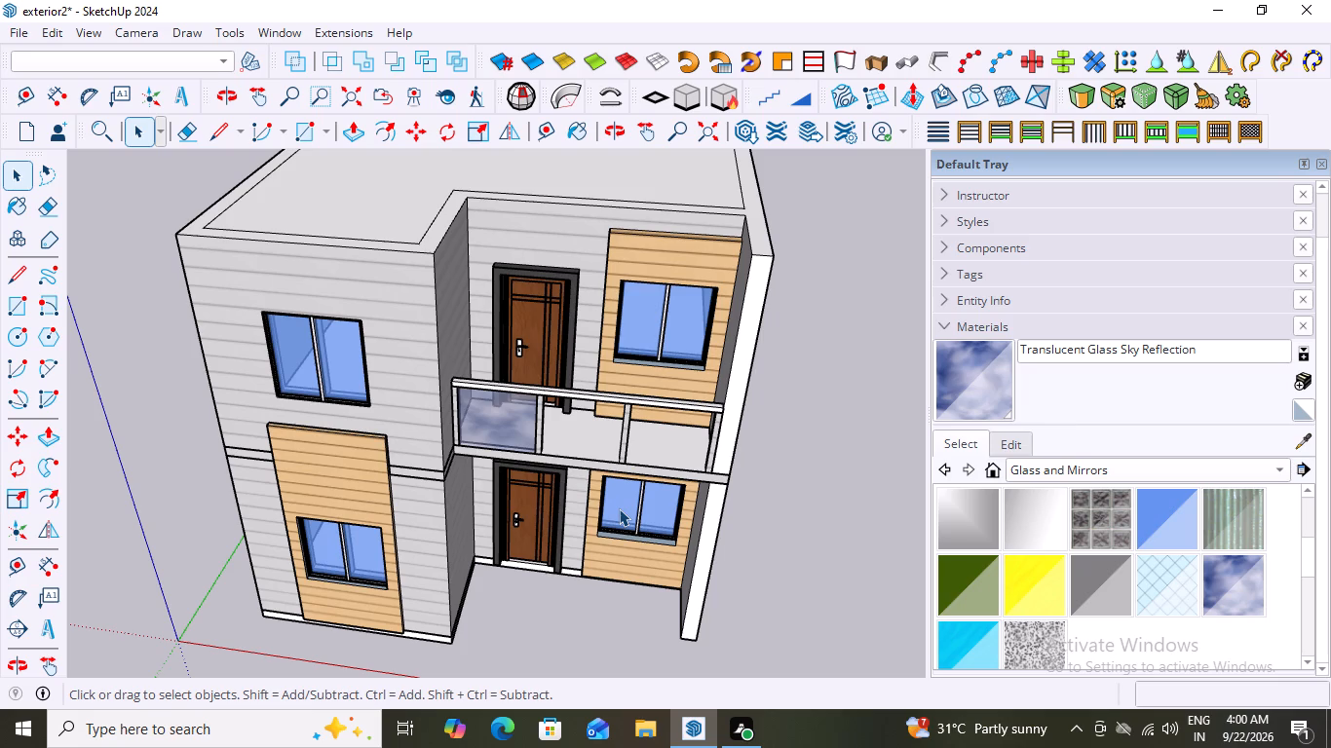
Paint the inner face of the upper balcony's first railing panel with Translucent Glass Sky Reflection.
{"action": "middle_click_drag", "start_coordinate": [819, 492], "coordinate": [833, 480]}
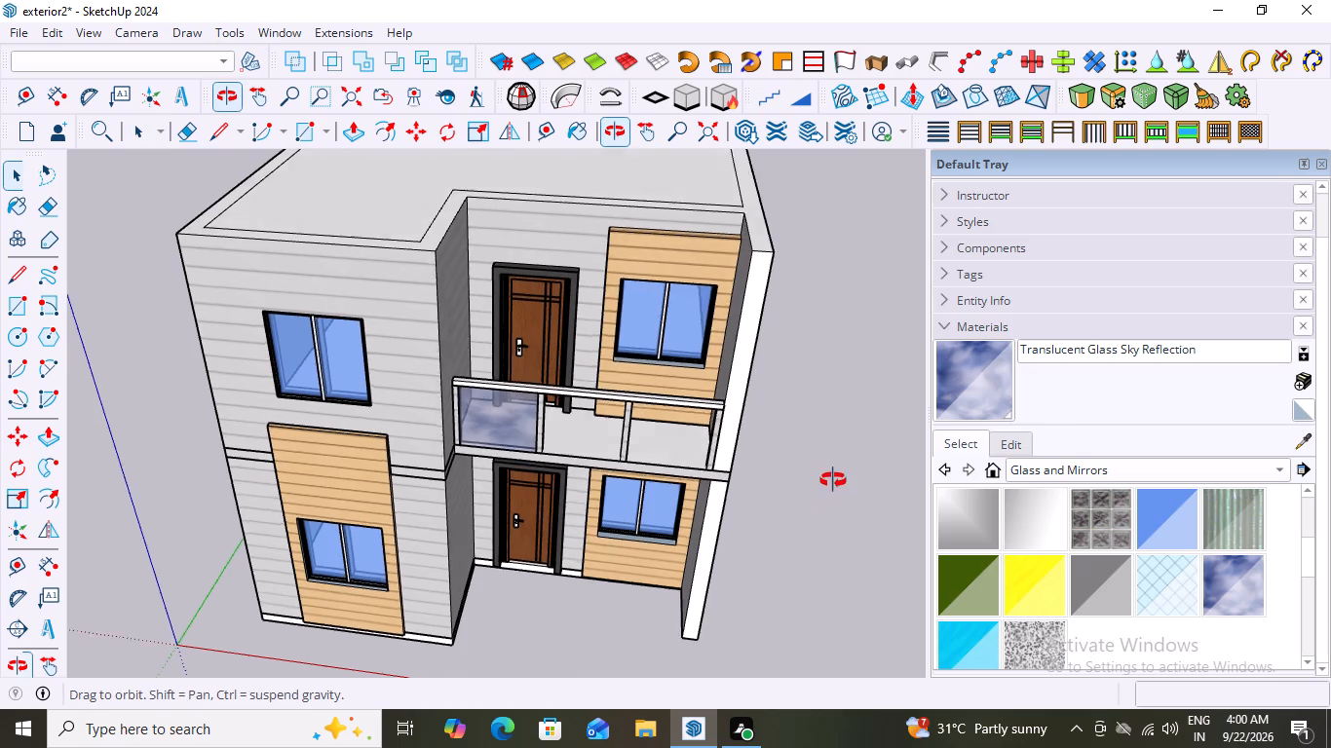
{"action": "middle_click_drag", "start_coordinate": [833, 480], "coordinate": [837, 376]}
{"action": "middle_click_drag", "start_coordinate": [742, 443], "coordinate": [797, 429]}
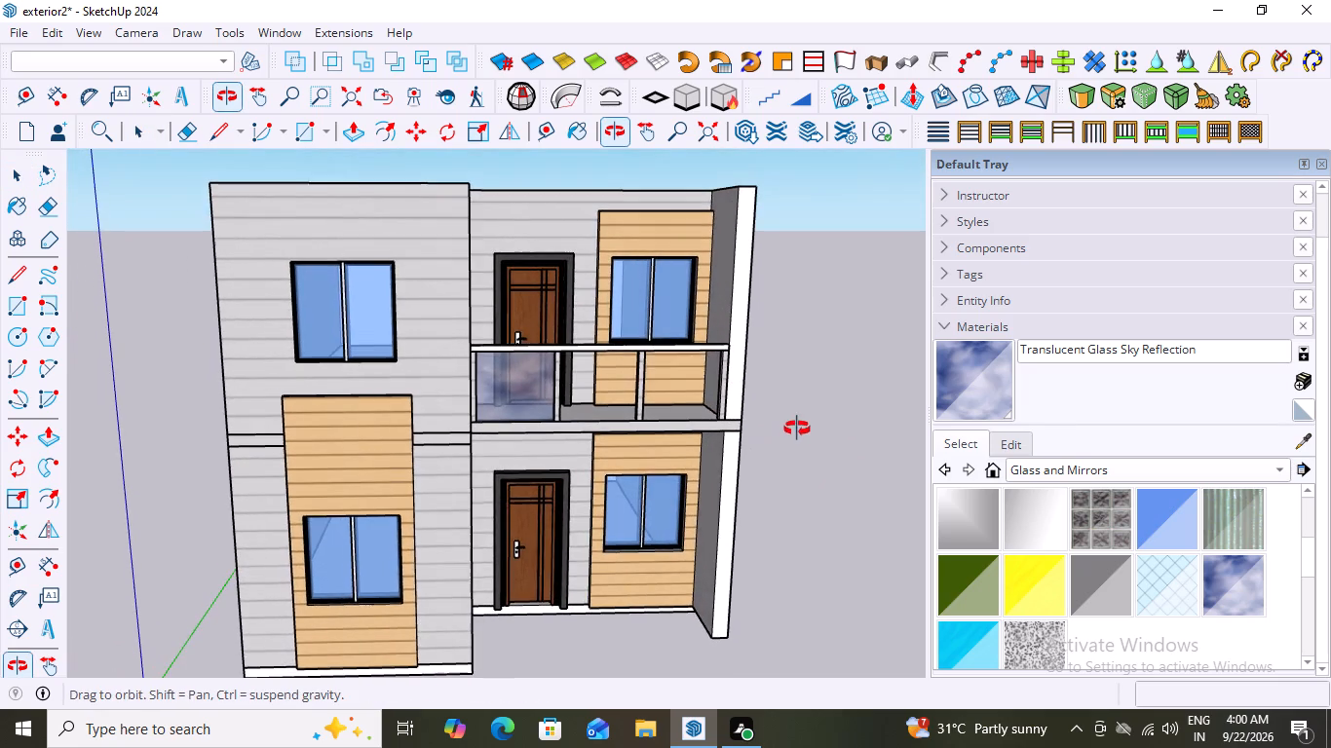
{"action": "middle_click_drag", "start_coordinate": [797, 429], "coordinate": [797, 428]}
{"action": "scroll", "coordinate": [570, 358], "scroll_direction": "up", "scroll_amount": 5}
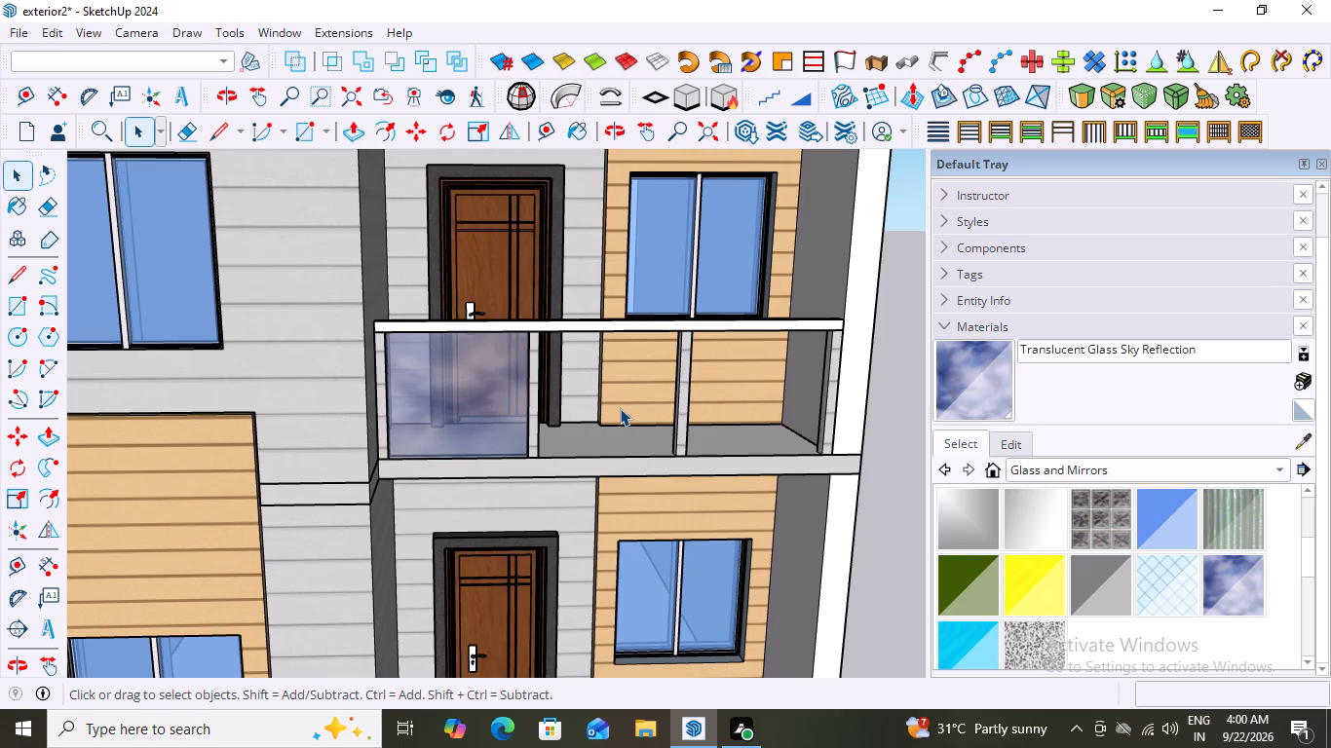
{"action": "scroll", "coordinate": [616, 408], "scroll_direction": "down", "scroll_amount": 3}
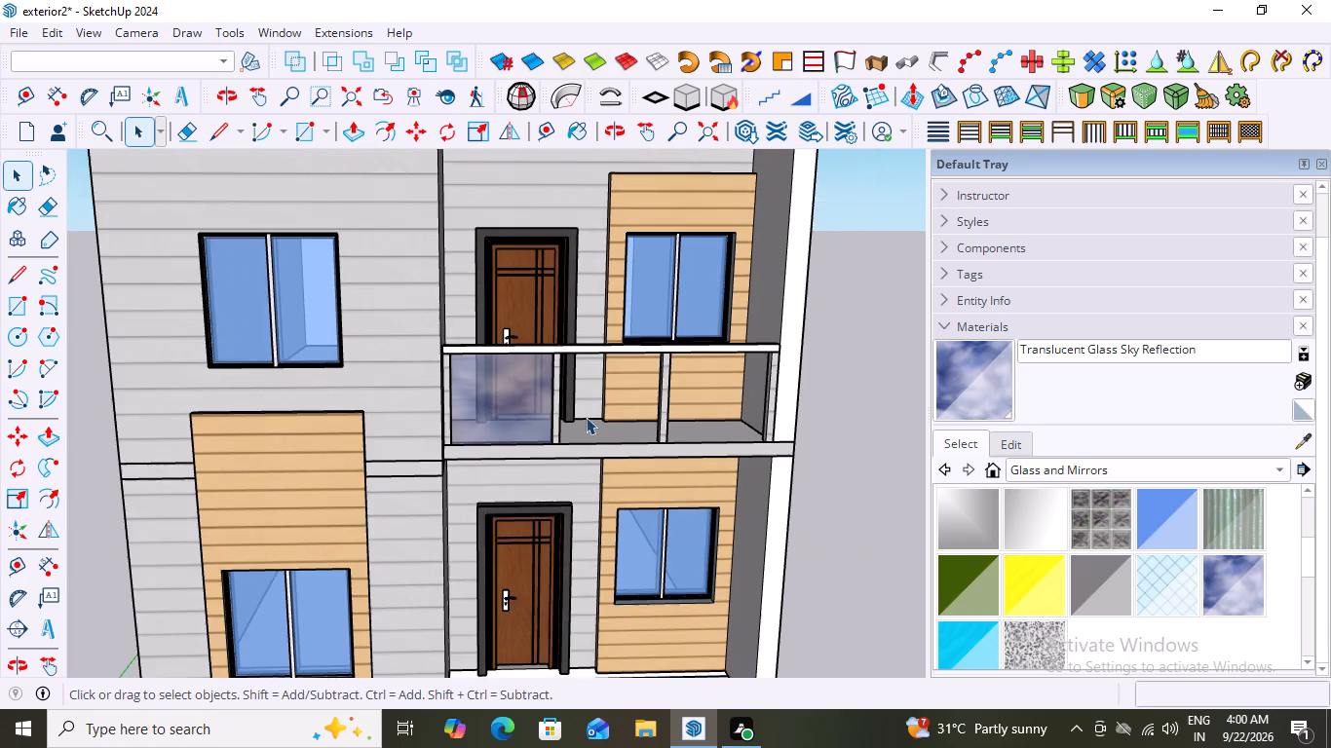
{"action": "middle_click_drag", "start_coordinate": [626, 423], "coordinate": [401, 402]}
{"action": "scroll", "coordinate": [464, 327], "scroll_direction": "up", "scroll_amount": 9}
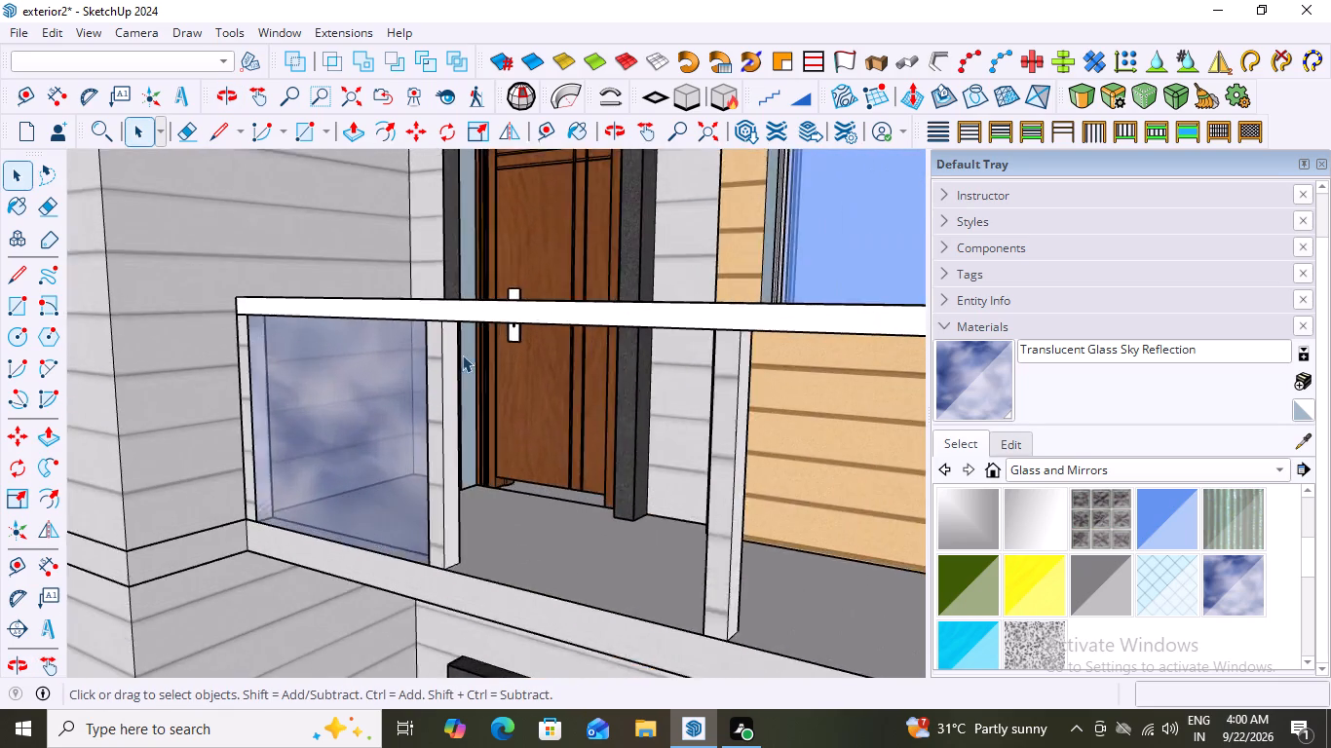
{"action": "scroll", "coordinate": [462, 355], "scroll_direction": "up", "scroll_amount": 4}
{"action": "middle_click_drag", "start_coordinate": [483, 336], "coordinate": [306, 522]}
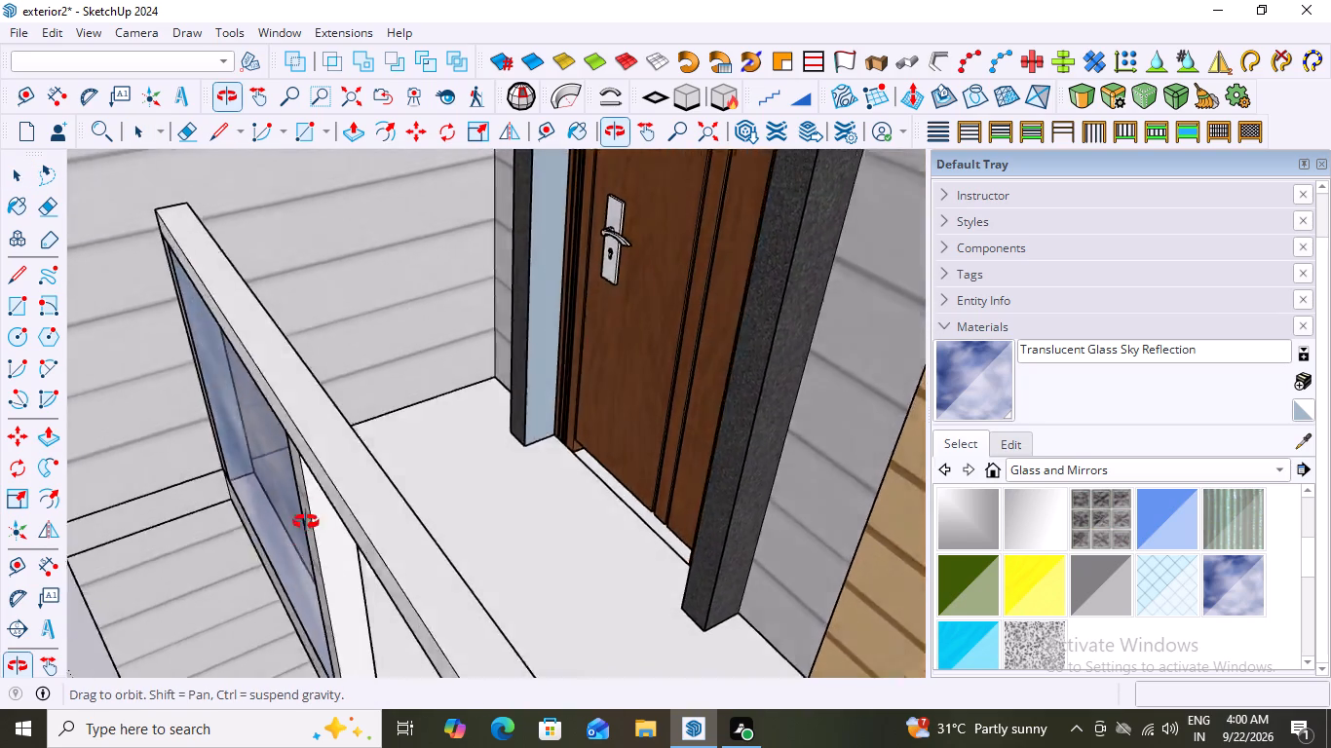
{"action": "middle_click_drag", "start_coordinate": [306, 522], "coordinate": [88, 470]}
{"action": "scroll", "coordinate": [344, 466], "scroll_direction": "up", "scroll_amount": 3}
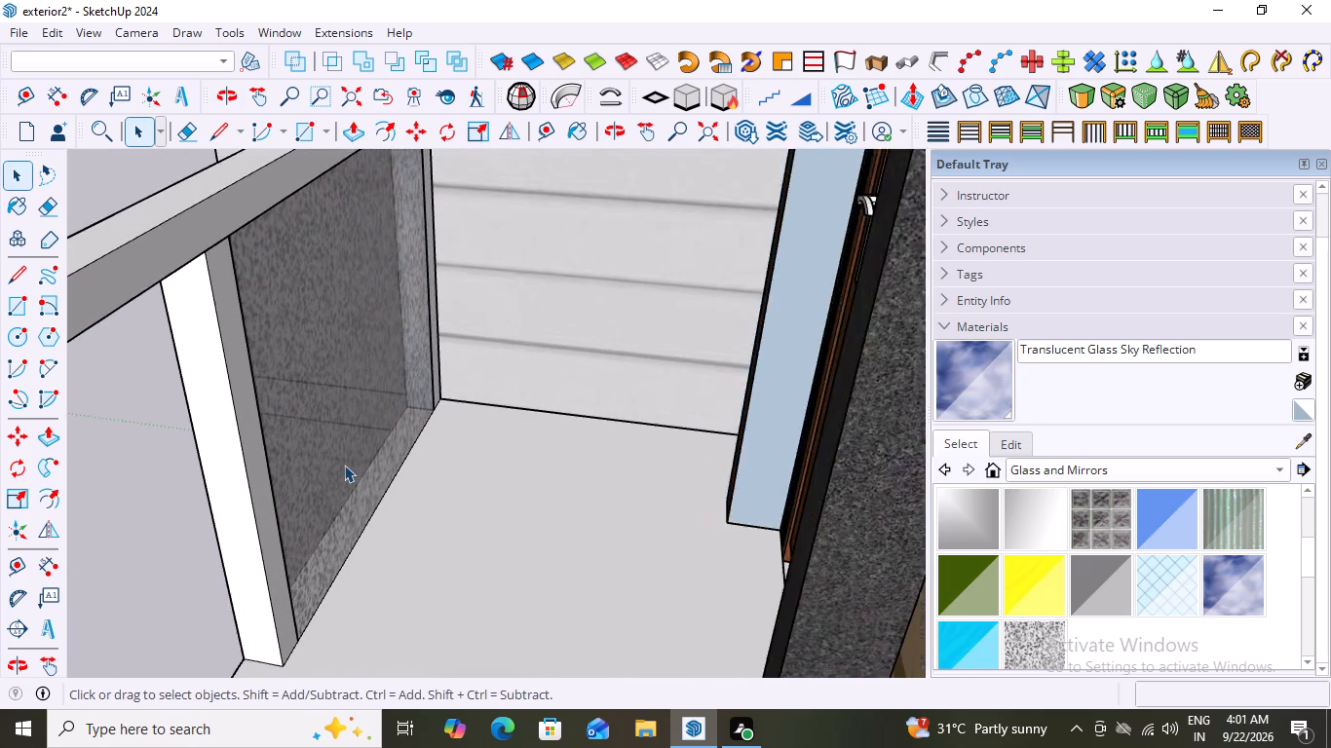
{"action": "scroll", "coordinate": [344, 465], "scroll_direction": "up", "scroll_amount": 1}
{"action": "left_click", "coordinate": [336, 426]}
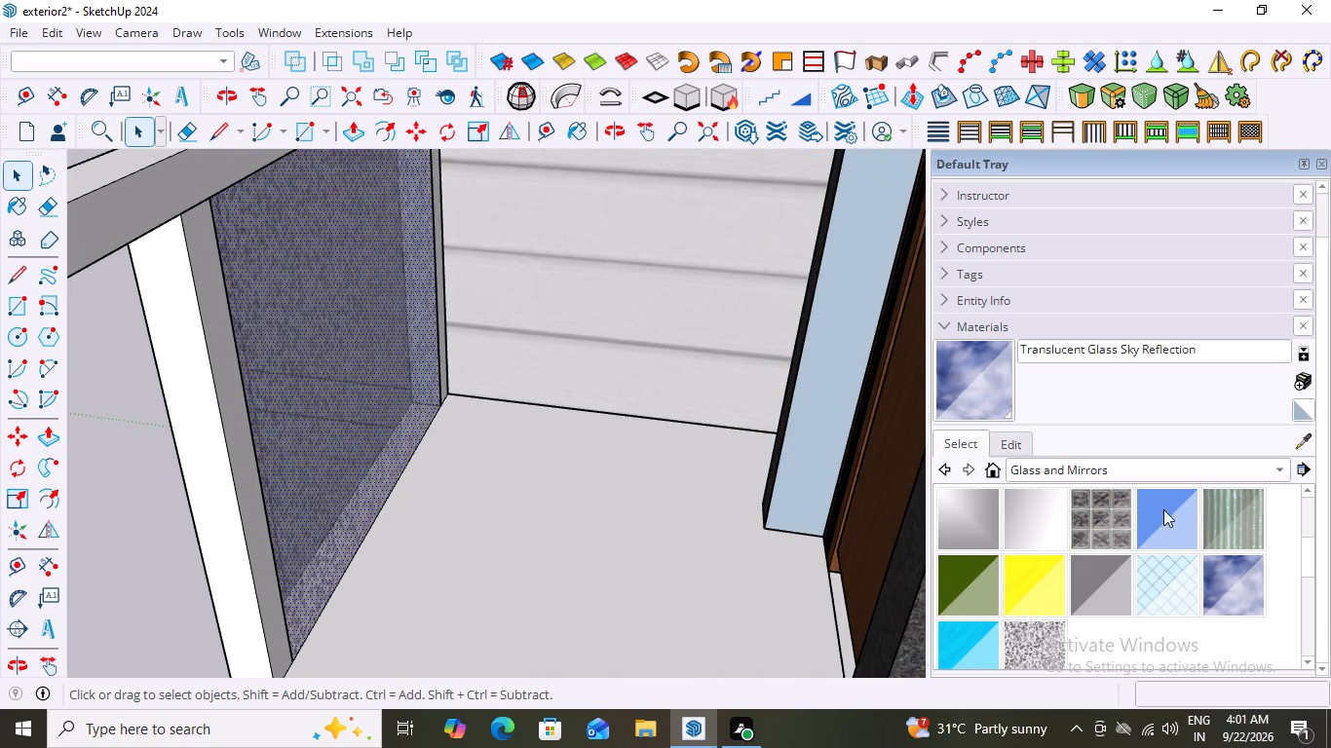
{"action": "scroll", "coordinate": [1178, 535], "scroll_direction": "down", "scroll_amount": 1}
{"action": "left_click", "coordinate": [1229, 526]}
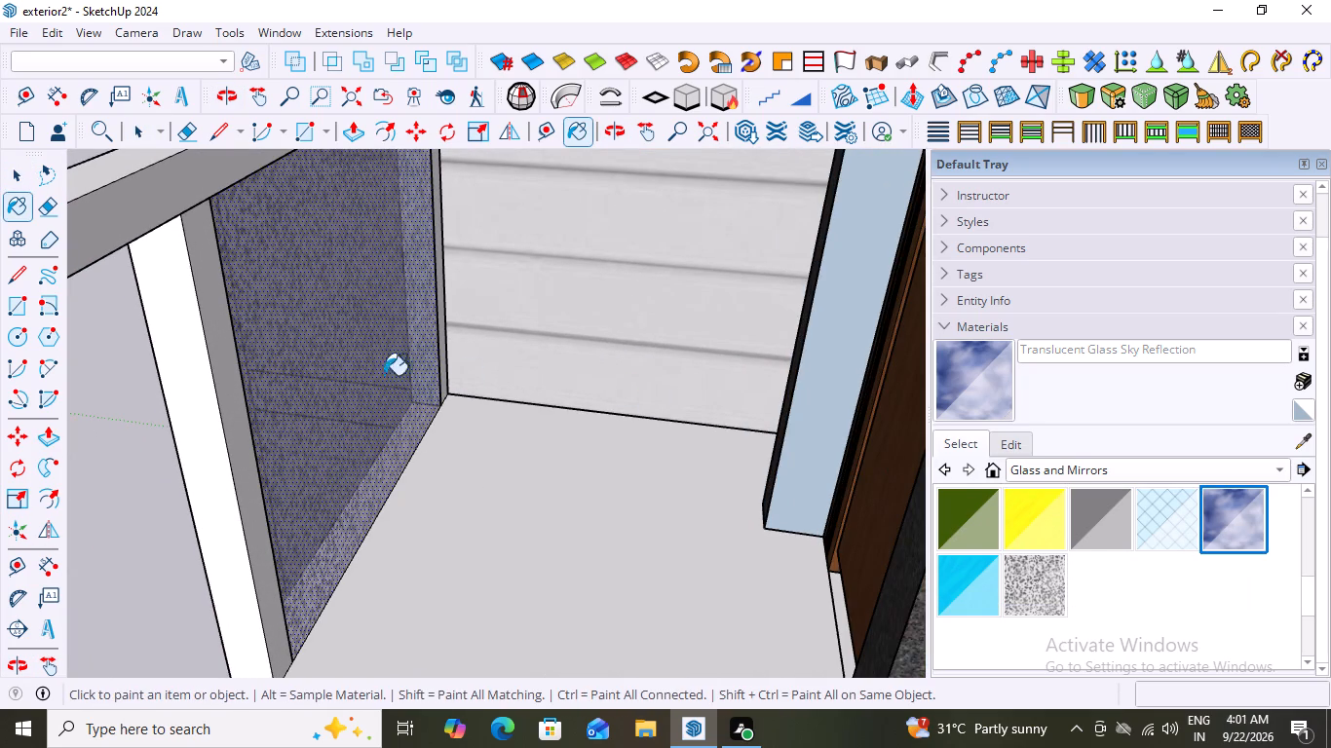
{"action": "left_click", "coordinate": [350, 373]}
{"action": "scroll", "coordinate": [376, 478], "scroll_direction": "down", "scroll_amount": 5}
{"action": "middle_click_drag", "start_coordinate": [428, 540], "coordinate": [760, 447]}
{"action": "scroll", "coordinate": [440, 542], "scroll_direction": "down", "scroll_amount": 1}
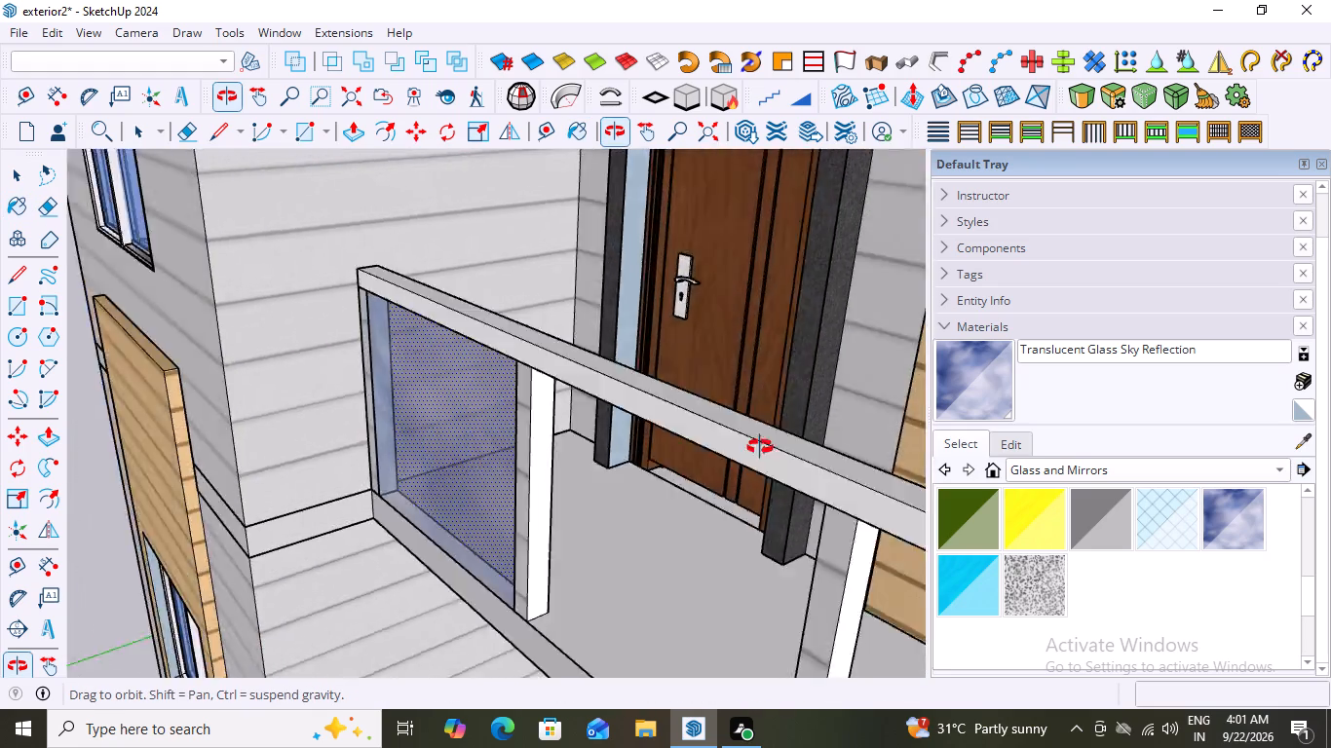
{"action": "middle_click_drag", "start_coordinate": [760, 447], "coordinate": [869, 381]}
{"action": "key", "text": "space"}
Examine the balcony's glass railing panel and the front facade from several angles and distances.
{"action": "left_click", "coordinate": [401, 611]}
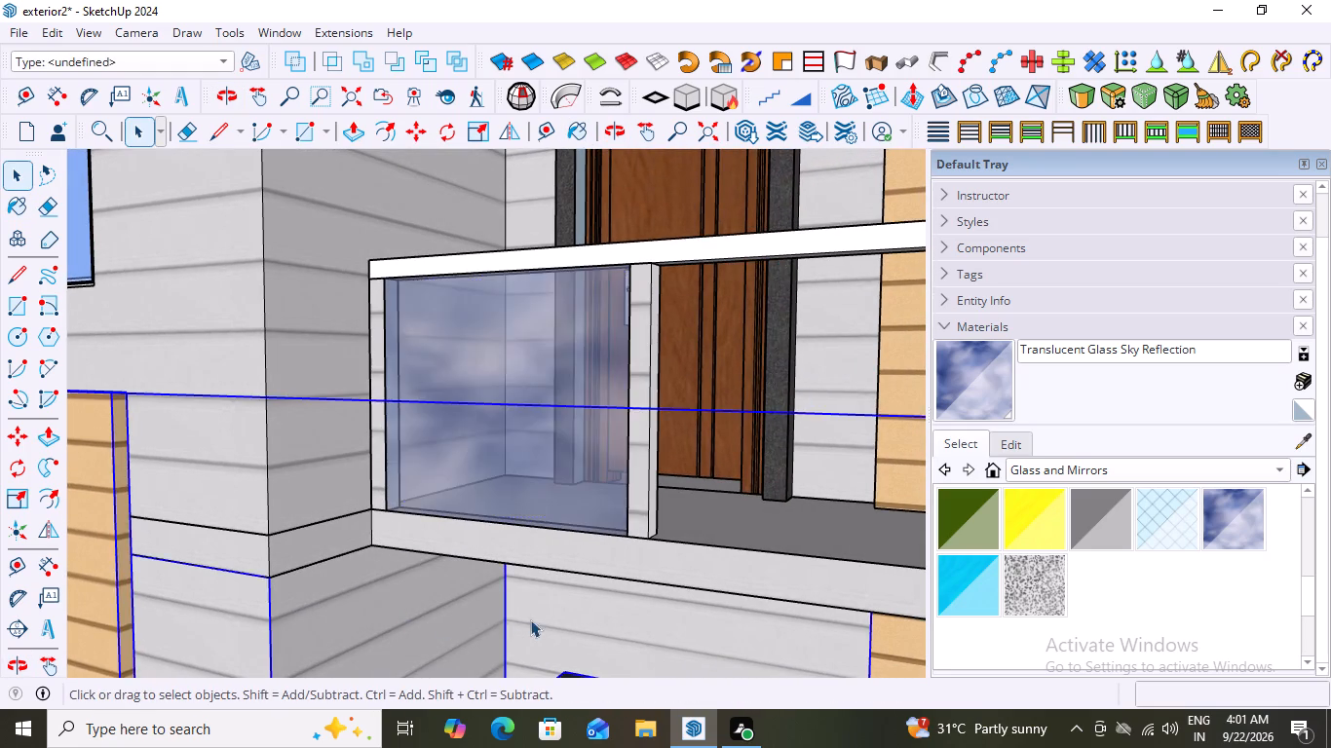
{"action": "middle_click_drag", "start_coordinate": [538, 617], "coordinate": [761, 619]}
{"action": "scroll", "coordinate": [762, 618], "scroll_direction": "down", "scroll_amount": 2}
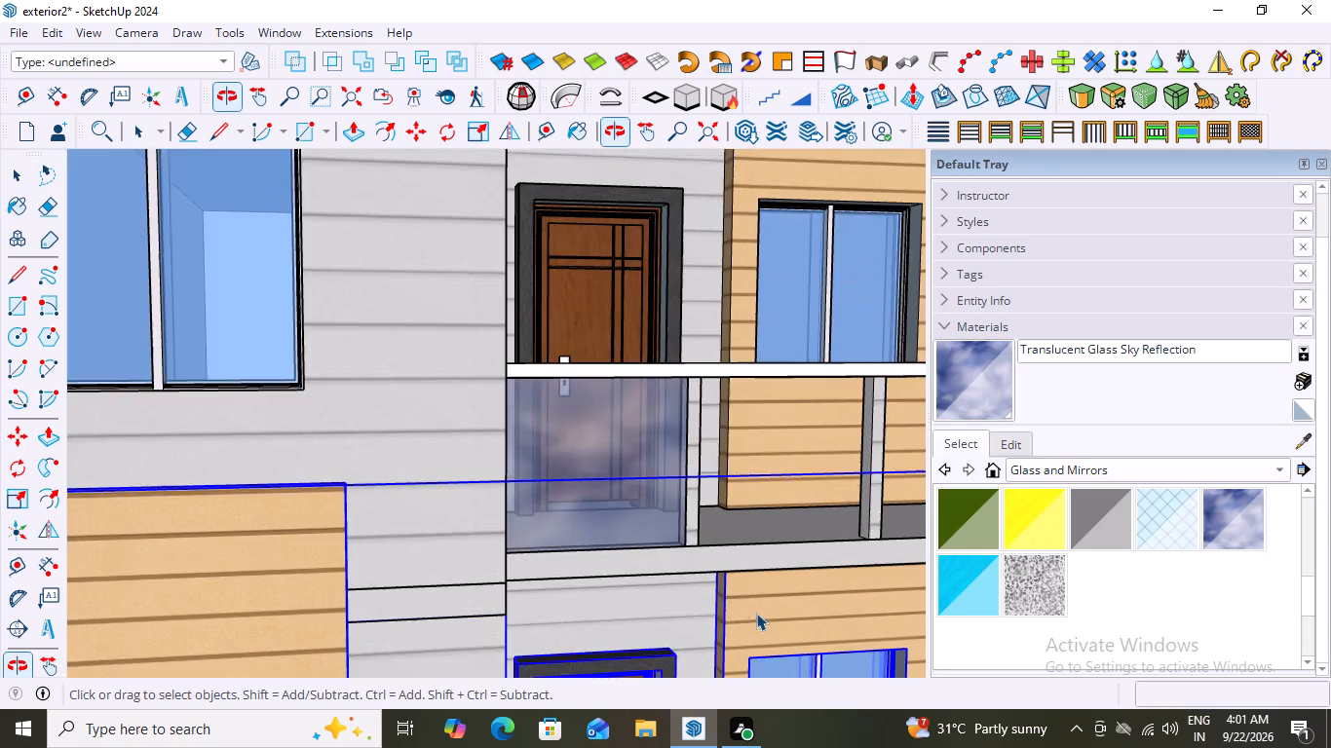
{"action": "scroll", "coordinate": [756, 613], "scroll_direction": "down", "scroll_amount": 3}
{"action": "scroll", "coordinate": [658, 587], "scroll_direction": "down", "scroll_amount": 9}
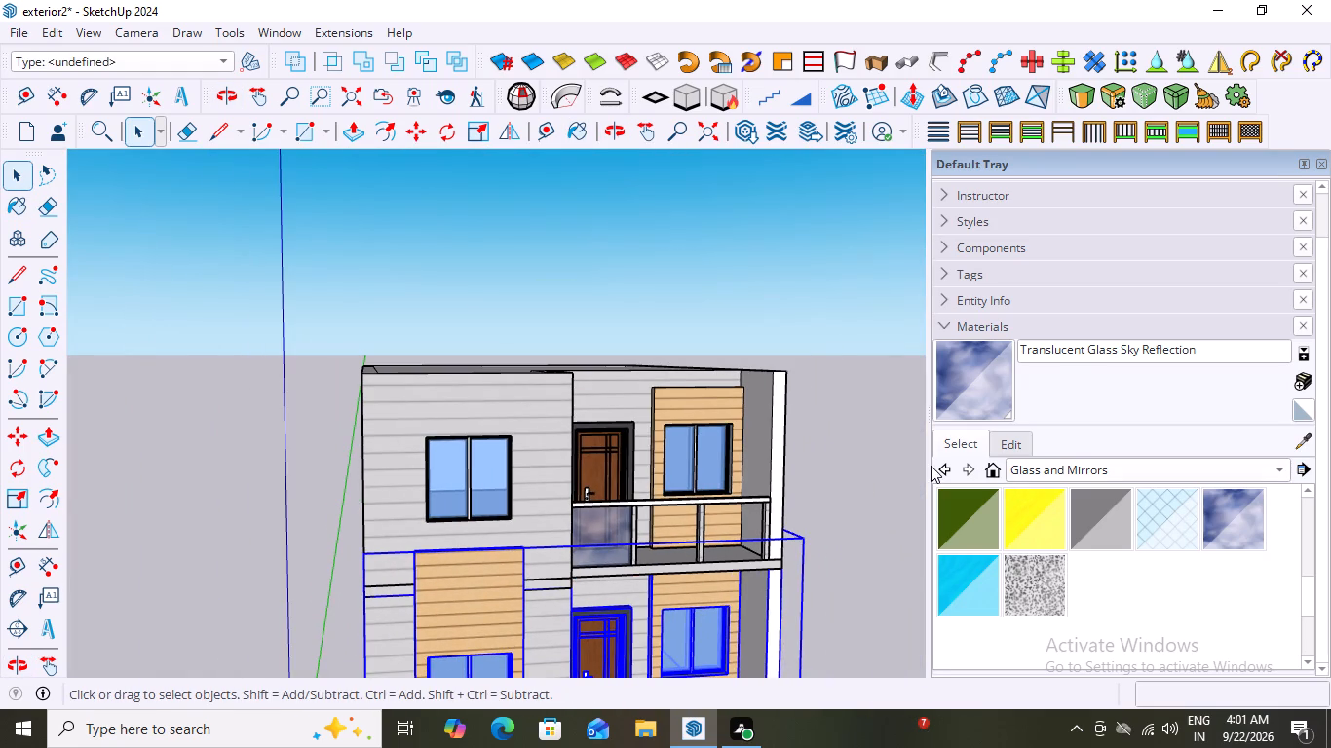
{"action": "left_click", "coordinate": [928, 465]}
{"action": "key", "text": "Escape"}
{"action": "left_click", "coordinate": [821, 440]}
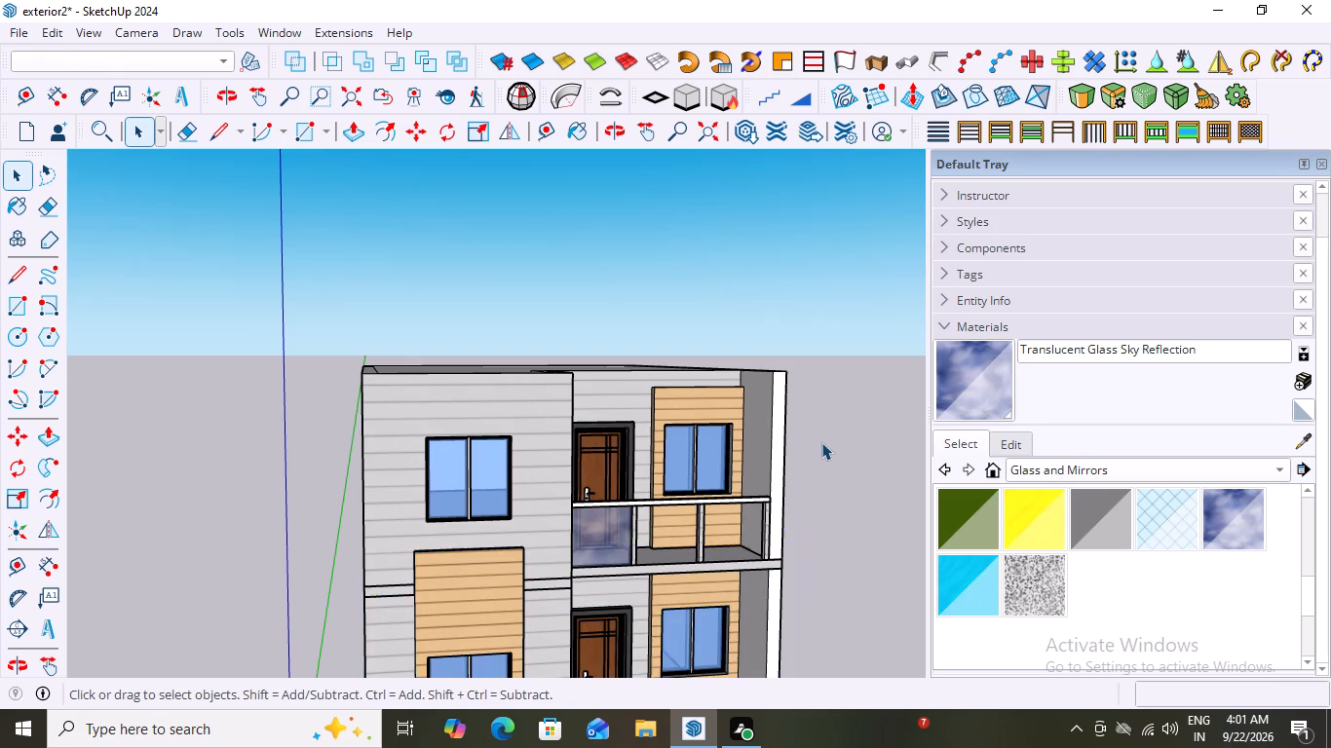
{"action": "scroll", "coordinate": [600, 552], "scroll_direction": "up", "scroll_amount": 13}
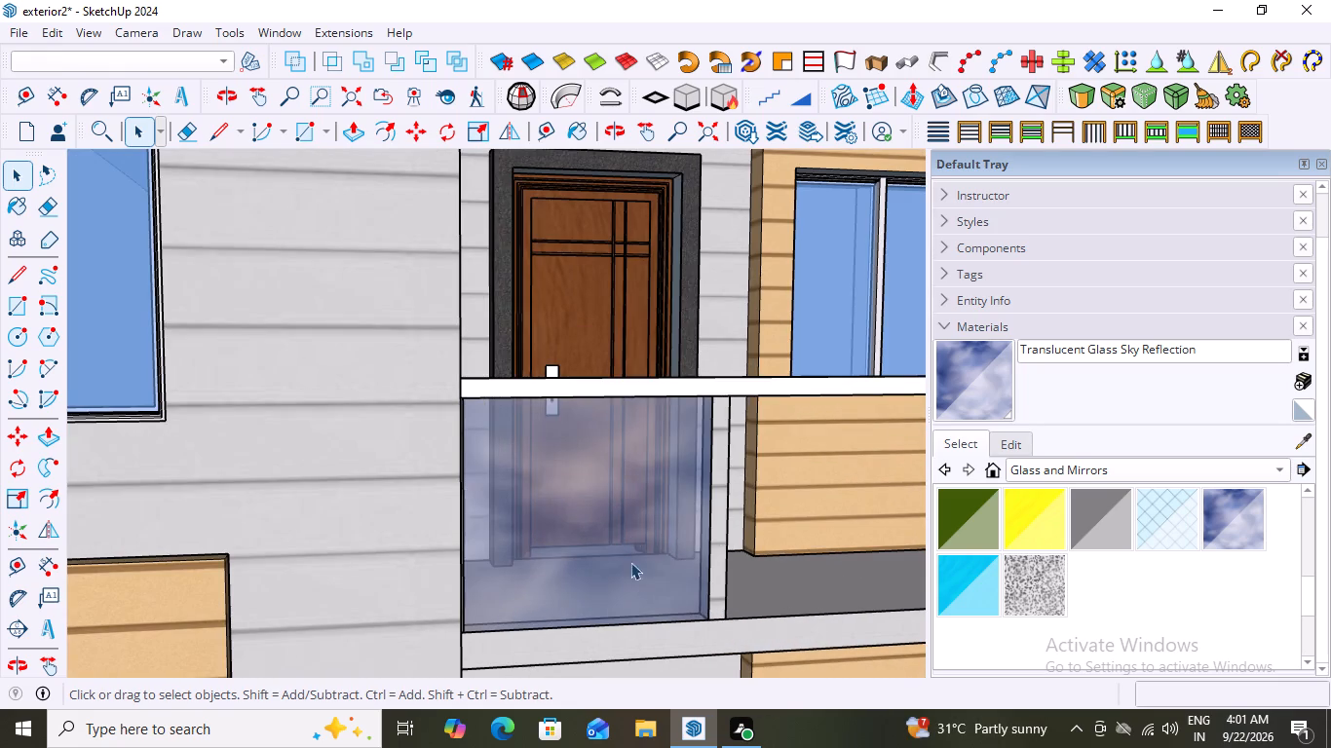
{"action": "middle_click_drag", "start_coordinate": [610, 489], "coordinate": [531, 747]}
{"action": "middle_click_drag", "start_coordinate": [558, 355], "coordinate": [515, 675]}
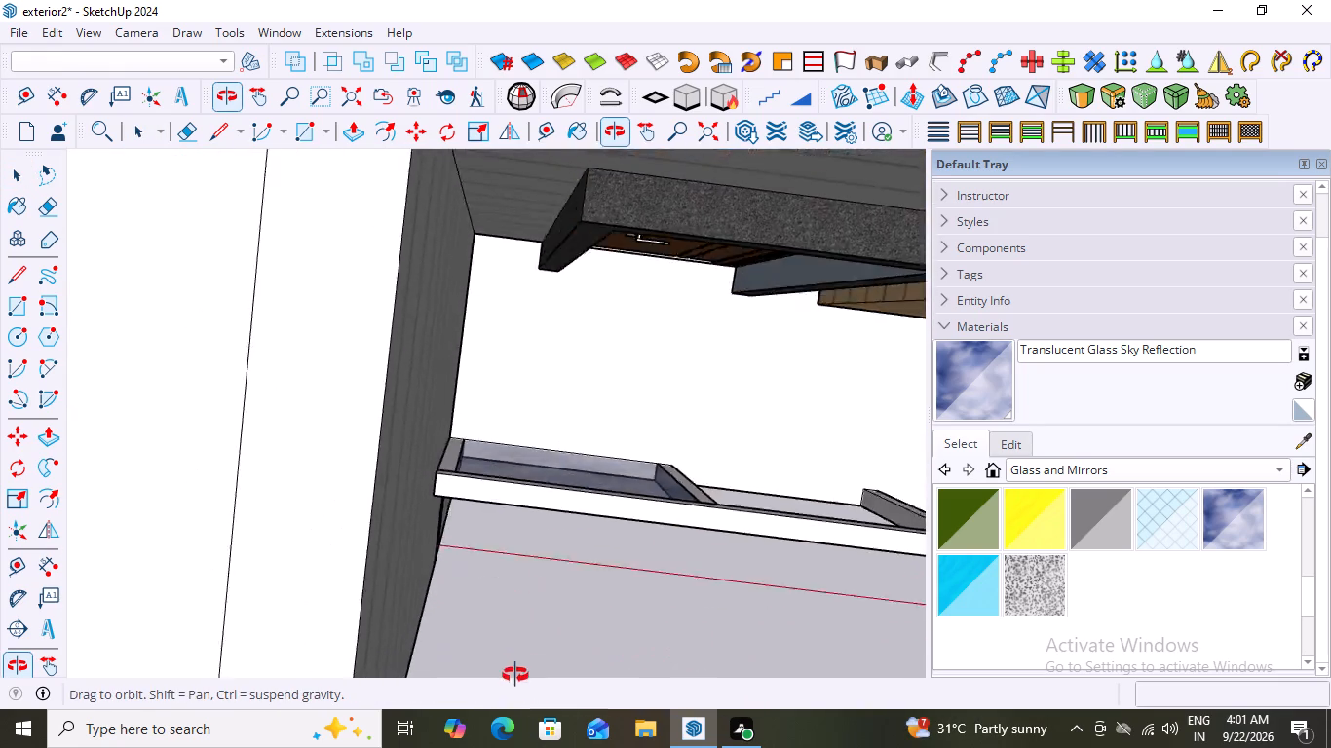
{"action": "middle_click_drag", "start_coordinate": [515, 675], "coordinate": [605, 195]}
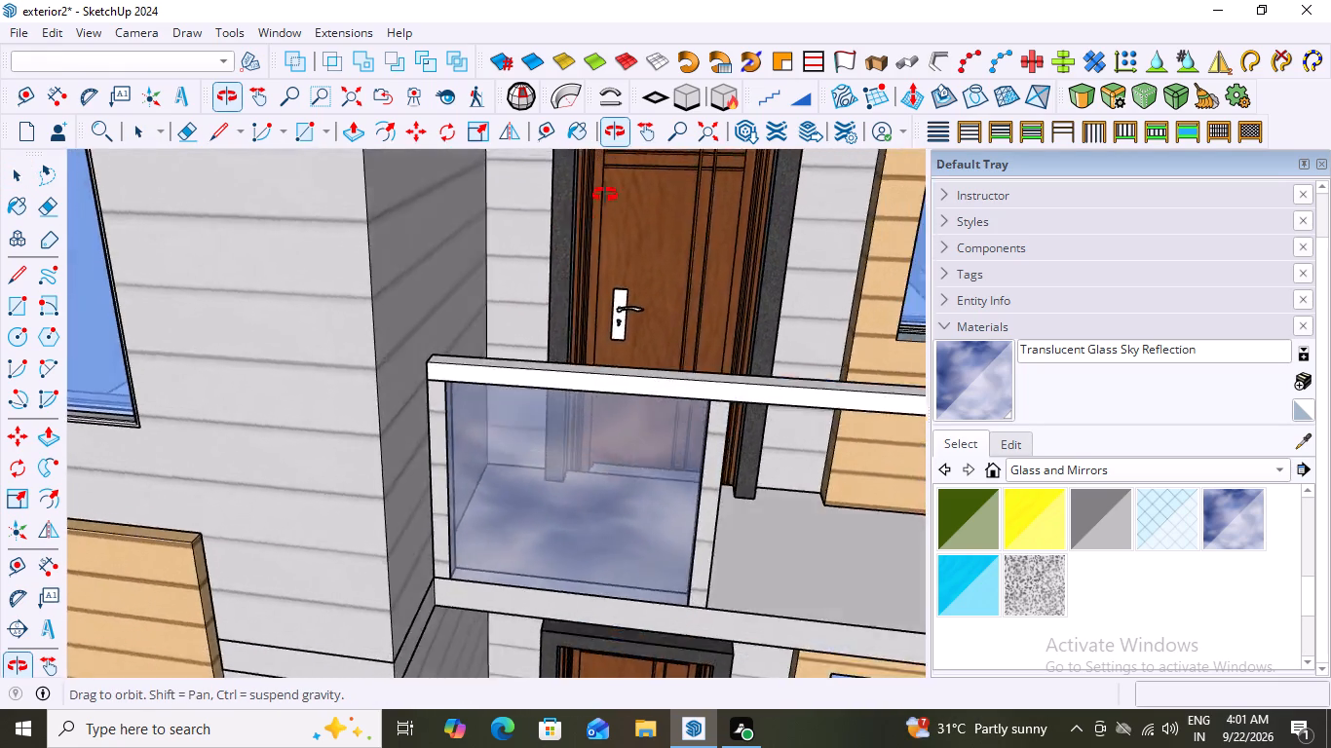
{"action": "middle_click_drag", "start_coordinate": [605, 195], "coordinate": [617, 135]}
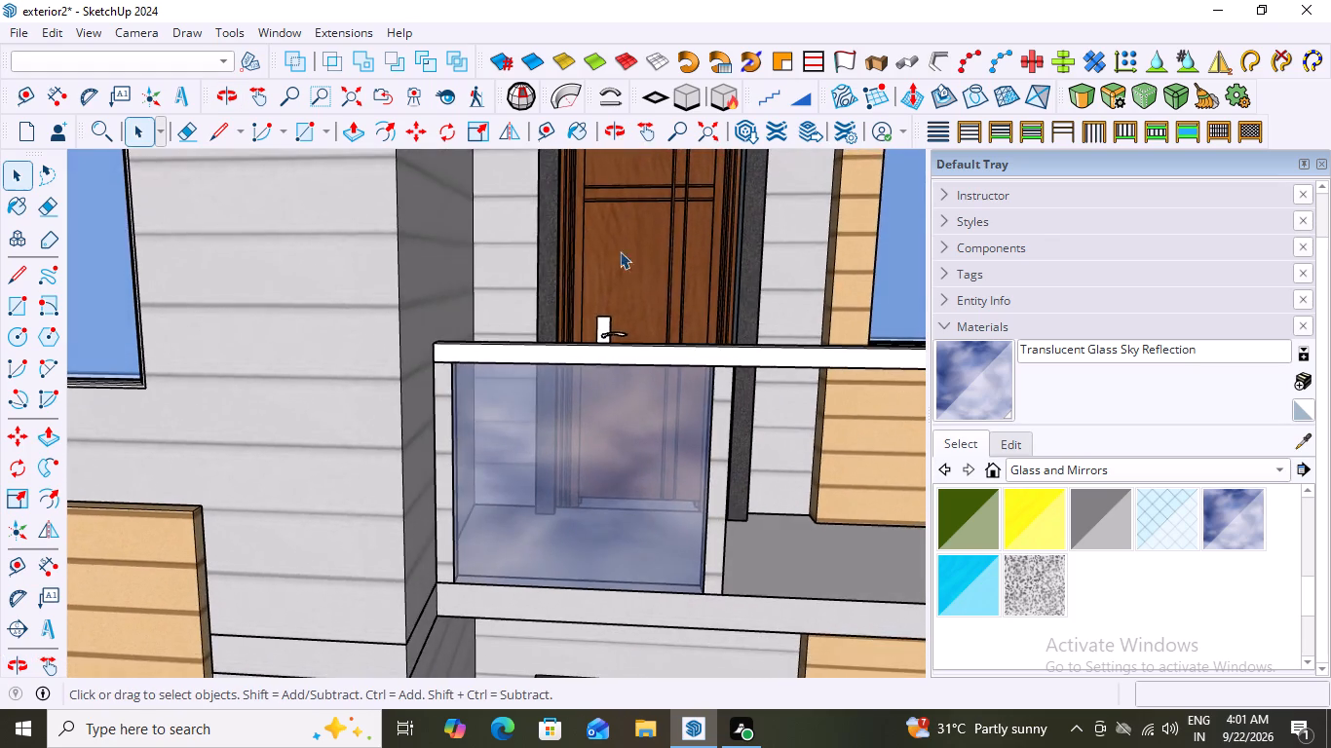
{"action": "scroll", "coordinate": [595, 355], "scroll_direction": "down", "scroll_amount": 6}
{"action": "scroll", "coordinate": [695, 450], "scroll_direction": "down", "scroll_amount": 3}
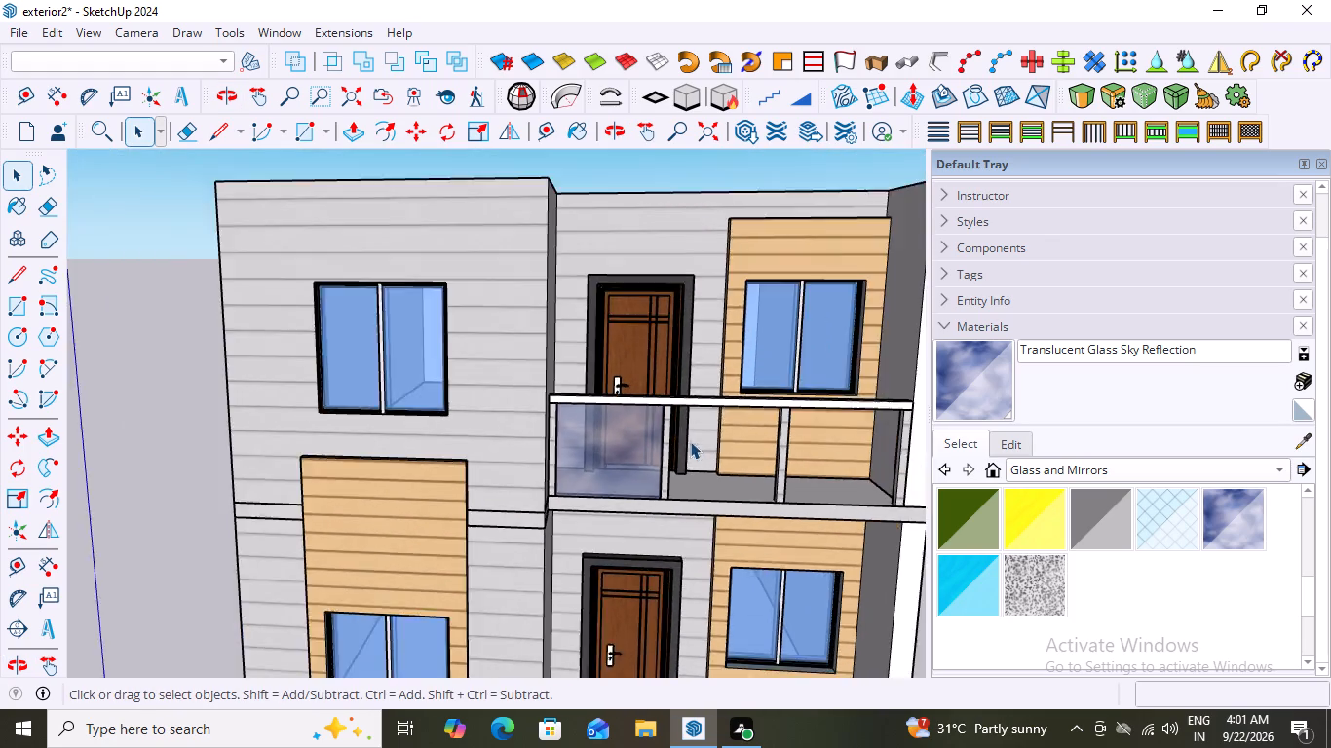
{"action": "scroll", "coordinate": [690, 441], "scroll_direction": "down", "scroll_amount": 2}
{"action": "middle_click_drag", "start_coordinate": [791, 535], "coordinate": [791, 495]}
{"action": "scroll", "coordinate": [791, 495], "scroll_direction": "down", "scroll_amount": 4}
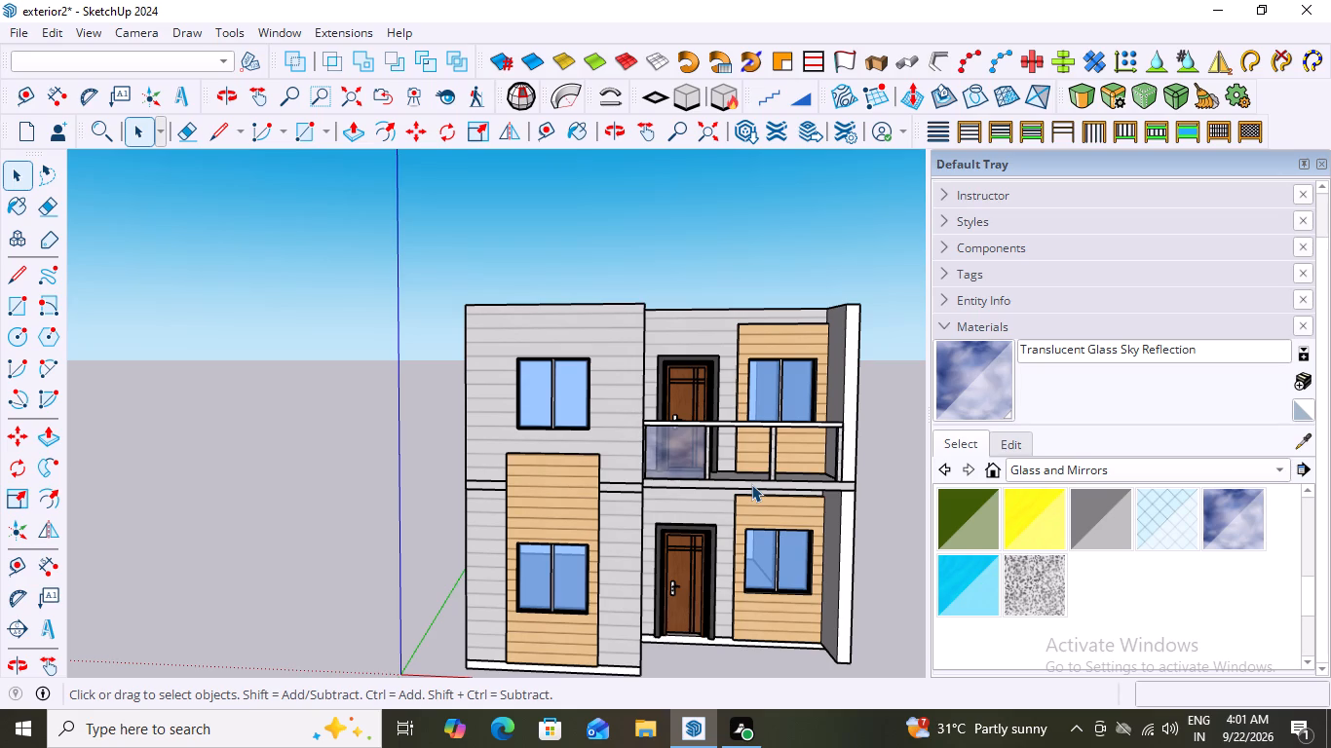
{"action": "scroll", "coordinate": [706, 559], "scroll_direction": "up", "scroll_amount": 7}
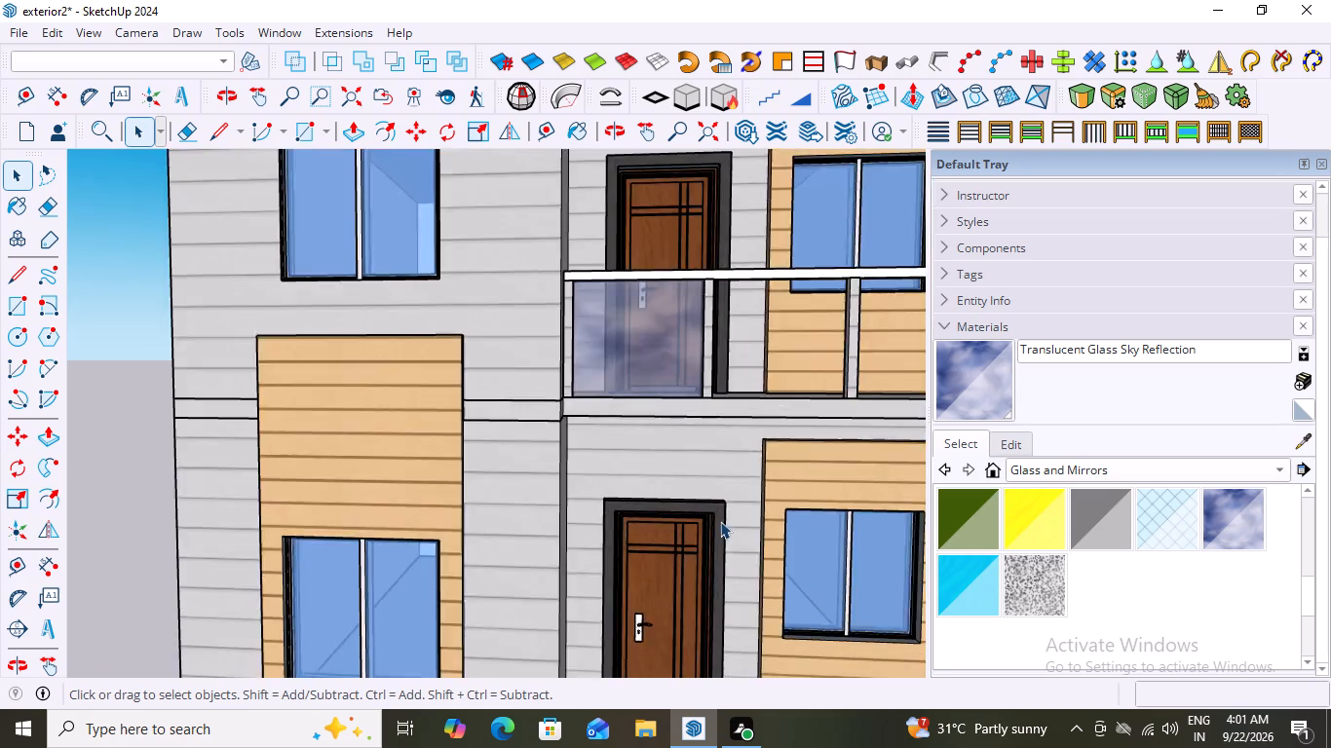
{"action": "scroll", "coordinate": [720, 521], "scroll_direction": "up", "scroll_amount": 12}
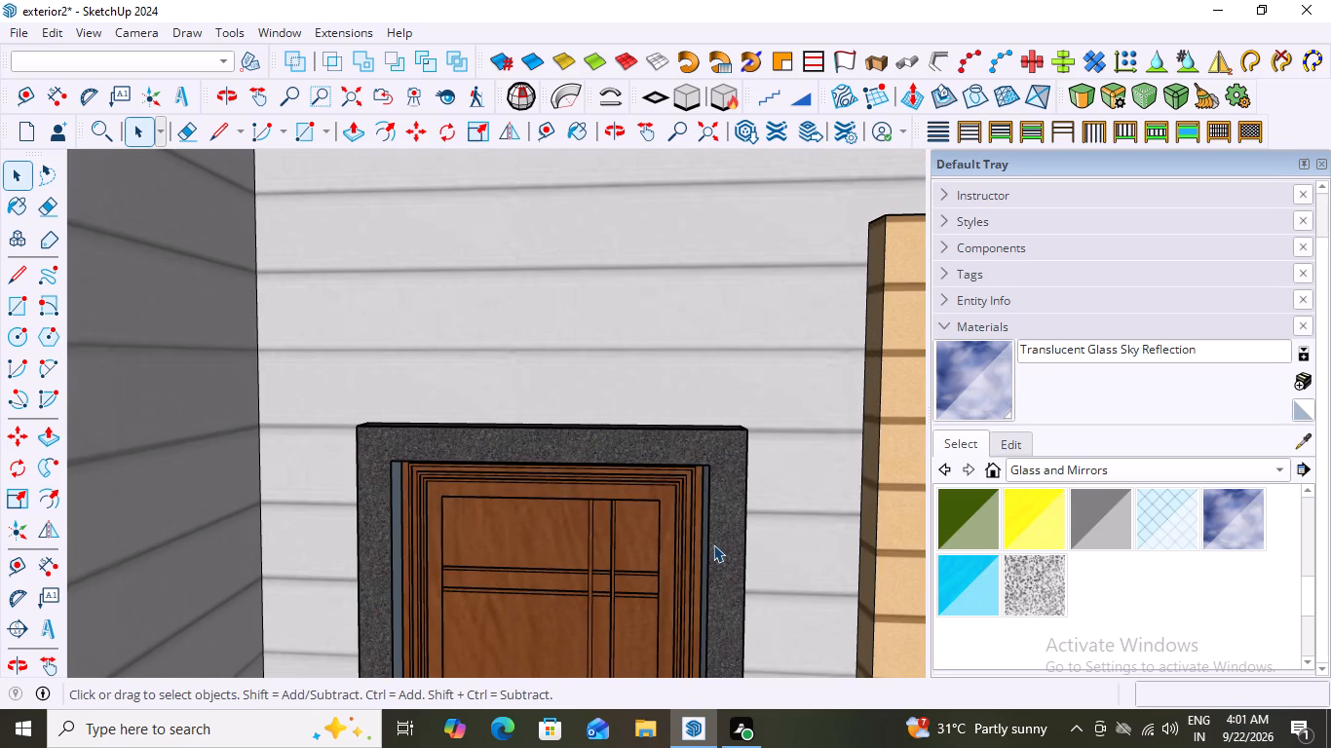
{"action": "scroll", "coordinate": [713, 544], "scroll_direction": "down", "scroll_amount": 15}
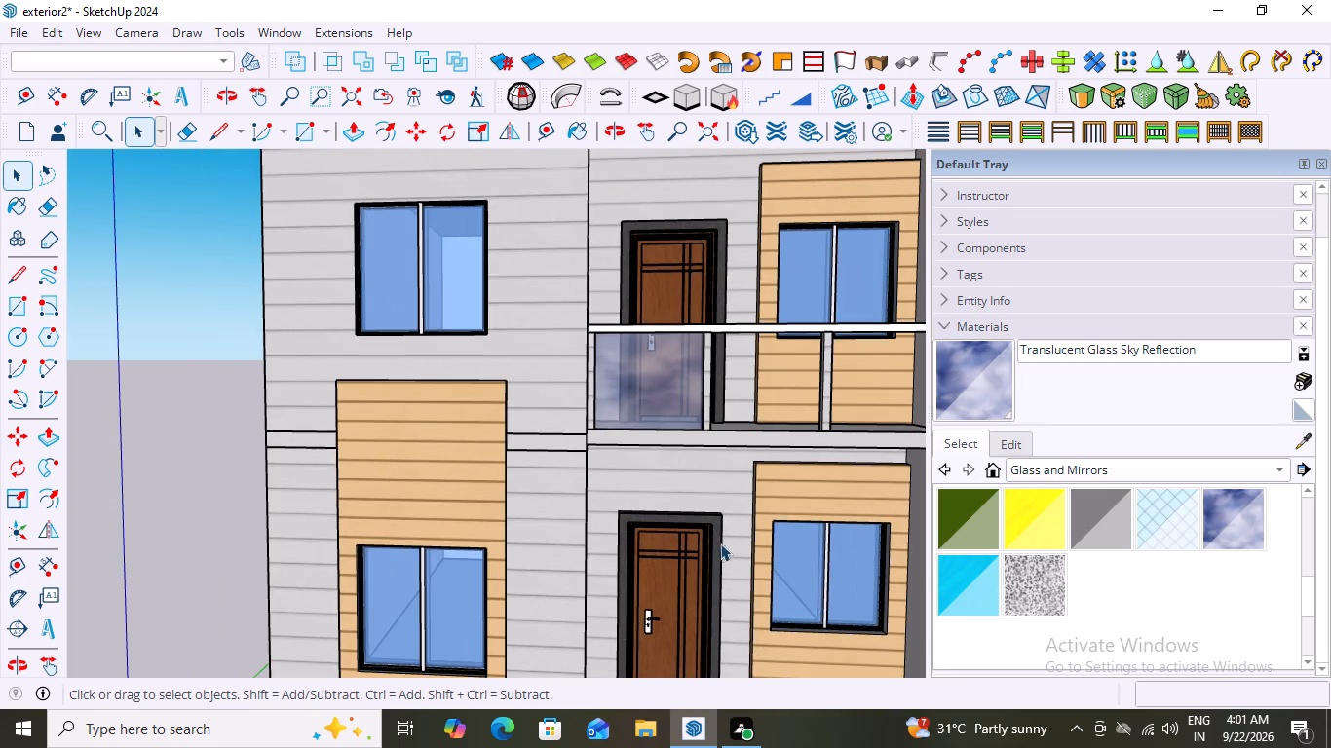
{"action": "middle_click_drag", "start_coordinate": [754, 438], "coordinate": [715, 465]}
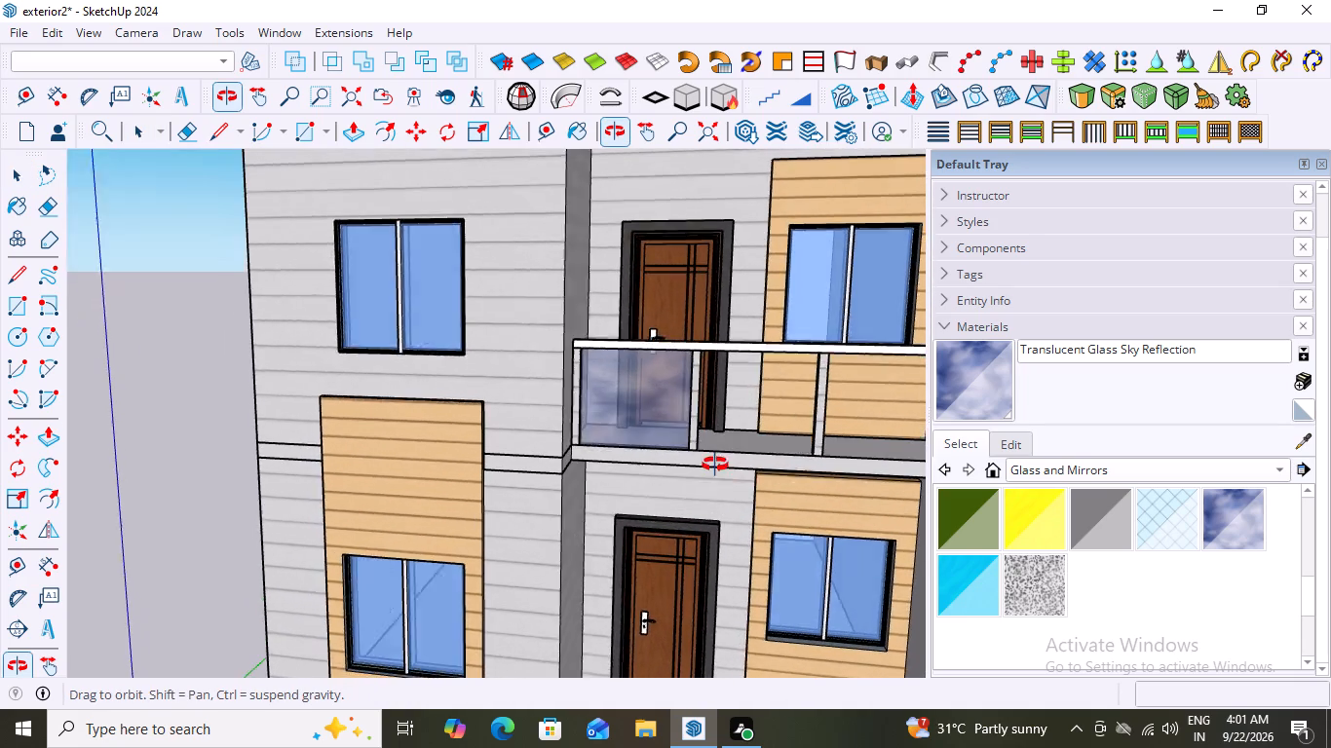
{"action": "middle_click_drag", "start_coordinate": [715, 465], "coordinate": [734, 489]}
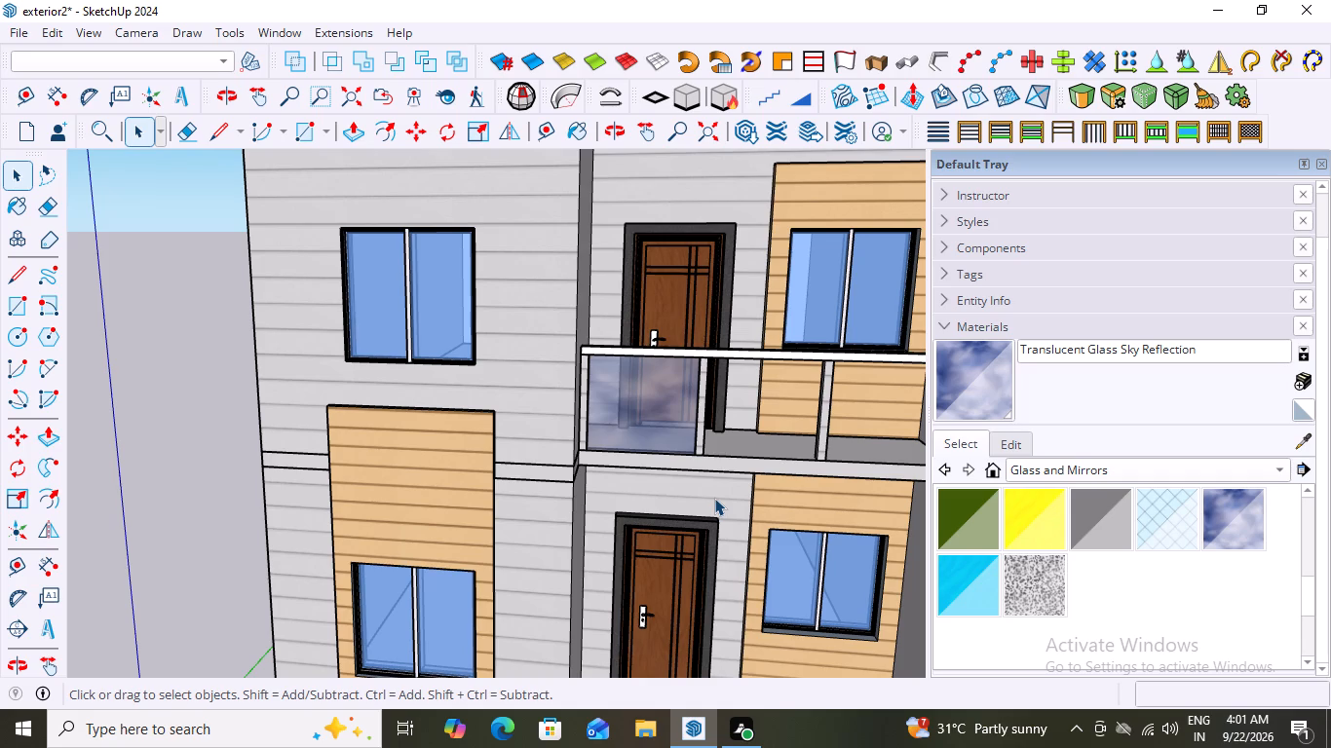
{"action": "middle_click_drag", "start_coordinate": [828, 548], "coordinate": [902, 533]}
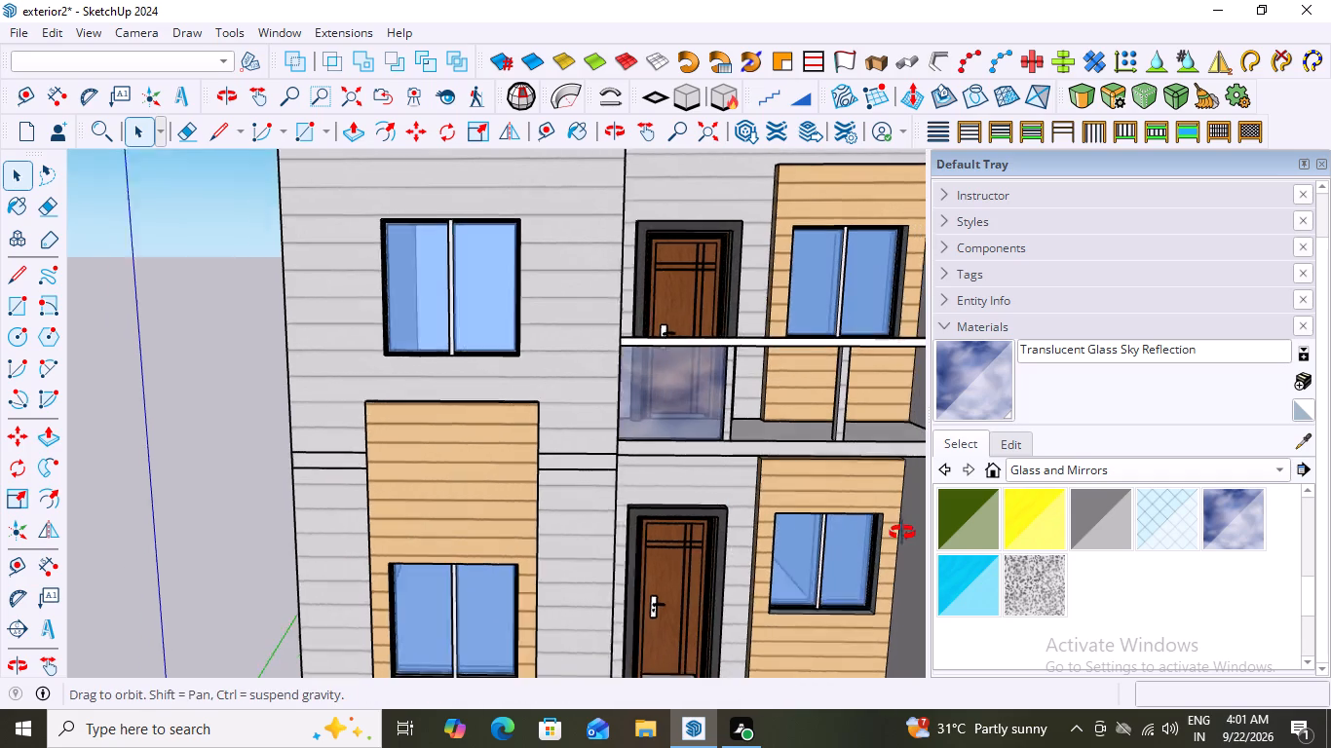
{"action": "middle_click_drag", "start_coordinate": [902, 533], "coordinate": [905, 532]}
Inside the ground-floor group, paint the front and top faces of the door surround with Granite Light Gray from the Stone materials.
{"action": "scroll", "coordinate": [716, 505], "scroll_direction": "up", "scroll_amount": 6}
{"action": "left_click", "coordinate": [665, 489]}
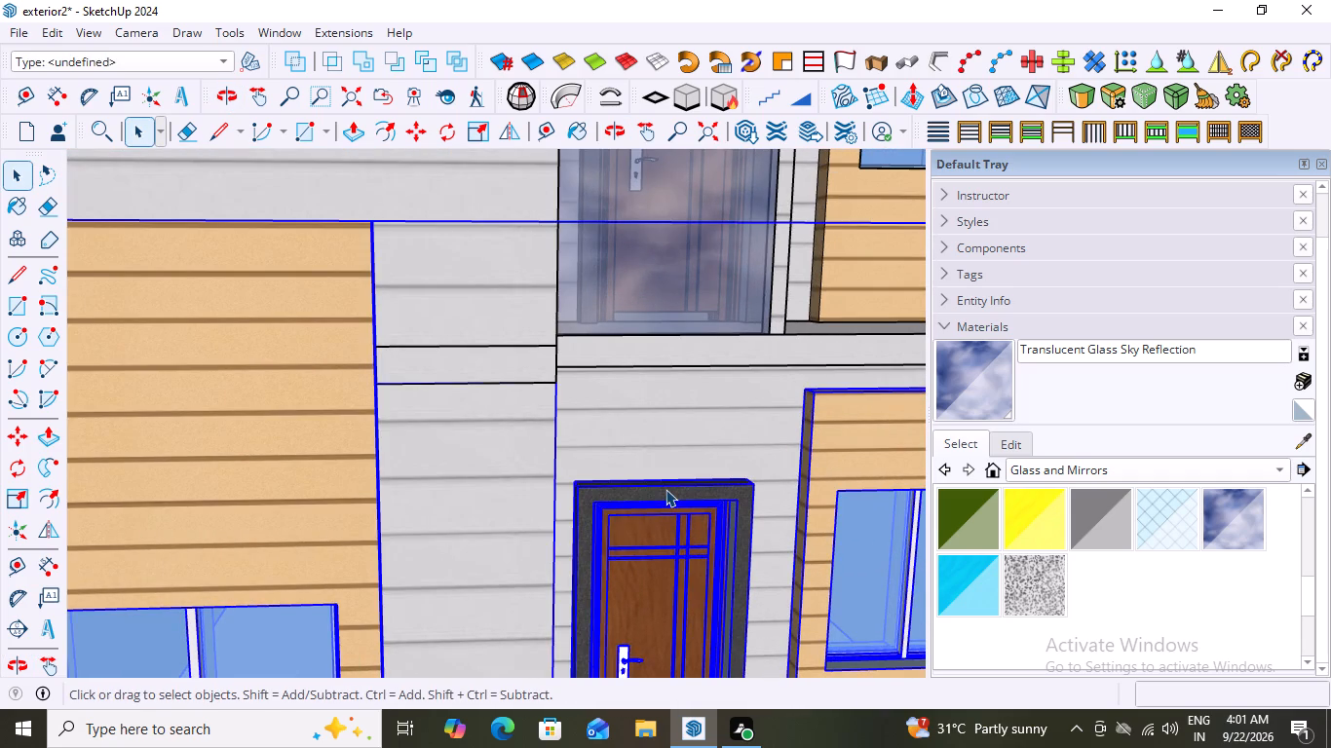
{"action": "double_click", "coordinate": [665, 489]}
{"action": "left_click", "coordinate": [665, 489]}
{"action": "scroll", "coordinate": [666, 497], "scroll_direction": "up", "scroll_amount": 2}
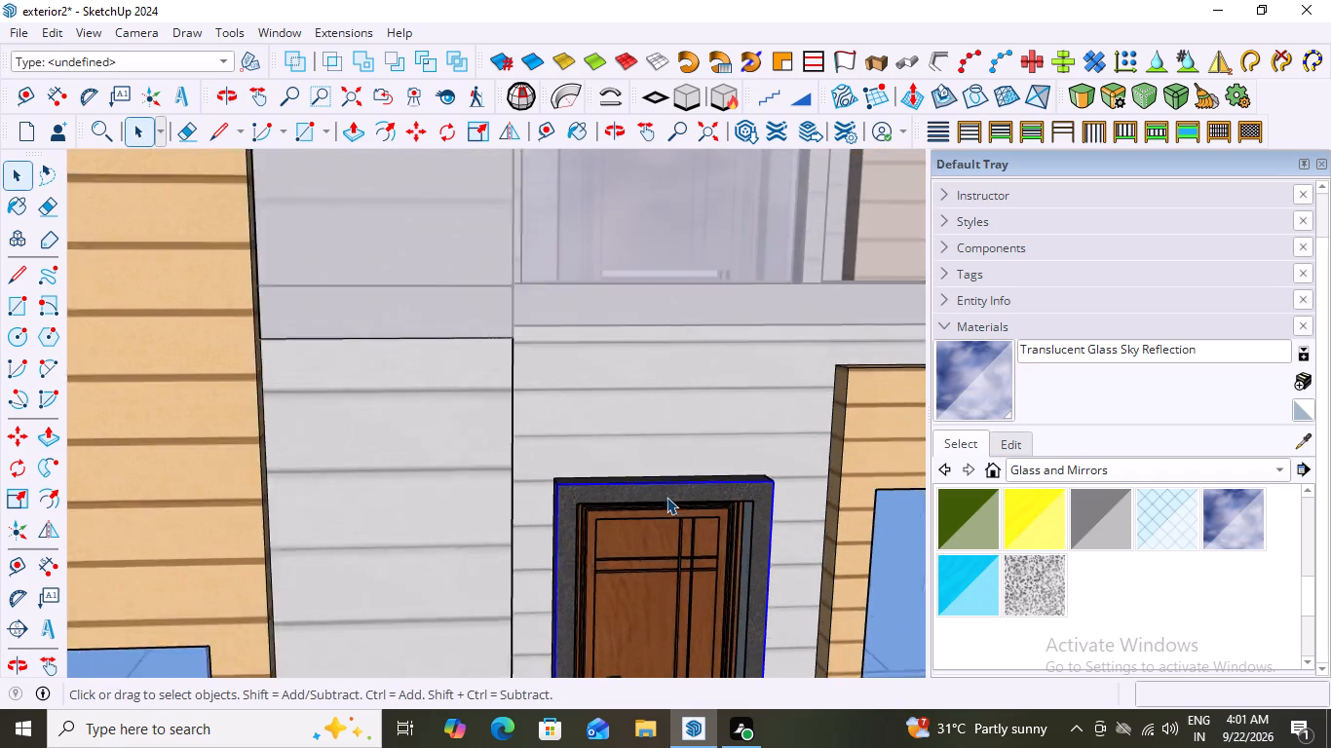
{"action": "scroll", "coordinate": [666, 497], "scroll_direction": "up", "scroll_amount": 4}
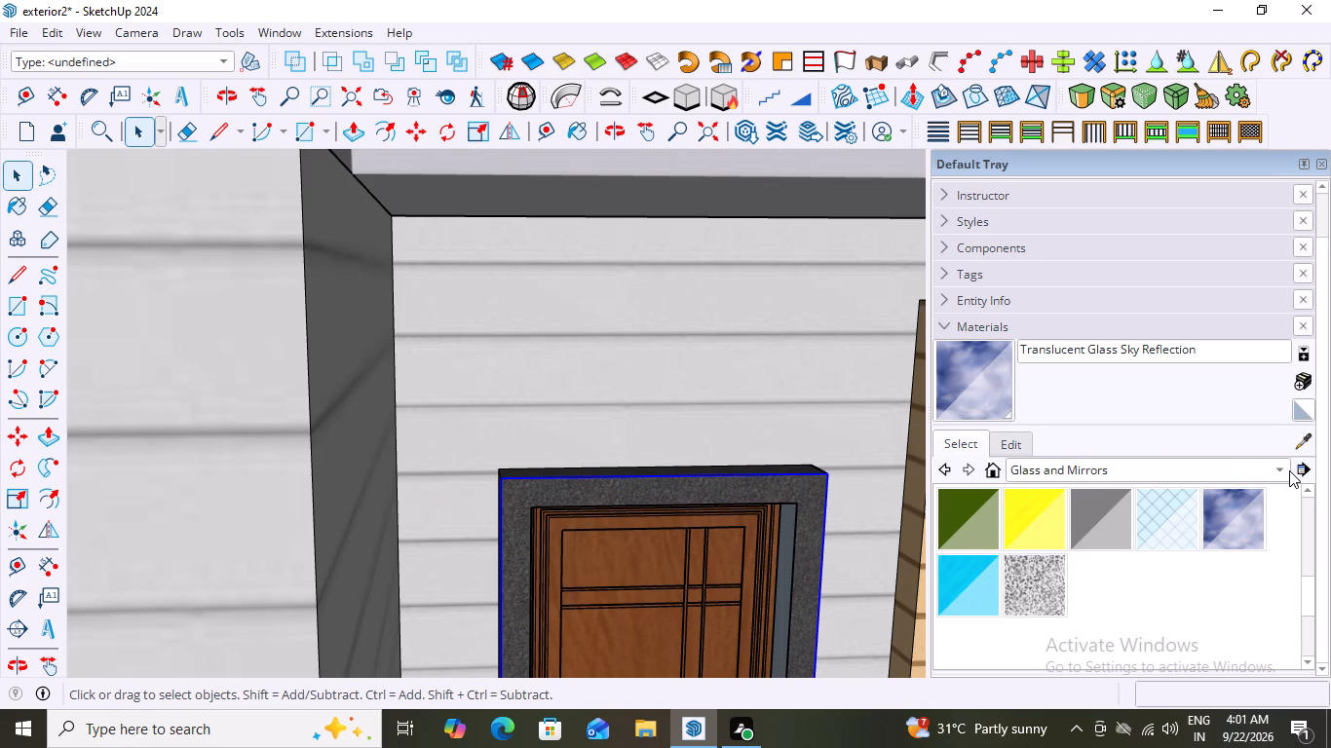
{"action": "left_click", "coordinate": [1285, 469]}
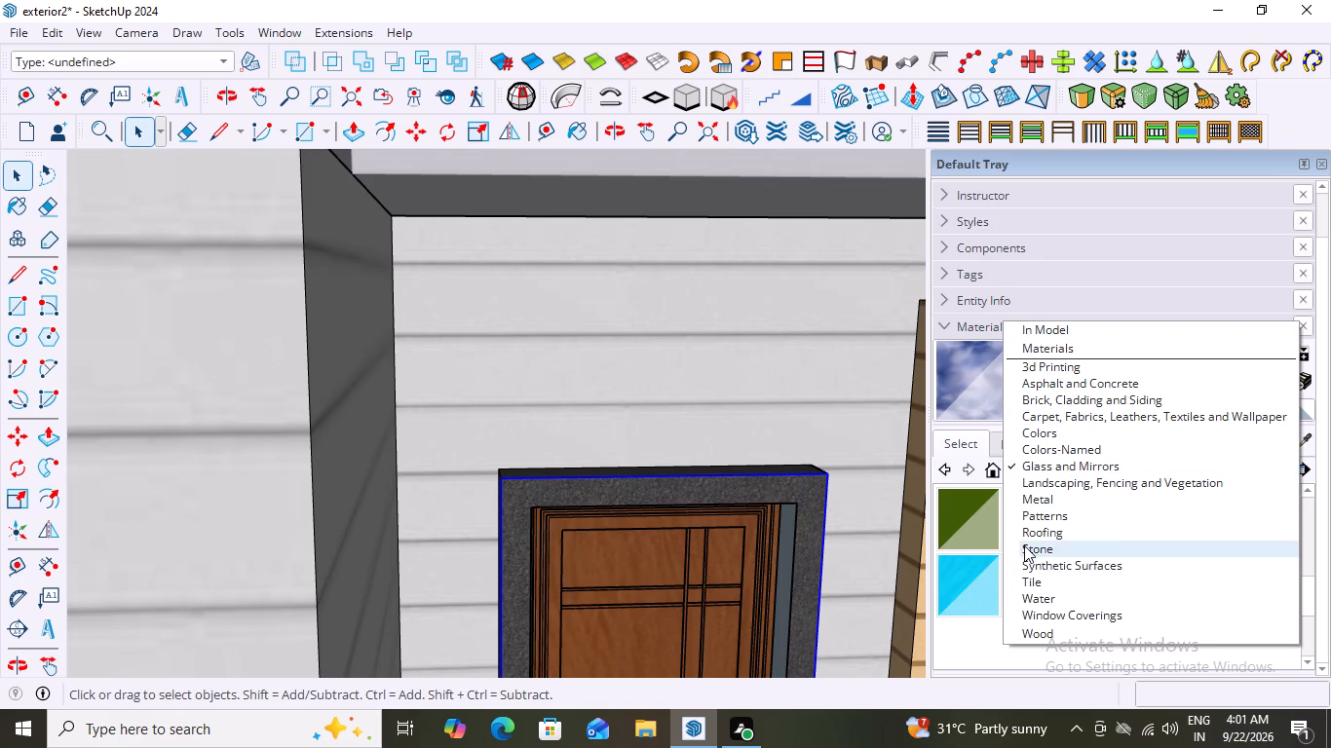
{"action": "left_click", "coordinate": [1024, 545]}
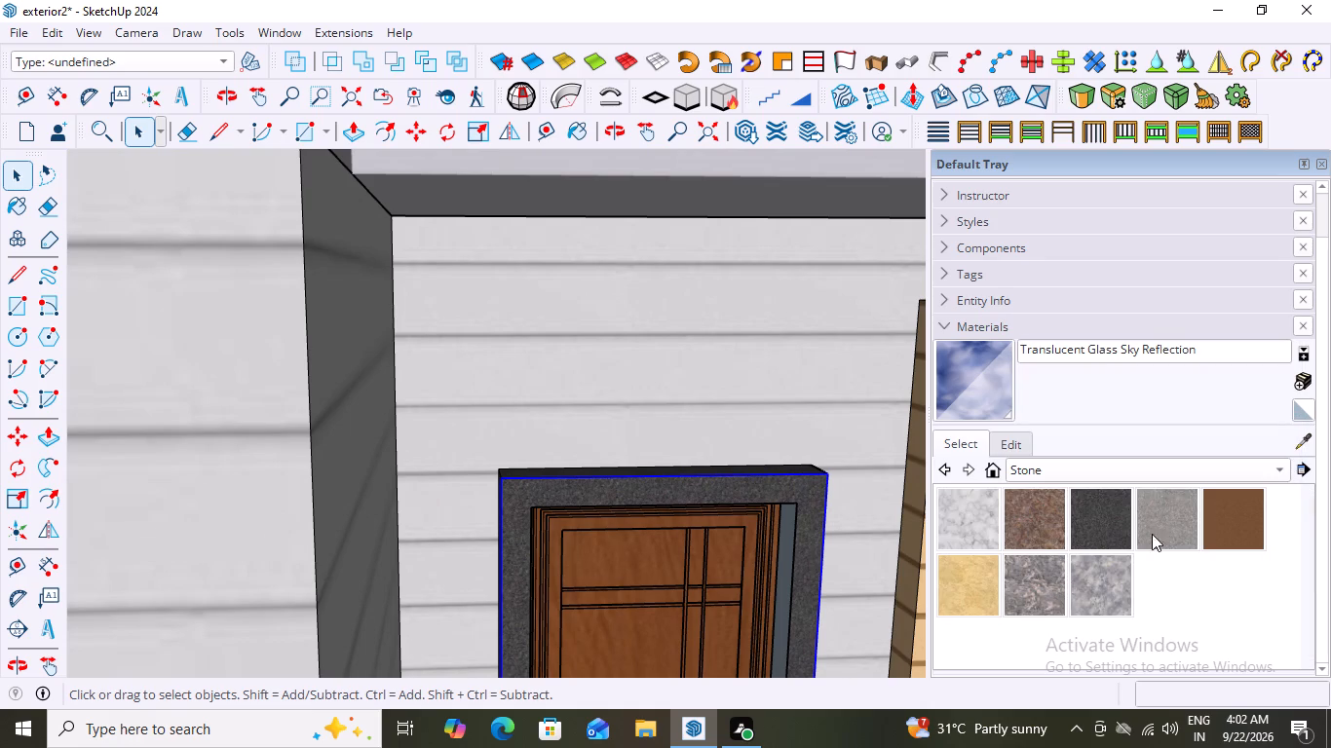
{"action": "left_click", "coordinate": [1162, 513]}
{"action": "left_click", "coordinate": [679, 494]}
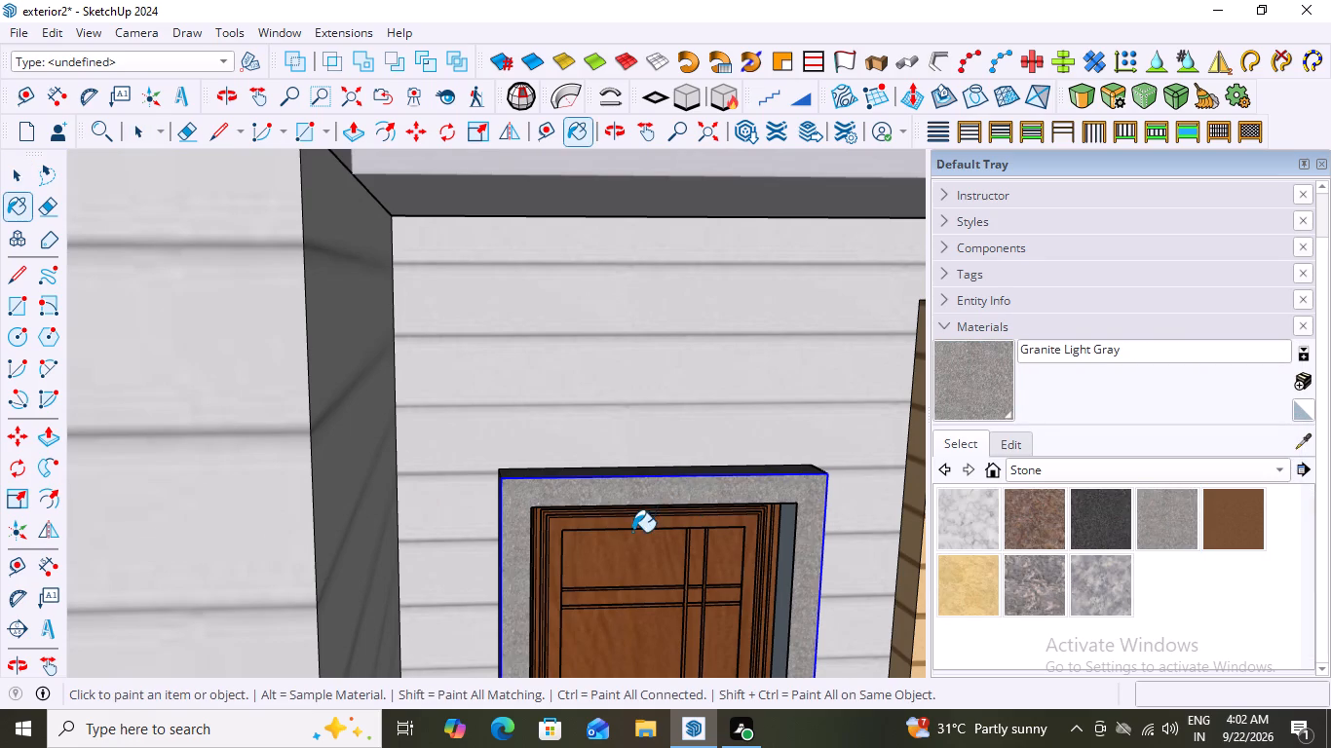
{"action": "scroll", "coordinate": [632, 532], "scroll_direction": "down", "scroll_amount": 6}
{"action": "middle_click", "coordinate": [679, 592]}
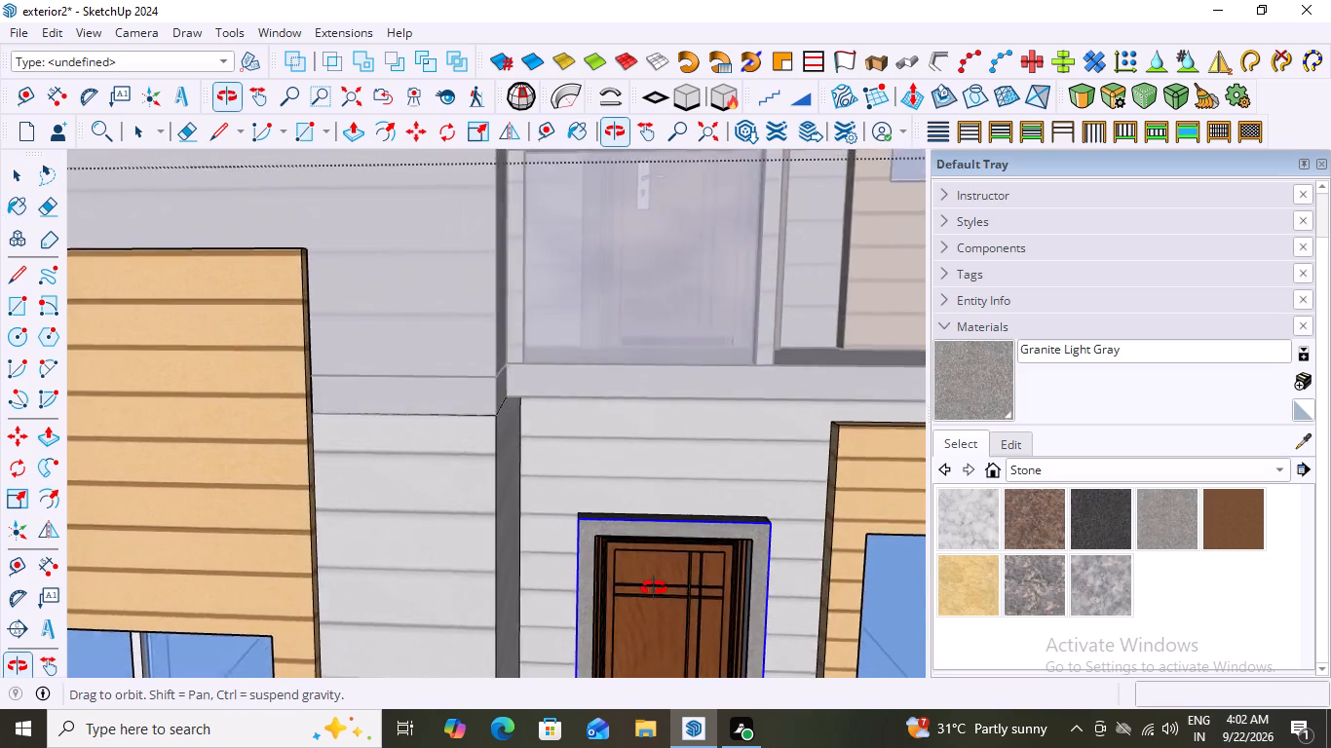
{"action": "scroll", "coordinate": [720, 526], "scroll_direction": "up", "scroll_amount": 10}
{"action": "left_click", "coordinate": [650, 442]}
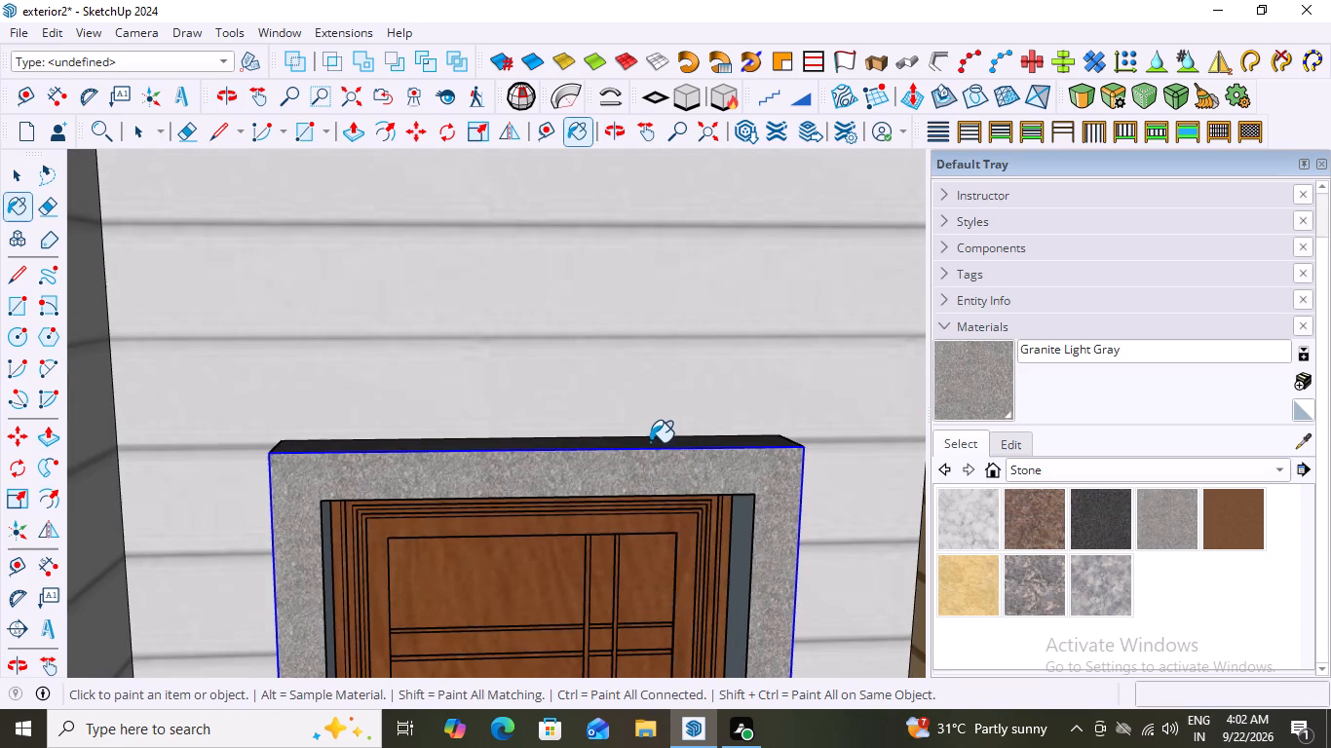
{"action": "scroll", "coordinate": [664, 529], "scroll_direction": "down", "scroll_amount": 17}
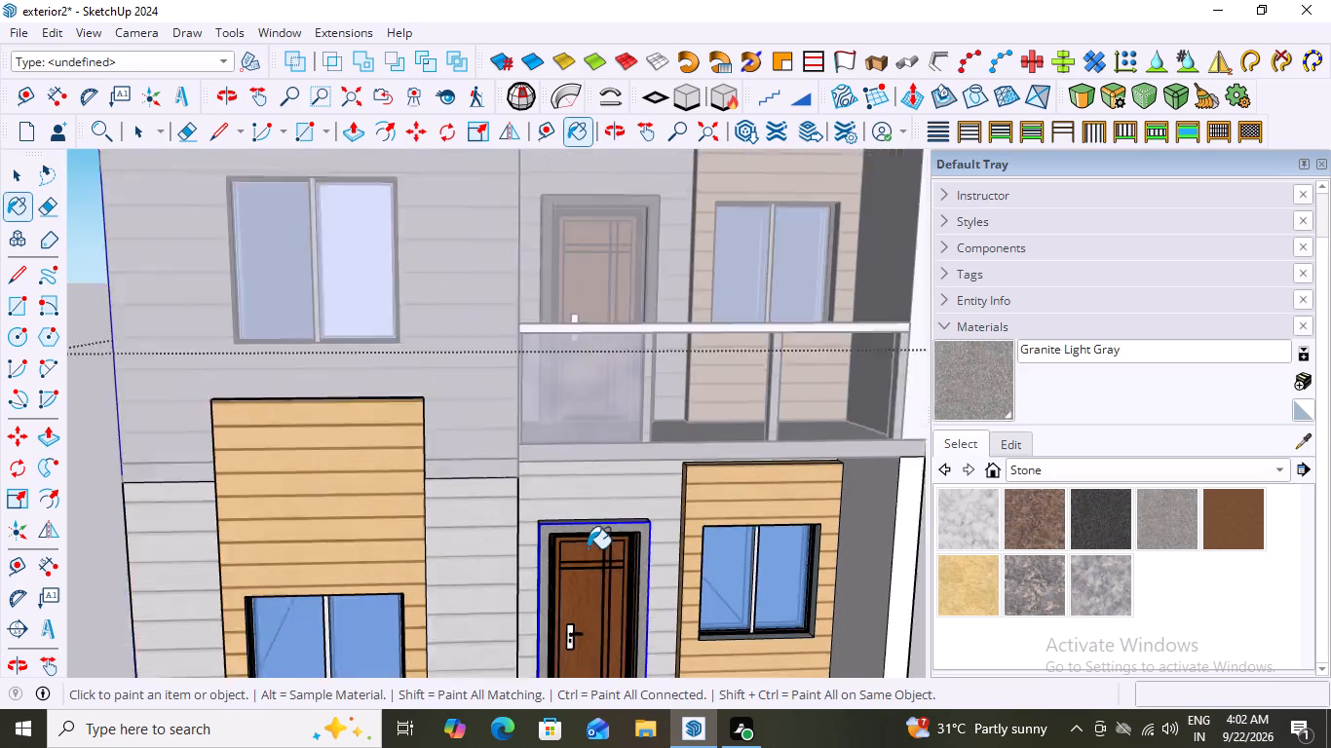
Paint the side of the ground-floor door surround with Granite Light Gray, and leave the group.
{"action": "scroll", "coordinate": [625, 665], "scroll_direction": "up", "scroll_amount": 7}
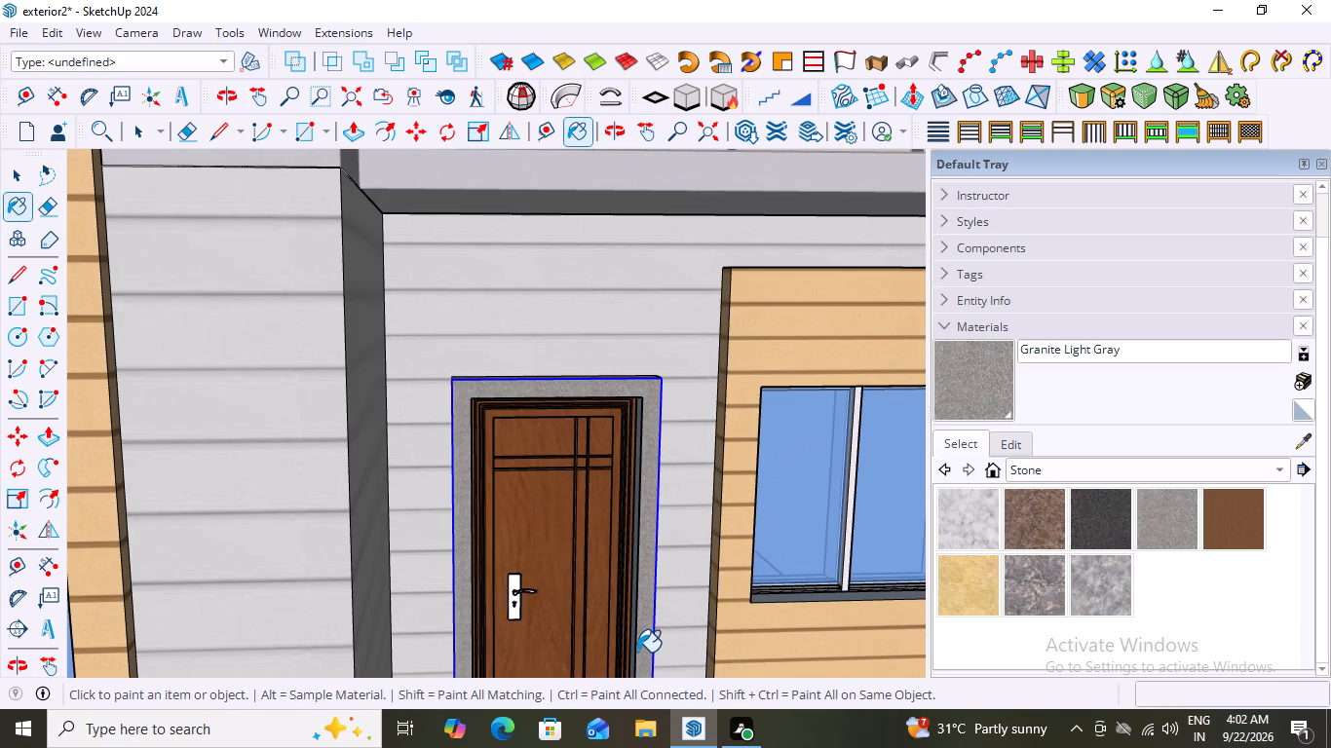
{"action": "scroll", "coordinate": [643, 645], "scroll_direction": "up", "scroll_amount": 2}
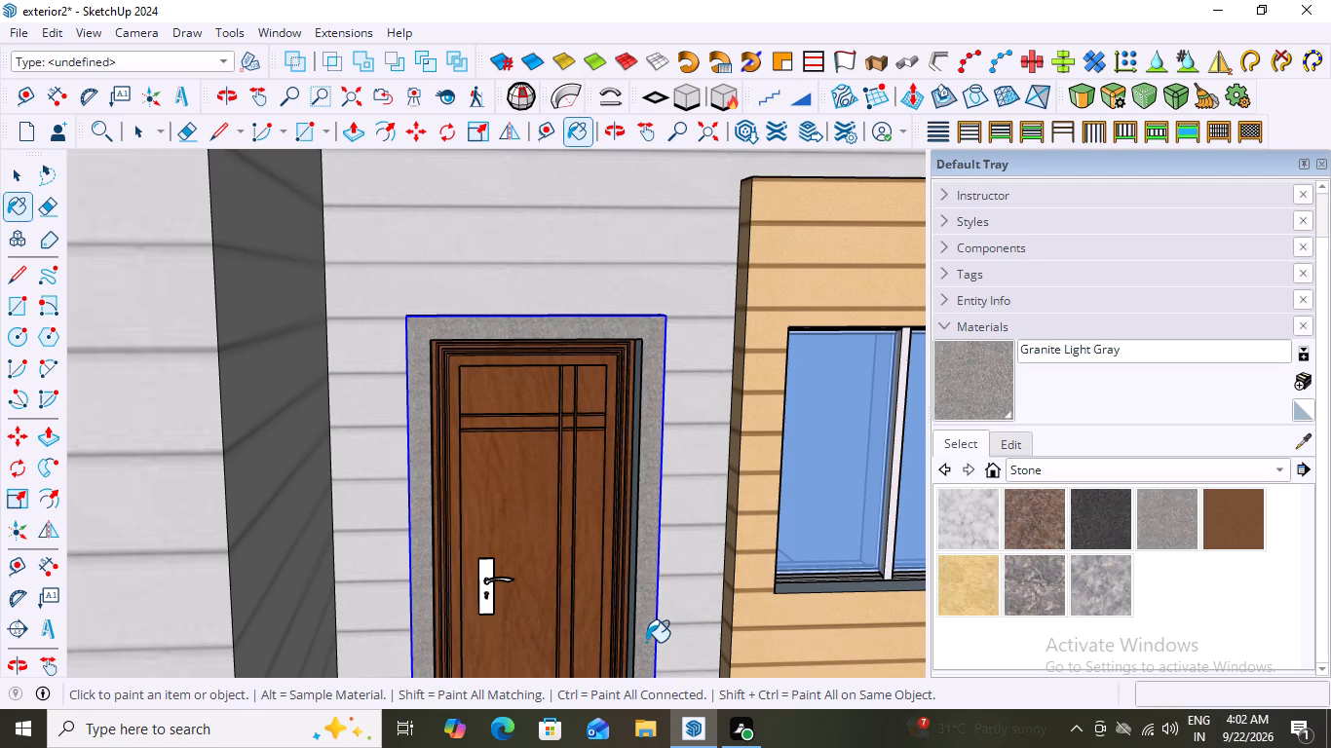
{"action": "scroll", "coordinate": [647, 641], "scroll_direction": "down", "scroll_amount": 9}
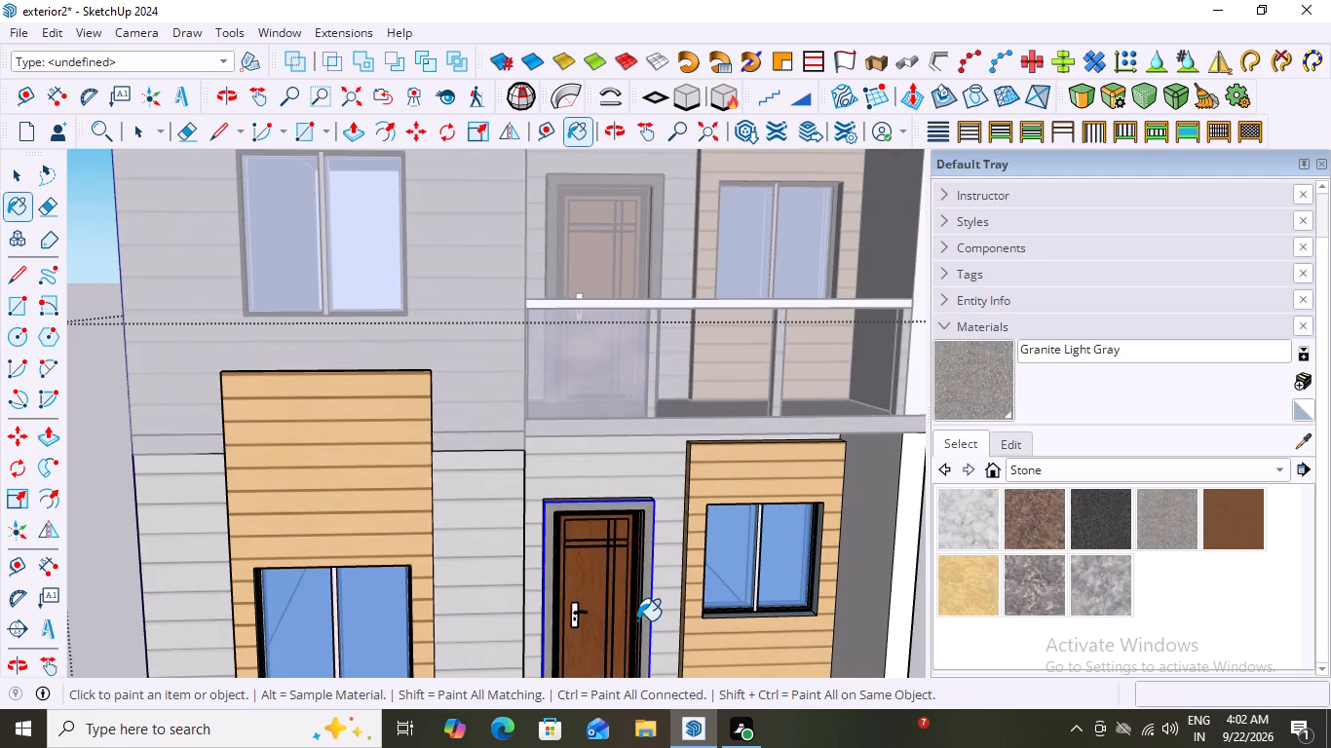
{"action": "scroll", "coordinate": [631, 607], "scroll_direction": "down", "scroll_amount": 9}
{"action": "scroll", "coordinate": [608, 648], "scroll_direction": "up", "scroll_amount": 5}
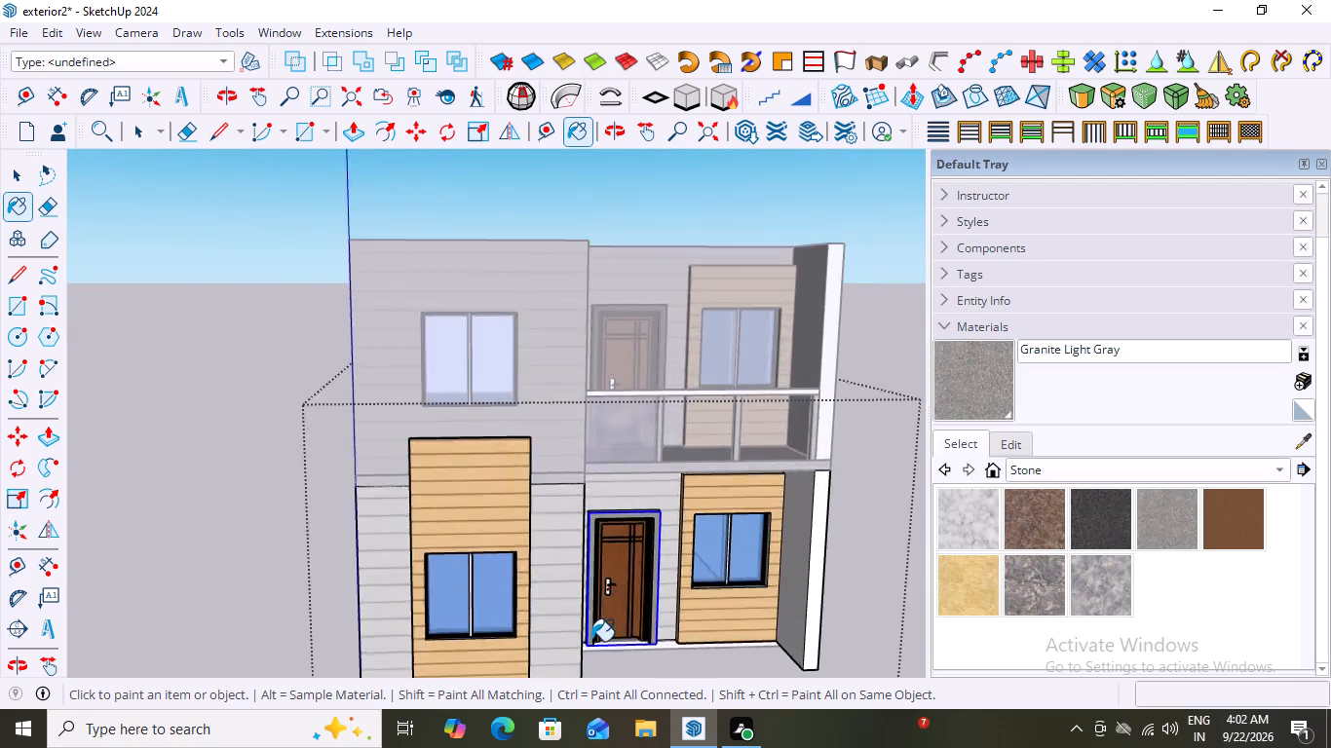
{"action": "scroll", "coordinate": [590, 641], "scroll_direction": "up", "scroll_amount": 10}
{"action": "scroll", "coordinate": [565, 535], "scroll_direction": "up", "scroll_amount": 2}
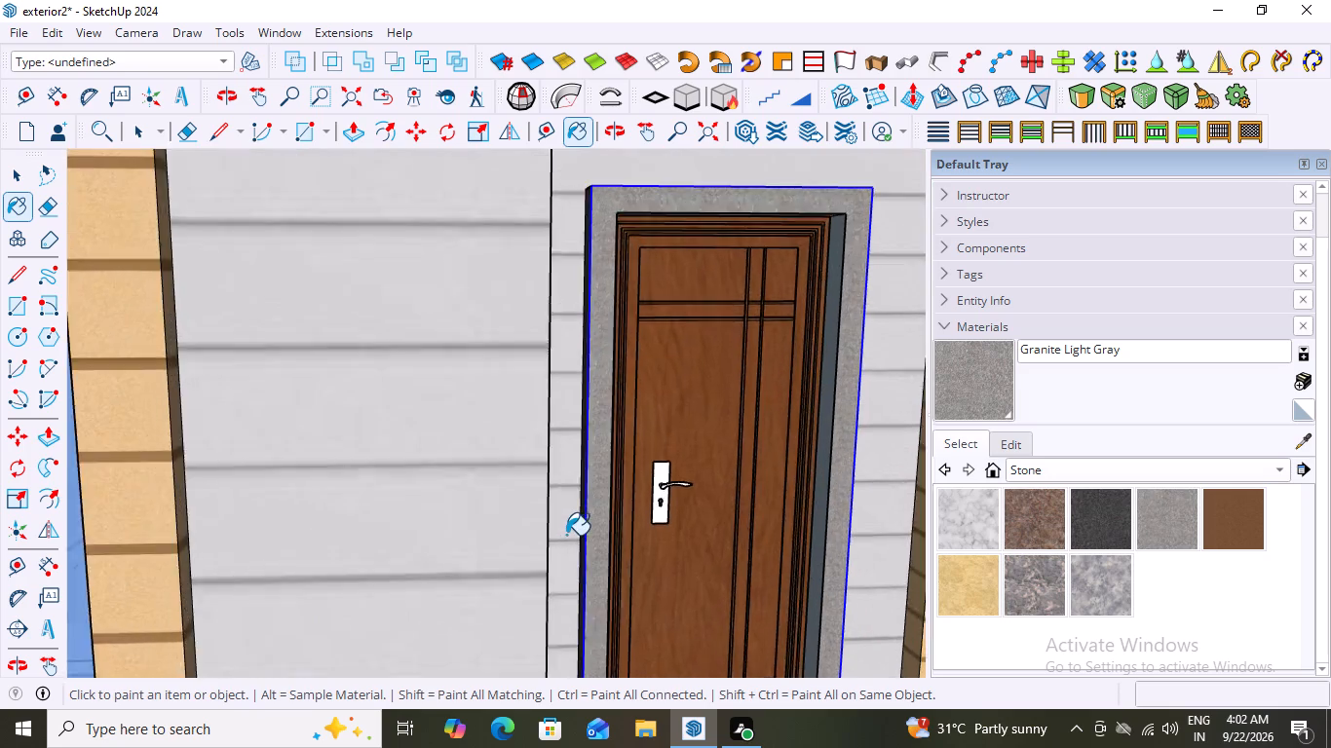
{"action": "scroll", "coordinate": [566, 535], "scroll_direction": "up", "scroll_amount": 10}
{"action": "left_click", "coordinate": [611, 558]}
{"action": "scroll", "coordinate": [615, 573], "scroll_direction": "down", "scroll_amount": 17}
{"action": "scroll", "coordinate": [677, 612], "scroll_direction": "down", "scroll_amount": 4}
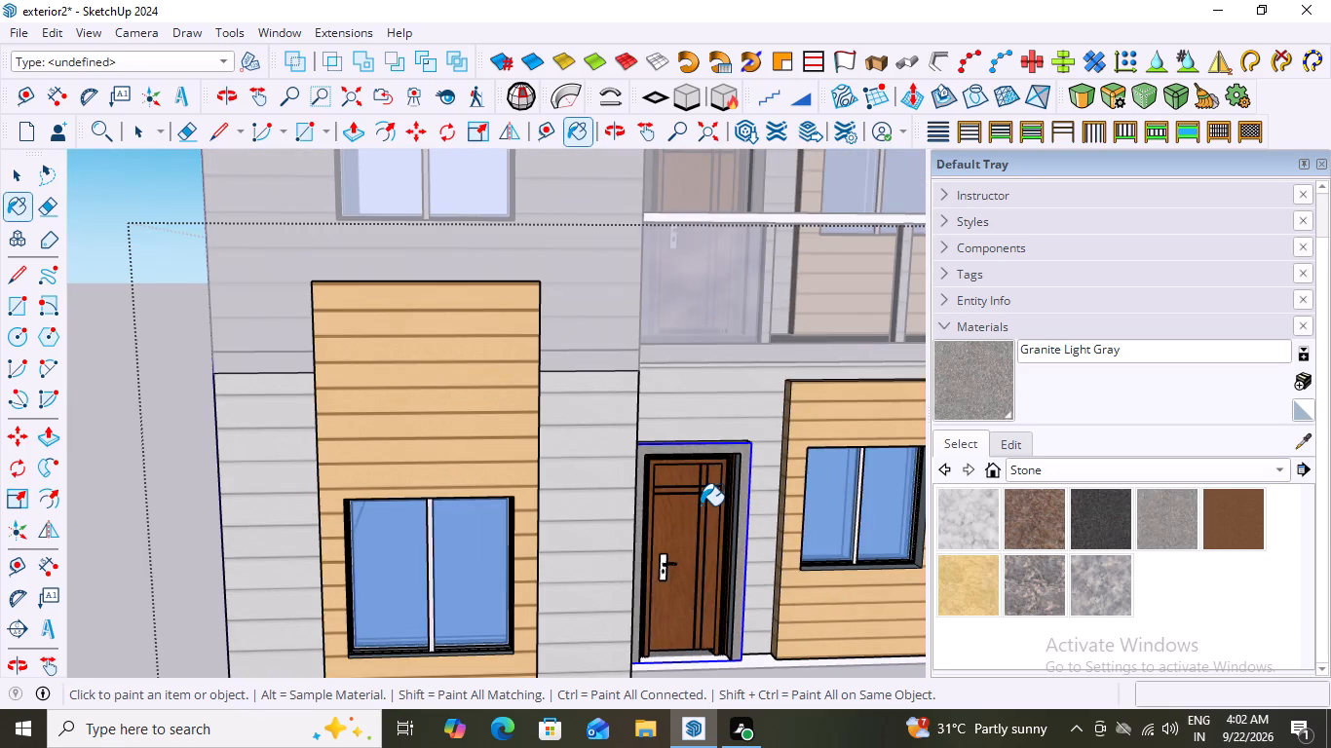
{"action": "scroll", "coordinate": [701, 505], "scroll_direction": "down", "scroll_amount": 9}
{"action": "key", "text": "space"}
{"action": "left_click", "coordinate": [818, 230]}
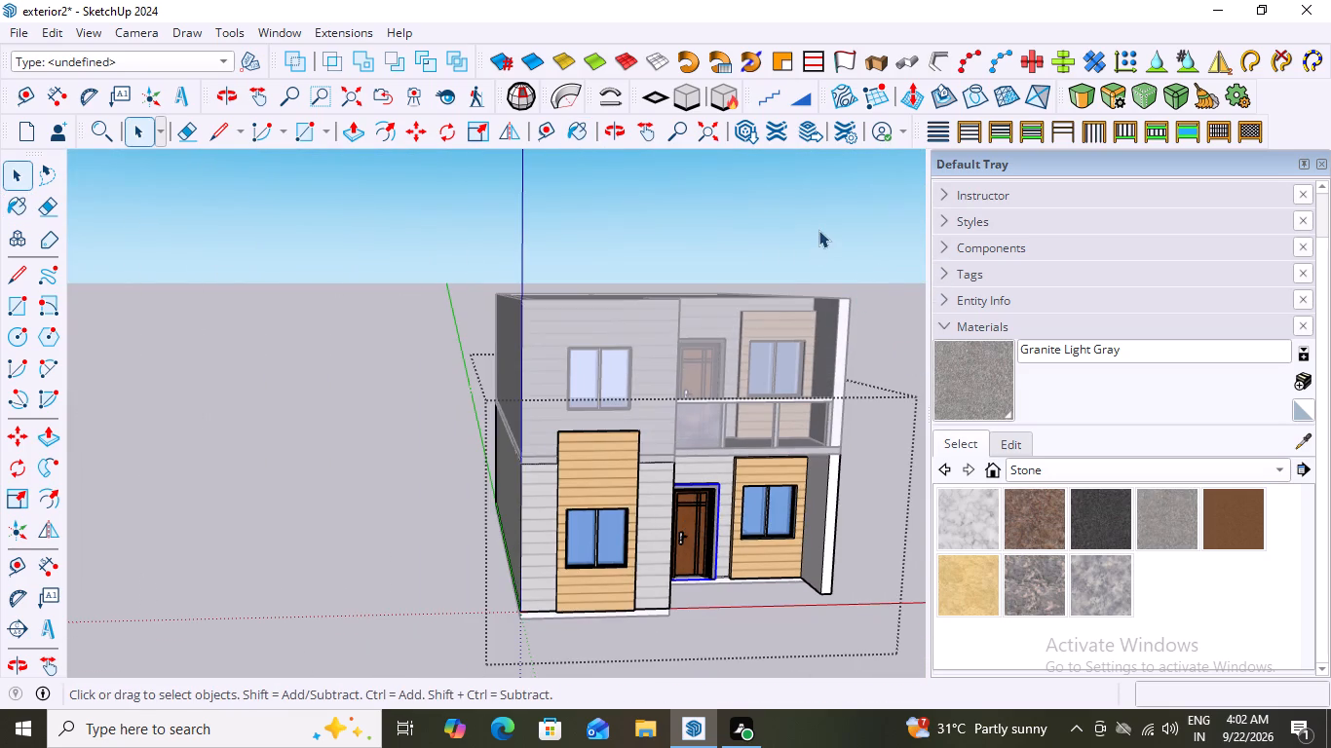
Examine the ground-floor door surround and the front facade from several angles and distances.
{"action": "middle_click_drag", "start_coordinate": [770, 516], "coordinate": [714, 516]}
{"action": "scroll", "coordinate": [698, 573], "scroll_direction": "up", "scroll_amount": 10}
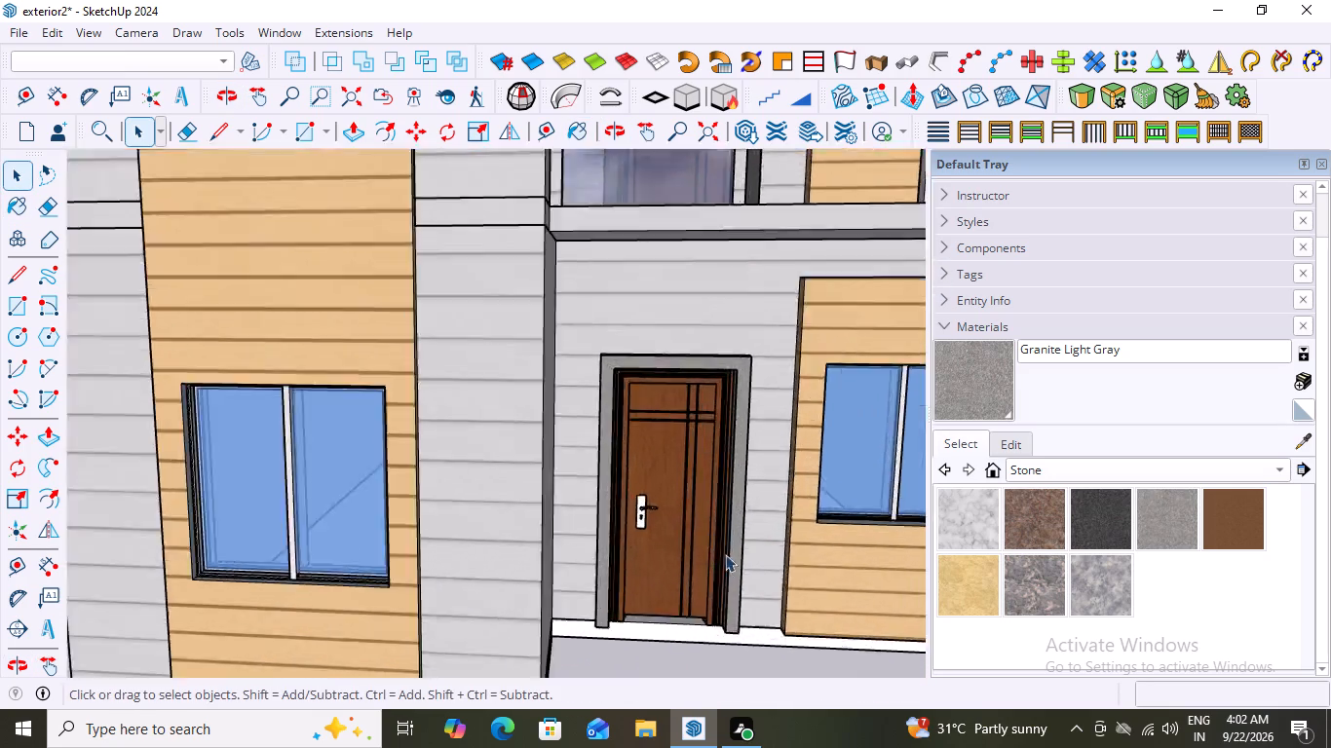
{"action": "scroll", "coordinate": [725, 554], "scroll_direction": "up", "scroll_amount": 10}
{"action": "scroll", "coordinate": [754, 569], "scroll_direction": "down", "scroll_amount": 18}
{"action": "middle_click_drag", "start_coordinate": [747, 627], "coordinate": [771, 623]}
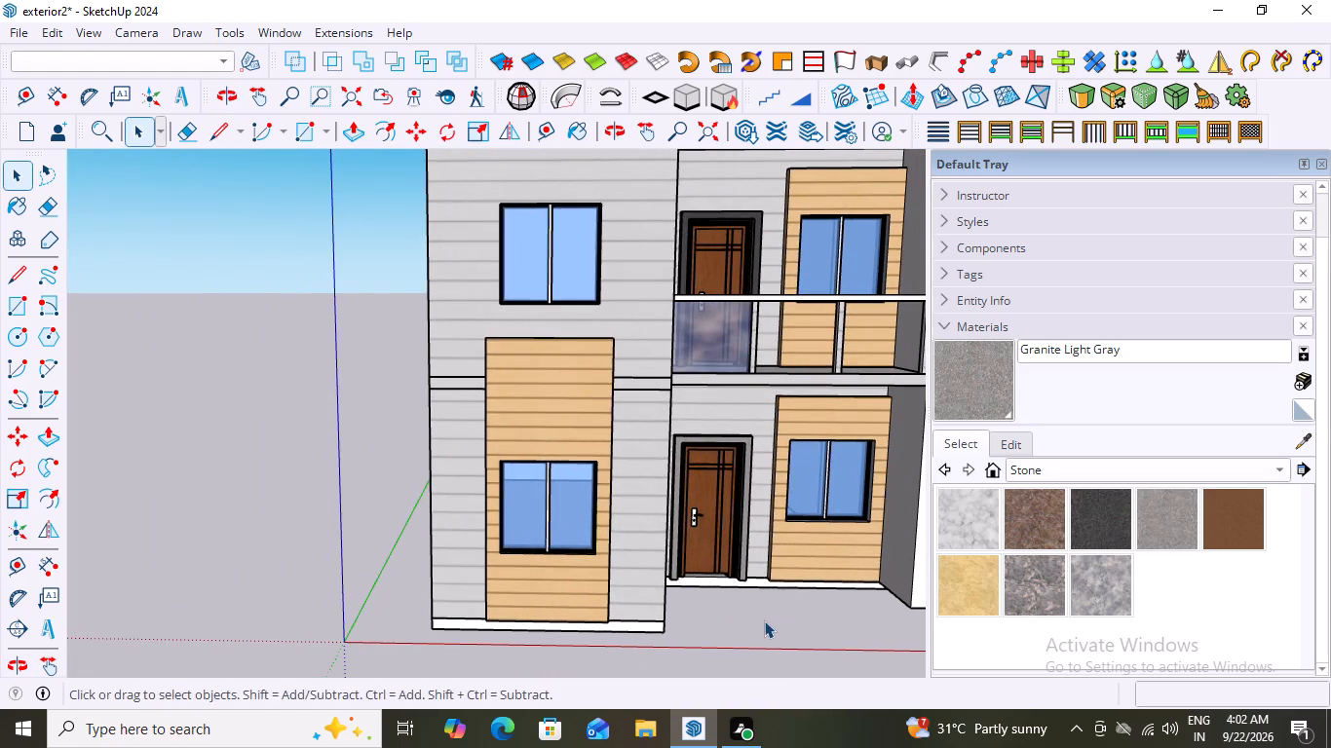
{"action": "scroll", "coordinate": [764, 620], "scroll_direction": "down", "scroll_amount": 2}
{"action": "middle_click_drag", "start_coordinate": [752, 622], "coordinate": [748, 647]}
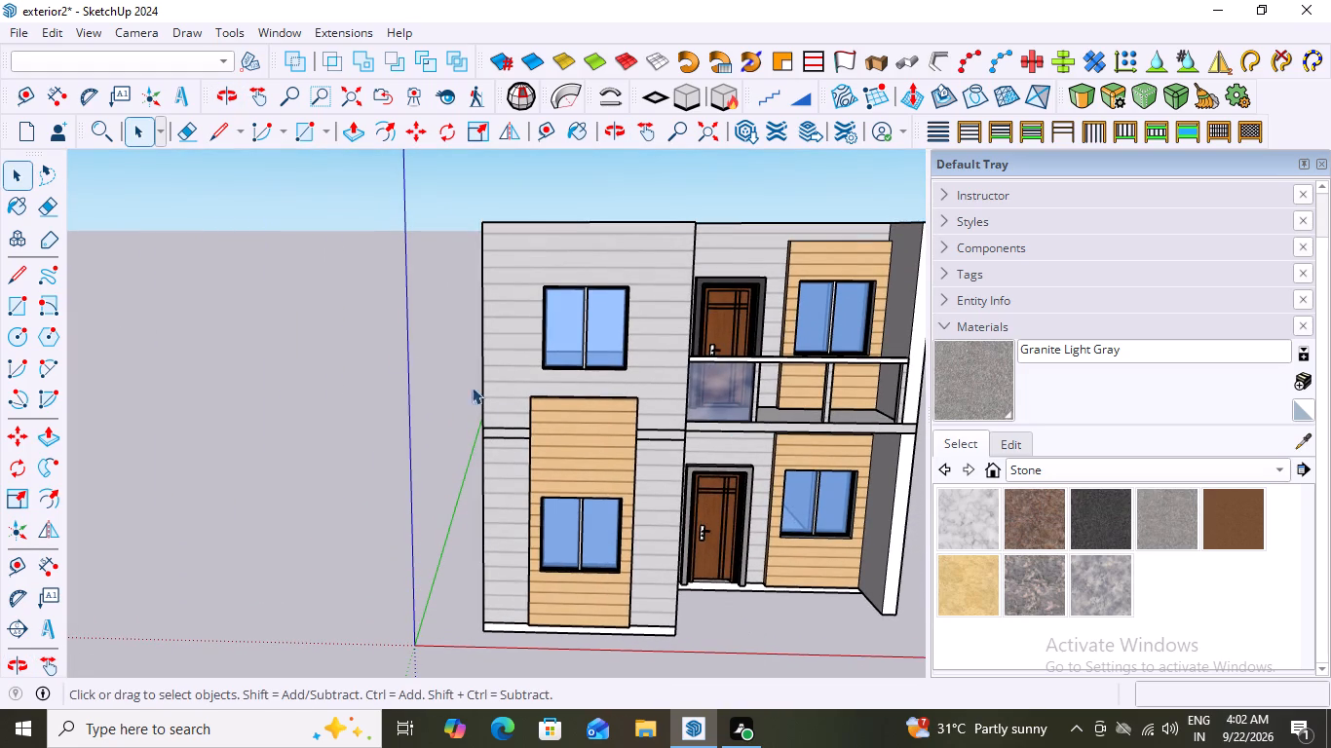
{"action": "left_click", "coordinate": [419, 350]}
{"action": "scroll", "coordinate": [801, 495], "scroll_direction": "up", "scroll_amount": 3}
{"action": "scroll", "coordinate": [719, 462], "scroll_direction": "up", "scroll_amount": 6}
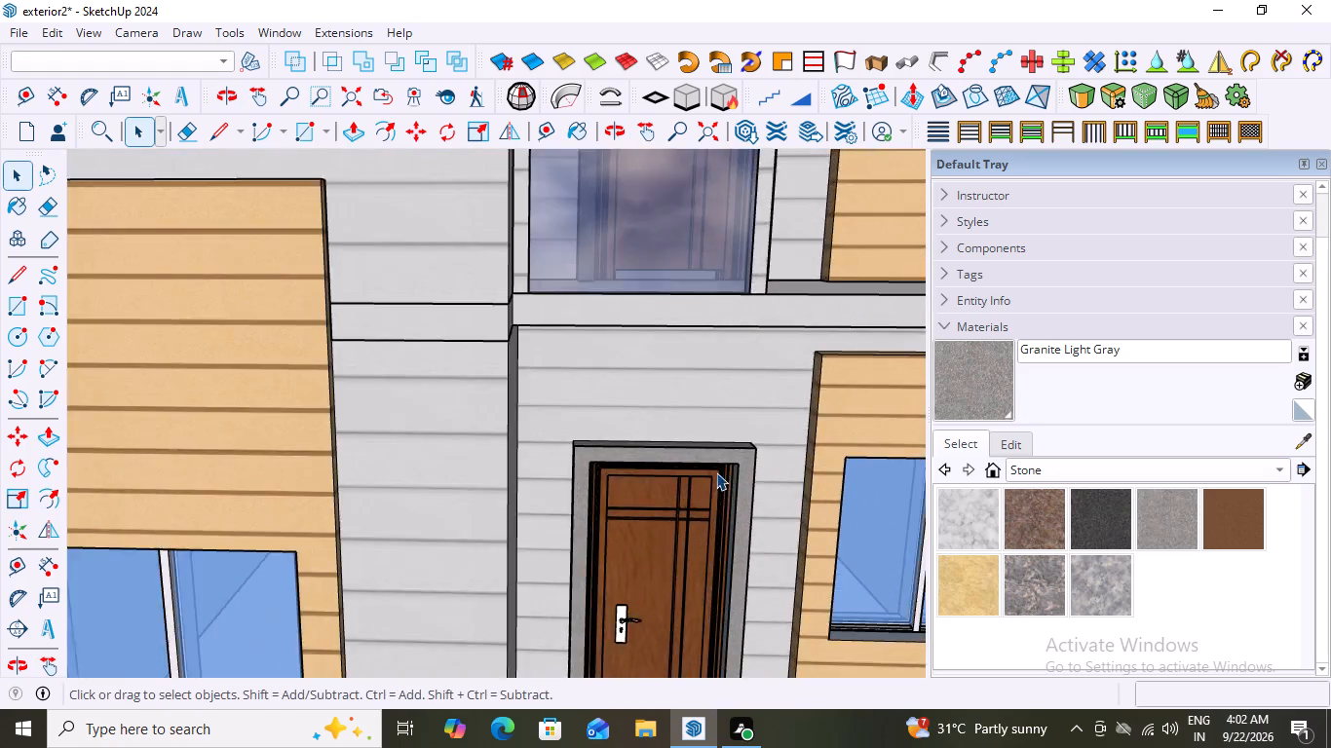
{"action": "scroll", "coordinate": [716, 472], "scroll_direction": "up", "scroll_amount": 5}
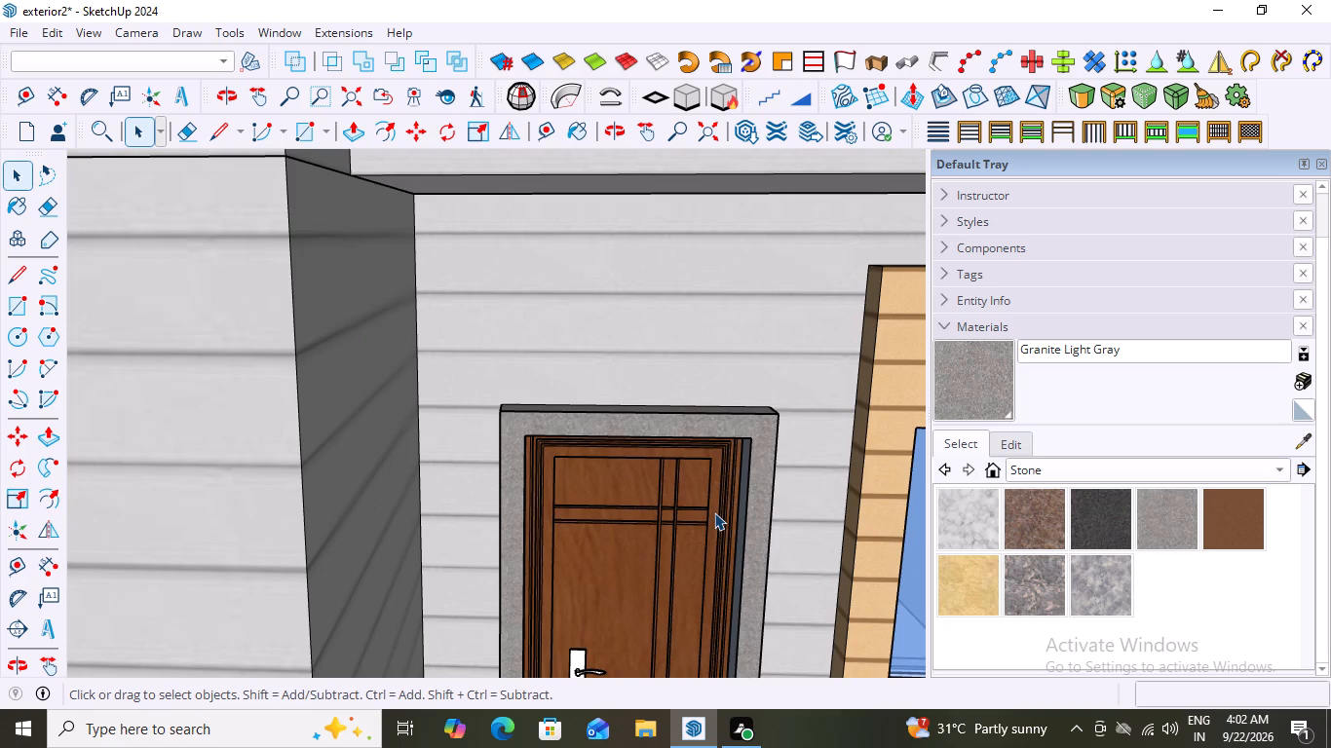
{"action": "middle_click_drag", "start_coordinate": [781, 482], "coordinate": [494, 405]}
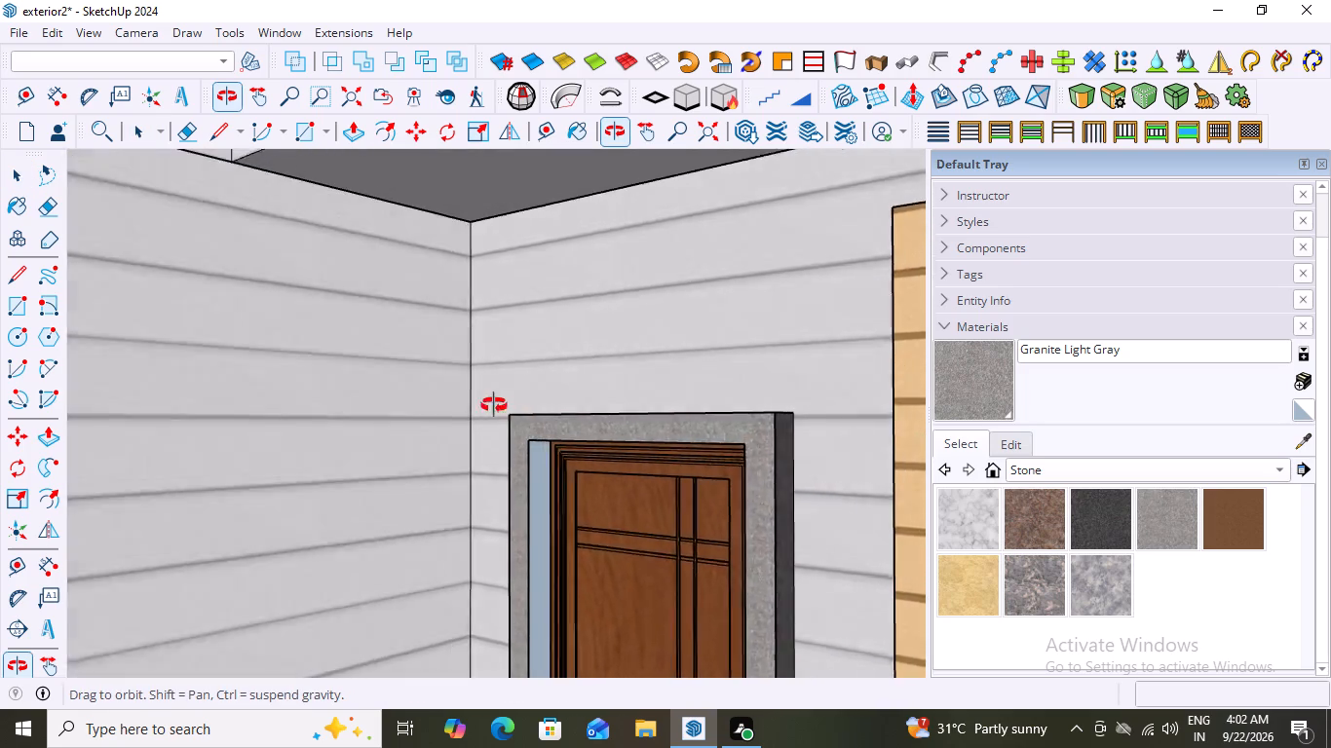
{"action": "middle_click_drag", "start_coordinate": [494, 405], "coordinate": [853, 456]}
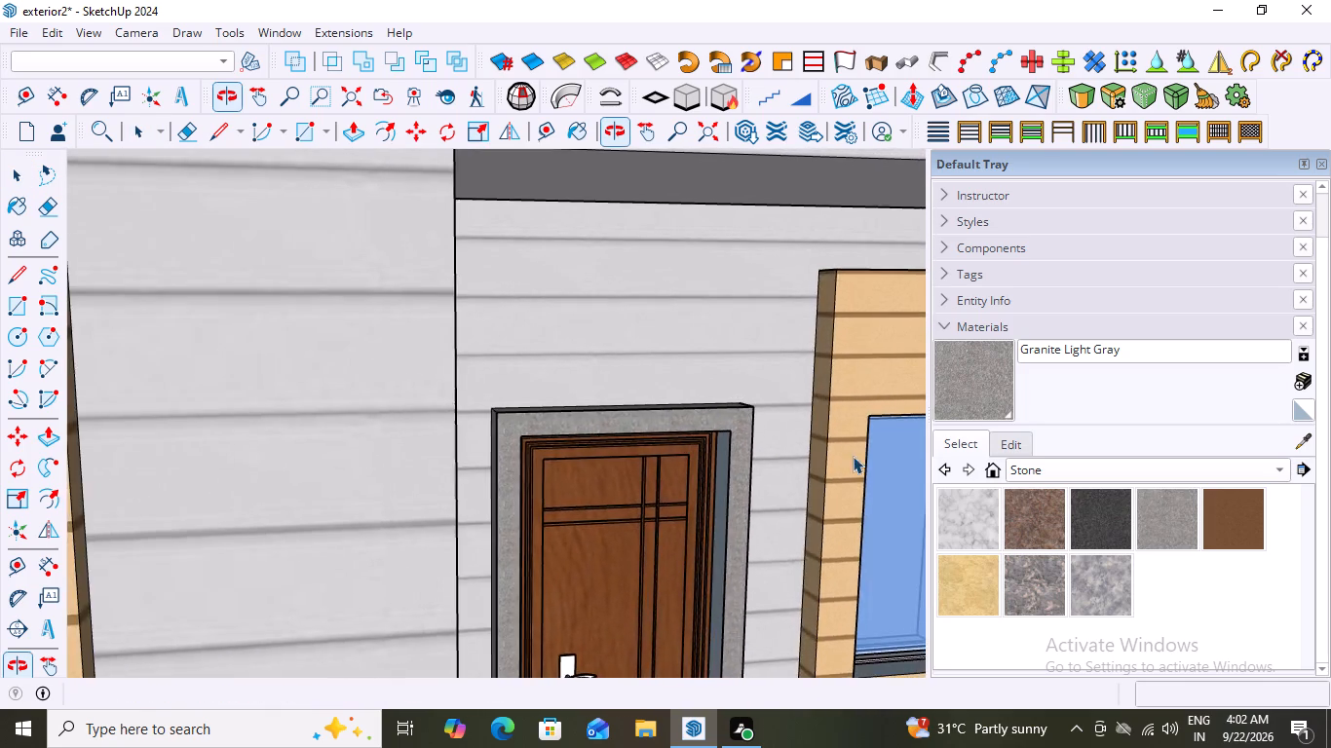
Open the ground-floor door group and paint both inner side faces of the surround with Granite Light Gray.
{"action": "scroll", "coordinate": [735, 539], "scroll_direction": "up", "scroll_amount": 7}
{"action": "left_click", "coordinate": [729, 586]}
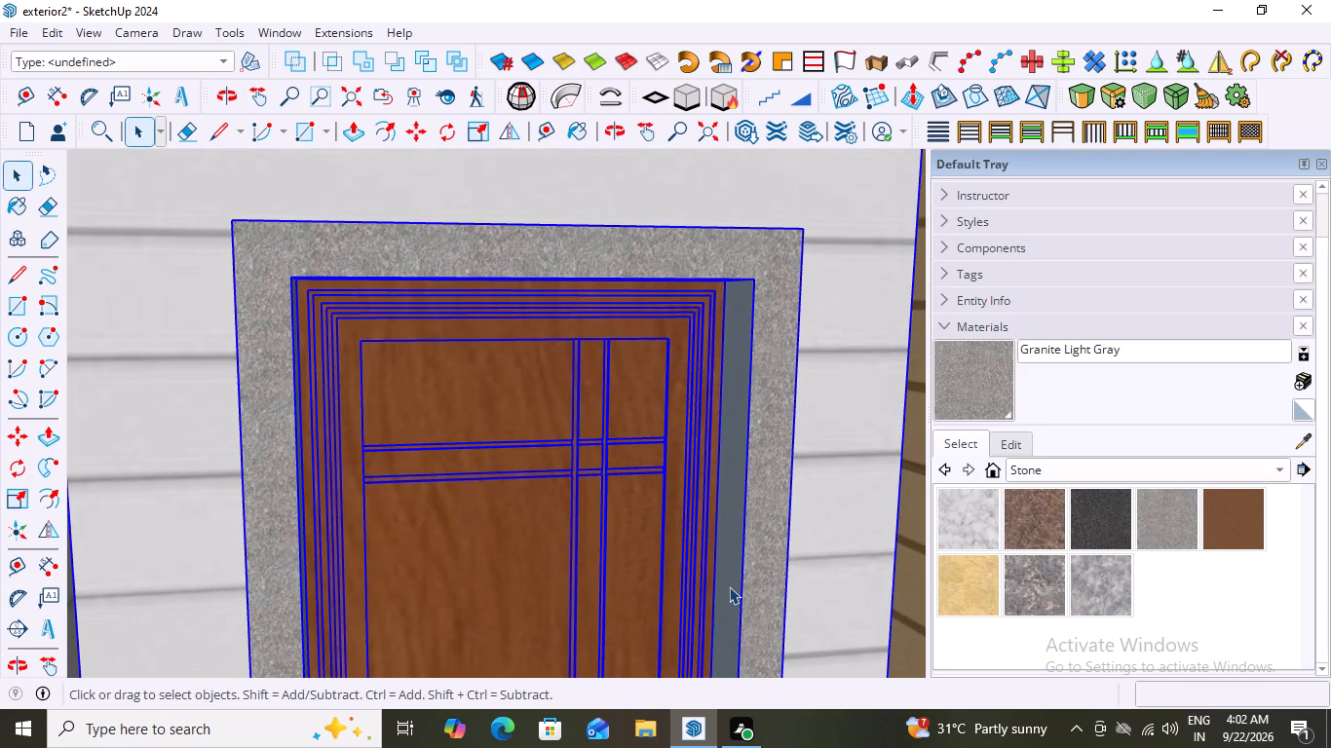
{"action": "double_click", "coordinate": [729, 586]}
{"action": "left_click", "coordinate": [729, 586]}
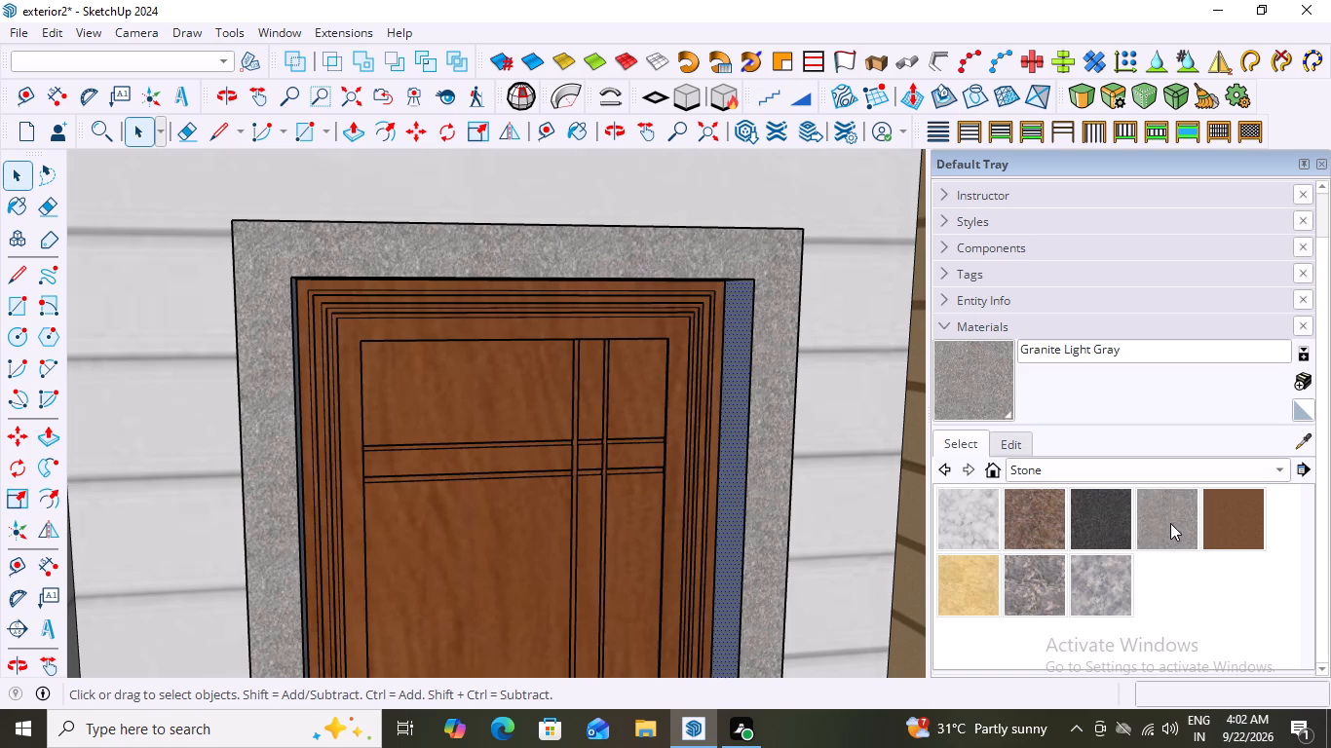
{"action": "left_click", "coordinate": [1170, 523]}
{"action": "left_click", "coordinate": [721, 547]}
{"action": "middle_click_drag", "start_coordinate": [749, 585], "coordinate": [625, 567]}
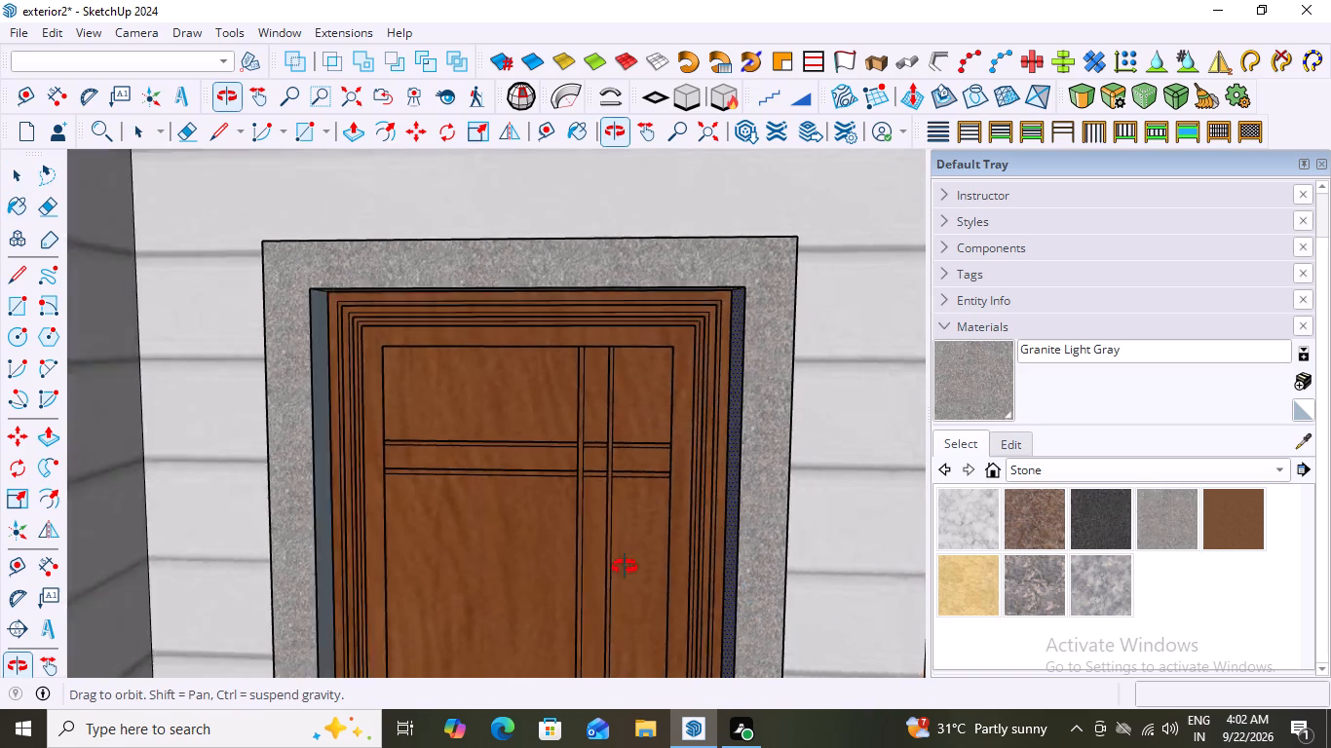
{"action": "middle_click_drag", "start_coordinate": [625, 567], "coordinate": [490, 539]}
{"action": "scroll", "coordinate": [429, 514], "scroll_direction": "up", "scroll_amount": 6}
{"action": "left_click", "coordinate": [421, 497]}
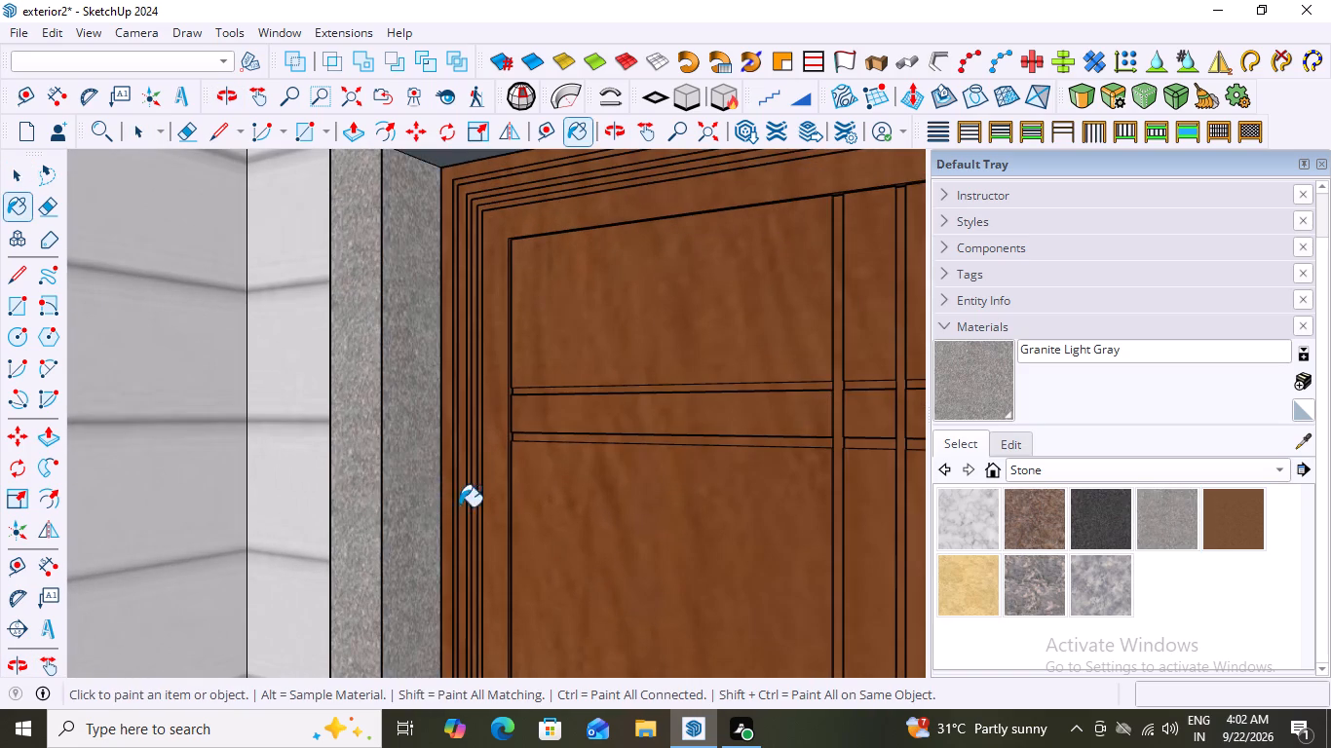
{"action": "scroll", "coordinate": [475, 497], "scroll_direction": "down", "scroll_amount": 4}
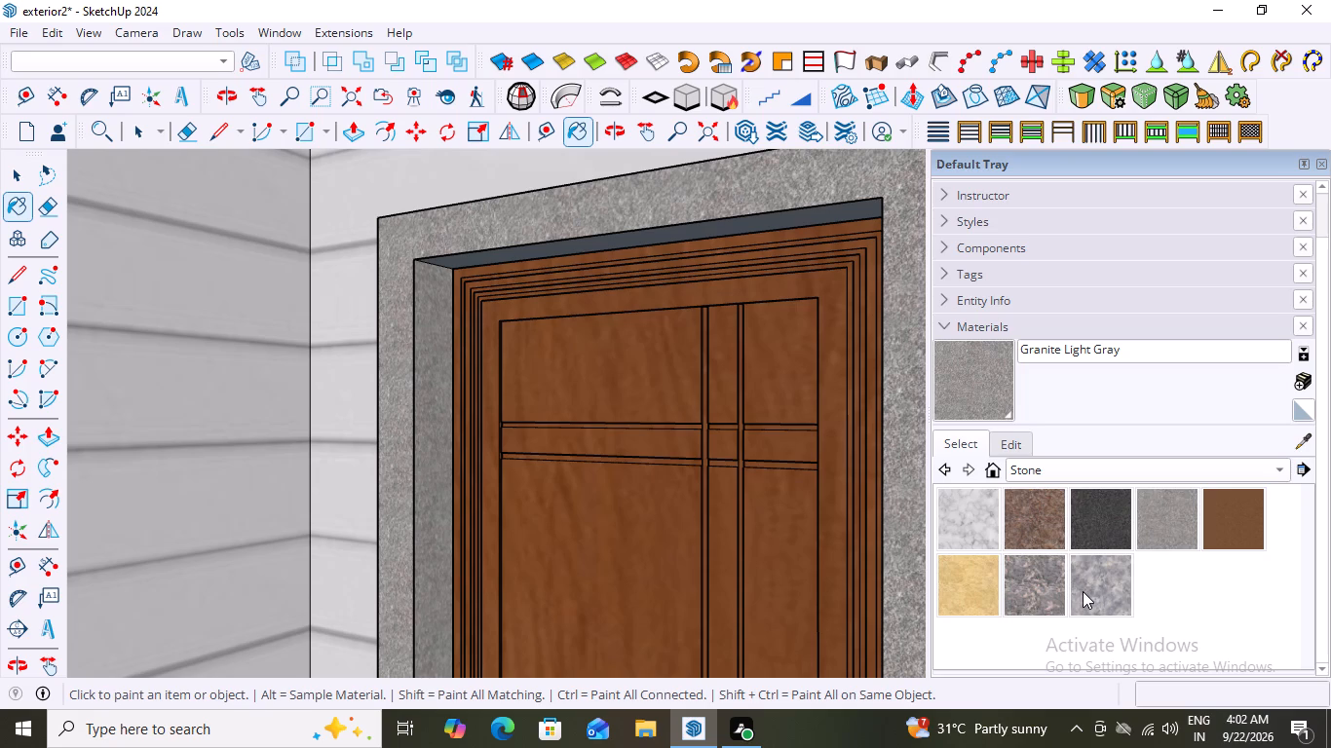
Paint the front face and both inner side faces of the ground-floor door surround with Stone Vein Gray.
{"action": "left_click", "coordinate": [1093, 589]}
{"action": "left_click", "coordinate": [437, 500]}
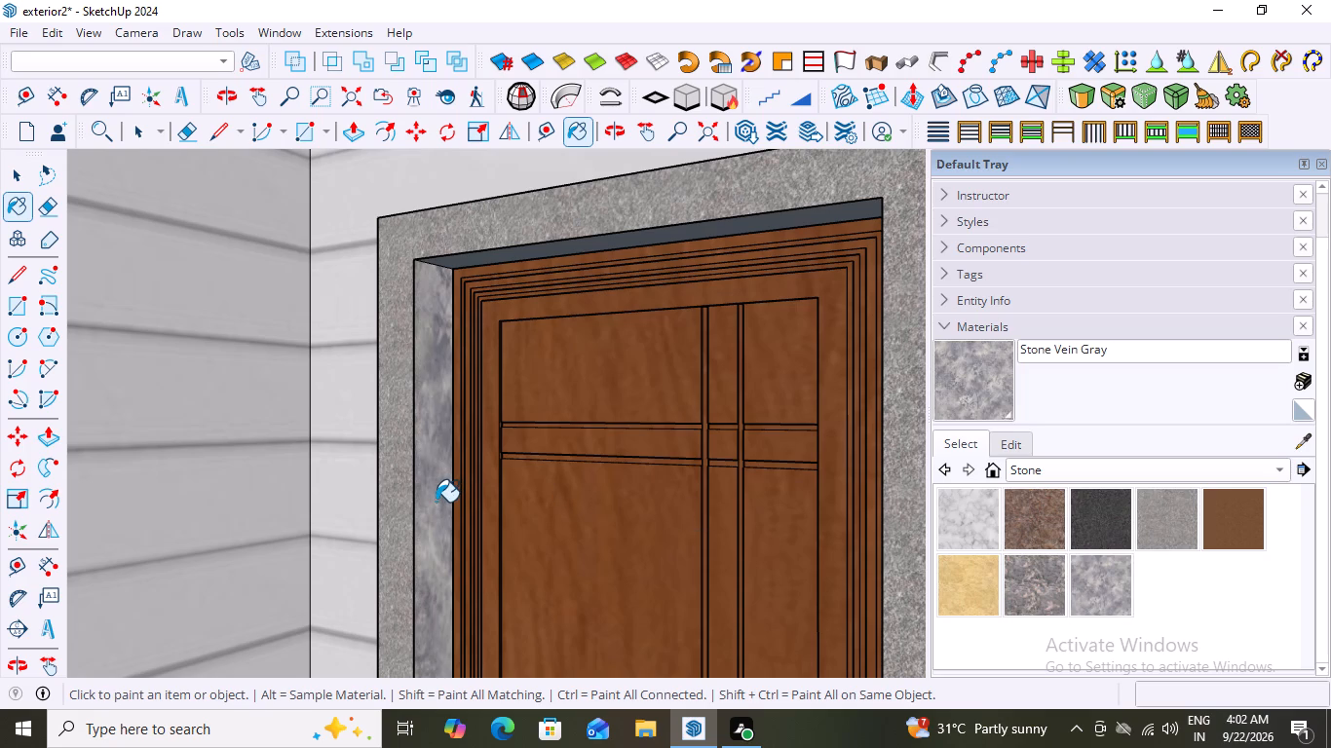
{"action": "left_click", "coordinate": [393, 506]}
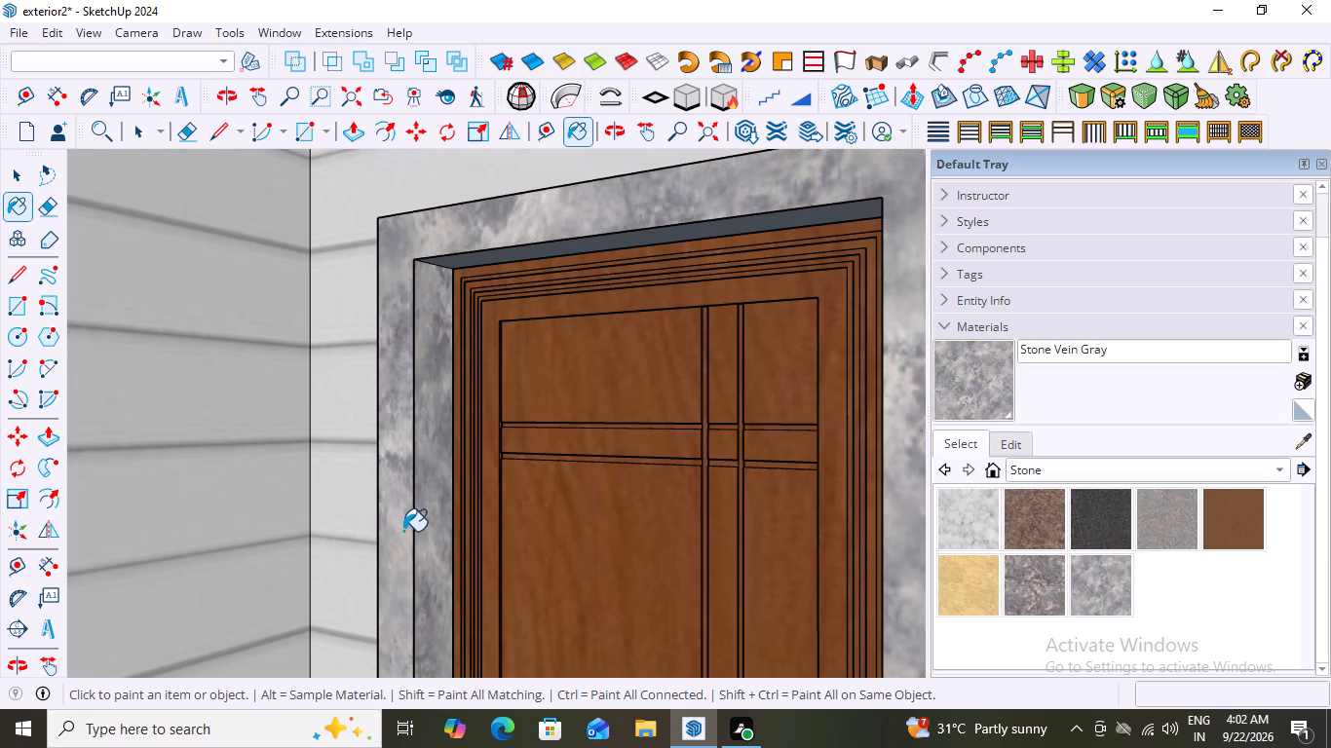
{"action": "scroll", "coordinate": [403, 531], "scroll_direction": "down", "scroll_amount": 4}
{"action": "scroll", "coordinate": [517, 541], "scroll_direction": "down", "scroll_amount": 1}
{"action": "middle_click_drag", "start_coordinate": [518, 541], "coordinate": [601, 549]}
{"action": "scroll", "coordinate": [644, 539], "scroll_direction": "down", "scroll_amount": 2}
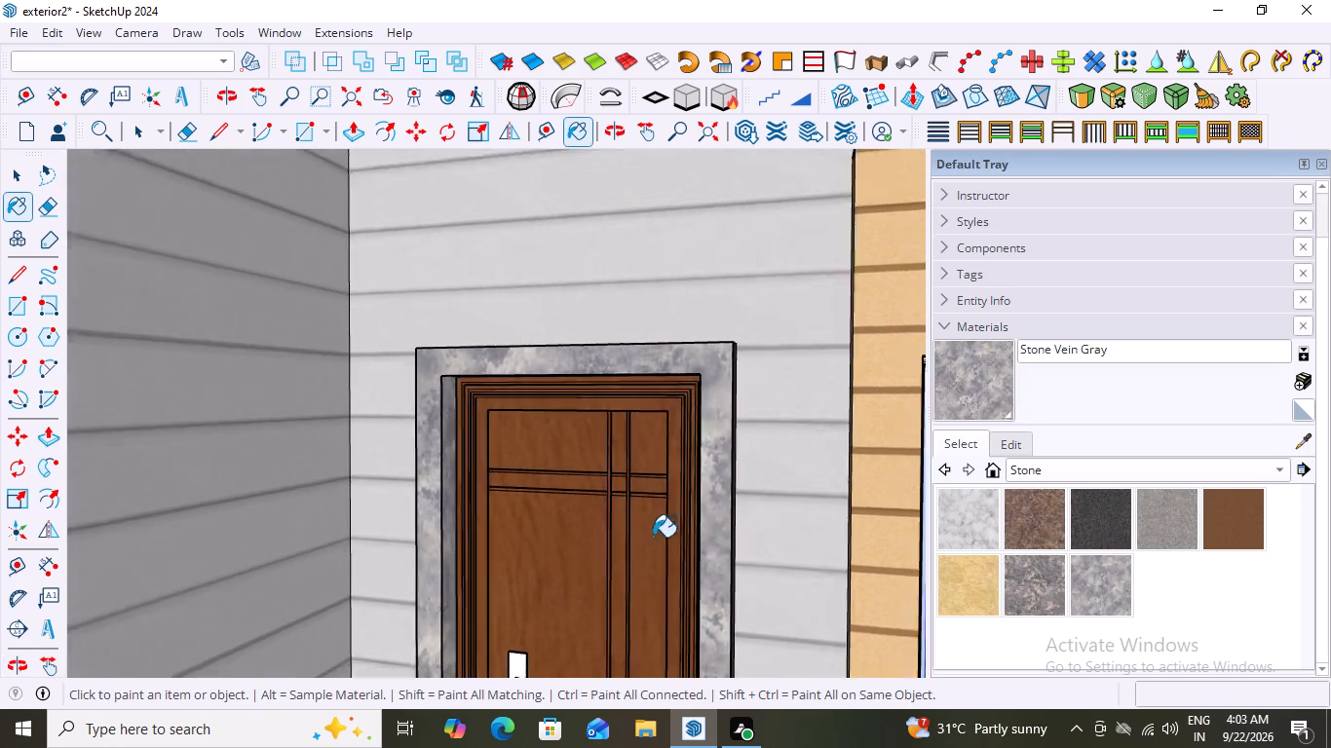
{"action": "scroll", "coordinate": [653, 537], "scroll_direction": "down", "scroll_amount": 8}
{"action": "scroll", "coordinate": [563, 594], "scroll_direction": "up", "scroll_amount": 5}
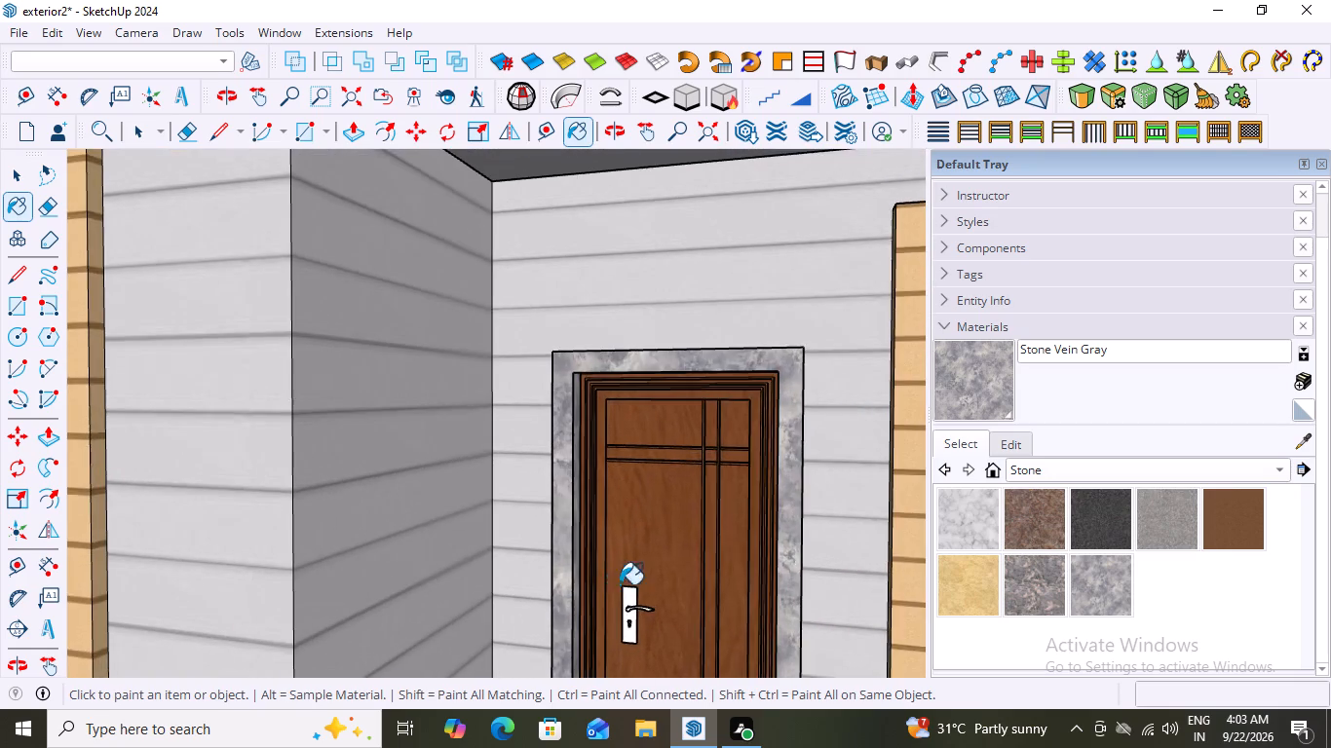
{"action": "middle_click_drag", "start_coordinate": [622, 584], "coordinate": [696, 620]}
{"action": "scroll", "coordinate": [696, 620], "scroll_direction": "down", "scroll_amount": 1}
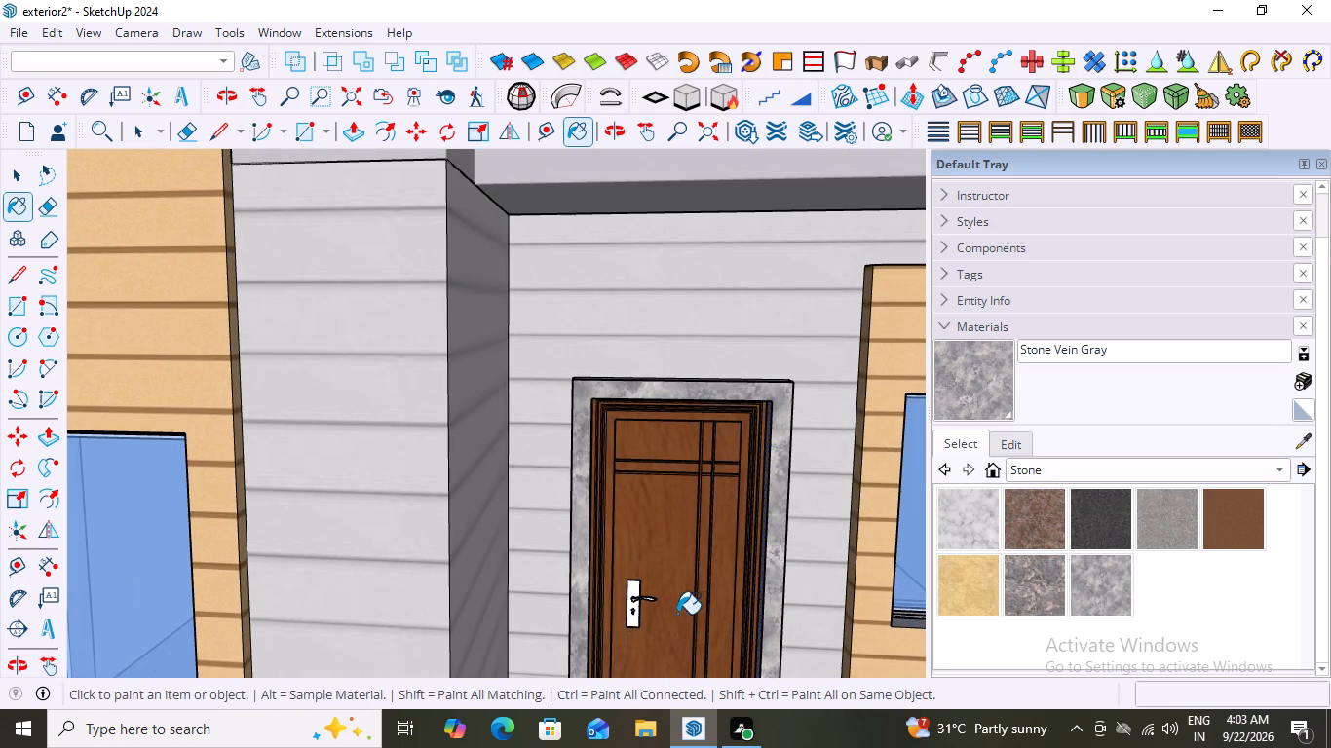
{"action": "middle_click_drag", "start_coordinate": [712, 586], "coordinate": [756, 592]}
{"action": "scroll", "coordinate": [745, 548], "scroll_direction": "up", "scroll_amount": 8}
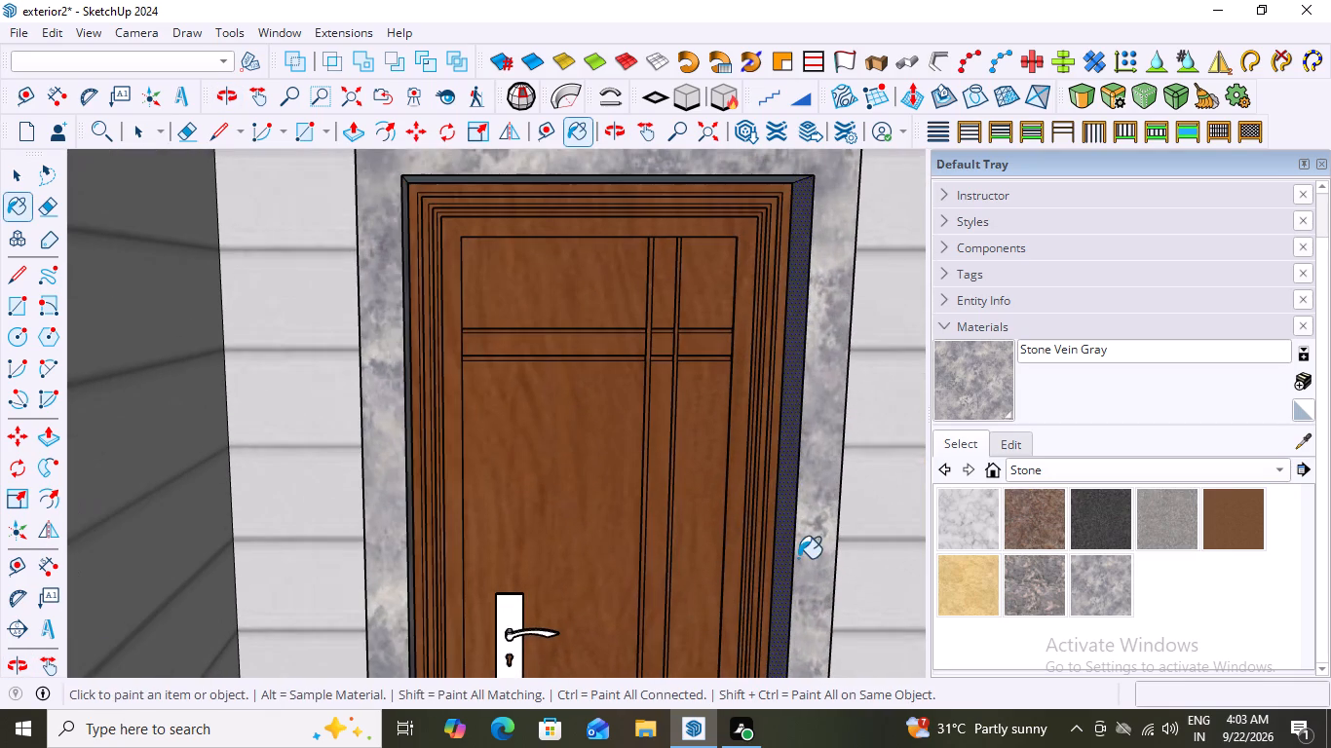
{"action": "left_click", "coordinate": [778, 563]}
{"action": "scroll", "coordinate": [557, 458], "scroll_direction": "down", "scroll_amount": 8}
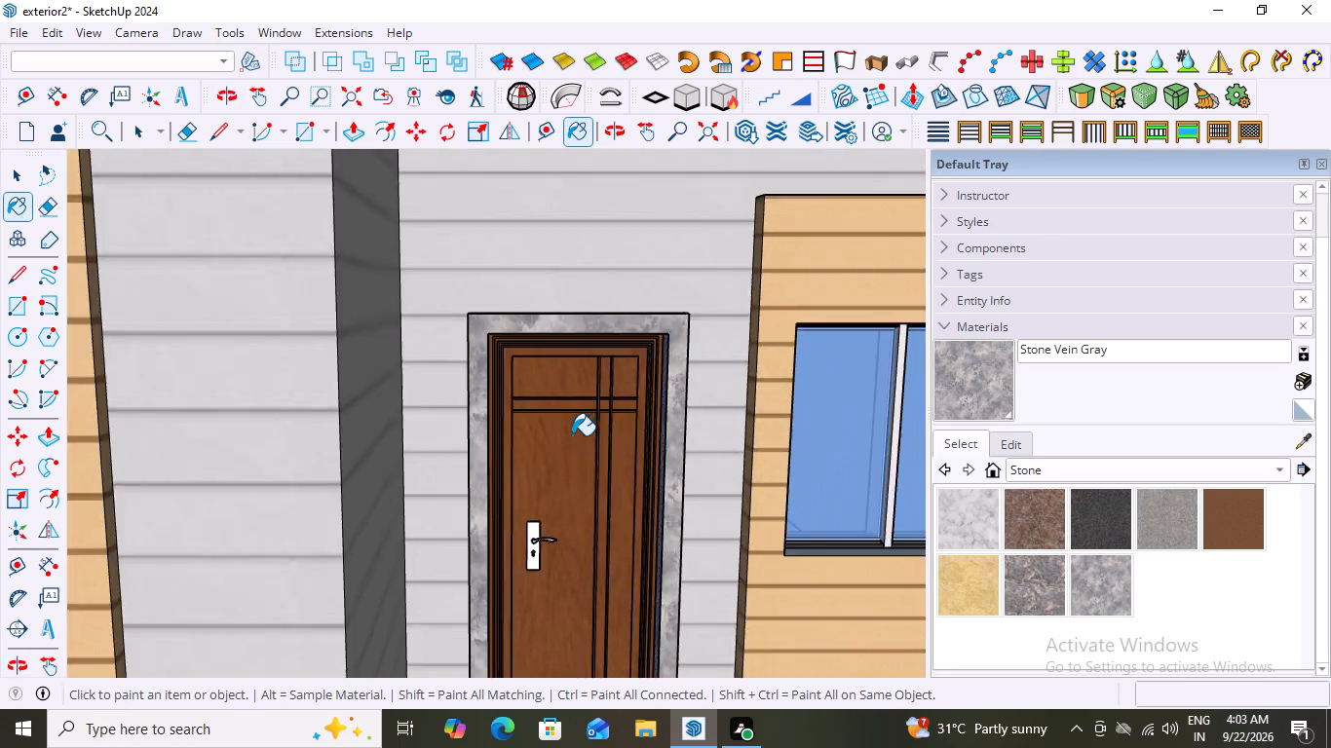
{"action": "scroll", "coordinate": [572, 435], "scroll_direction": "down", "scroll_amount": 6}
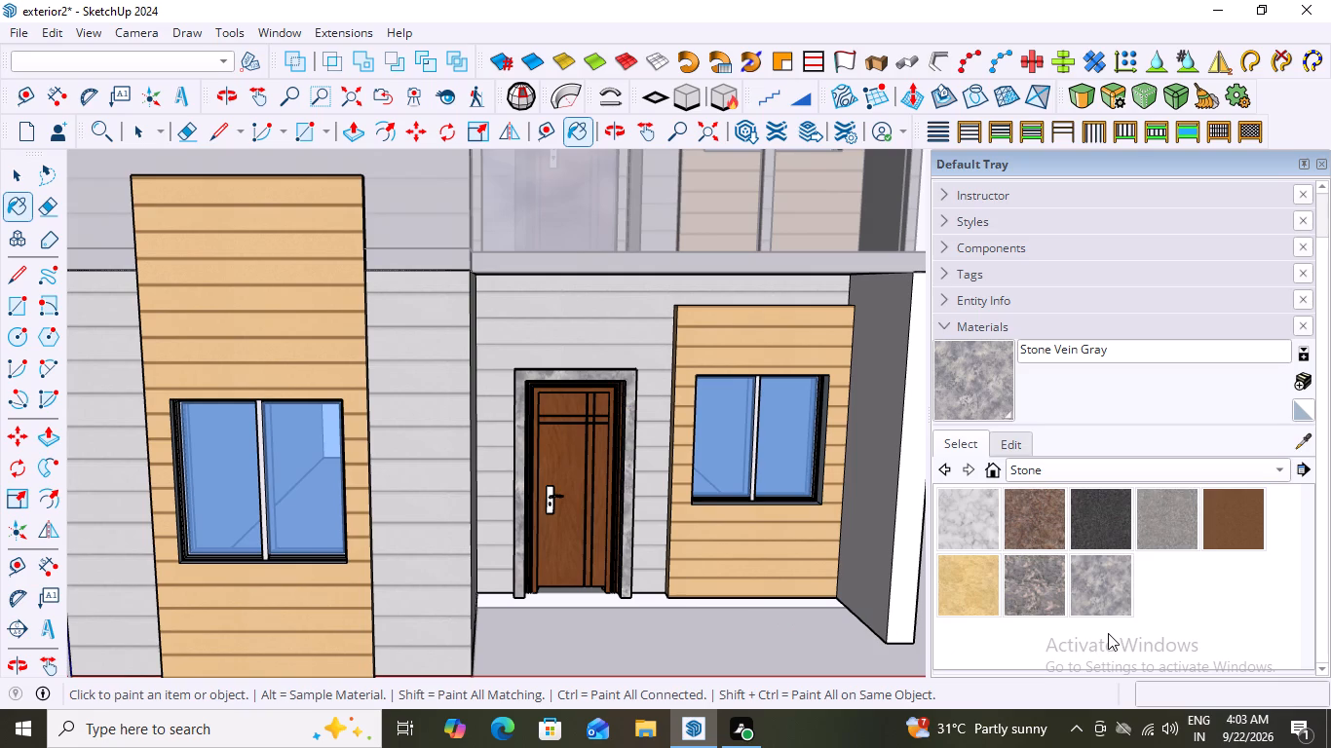
Paint the front face and the handle-side inner face of the ground-floor door surround with Granite Dark Gray.
{"action": "scroll", "coordinate": [1108, 633], "scroll_direction": "up", "scroll_amount": 1}
{"action": "left_click", "coordinate": [1118, 533]}
{"action": "scroll", "coordinate": [617, 444], "scroll_direction": "up", "scroll_amount": 6}
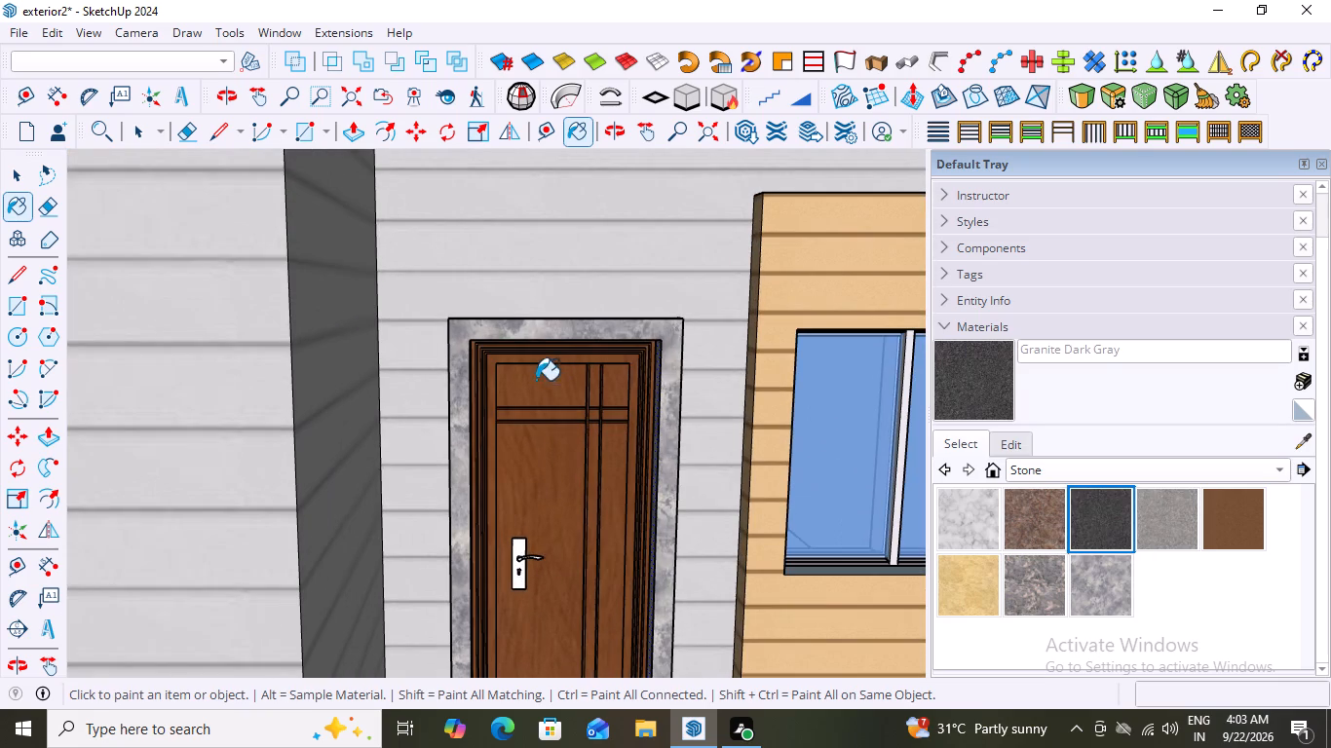
{"action": "left_click", "coordinate": [525, 335]}
{"action": "scroll", "coordinate": [427, 442], "scroll_direction": "up", "scroll_amount": 6}
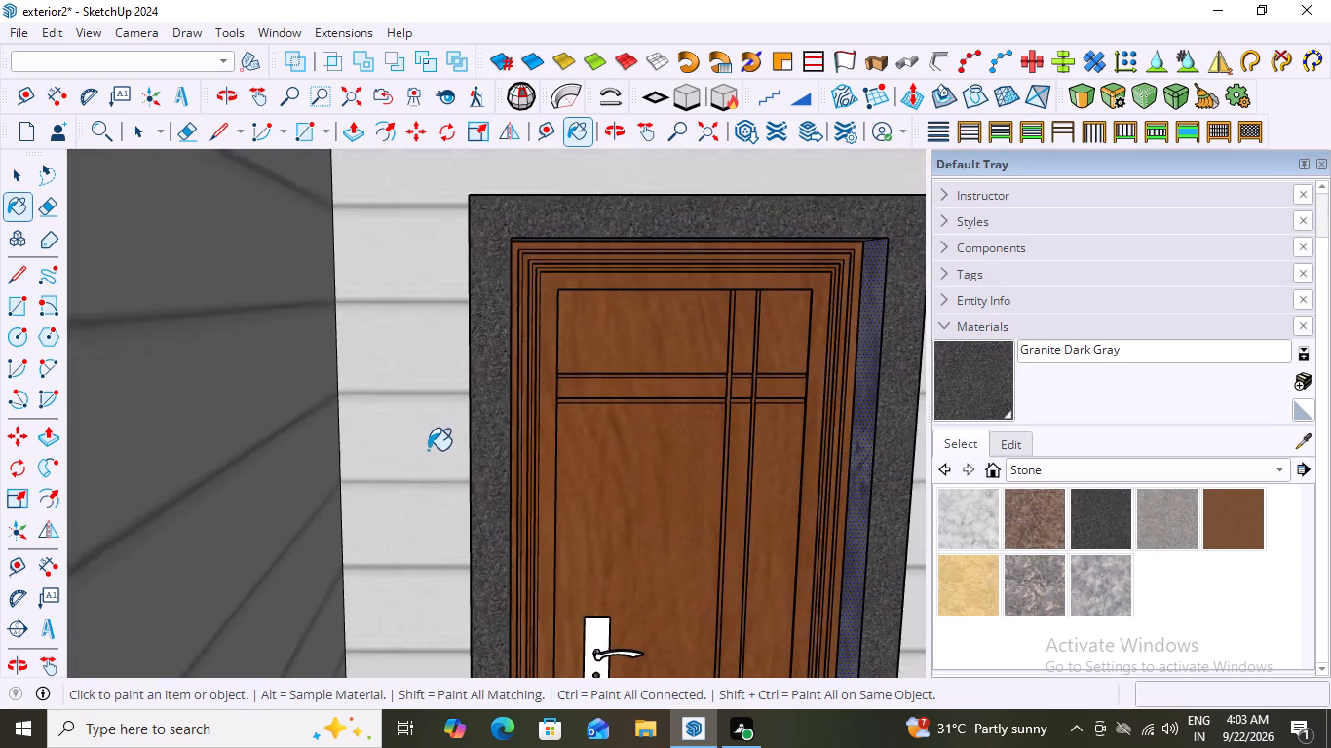
{"action": "middle_click_drag", "start_coordinate": [574, 458], "coordinate": [307, 467]}
{"action": "left_click", "coordinate": [494, 462]}
{"action": "middle_click_drag", "start_coordinate": [437, 522], "coordinate": [704, 595]}
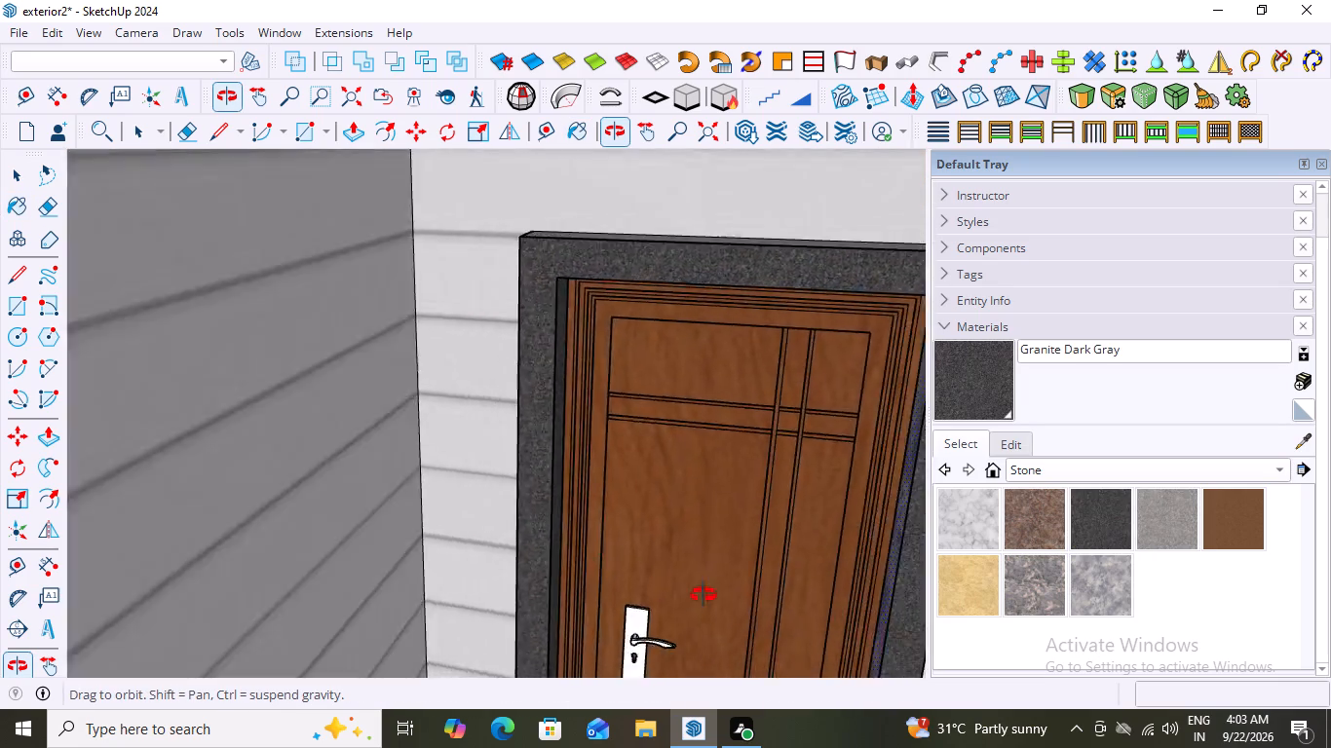
{"action": "middle_click_drag", "start_coordinate": [704, 595], "coordinate": [603, 556]}
Paint the inner side face opposite the door handle with Granite Dark Gray.
{"action": "scroll", "coordinate": [618, 548], "scroll_direction": "down", "scroll_amount": 8}
{"action": "middle_click_drag", "start_coordinate": [764, 593], "coordinate": [824, 580]}
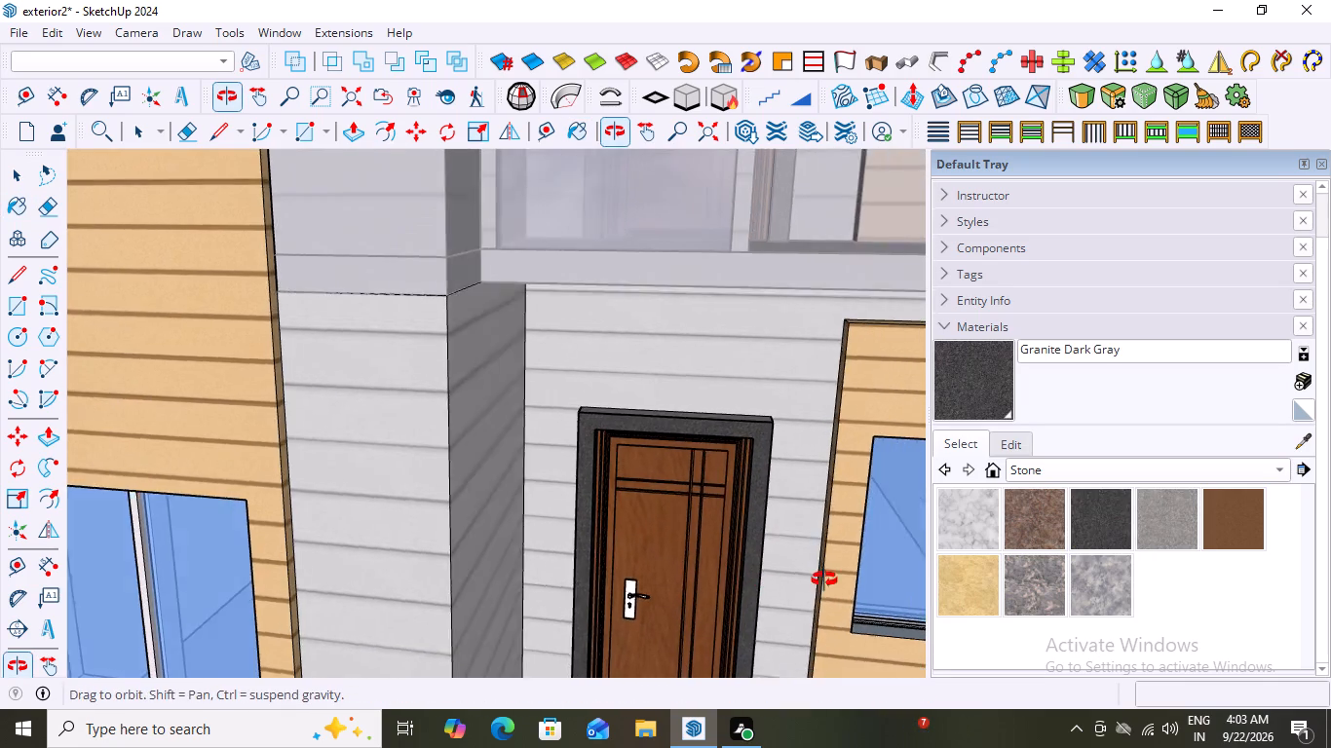
{"action": "middle_click_drag", "start_coordinate": [824, 580], "coordinate": [859, 566]}
{"action": "middle_click_drag", "start_coordinate": [682, 579], "coordinate": [732, 574]}
{"action": "scroll", "coordinate": [654, 547], "scroll_direction": "up", "scroll_amount": 7}
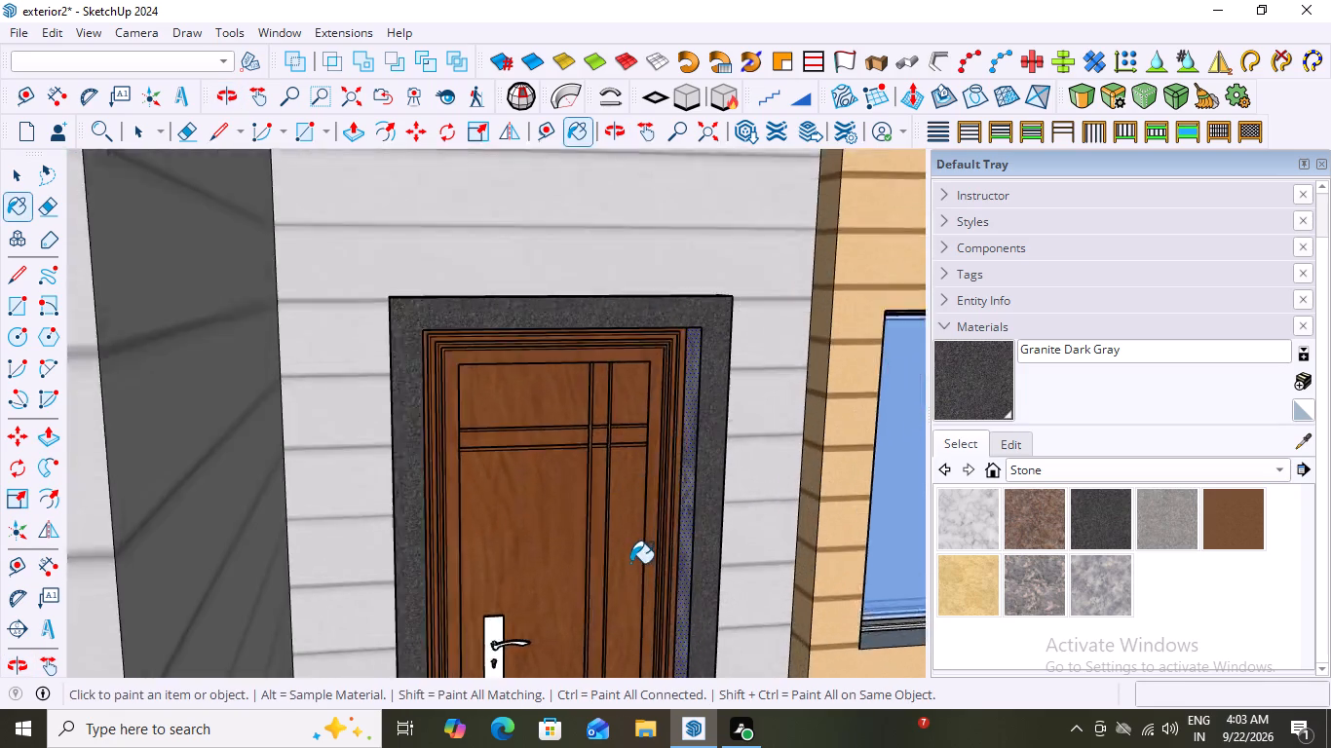
{"action": "scroll", "coordinate": [630, 563], "scroll_direction": "up", "scroll_amount": 3}
{"action": "left_click", "coordinate": [698, 535]}
{"action": "left_click", "coordinate": [710, 538]}
Paint the top face and the outer side face of the ground-floor door surround with Granite Dark Gray, and close the group.
{"action": "scroll", "coordinate": [710, 543], "scroll_direction": "down", "scroll_amount": 2}
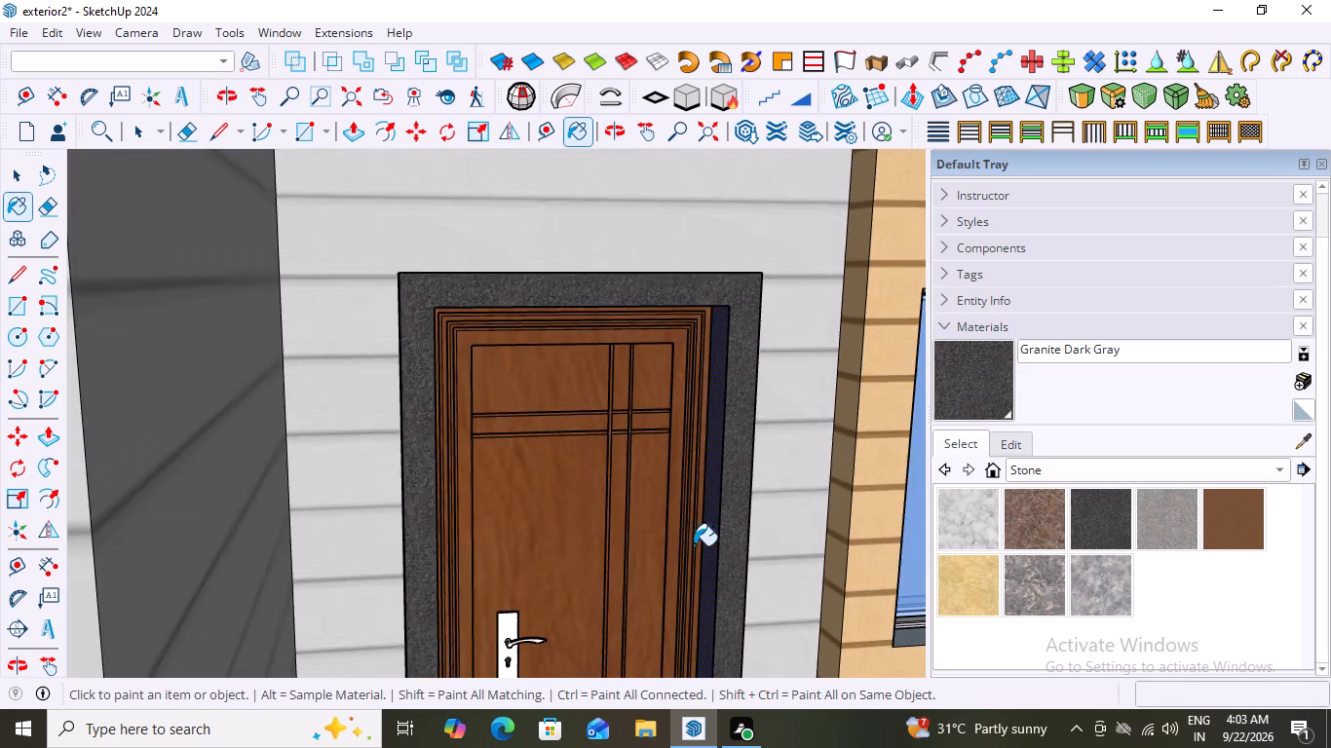
{"action": "scroll", "coordinate": [694, 545], "scroll_direction": "down", "scroll_amount": 4}
{"action": "middle_click_drag", "start_coordinate": [755, 536], "coordinate": [434, 505]}
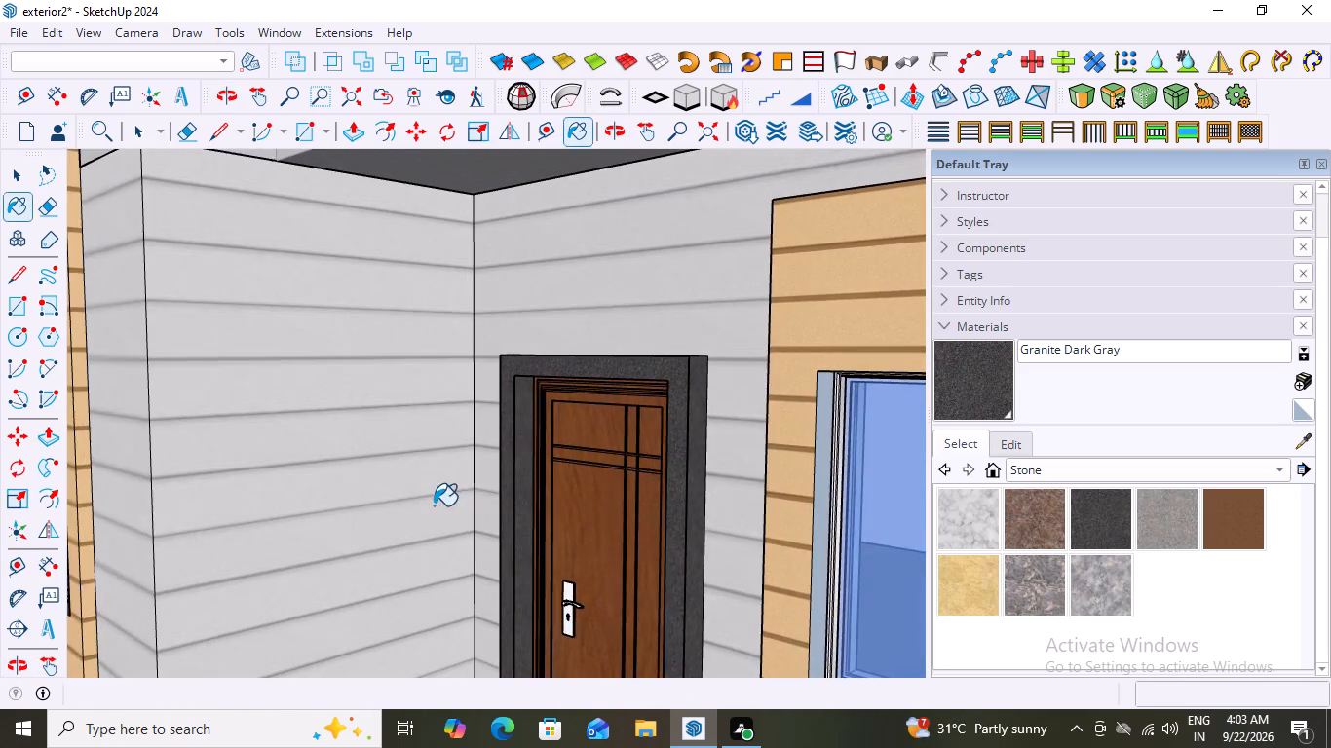
{"action": "middle_click_drag", "start_coordinate": [434, 505], "coordinate": [587, 704]}
{"action": "scroll", "coordinate": [651, 438], "scroll_direction": "up", "scroll_amount": 2}
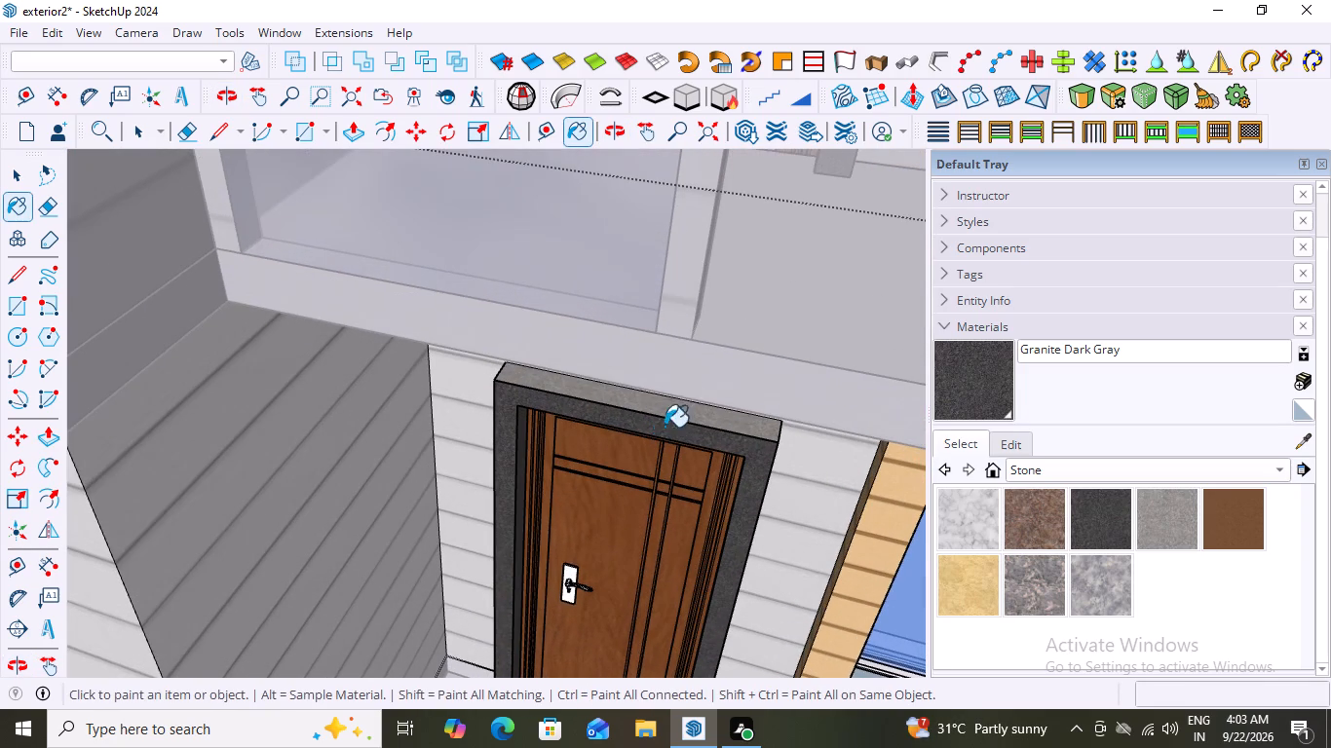
{"action": "left_click", "coordinate": [673, 413]}
{"action": "middle_click_drag", "start_coordinate": [657, 461], "coordinate": [736, 343]}
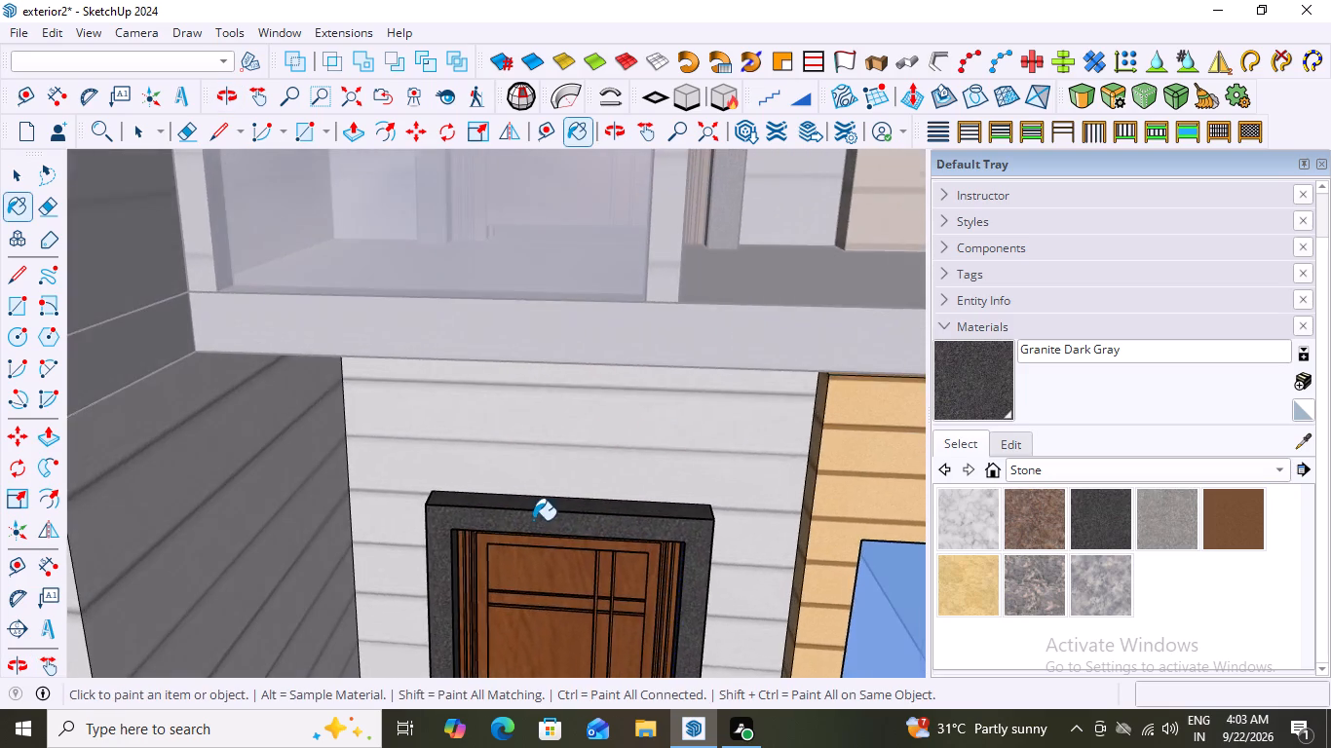
{"action": "scroll", "coordinate": [533, 520], "scroll_direction": "down", "scroll_amount": 6}
{"action": "middle_click_drag", "start_coordinate": [474, 598], "coordinate": [589, 568]}
{"action": "scroll", "coordinate": [477, 596], "scroll_direction": "up", "scroll_amount": 6}
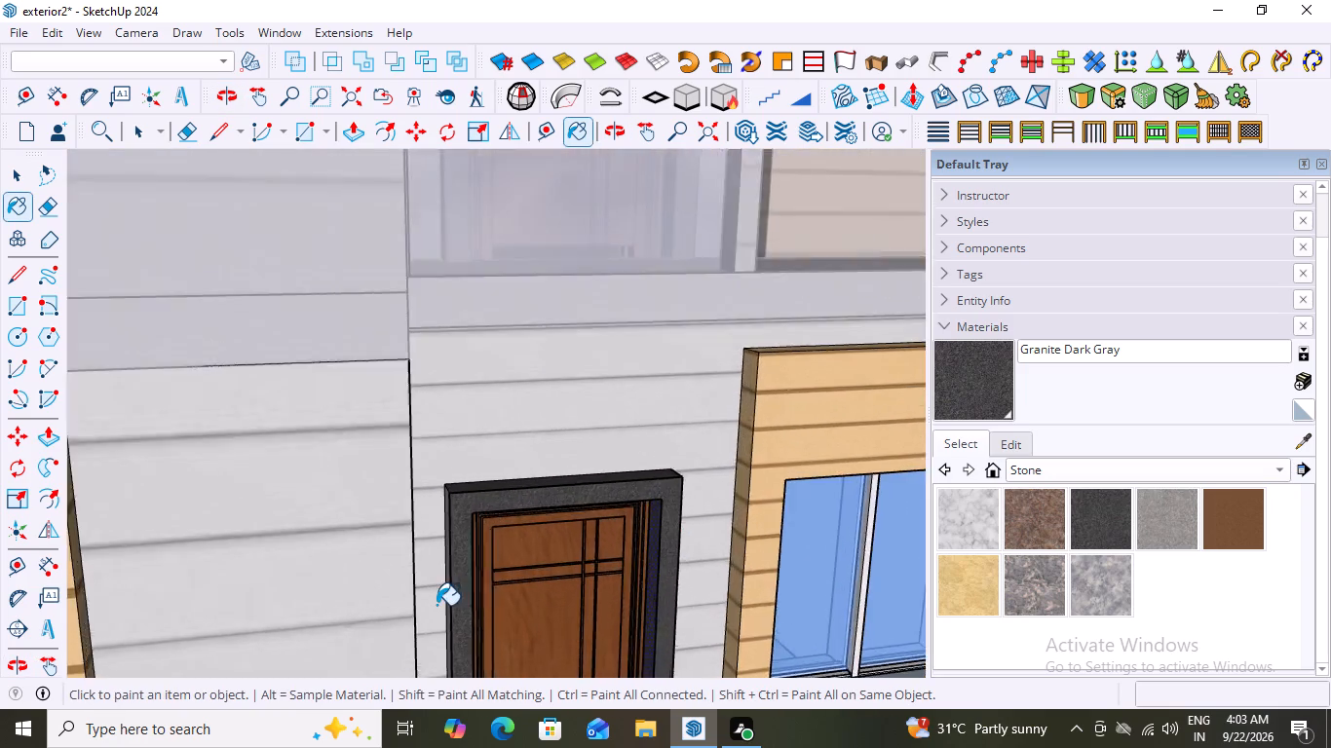
{"action": "scroll", "coordinate": [437, 605], "scroll_direction": "up", "scroll_amount": 13}
{"action": "left_click", "coordinate": [509, 580]}
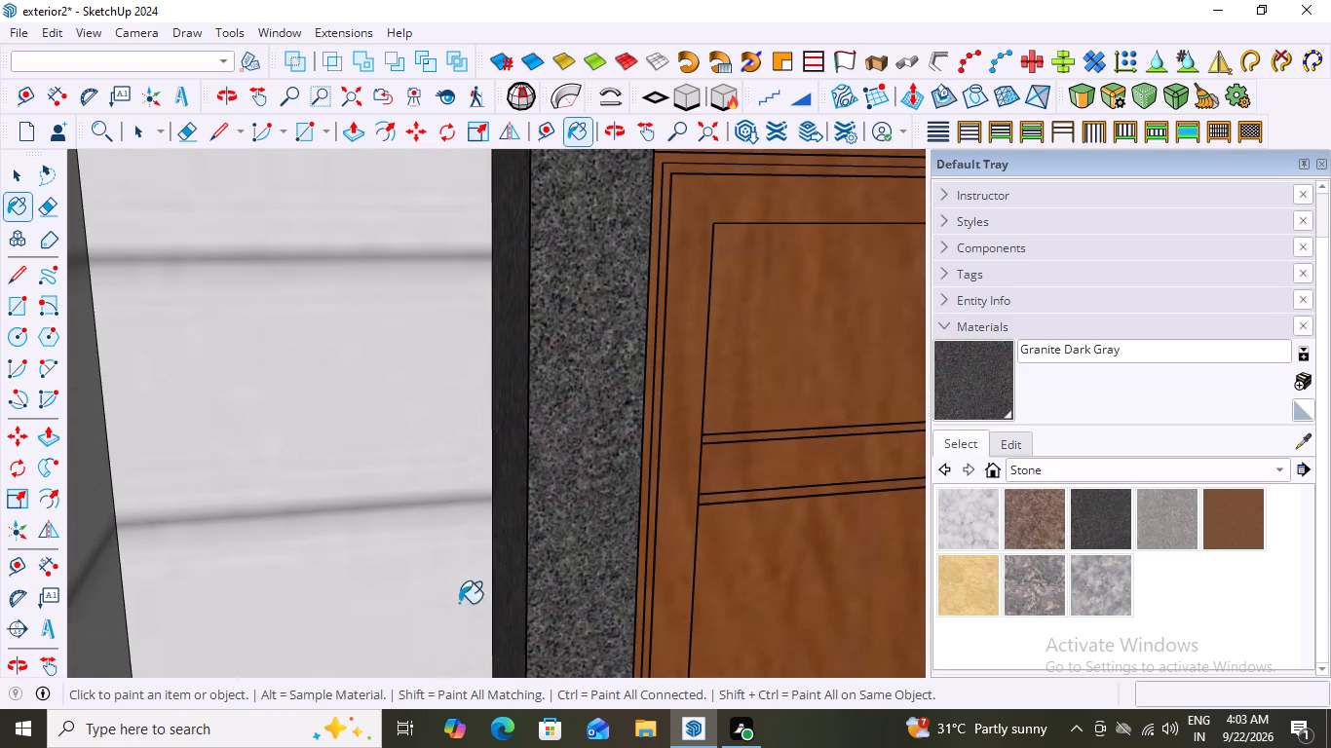
{"action": "scroll", "coordinate": [459, 603], "scroll_direction": "down", "scroll_amount": 20}
{"action": "scroll", "coordinate": [459, 603], "scroll_direction": "down", "scroll_amount": 11}
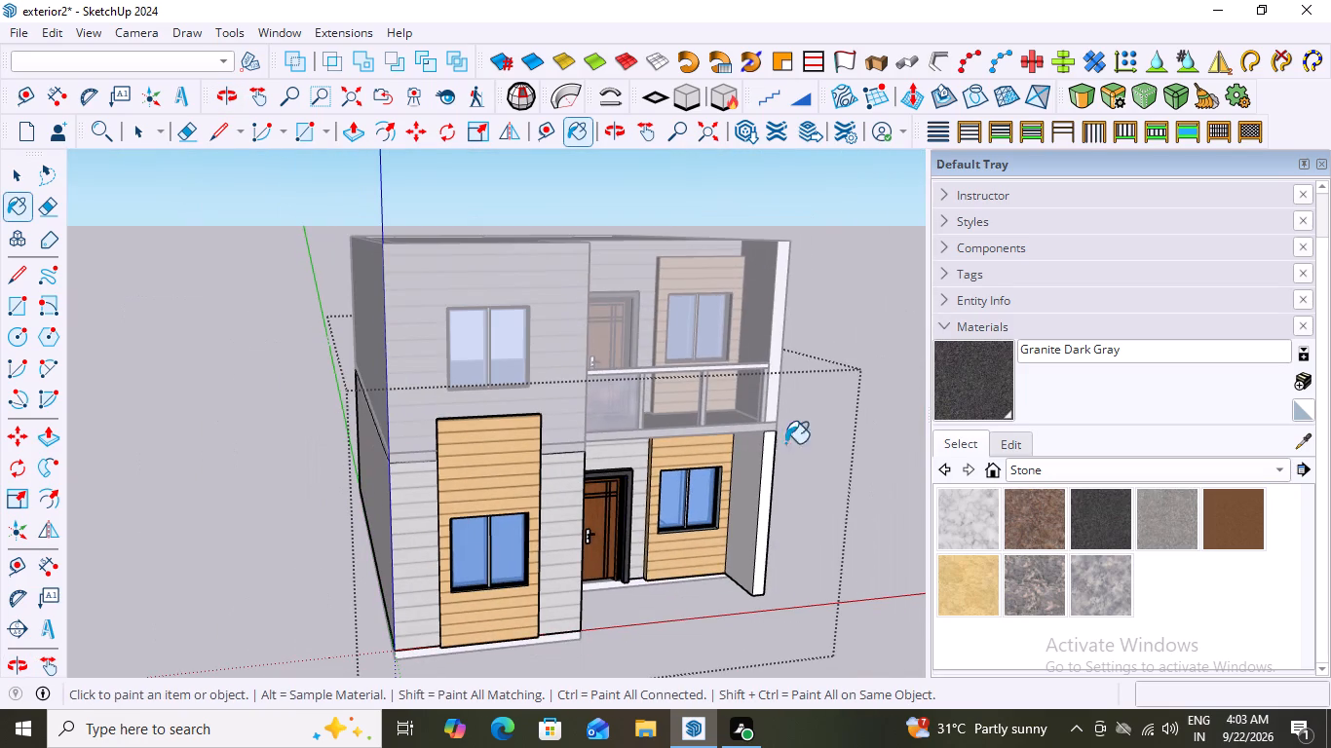
{"action": "key", "text": "space"}
{"action": "left_click_drag", "start_coordinate": [876, 310], "coordinate": [871, 320]}
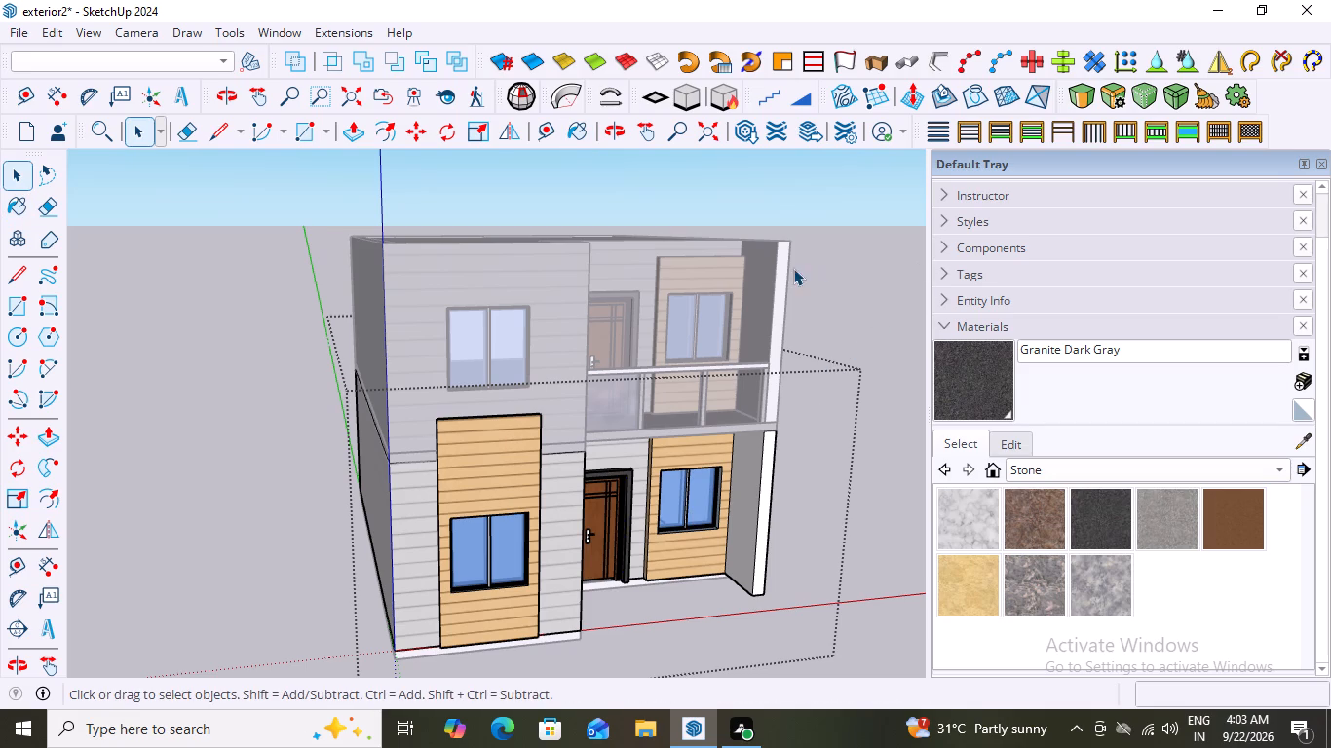
{"action": "left_click", "coordinate": [793, 268]}
Examine the painted house exterior from several angles, including both doors, the balcony and the base slab beneath the side wall.
{"action": "middle_click_drag", "start_coordinate": [808, 332], "coordinate": [714, 327]}
{"action": "scroll", "coordinate": [589, 507], "scroll_direction": "up", "scroll_amount": 2}
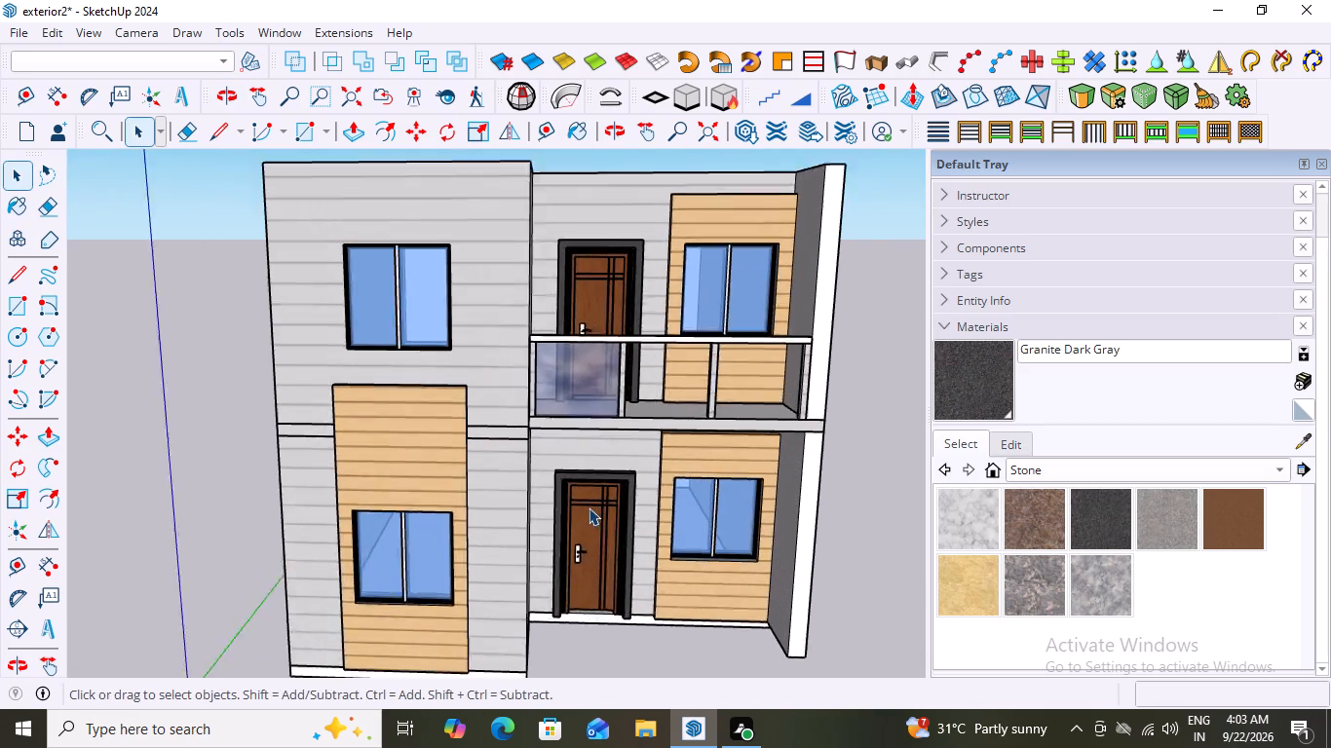
{"action": "scroll", "coordinate": [589, 507], "scroll_direction": "up", "scroll_amount": 3}
{"action": "scroll", "coordinate": [597, 516], "scroll_direction": "down", "scroll_amount": 6}
{"action": "middle_click_drag", "start_coordinate": [825, 587], "coordinate": [839, 580]}
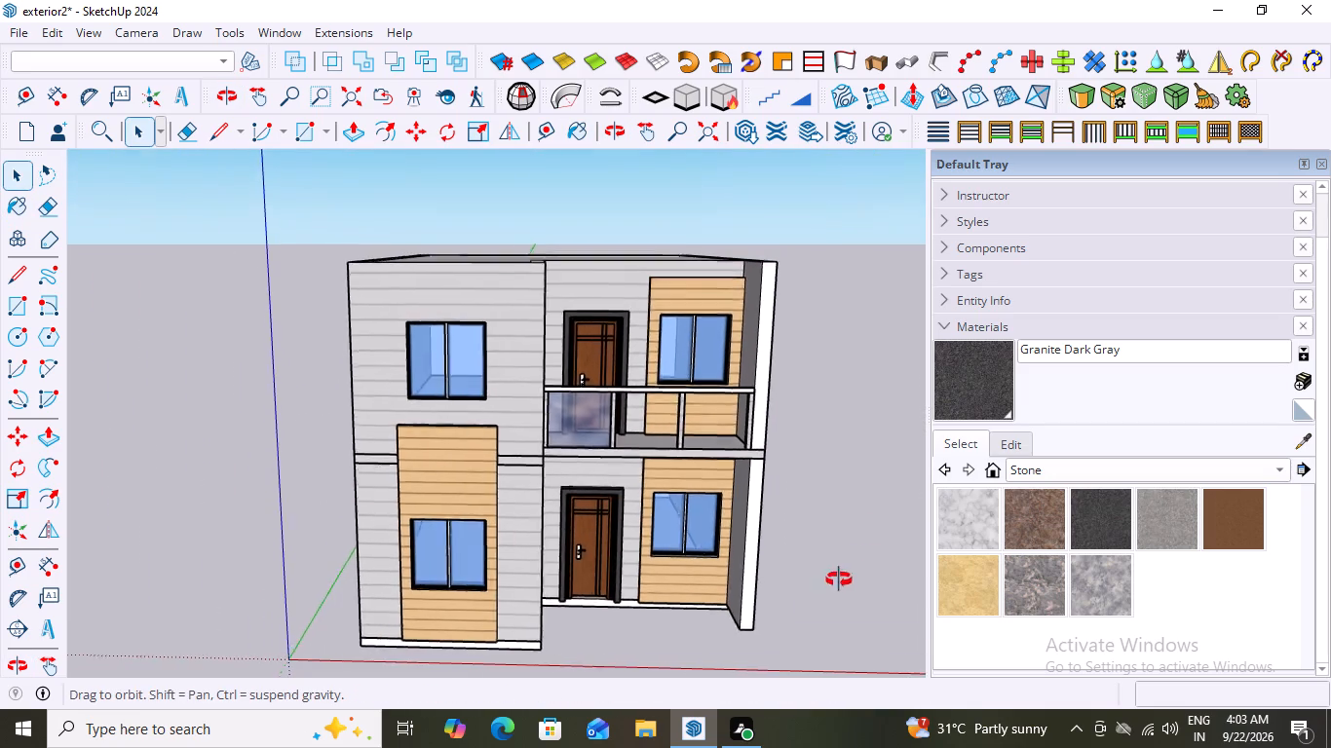
{"action": "middle_click_drag", "start_coordinate": [839, 580], "coordinate": [763, 581]}
{"action": "scroll", "coordinate": [557, 542], "scroll_direction": "up", "scroll_amount": 5}
{"action": "middle_click_drag", "start_coordinate": [658, 485], "coordinate": [575, 498]}
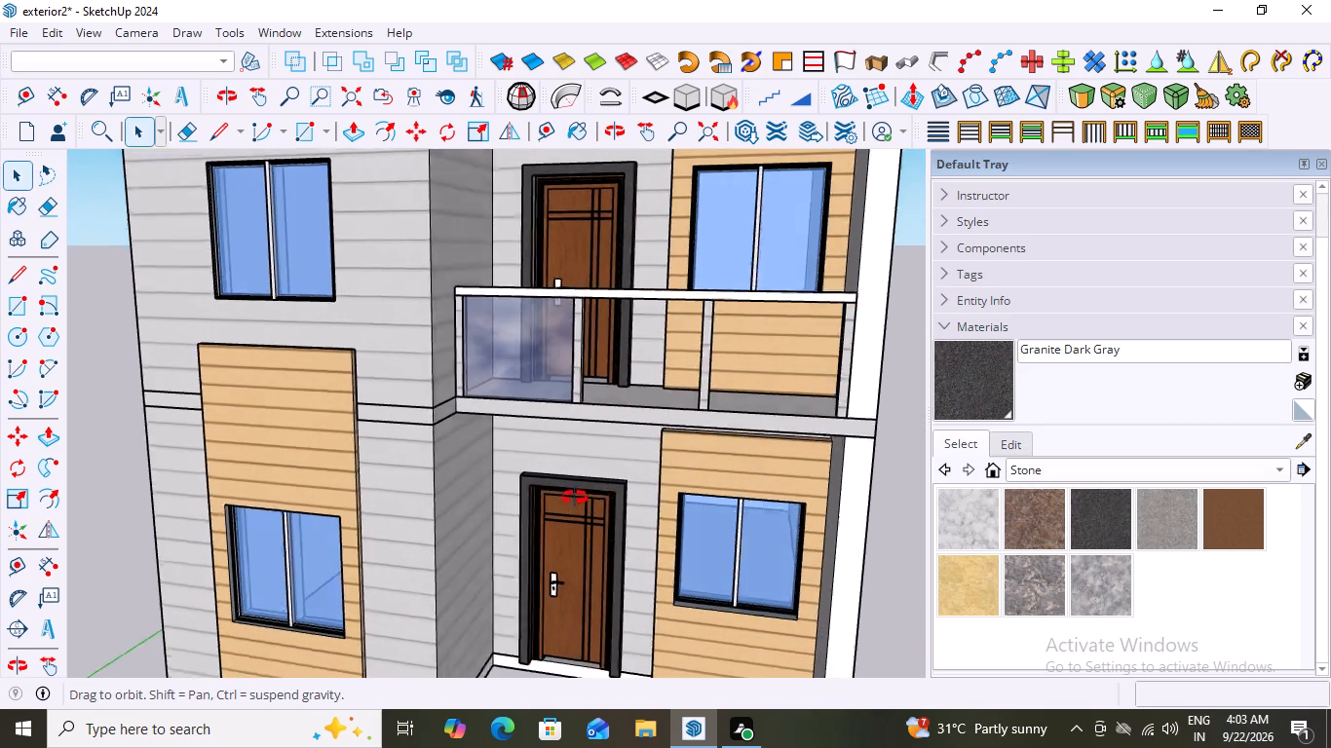
{"action": "middle_click_drag", "start_coordinate": [575, 498], "coordinate": [572, 560]}
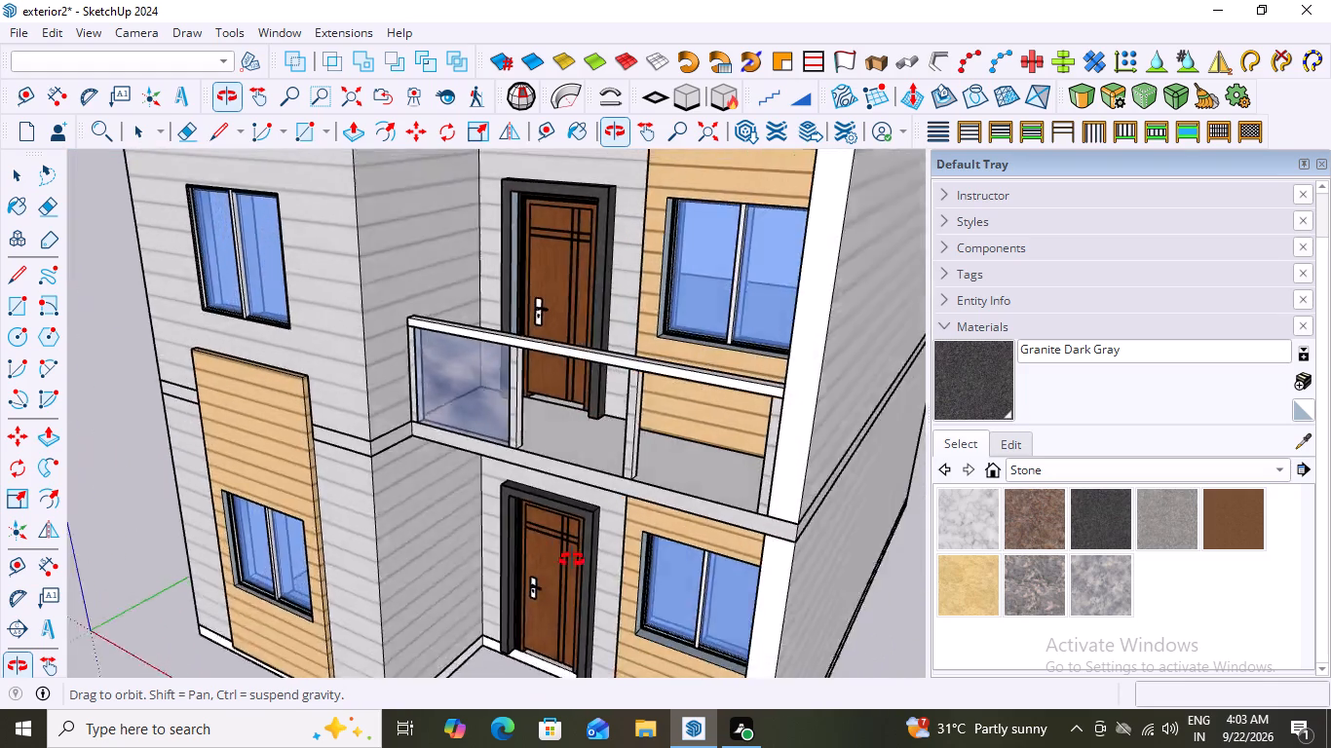
{"action": "middle_click_drag", "start_coordinate": [572, 560], "coordinate": [741, 617]}
{"action": "middle_click_drag", "start_coordinate": [641, 291], "coordinate": [559, 441]}
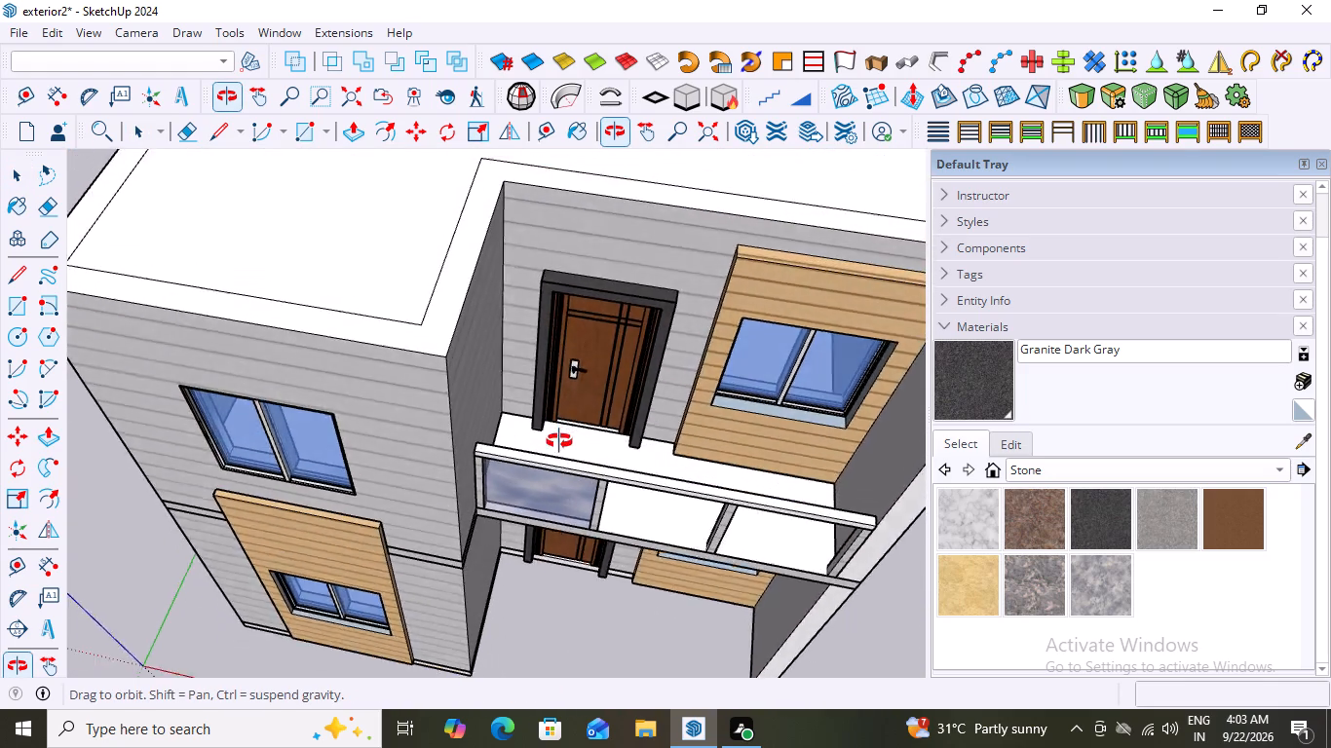
{"action": "middle_click_drag", "start_coordinate": [559, 441], "coordinate": [616, 235]}
{"action": "scroll", "coordinate": [501, 411], "scroll_direction": "down", "scroll_amount": 7}
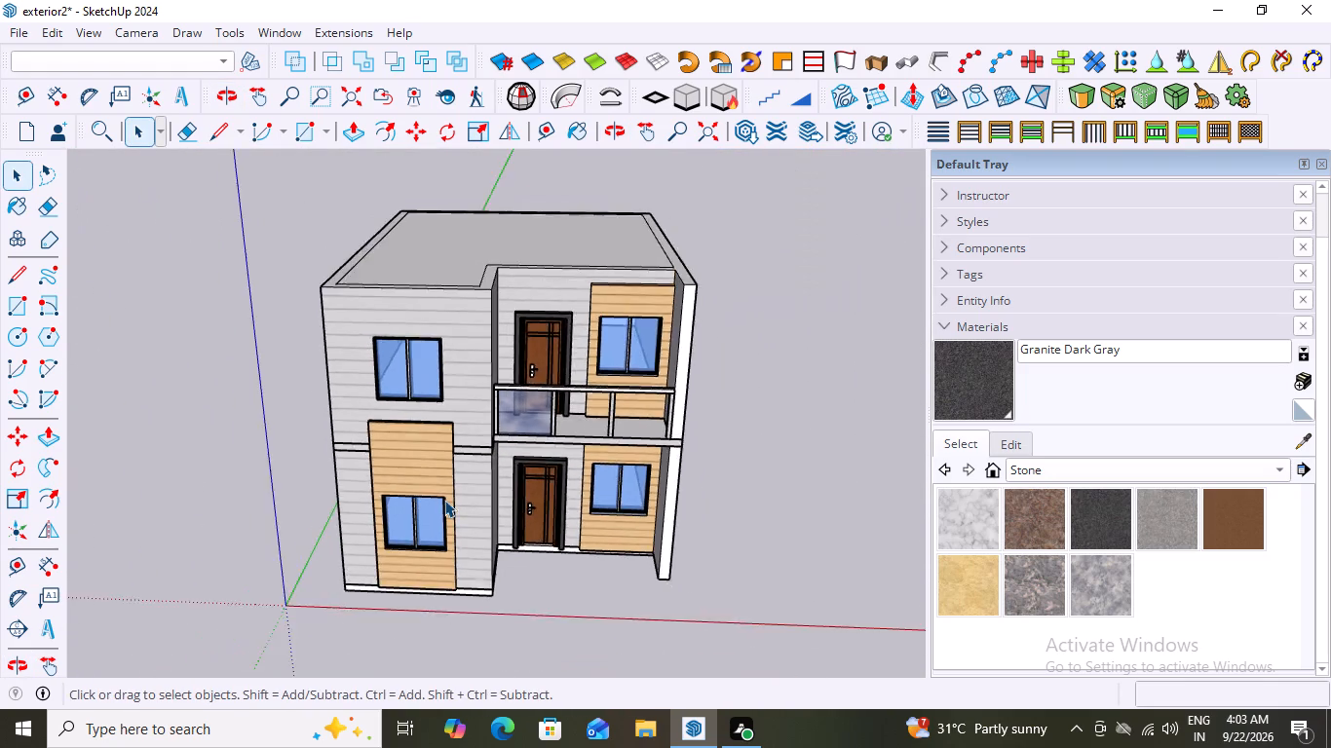
{"action": "scroll", "coordinate": [444, 500], "scroll_direction": "down", "scroll_amount": 4}
{"action": "middle_click_drag", "start_coordinate": [570, 510], "coordinate": [305, 430]}
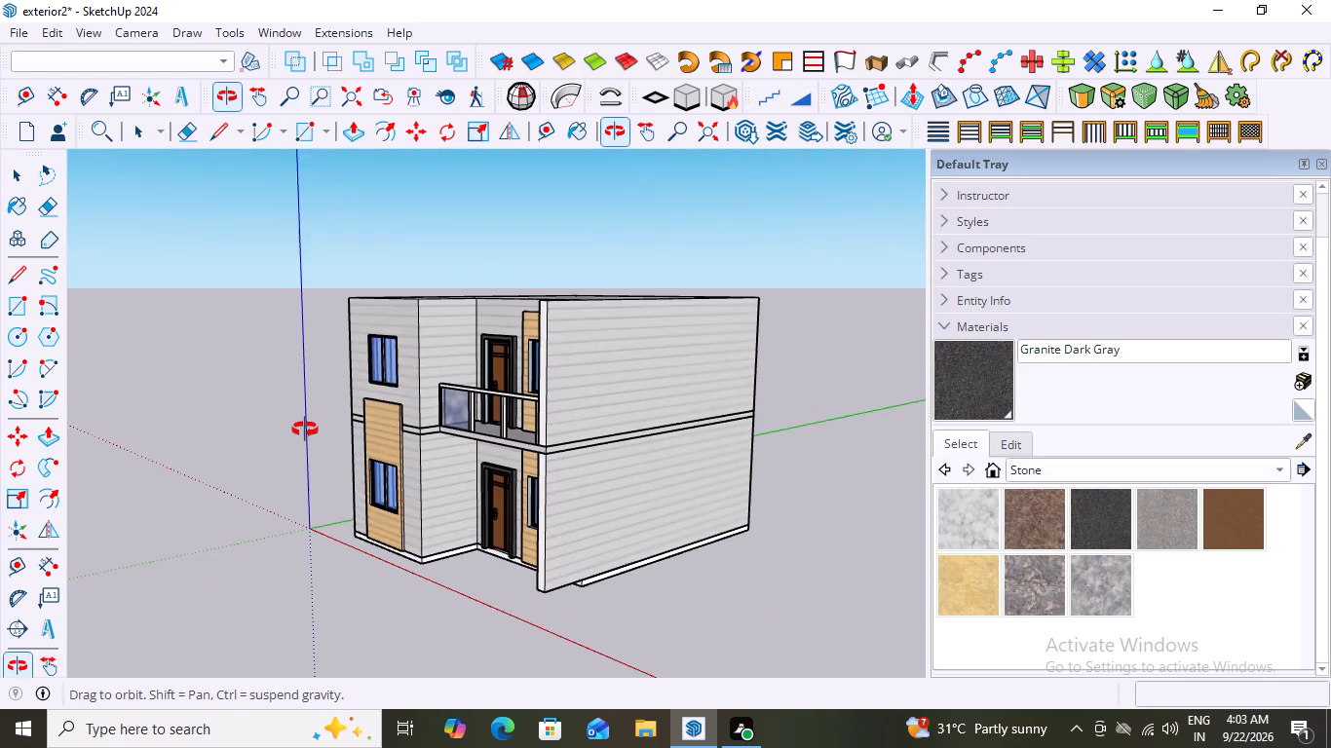
{"action": "middle_click_drag", "start_coordinate": [305, 430], "coordinate": [455, 393]}
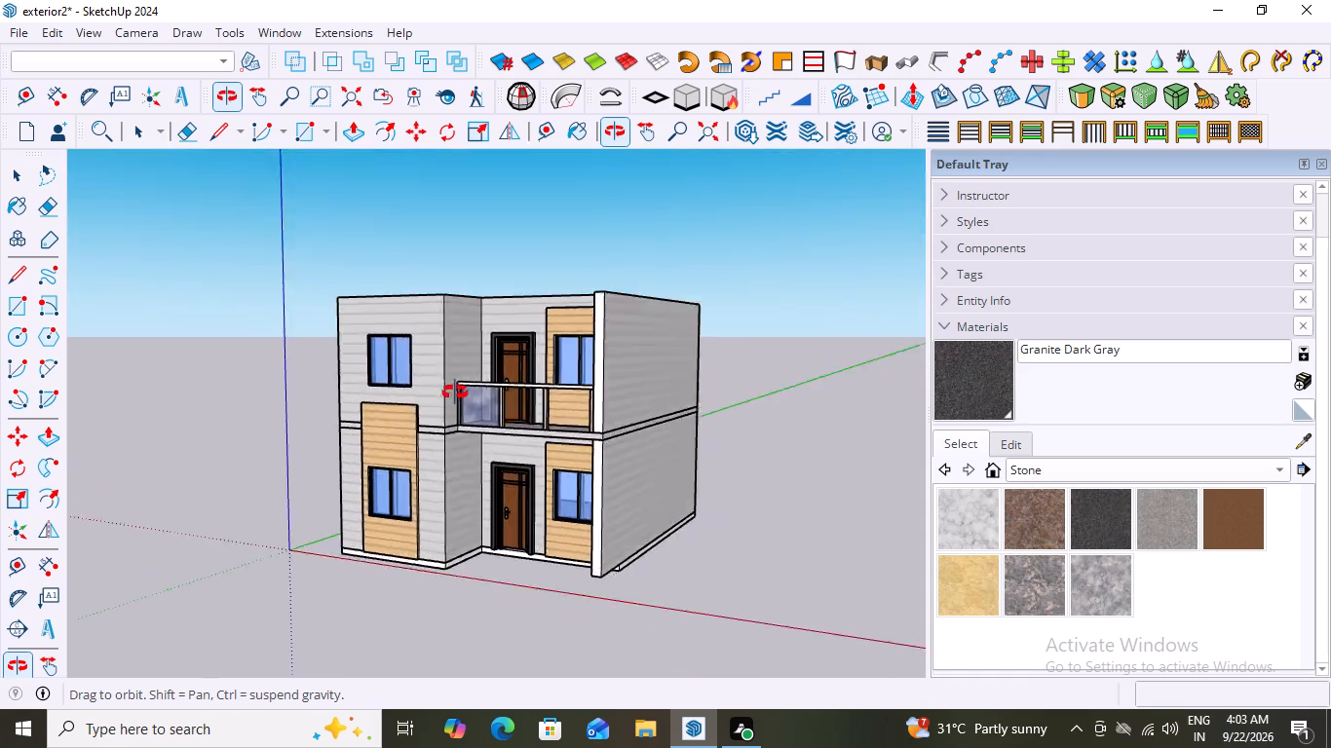
{"action": "middle_click_drag", "start_coordinate": [455, 393], "coordinate": [649, 373]}
{"action": "scroll", "coordinate": [649, 438], "scroll_direction": "up", "scroll_amount": 1}
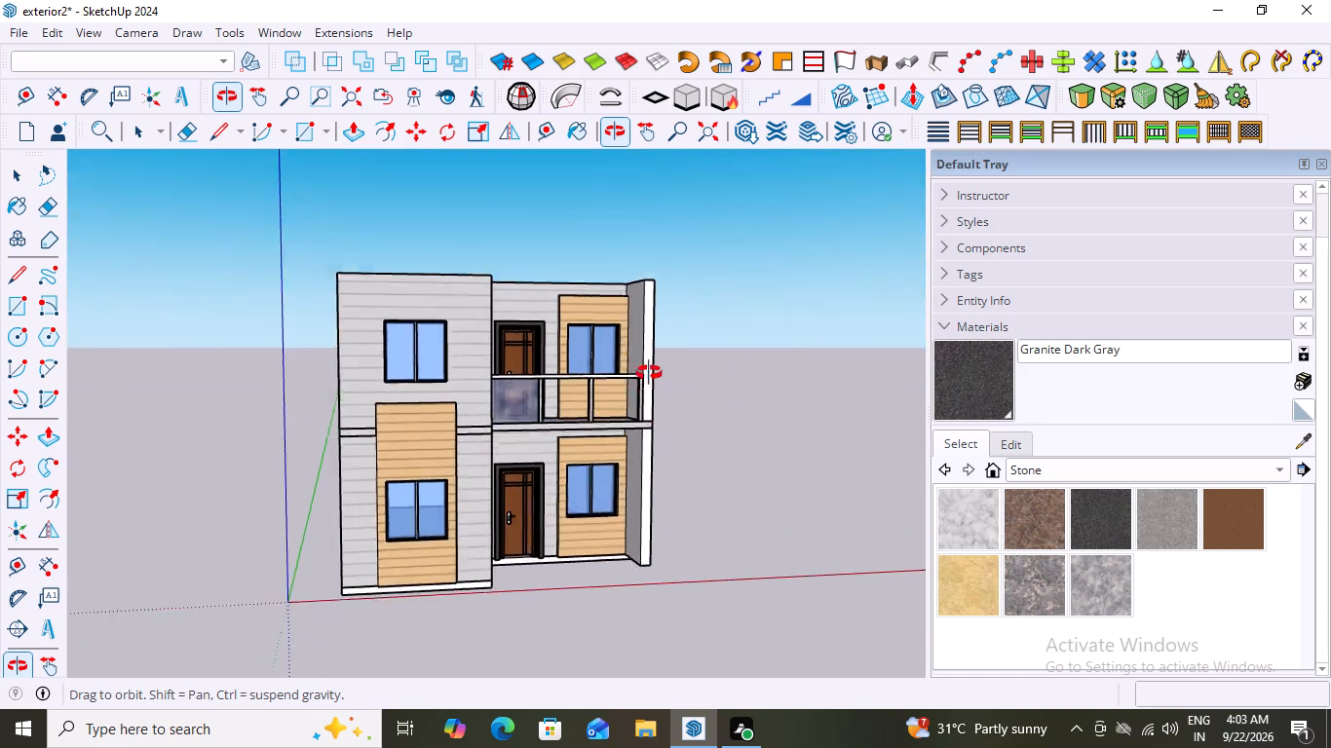
{"action": "middle_click_drag", "start_coordinate": [649, 373], "coordinate": [653, 350]}
{"action": "middle_click_drag", "start_coordinate": [707, 516], "coordinate": [344, 637]}
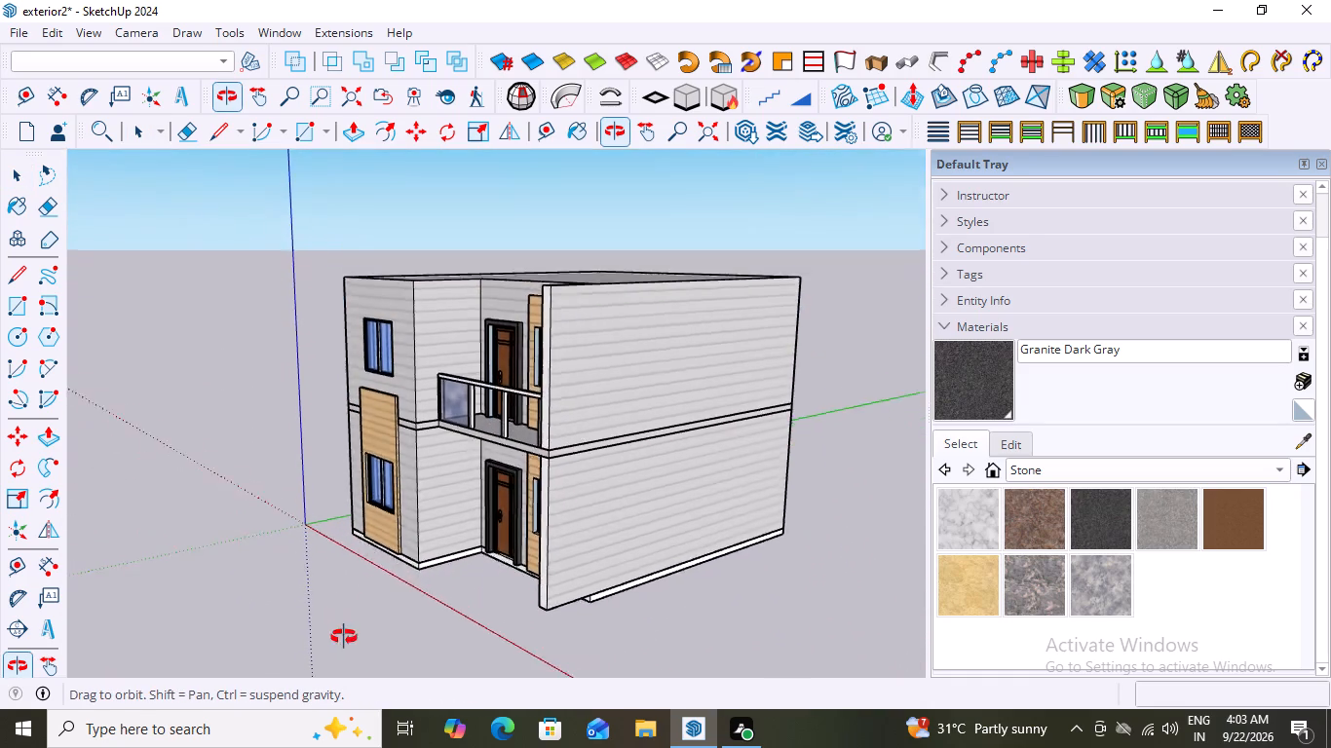
{"action": "middle_click_drag", "start_coordinate": [344, 637], "coordinate": [355, 650]}
{"action": "scroll", "coordinate": [612, 586], "scroll_direction": "up", "scroll_amount": 20}
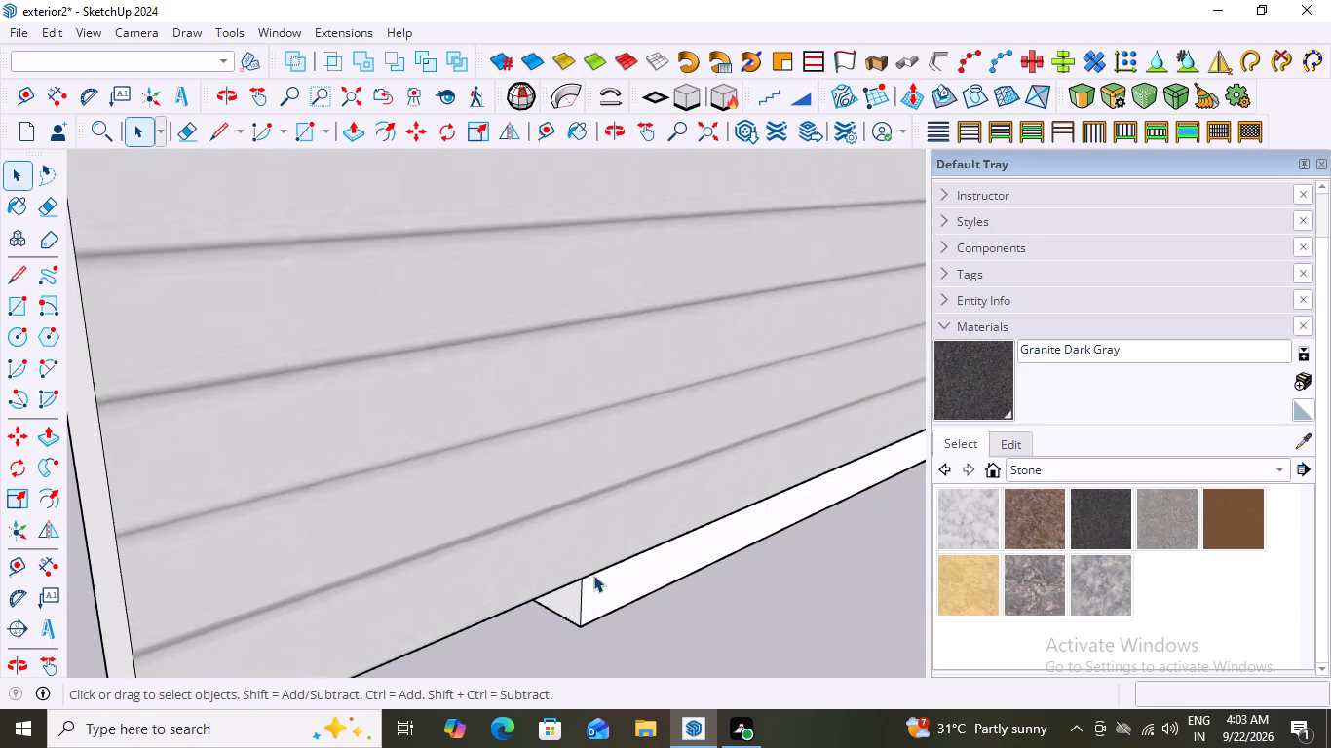
{"action": "scroll", "coordinate": [576, 595], "scroll_direction": "up", "scroll_amount": 4}
{"action": "scroll", "coordinate": [578, 580], "scroll_direction": "down", "scroll_amount": 17}
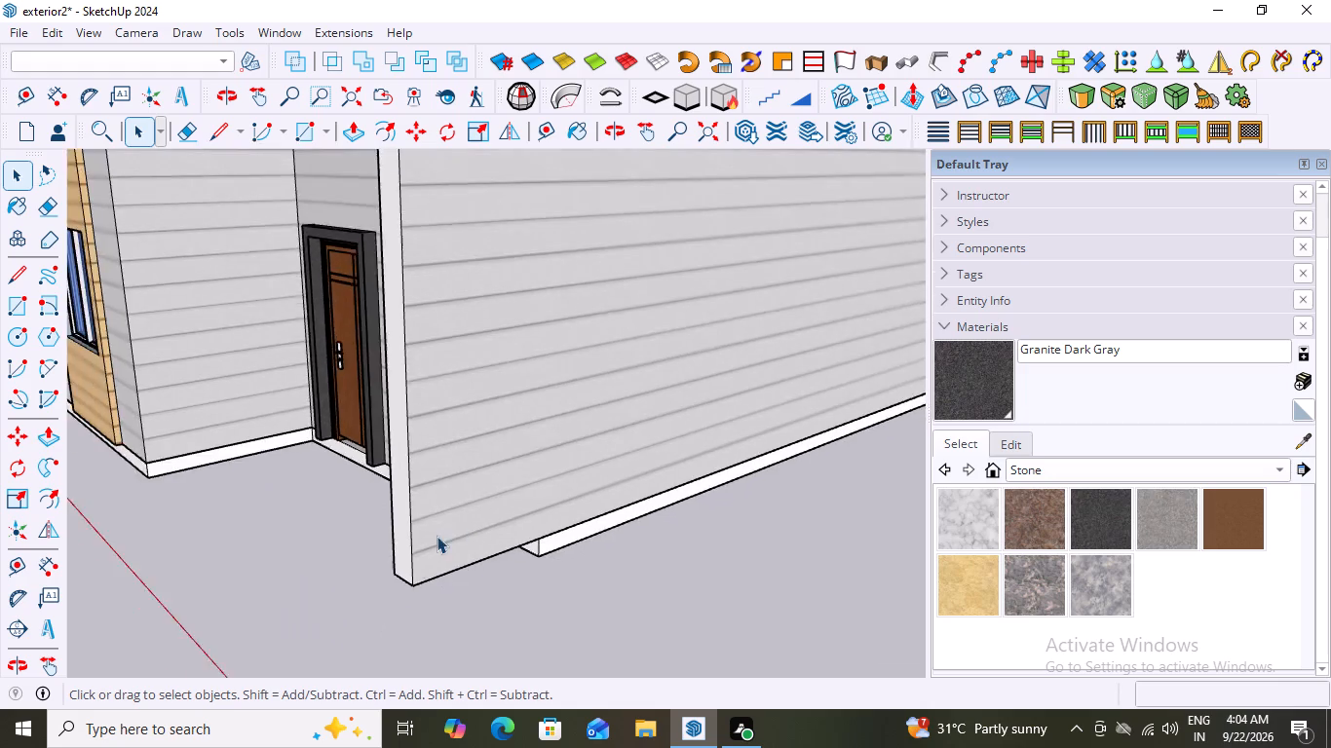
{"action": "scroll", "coordinate": [437, 536], "scroll_direction": "down", "scroll_amount": 12}
{"action": "scroll", "coordinate": [319, 575], "scroll_direction": "down", "scroll_amount": 3}
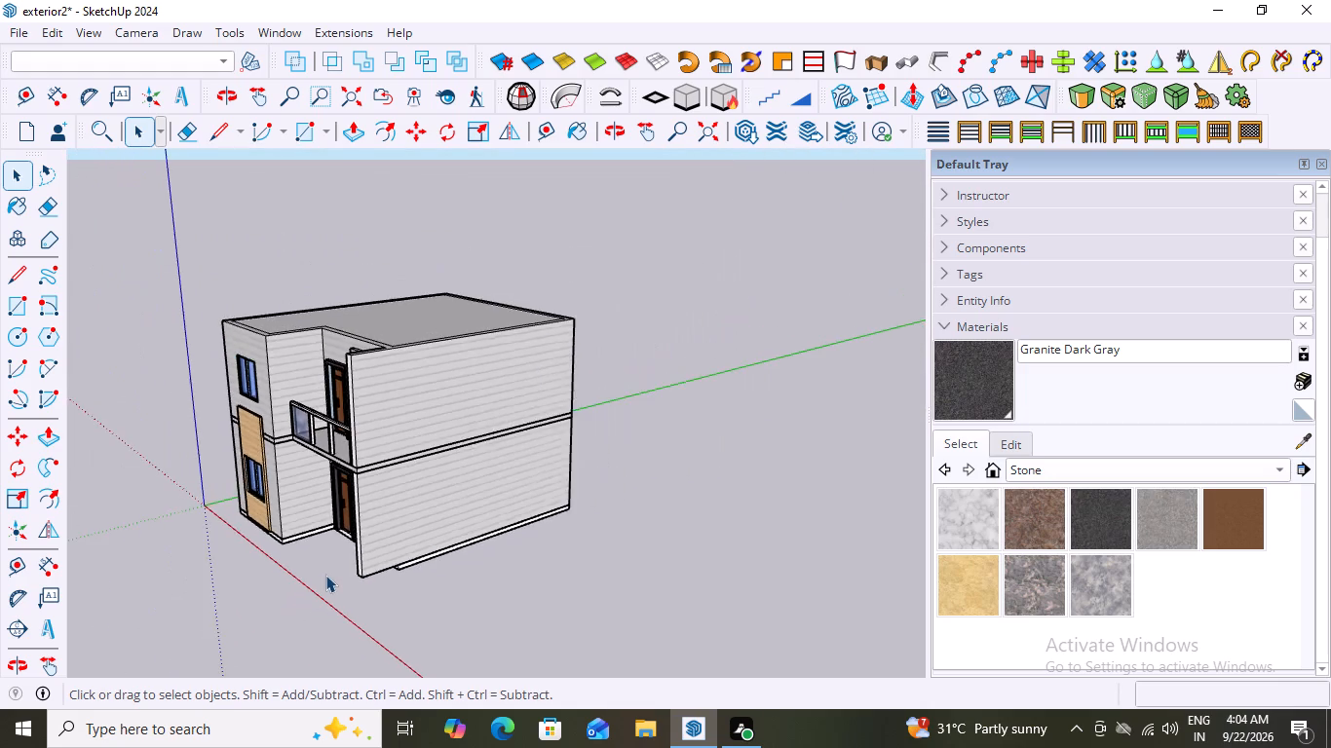
{"action": "scroll", "coordinate": [325, 575], "scroll_direction": "down", "scroll_amount": 6}
{"action": "middle_click_drag", "start_coordinate": [313, 568], "coordinate": [571, 605]}
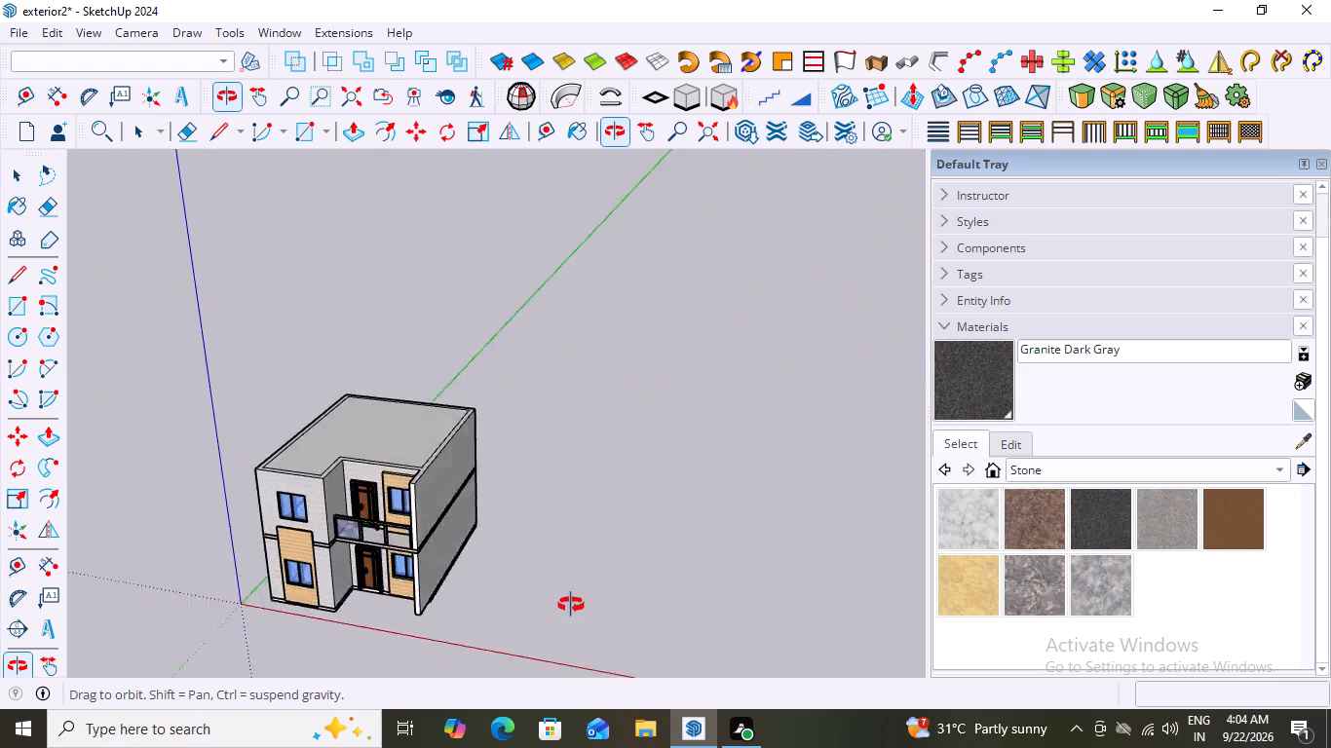
{"action": "middle_click_drag", "start_coordinate": [571, 605], "coordinate": [614, 549]}
Open the ground-floor group and Push/Pull the slab's front face below the door outward about 5' 9", flush with the projecting front wall.
{"action": "scroll", "coordinate": [446, 607], "scroll_direction": "up", "scroll_amount": 11}
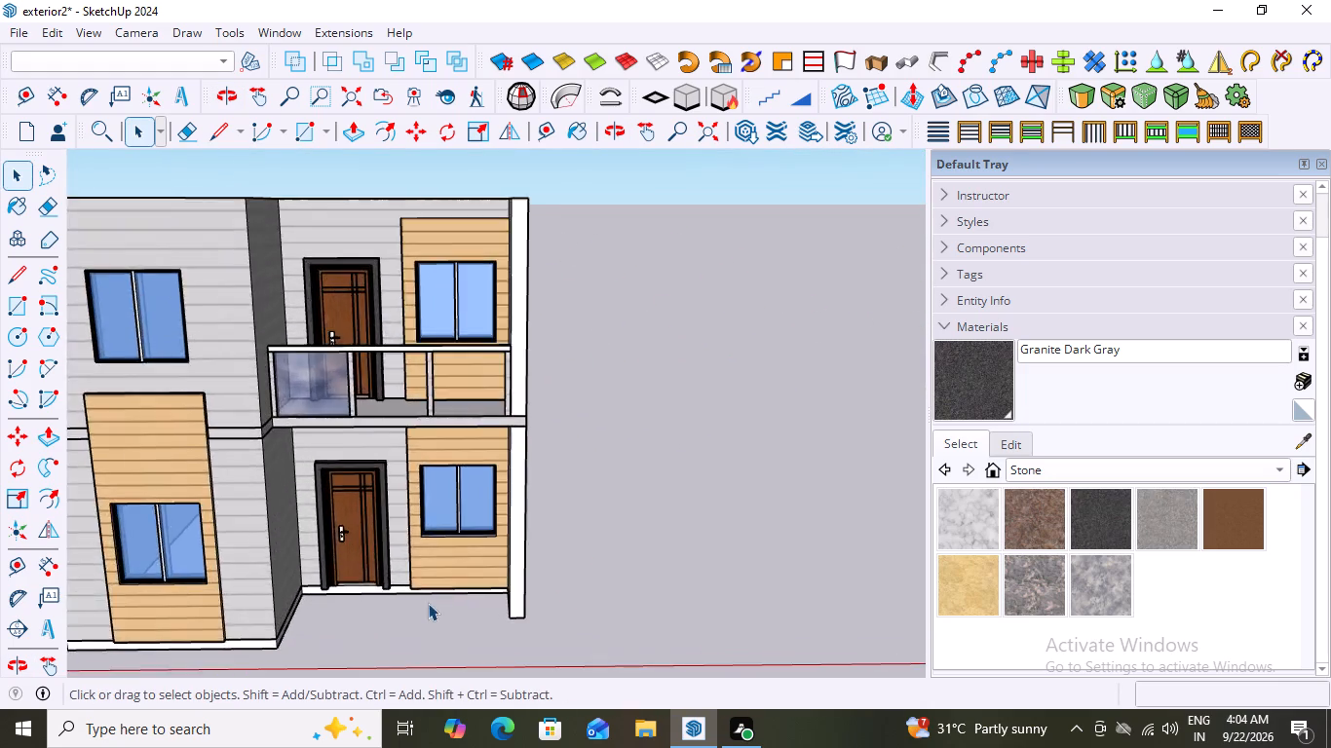
{"action": "scroll", "coordinate": [428, 603], "scroll_direction": "up", "scroll_amount": 7}
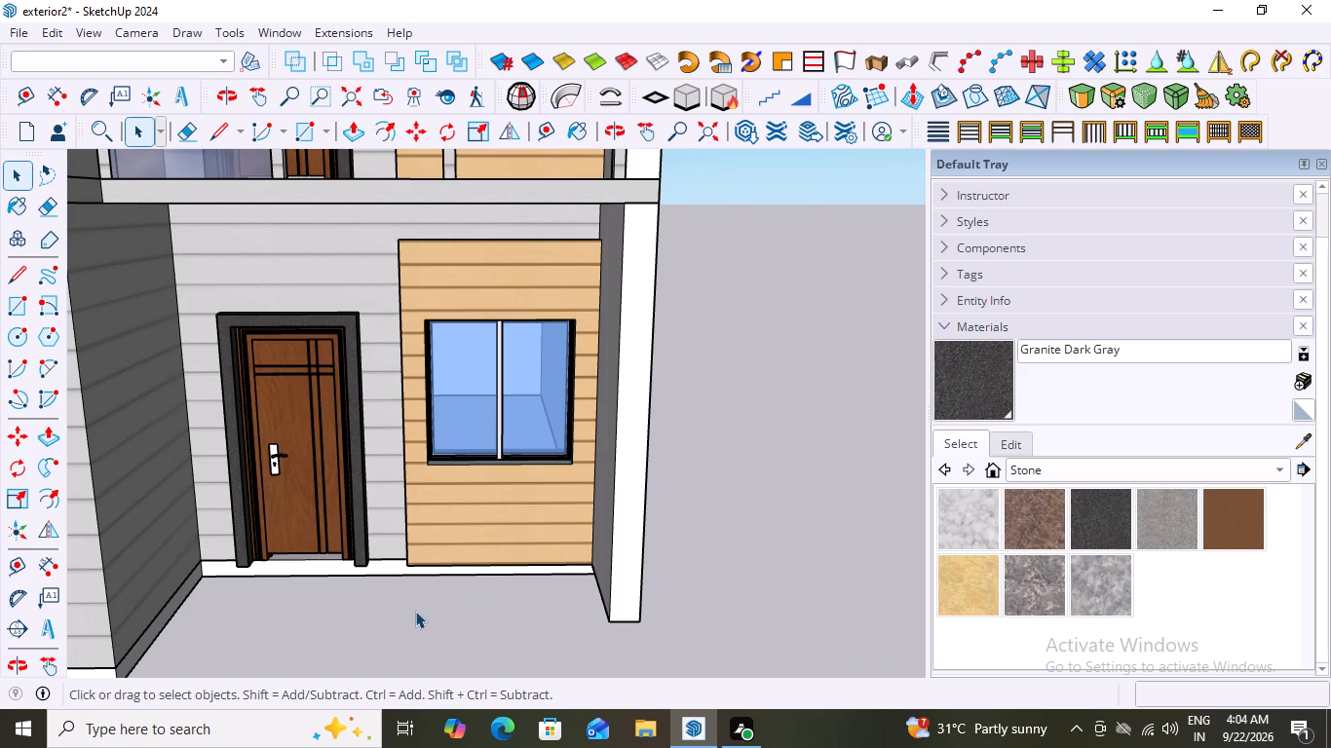
{"action": "scroll", "coordinate": [406, 593], "scroll_direction": "up", "scroll_amount": 5}
{"action": "triple_click", "coordinate": [376, 548]}
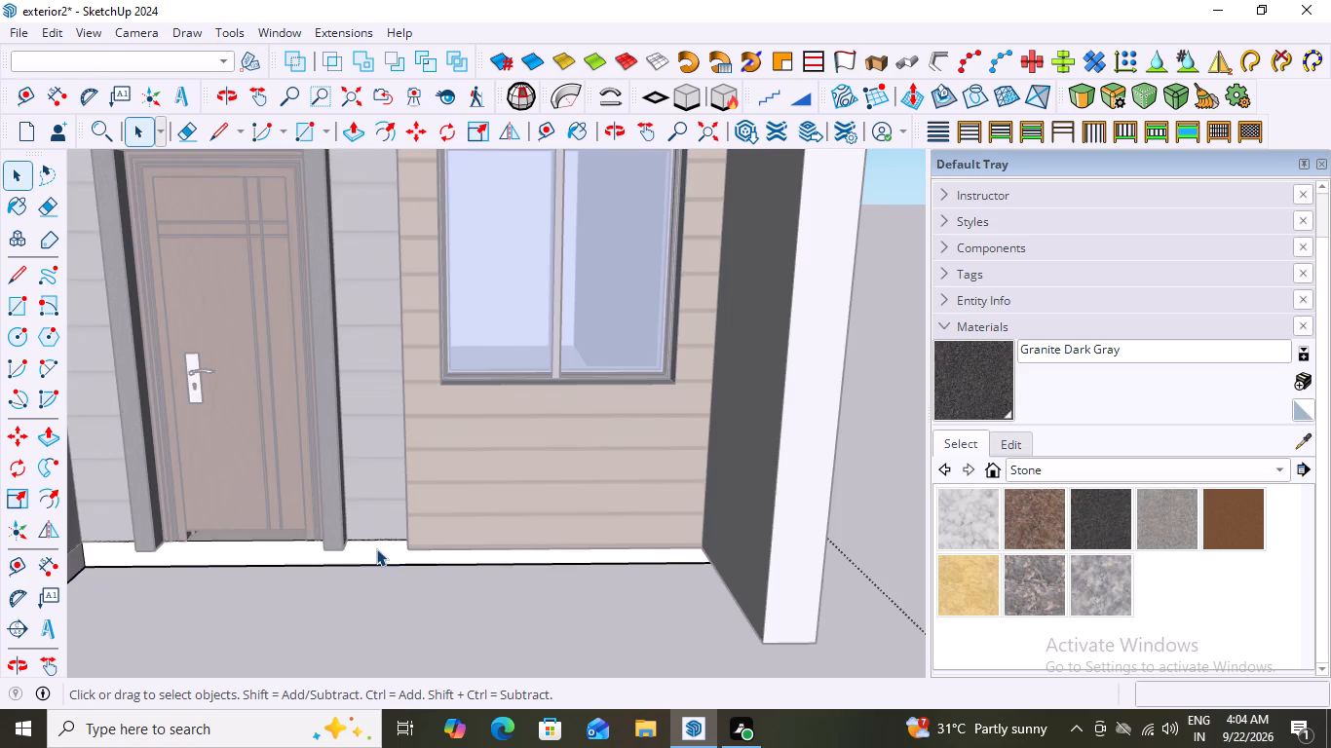
{"action": "double_click", "coordinate": [376, 548]}
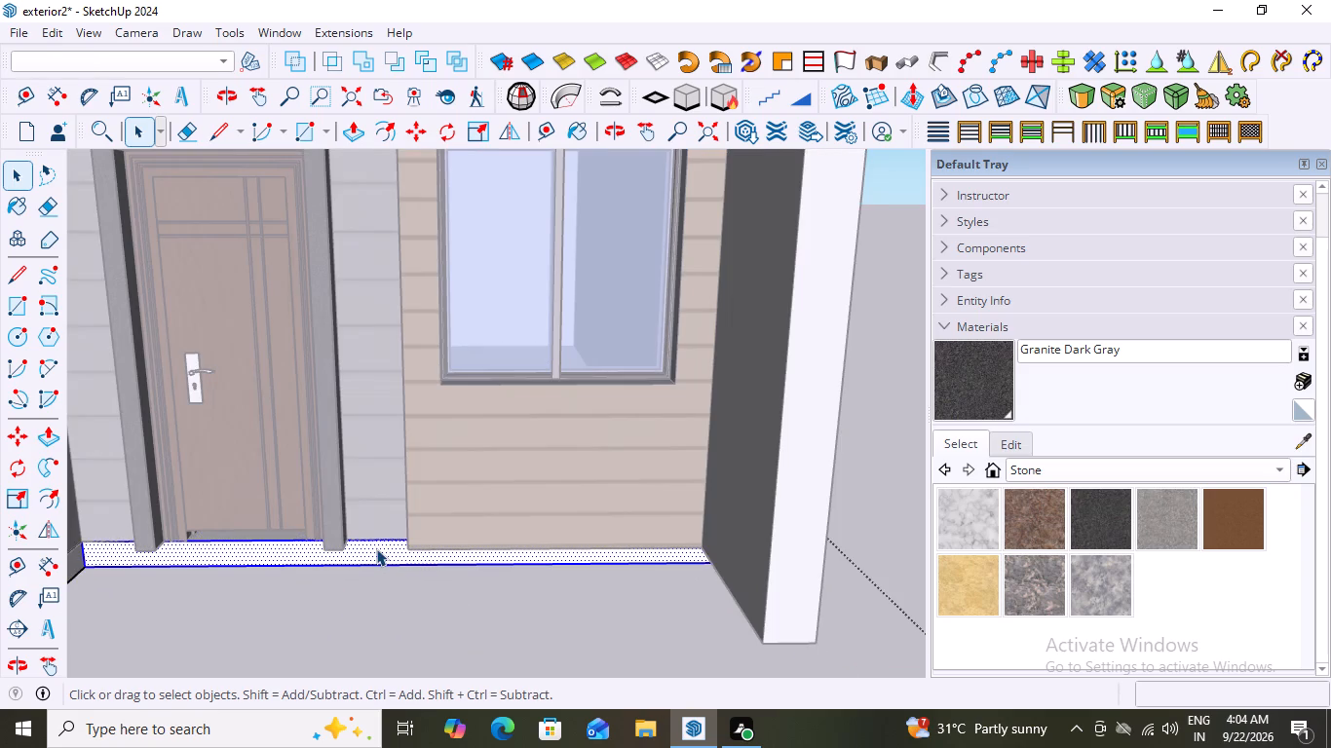
{"action": "key", "text": "p"}
{"action": "left_click", "coordinate": [376, 540]}
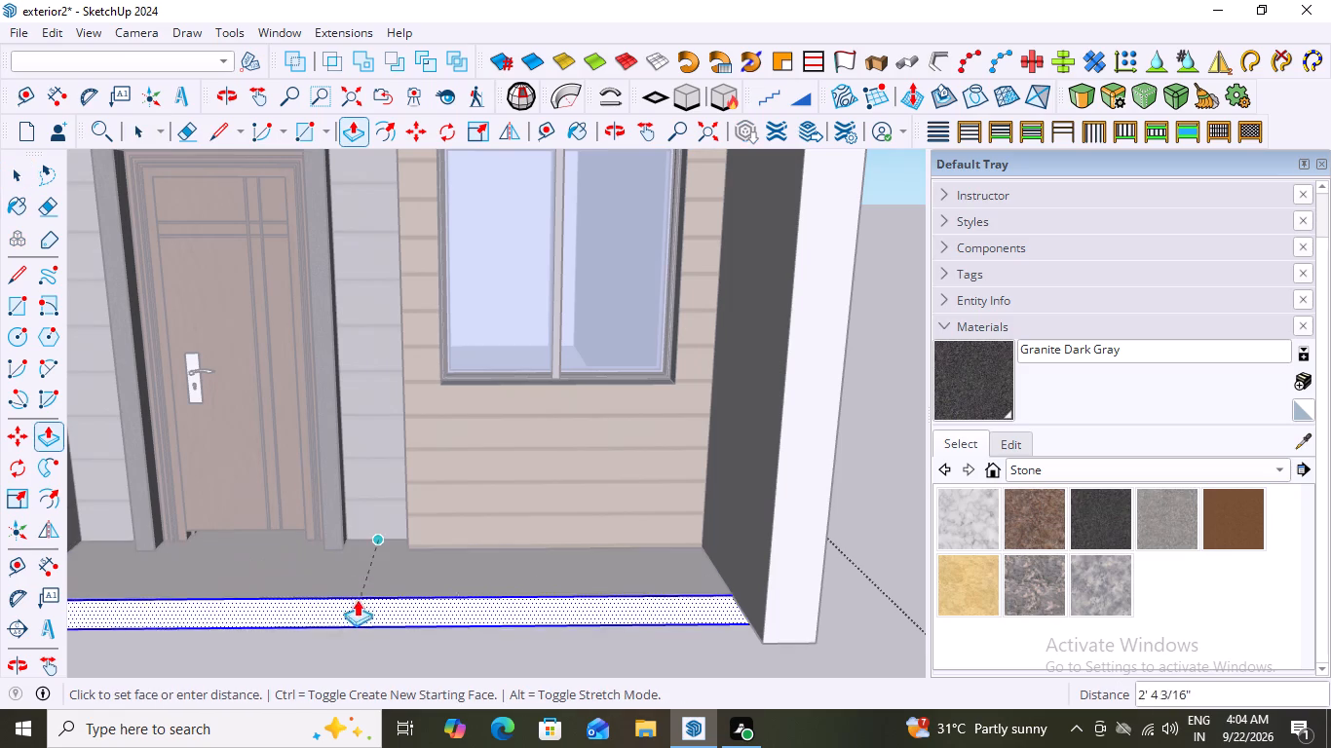
{"action": "scroll", "coordinate": [359, 600], "scroll_direction": "down", "scroll_amount": 10}
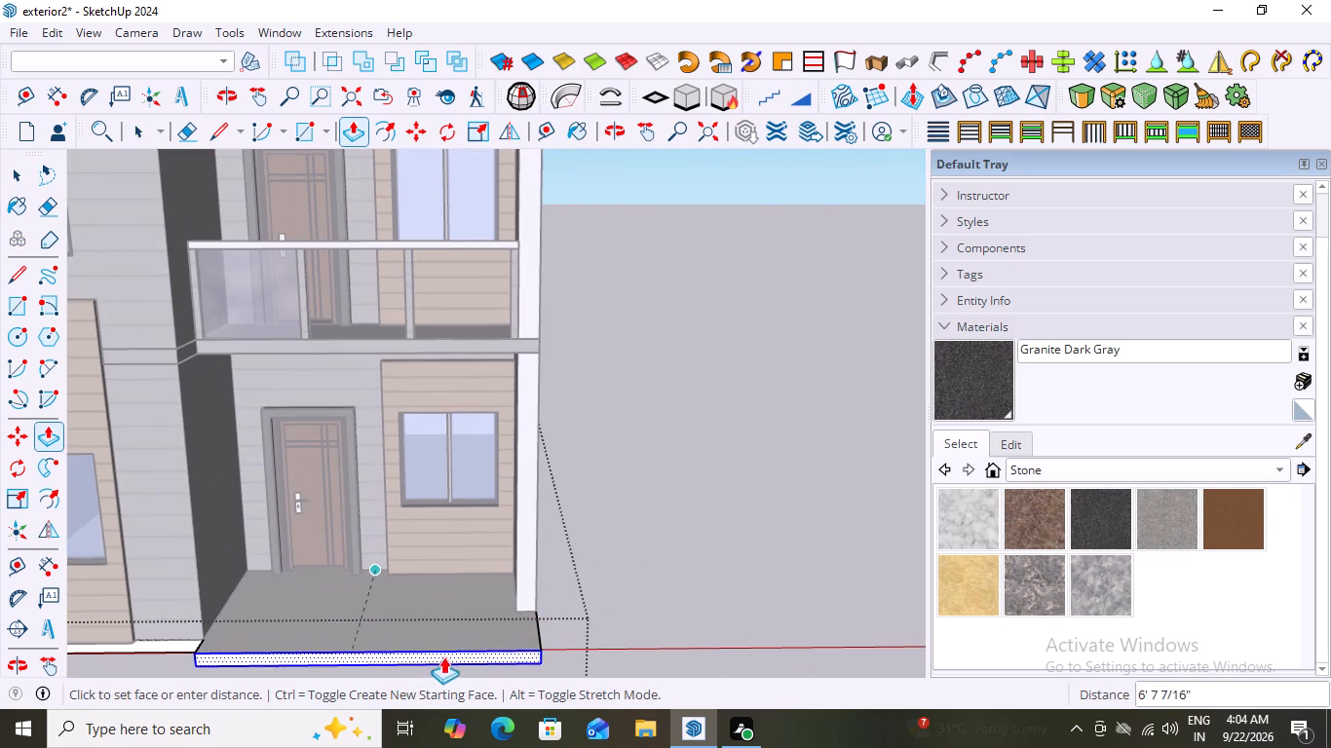
{"action": "left_click", "coordinate": [202, 644]}
{"action": "key", "text": "space"}
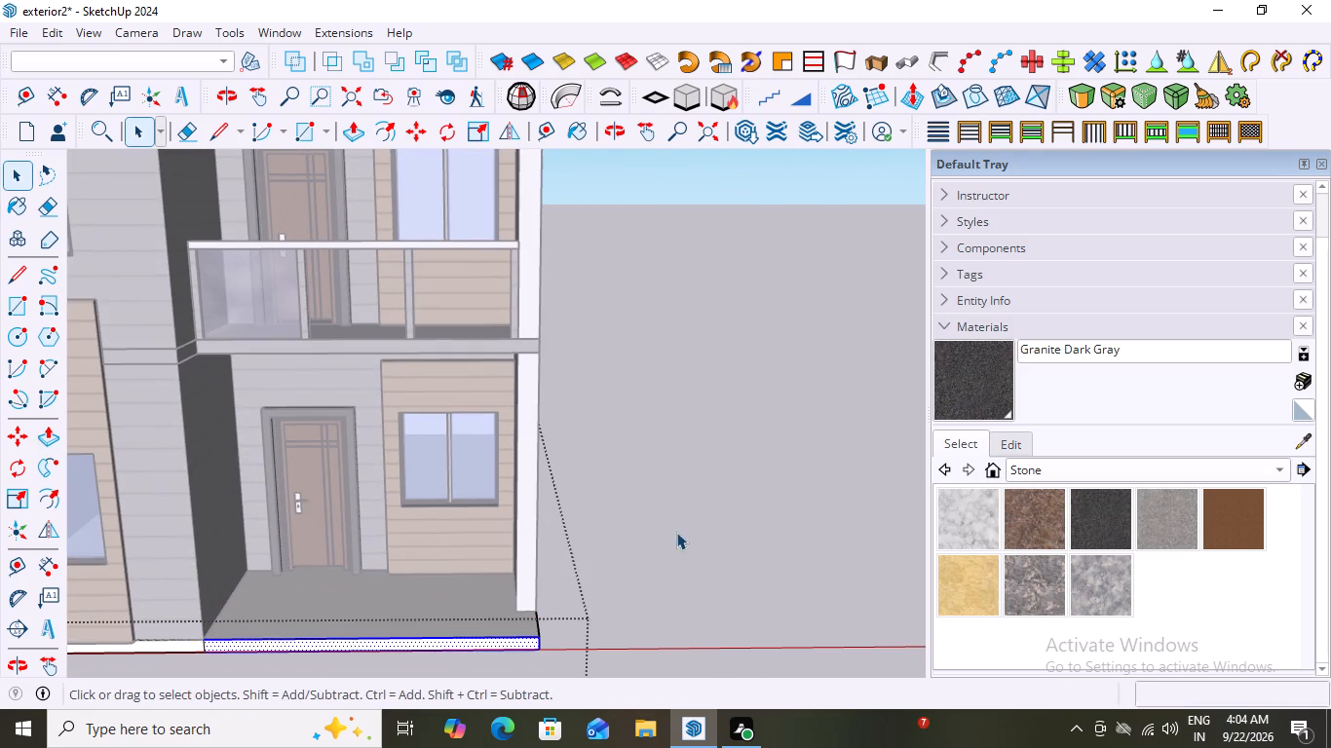
{"action": "left_click", "coordinate": [708, 522]}
Examine the extended ground-floor porch slab and its corner by the side wall from several angles.
{"action": "scroll", "coordinate": [497, 586], "scroll_direction": "down", "scroll_amount": 5}
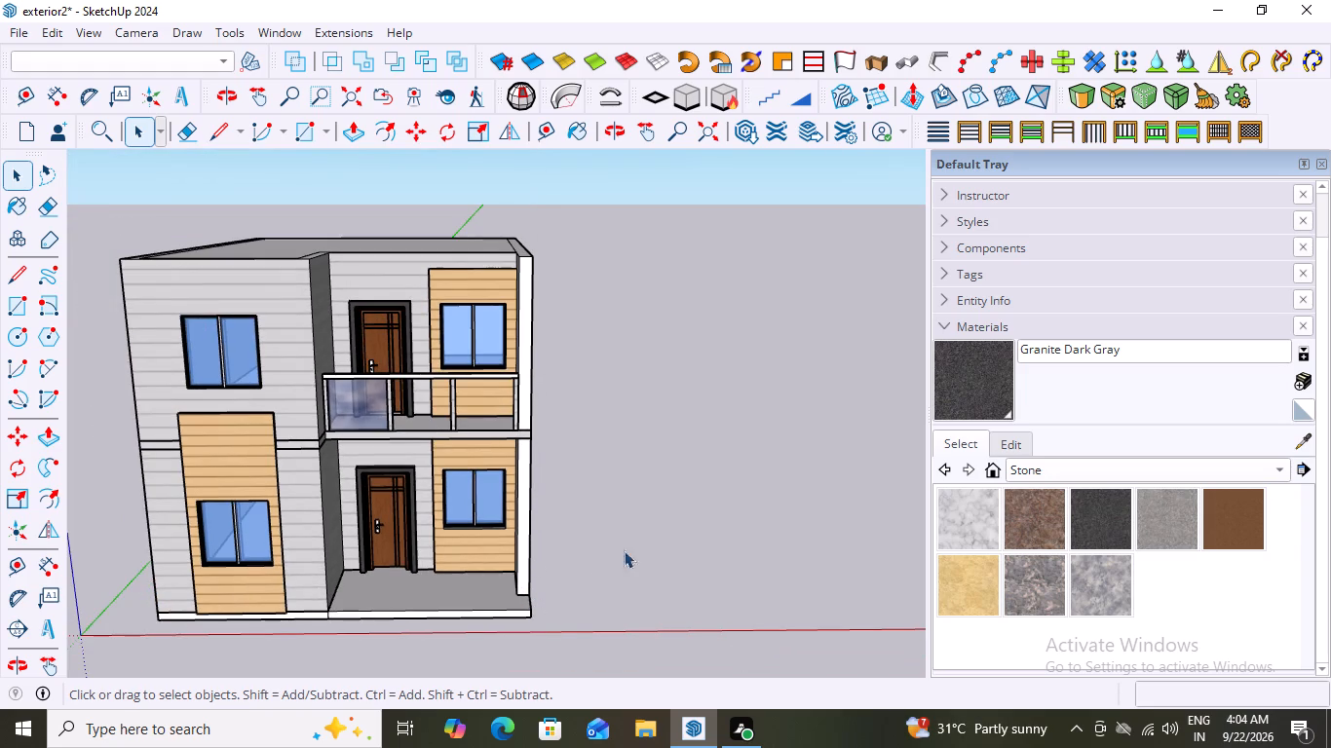
{"action": "middle_click", "coordinate": [671, 525]}
{"action": "scroll", "coordinate": [675, 525], "scroll_direction": "down", "scroll_amount": 6}
{"action": "middle_click_drag", "start_coordinate": [524, 594], "coordinate": [286, 555]}
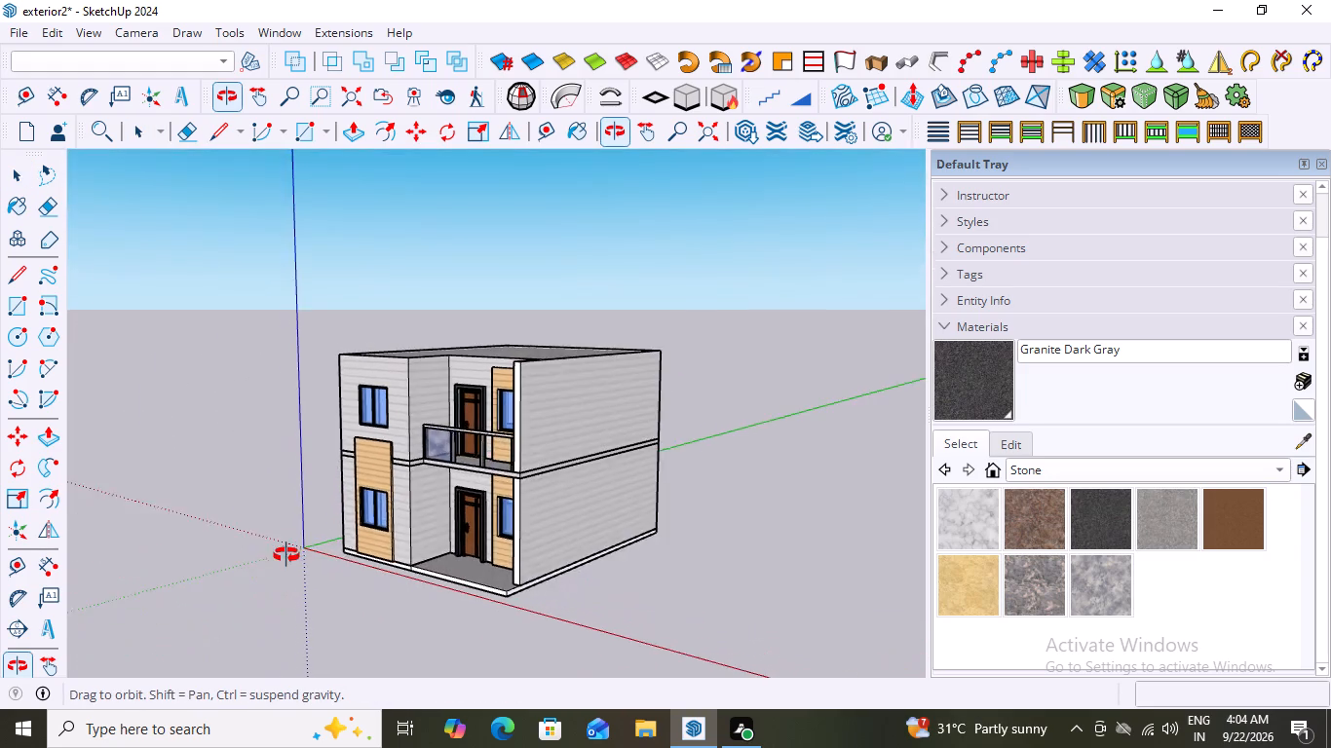
{"action": "middle_click_drag", "start_coordinate": [286, 555], "coordinate": [541, 580]}
{"action": "scroll", "coordinate": [536, 512], "scroll_direction": "up", "scroll_amount": 3}
{"action": "middle_click_drag", "start_coordinate": [509, 507], "coordinate": [243, 512]}
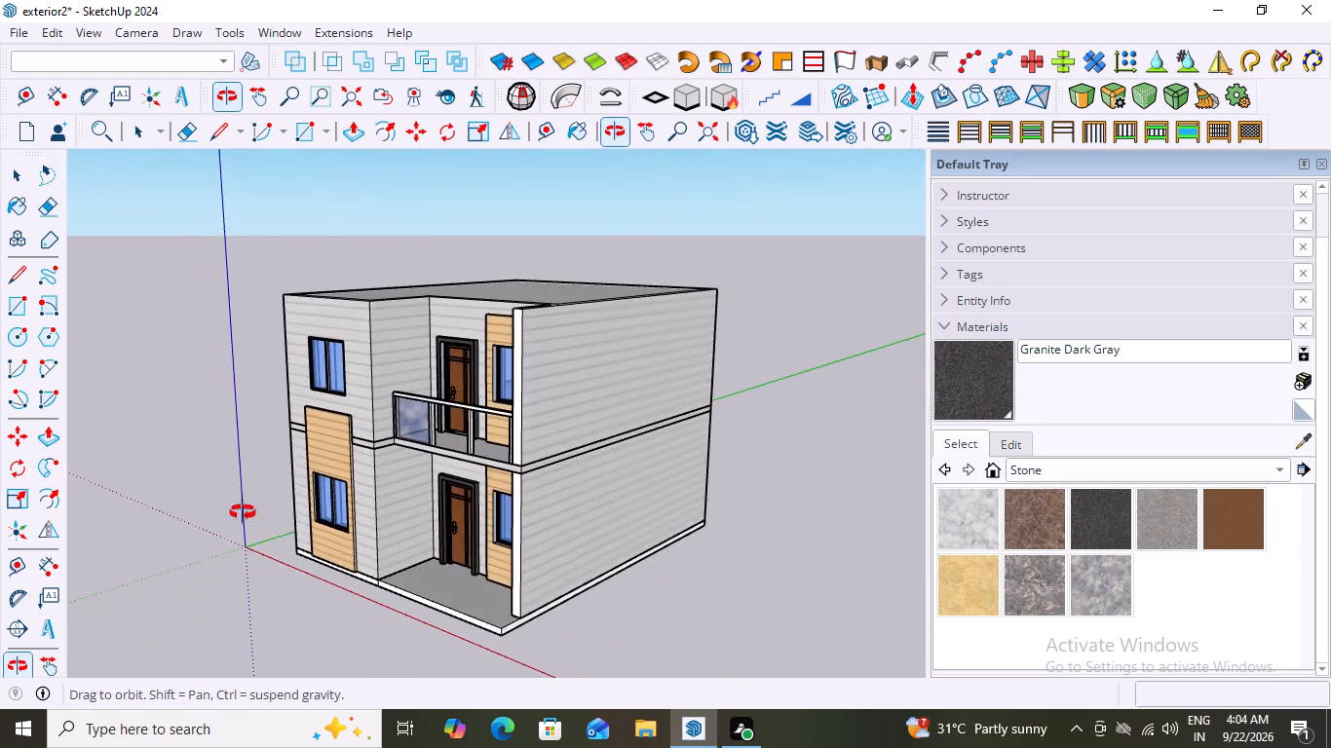
{"action": "middle_click_drag", "start_coordinate": [243, 512], "coordinate": [537, 560]}
{"action": "scroll", "coordinate": [614, 583], "scroll_direction": "up", "scroll_amount": 4}
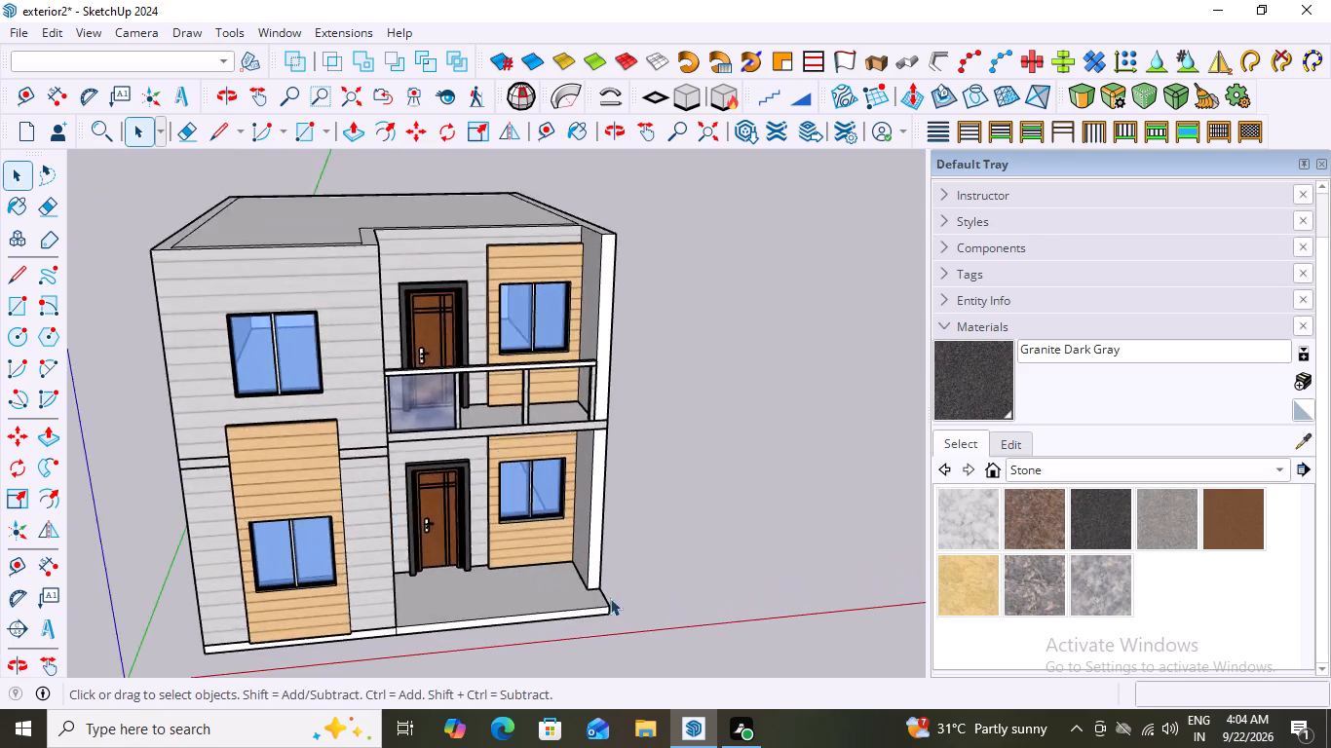
{"action": "scroll", "coordinate": [610, 598], "scroll_direction": "up", "scroll_amount": 6}
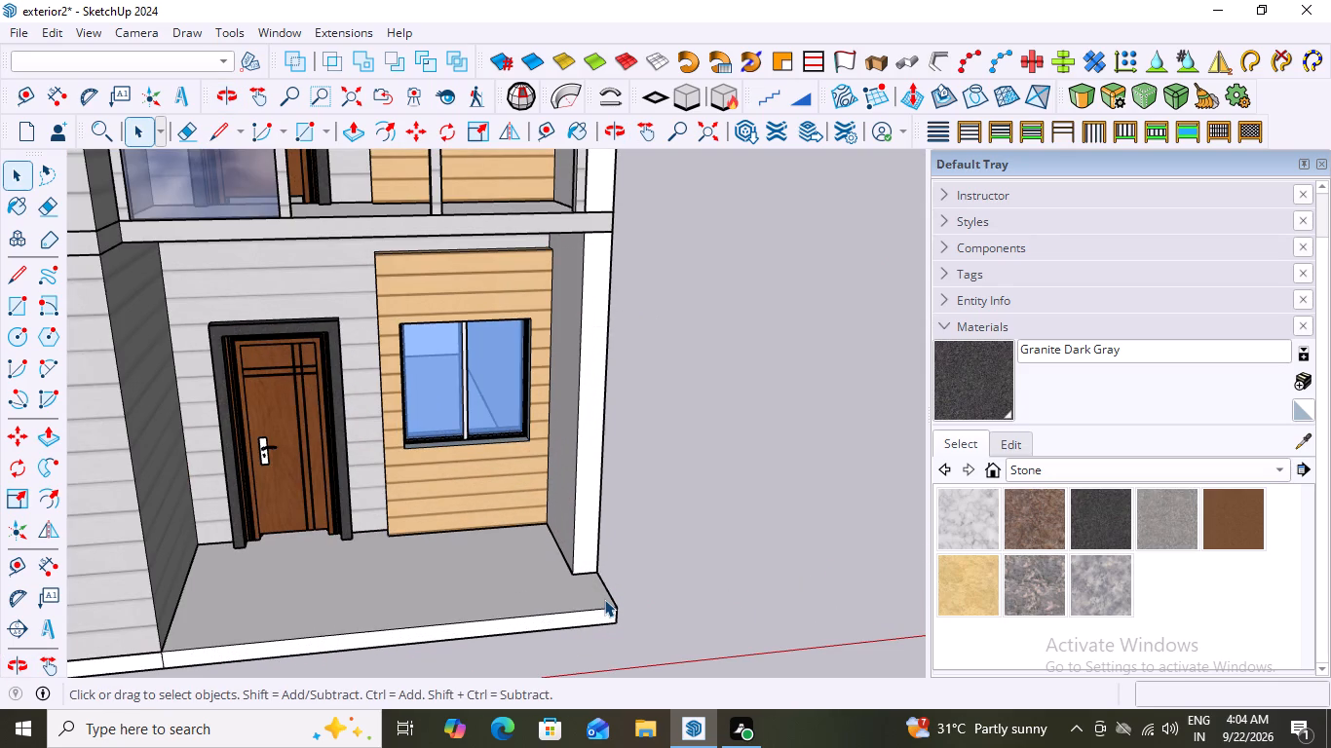
{"action": "scroll", "coordinate": [604, 599], "scroll_direction": "down", "scroll_amount": 6}
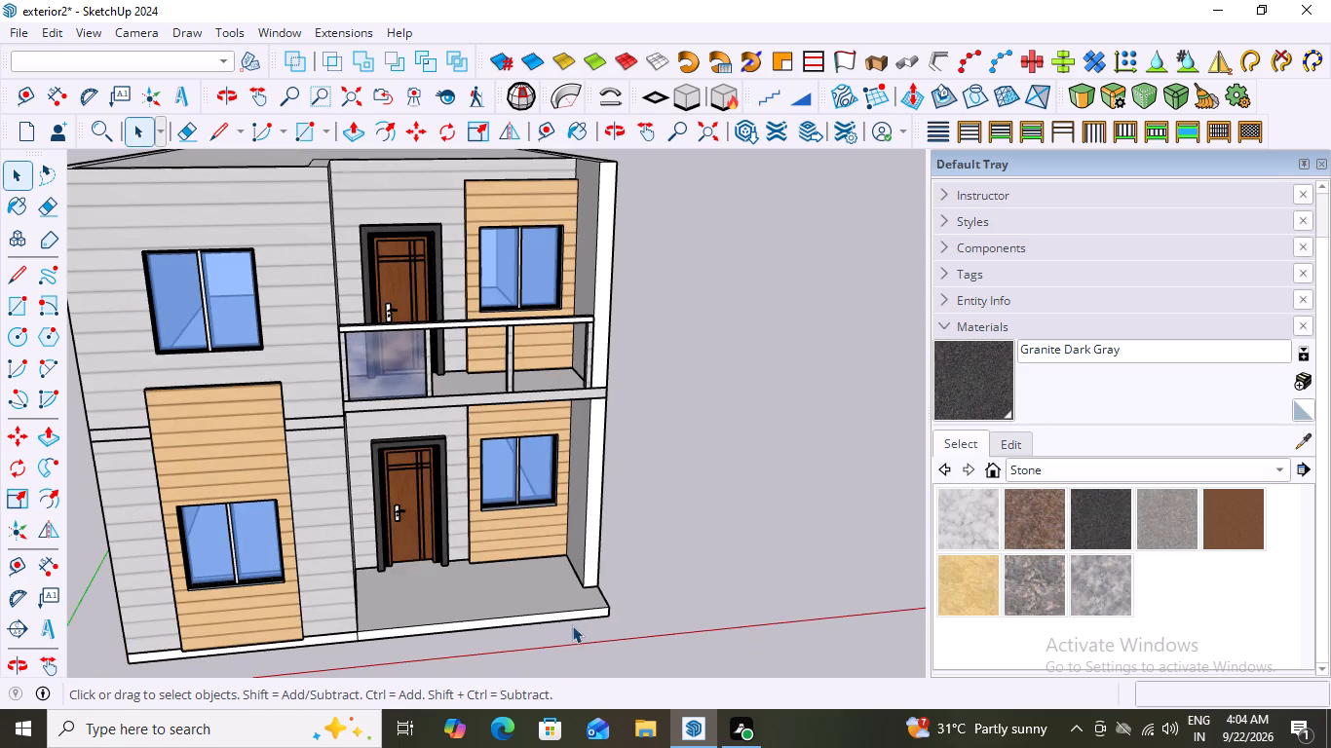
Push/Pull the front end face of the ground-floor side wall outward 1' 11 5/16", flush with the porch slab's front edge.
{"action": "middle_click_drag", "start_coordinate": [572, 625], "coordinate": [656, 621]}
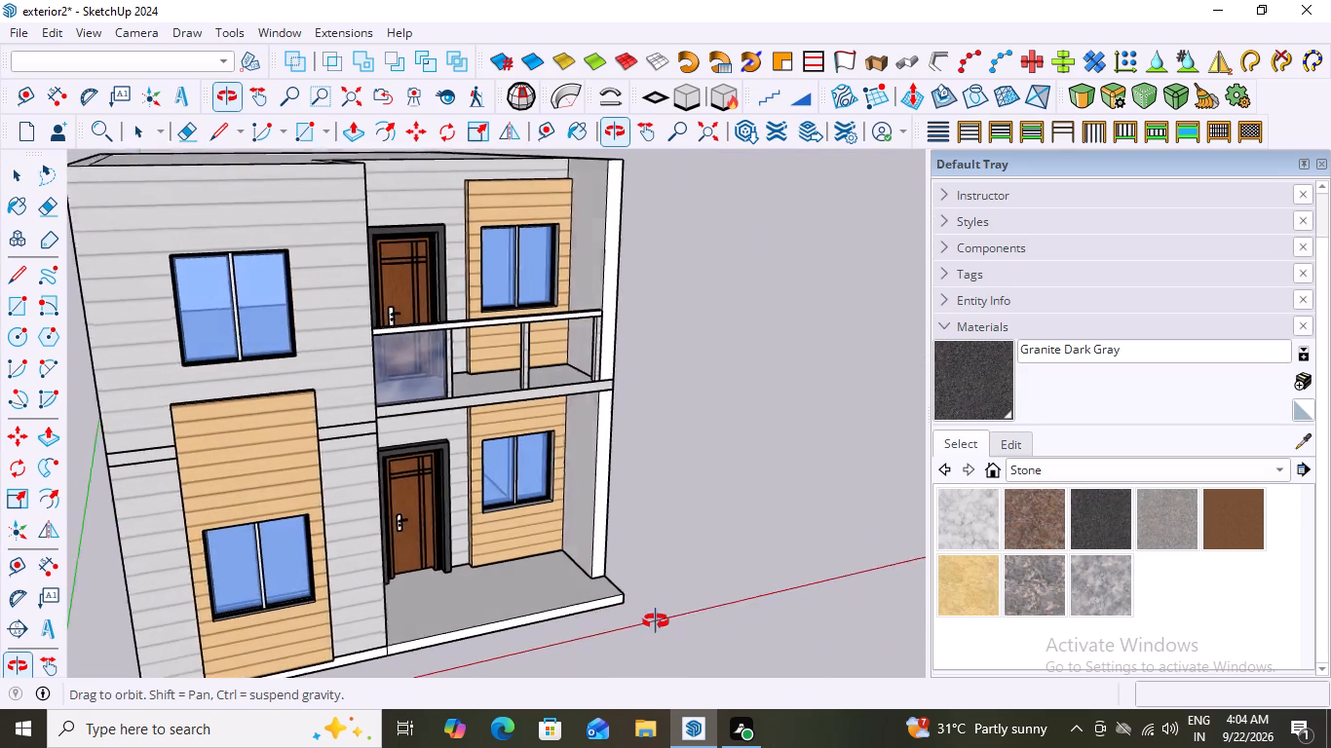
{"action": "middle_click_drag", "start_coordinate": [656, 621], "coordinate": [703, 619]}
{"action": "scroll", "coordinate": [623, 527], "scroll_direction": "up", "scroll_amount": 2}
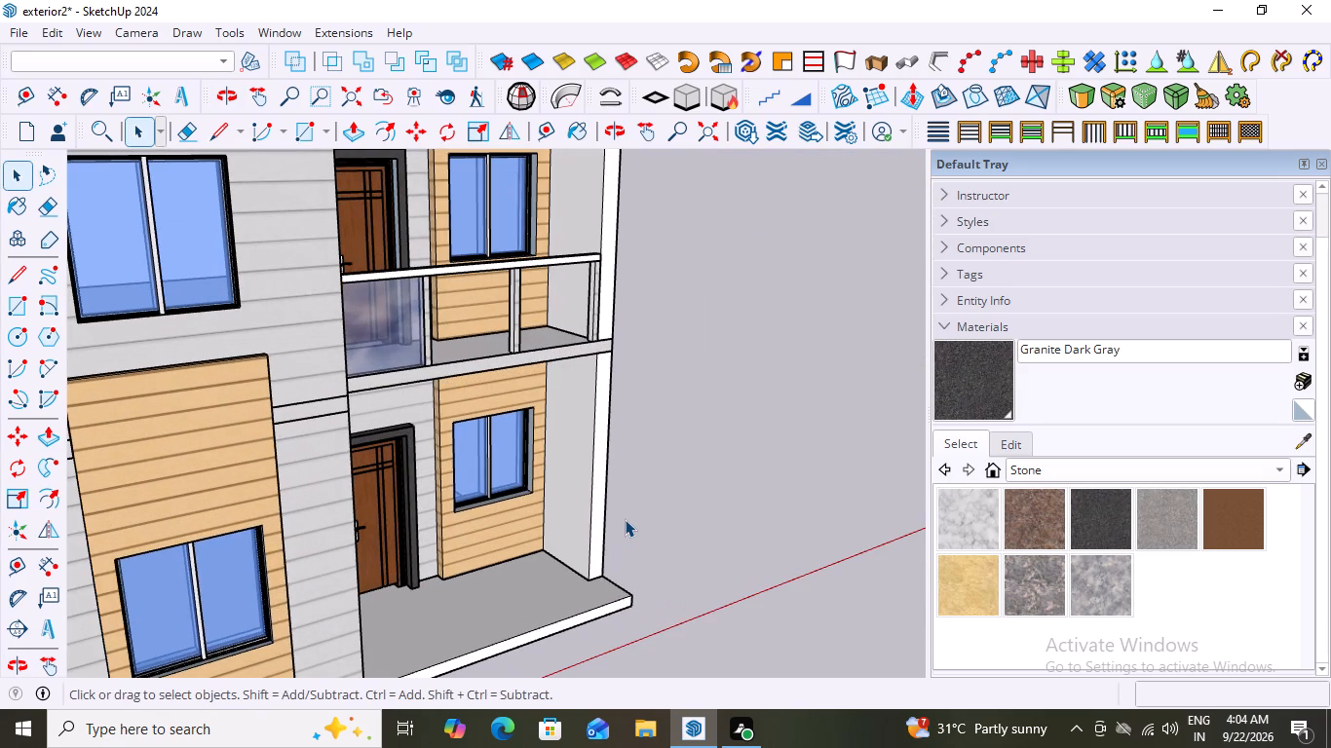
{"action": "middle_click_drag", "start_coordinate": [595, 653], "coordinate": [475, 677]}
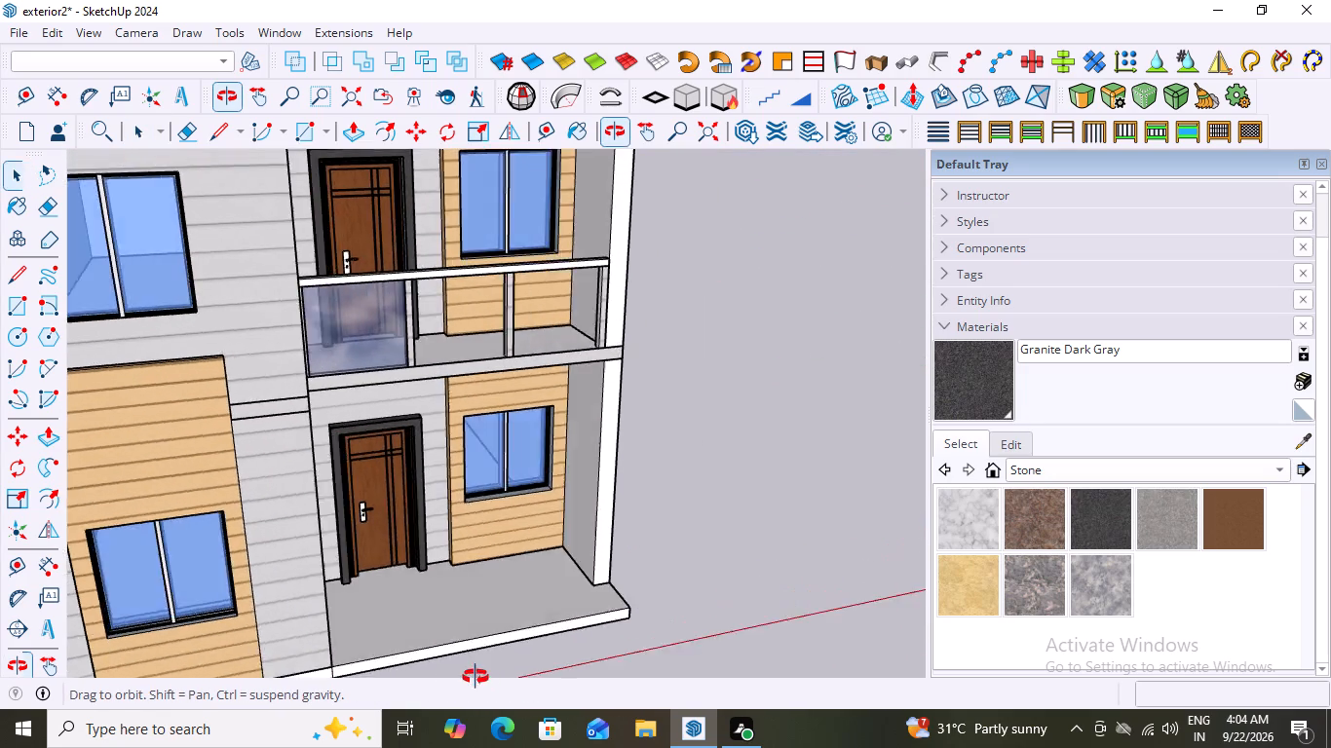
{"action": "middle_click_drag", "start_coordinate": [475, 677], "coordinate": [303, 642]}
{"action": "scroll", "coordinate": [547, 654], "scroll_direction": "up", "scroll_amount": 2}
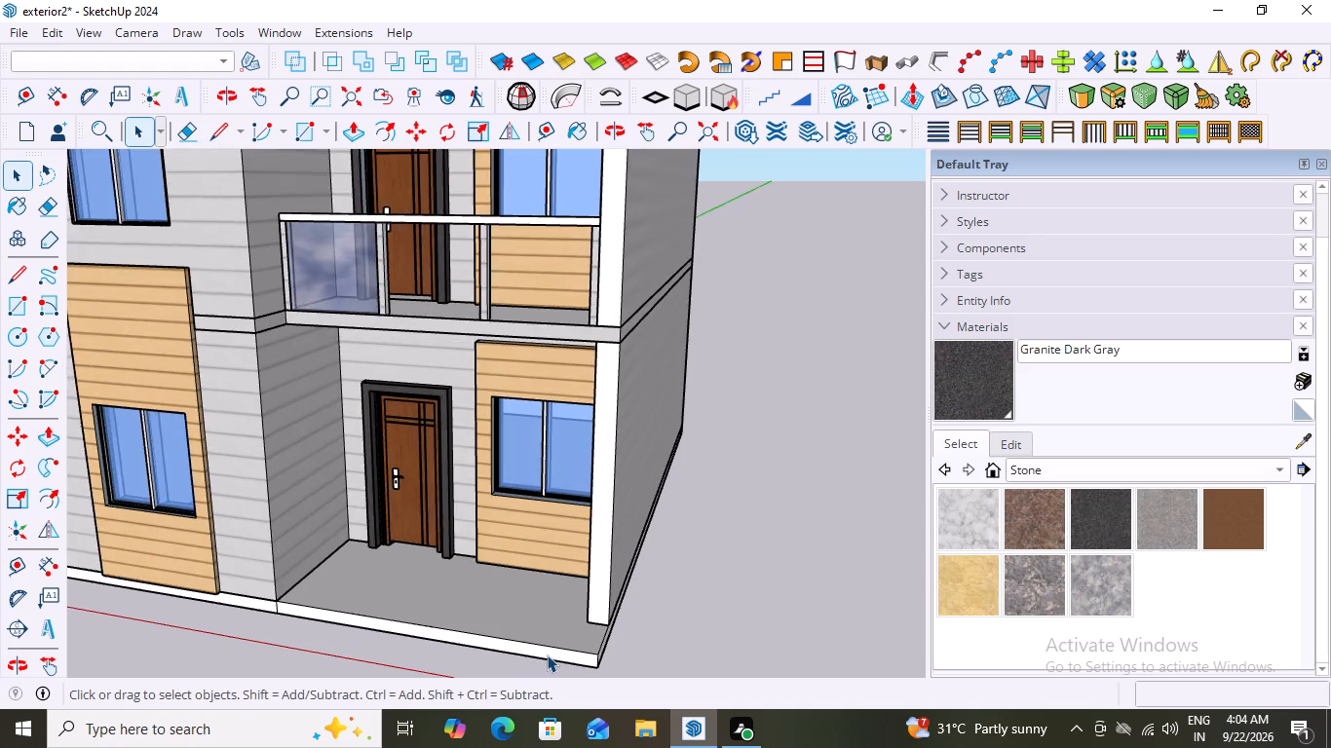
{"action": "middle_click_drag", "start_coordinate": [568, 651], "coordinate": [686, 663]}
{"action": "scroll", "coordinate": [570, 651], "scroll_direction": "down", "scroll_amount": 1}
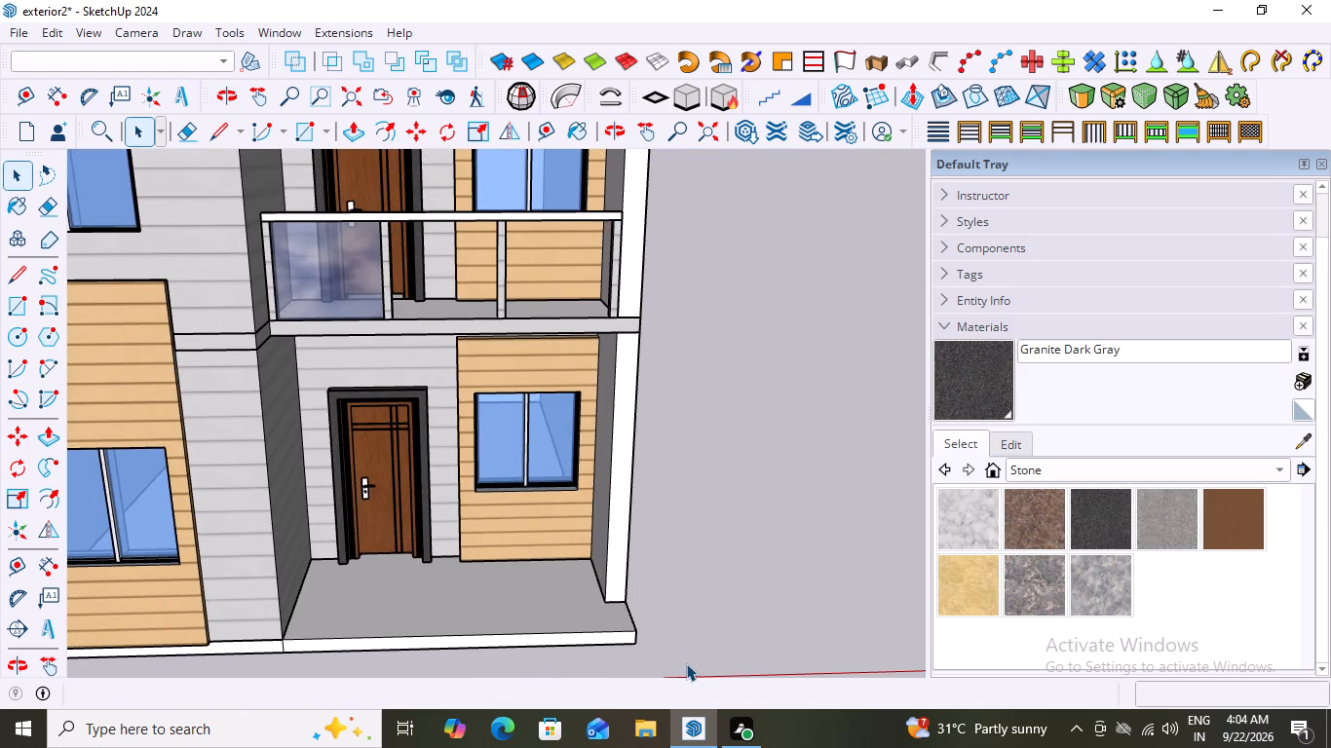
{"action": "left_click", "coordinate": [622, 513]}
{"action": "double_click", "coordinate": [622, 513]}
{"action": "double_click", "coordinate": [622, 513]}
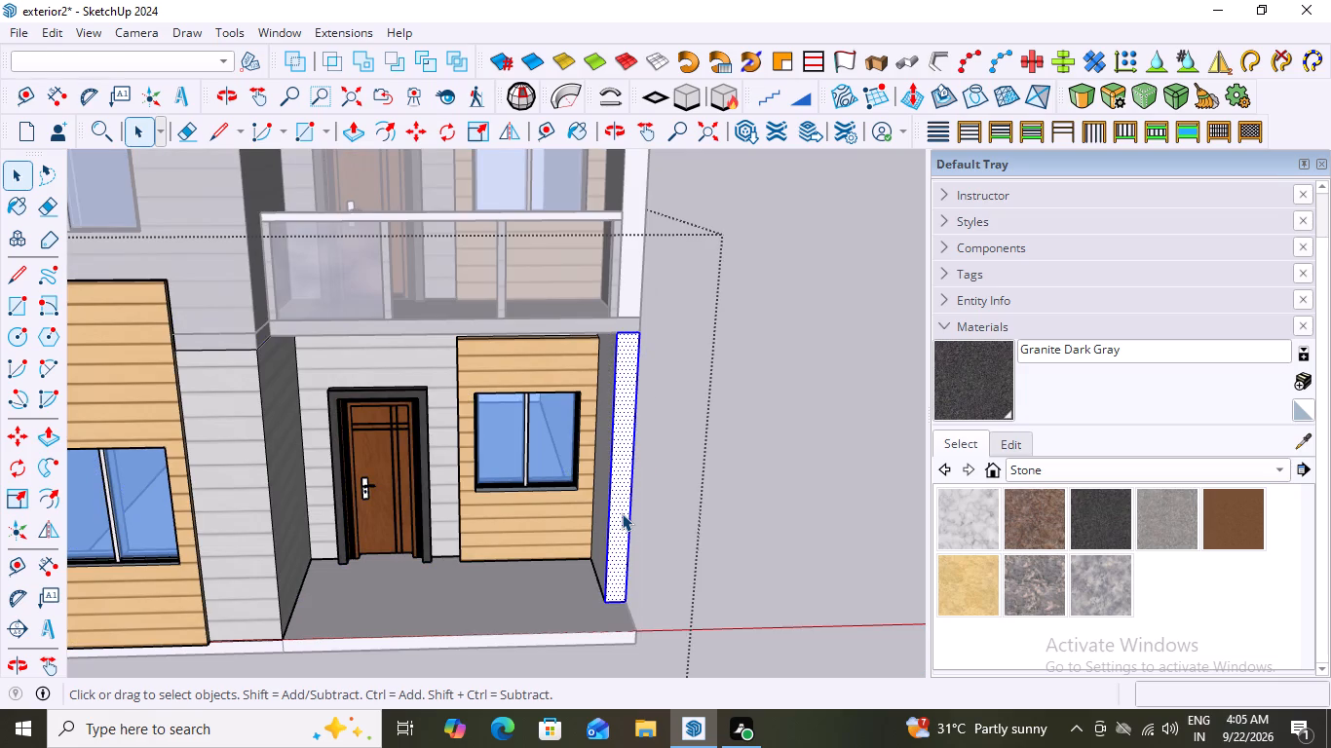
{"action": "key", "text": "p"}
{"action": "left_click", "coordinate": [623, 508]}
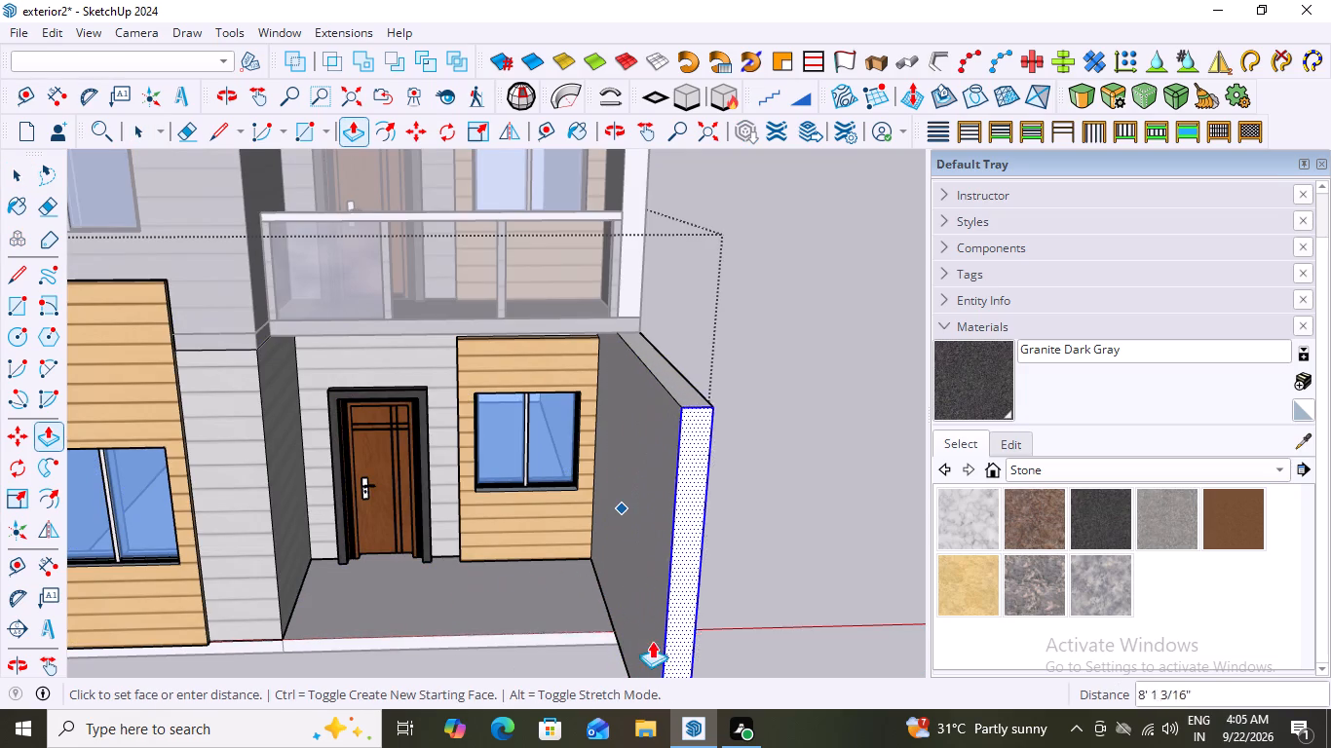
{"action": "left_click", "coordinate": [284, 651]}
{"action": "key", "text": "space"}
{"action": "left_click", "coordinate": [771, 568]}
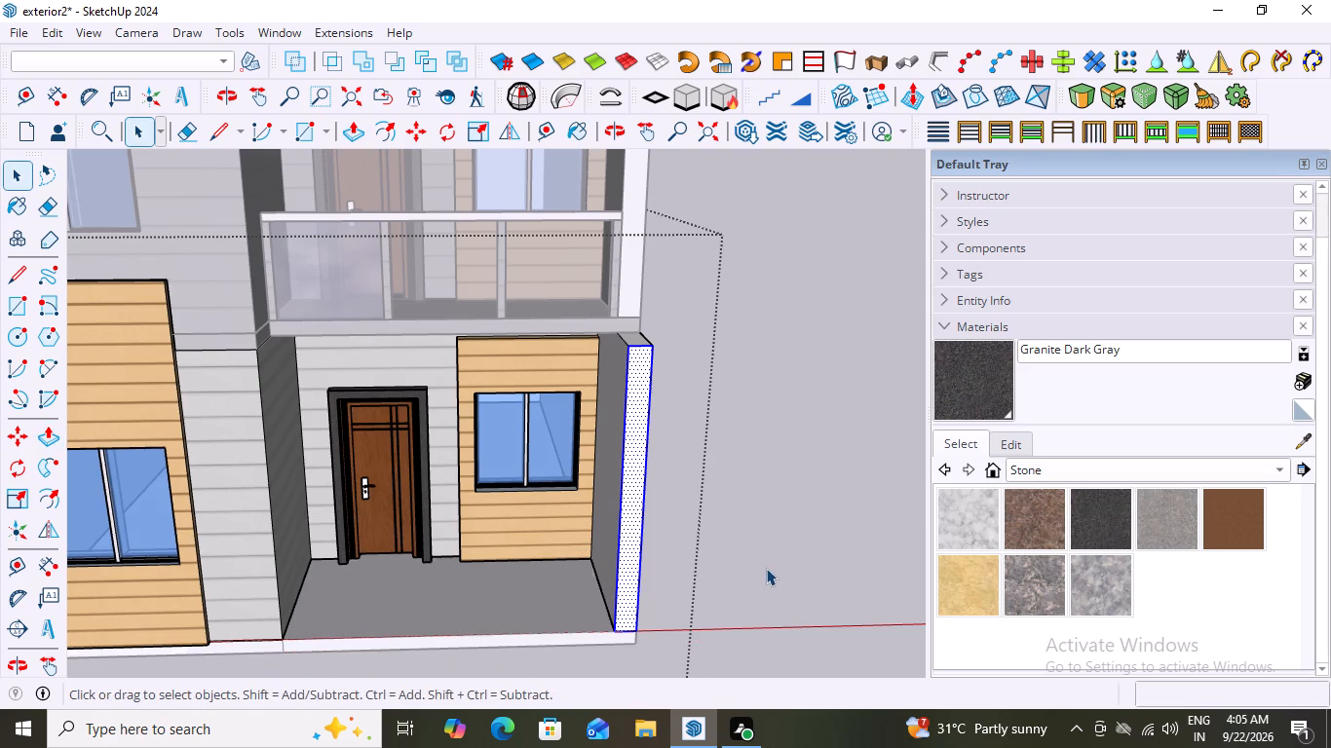
Examine the extended ground-floor side wall and its junction with the balcony slab from several angles.
{"action": "middle_click_drag", "start_coordinate": [754, 573], "coordinate": [707, 609]}
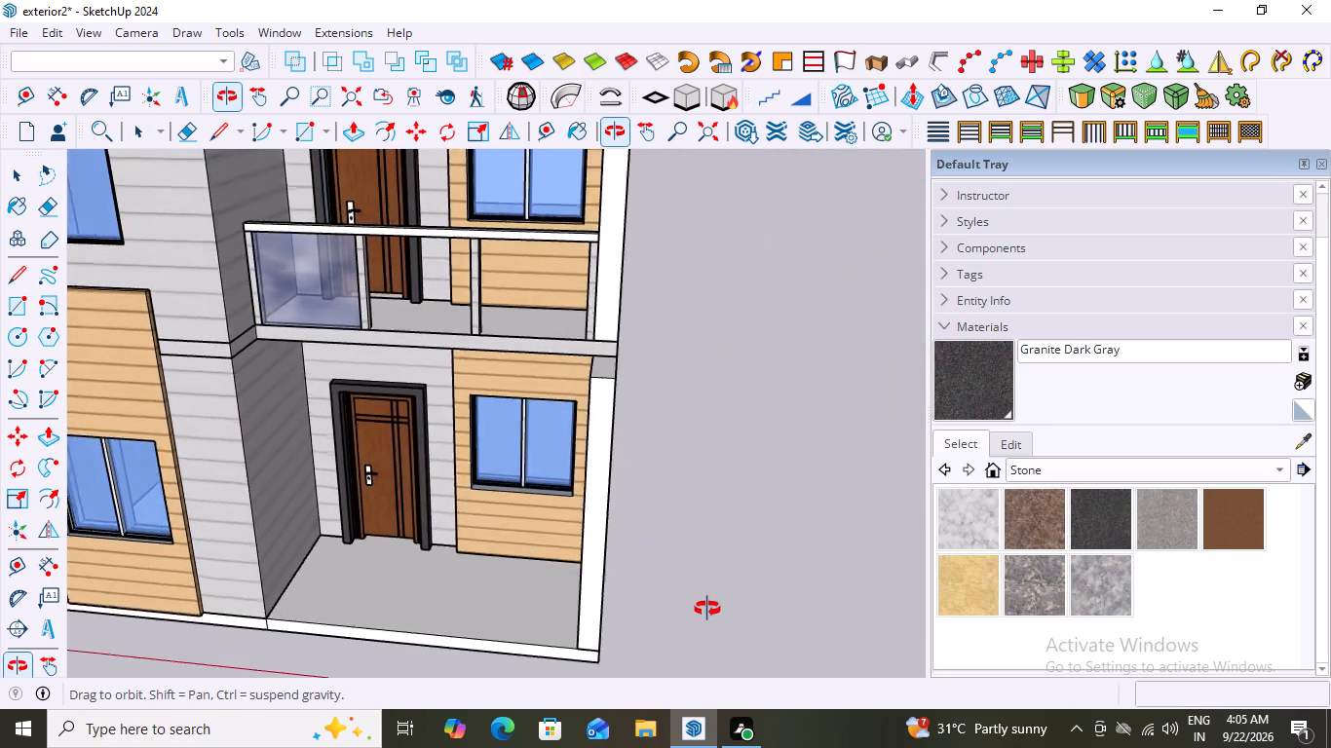
{"action": "middle_click_drag", "start_coordinate": [707, 609], "coordinate": [739, 604]}
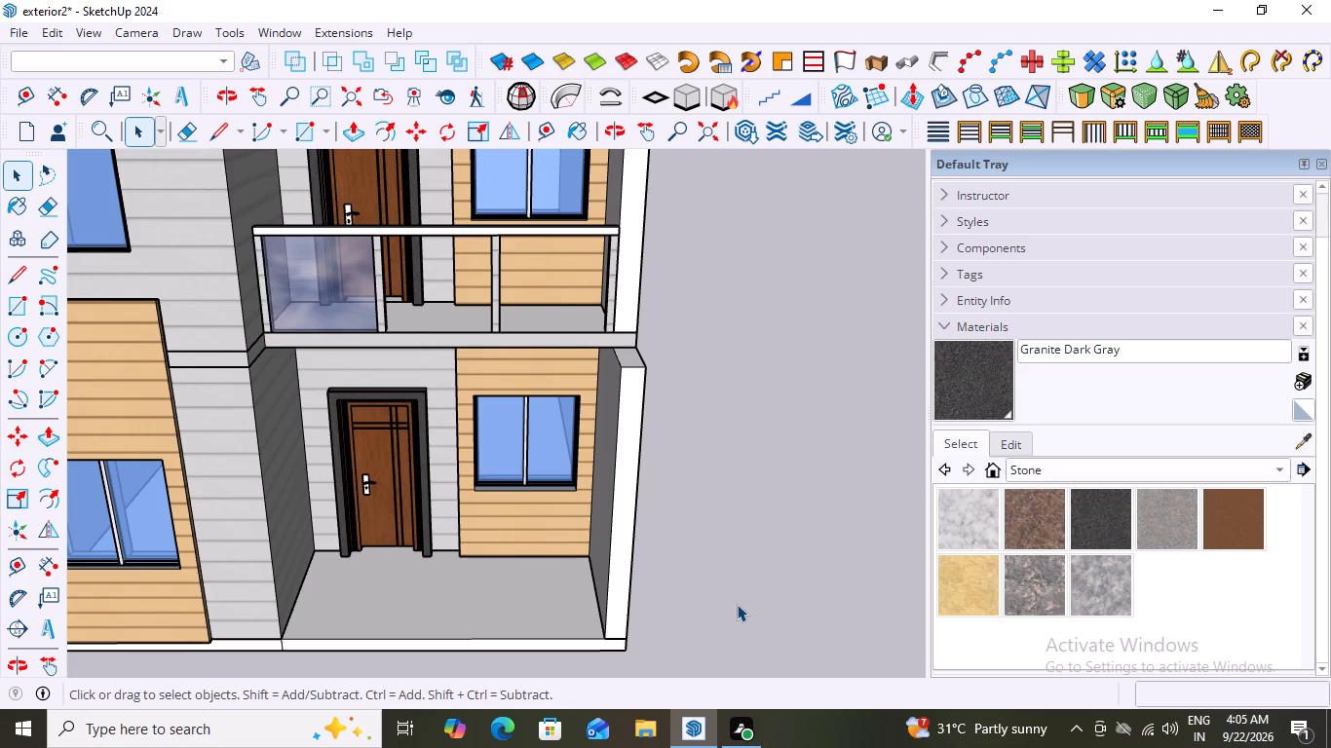
{"action": "scroll", "coordinate": [737, 603], "scroll_direction": "down", "scroll_amount": 9}
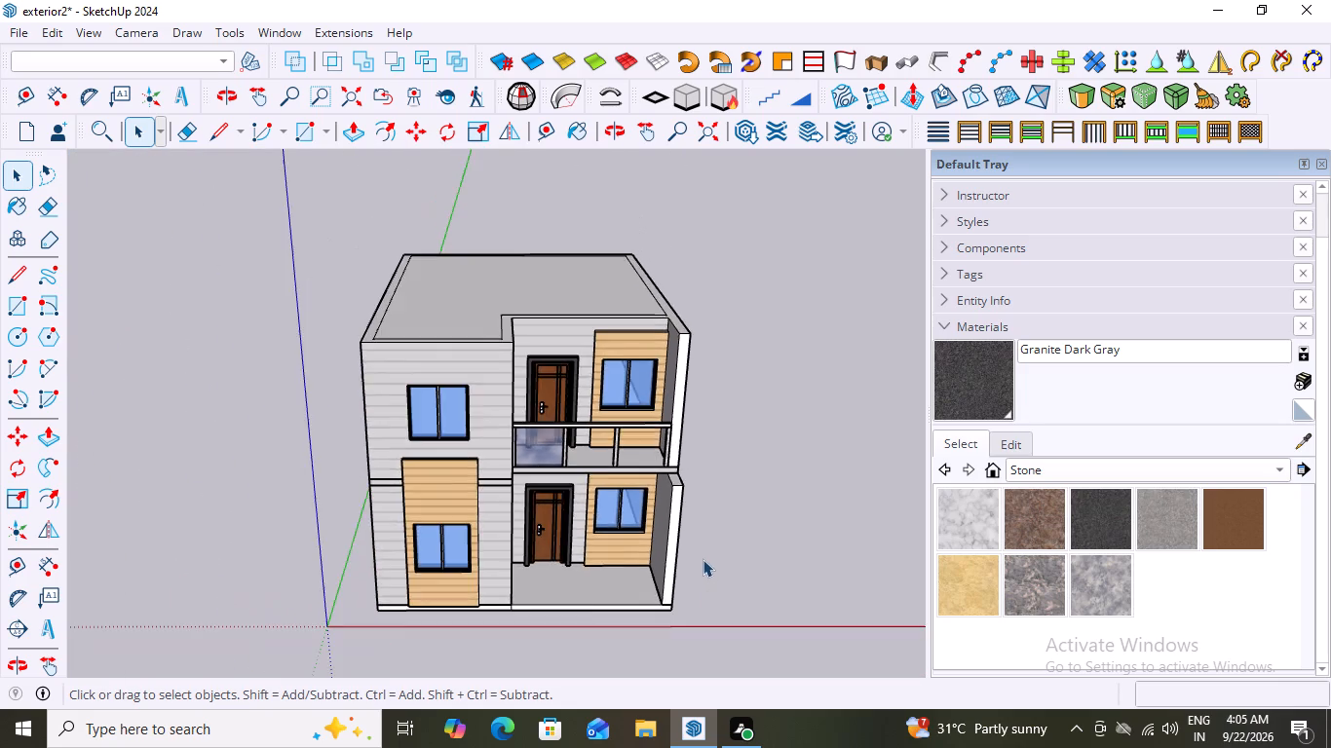
{"action": "middle_click_drag", "start_coordinate": [717, 538], "coordinate": [719, 413]}
{"action": "scroll", "coordinate": [669, 461], "scroll_direction": "up", "scroll_amount": 7}
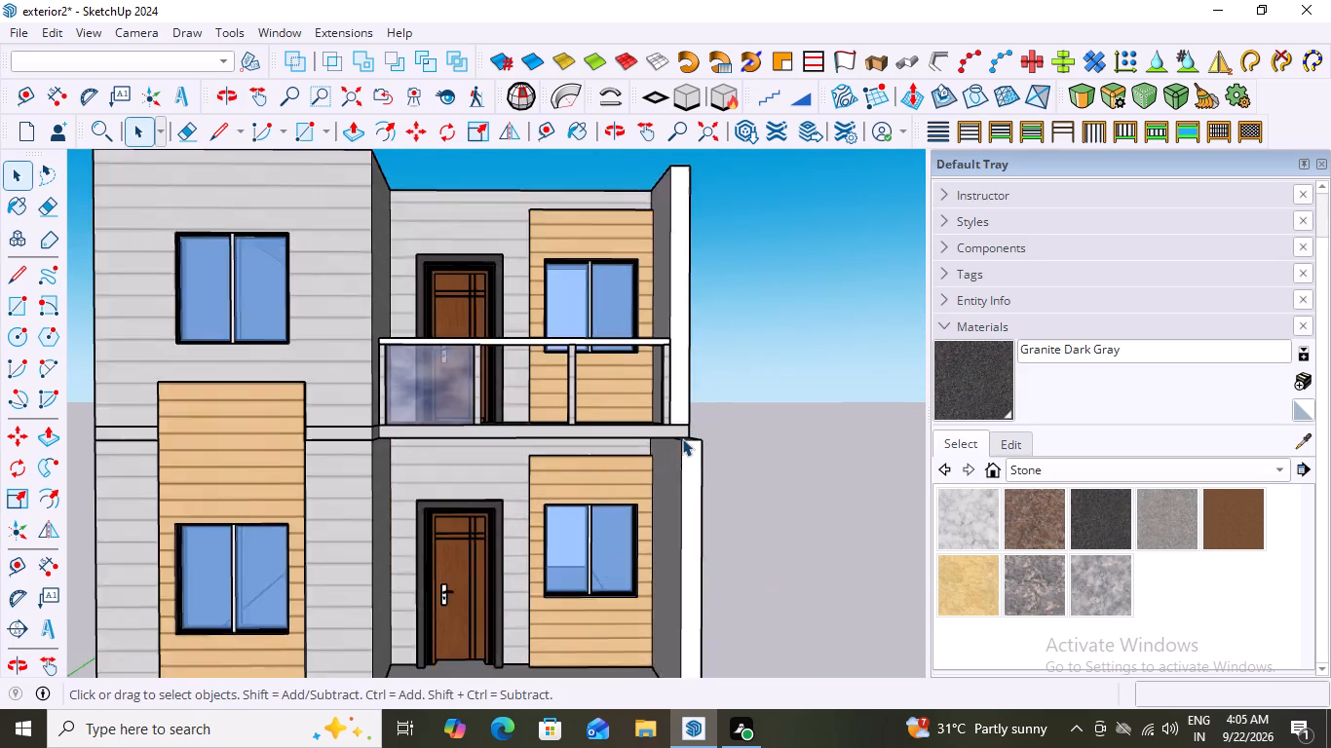
{"action": "scroll", "coordinate": [682, 438], "scroll_direction": "up", "scroll_amount": 7}
{"action": "scroll", "coordinate": [695, 445], "scroll_direction": "down", "scroll_amount": 6}
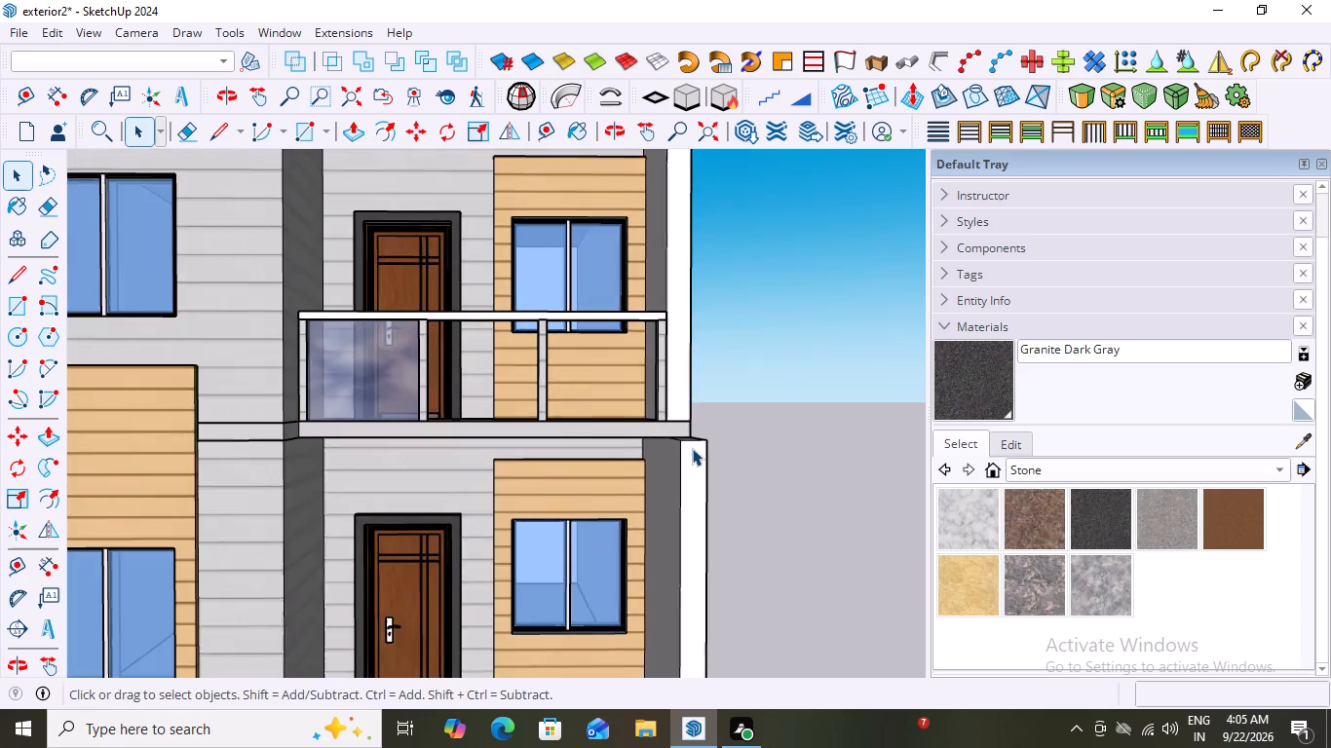
{"action": "scroll", "coordinate": [692, 448], "scroll_direction": "down", "scroll_amount": 3}
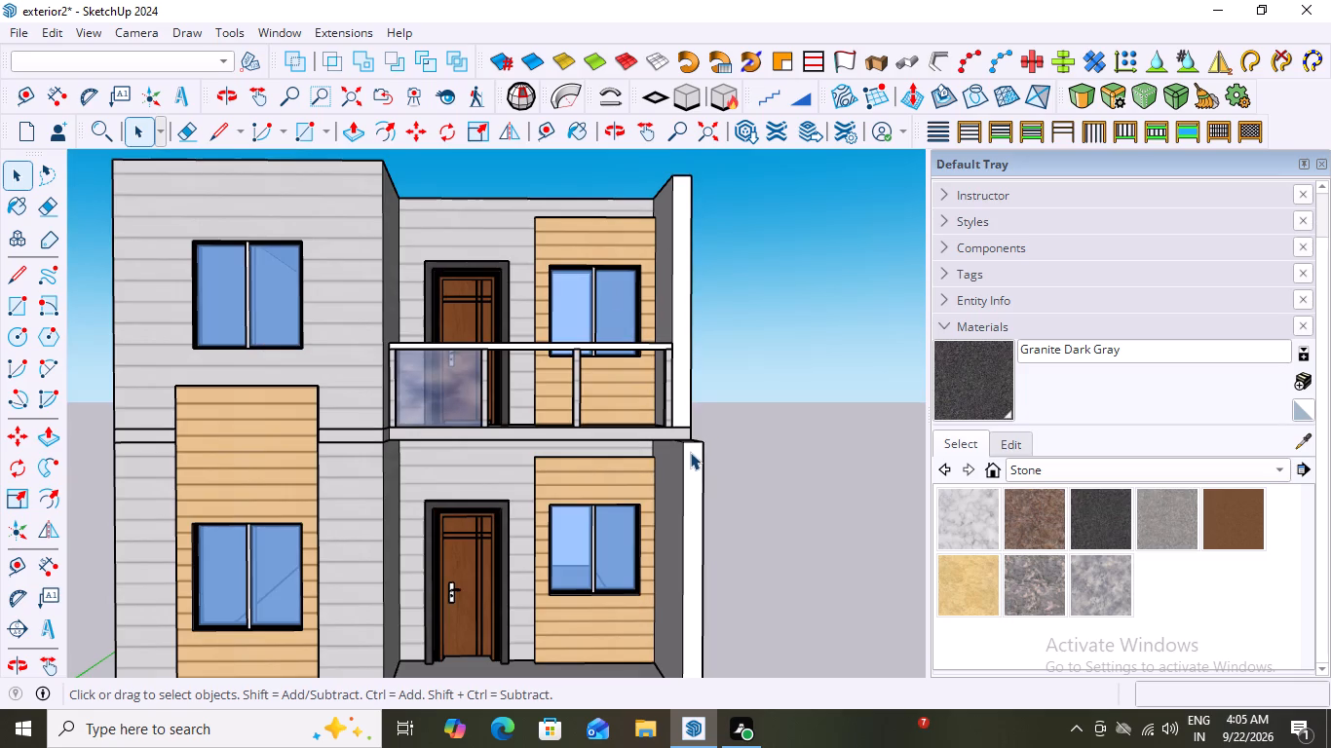
{"action": "scroll", "coordinate": [690, 452], "scroll_direction": "down", "scroll_amount": 2}
{"action": "middle_click_drag", "start_coordinate": [699, 450], "coordinate": [461, 452]}
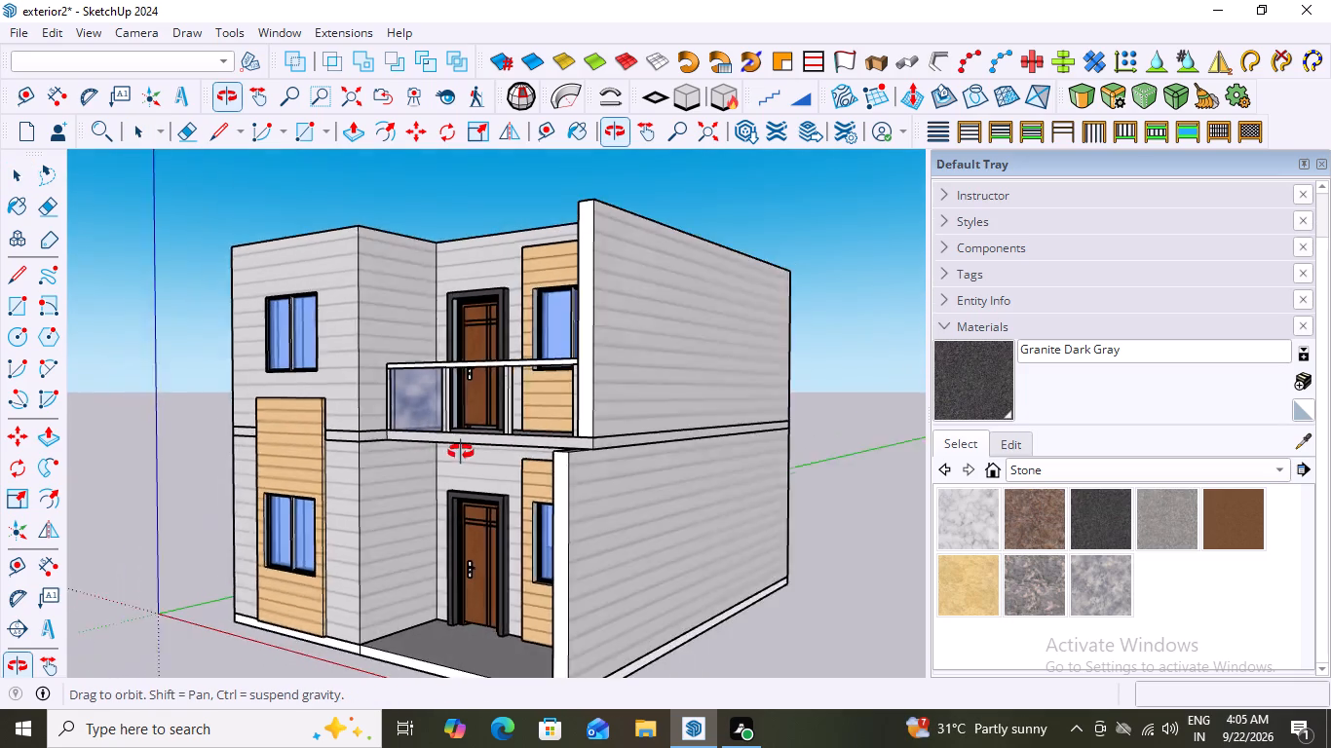
{"action": "middle_click_drag", "start_coordinate": [461, 452], "coordinate": [756, 518]}
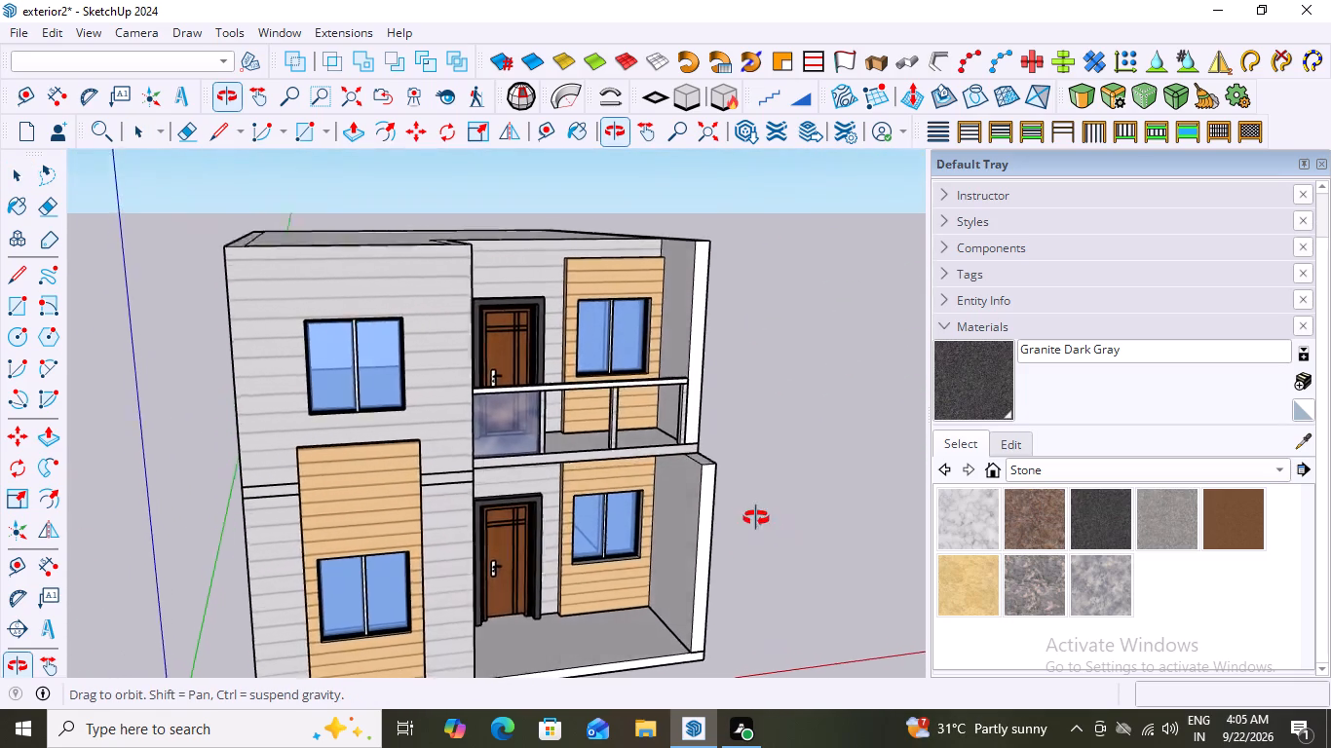
{"action": "middle_click_drag", "start_coordinate": [756, 518], "coordinate": [673, 538]}
{"action": "scroll", "coordinate": [659, 469], "scroll_direction": "up", "scroll_amount": 5}
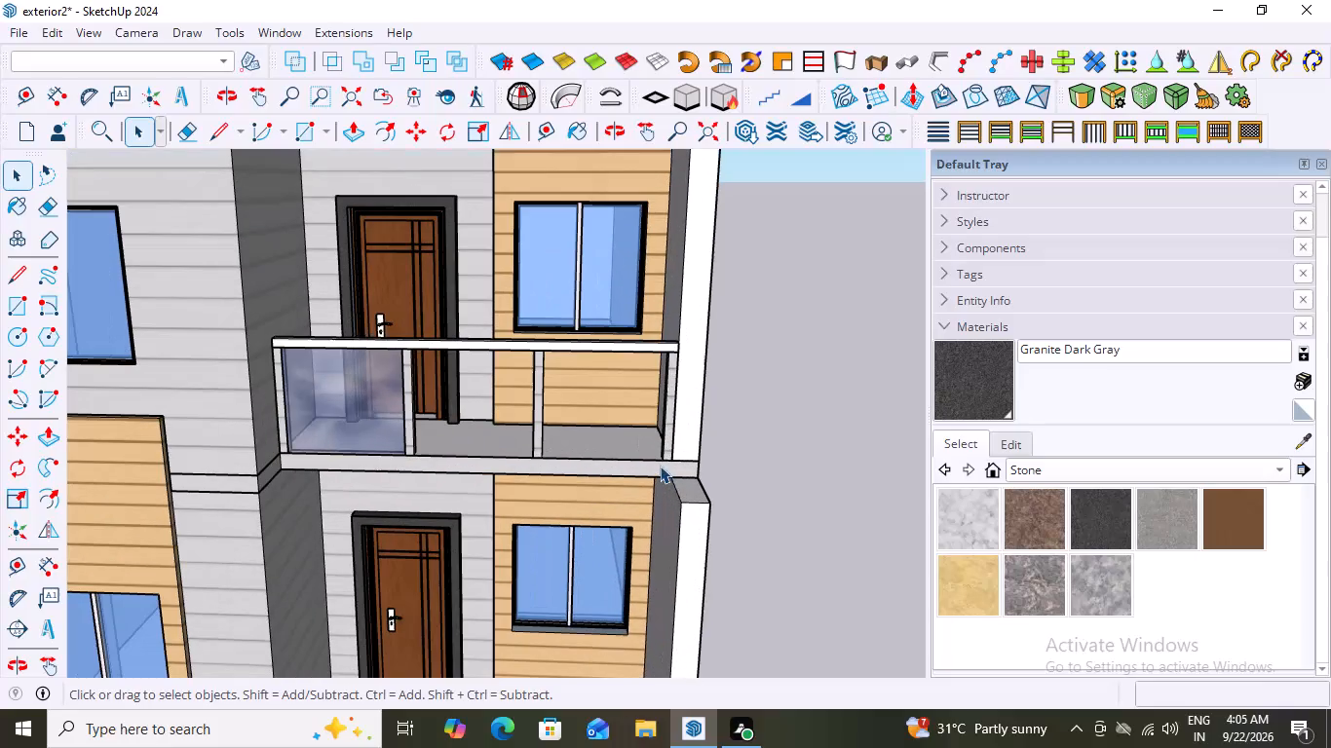
{"action": "middle_click_drag", "start_coordinate": [614, 502], "coordinate": [667, 326]}
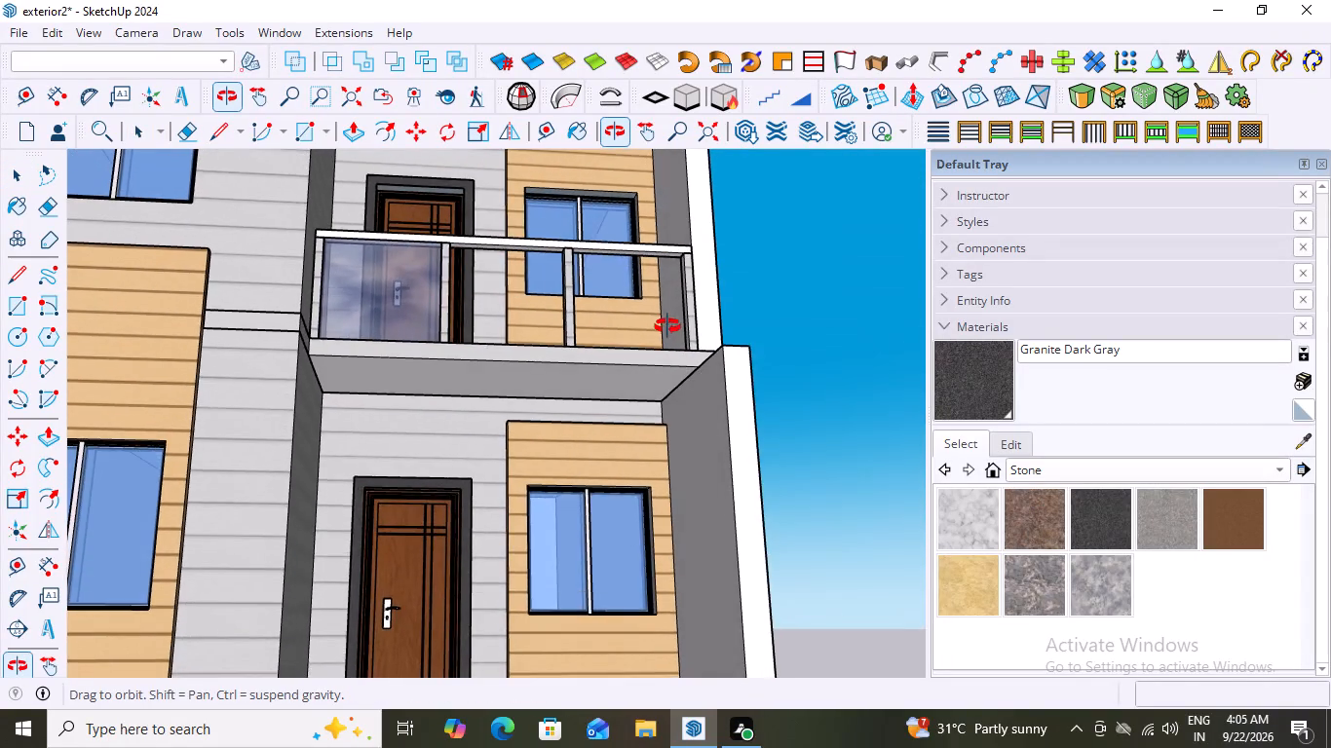
{"action": "middle_click_drag", "start_coordinate": [667, 326], "coordinate": [653, 431]}
{"action": "scroll", "coordinate": [653, 435], "scroll_direction": "down", "scroll_amount": 11}
{"action": "scroll", "coordinate": [669, 568], "scroll_direction": "up", "scroll_amount": 2}
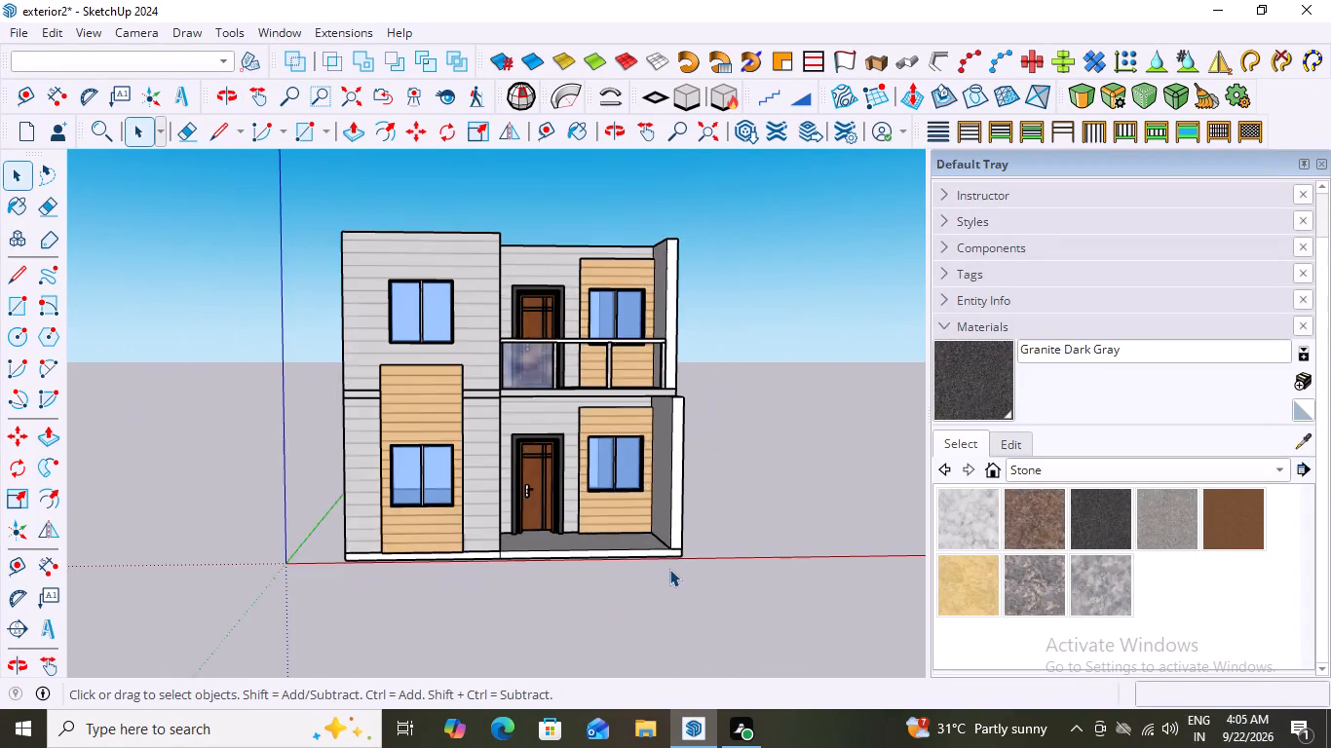
{"action": "scroll", "coordinate": [669, 569], "scroll_direction": "up", "scroll_amount": 4}
{"action": "middle_click_drag", "start_coordinate": [672, 566], "coordinate": [570, 576]}
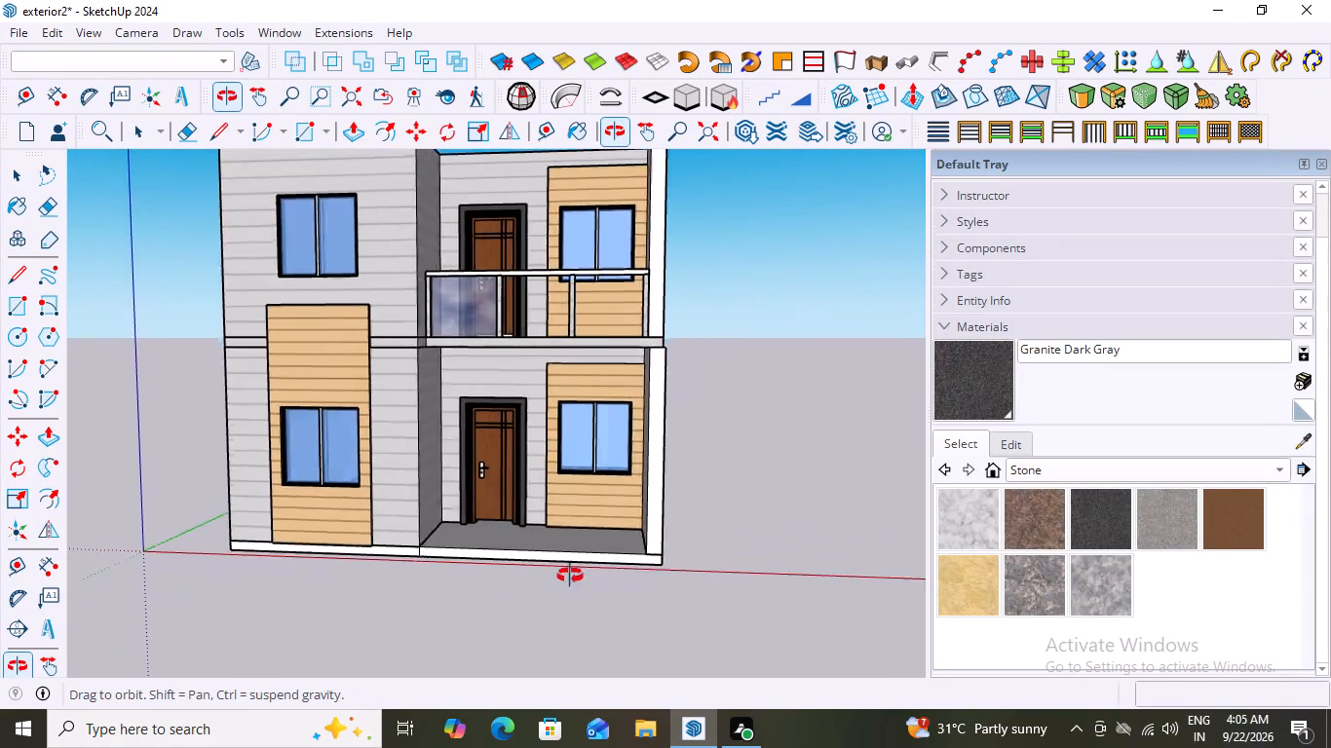
{"action": "middle_click_drag", "start_coordinate": [570, 576], "coordinate": [633, 608]}
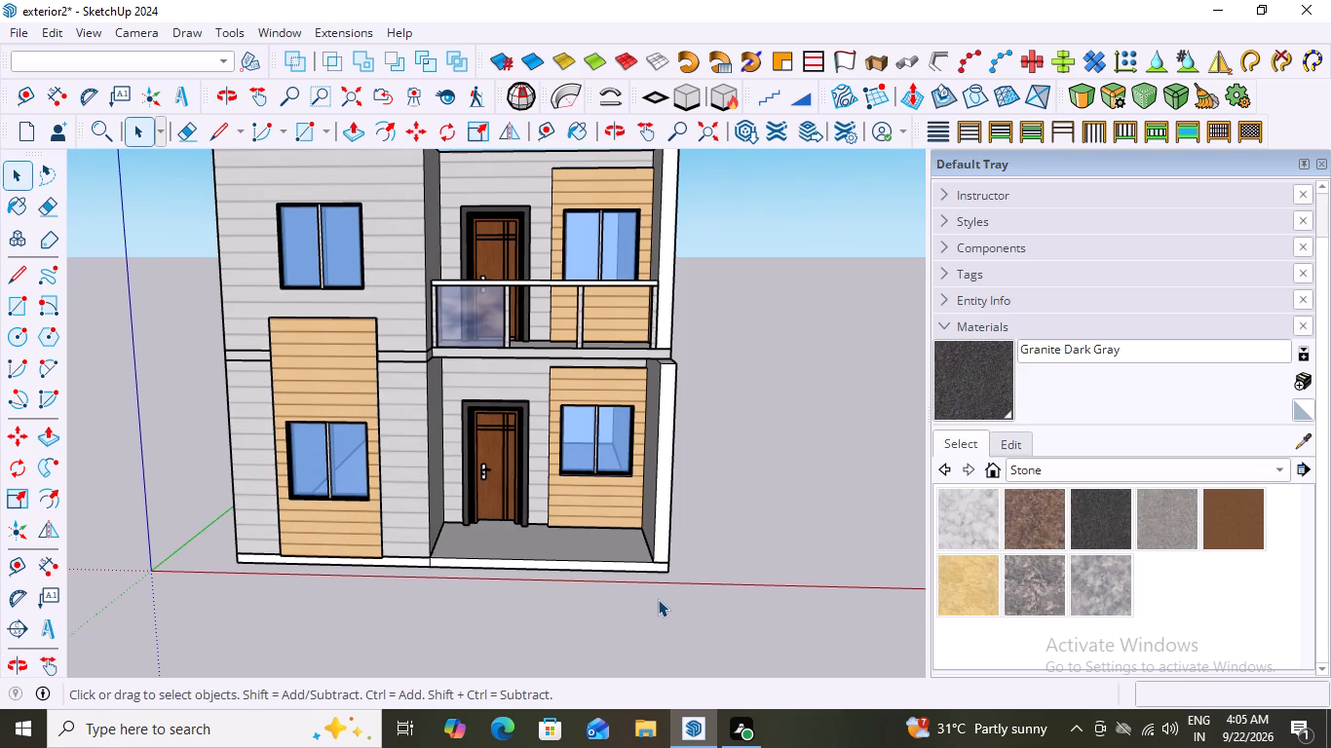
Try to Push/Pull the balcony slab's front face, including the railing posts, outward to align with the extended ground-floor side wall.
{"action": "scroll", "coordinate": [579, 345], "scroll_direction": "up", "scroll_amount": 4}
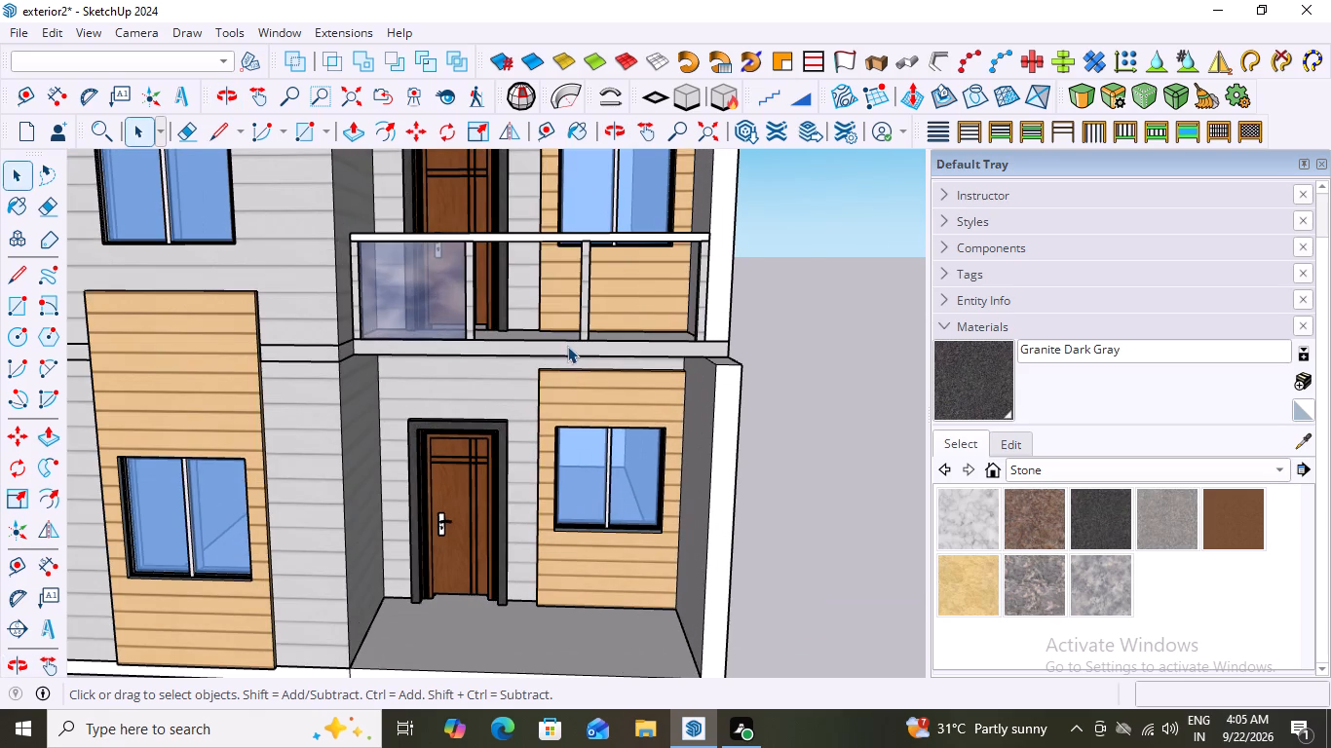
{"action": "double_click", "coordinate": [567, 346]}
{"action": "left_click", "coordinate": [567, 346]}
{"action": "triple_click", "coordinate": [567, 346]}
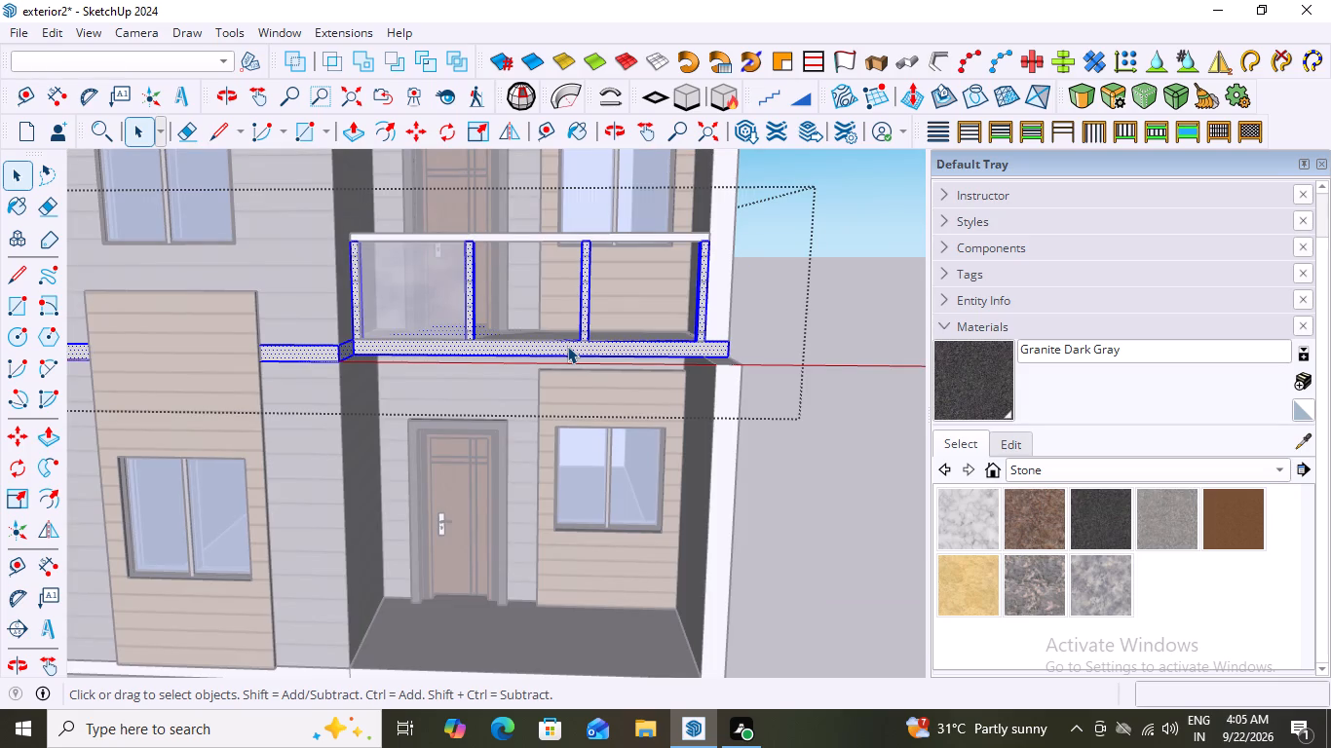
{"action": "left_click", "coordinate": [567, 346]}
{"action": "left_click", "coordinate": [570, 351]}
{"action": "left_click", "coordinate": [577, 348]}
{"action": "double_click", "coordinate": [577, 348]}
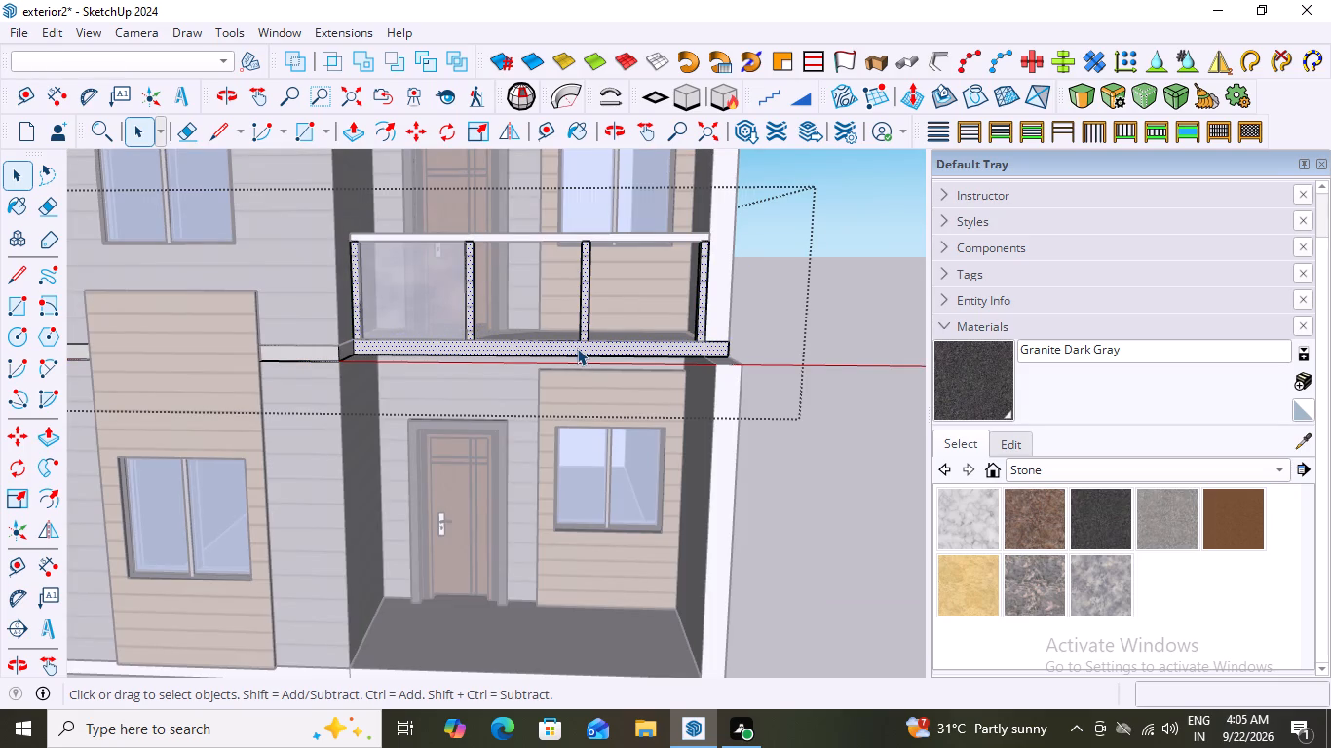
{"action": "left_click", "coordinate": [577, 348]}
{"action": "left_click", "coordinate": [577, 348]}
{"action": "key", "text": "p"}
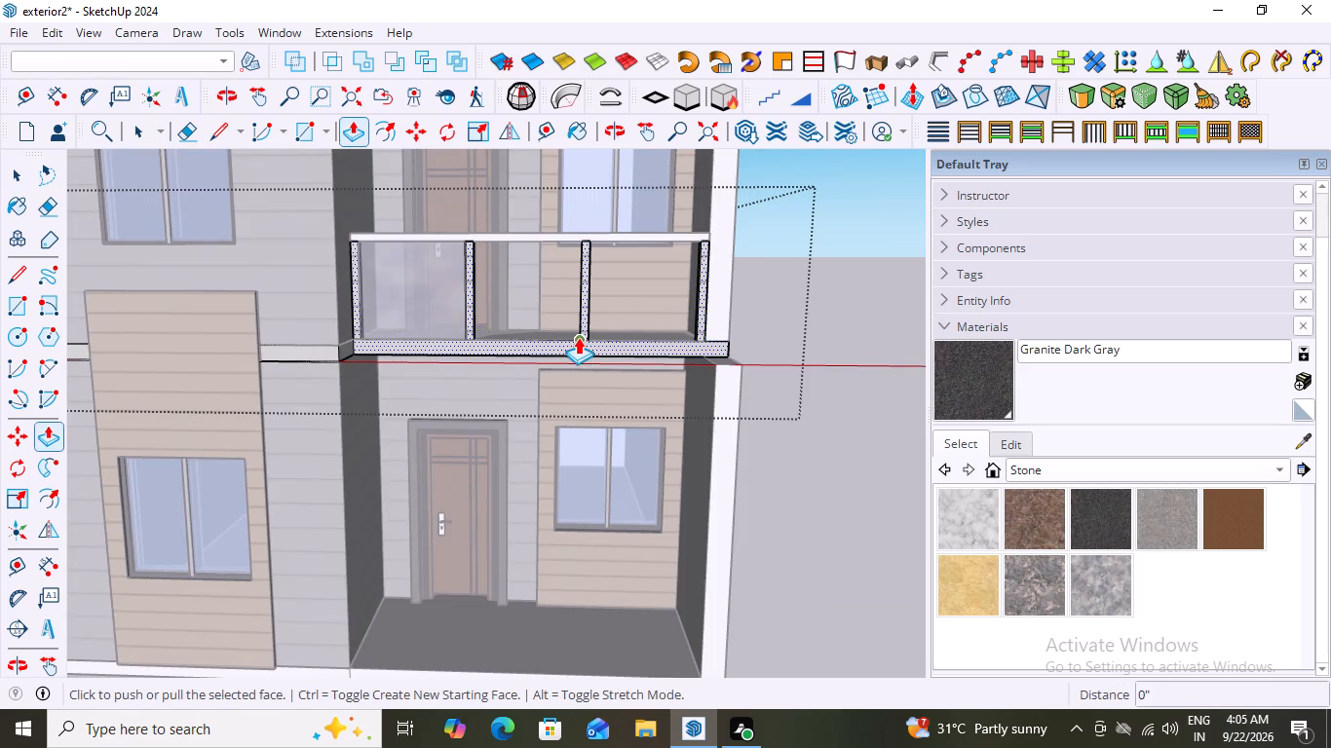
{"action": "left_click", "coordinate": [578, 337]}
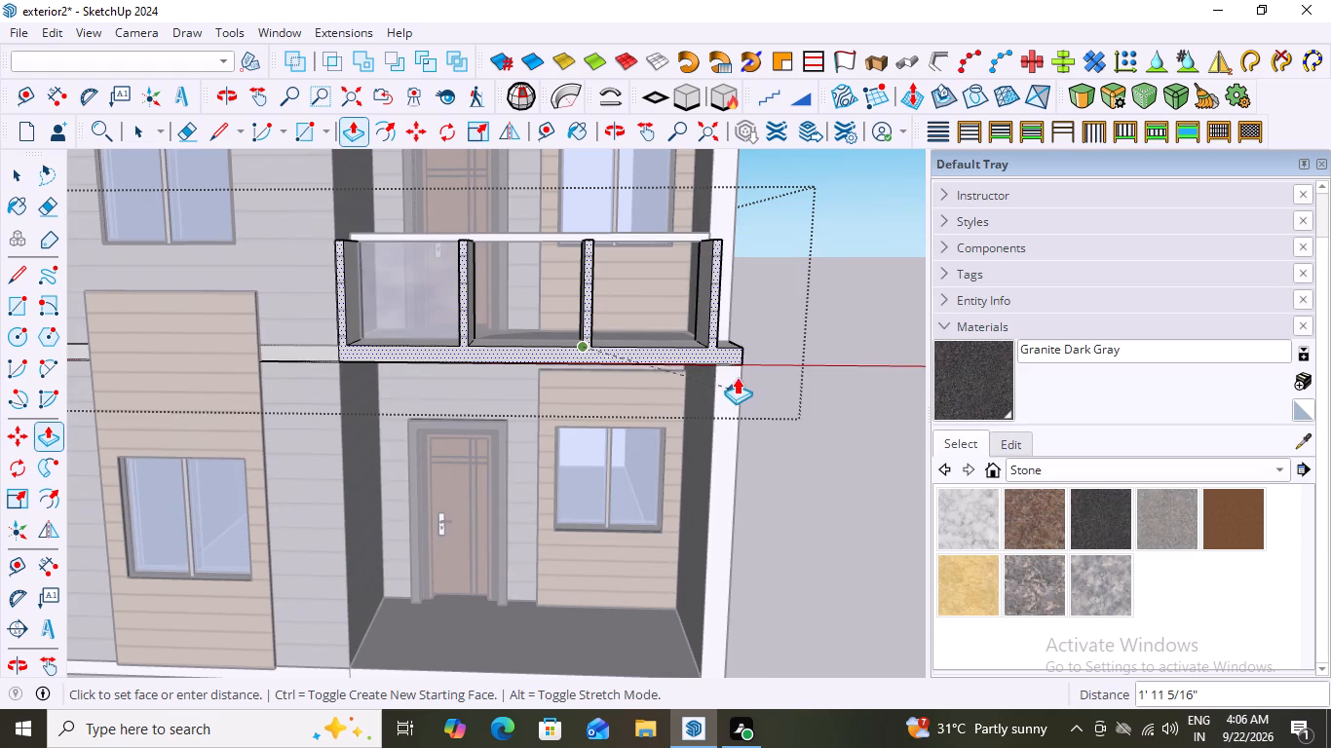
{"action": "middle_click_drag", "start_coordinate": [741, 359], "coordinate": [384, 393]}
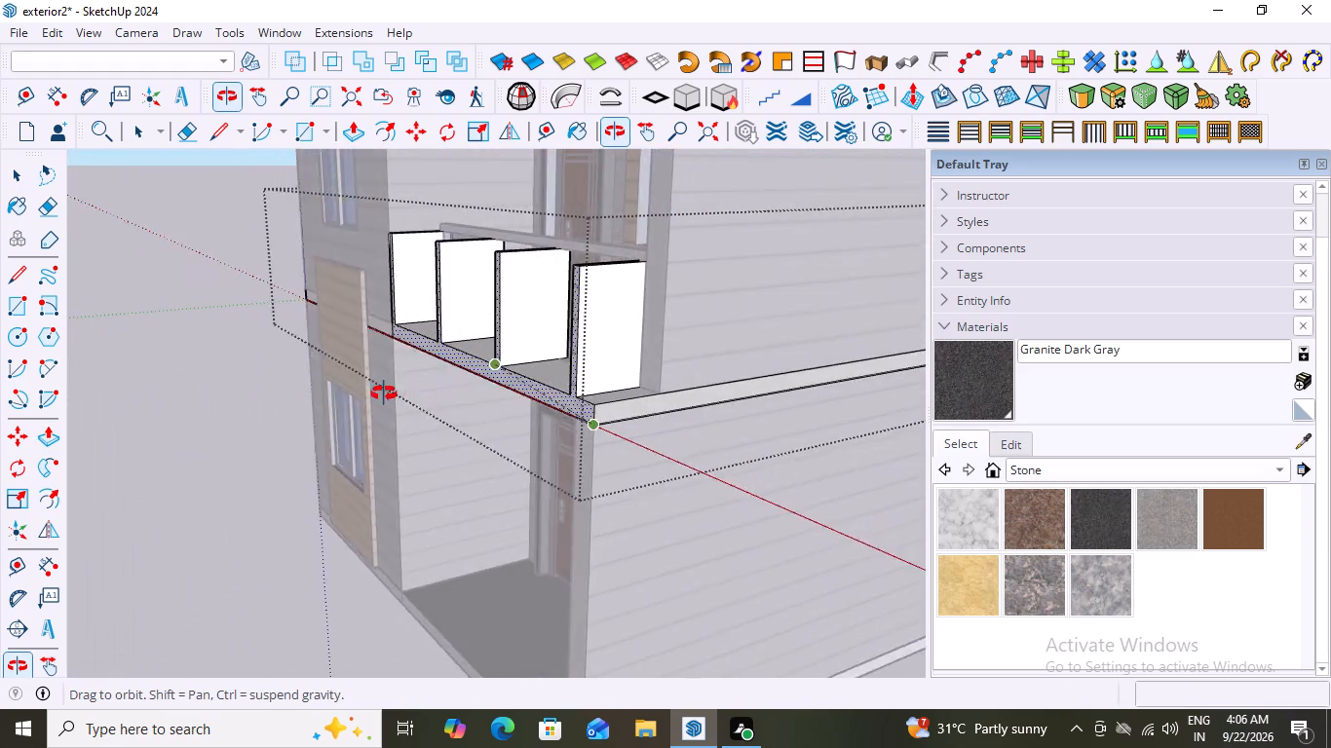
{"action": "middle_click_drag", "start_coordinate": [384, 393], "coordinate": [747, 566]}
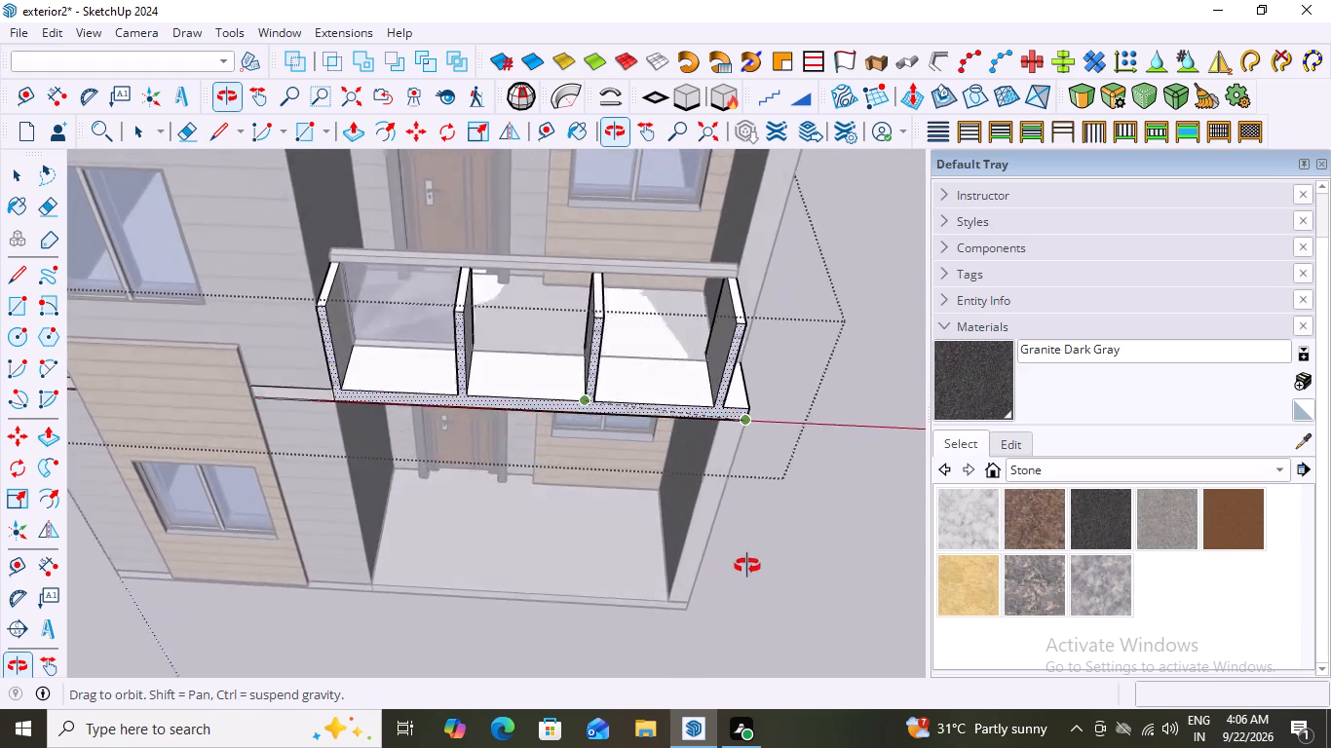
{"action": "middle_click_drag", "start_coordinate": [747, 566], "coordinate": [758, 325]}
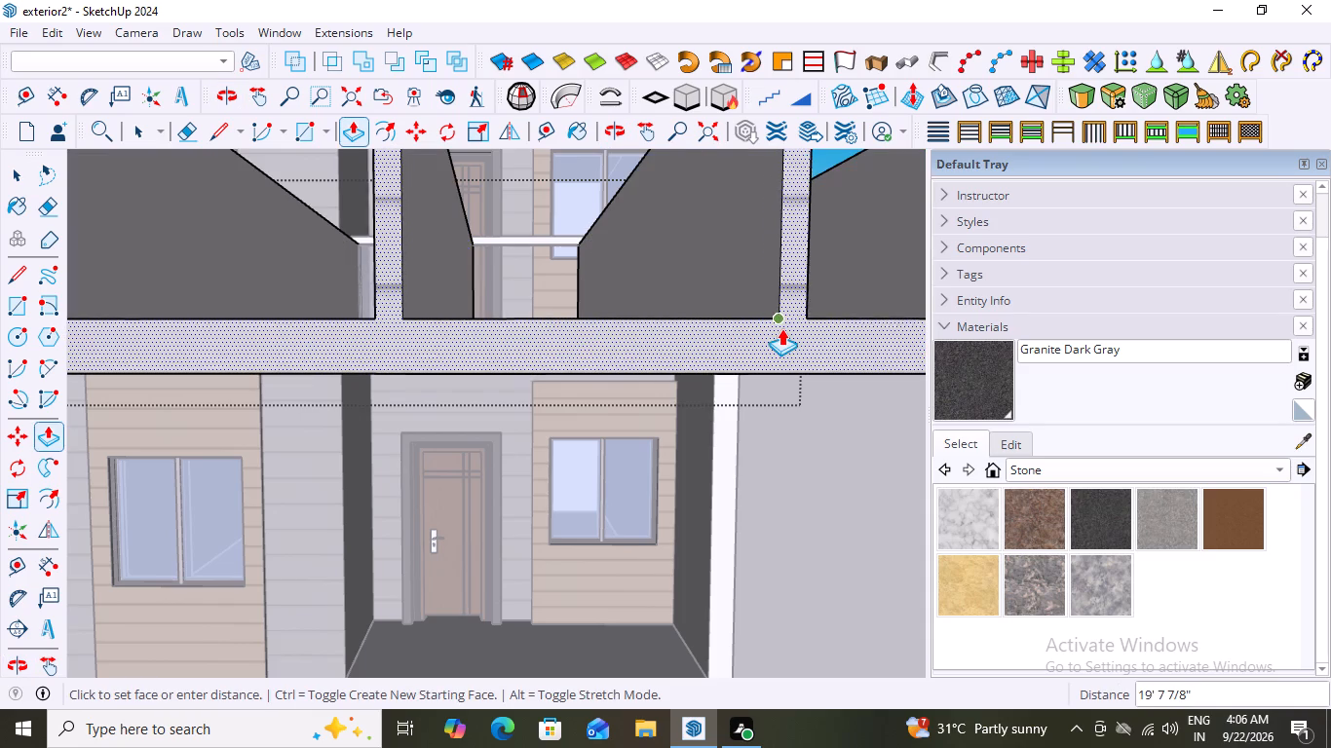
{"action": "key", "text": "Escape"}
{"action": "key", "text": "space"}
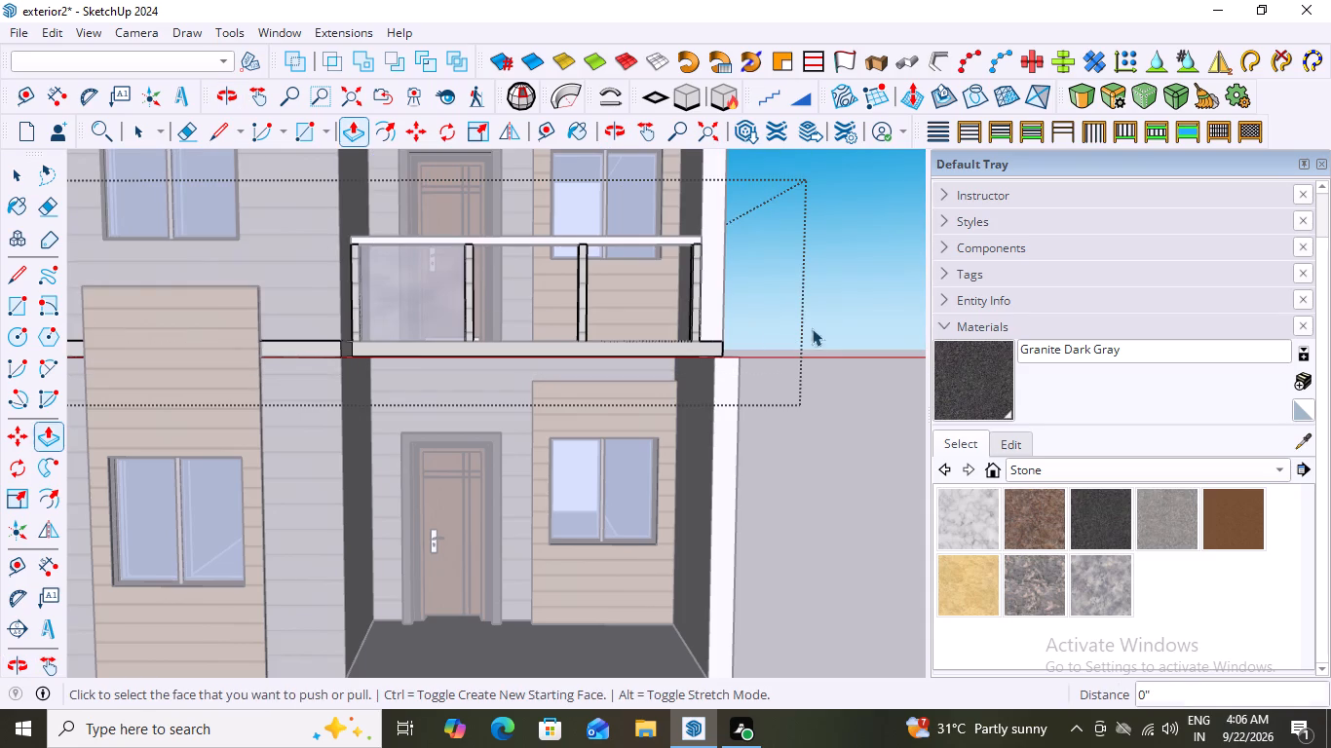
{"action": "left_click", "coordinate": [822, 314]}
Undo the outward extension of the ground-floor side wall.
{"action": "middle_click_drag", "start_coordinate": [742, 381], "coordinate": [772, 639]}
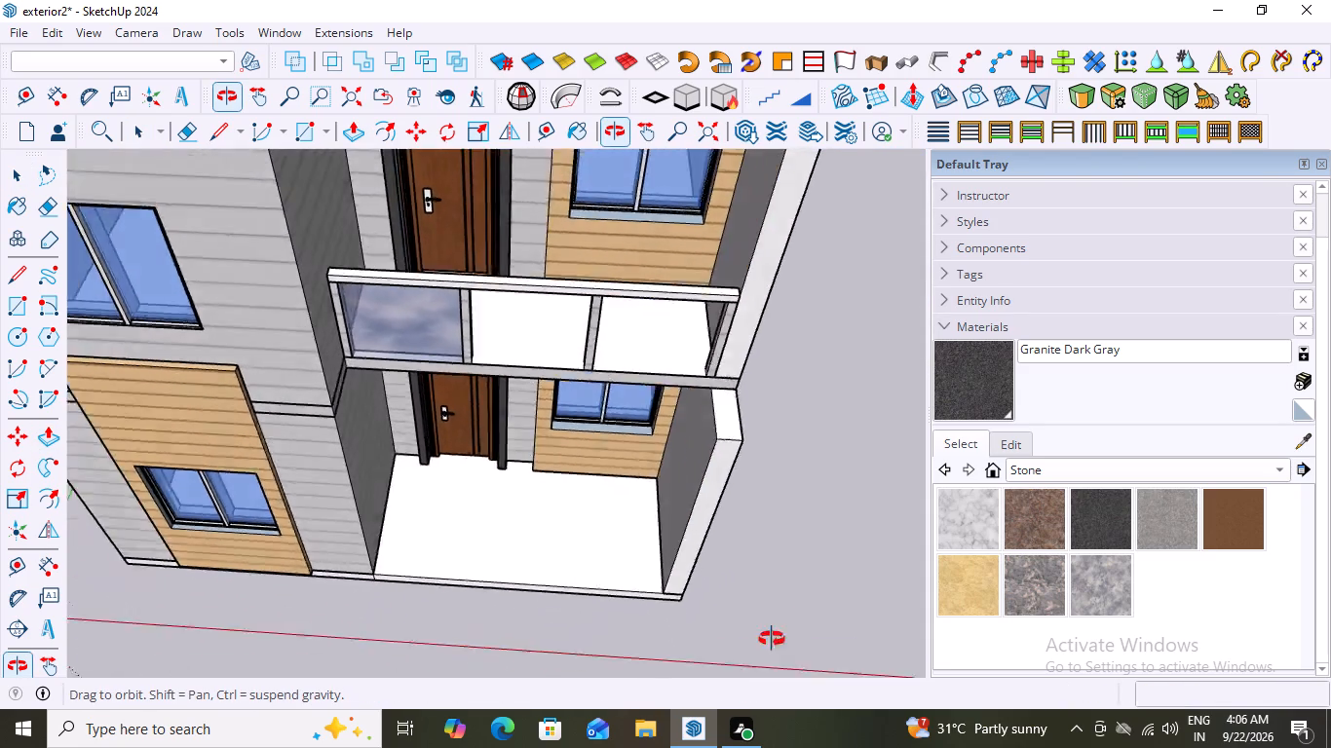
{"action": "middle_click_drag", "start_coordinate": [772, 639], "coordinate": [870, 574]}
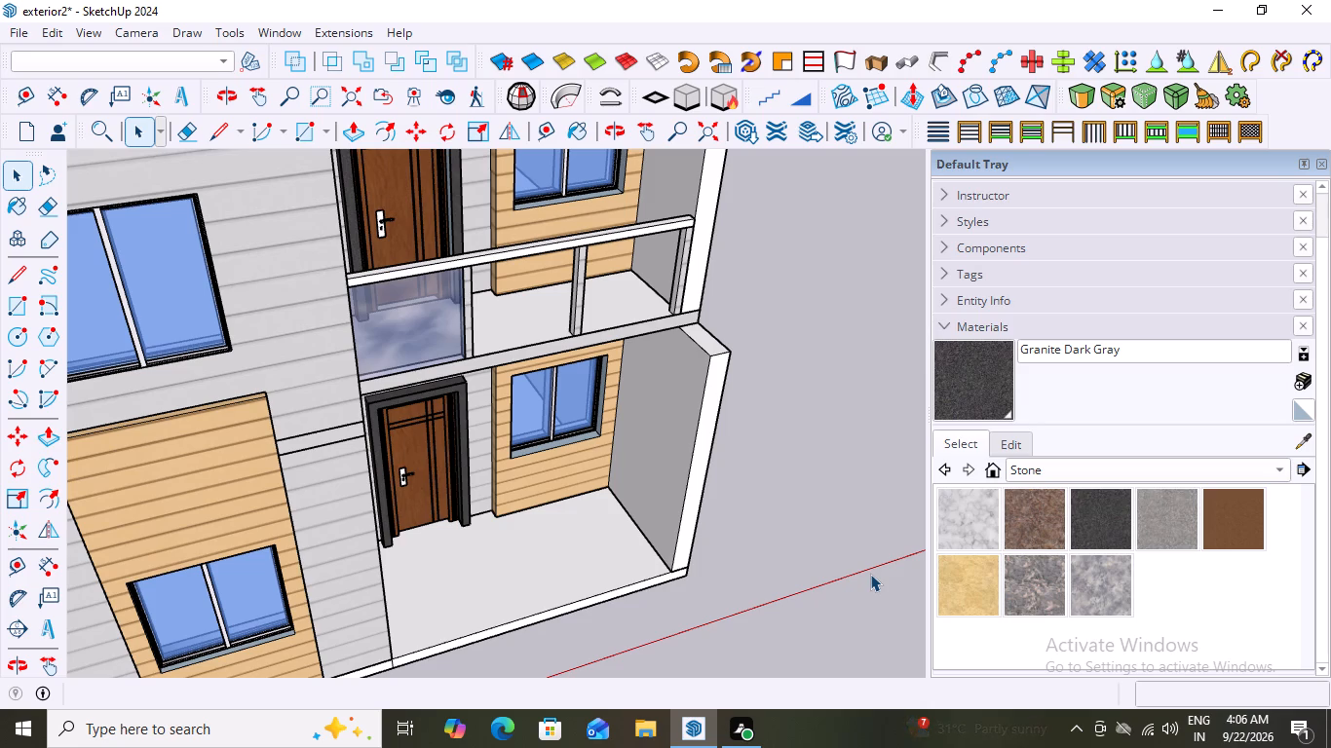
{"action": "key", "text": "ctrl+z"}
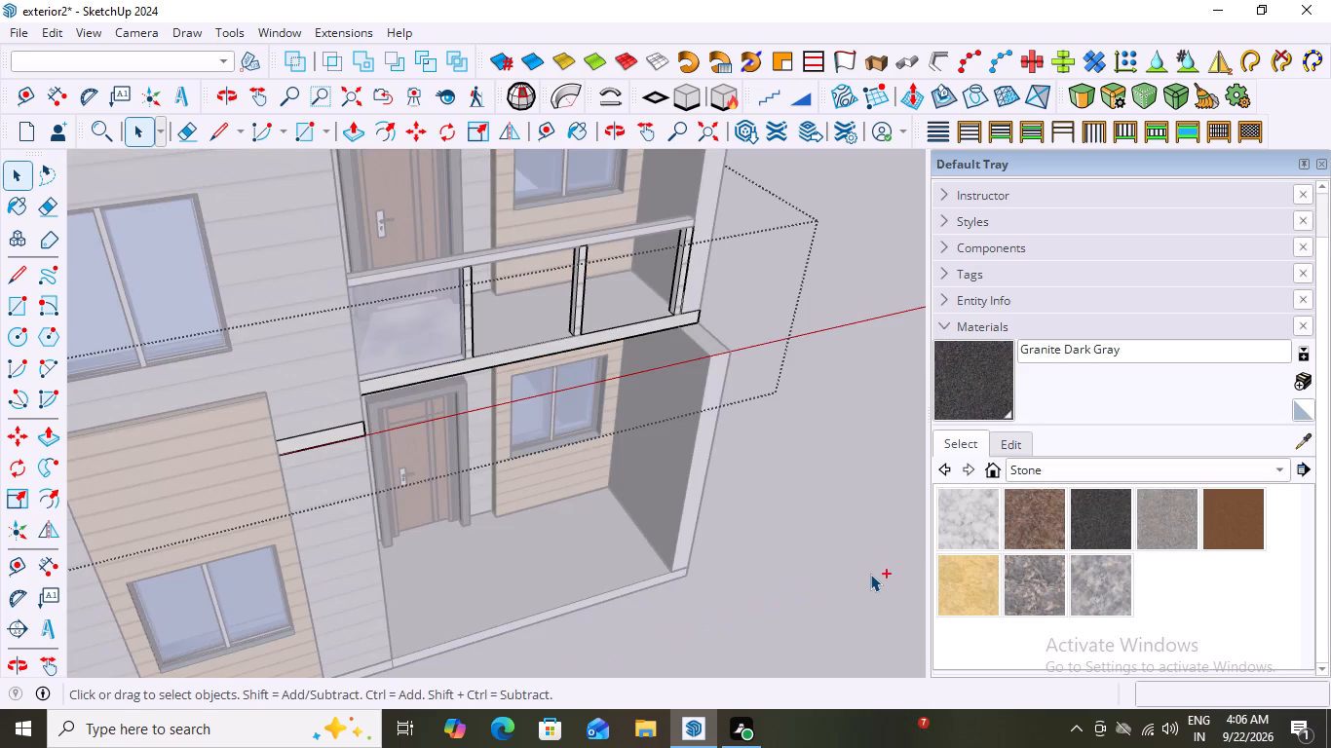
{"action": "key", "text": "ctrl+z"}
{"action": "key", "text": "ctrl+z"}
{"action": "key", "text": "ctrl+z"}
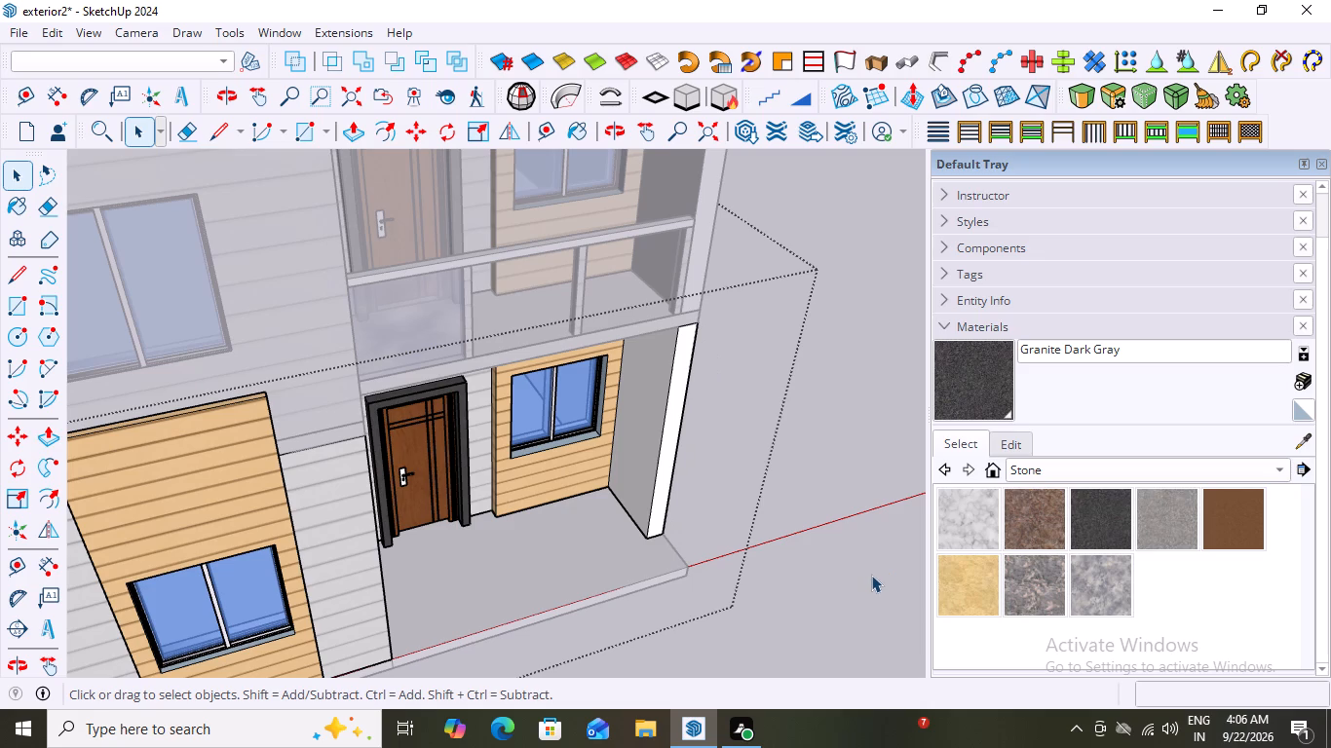
Examine the house front, the porch and side wall alignment, and the open balcony railing bays from several angles.
{"action": "key", "text": "space"}
{"action": "left_click", "coordinate": [825, 314]}
{"action": "middle_click_drag", "start_coordinate": [889, 365], "coordinate": [616, 467]}
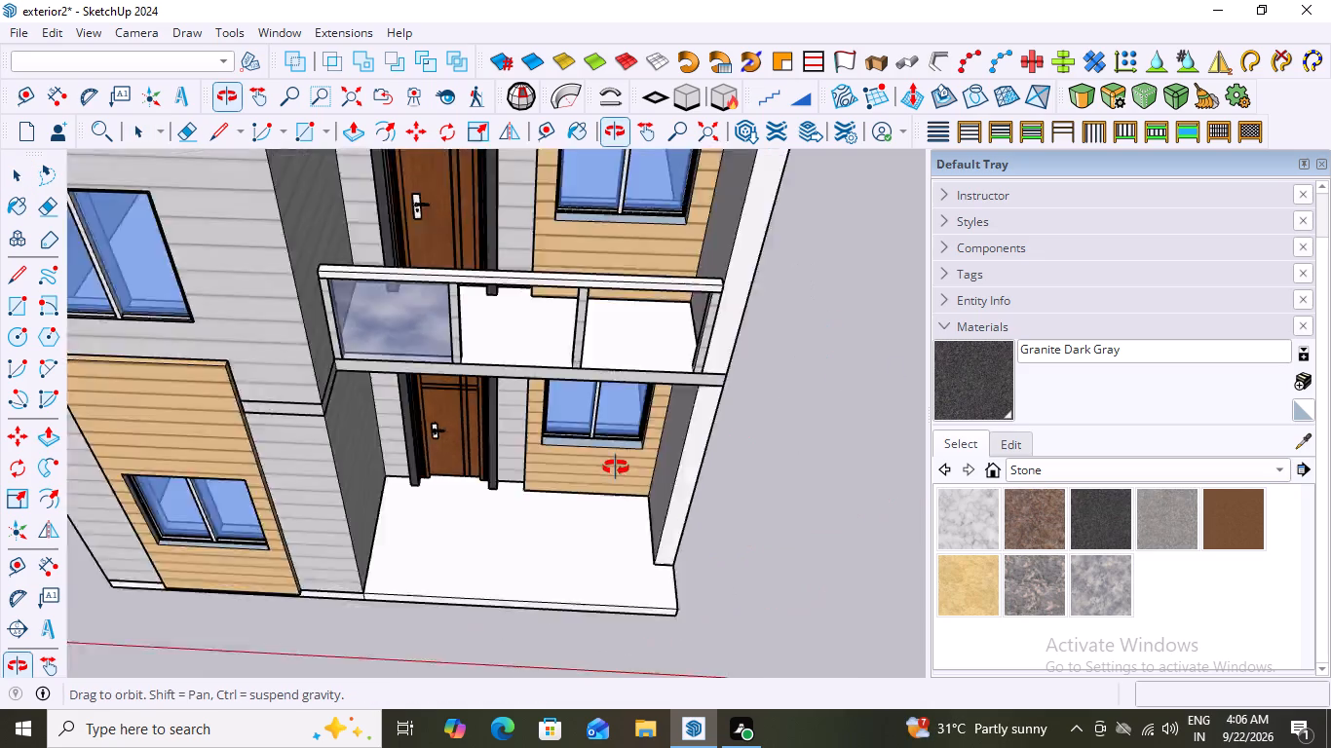
{"action": "middle_click_drag", "start_coordinate": [616, 467], "coordinate": [662, 490]}
{"action": "scroll", "coordinate": [464, 447], "scroll_direction": "down", "scroll_amount": 8}
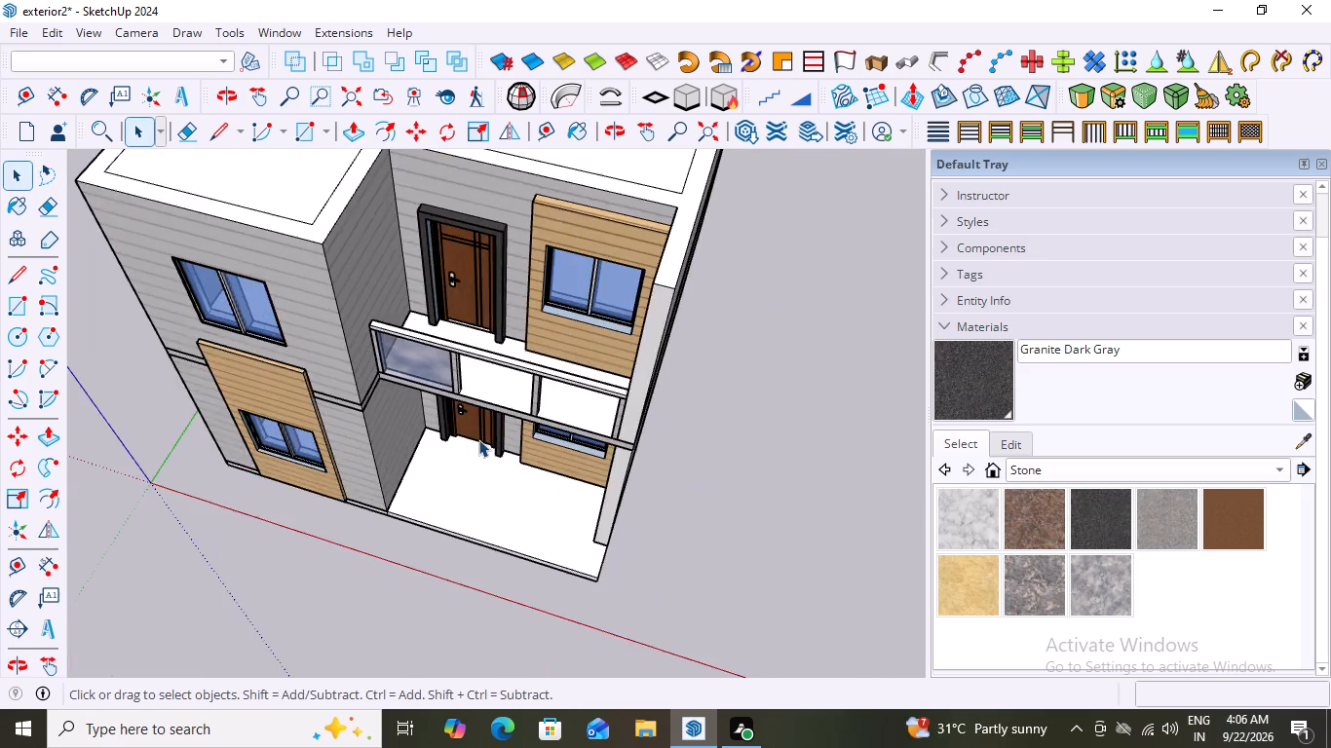
{"action": "scroll", "coordinate": [478, 439], "scroll_direction": "down", "scroll_amount": 1}
{"action": "middle_click_drag", "start_coordinate": [499, 418], "coordinate": [664, 212]}
{"action": "scroll", "coordinate": [542, 393], "scroll_direction": "up", "scroll_amount": 3}
{"action": "middle_click_drag", "start_coordinate": [514, 444], "coordinate": [502, 447]}
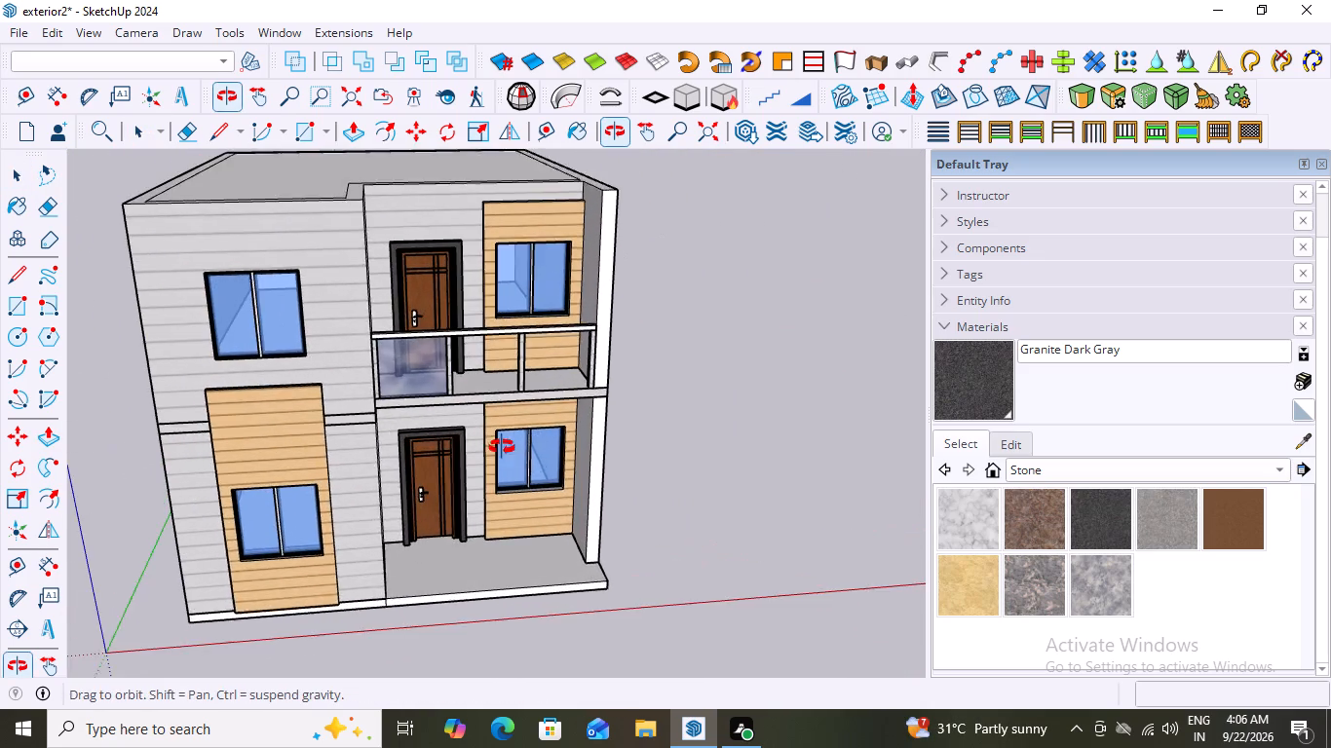
{"action": "middle_click_drag", "start_coordinate": [502, 447], "coordinate": [451, 451]}
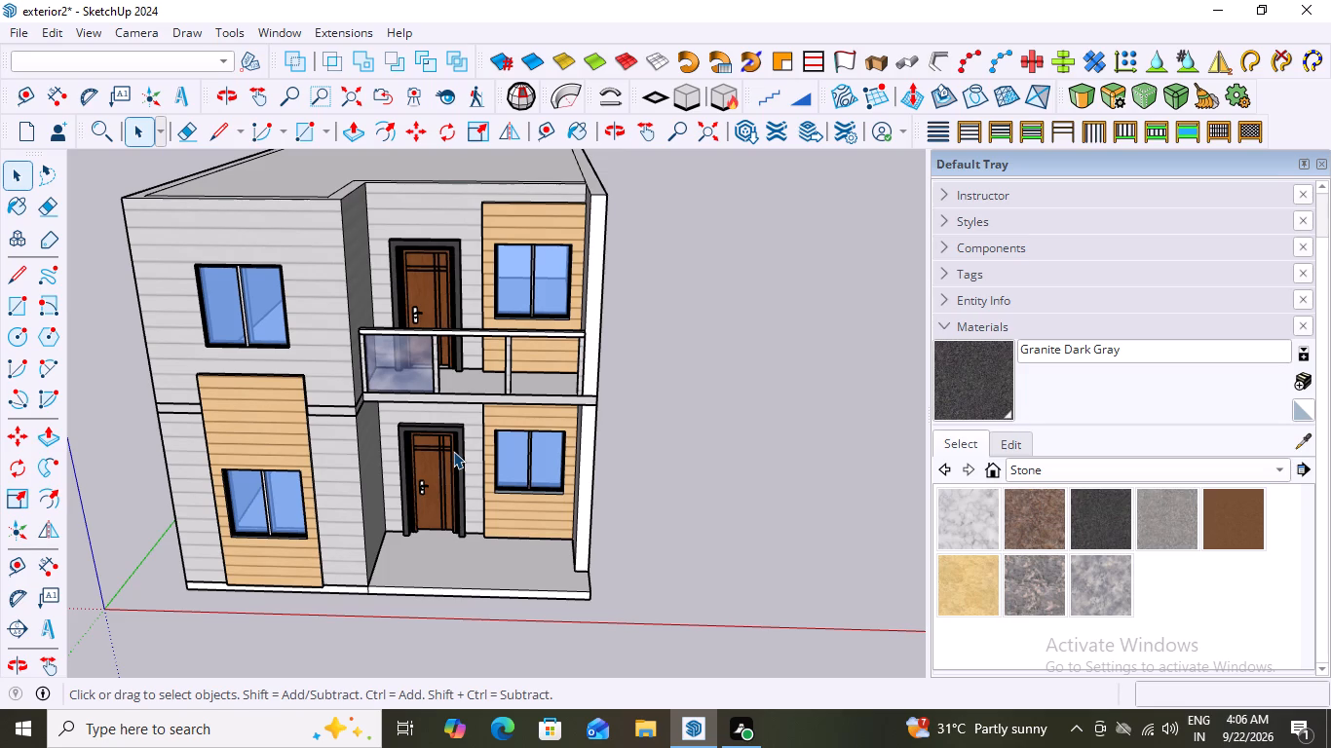
{"action": "scroll", "coordinate": [490, 327], "scroll_direction": "down", "scroll_amount": 3}
{"action": "middle_click", "coordinate": [470, 339]}
{"action": "scroll", "coordinate": [471, 336], "scroll_direction": "up", "scroll_amount": 4}
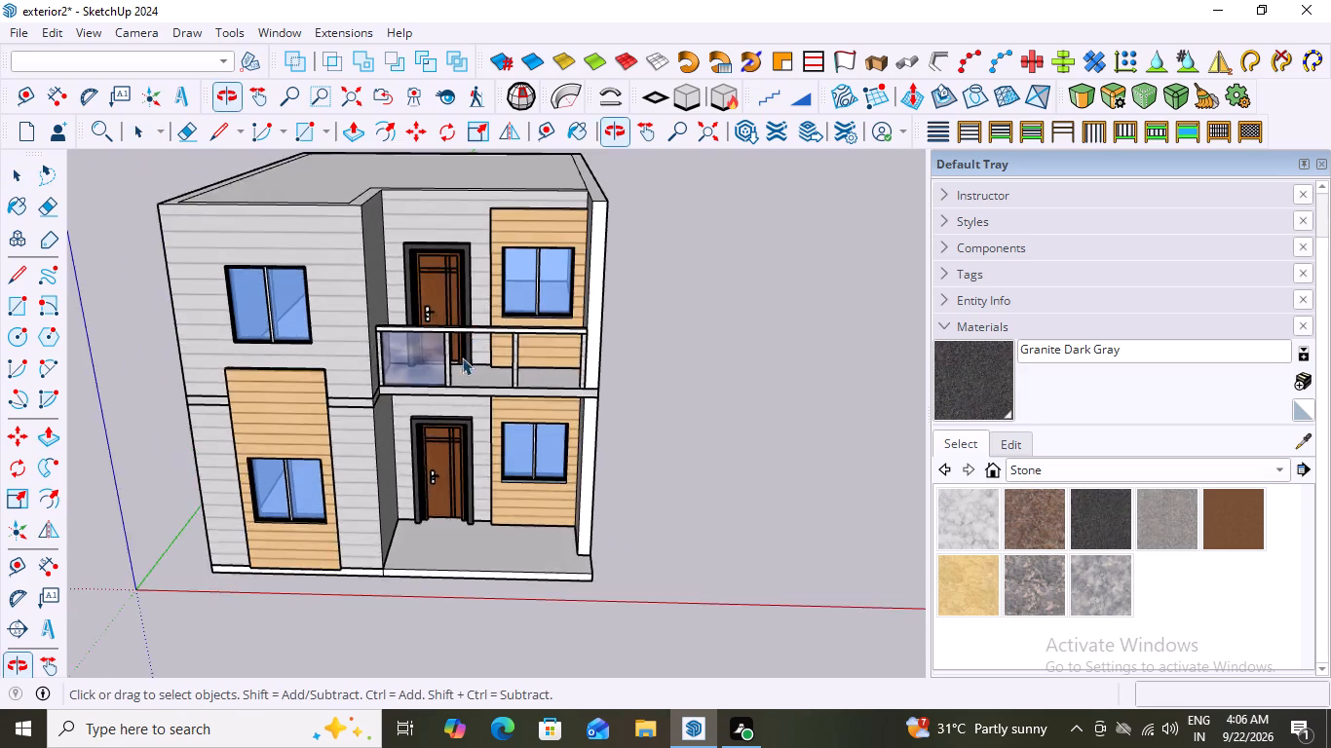
{"action": "scroll", "coordinate": [462, 357], "scroll_direction": "up", "scroll_amount": 9}
{"action": "middle_click_drag", "start_coordinate": [455, 338], "coordinate": [121, 340]}
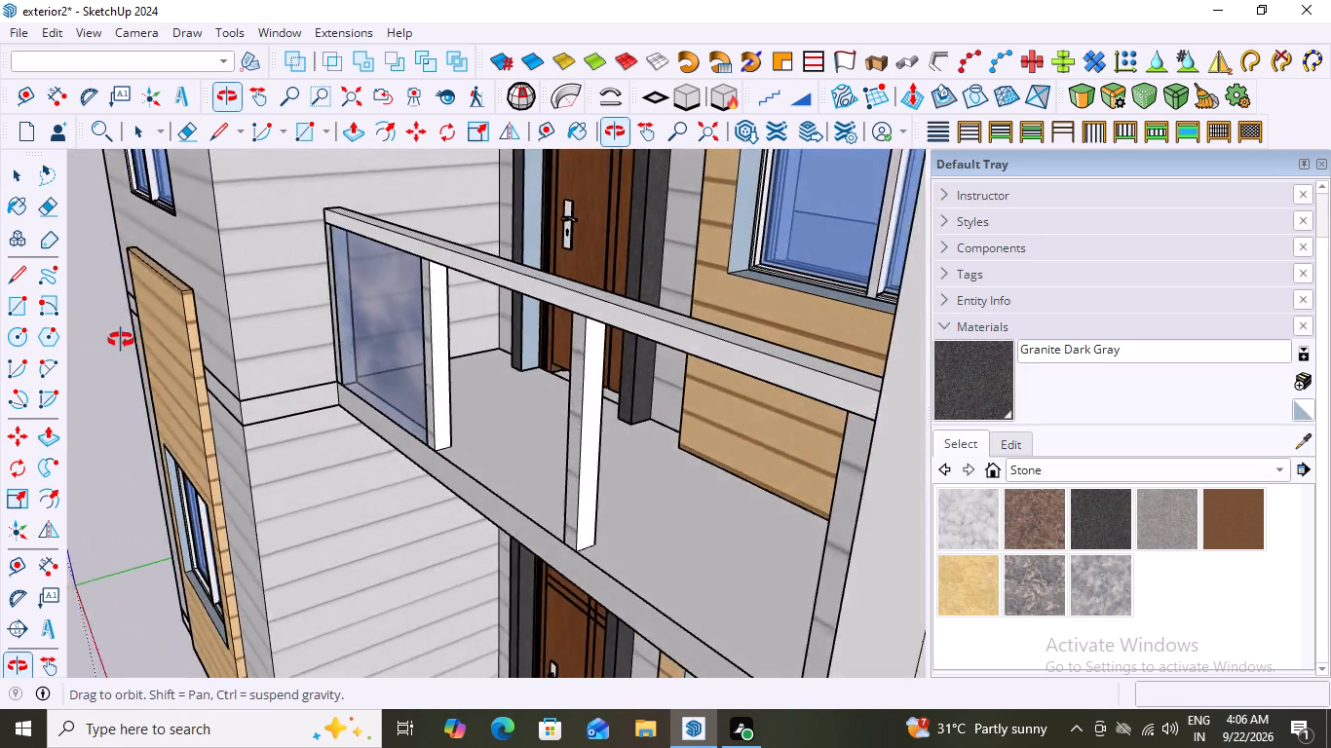
{"action": "middle_click_drag", "start_coordinate": [121, 340], "coordinate": [346, 229]}
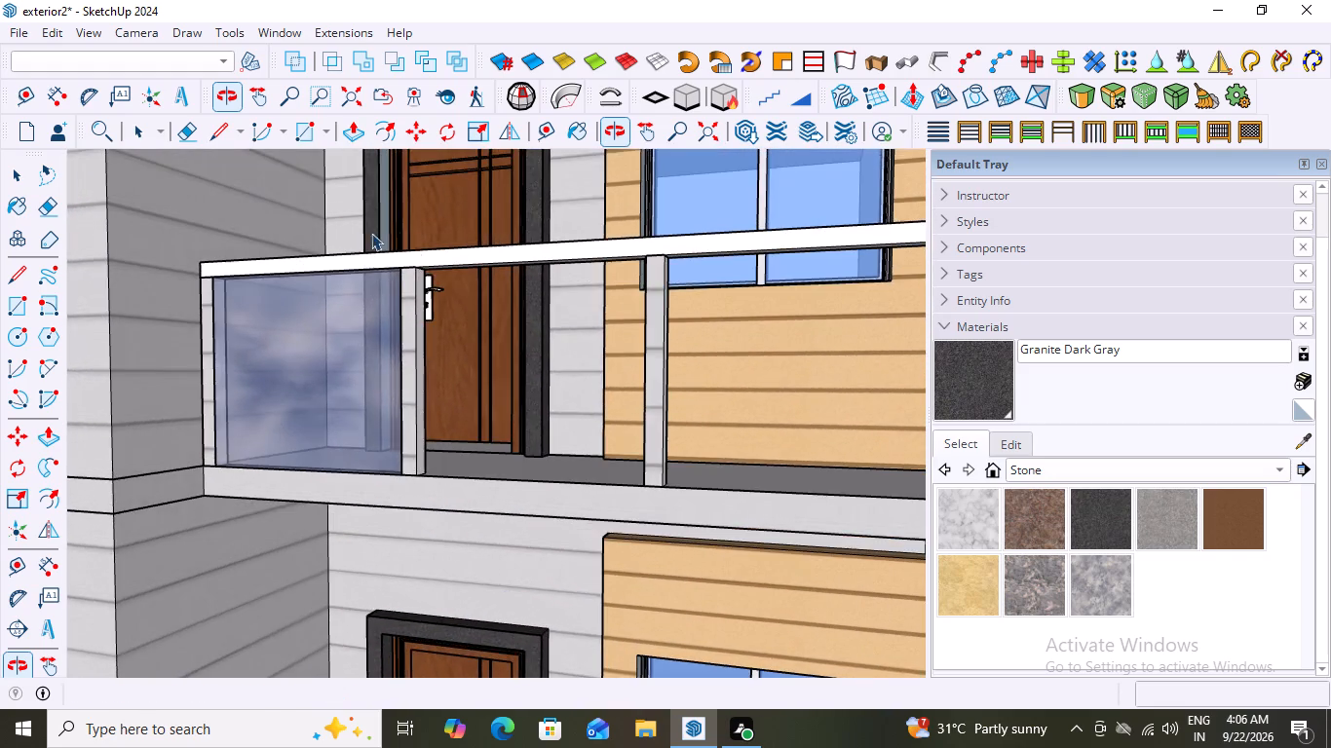
{"action": "scroll", "coordinate": [452, 291], "scroll_direction": "up", "scroll_amount": 6}
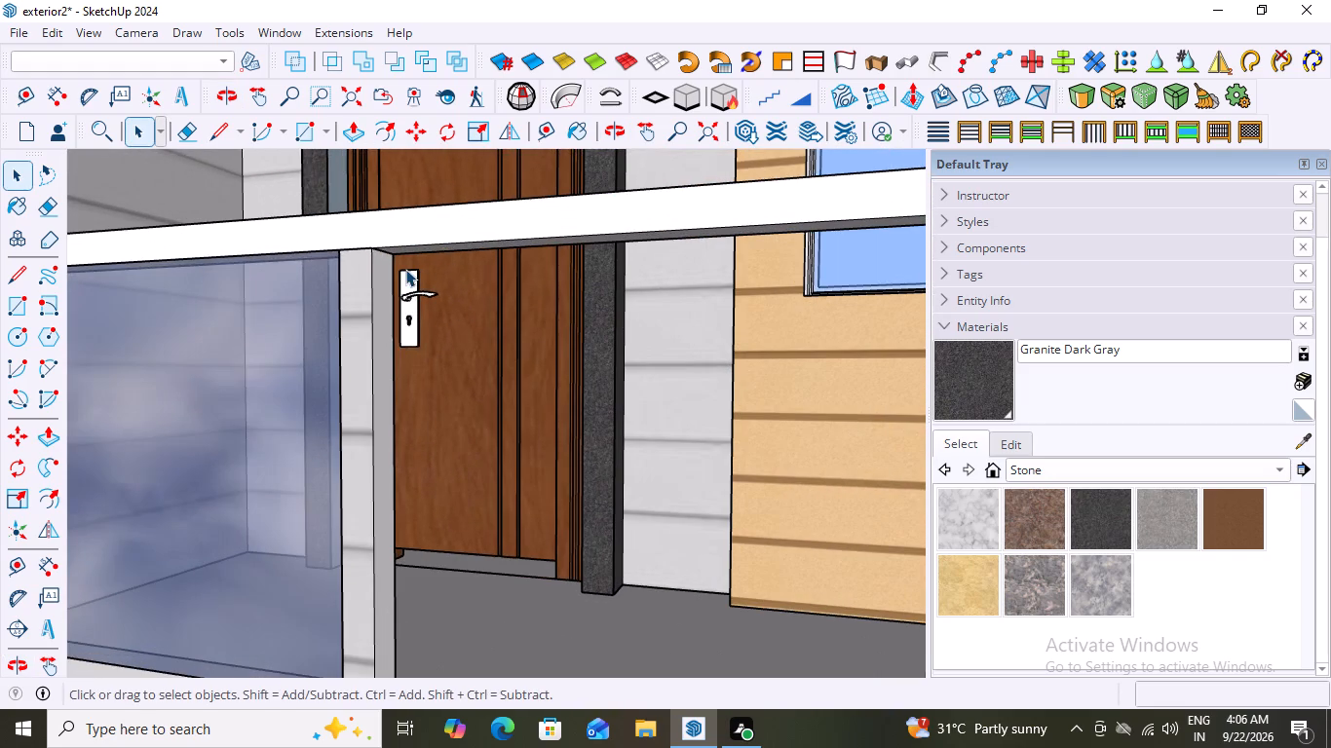
{"action": "scroll", "coordinate": [385, 239], "scroll_direction": "up", "scroll_amount": 6}
{"action": "scroll", "coordinate": [382, 268], "scroll_direction": "down", "scroll_amount": 2}
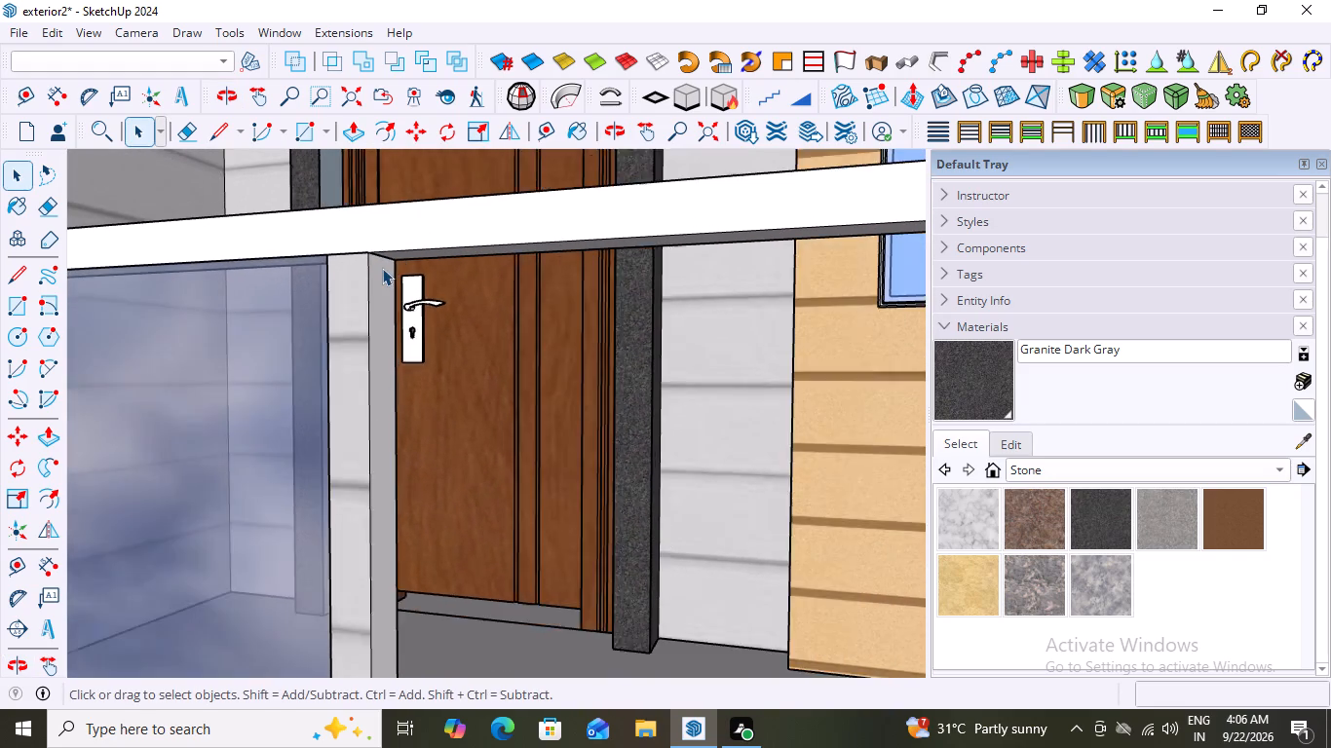
{"action": "scroll", "coordinate": [382, 268], "scroll_direction": "down", "scroll_amount": 10}
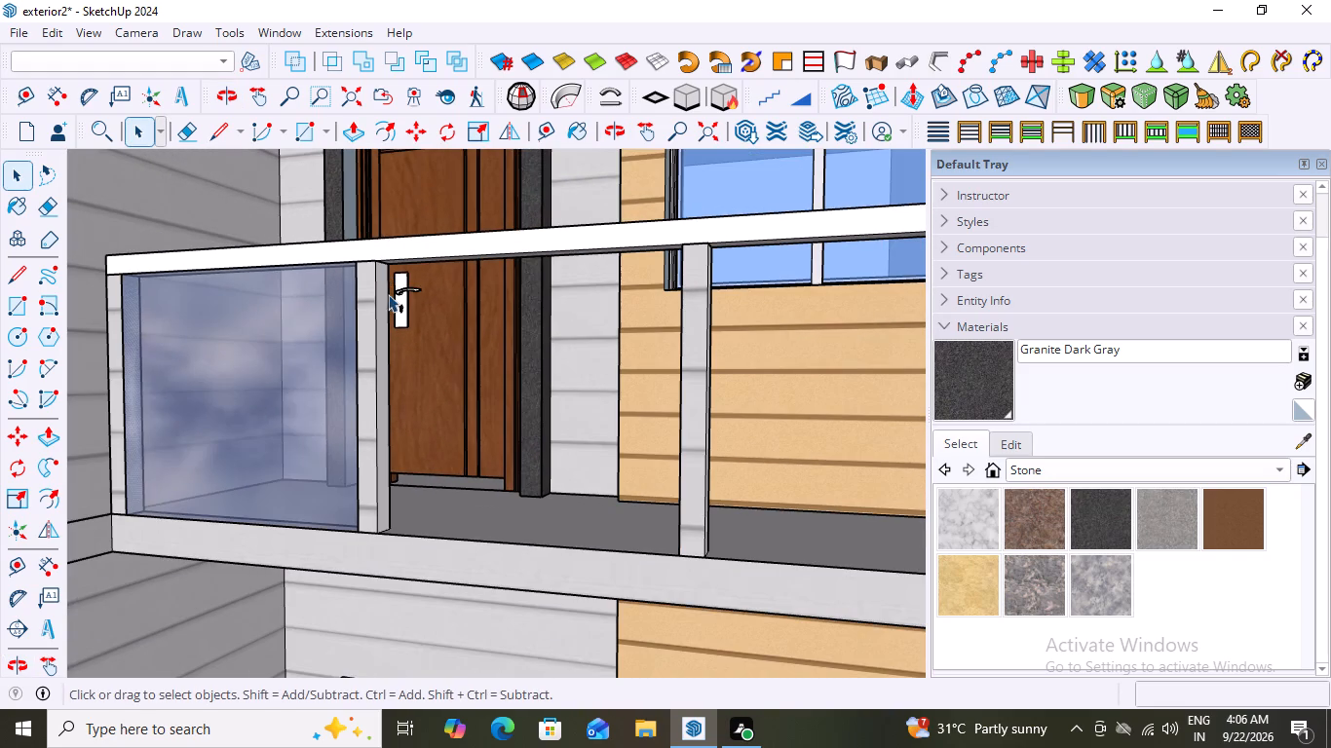
Draw a 3' 5" by 3 11/16" rectangle on the balcony slab between the two posts of the middle railing bay.
{"action": "middle_click_drag", "start_coordinate": [455, 460], "coordinate": [567, 650]}
{"action": "scroll", "coordinate": [455, 490], "scroll_direction": "down", "scroll_amount": 1}
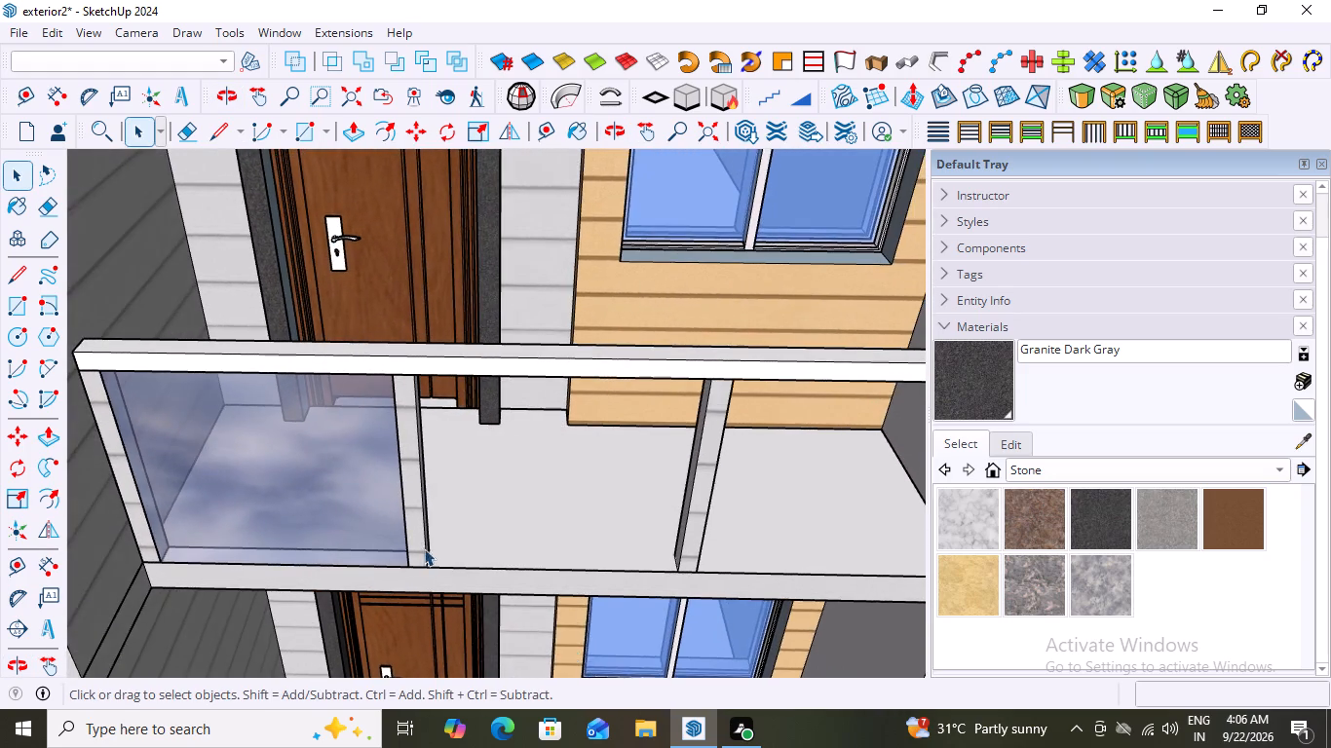
{"action": "scroll", "coordinate": [421, 542], "scroll_direction": "up", "scroll_amount": 7}
{"action": "key", "text": "r"}
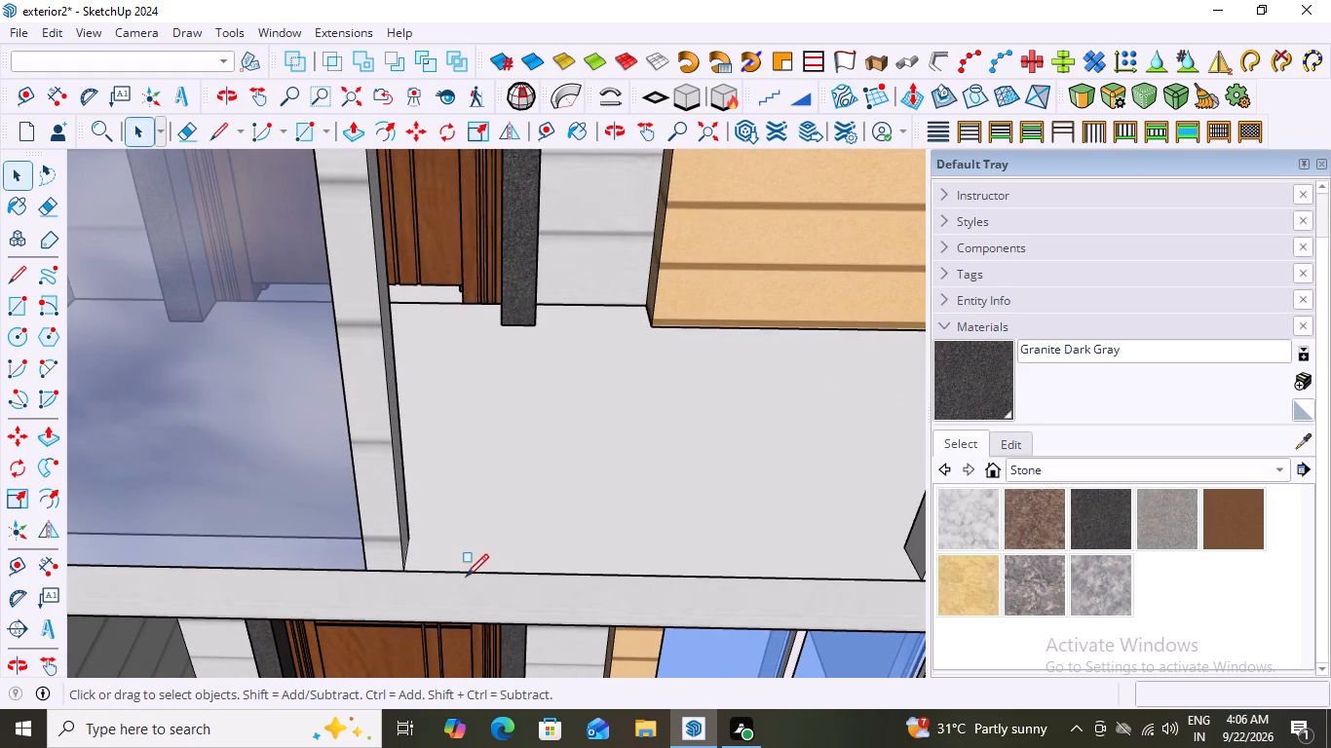
{"action": "scroll", "coordinate": [521, 542], "scroll_direction": "down", "scroll_amount": 4}
{"action": "scroll", "coordinate": [669, 574], "scroll_direction": "up", "scroll_amount": 3}
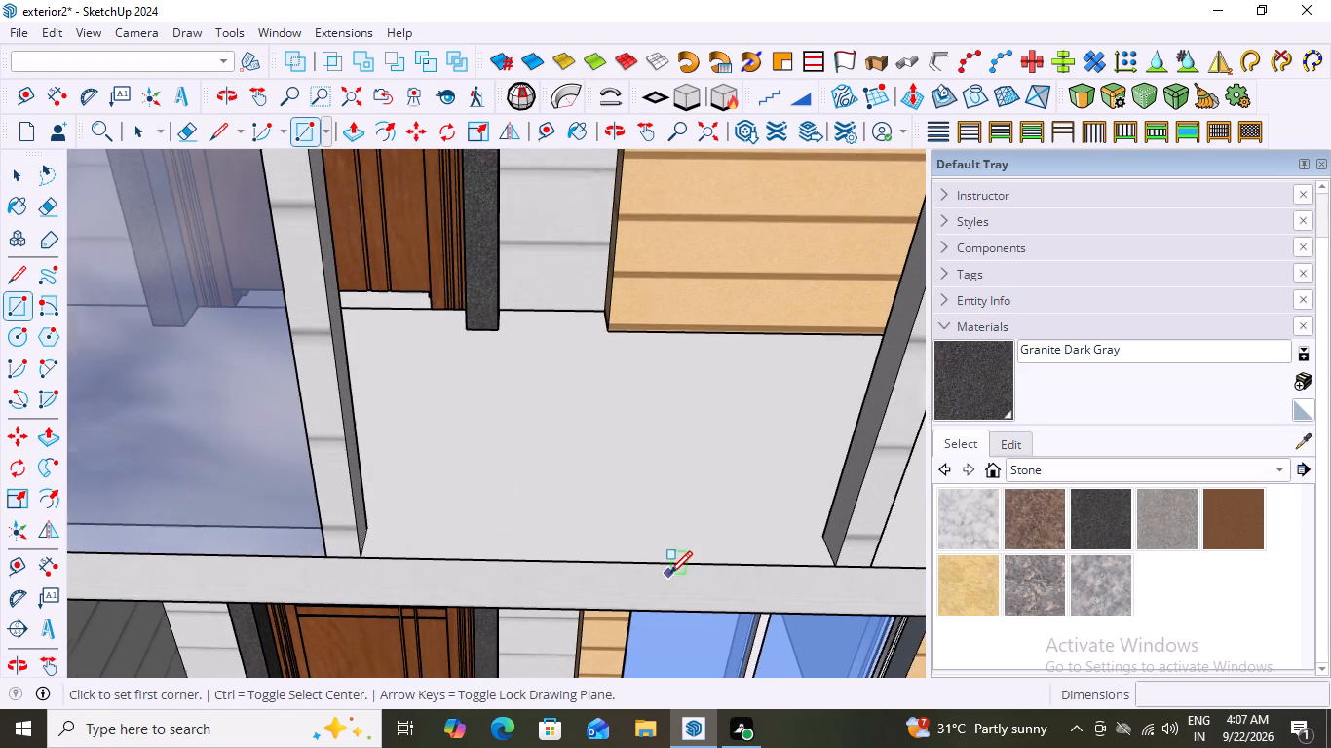
{"action": "left_click", "coordinate": [367, 530]}
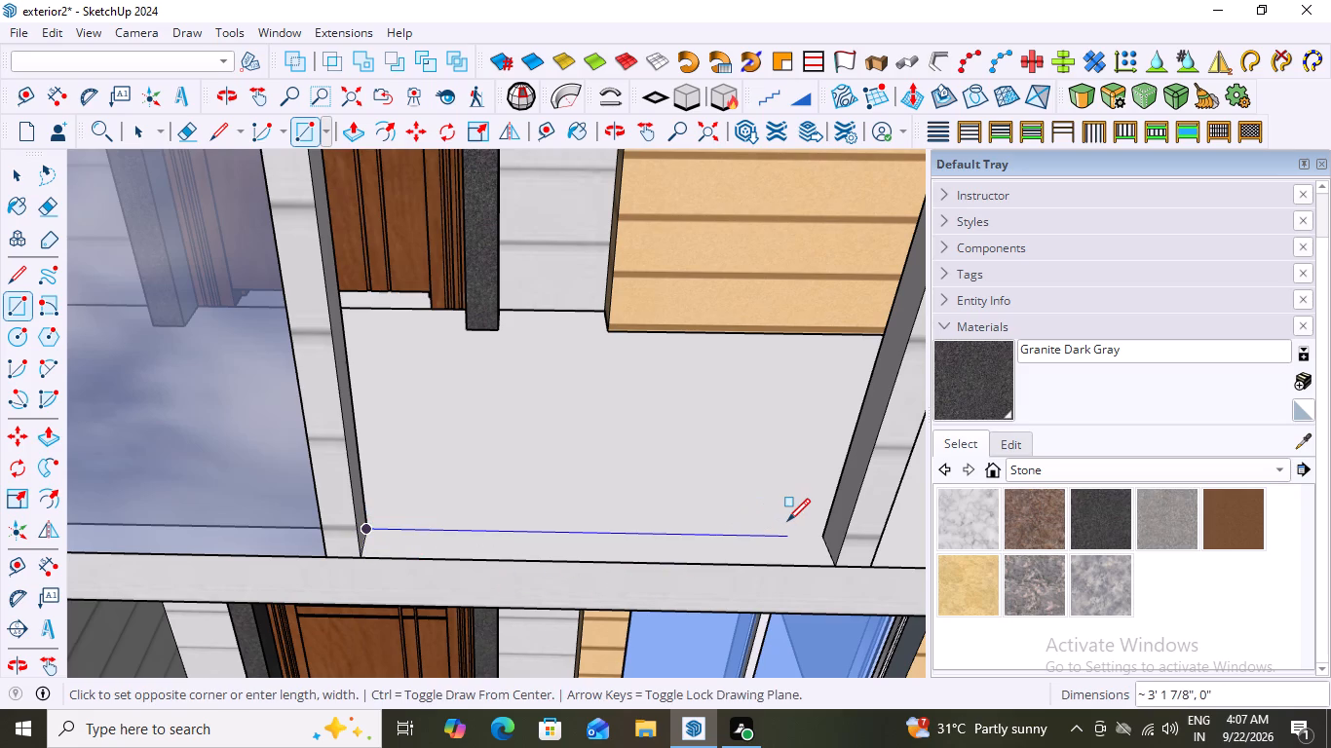
{"action": "left_click", "coordinate": [834, 568]}
{"action": "key", "text": "space"}
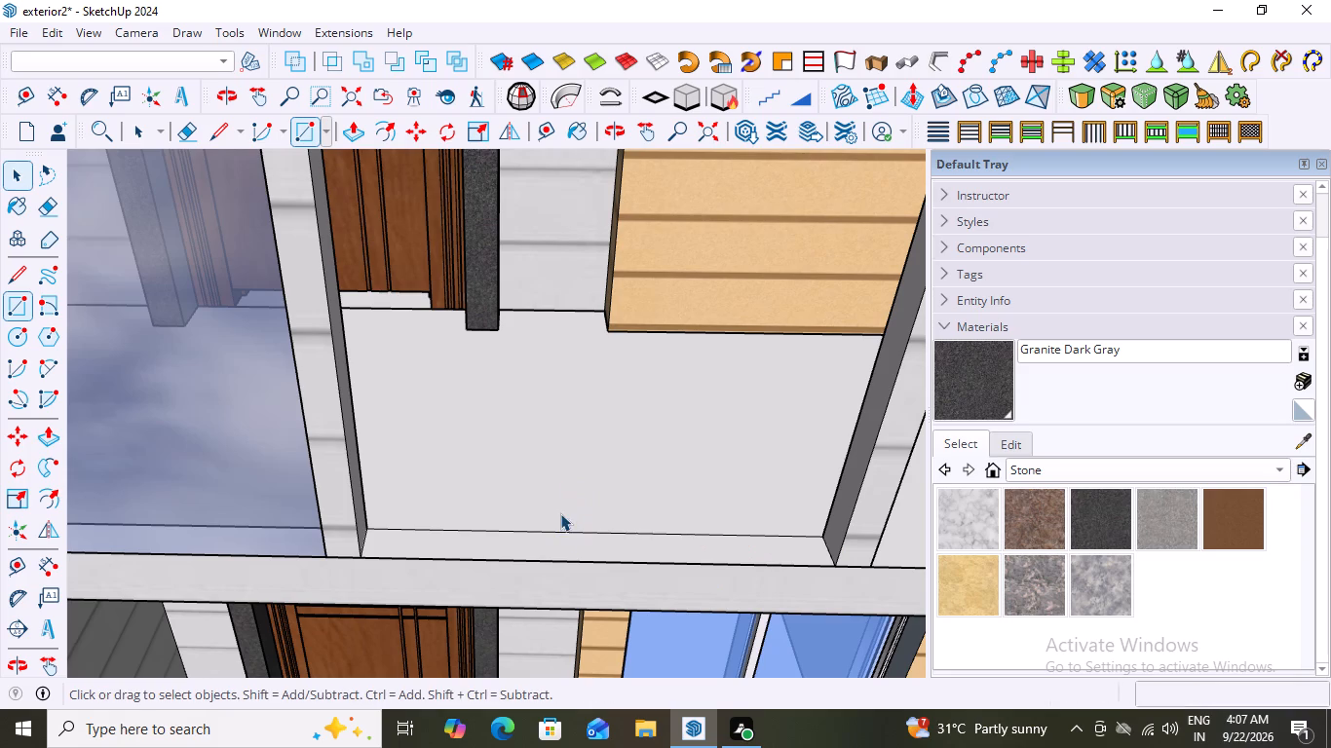
Push/Pull the middle bay's base rectangle up 3' 1 5/16" to the underside of the balcony handrail.
{"action": "double_click", "coordinate": [511, 539]}
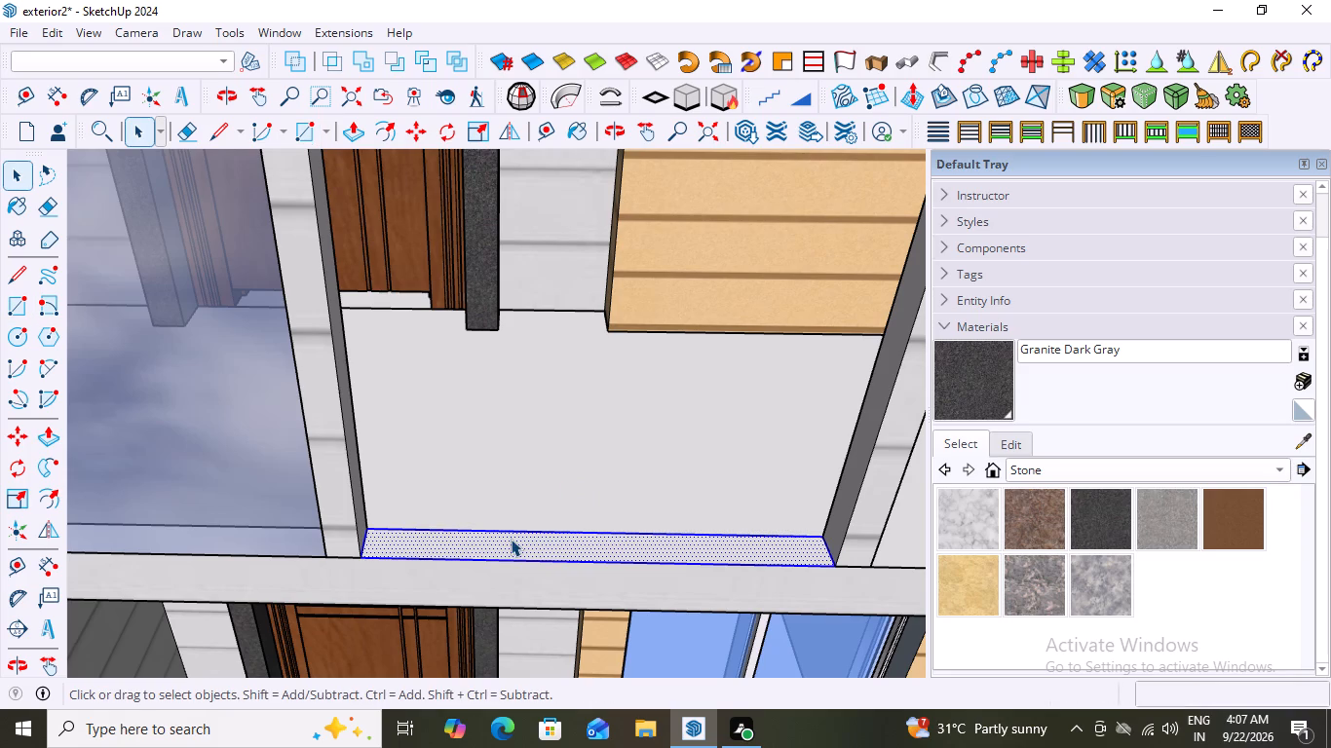
{"action": "scroll", "coordinate": [511, 539], "scroll_direction": "down", "scroll_amount": 5}
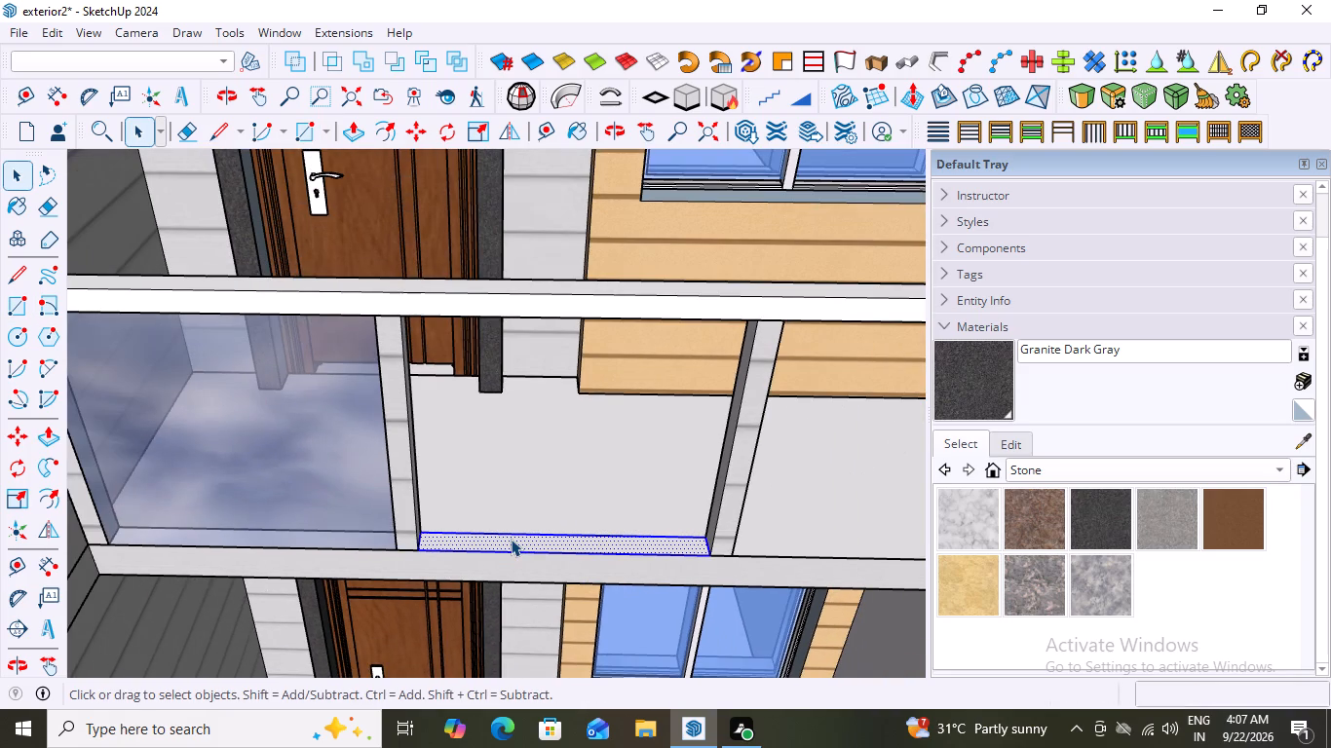
{"action": "key", "text": "p"}
{"action": "left_click", "coordinate": [513, 528]}
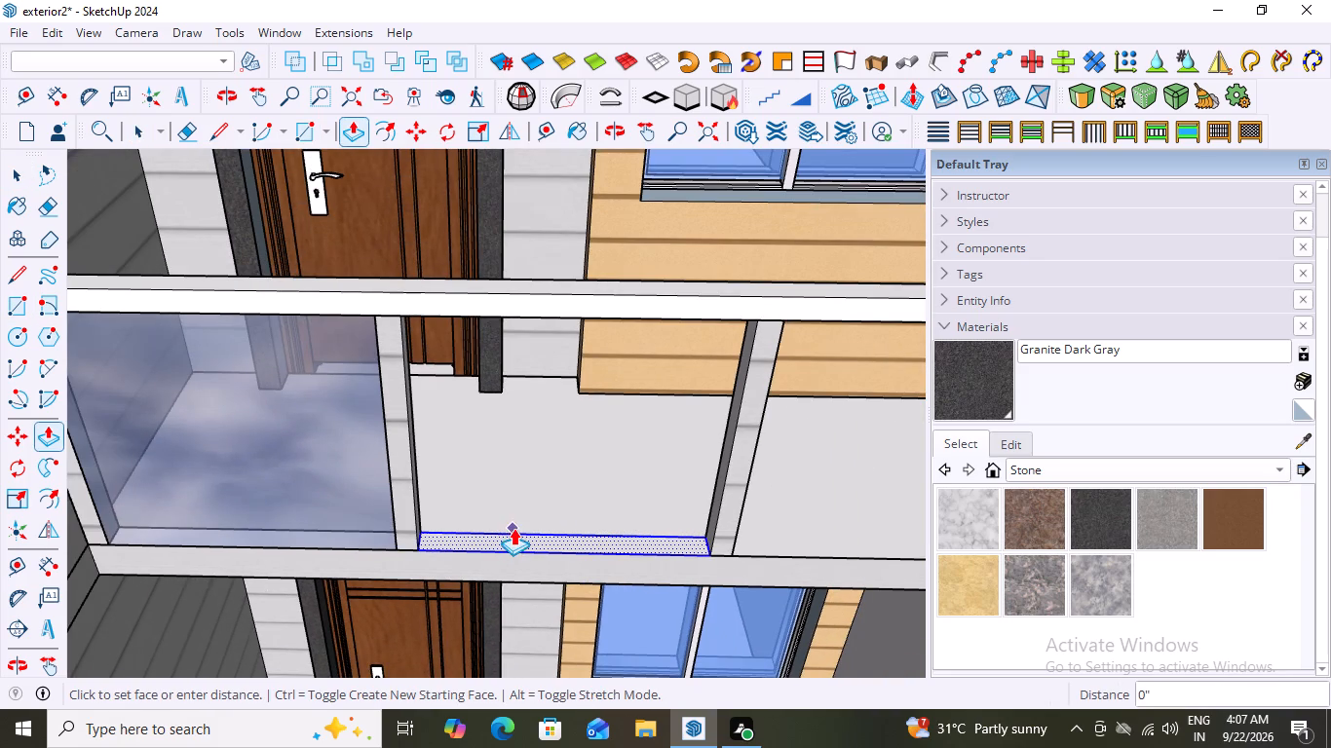
{"action": "scroll", "coordinate": [404, 307], "scroll_direction": "up", "scroll_amount": 3}
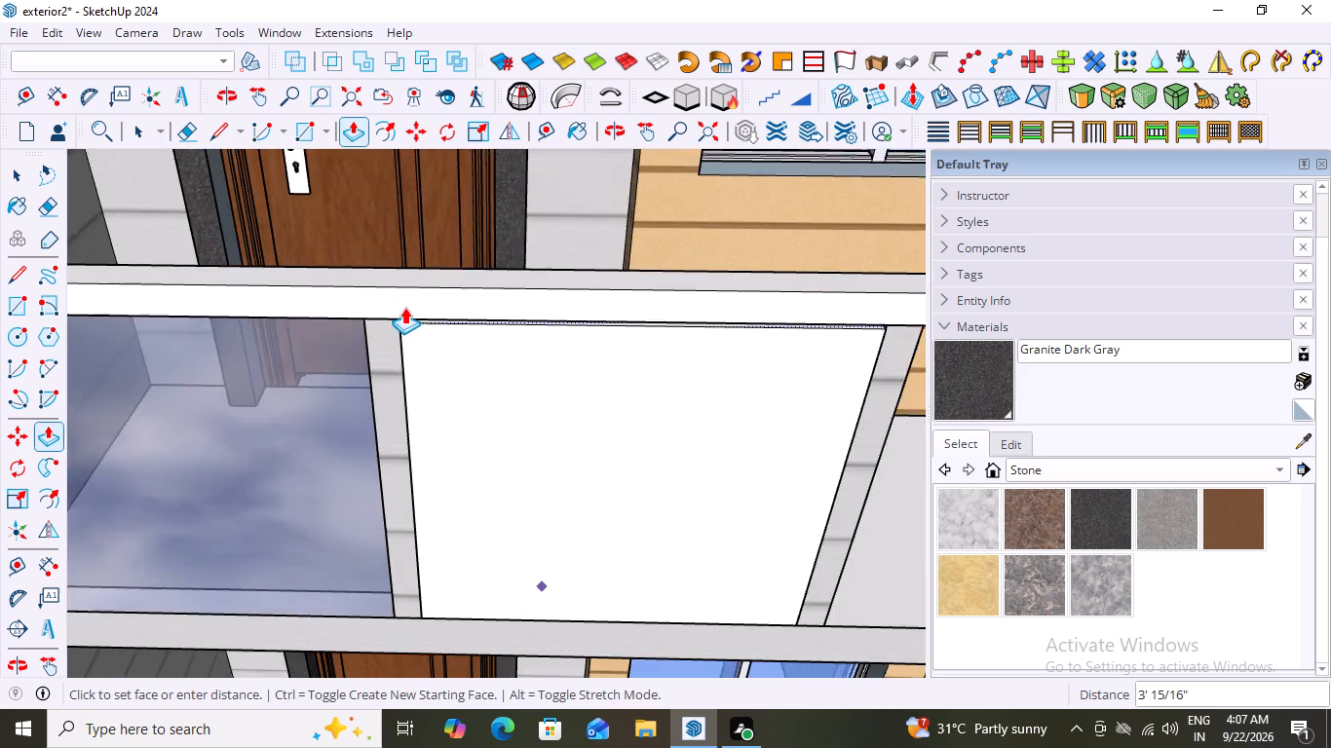
{"action": "scroll", "coordinate": [404, 307], "scroll_direction": "up", "scroll_amount": 3}
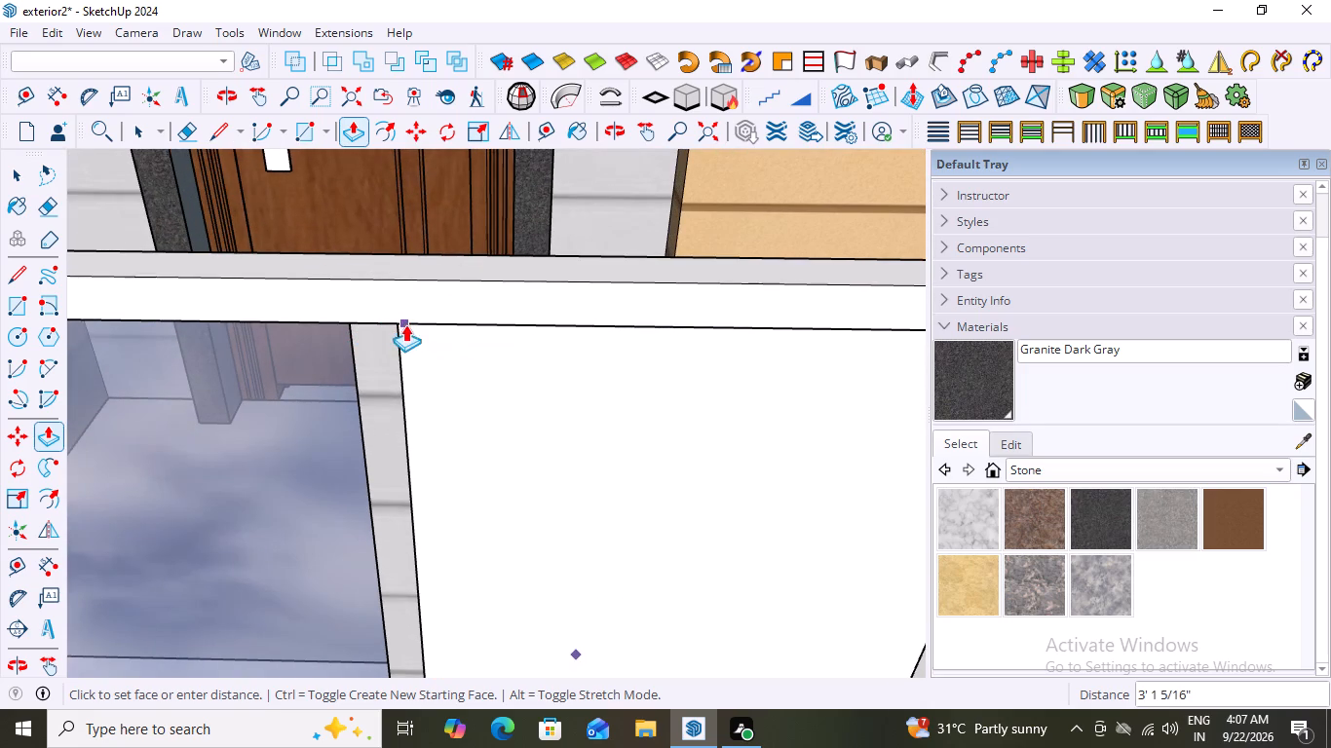
{"action": "left_click", "coordinate": [394, 331]}
{"action": "scroll", "coordinate": [296, 427], "scroll_direction": "down", "scroll_amount": 4}
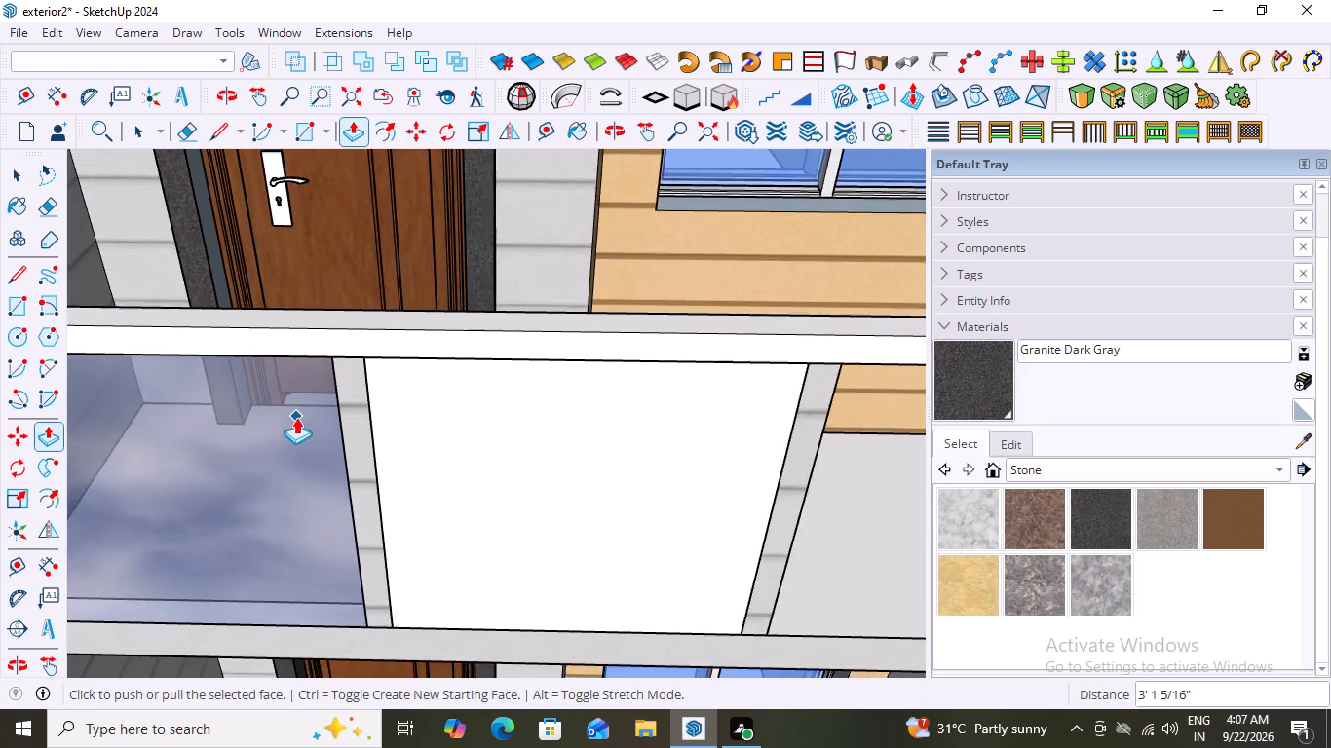
{"action": "scroll", "coordinate": [296, 417], "scroll_direction": "down", "scroll_amount": 8}
{"action": "key", "text": "space"}
Draw a 3 11/16" by 3' 5" rectangle on the balcony slab between the posts of the railing bay beside the side wall.
{"action": "middle_click_drag", "start_coordinate": [601, 499], "coordinate": [588, 537]}
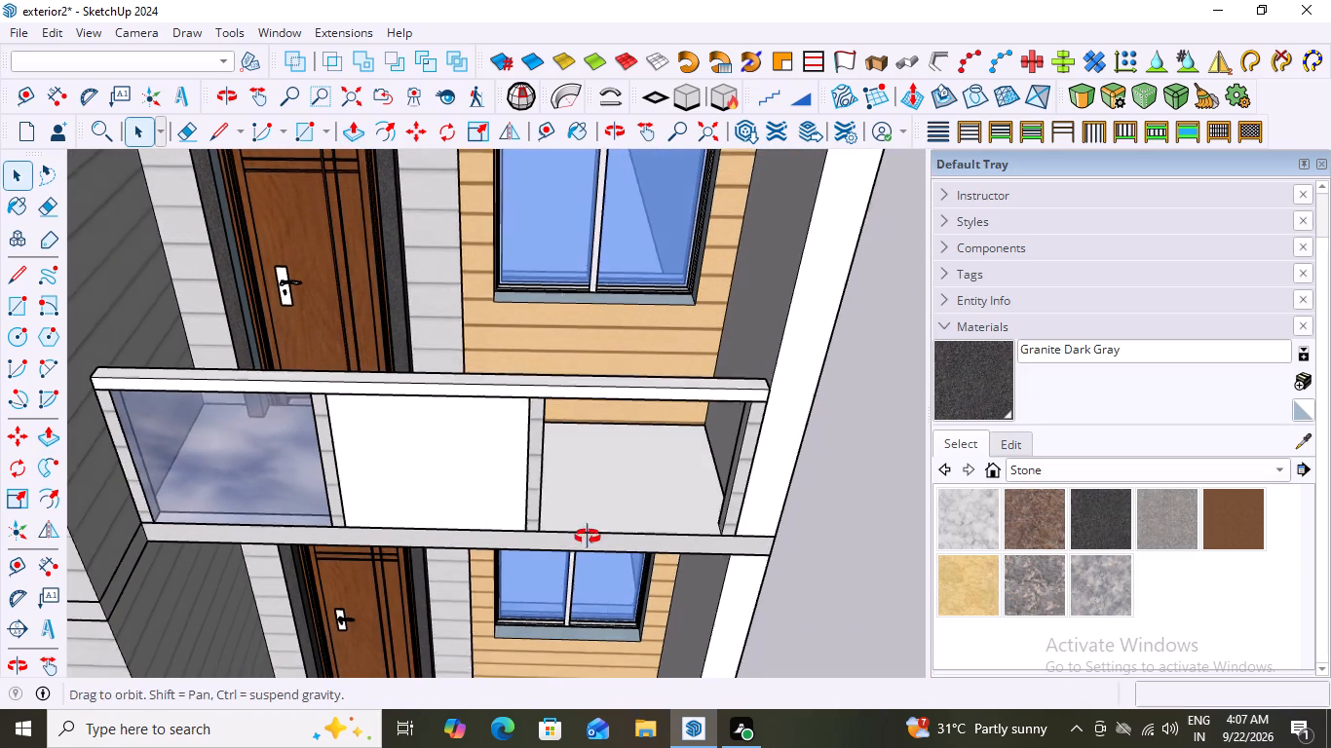
{"action": "middle_click_drag", "start_coordinate": [588, 537], "coordinate": [565, 568]}
{"action": "scroll", "coordinate": [568, 538], "scroll_direction": "up", "scroll_amount": 8}
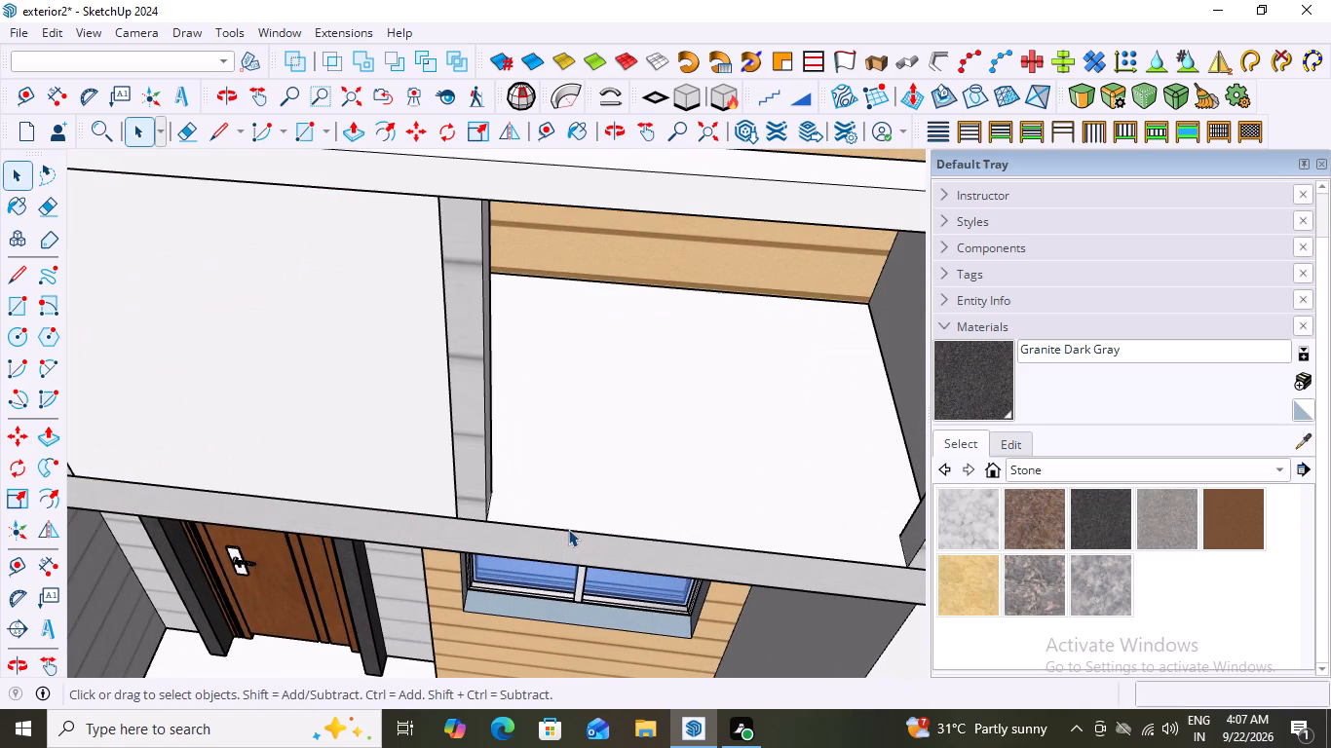
{"action": "key", "text": "r"}
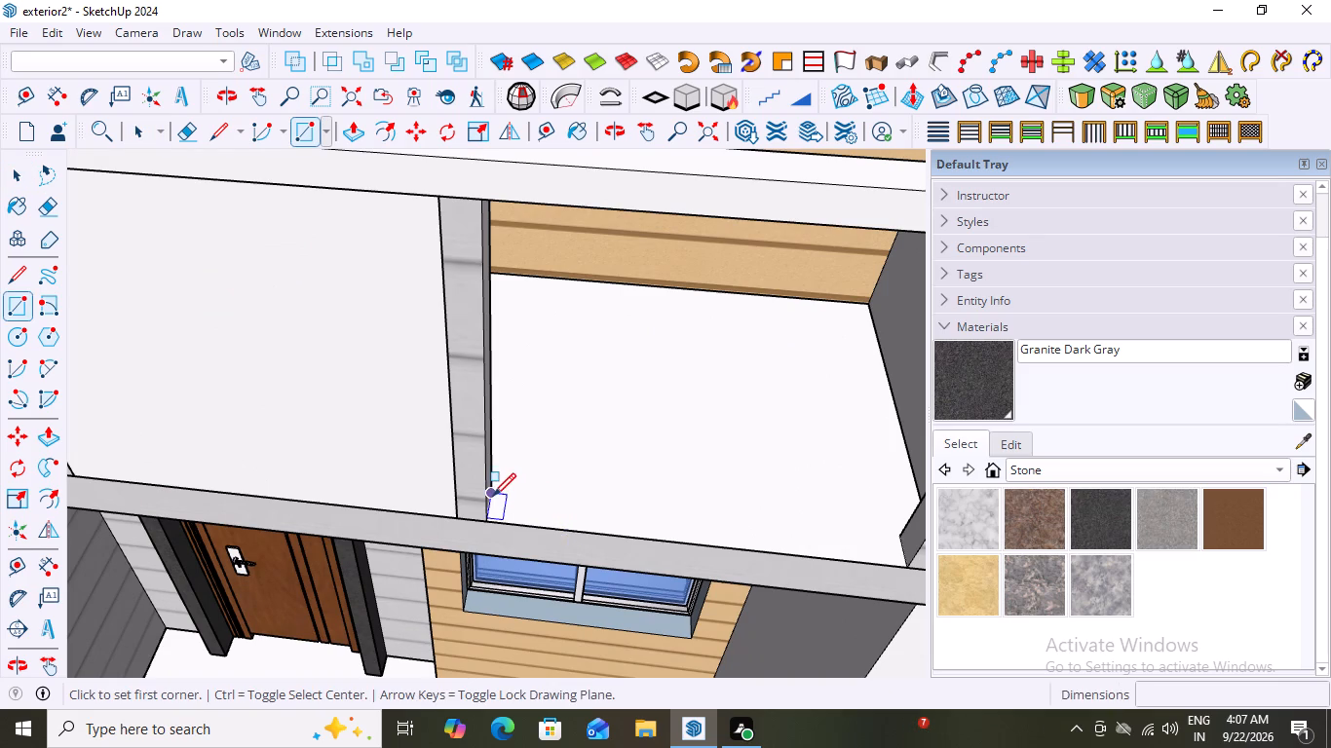
{"action": "scroll", "coordinate": [497, 489], "scroll_direction": "up", "scroll_amount": 10}
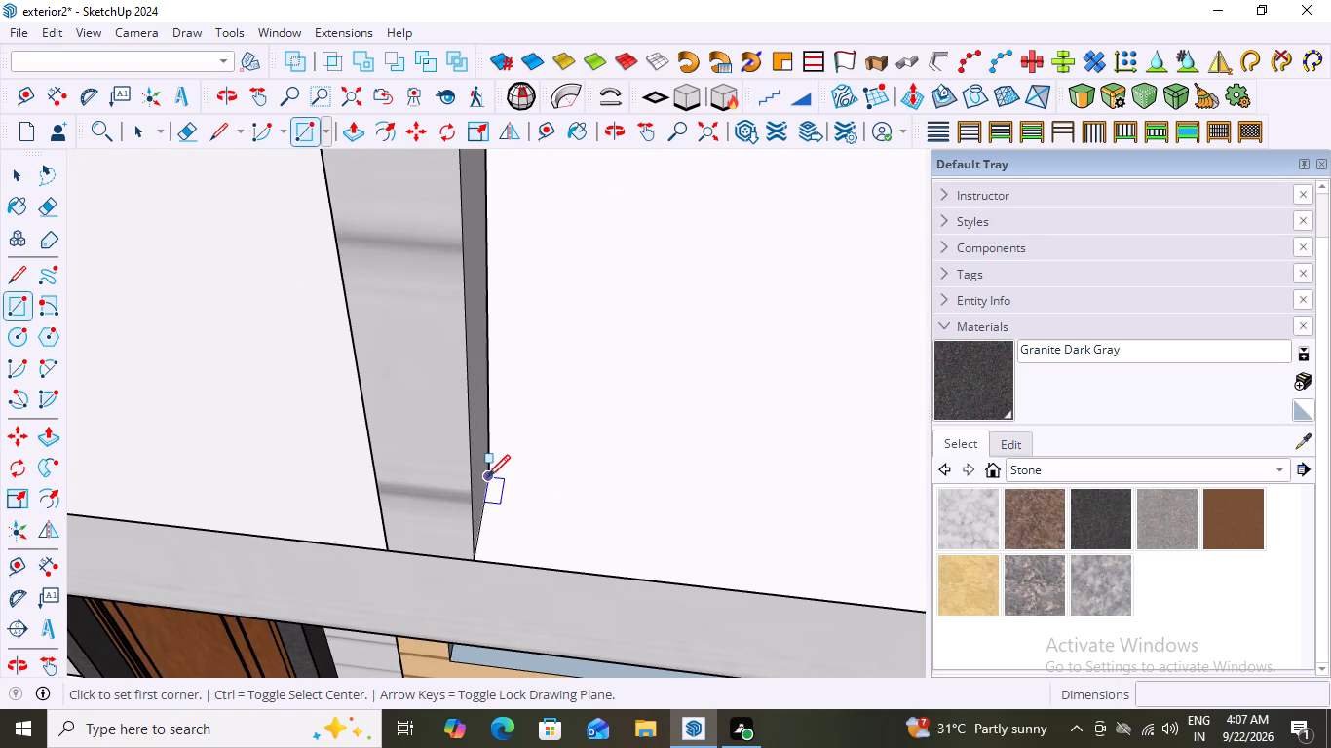
{"action": "left_click", "coordinate": [487, 477]}
{"action": "scroll", "coordinate": [498, 498], "scroll_direction": "down", "scroll_amount": 16}
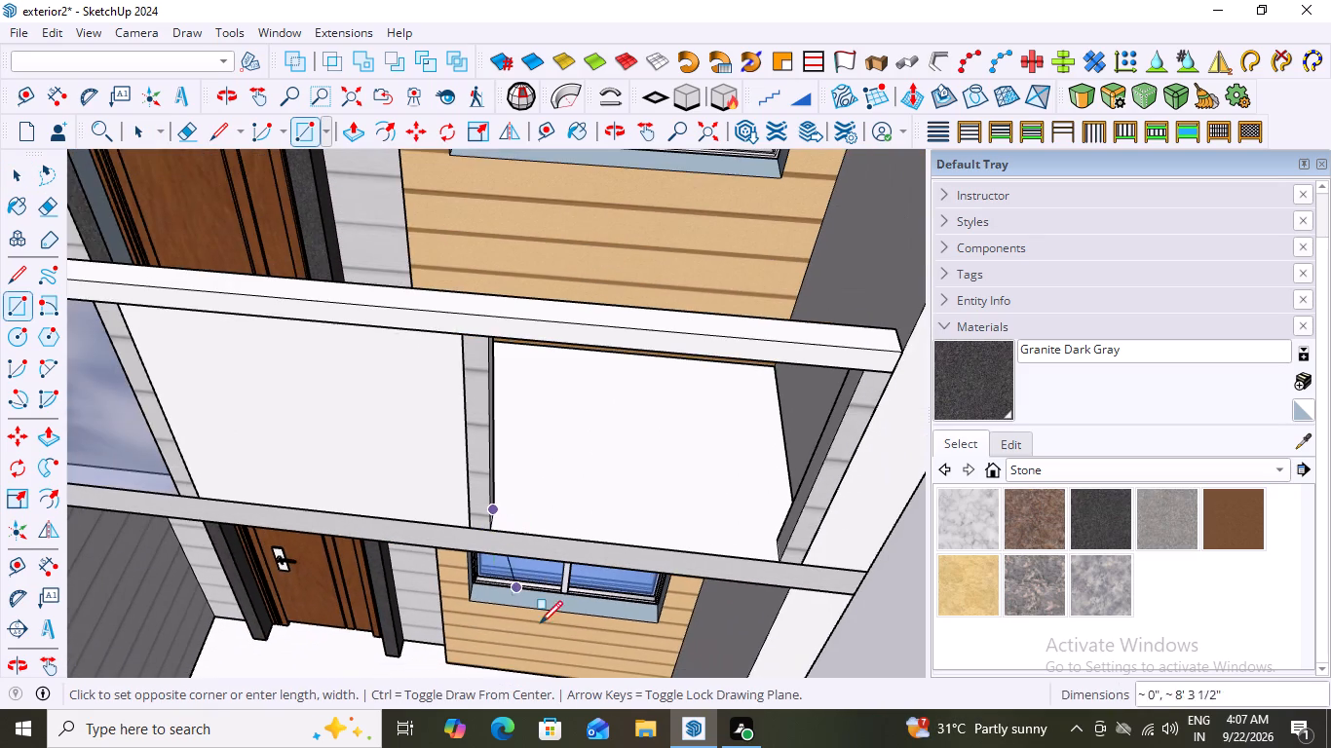
{"action": "scroll", "coordinate": [809, 559], "scroll_direction": "up", "scroll_amount": 13}
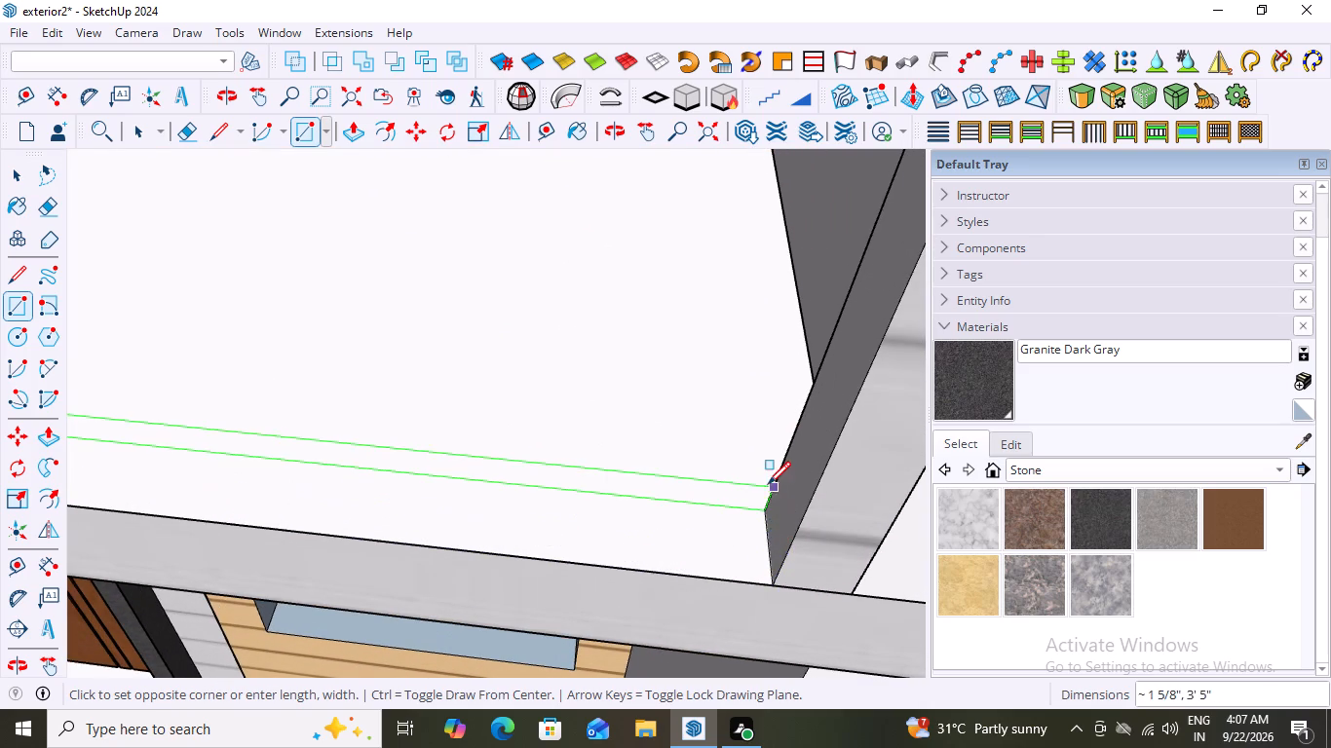
{"action": "left_click", "coordinate": [775, 583]}
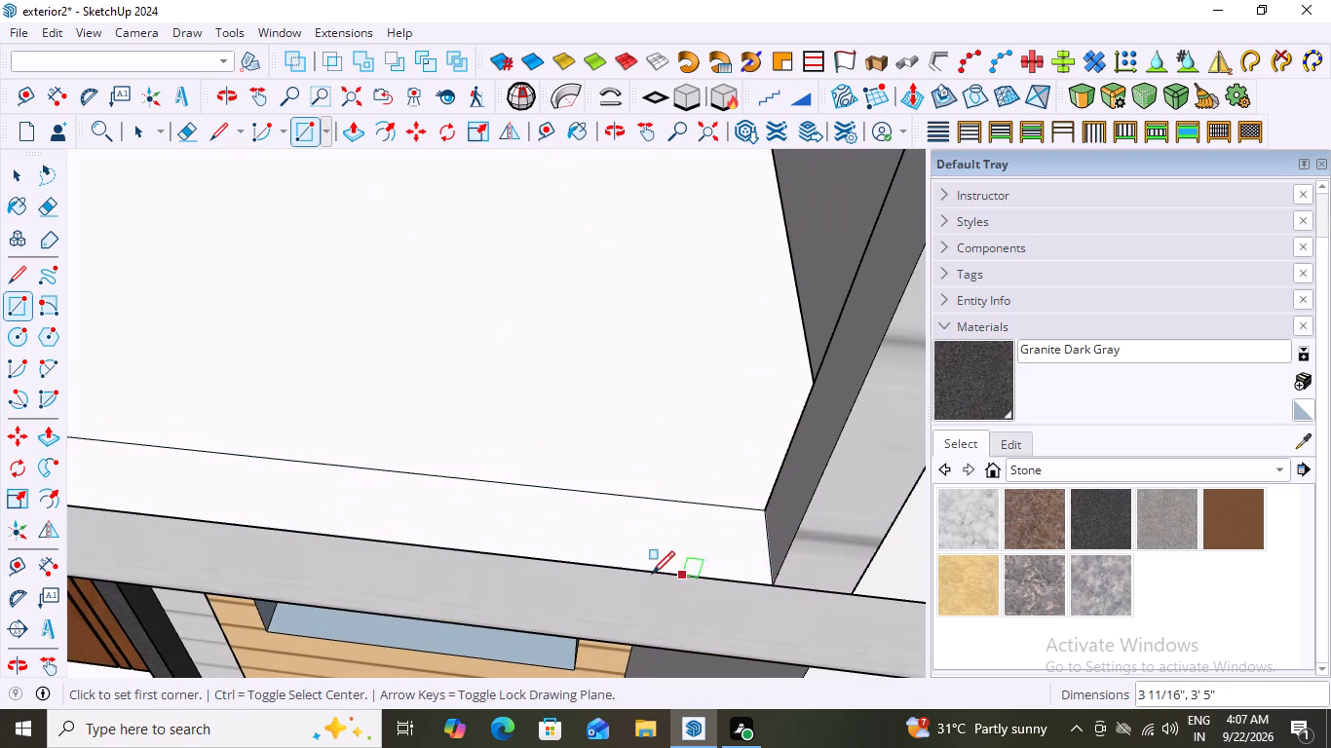
{"action": "key", "text": "space"}
Push/Pull the base rectangle of the bay beside the side wall up 3' 1 5/16" to meet the handrail.
{"action": "scroll", "coordinate": [548, 506], "scroll_direction": "down", "scroll_amount": 8}
{"action": "scroll", "coordinate": [655, 495], "scroll_direction": "down", "scroll_amount": 4}
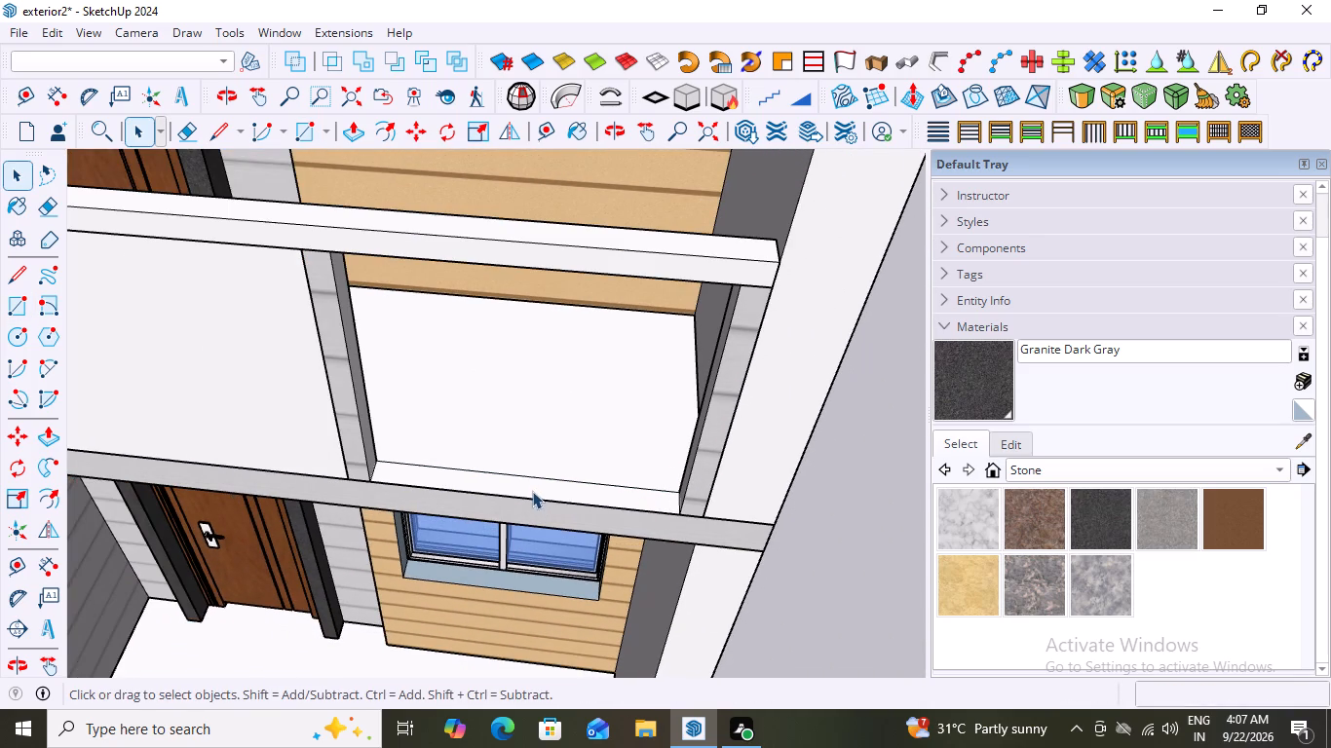
{"action": "double_click", "coordinate": [532, 482]}
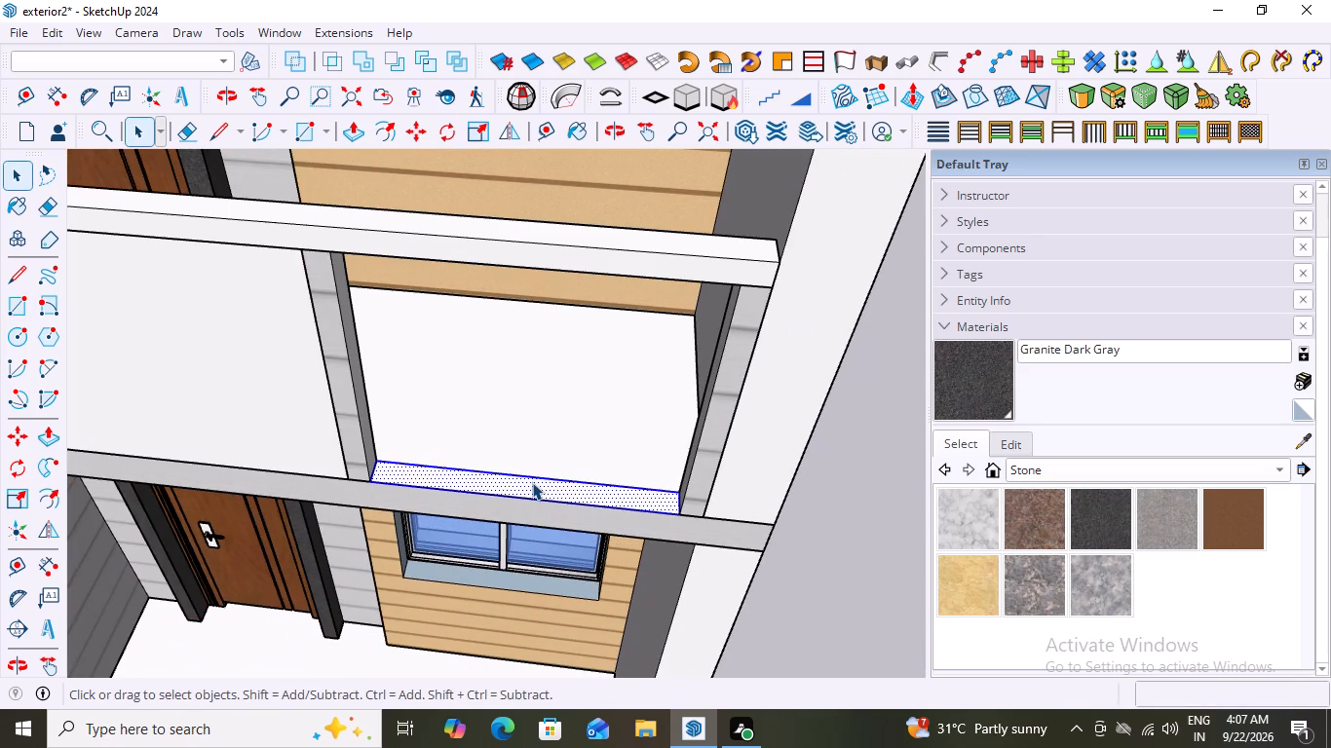
{"action": "key", "text": "p"}
{"action": "left_click", "coordinate": [529, 469]}
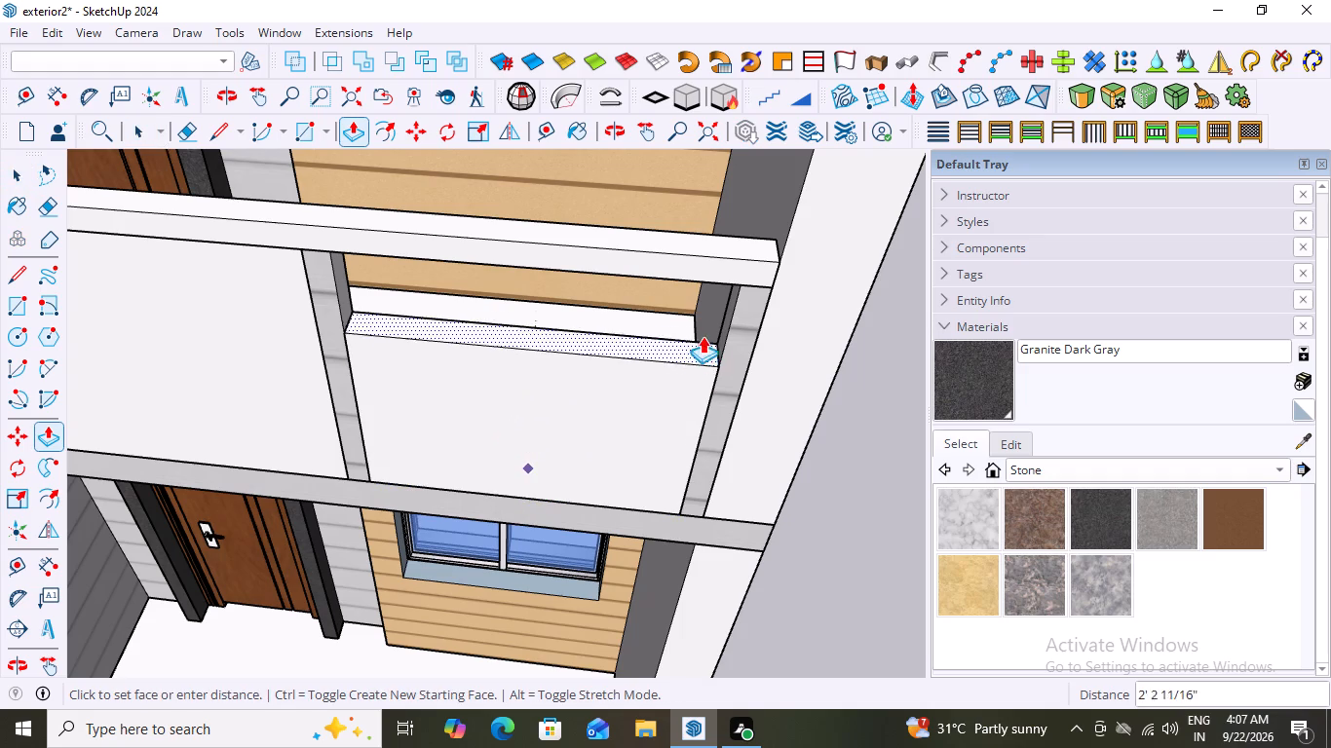
{"action": "left_click", "coordinate": [742, 292]}
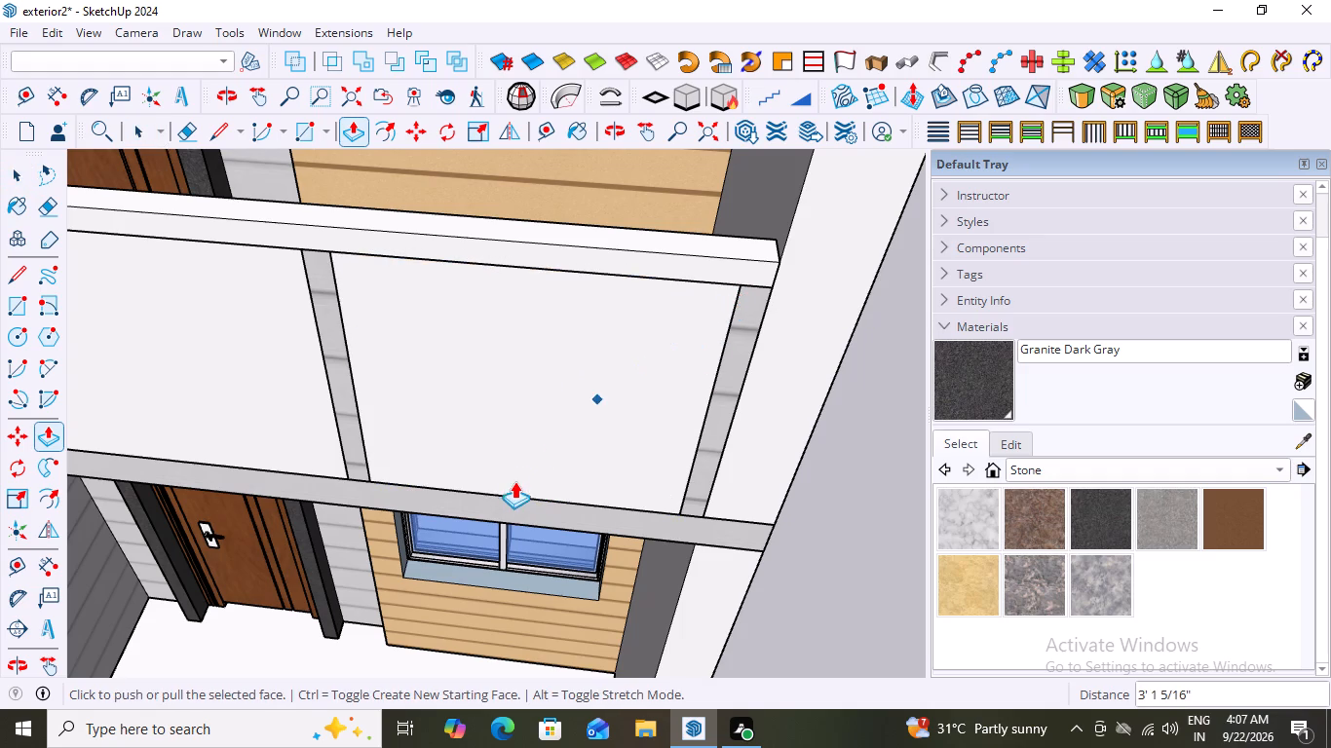
{"action": "key", "text": "space"}
Paint the new panels in the middle bay and the bay beside the side wall with Translucent Glass Sky Reflection.
{"action": "scroll", "coordinate": [517, 468], "scroll_direction": "down", "scroll_amount": 13}
{"action": "middle_click_drag", "start_coordinate": [703, 504], "coordinate": [746, 396]}
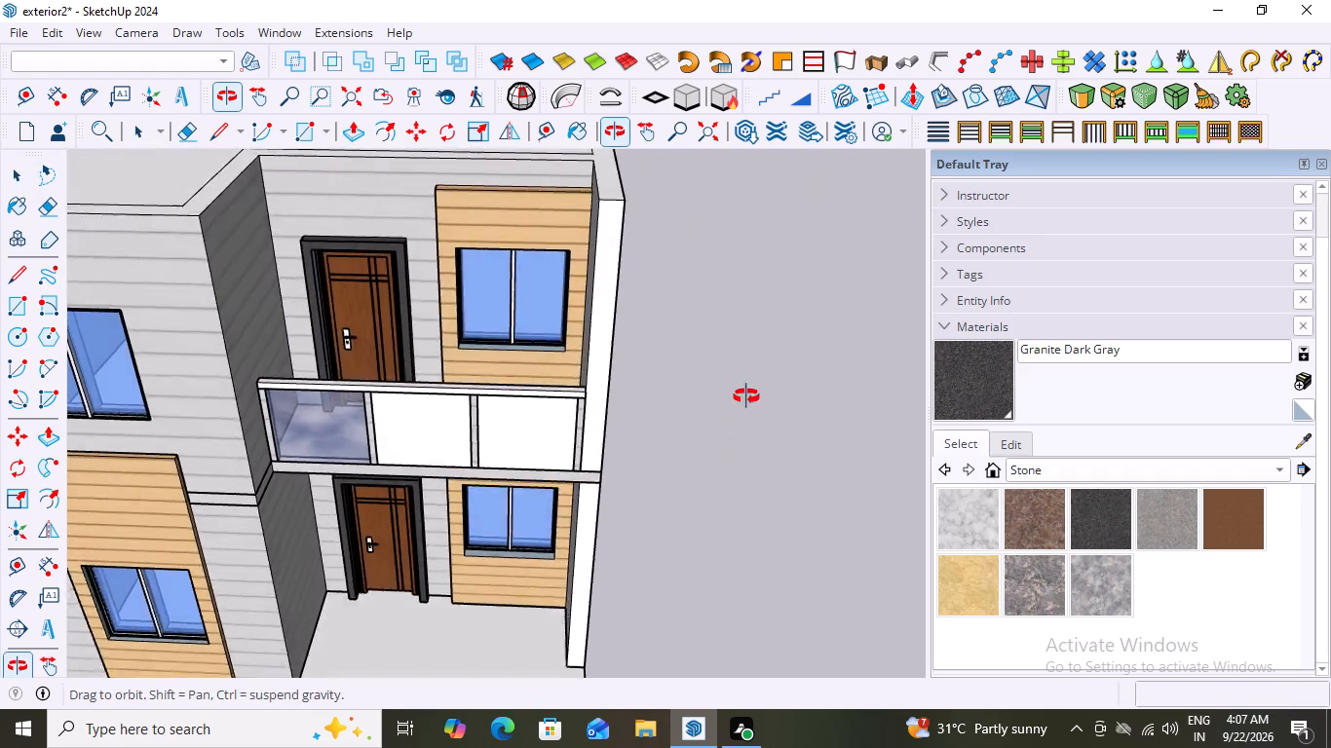
{"action": "middle_click_drag", "start_coordinate": [746, 396], "coordinate": [770, 333]}
{"action": "left_click", "coordinate": [712, 407]}
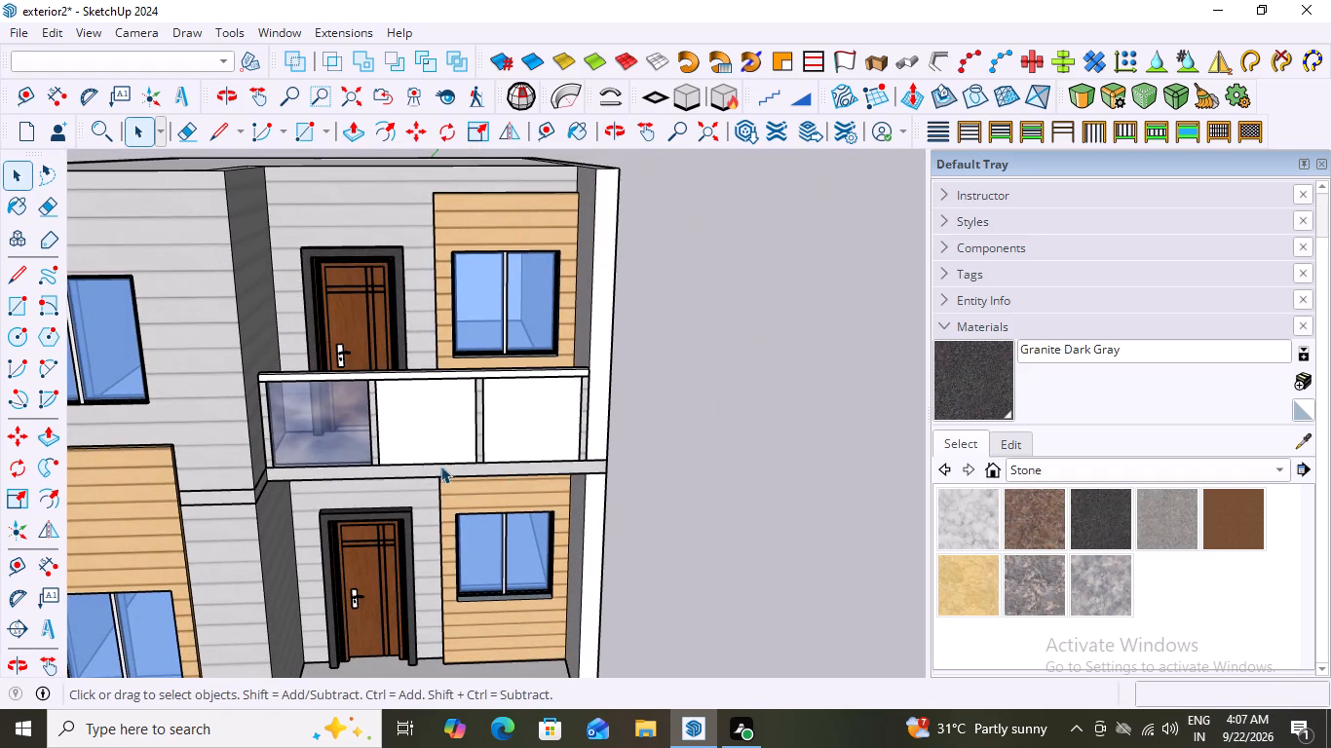
{"action": "scroll", "coordinate": [415, 430], "scroll_direction": "up", "scroll_amount": 5}
{"action": "left_click", "coordinate": [414, 403]}
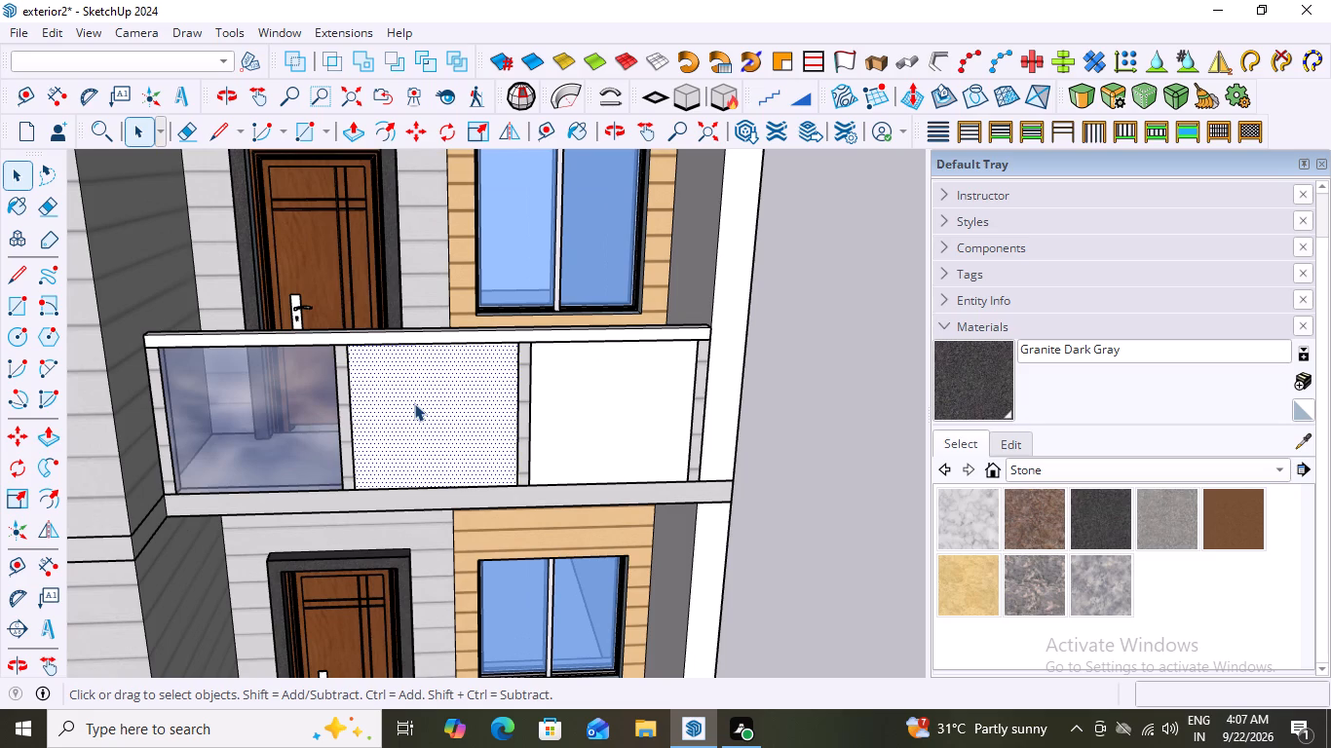
{"action": "left_click", "coordinate": [414, 403]}
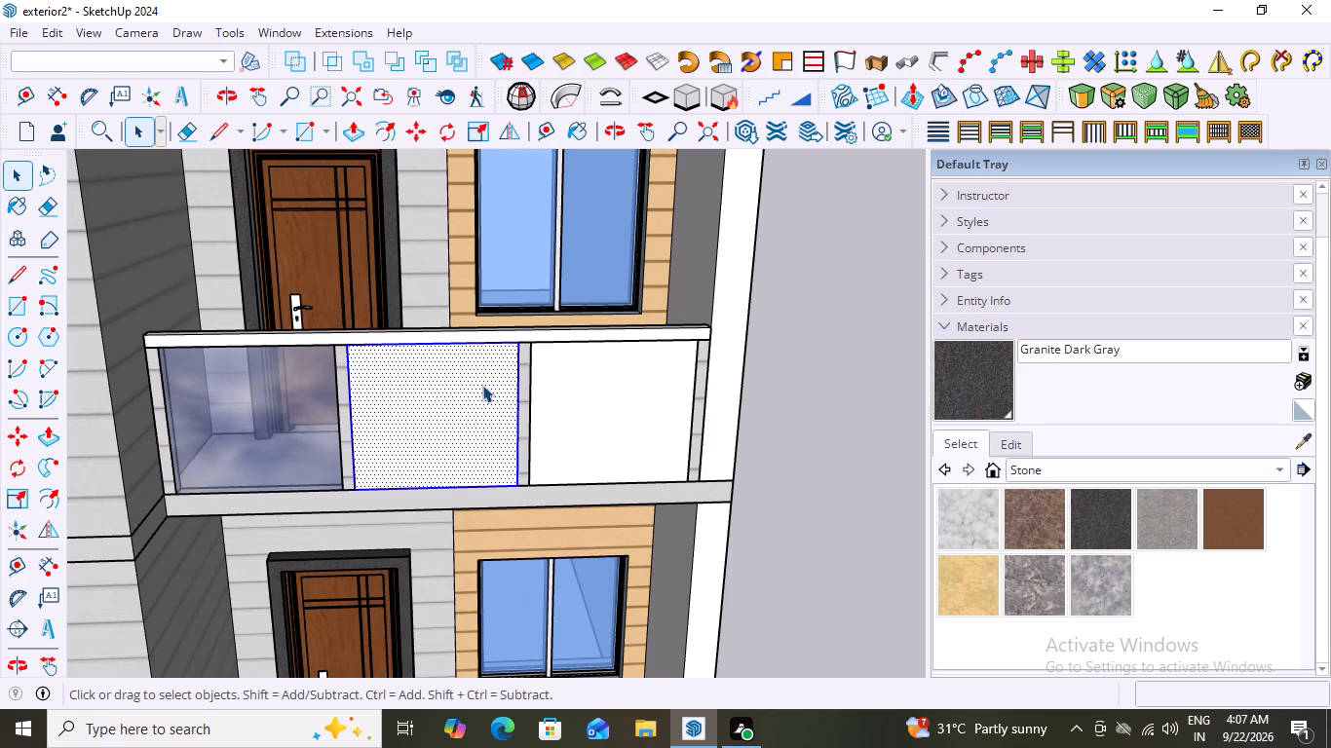
{"action": "left_click", "coordinate": [564, 386], "text": "shift"}
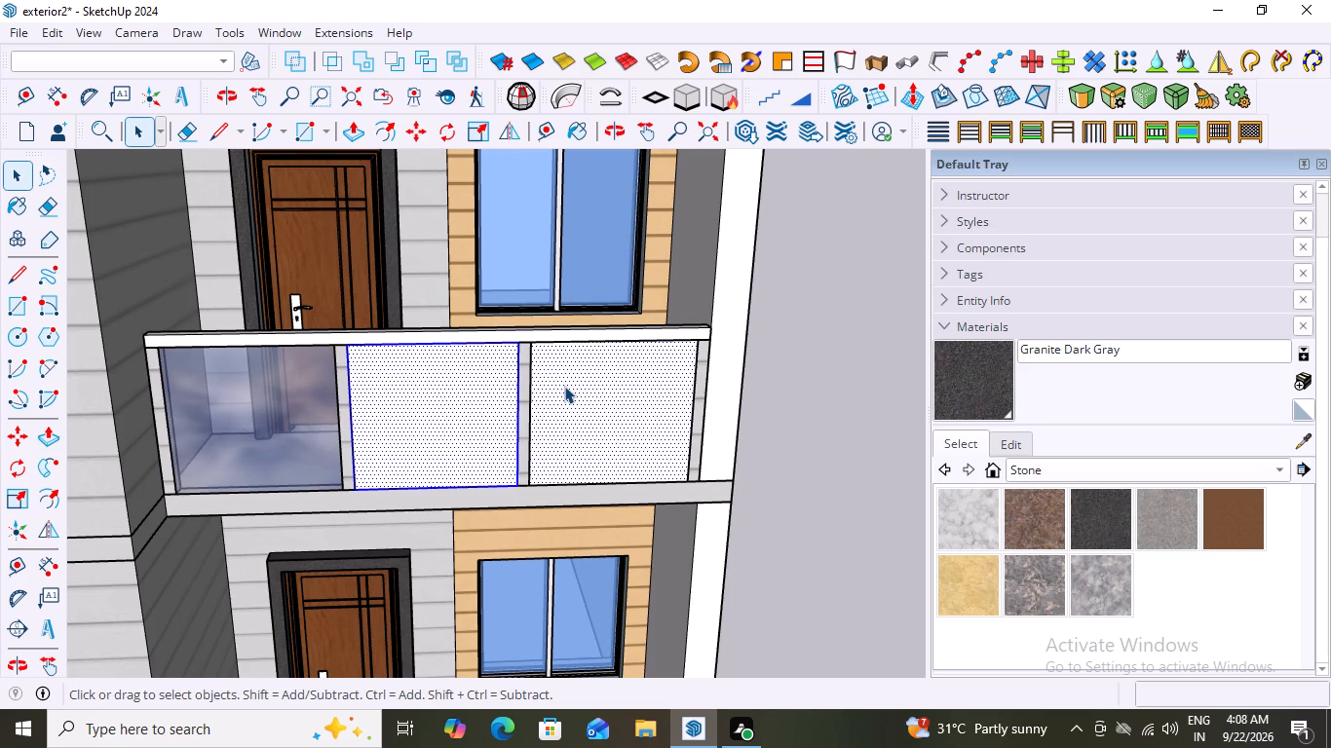
{"action": "middle_click_drag", "start_coordinate": [589, 374], "coordinate": [553, 668]}
{"action": "middle_click_drag", "start_coordinate": [516, 332], "coordinate": [508, 556]}
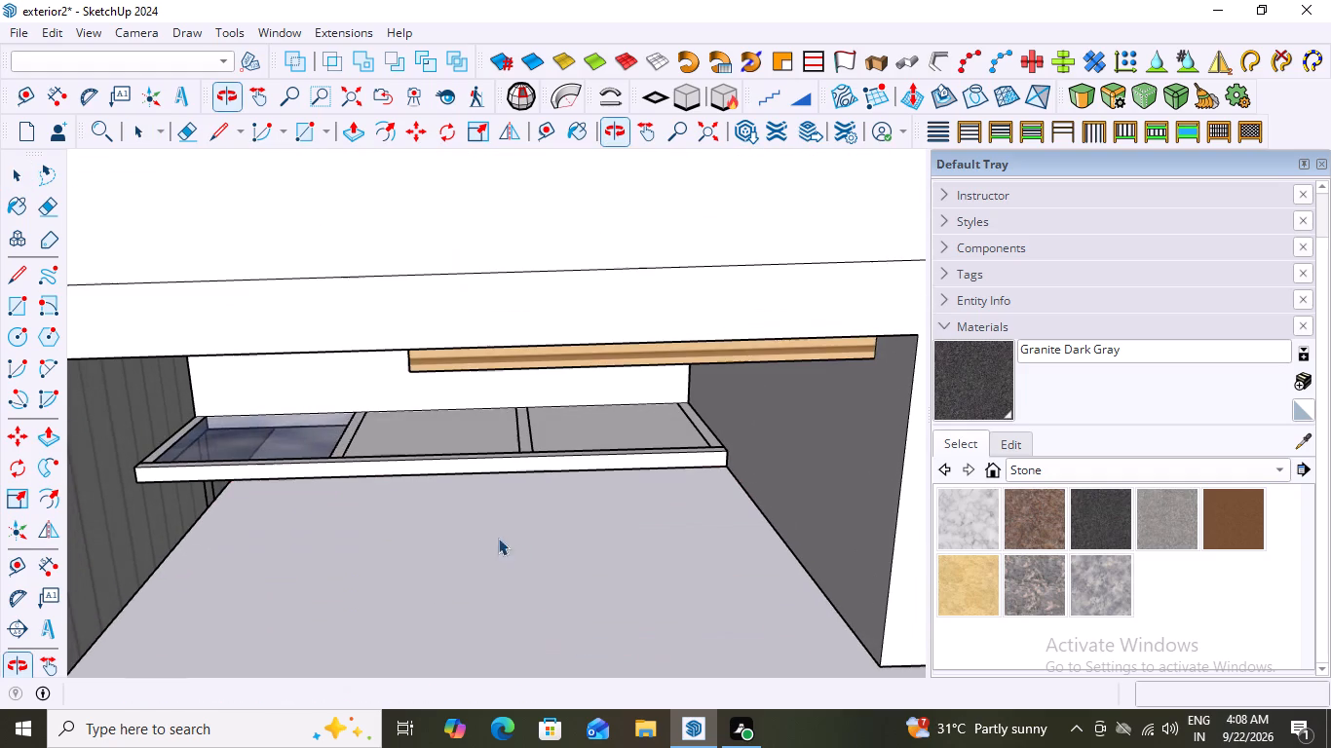
{"action": "left_click", "coordinate": [433, 430], "text": "shift"}
{"action": "left_click", "coordinate": [590, 420], "text": "shift"}
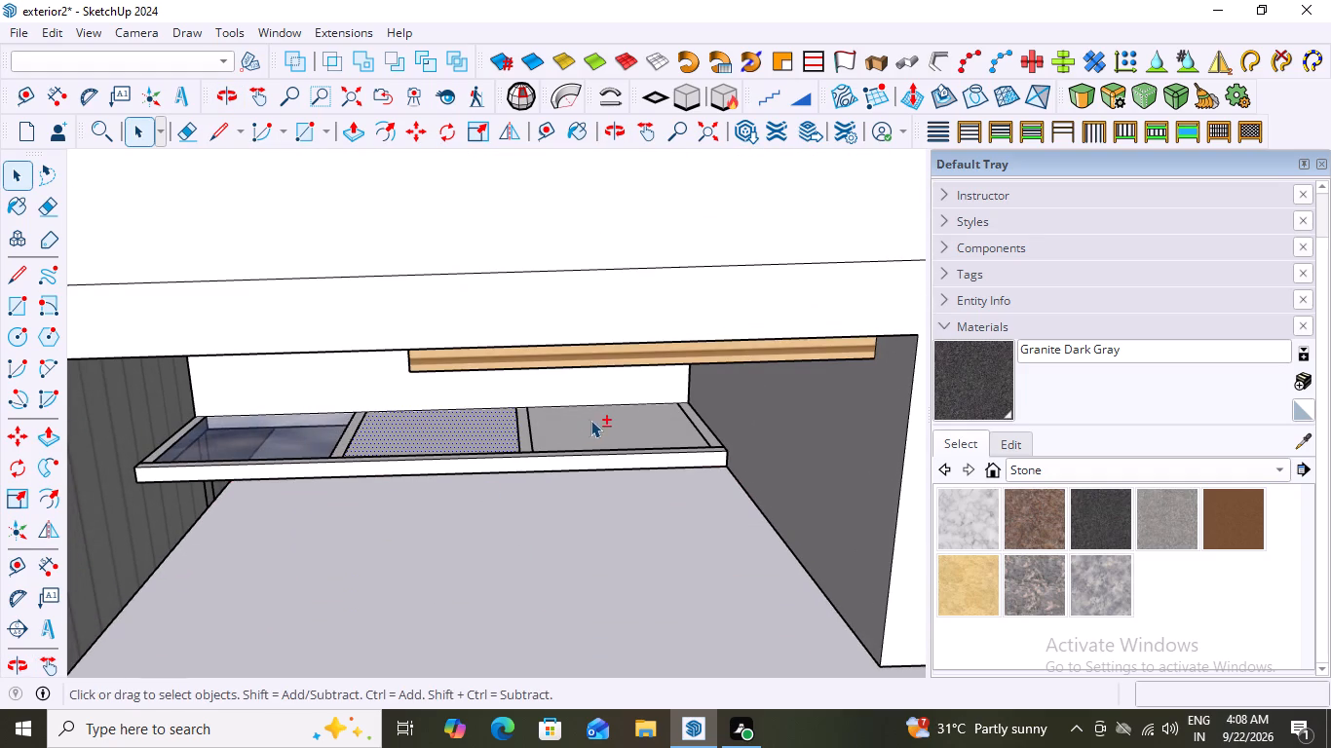
{"action": "left_click", "coordinate": [1279, 467]}
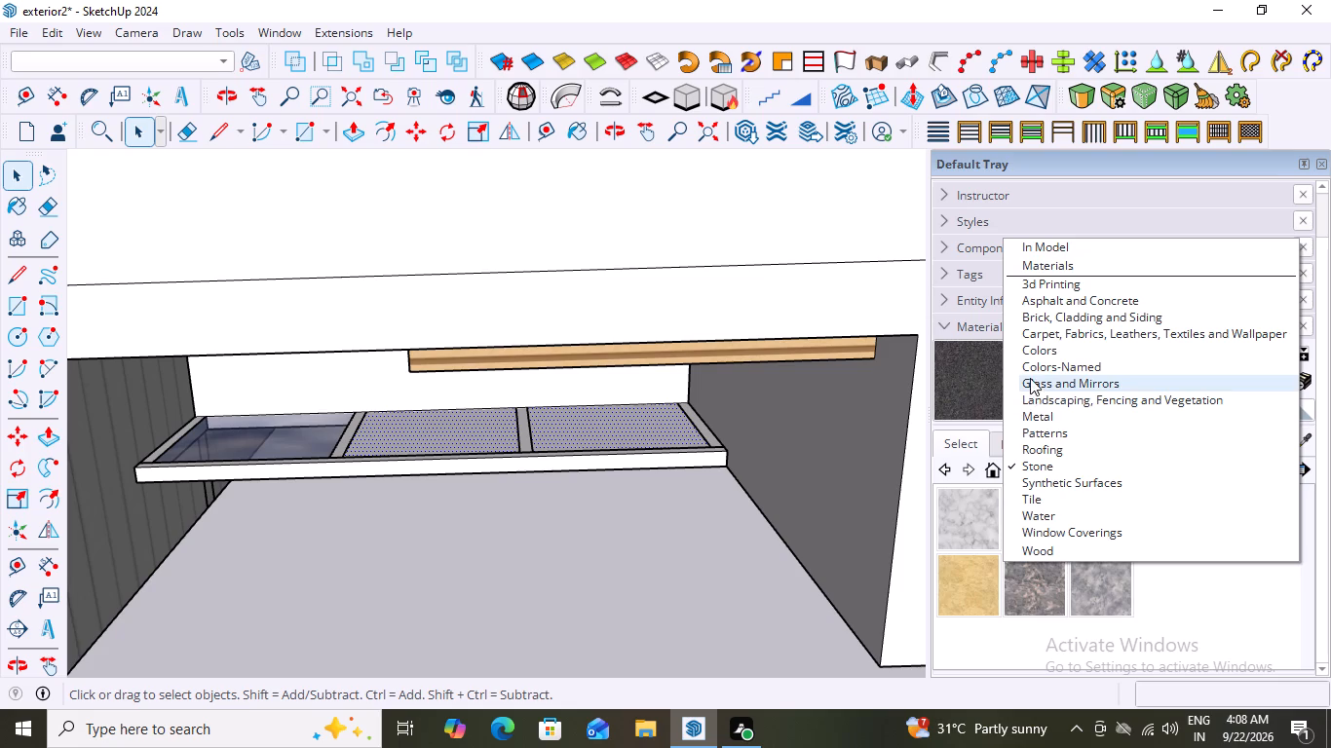
{"action": "left_click", "coordinate": [1030, 378]}
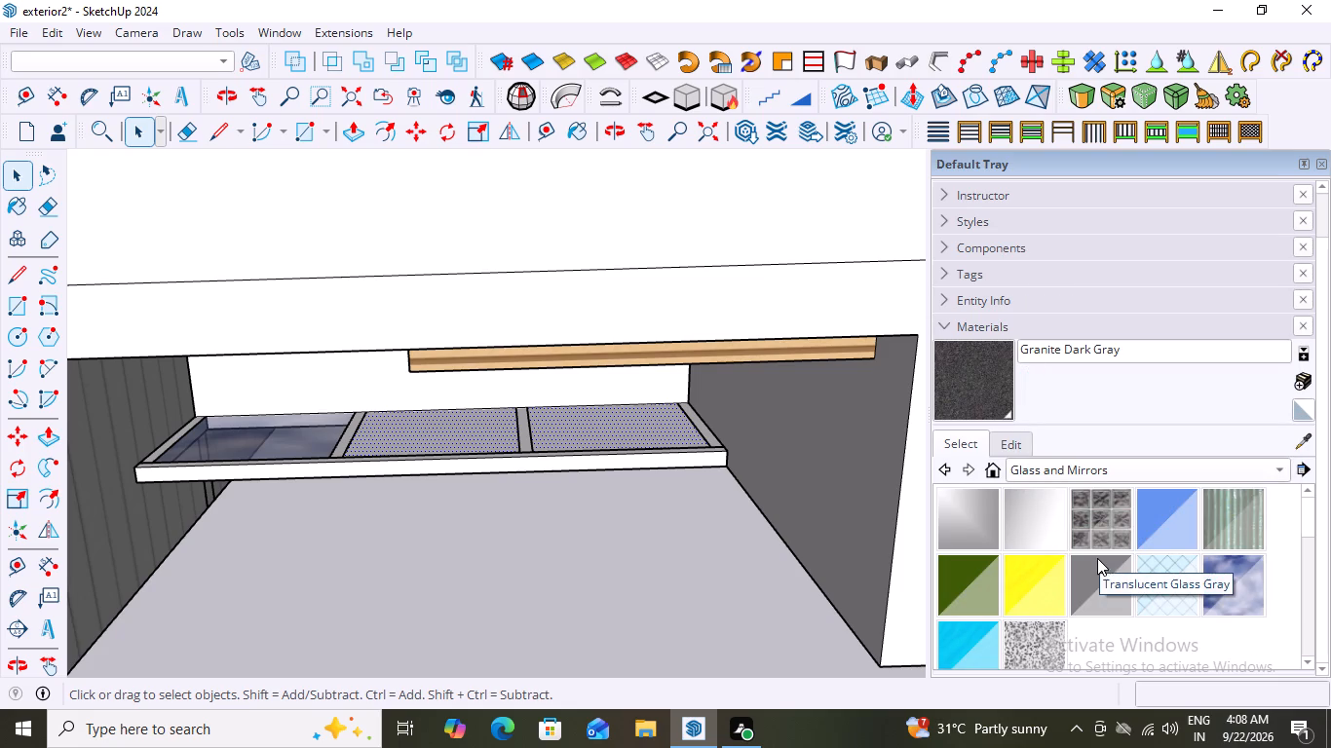
{"action": "left_click", "coordinate": [1230, 582]}
{"action": "left_click", "coordinate": [409, 434]}
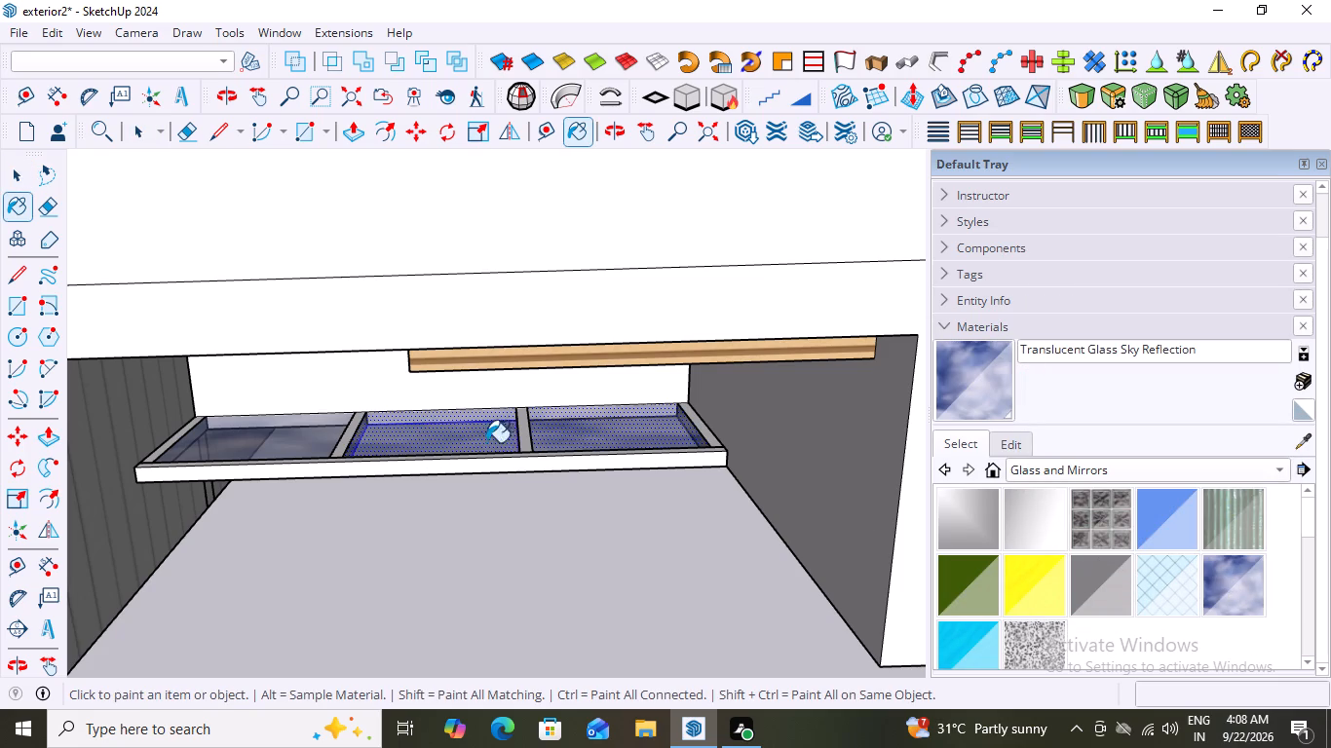
{"action": "middle_click_drag", "start_coordinate": [558, 514], "coordinate": [589, 105]}
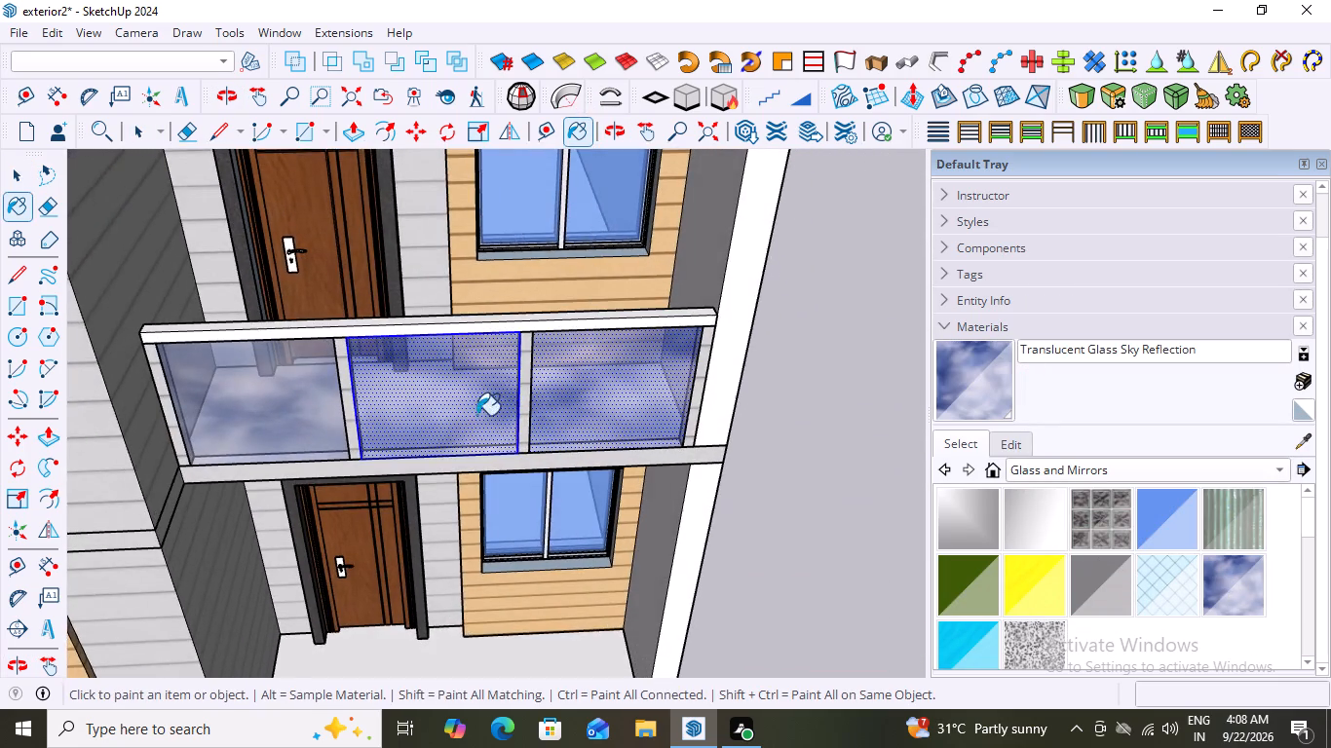
{"action": "scroll", "coordinate": [466, 426], "scroll_direction": "down", "scroll_amount": 2}
{"action": "middle_click_drag", "start_coordinate": [438, 457], "coordinate": [381, 312]}
{"action": "key", "text": "space"}
{"action": "left_click", "coordinate": [778, 328]}
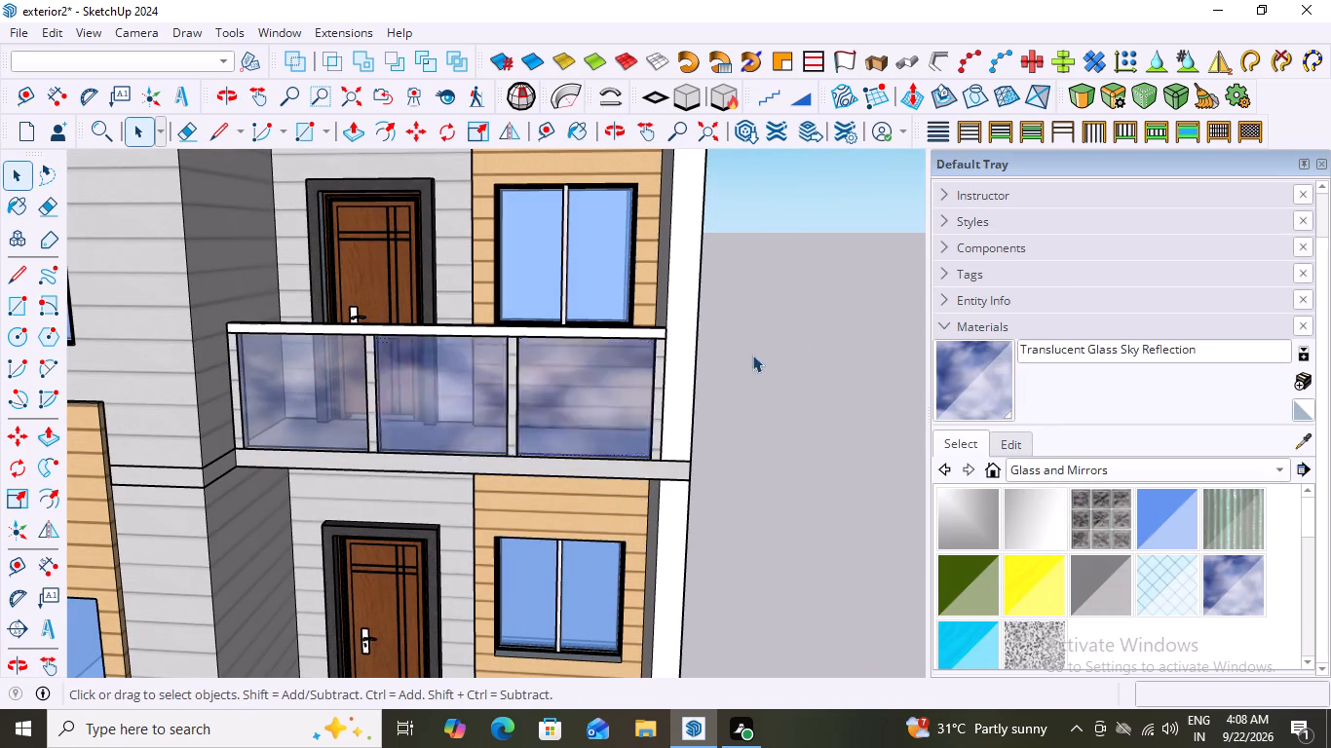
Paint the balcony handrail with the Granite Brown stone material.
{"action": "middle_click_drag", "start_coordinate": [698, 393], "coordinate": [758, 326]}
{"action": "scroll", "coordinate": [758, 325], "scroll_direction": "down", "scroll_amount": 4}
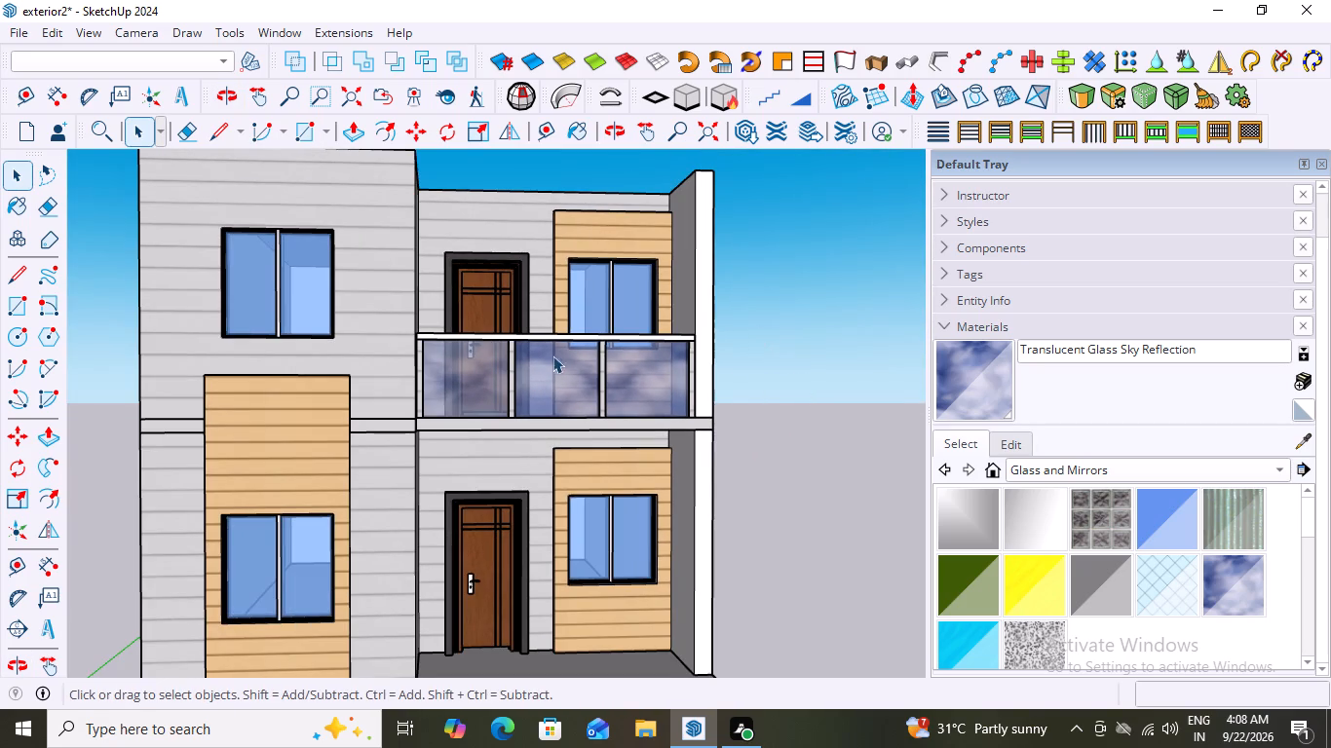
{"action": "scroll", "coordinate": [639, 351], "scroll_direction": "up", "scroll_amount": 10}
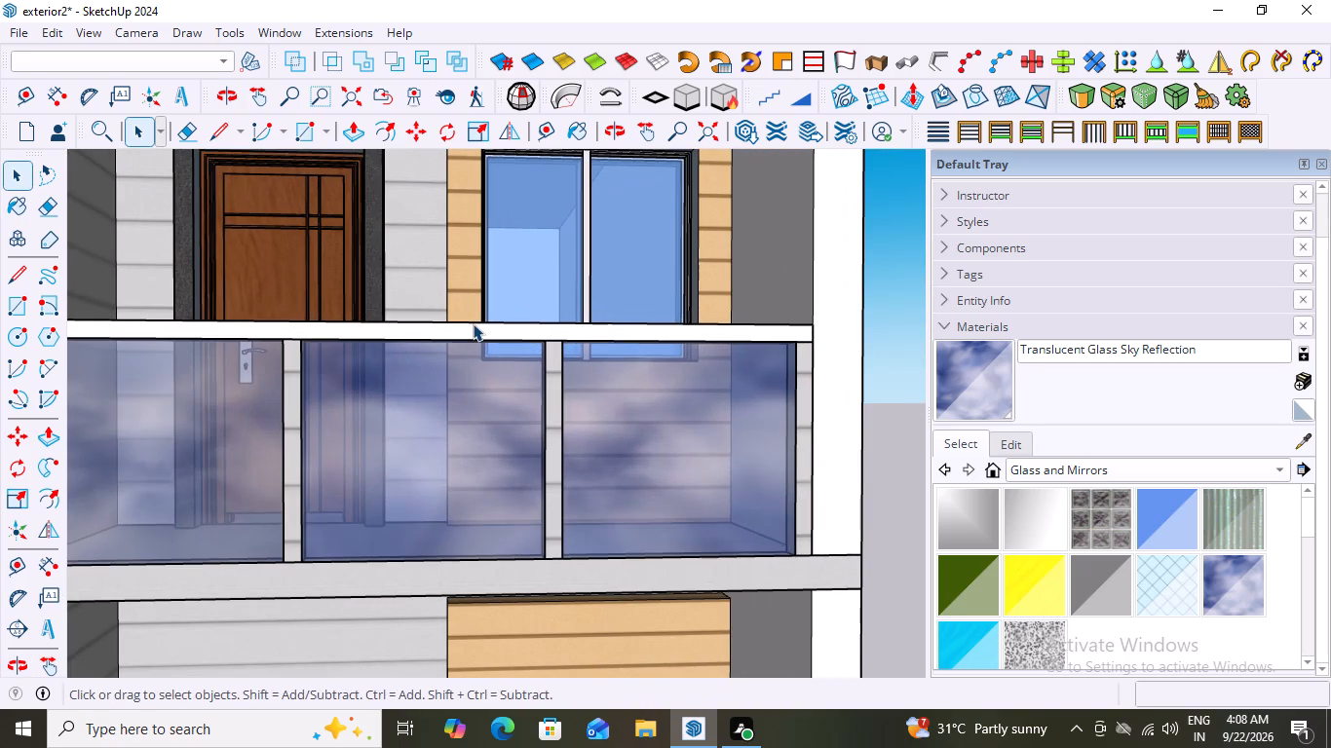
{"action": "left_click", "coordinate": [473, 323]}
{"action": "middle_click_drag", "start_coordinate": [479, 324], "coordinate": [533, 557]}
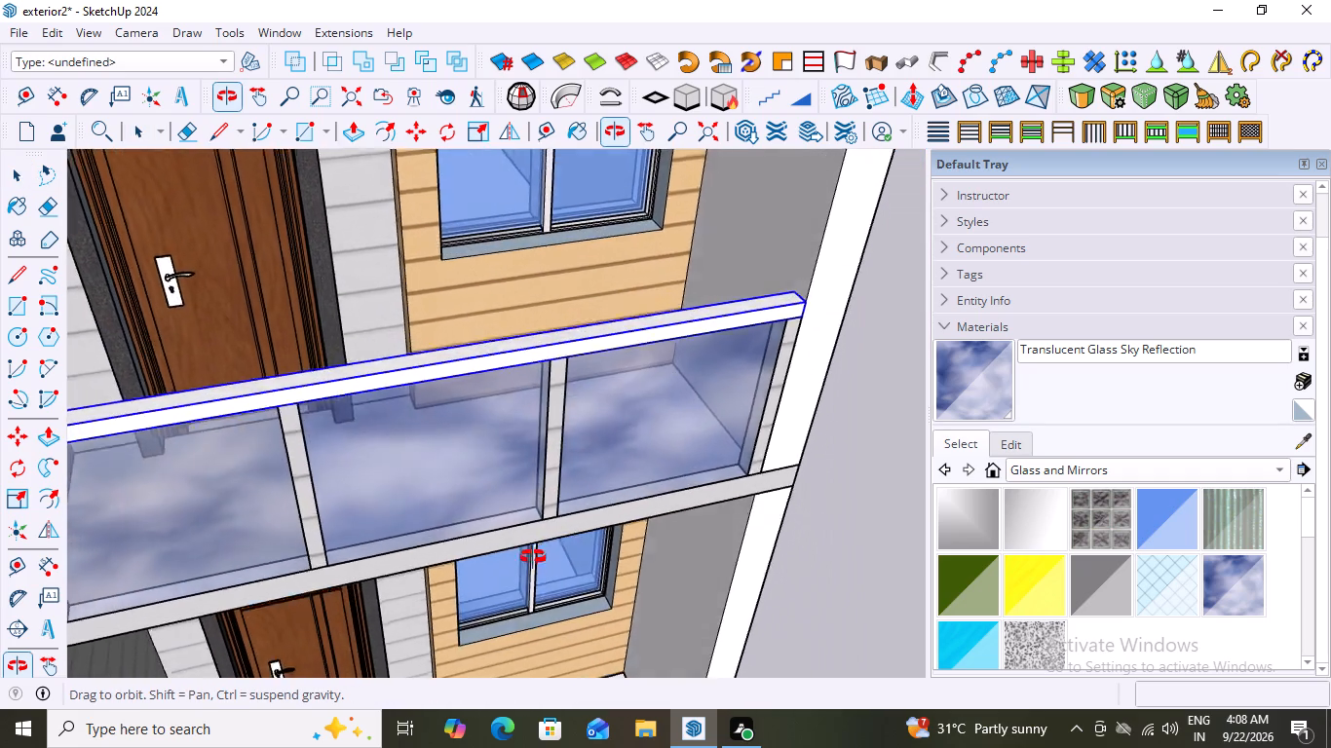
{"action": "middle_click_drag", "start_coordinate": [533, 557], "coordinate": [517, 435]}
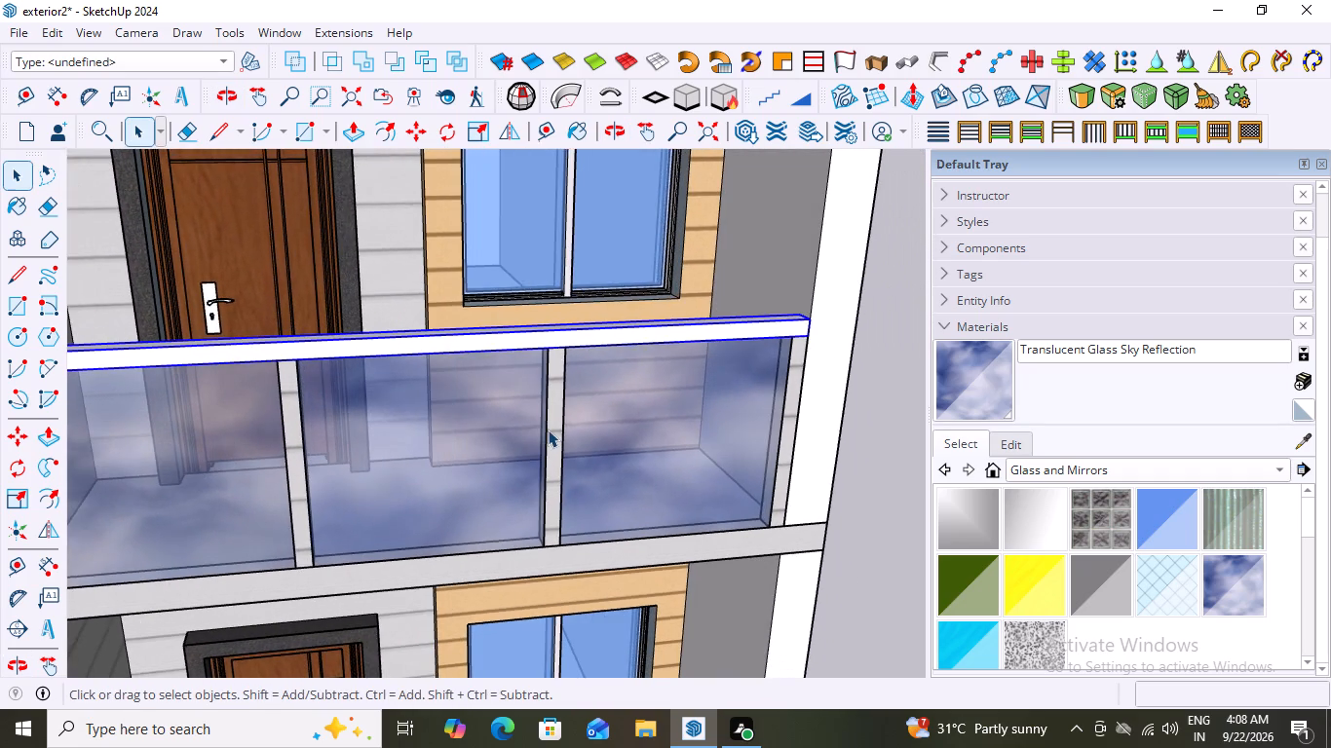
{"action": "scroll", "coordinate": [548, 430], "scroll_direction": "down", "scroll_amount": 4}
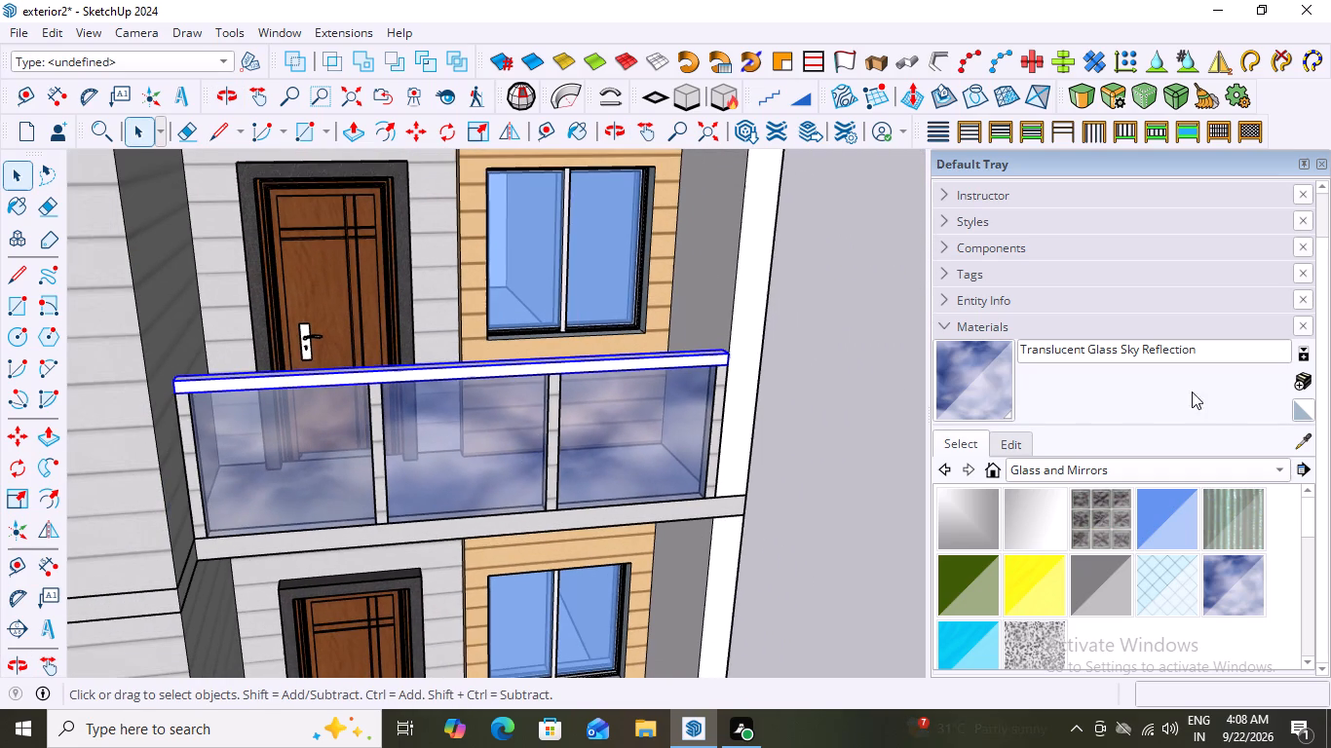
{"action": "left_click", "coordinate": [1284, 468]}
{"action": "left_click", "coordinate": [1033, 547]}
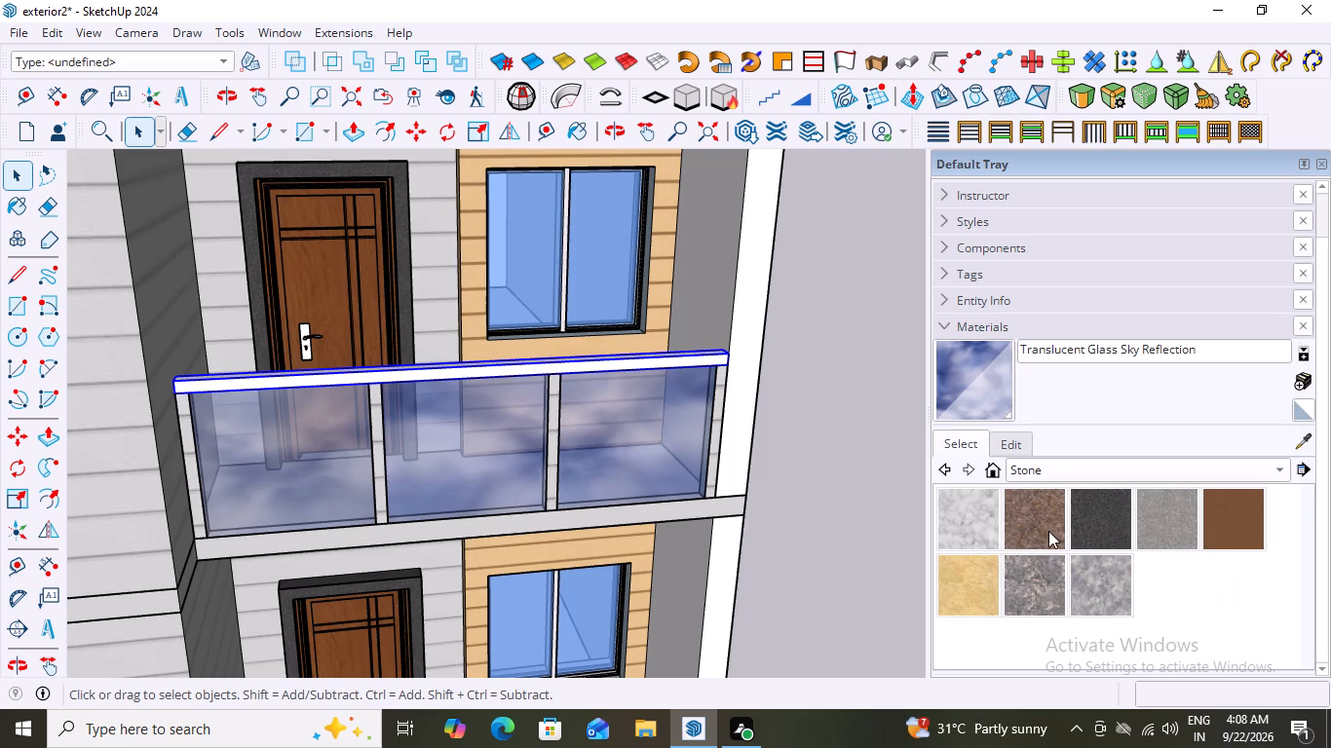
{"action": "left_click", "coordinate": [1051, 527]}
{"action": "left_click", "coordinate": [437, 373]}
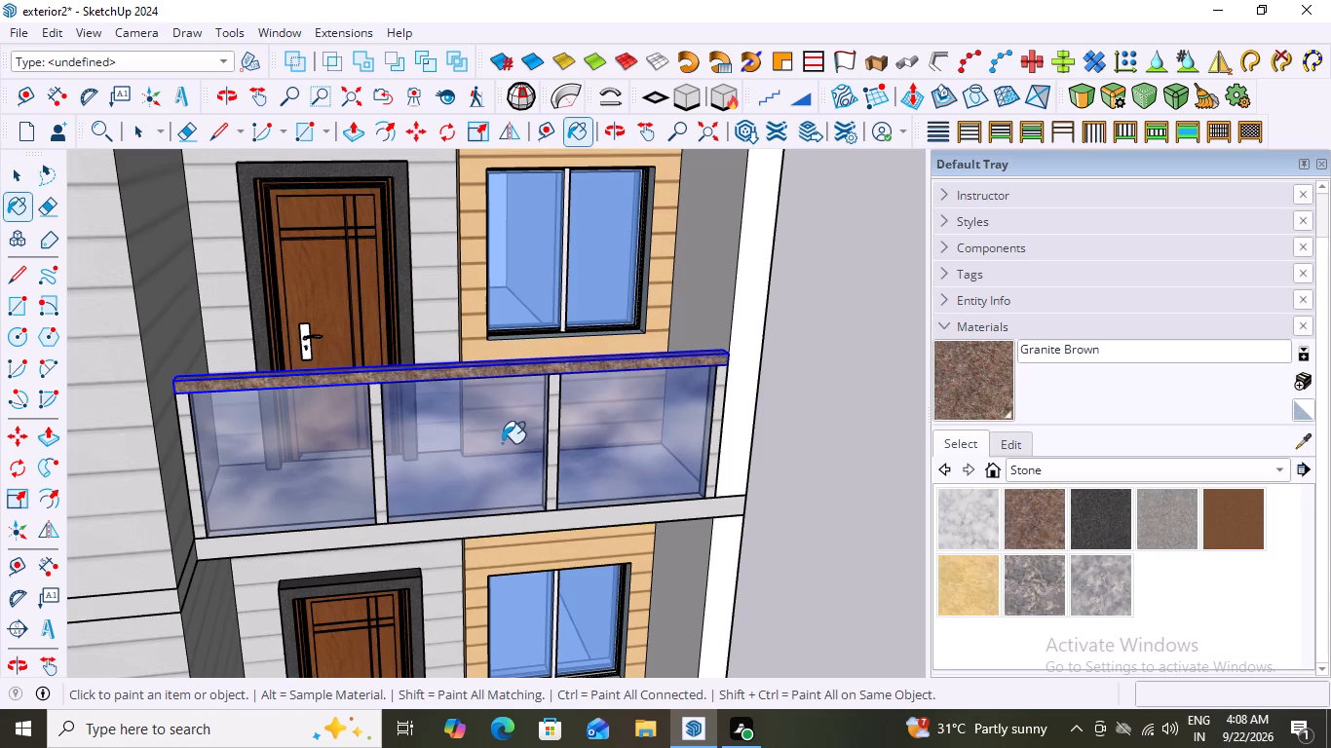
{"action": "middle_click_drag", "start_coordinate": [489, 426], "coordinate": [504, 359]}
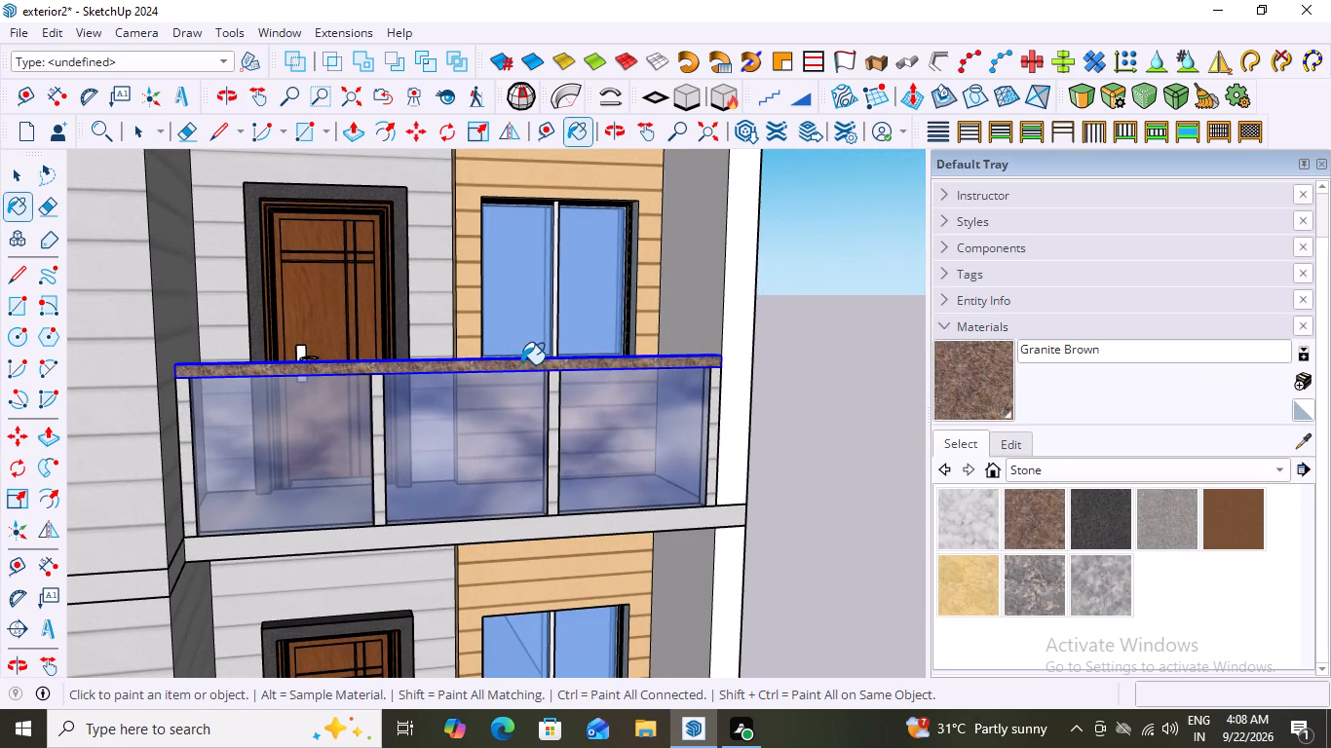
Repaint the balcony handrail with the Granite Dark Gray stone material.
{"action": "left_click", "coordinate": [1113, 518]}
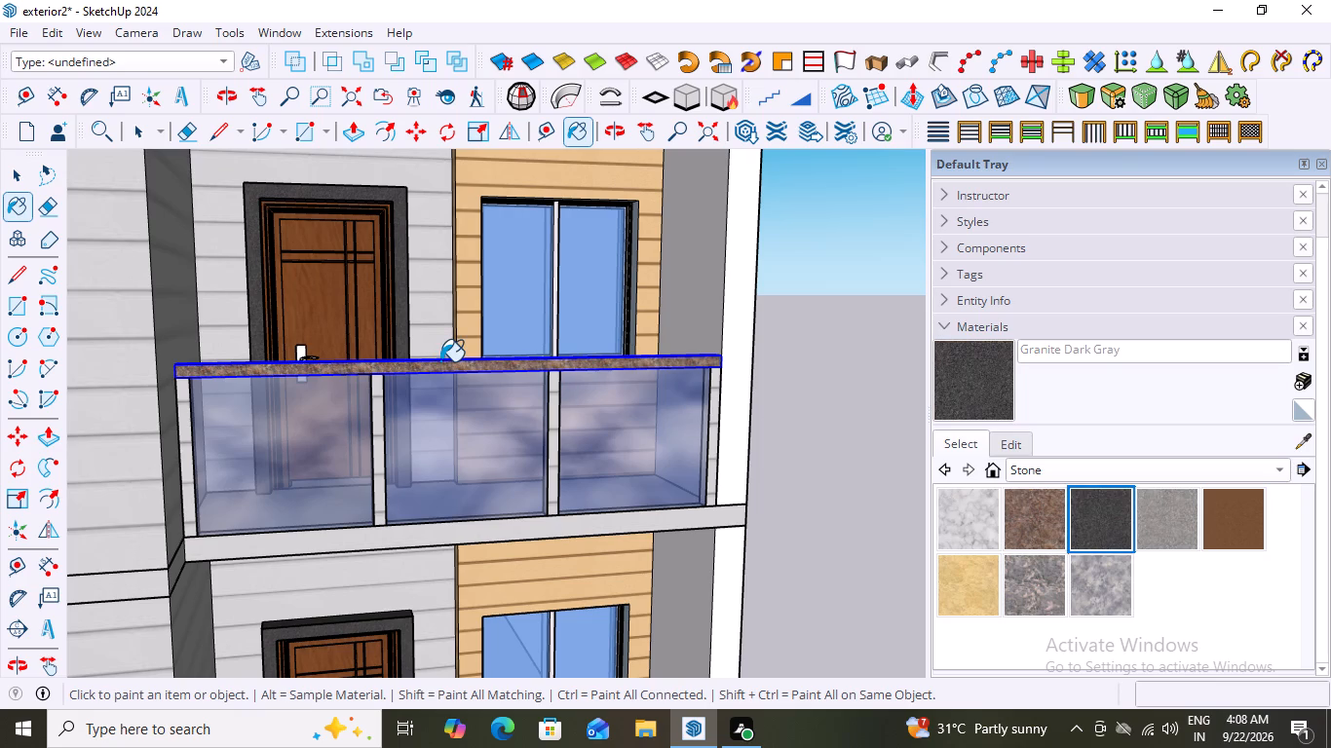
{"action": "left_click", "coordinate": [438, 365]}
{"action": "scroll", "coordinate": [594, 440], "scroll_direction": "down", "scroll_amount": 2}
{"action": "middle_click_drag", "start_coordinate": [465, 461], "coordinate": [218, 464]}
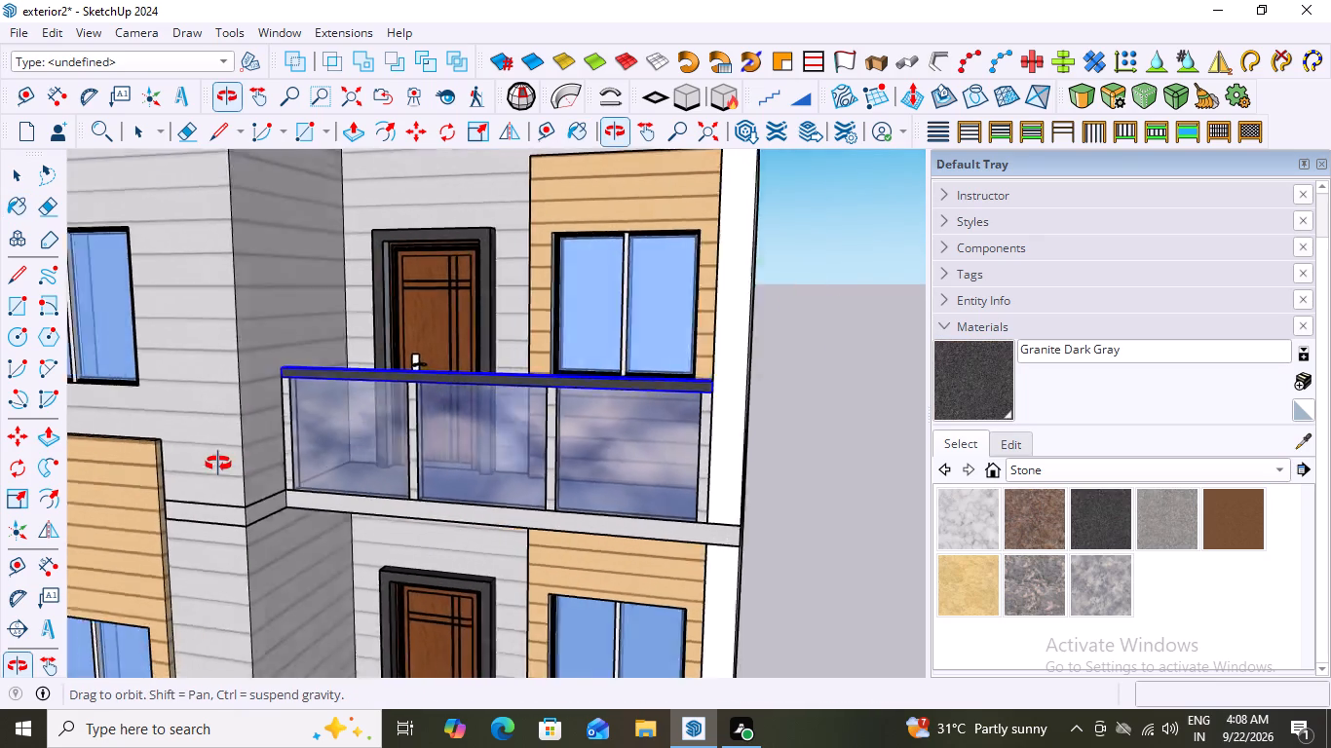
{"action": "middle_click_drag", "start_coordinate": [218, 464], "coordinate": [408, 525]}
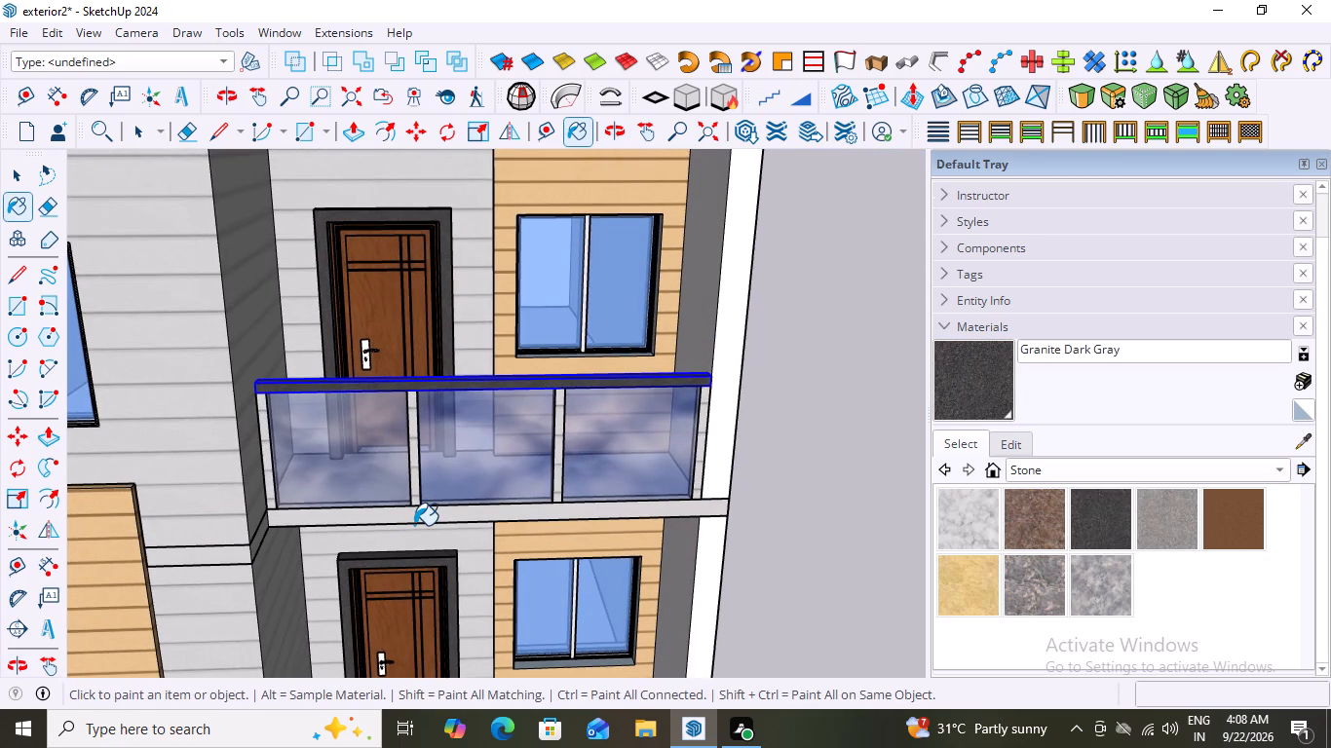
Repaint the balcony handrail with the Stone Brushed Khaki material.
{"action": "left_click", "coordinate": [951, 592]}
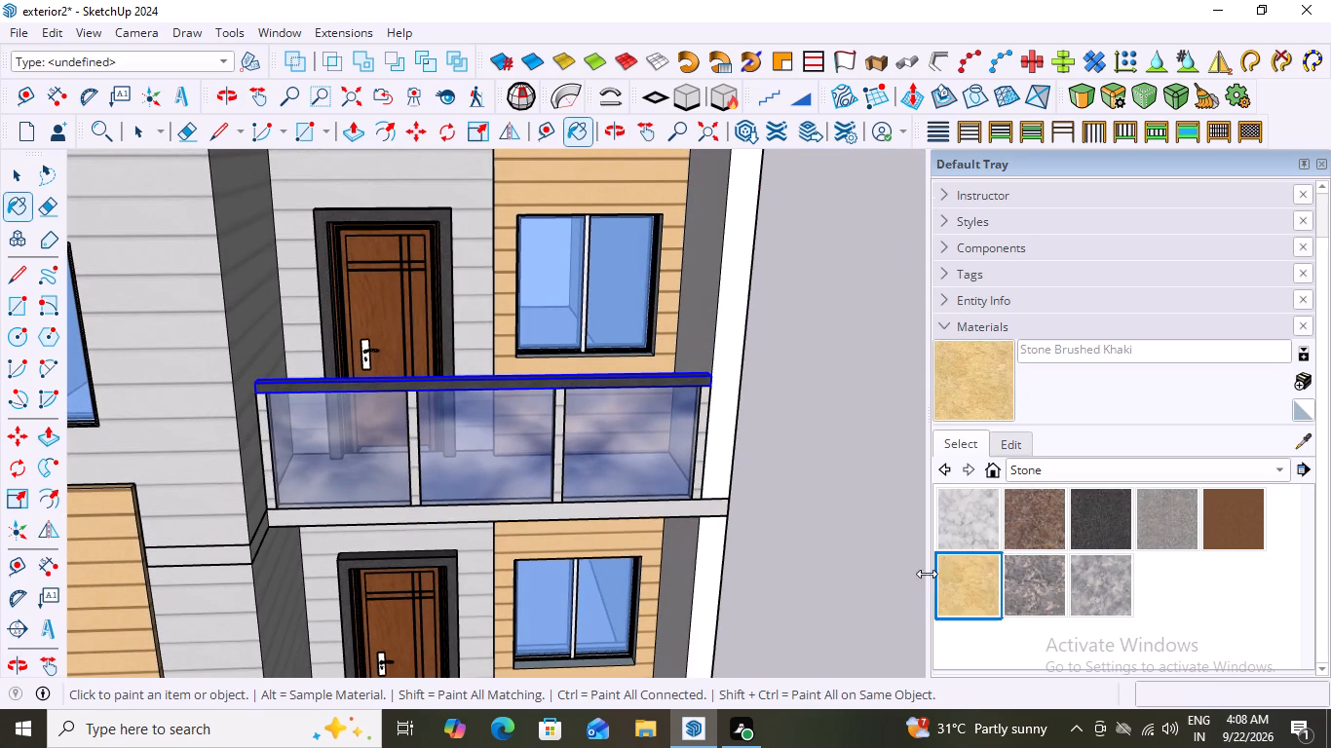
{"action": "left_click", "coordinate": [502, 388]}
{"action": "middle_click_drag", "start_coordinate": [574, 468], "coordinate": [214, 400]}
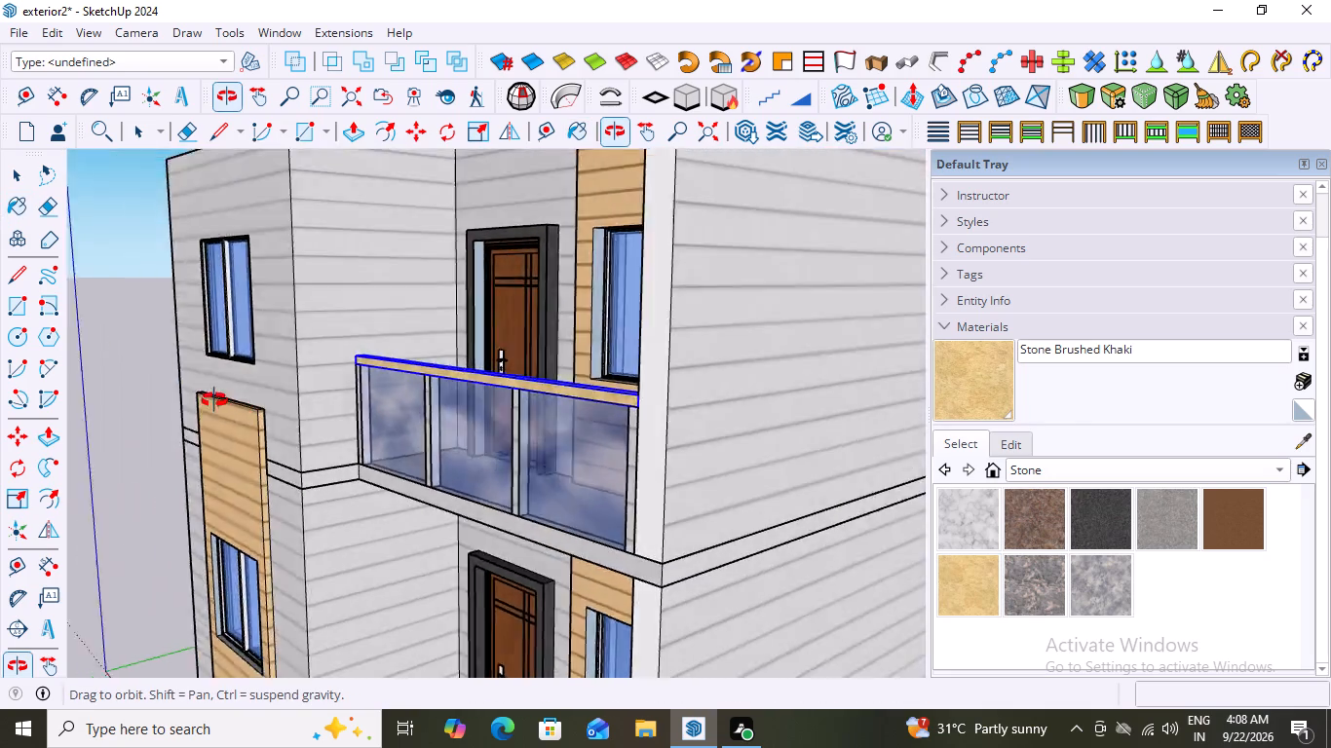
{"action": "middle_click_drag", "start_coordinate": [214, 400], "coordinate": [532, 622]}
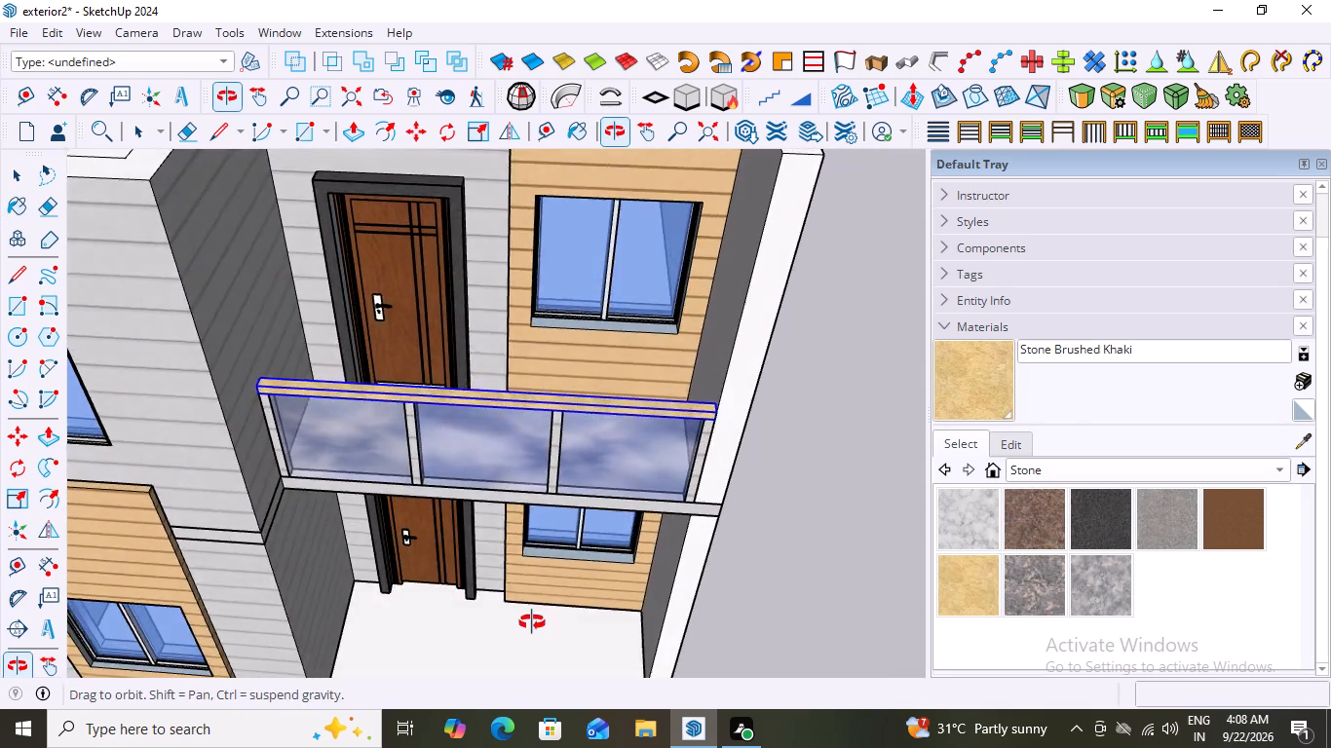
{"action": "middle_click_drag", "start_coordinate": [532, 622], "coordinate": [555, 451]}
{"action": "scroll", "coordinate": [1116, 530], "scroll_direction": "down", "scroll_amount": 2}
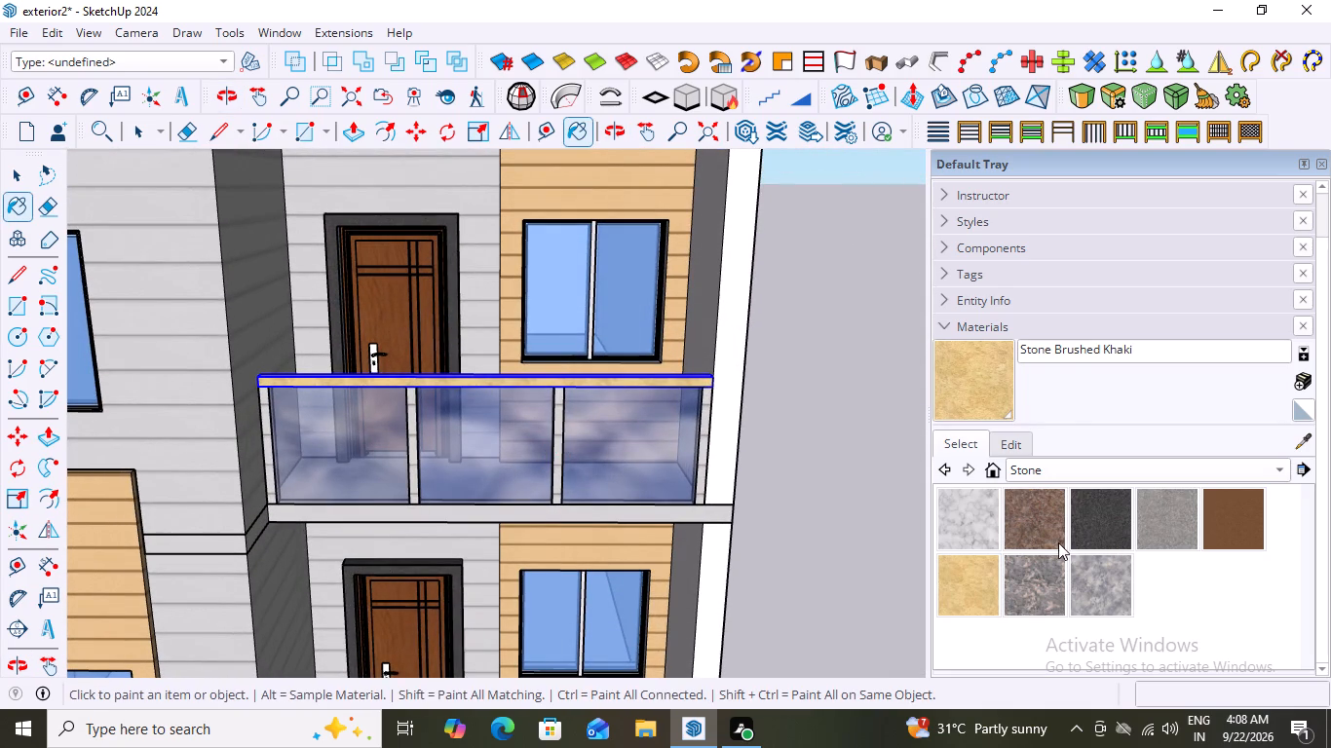
Repaint the balcony handrail with the Stone Marble material.
{"action": "left_click", "coordinate": [1046, 585]}
{"action": "left_click", "coordinate": [462, 388]}
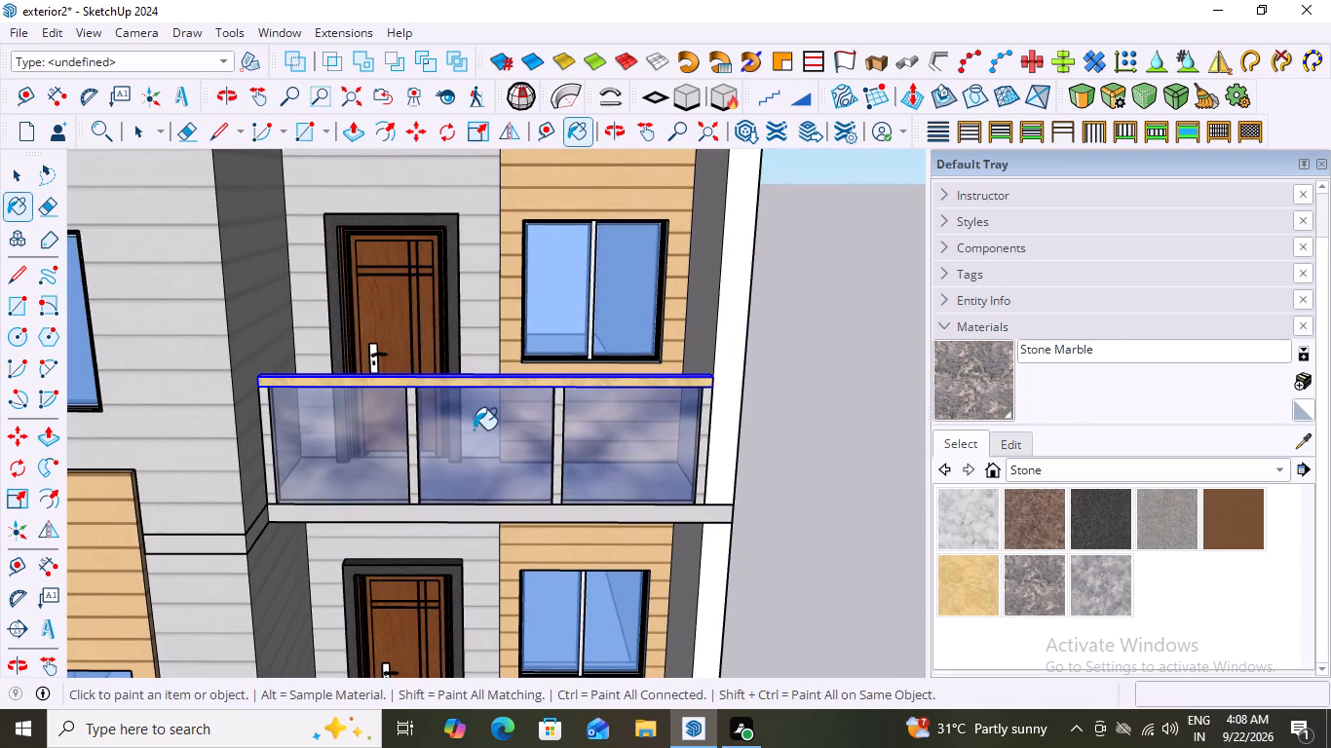
{"action": "left_click", "coordinate": [506, 383]}
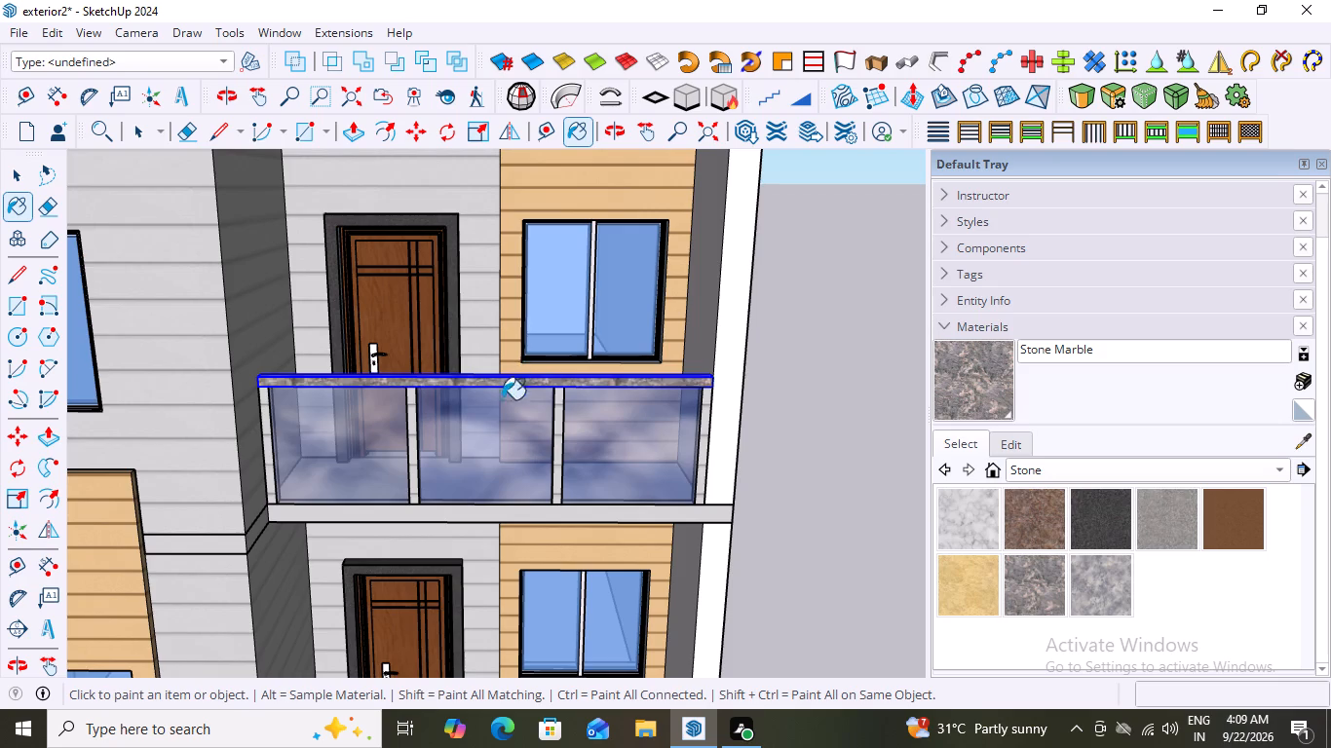
Examine the handrail's Stone Marble finish against the rest of the facade from several angles and distances.
{"action": "scroll", "coordinate": [572, 402], "scroll_direction": "down", "scroll_amount": 7}
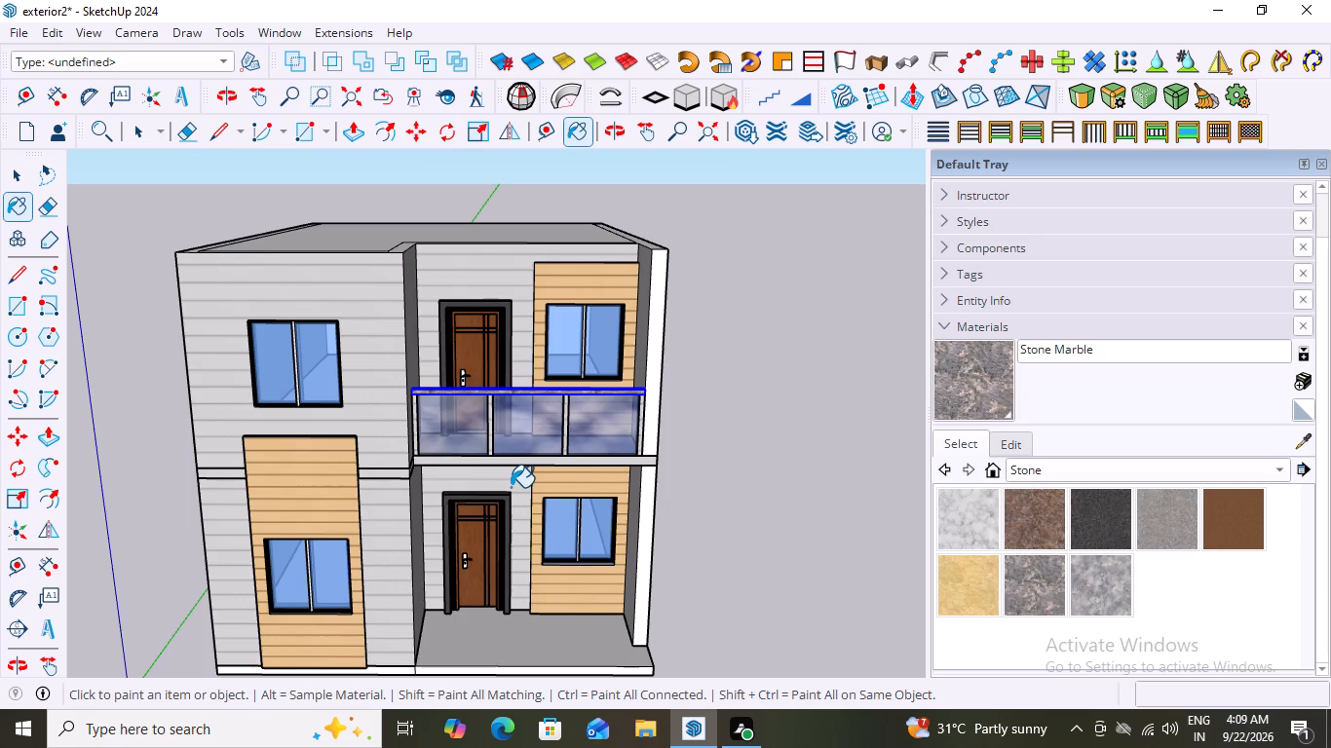
{"action": "middle_click_drag", "start_coordinate": [624, 420], "coordinate": [505, 439]}
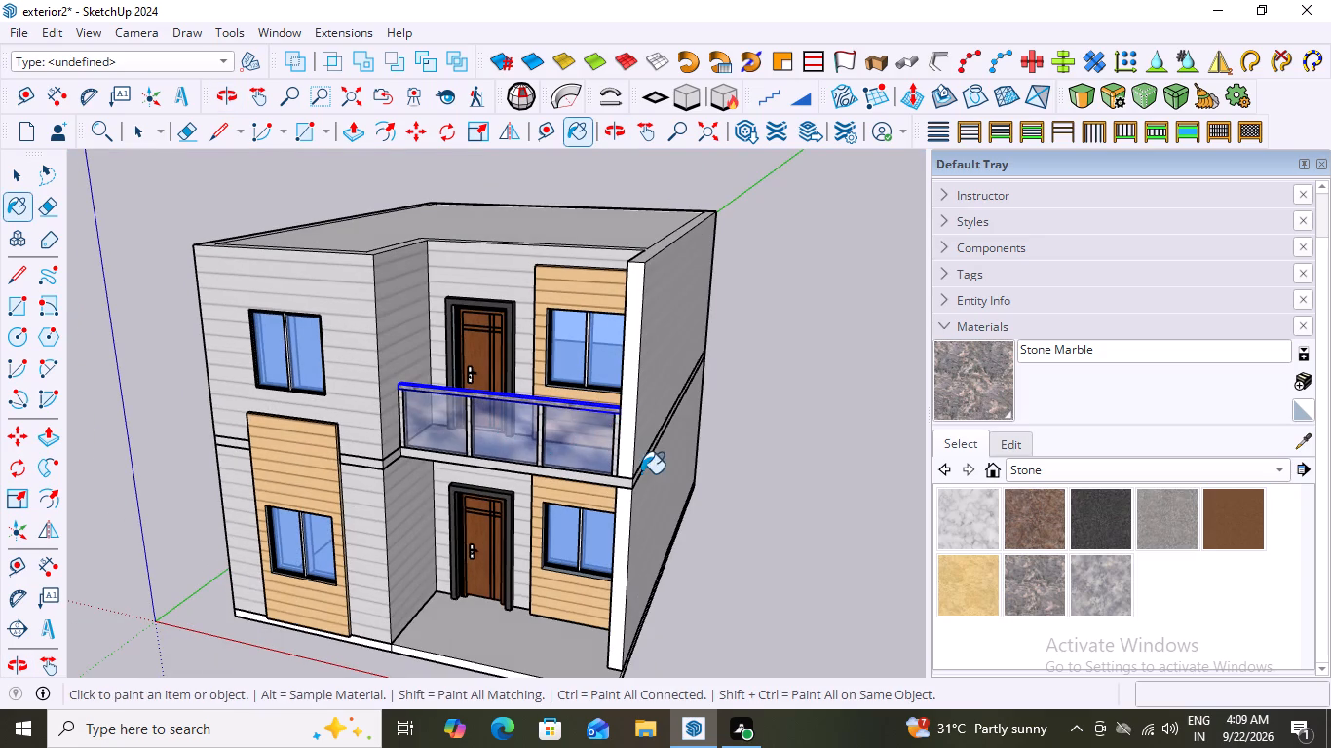
{"action": "middle_click", "coordinate": [666, 470]}
{"action": "middle_click_drag", "start_coordinate": [515, 451], "coordinate": [672, 453]}
{"action": "scroll", "coordinate": [550, 415], "scroll_direction": "up", "scroll_amount": 8}
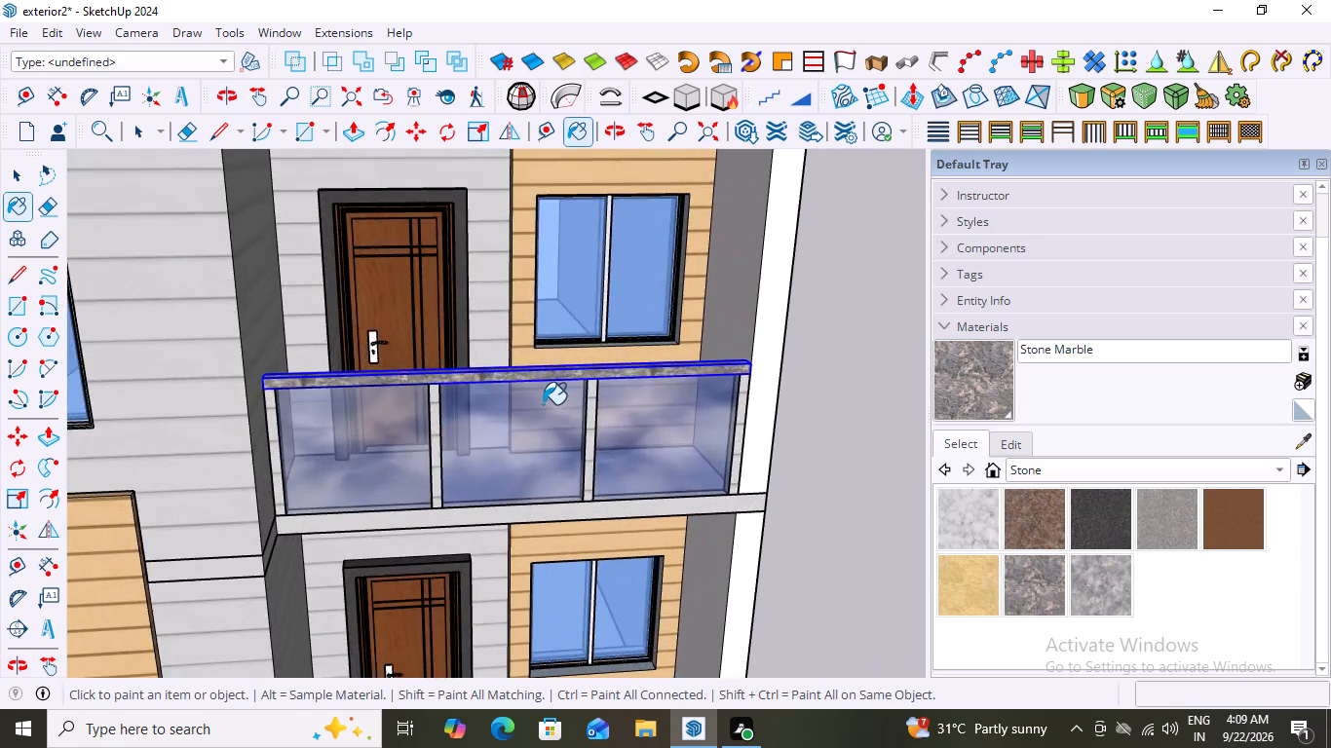
{"action": "scroll", "coordinate": [543, 404], "scroll_direction": "up", "scroll_amount": 7}
{"action": "scroll", "coordinate": [544, 399], "scroll_direction": "down", "scroll_amount": 11}
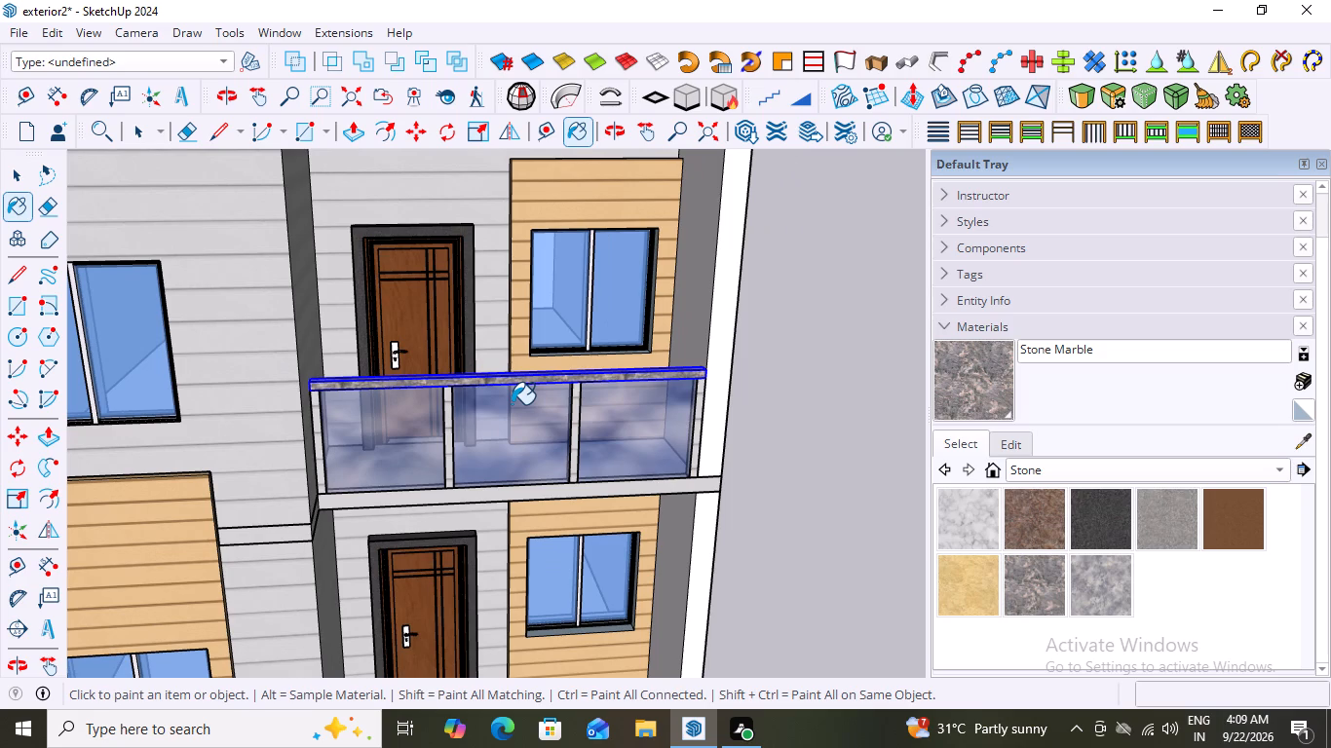
{"action": "scroll", "coordinate": [512, 404], "scroll_direction": "down", "scroll_amount": 4}
{"action": "scroll", "coordinate": [596, 418], "scroll_direction": "up", "scroll_amount": 2}
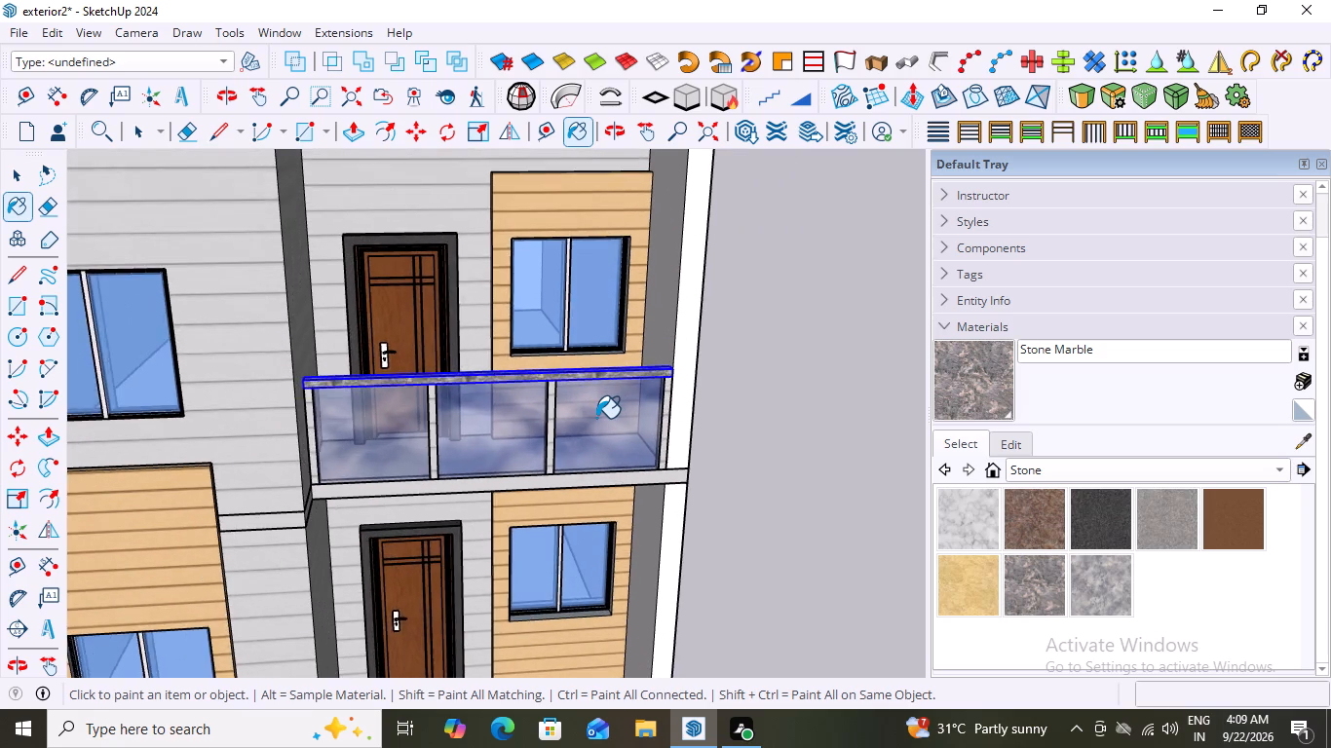
{"action": "scroll", "coordinate": [596, 418], "scroll_direction": "up", "scroll_amount": 2}
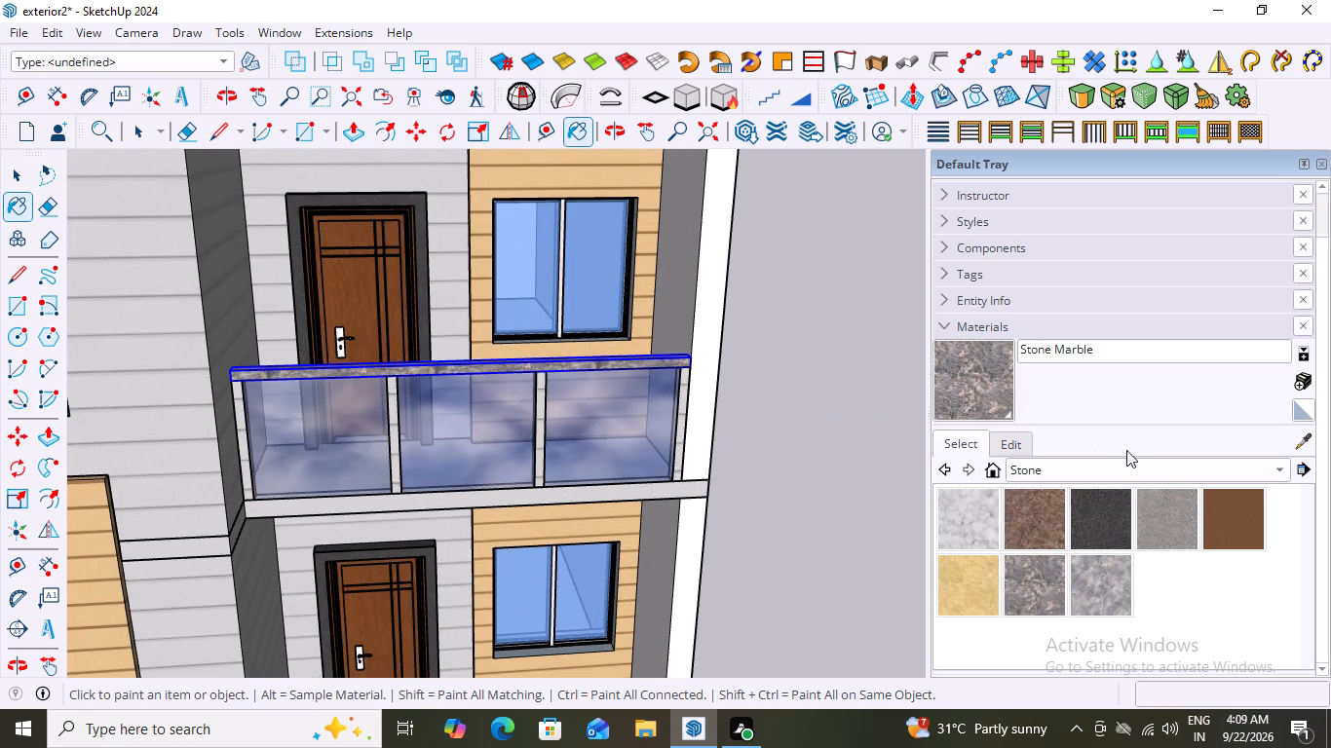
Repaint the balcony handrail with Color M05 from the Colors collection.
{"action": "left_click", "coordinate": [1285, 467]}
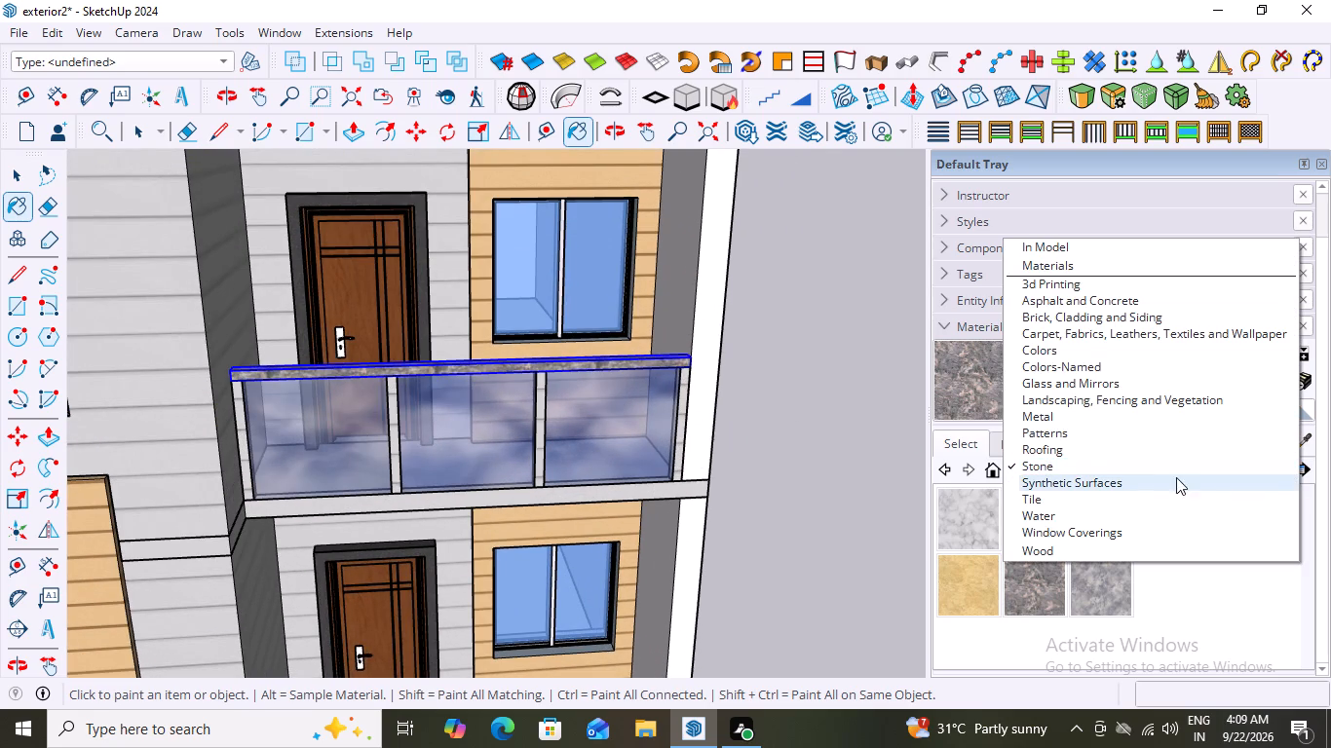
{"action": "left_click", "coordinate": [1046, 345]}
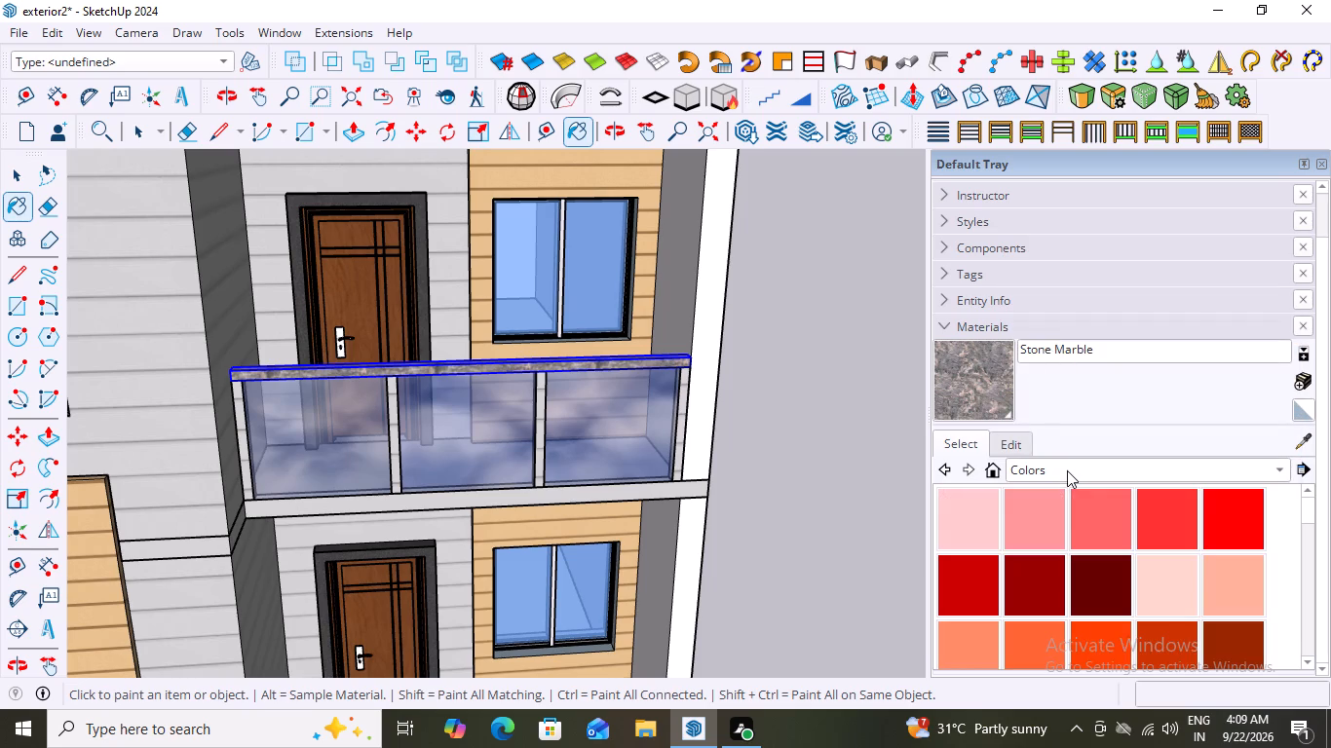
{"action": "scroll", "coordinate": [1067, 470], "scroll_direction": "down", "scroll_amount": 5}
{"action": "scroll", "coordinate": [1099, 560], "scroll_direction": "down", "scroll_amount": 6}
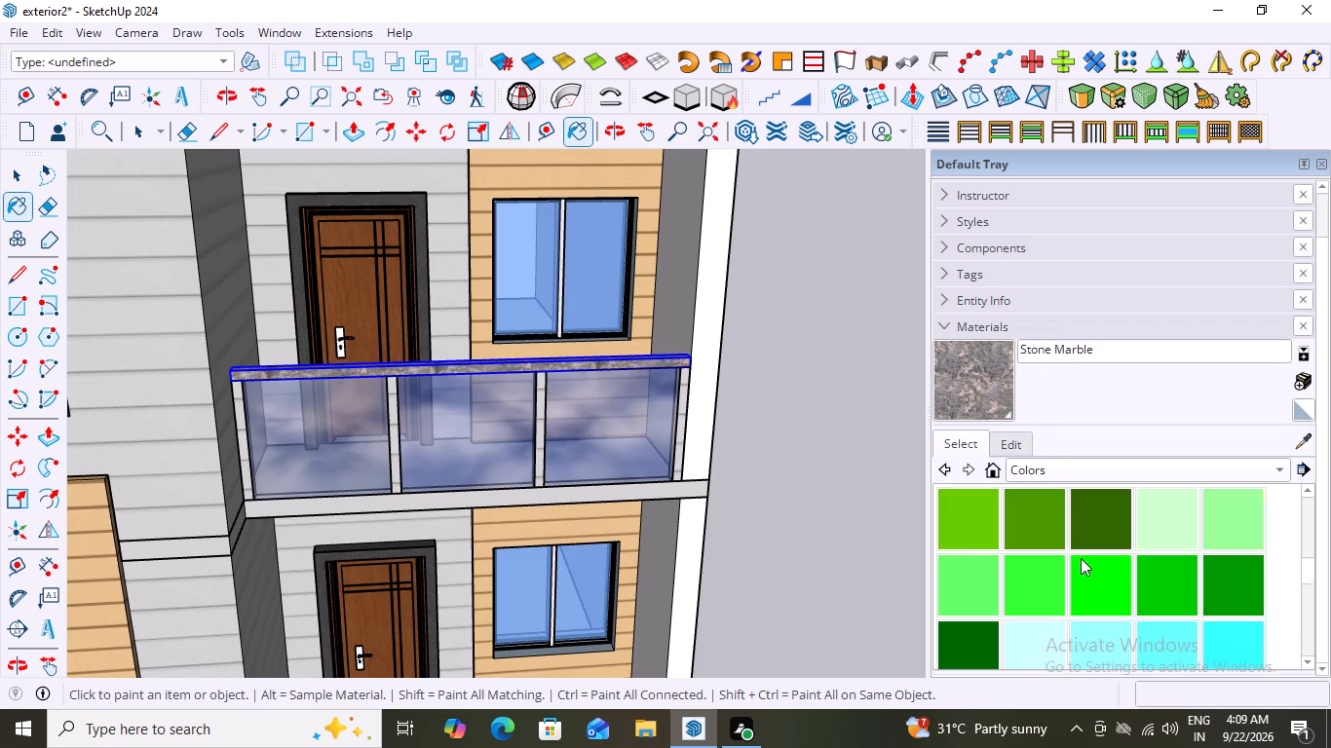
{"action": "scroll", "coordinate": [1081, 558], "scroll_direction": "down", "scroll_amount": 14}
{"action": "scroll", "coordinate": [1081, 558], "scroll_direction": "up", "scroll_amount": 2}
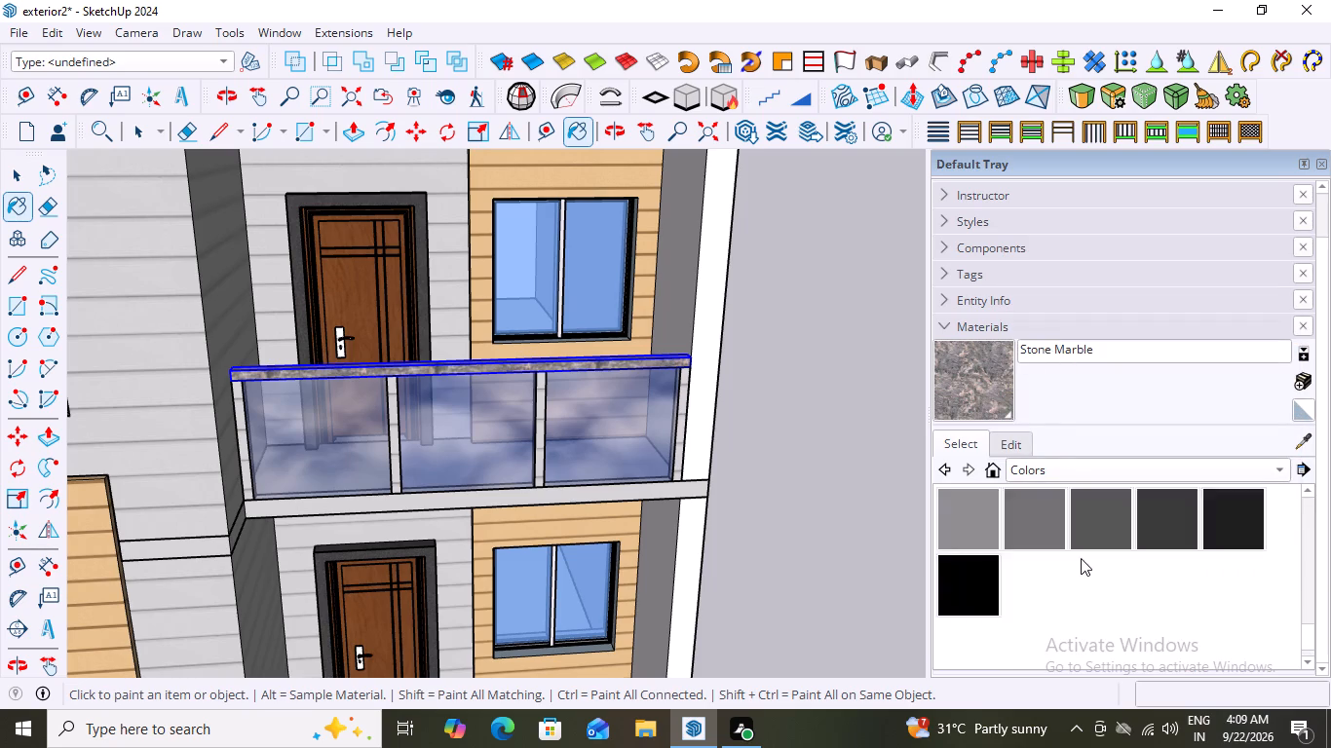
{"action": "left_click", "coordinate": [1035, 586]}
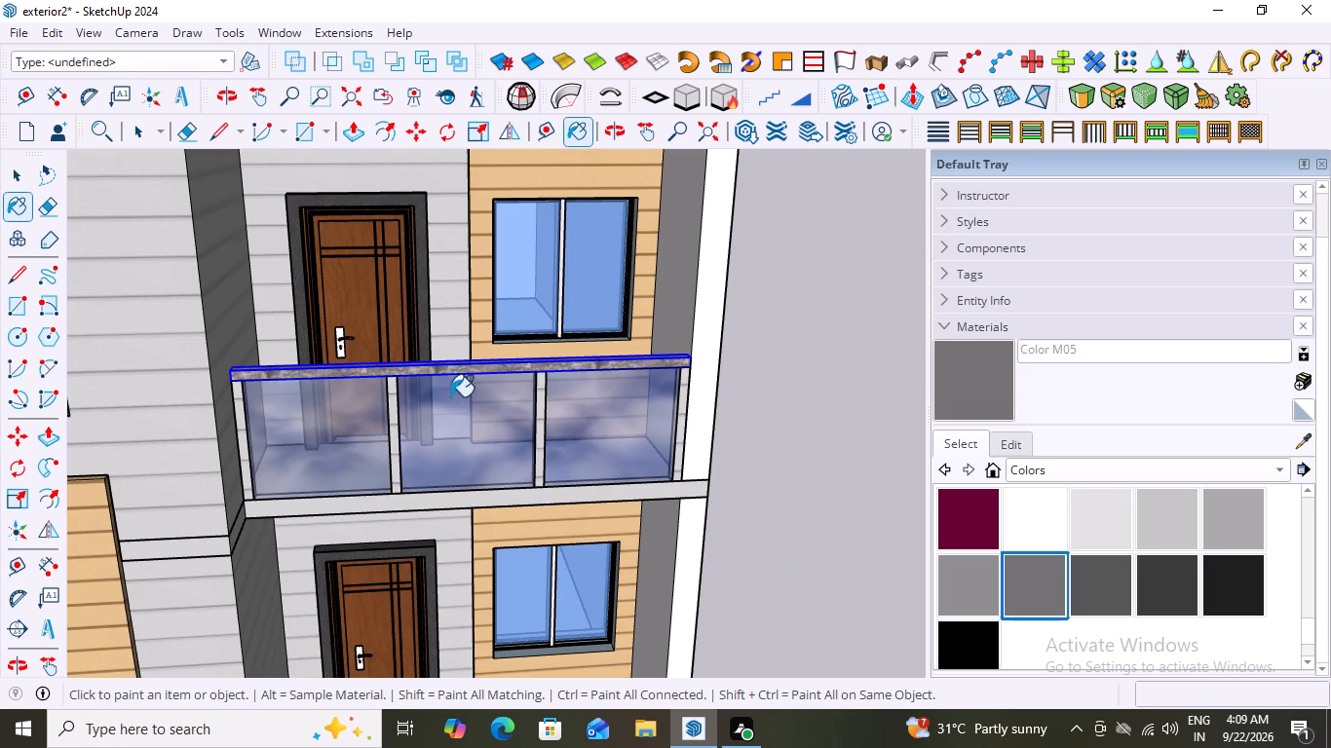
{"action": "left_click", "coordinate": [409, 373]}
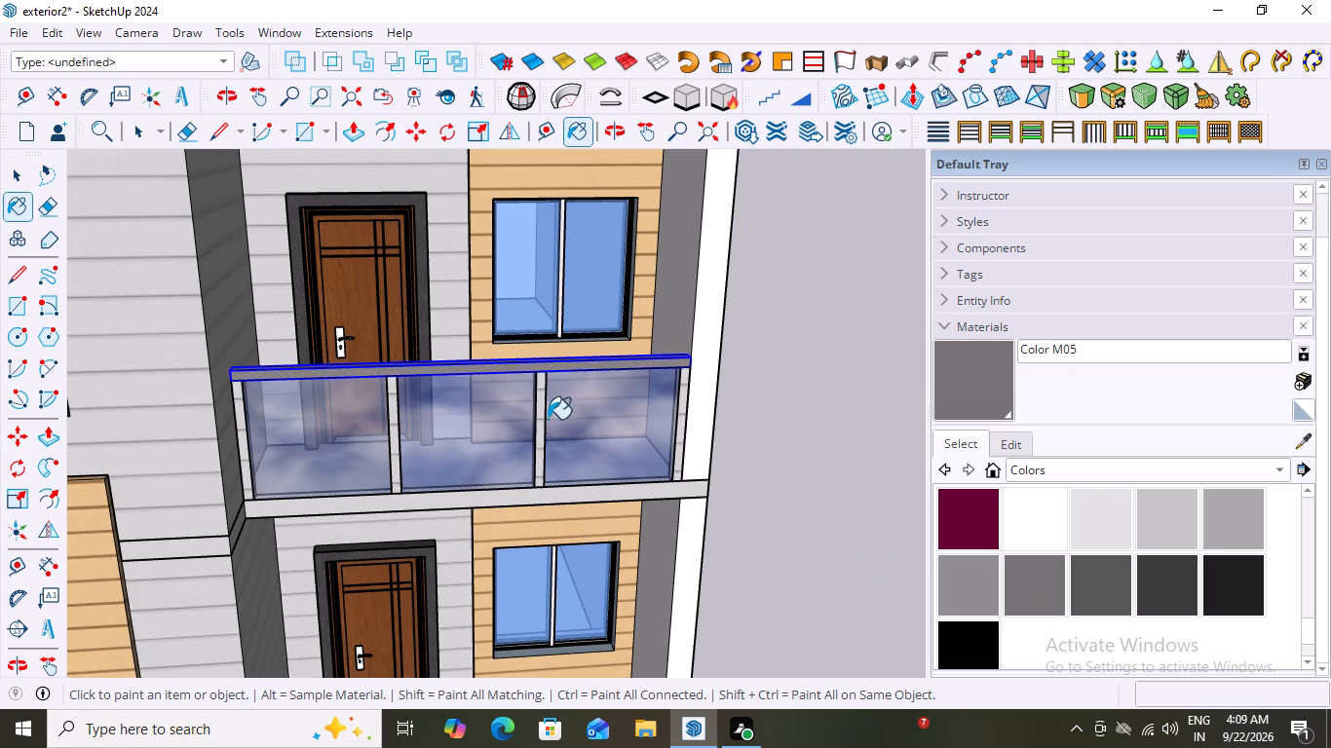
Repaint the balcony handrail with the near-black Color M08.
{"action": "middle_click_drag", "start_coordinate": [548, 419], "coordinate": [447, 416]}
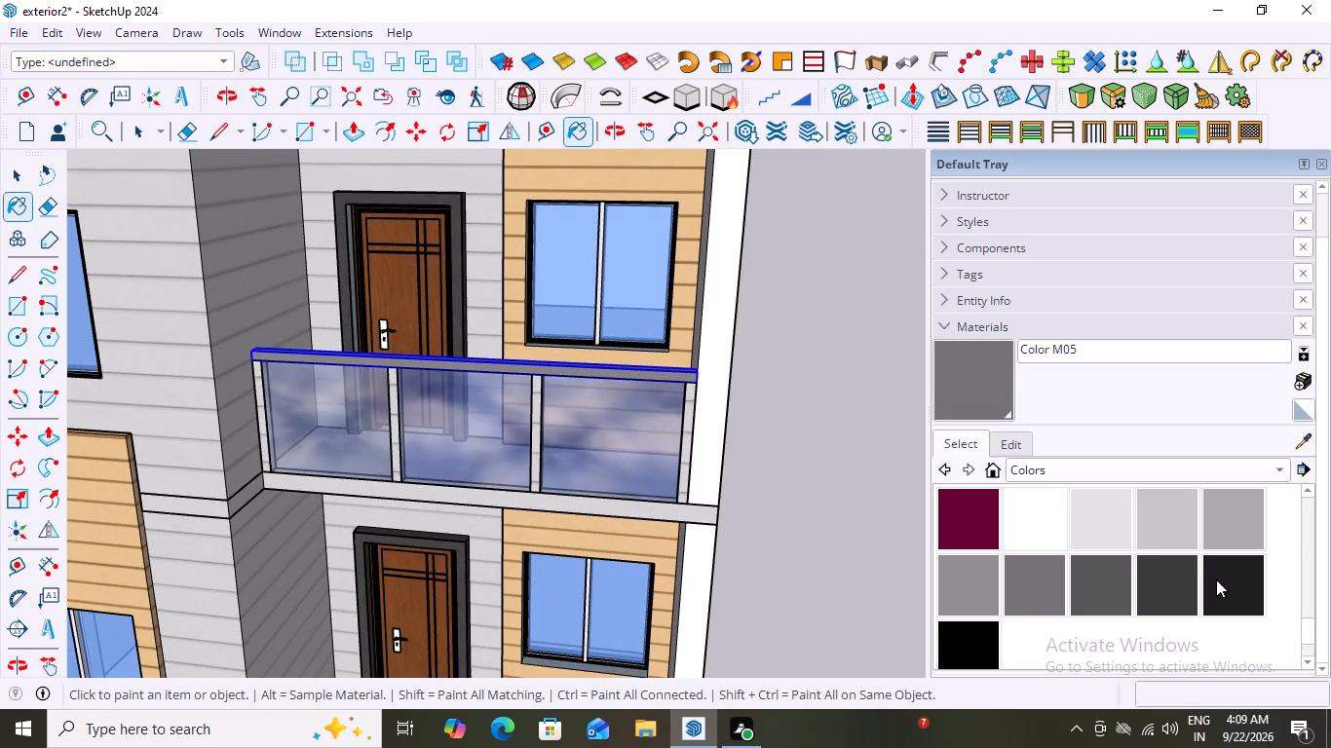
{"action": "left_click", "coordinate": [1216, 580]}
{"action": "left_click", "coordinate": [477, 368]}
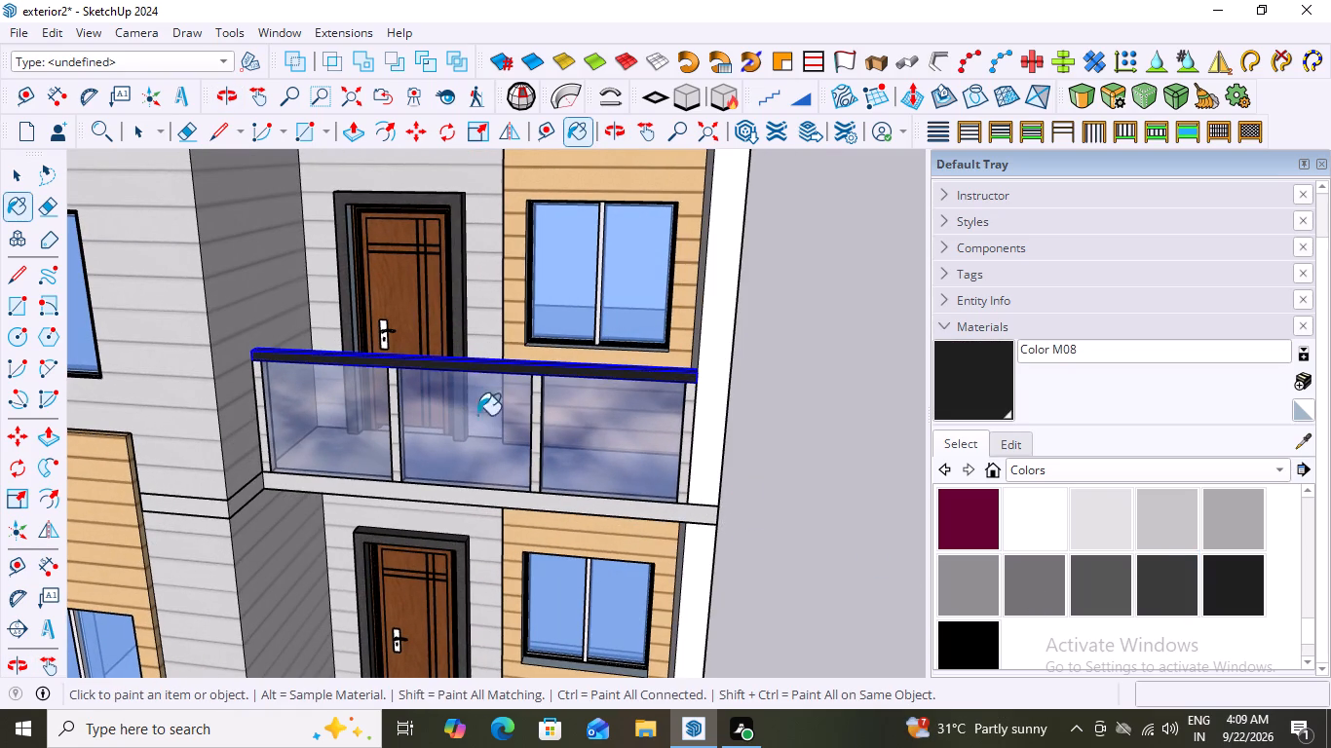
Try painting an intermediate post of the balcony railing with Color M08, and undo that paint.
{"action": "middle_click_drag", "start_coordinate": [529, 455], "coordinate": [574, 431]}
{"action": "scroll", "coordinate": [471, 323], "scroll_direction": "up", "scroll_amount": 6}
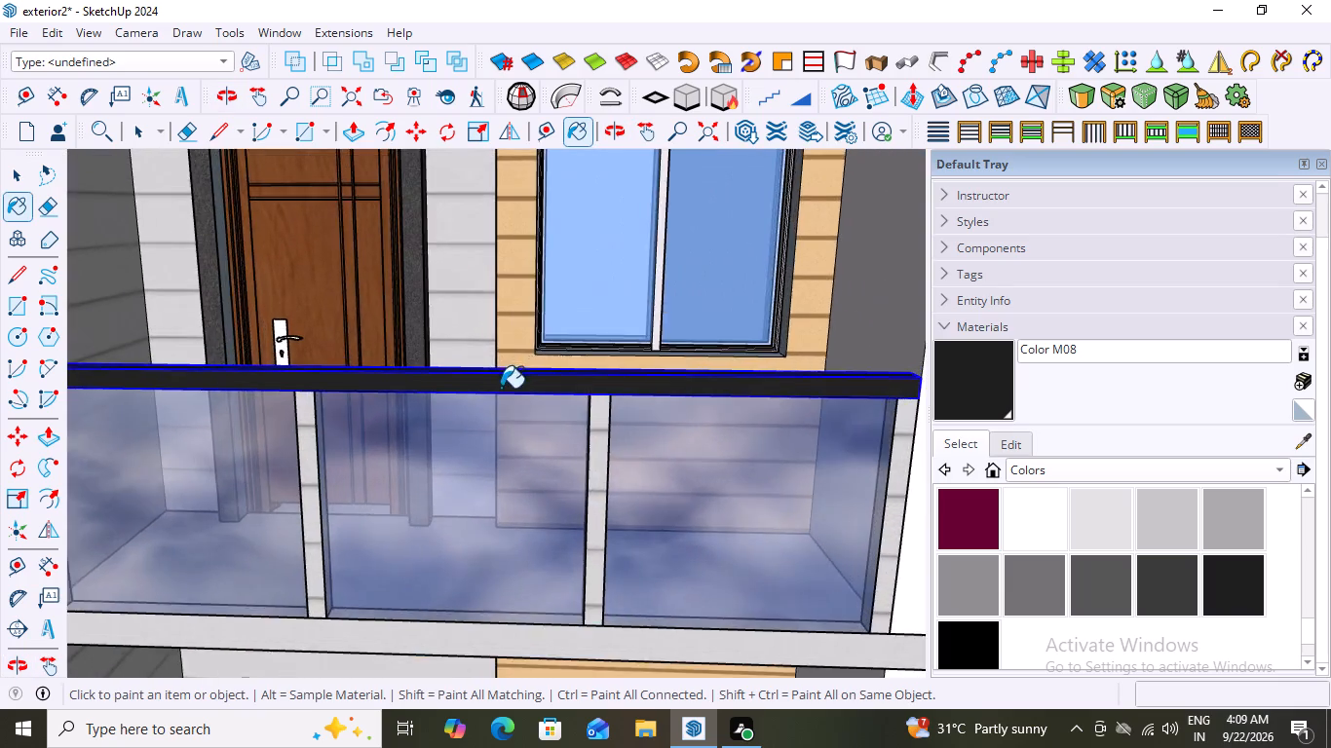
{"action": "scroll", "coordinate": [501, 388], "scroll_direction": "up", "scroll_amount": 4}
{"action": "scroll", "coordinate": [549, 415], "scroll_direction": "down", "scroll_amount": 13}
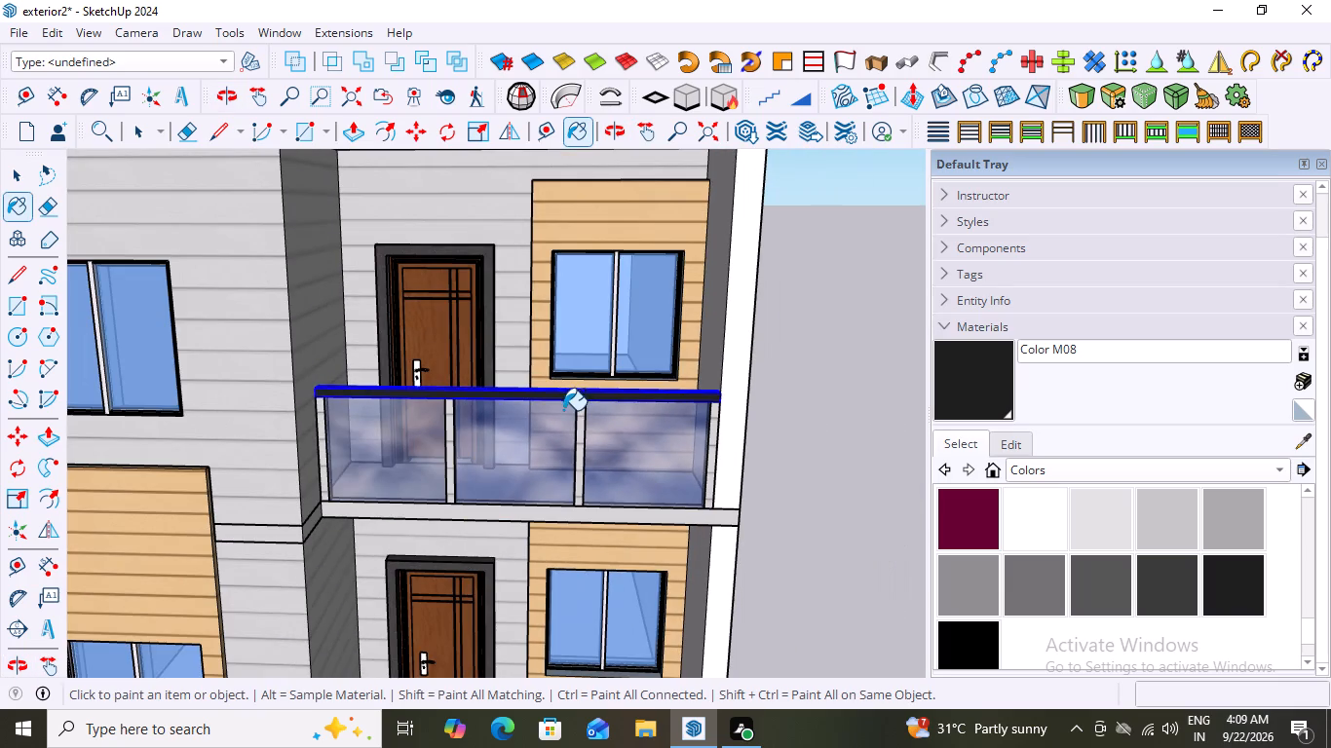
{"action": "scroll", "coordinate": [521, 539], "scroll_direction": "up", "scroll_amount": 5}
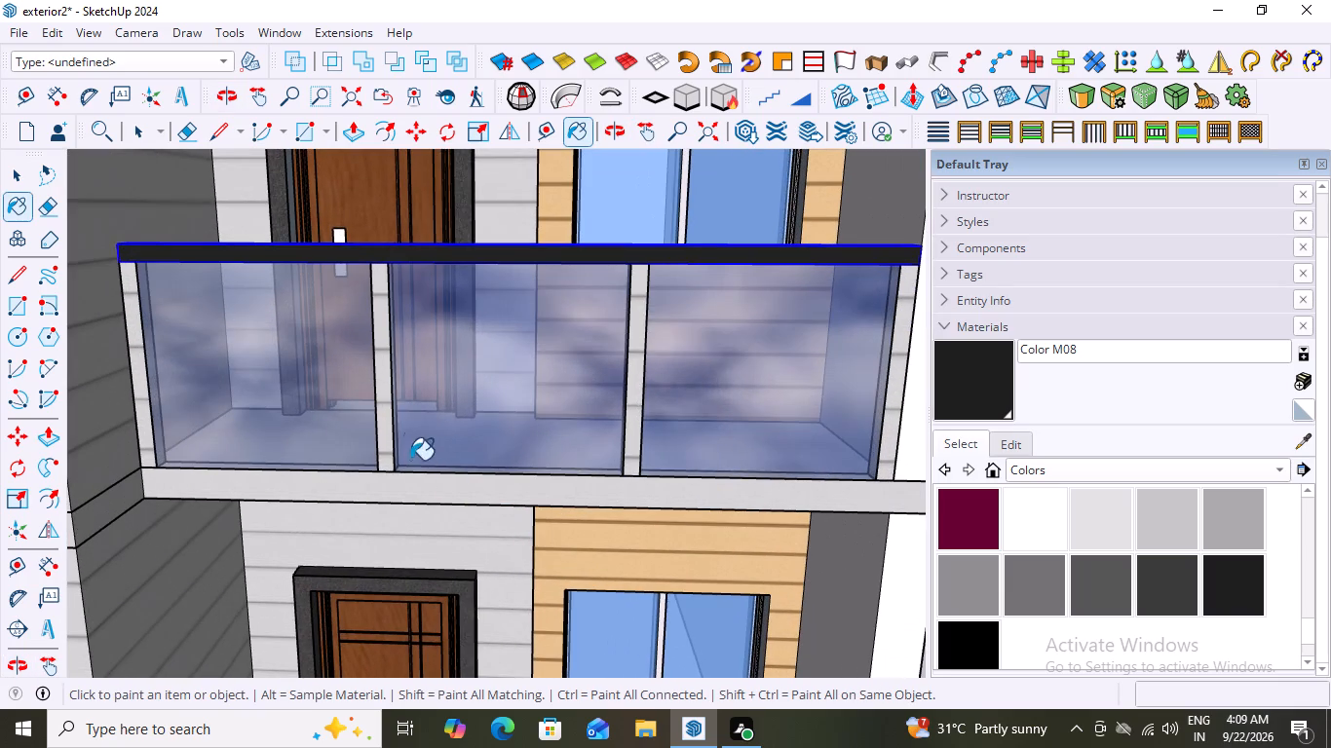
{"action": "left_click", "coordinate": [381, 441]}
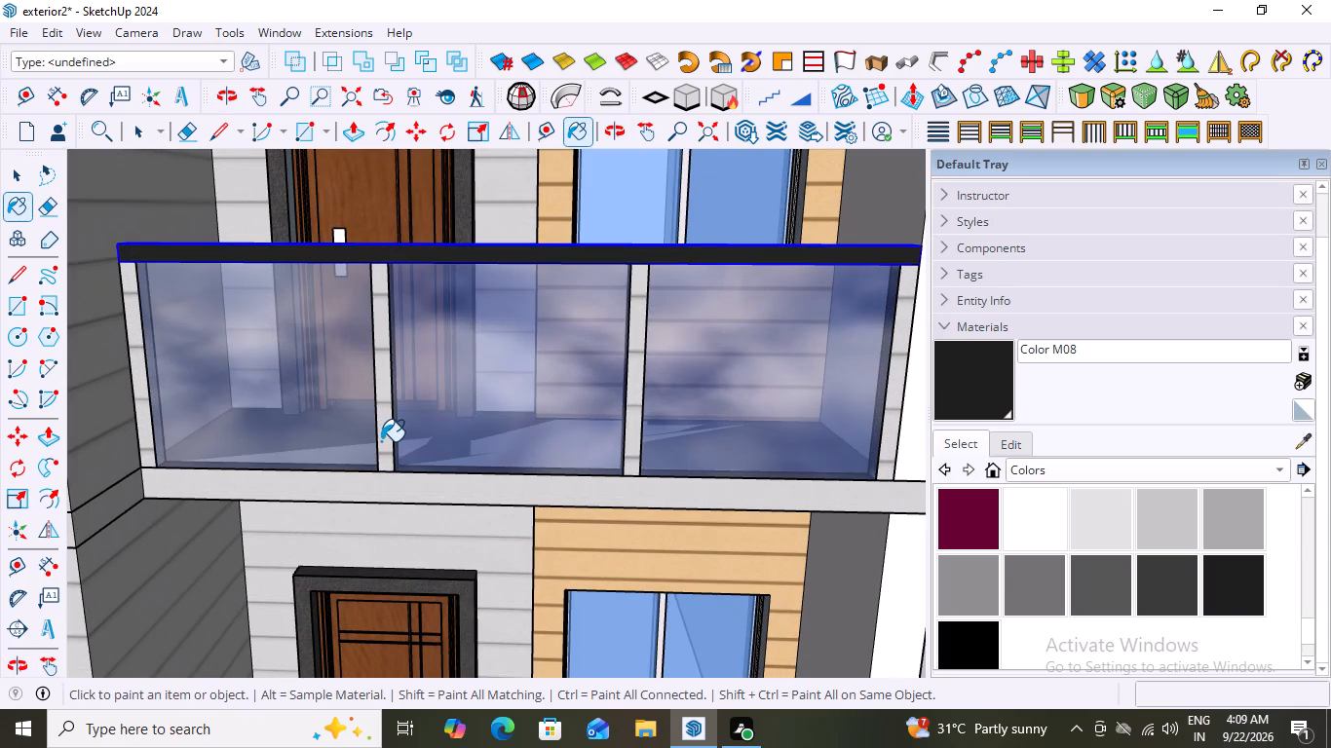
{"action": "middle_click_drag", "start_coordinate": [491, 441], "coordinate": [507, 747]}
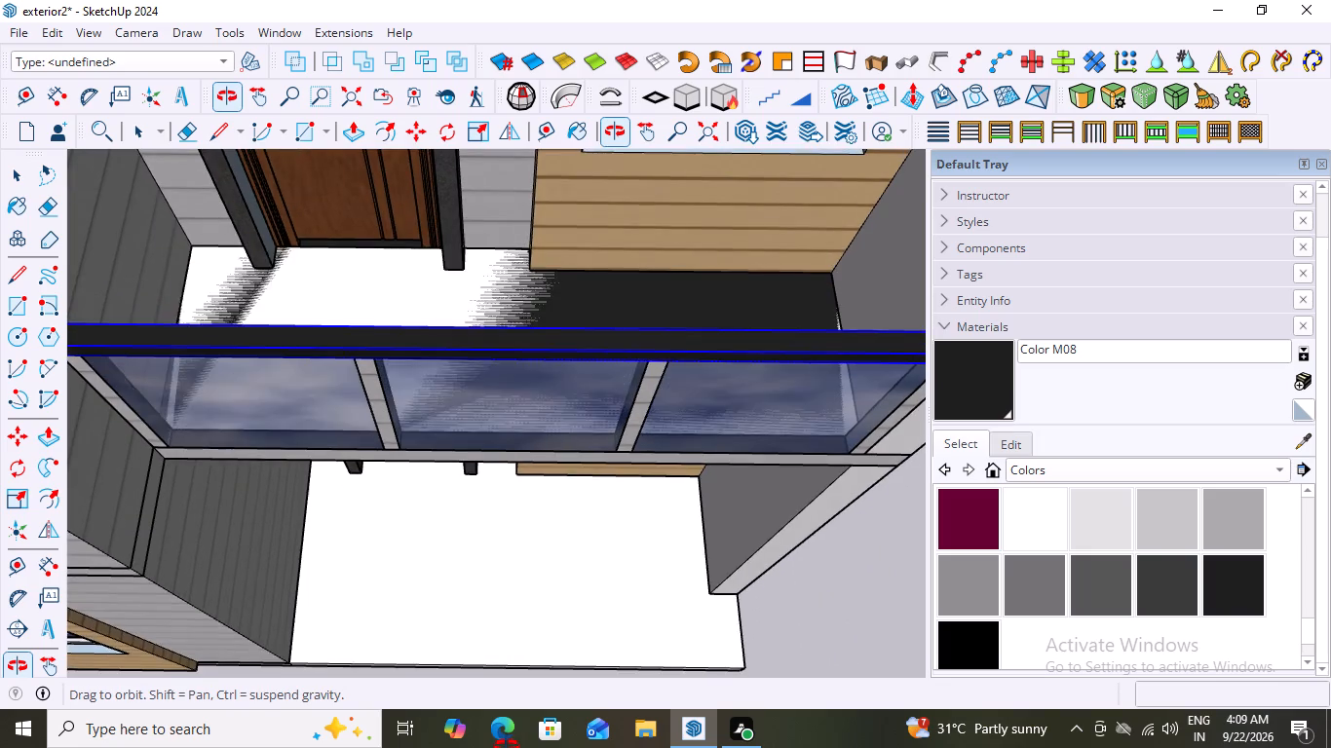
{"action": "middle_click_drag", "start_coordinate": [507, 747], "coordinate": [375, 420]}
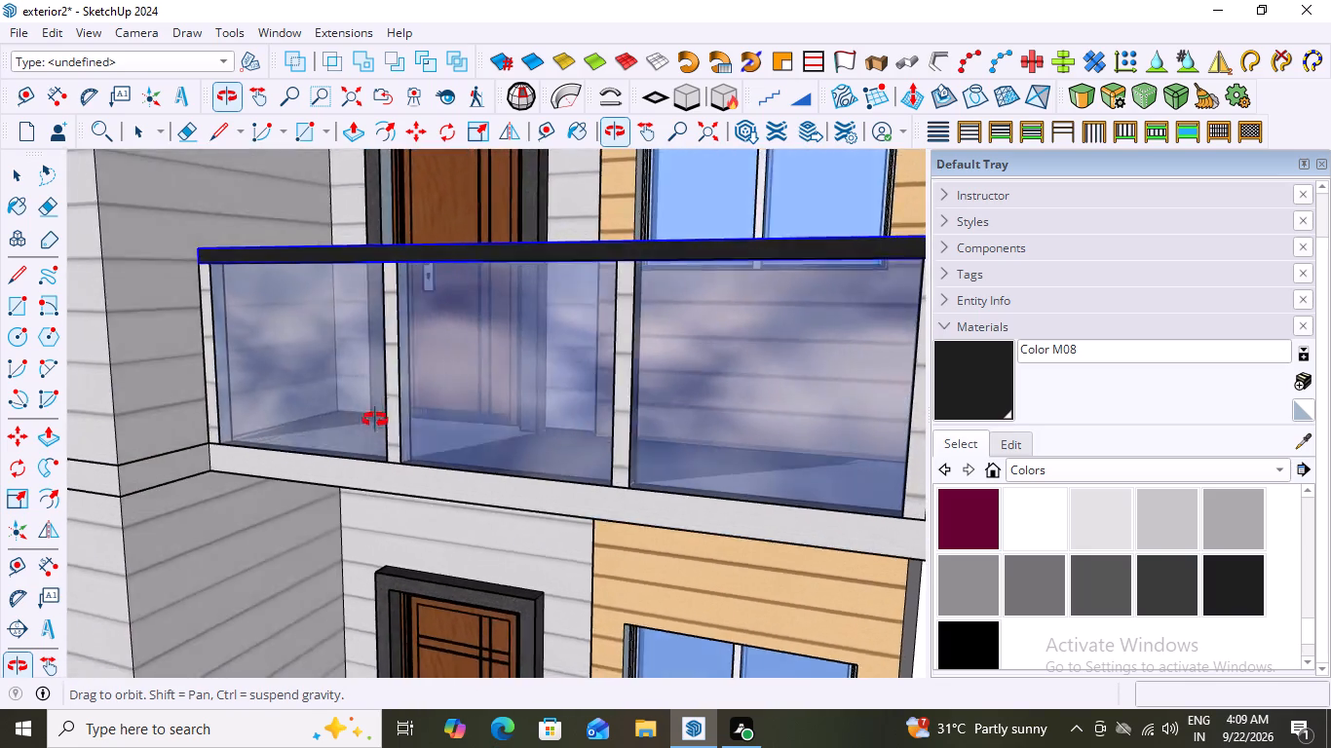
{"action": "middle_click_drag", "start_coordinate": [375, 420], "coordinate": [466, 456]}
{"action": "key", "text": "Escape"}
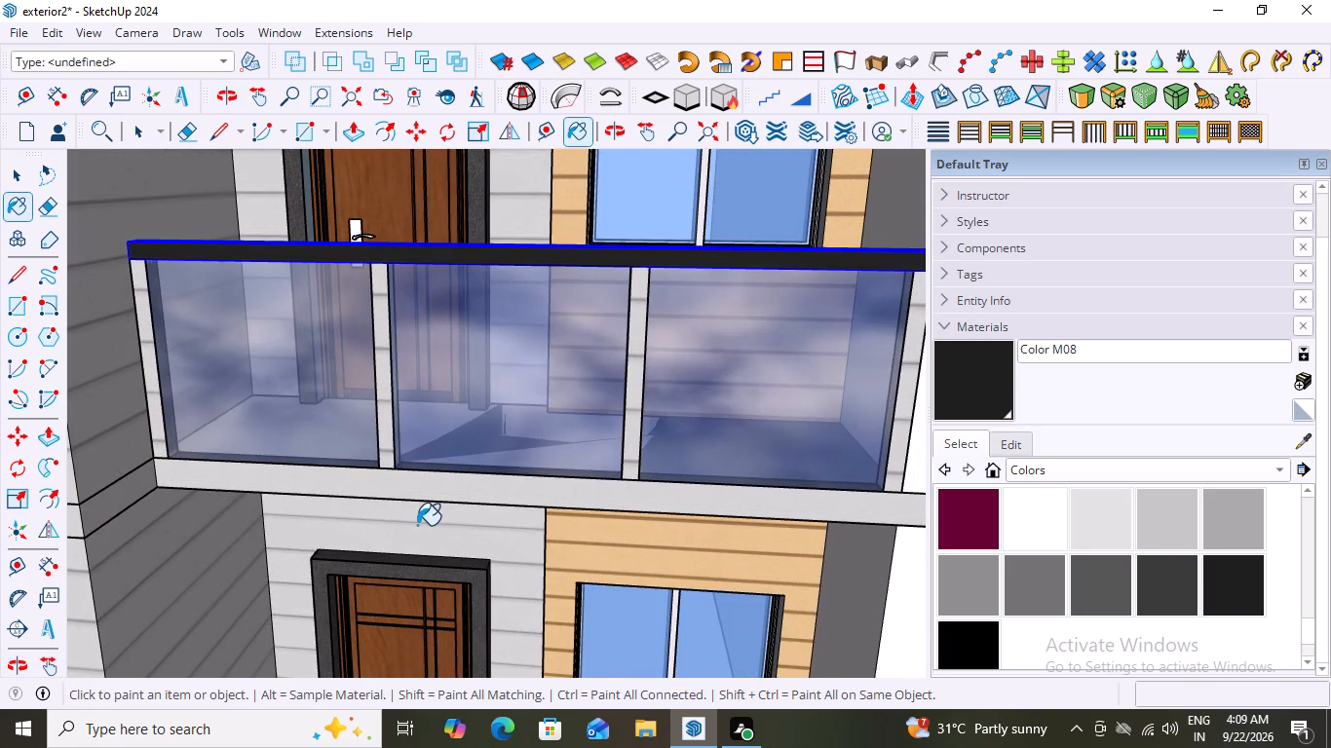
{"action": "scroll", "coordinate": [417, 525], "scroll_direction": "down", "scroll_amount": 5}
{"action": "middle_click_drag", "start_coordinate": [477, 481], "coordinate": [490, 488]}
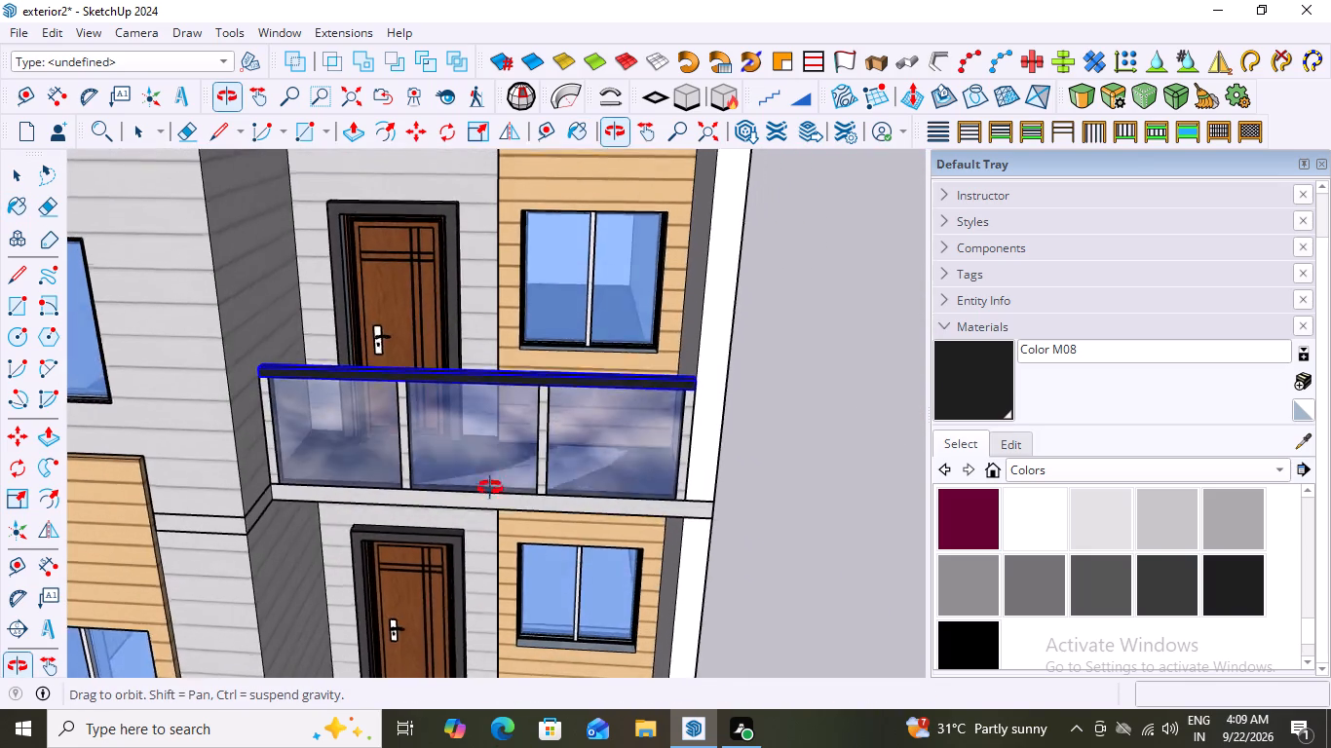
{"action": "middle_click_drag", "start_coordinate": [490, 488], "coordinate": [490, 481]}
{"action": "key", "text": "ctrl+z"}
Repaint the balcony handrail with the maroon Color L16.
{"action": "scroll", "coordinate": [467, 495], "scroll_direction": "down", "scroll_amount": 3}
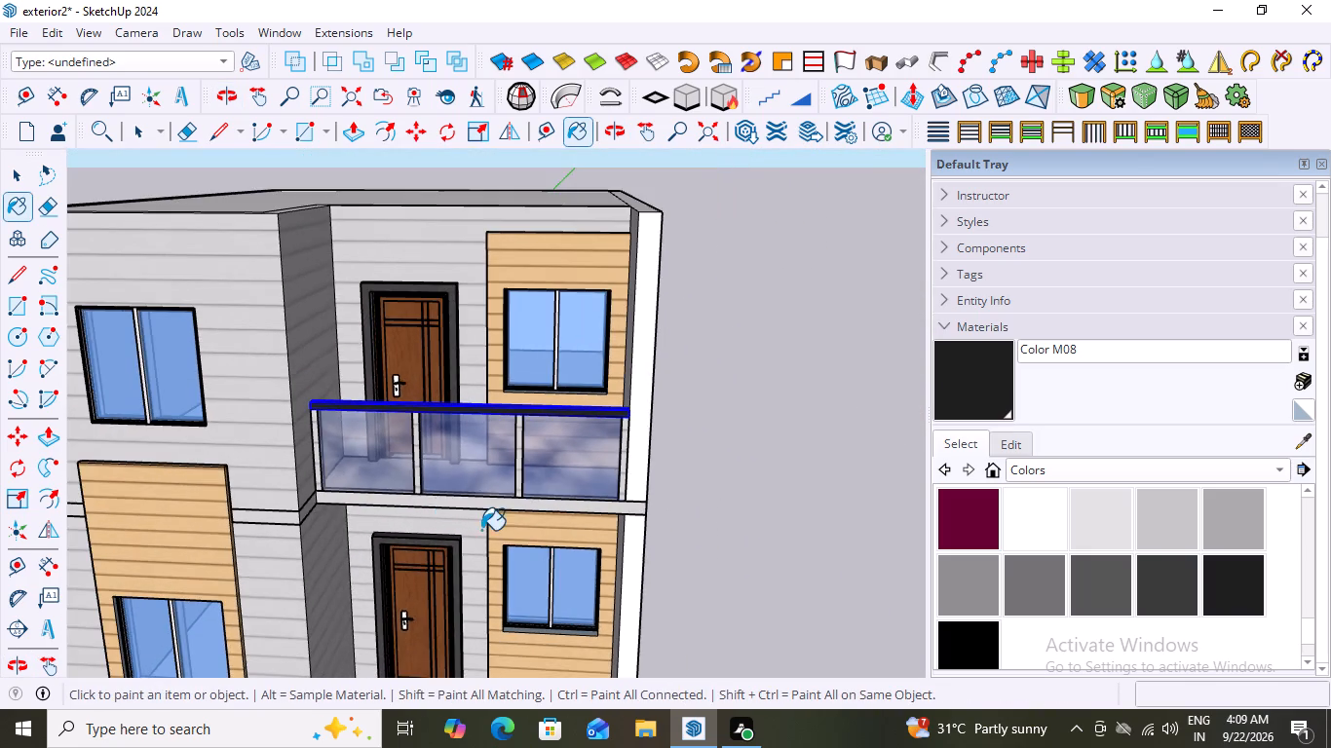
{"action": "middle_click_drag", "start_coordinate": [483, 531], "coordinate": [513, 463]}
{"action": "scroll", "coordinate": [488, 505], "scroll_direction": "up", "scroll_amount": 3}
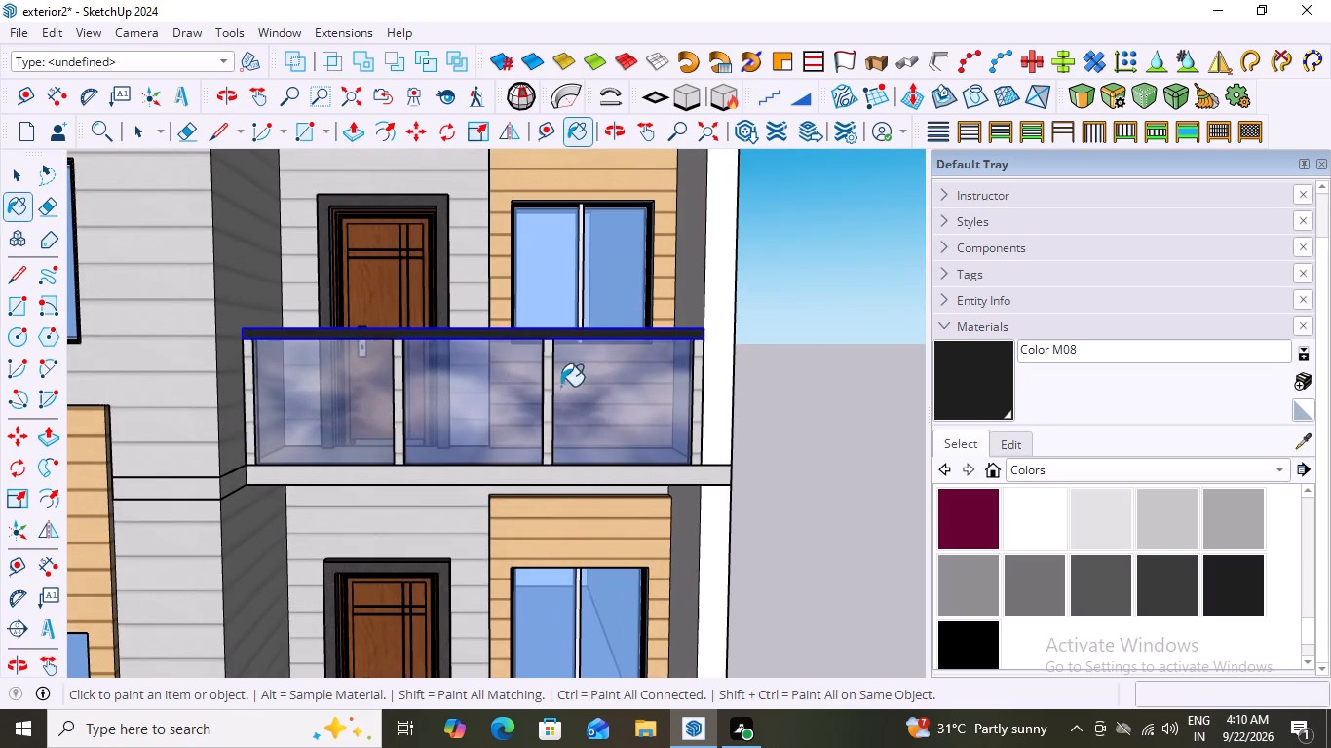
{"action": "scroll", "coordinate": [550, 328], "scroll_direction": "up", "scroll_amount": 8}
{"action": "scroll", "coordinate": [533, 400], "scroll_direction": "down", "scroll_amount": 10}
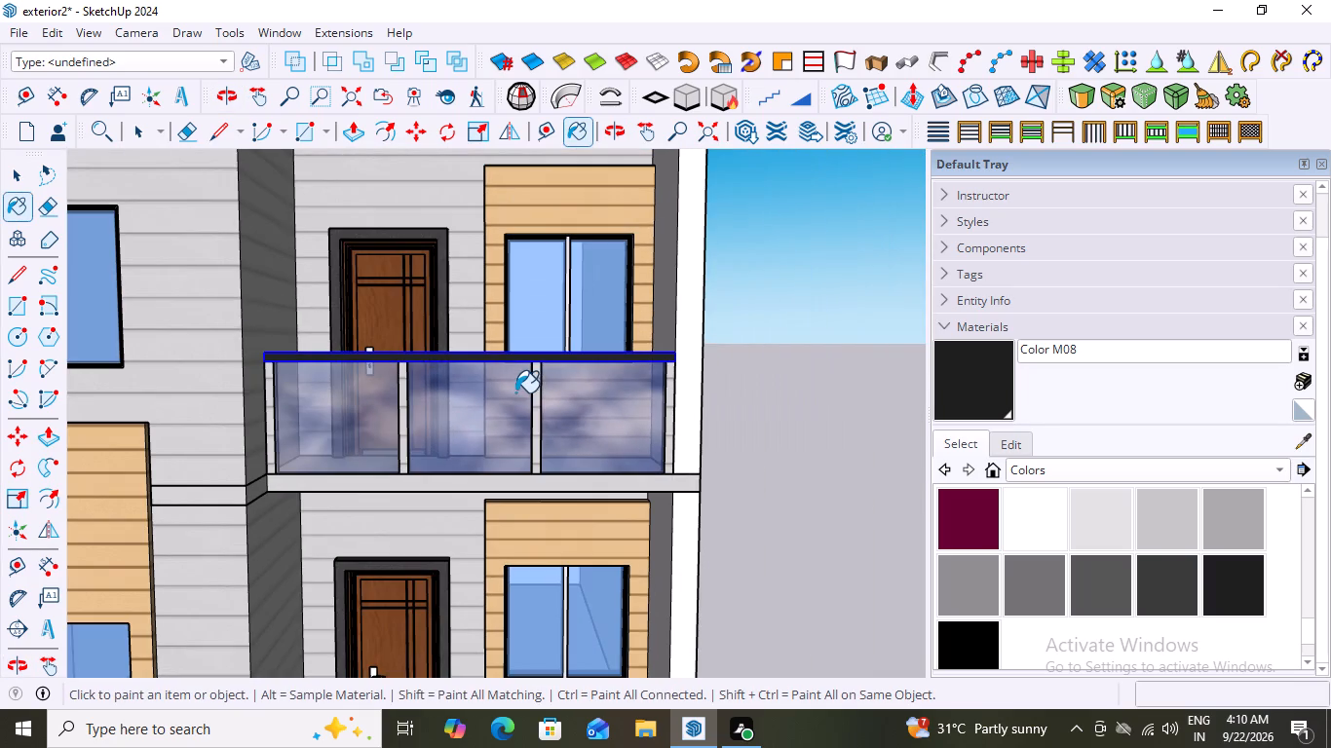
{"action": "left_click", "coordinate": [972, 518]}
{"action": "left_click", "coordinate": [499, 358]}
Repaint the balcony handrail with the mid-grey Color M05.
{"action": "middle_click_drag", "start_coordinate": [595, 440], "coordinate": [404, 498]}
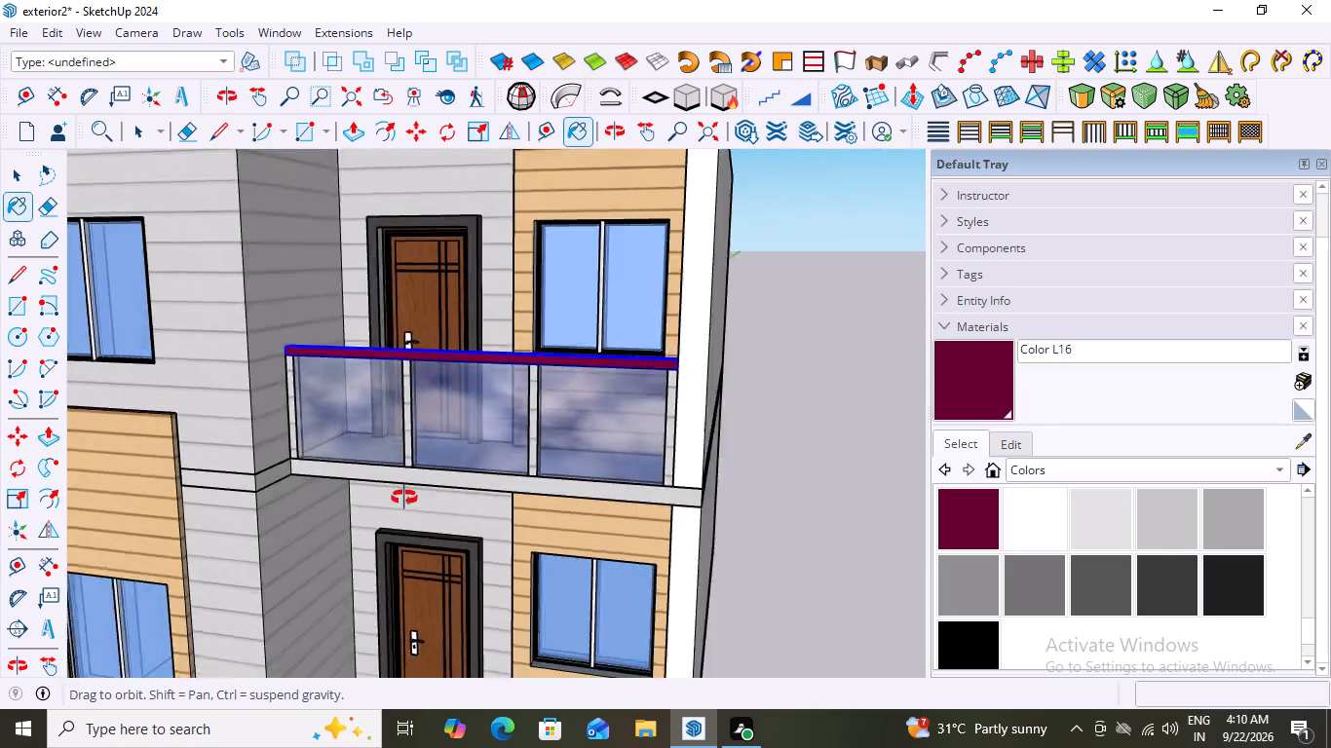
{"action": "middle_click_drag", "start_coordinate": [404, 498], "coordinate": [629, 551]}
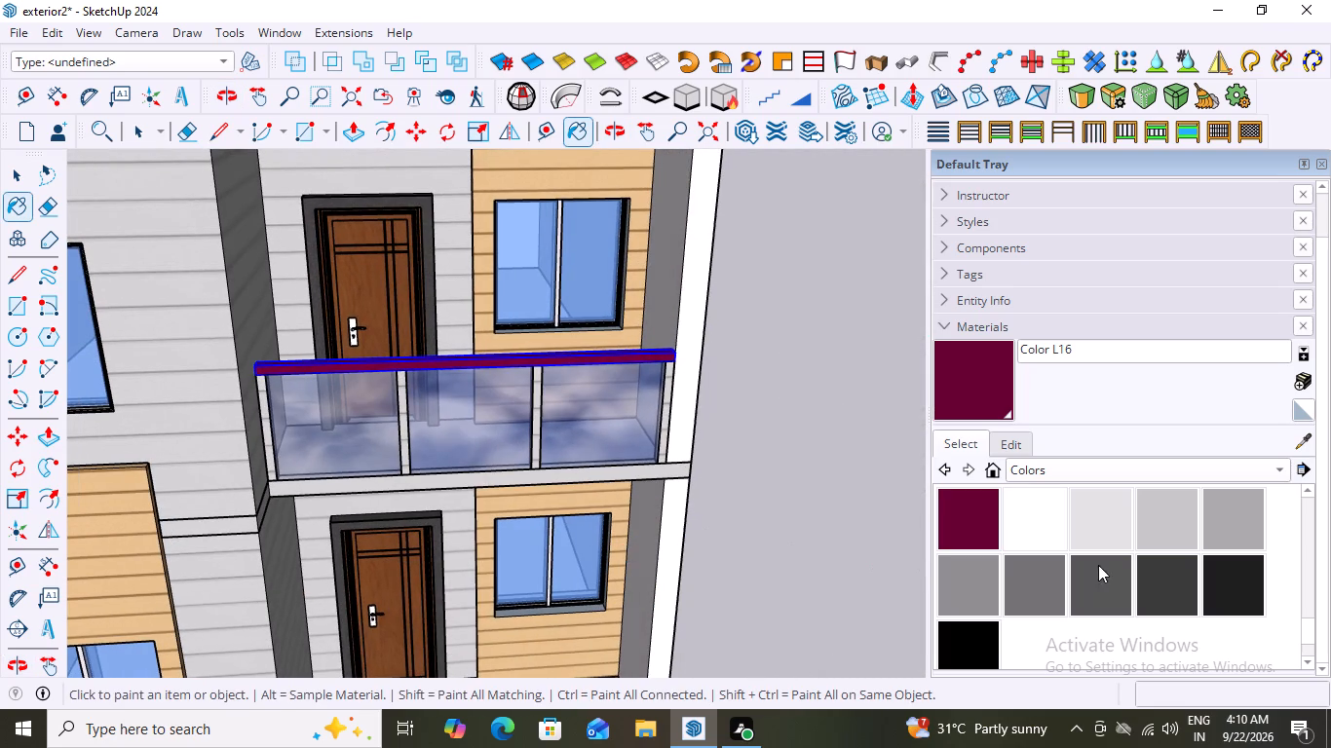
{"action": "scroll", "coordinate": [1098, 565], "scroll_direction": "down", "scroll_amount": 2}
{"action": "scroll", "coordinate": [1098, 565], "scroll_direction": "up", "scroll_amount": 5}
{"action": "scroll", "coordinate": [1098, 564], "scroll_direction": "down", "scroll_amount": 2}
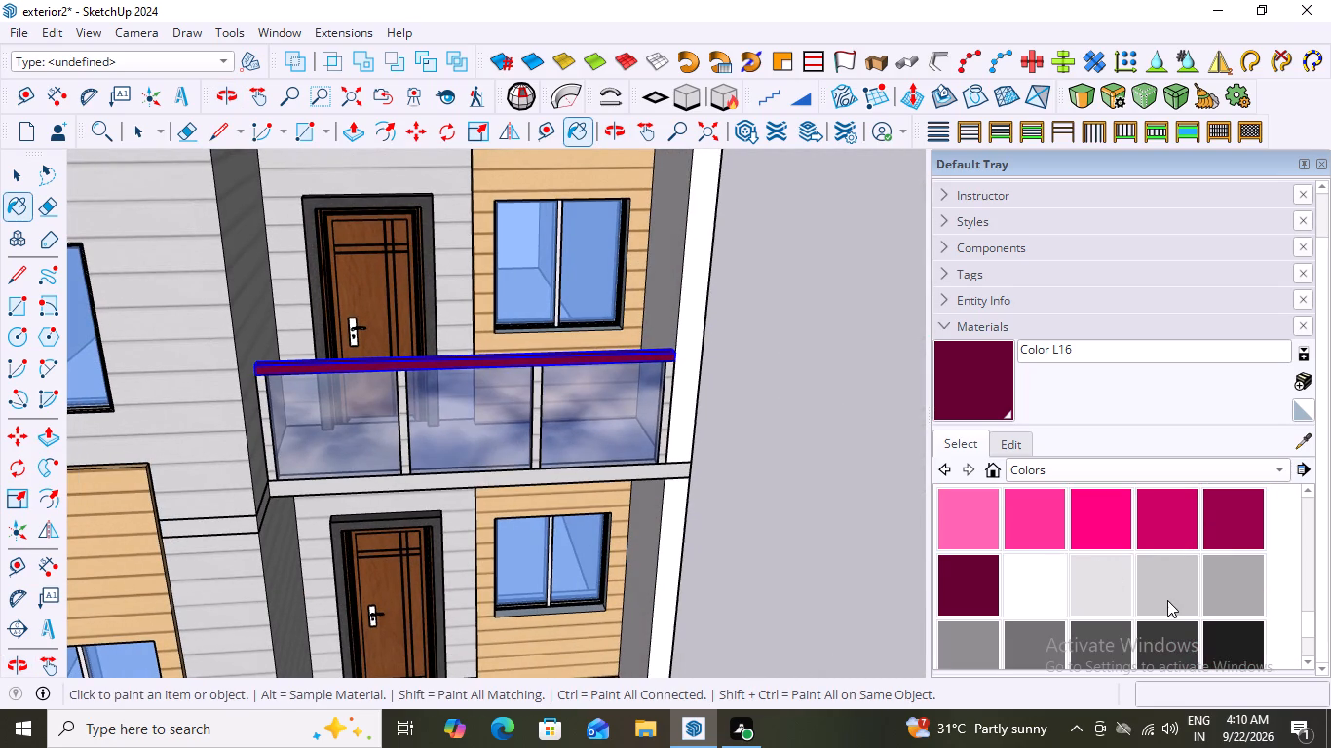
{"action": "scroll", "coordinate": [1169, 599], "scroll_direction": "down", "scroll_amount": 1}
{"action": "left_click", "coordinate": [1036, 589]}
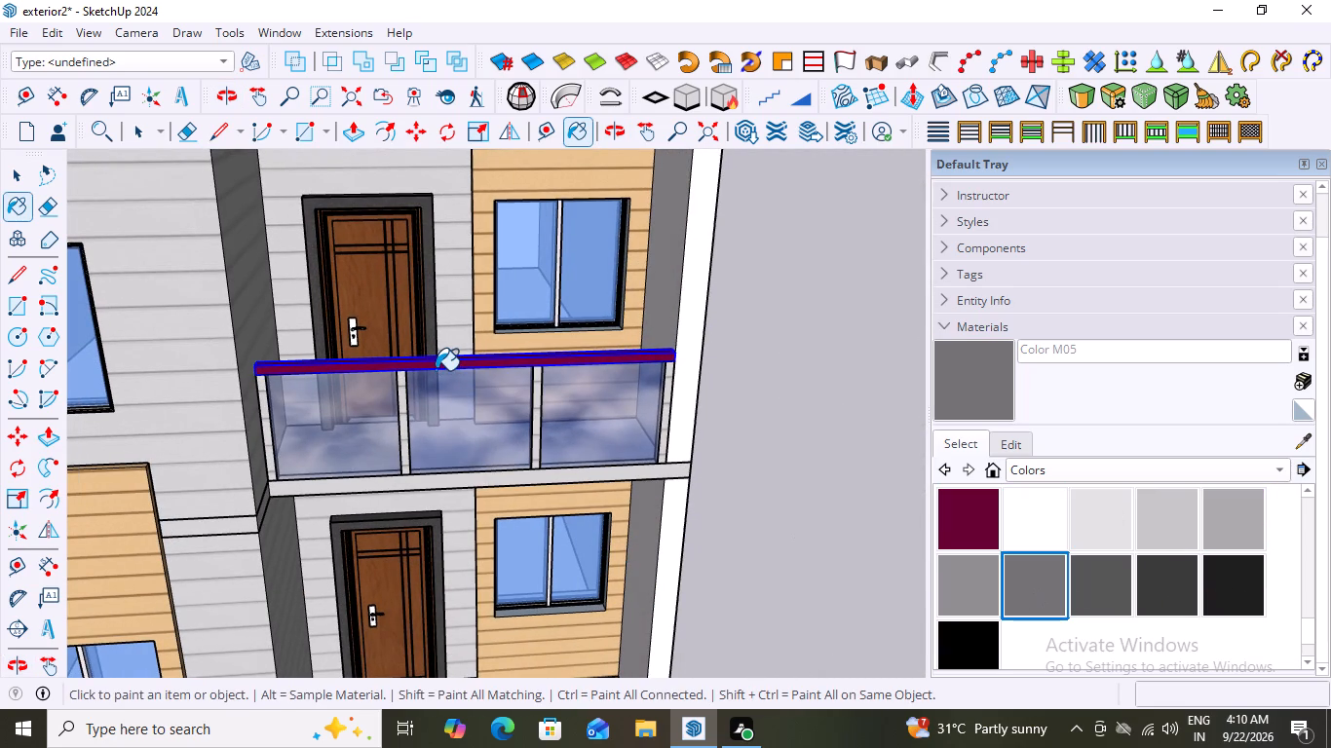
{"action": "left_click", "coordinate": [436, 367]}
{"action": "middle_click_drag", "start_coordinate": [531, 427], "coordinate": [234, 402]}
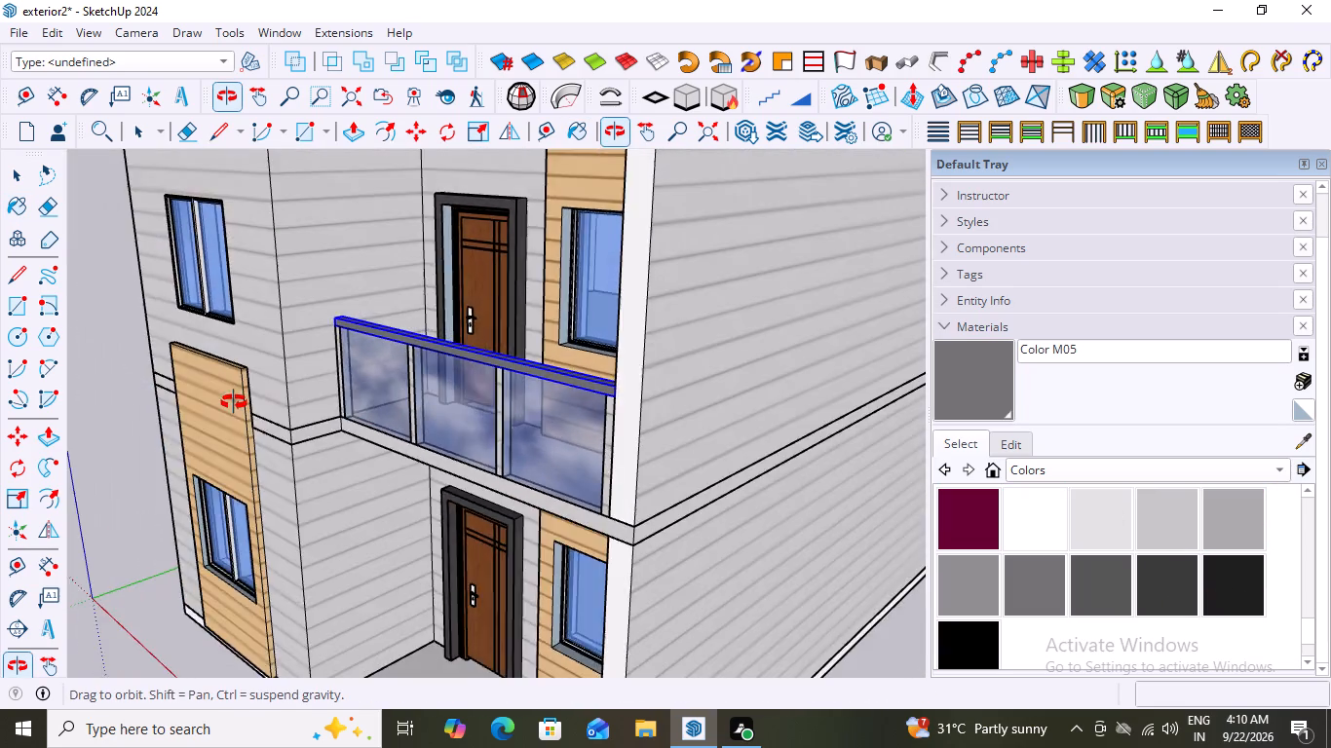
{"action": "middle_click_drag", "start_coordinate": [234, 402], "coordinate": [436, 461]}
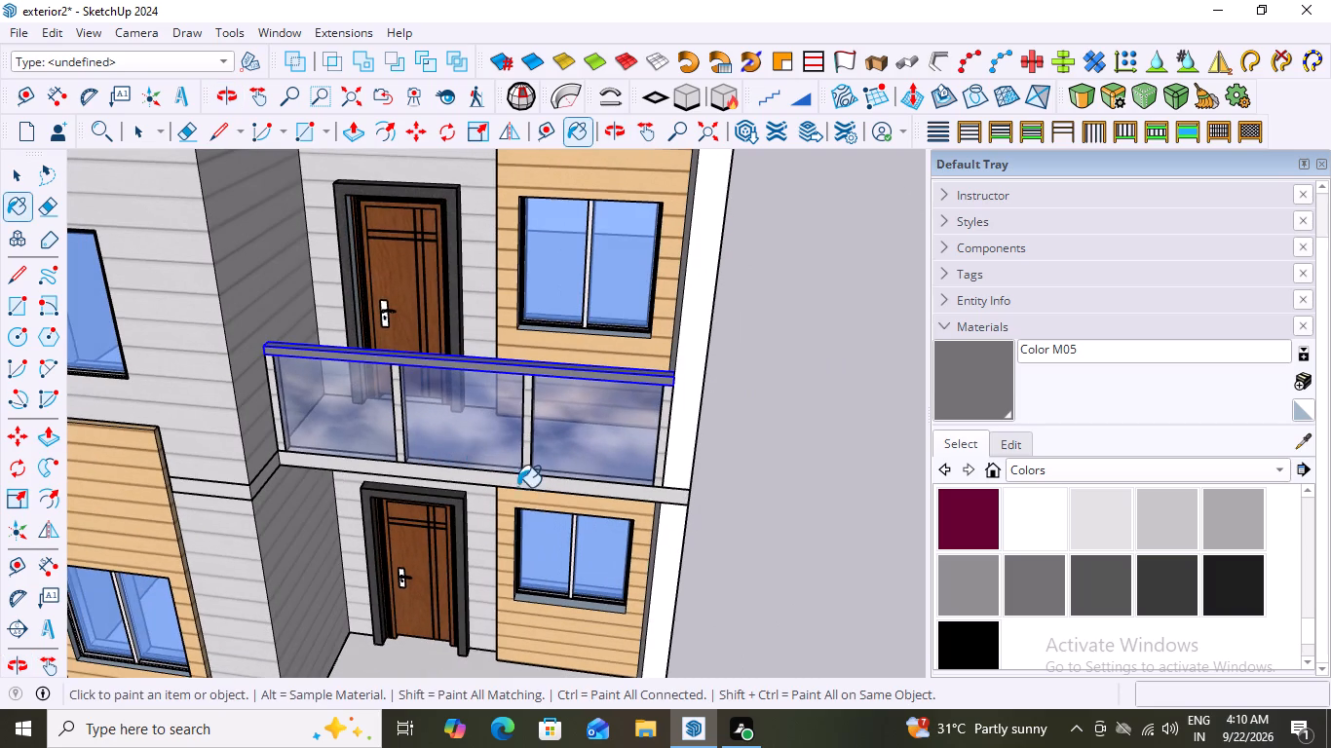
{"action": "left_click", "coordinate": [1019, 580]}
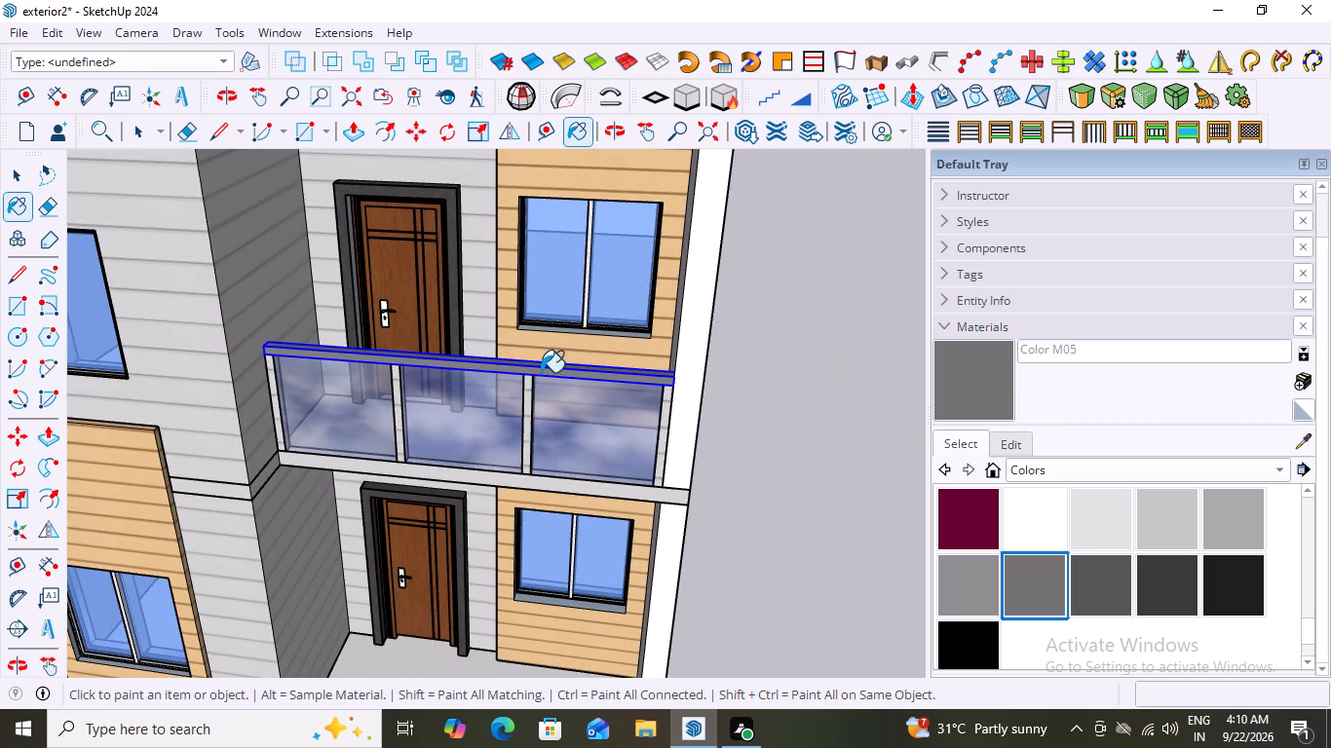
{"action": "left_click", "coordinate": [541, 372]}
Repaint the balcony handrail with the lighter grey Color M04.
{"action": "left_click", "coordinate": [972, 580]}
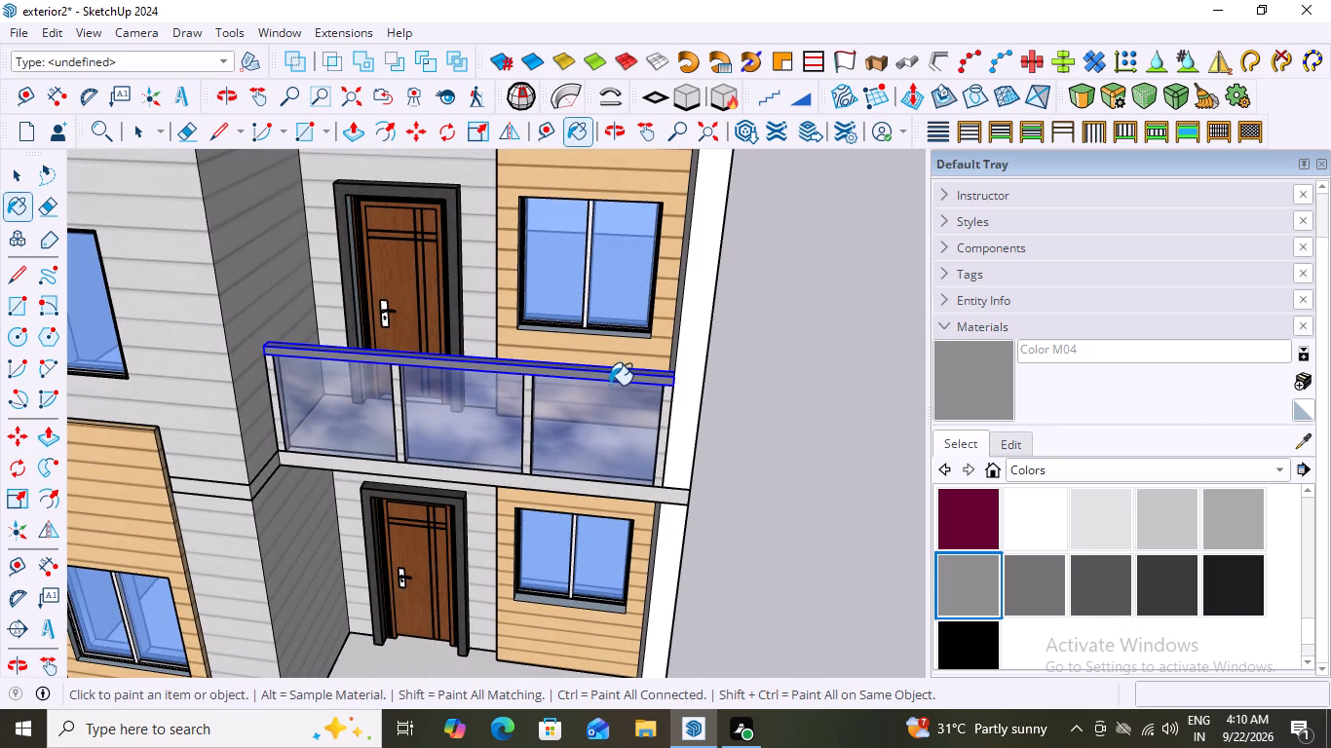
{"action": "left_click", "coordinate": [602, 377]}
Repaint the balcony handrail with the dark grey Color M06.
{"action": "middle_click_drag", "start_coordinate": [584, 466], "coordinate": [644, 455]}
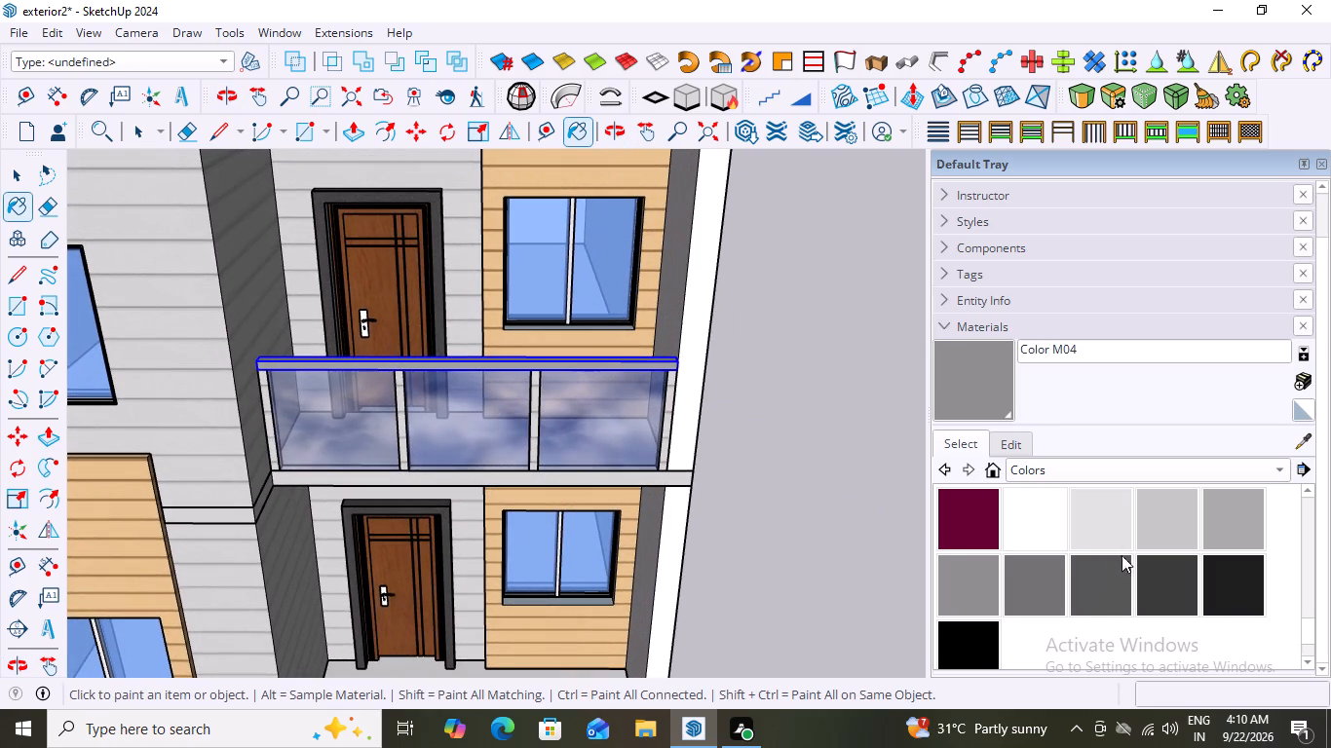
{"action": "left_click", "coordinate": [1116, 580]}
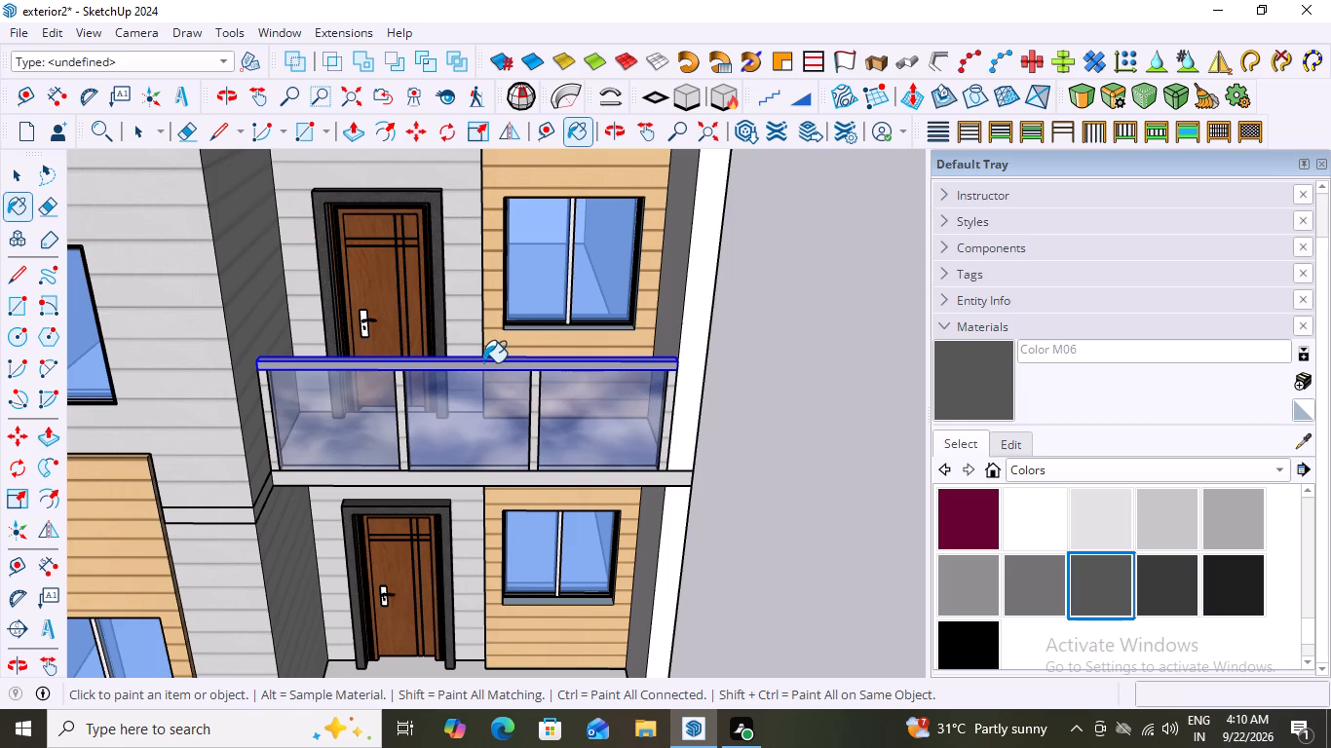
{"action": "left_click", "coordinate": [483, 362]}
Examine the handrail's Color M06 finish against the facade, up close and with the whole house in view.
{"action": "scroll", "coordinate": [581, 426], "scroll_direction": "up", "scroll_amount": 5}
{"action": "middle_click_drag", "start_coordinate": [552, 427], "coordinate": [556, 383]}
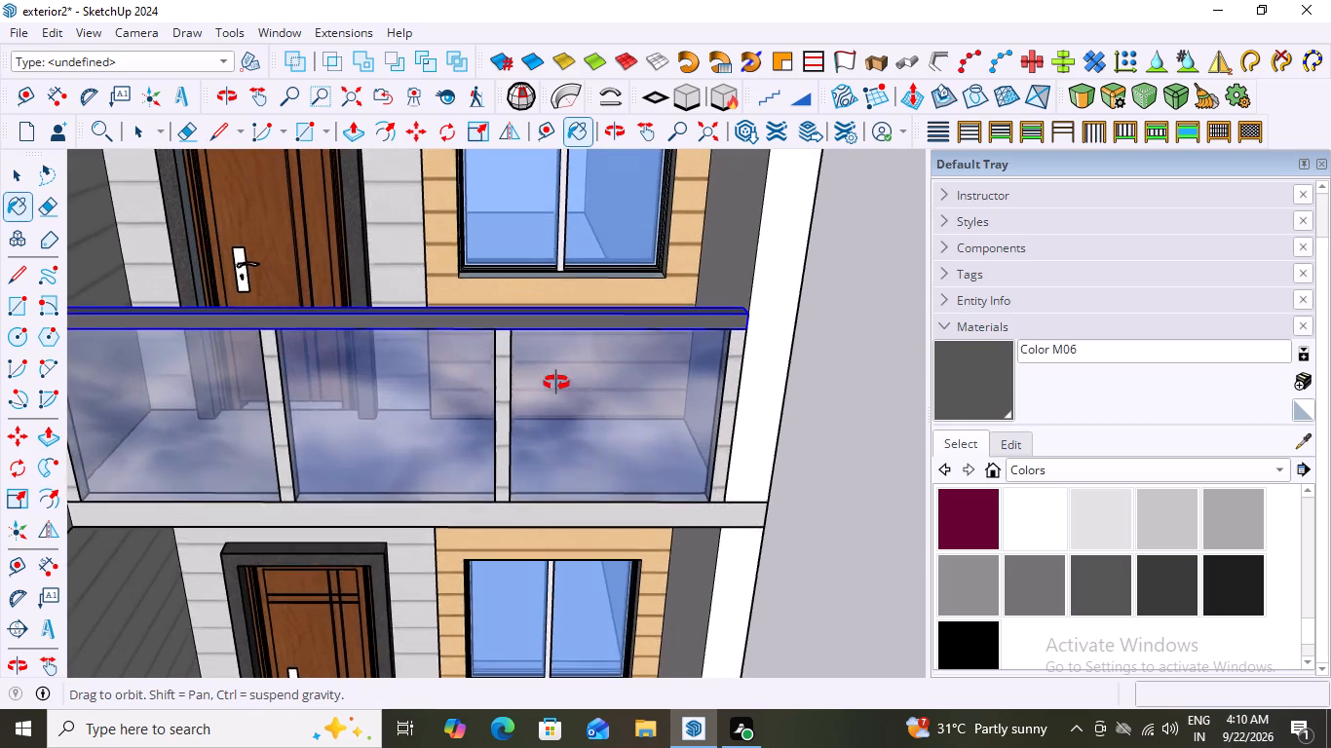
{"action": "middle_click_drag", "start_coordinate": [556, 383], "coordinate": [445, 391]}
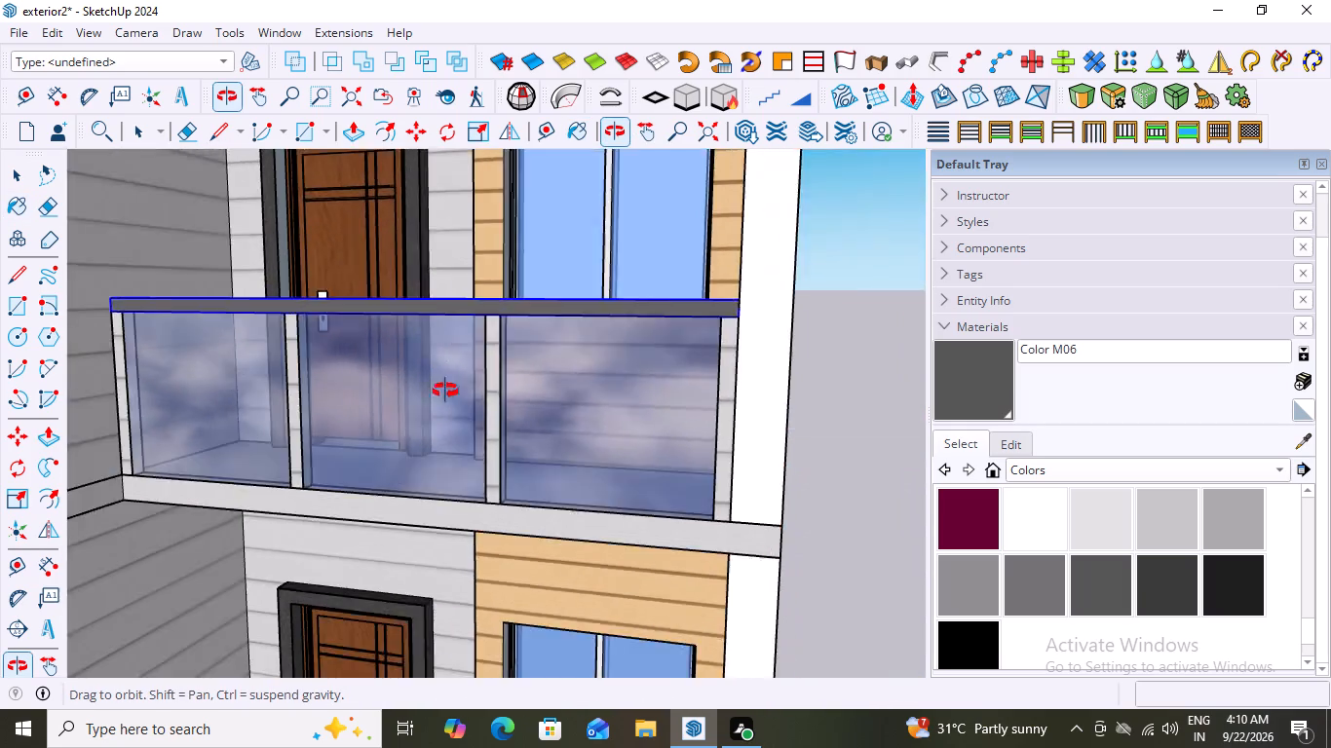
{"action": "middle_click_drag", "start_coordinate": [445, 391], "coordinate": [589, 475]}
{"action": "scroll", "coordinate": [589, 475], "scroll_direction": "down", "scroll_amount": 10}
{"action": "middle_click_drag", "start_coordinate": [522, 547], "coordinate": [472, 435]}
{"action": "scroll", "coordinate": [496, 481], "scroll_direction": "up", "scroll_amount": 6}
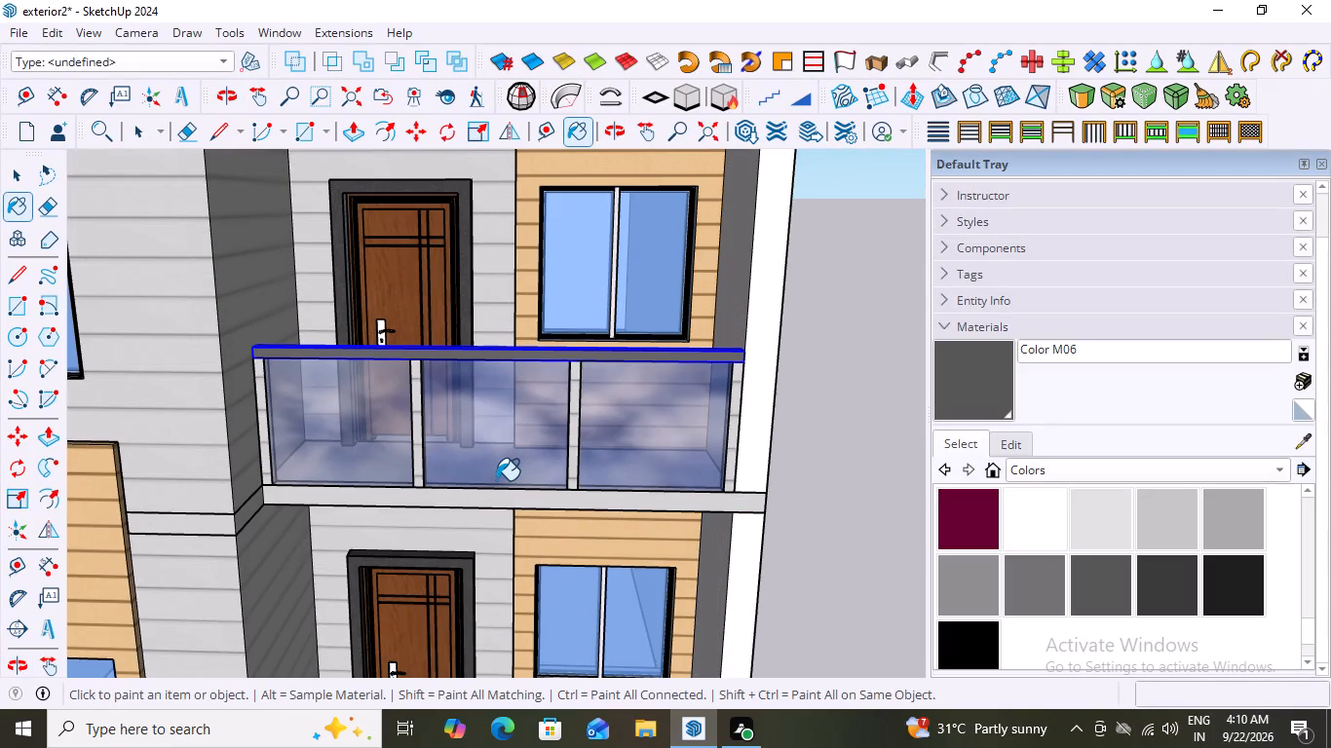
{"action": "scroll", "coordinate": [496, 480], "scroll_direction": "down", "scroll_amount": 4}
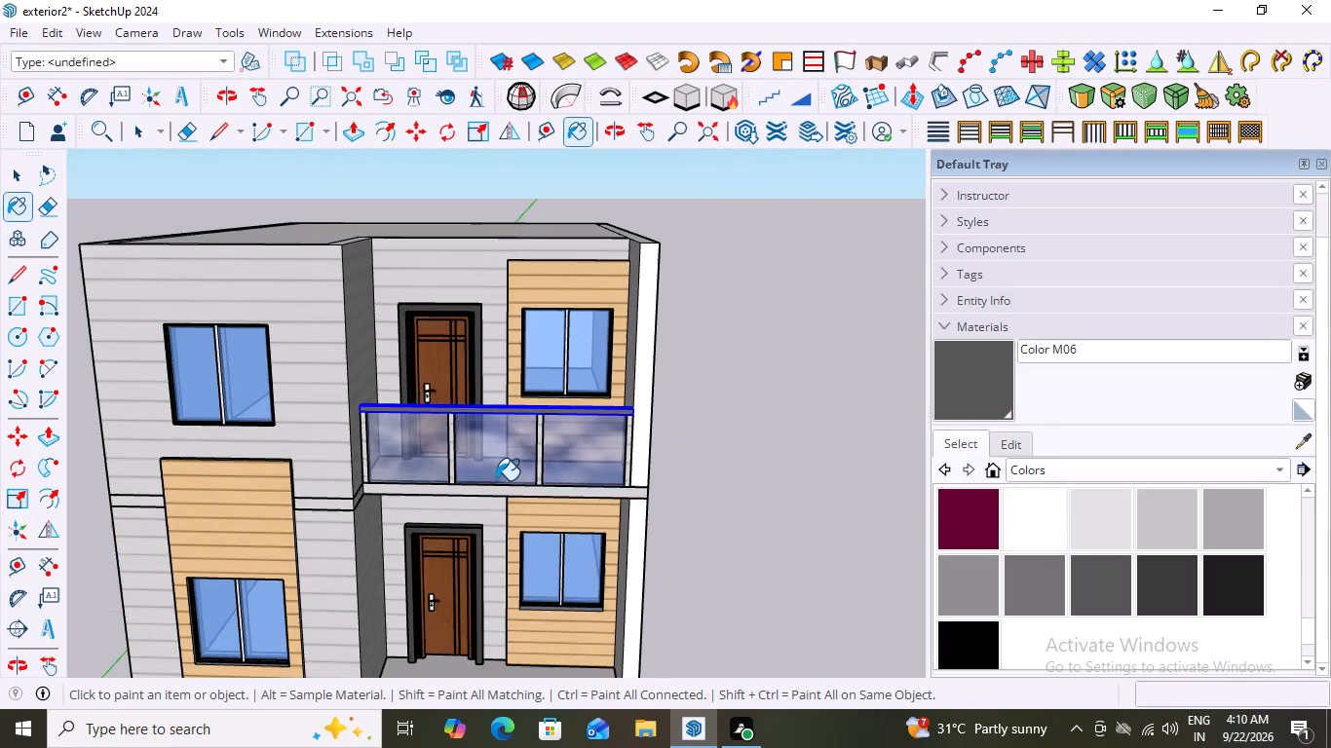
{"action": "scroll", "coordinate": [496, 480], "scroll_direction": "down", "scroll_amount": 4}
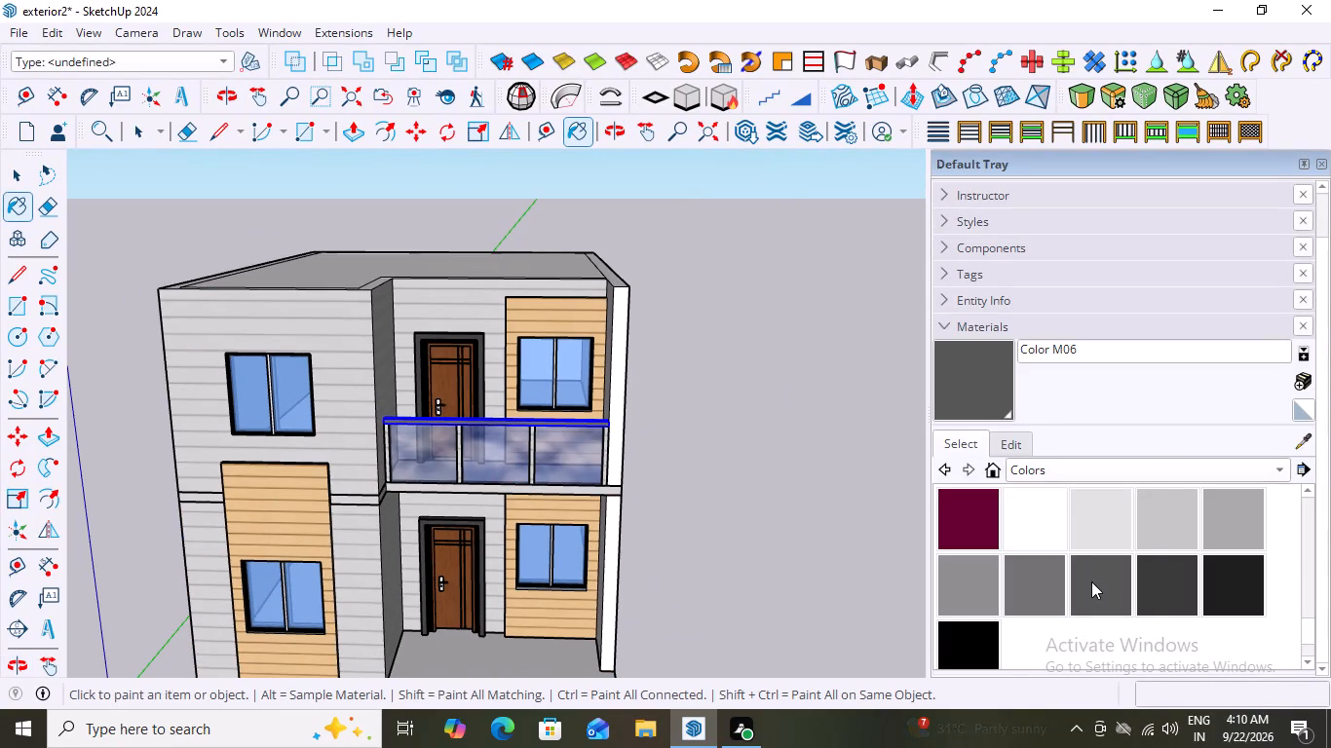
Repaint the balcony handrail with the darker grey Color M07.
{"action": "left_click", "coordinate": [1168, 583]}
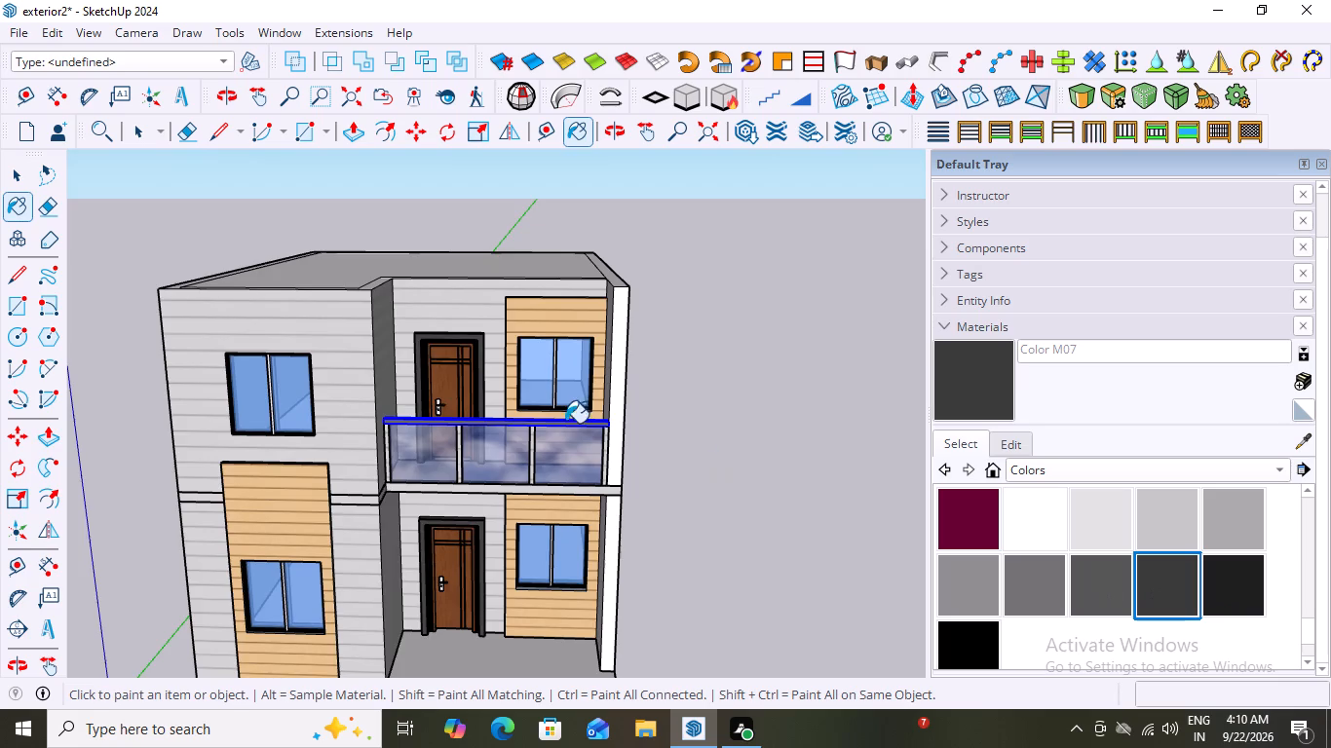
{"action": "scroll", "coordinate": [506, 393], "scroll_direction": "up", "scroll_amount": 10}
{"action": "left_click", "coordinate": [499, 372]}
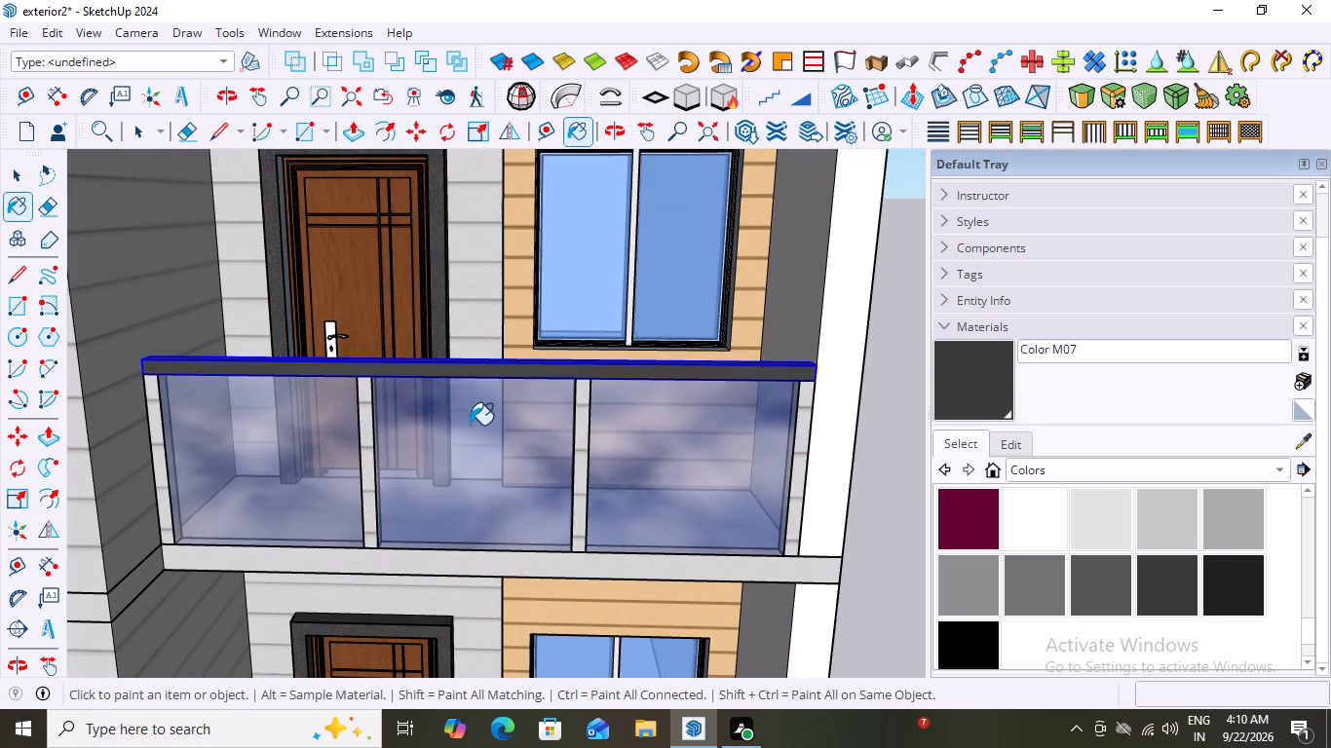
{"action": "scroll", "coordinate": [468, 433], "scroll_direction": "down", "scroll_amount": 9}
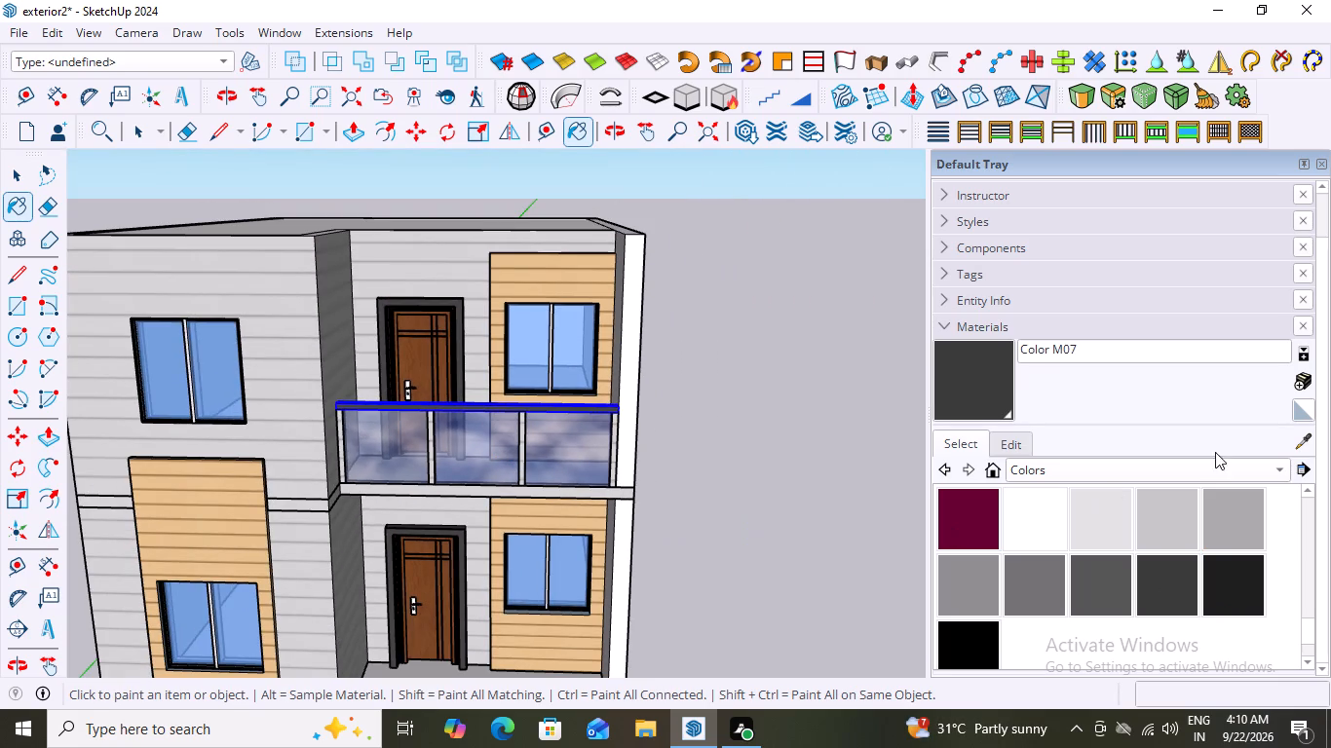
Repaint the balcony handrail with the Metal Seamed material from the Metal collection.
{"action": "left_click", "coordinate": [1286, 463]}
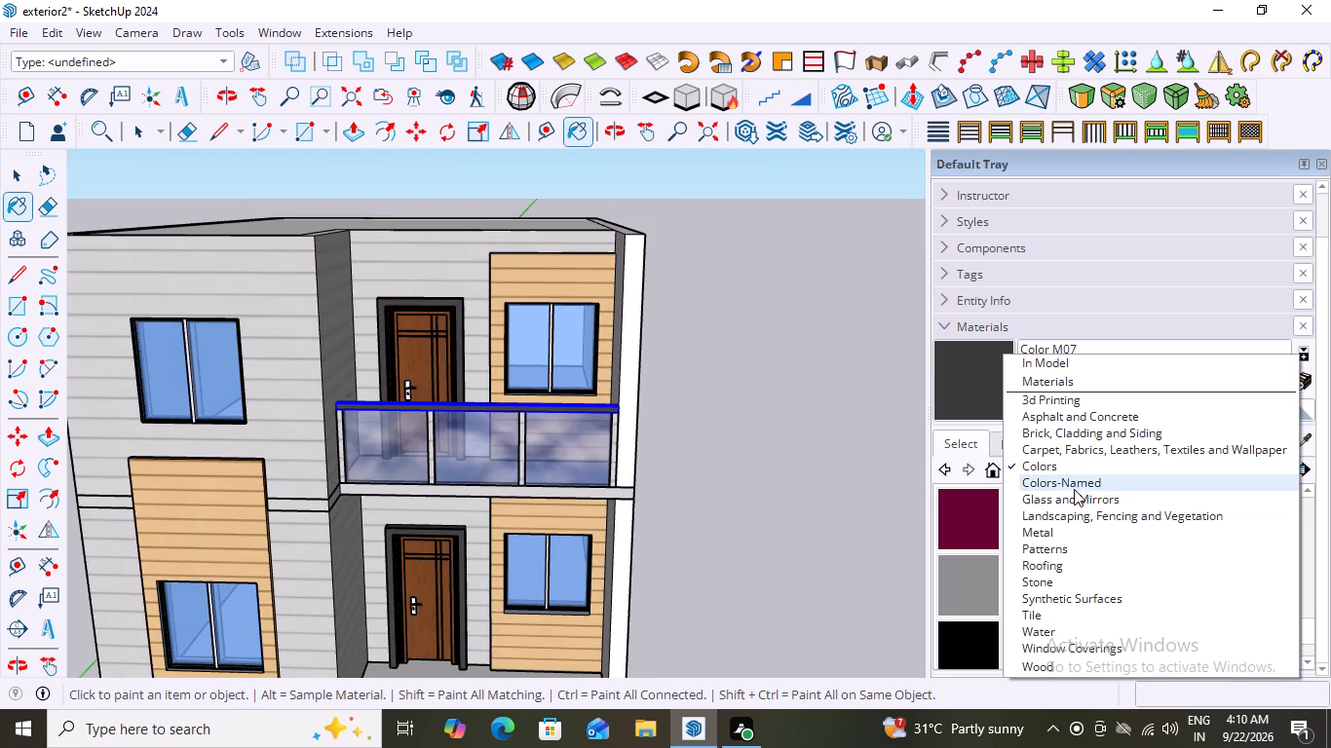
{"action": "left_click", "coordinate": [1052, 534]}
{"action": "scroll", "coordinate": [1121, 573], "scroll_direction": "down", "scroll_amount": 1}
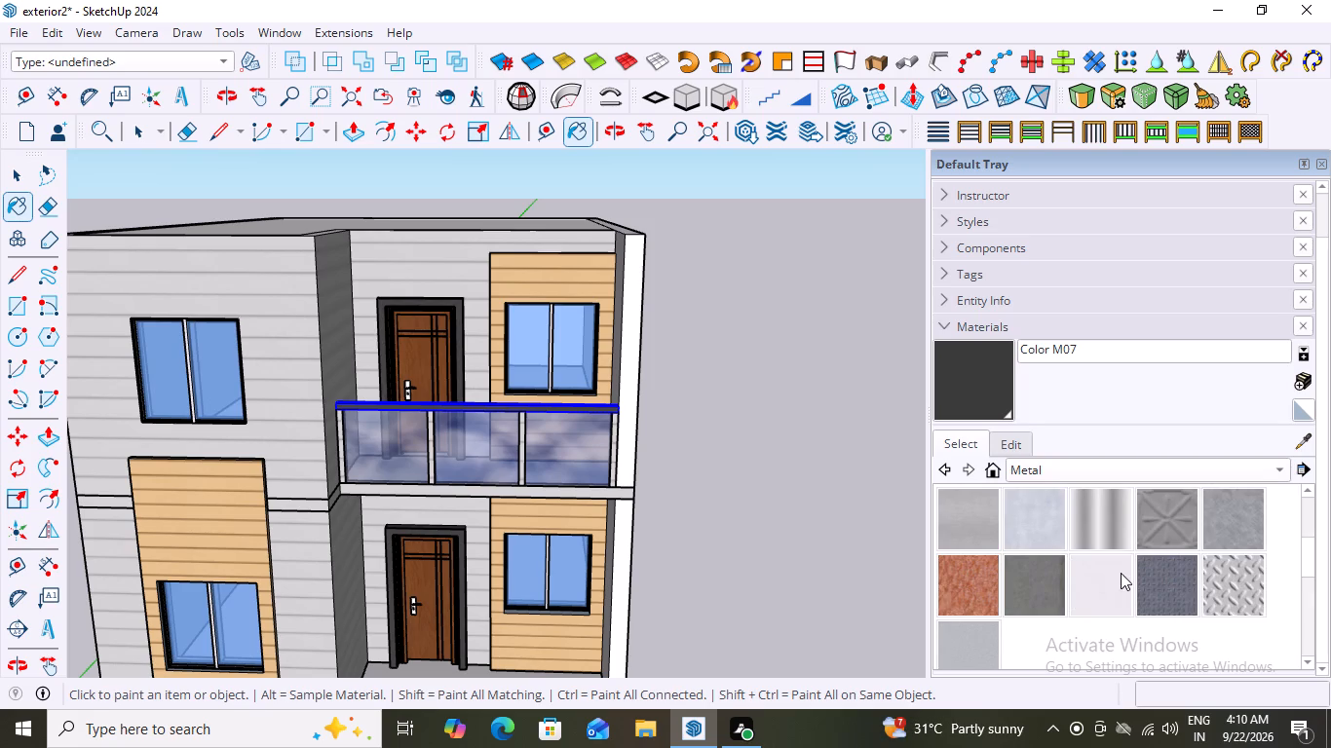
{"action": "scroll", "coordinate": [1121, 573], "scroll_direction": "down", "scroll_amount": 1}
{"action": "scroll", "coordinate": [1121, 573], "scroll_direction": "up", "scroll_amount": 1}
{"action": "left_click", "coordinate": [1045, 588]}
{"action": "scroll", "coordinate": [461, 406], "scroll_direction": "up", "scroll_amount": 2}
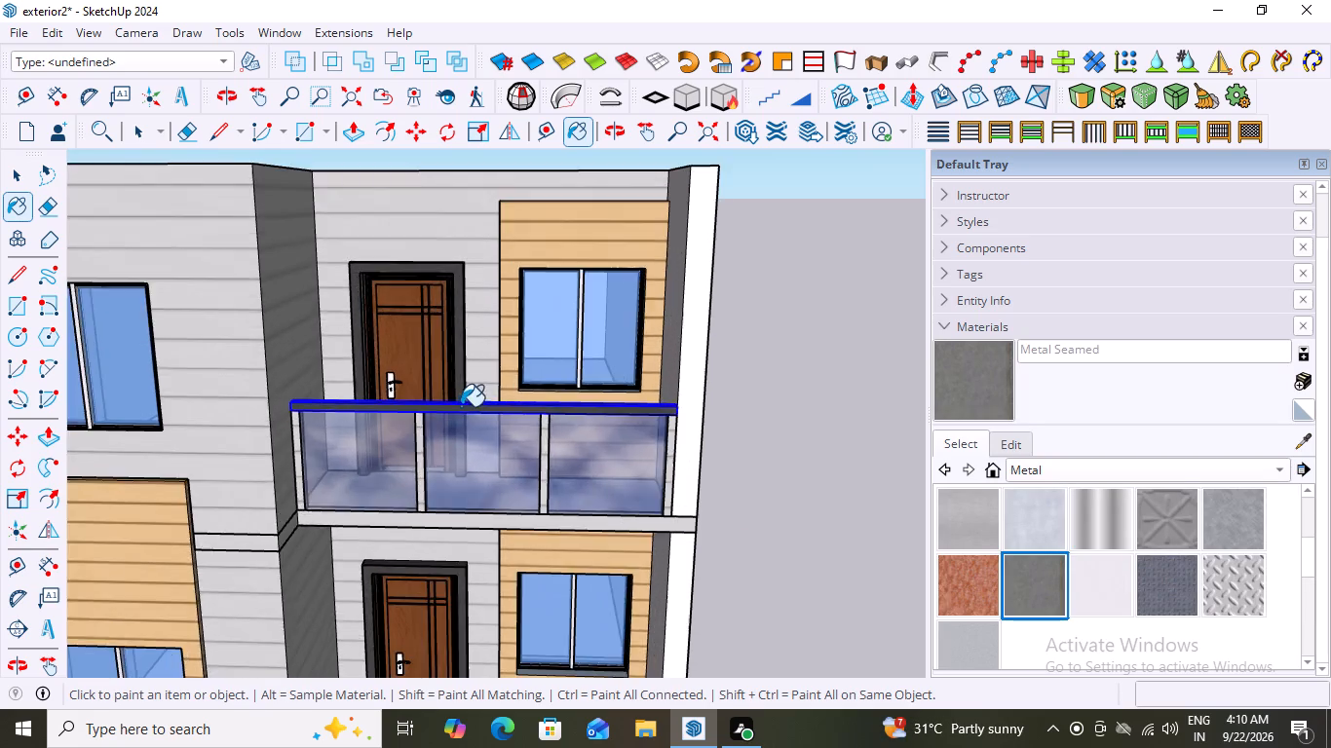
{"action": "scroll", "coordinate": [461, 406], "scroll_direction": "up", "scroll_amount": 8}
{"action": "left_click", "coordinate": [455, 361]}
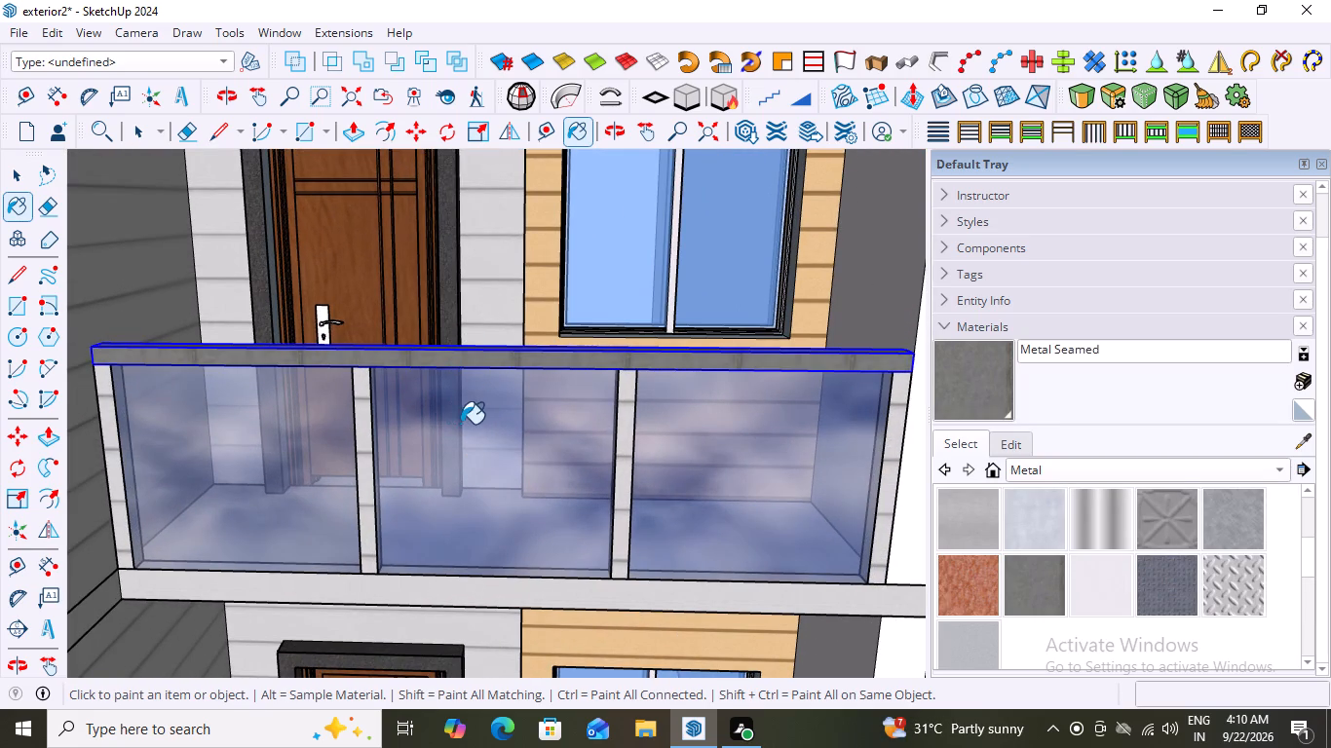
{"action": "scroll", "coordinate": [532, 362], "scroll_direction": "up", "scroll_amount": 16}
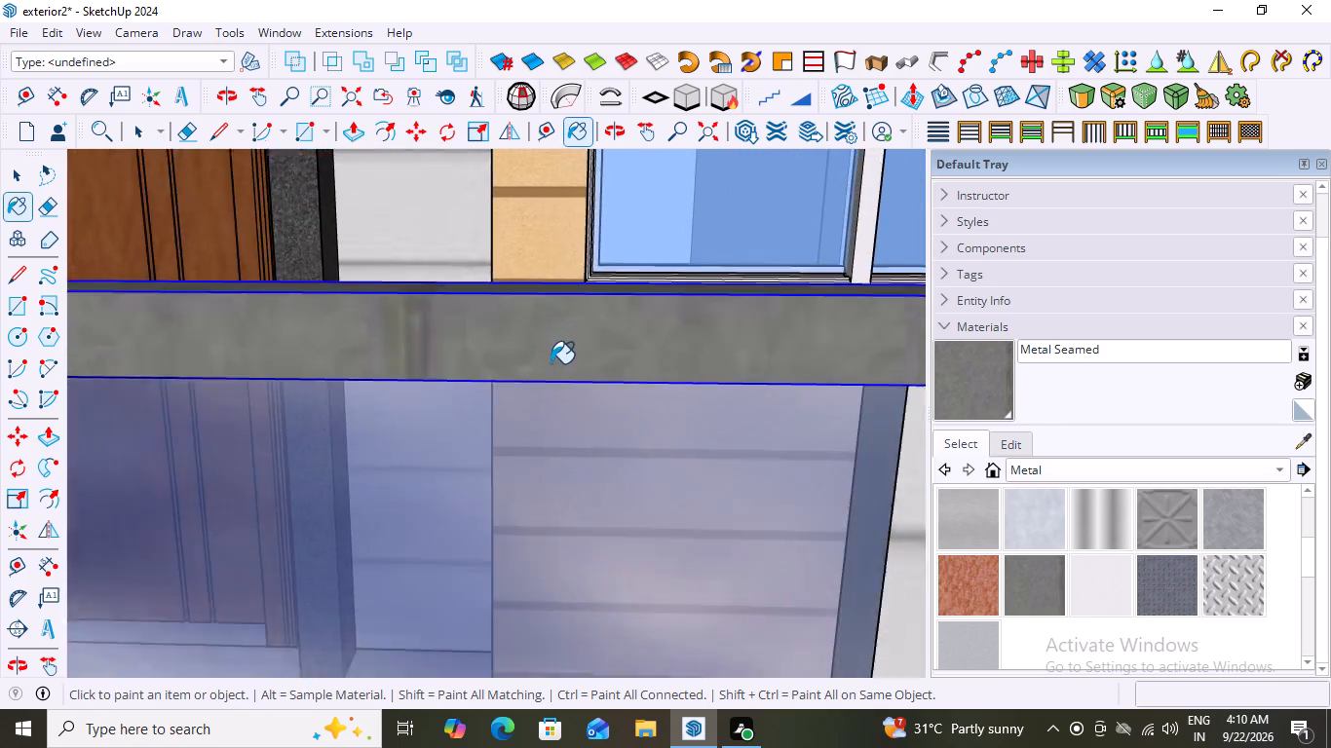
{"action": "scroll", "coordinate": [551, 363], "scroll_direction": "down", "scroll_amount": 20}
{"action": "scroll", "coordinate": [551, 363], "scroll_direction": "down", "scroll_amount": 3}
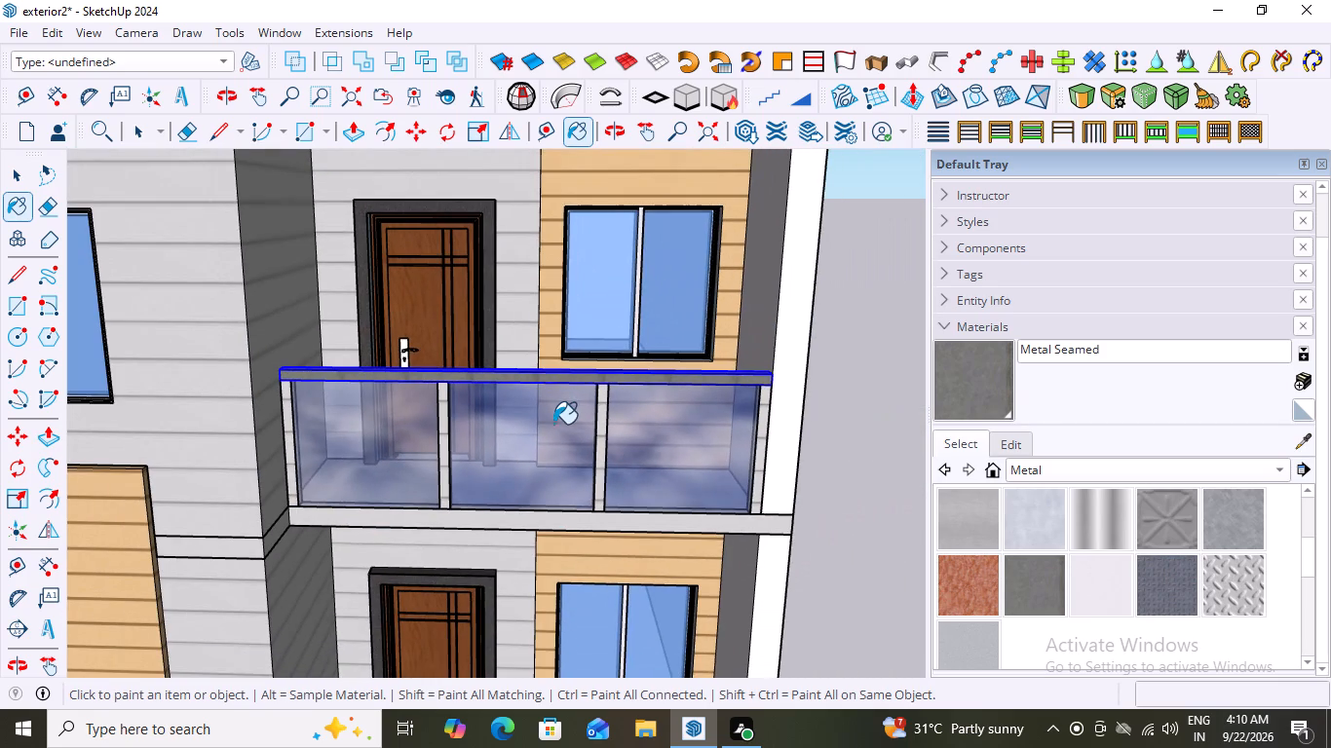
Examine the handrail's Metal Seamed finish against the facade from above, from the front and from the side.
{"action": "middle_click_drag", "start_coordinate": [551, 432], "coordinate": [571, 589]}
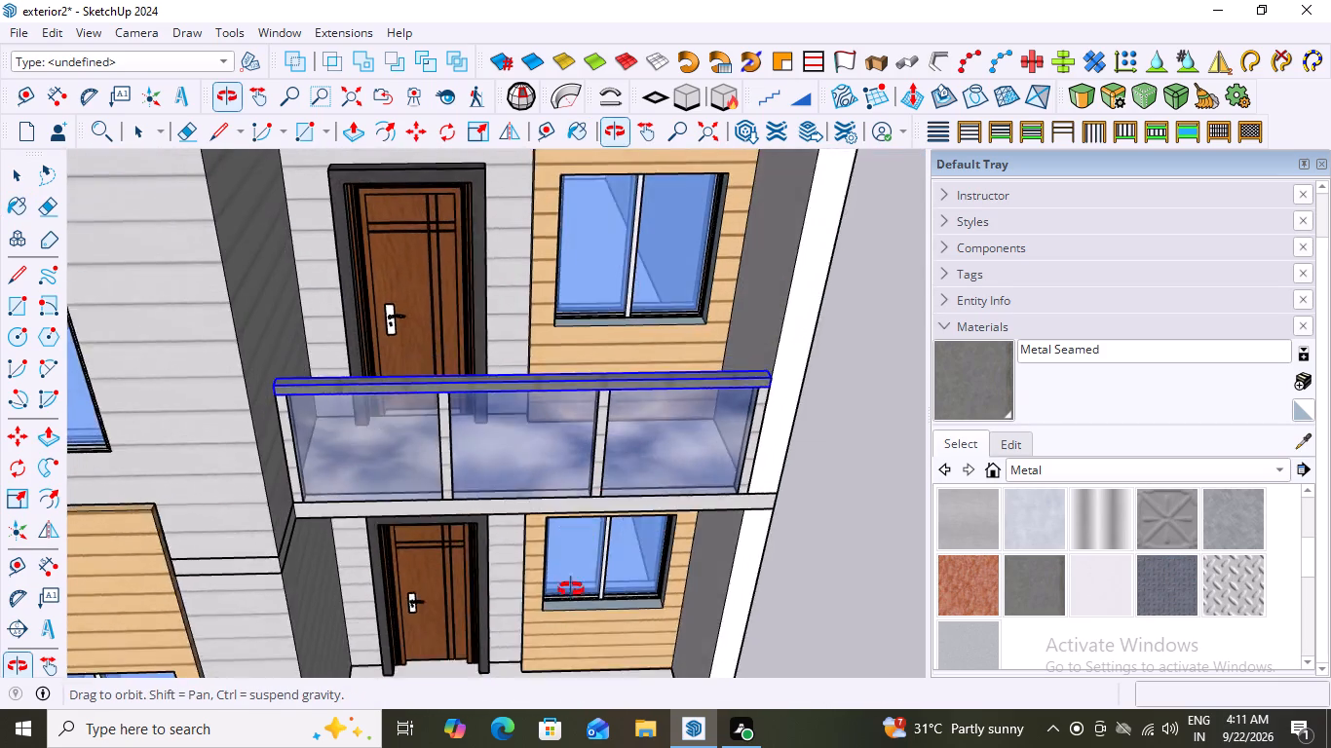
{"action": "middle_click_drag", "start_coordinate": [571, 589], "coordinate": [574, 621]}
{"action": "scroll", "coordinate": [395, 445], "scroll_direction": "up", "scroll_amount": 10}
{"action": "scroll", "coordinate": [589, 417], "scroll_direction": "down", "scroll_amount": 4}
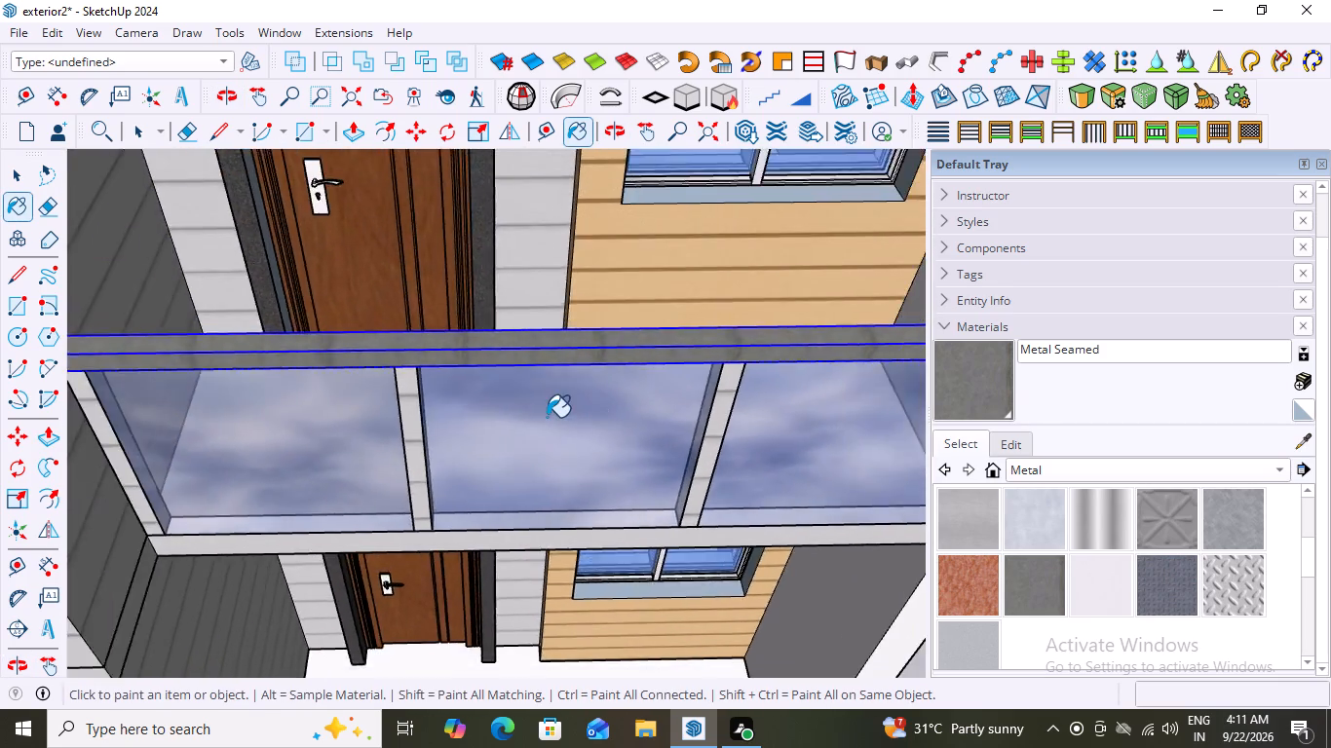
{"action": "scroll", "coordinate": [547, 417], "scroll_direction": "down", "scroll_amount": 10}
{"action": "middle_click_drag", "start_coordinate": [690, 544], "coordinate": [760, 305]}
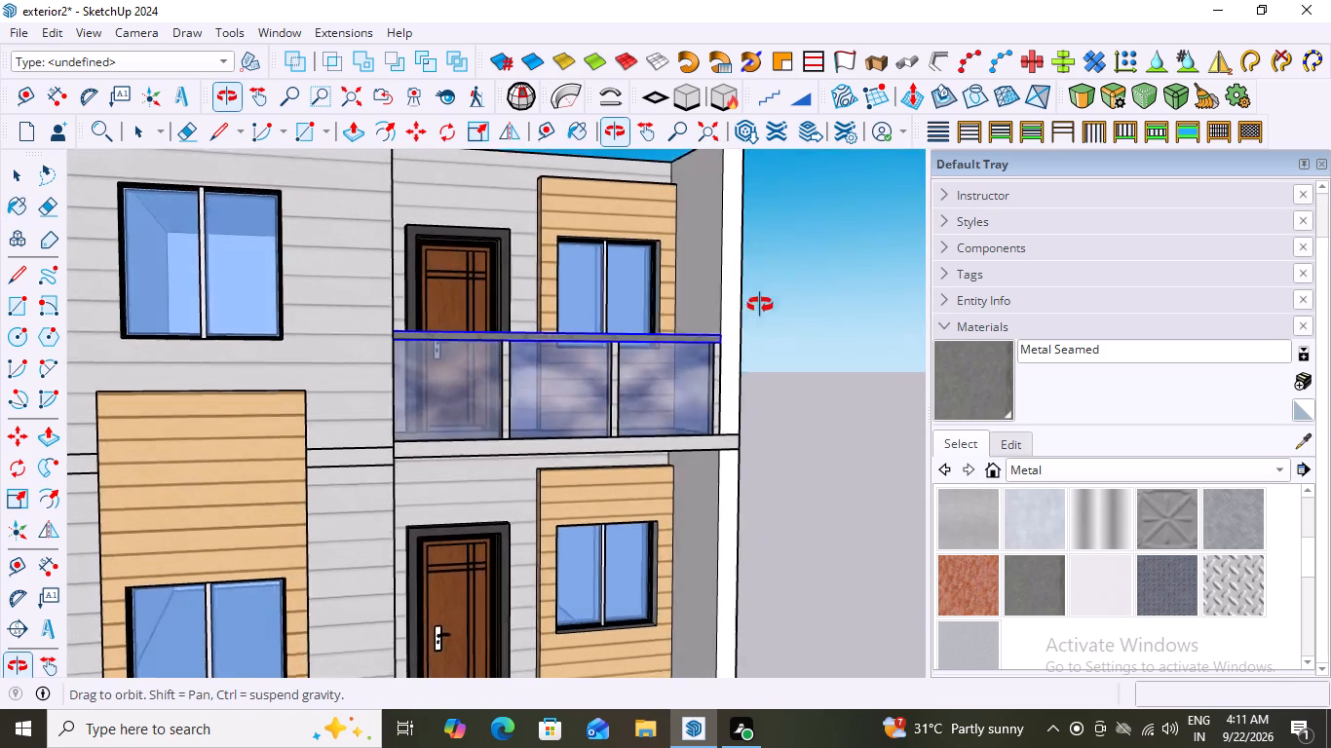
{"action": "middle_click_drag", "start_coordinate": [760, 305], "coordinate": [564, 449]}
{"action": "middle_click_drag", "start_coordinate": [510, 379], "coordinate": [419, 374]}
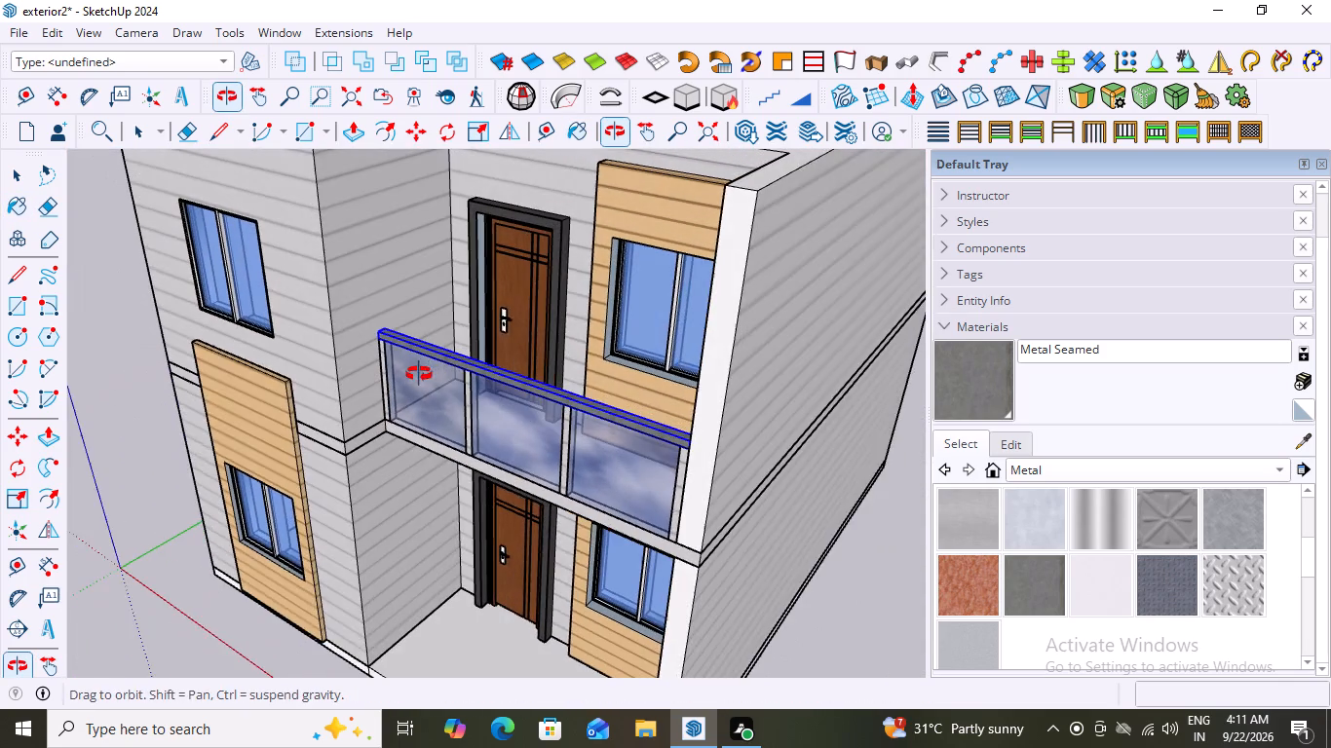
{"action": "middle_click_drag", "start_coordinate": [419, 374], "coordinate": [436, 372]}
{"action": "middle_click_drag", "start_coordinate": [551, 409], "coordinate": [697, 385]}
{"action": "scroll", "coordinate": [459, 429], "scroll_direction": "up", "scroll_amount": 1}
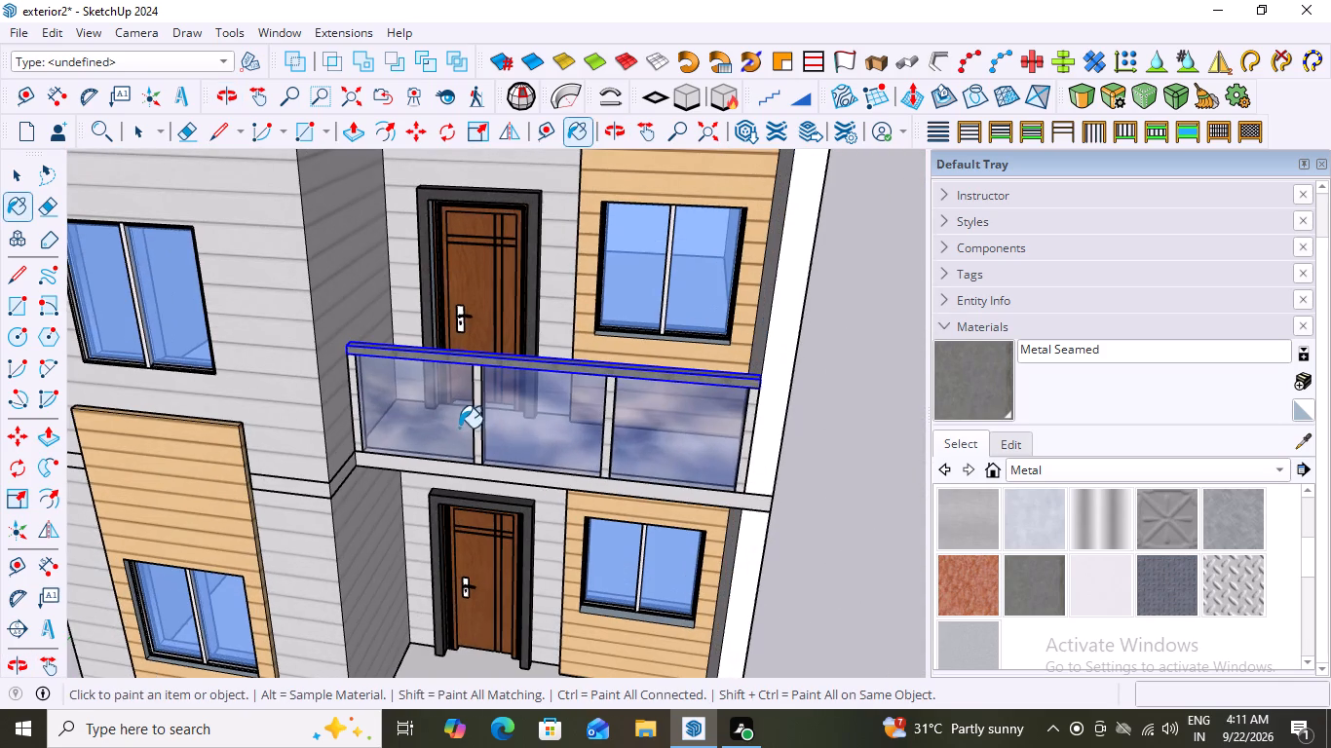
{"action": "middle_click_drag", "start_coordinate": [524, 428], "coordinate": [602, 377]}
{"action": "scroll", "coordinate": [603, 409], "scroll_direction": "up", "scroll_amount": 1}
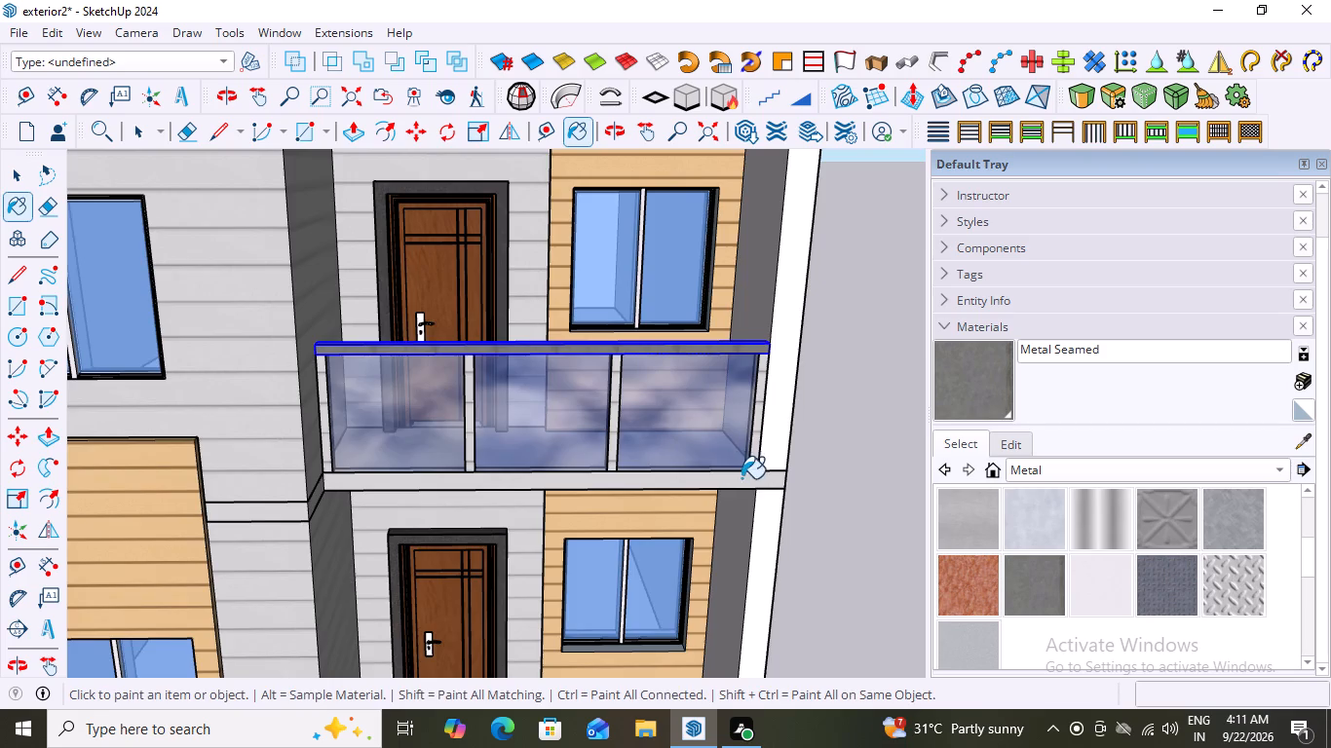
{"action": "middle_click_drag", "start_coordinate": [742, 478], "coordinate": [772, 505]}
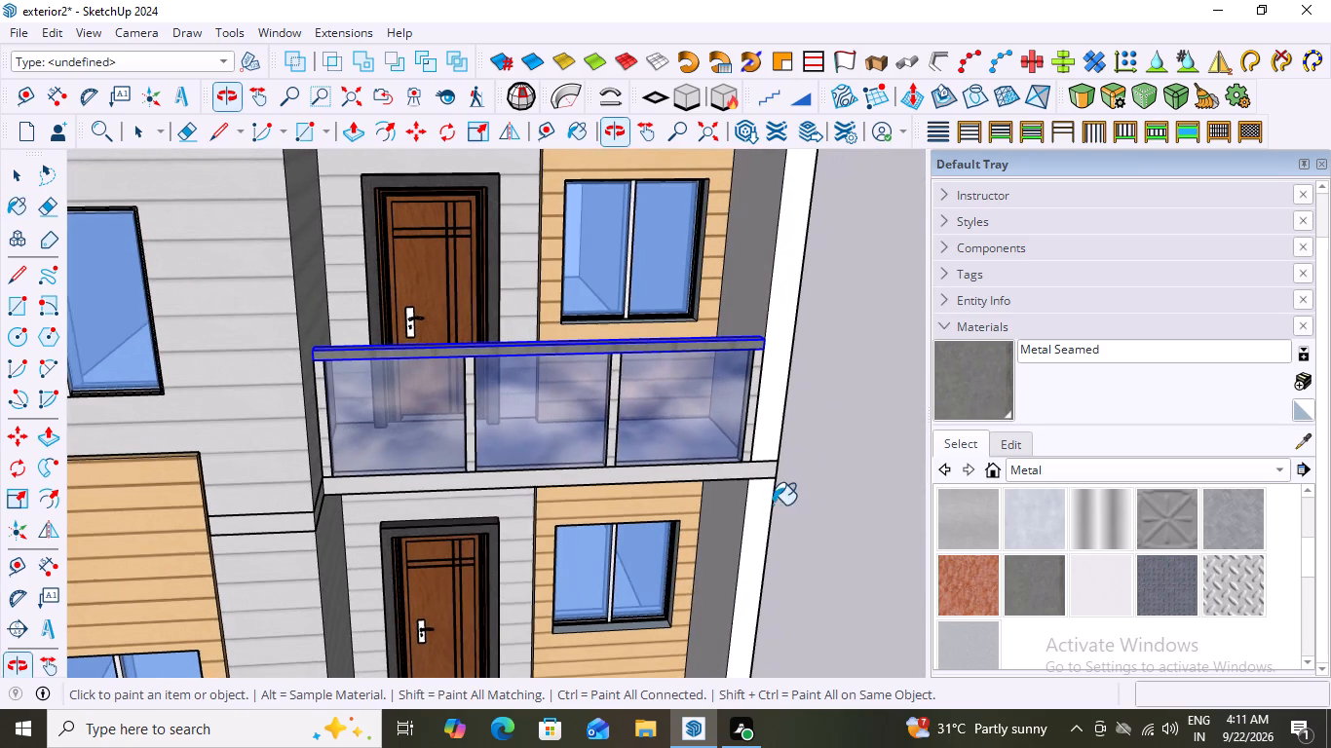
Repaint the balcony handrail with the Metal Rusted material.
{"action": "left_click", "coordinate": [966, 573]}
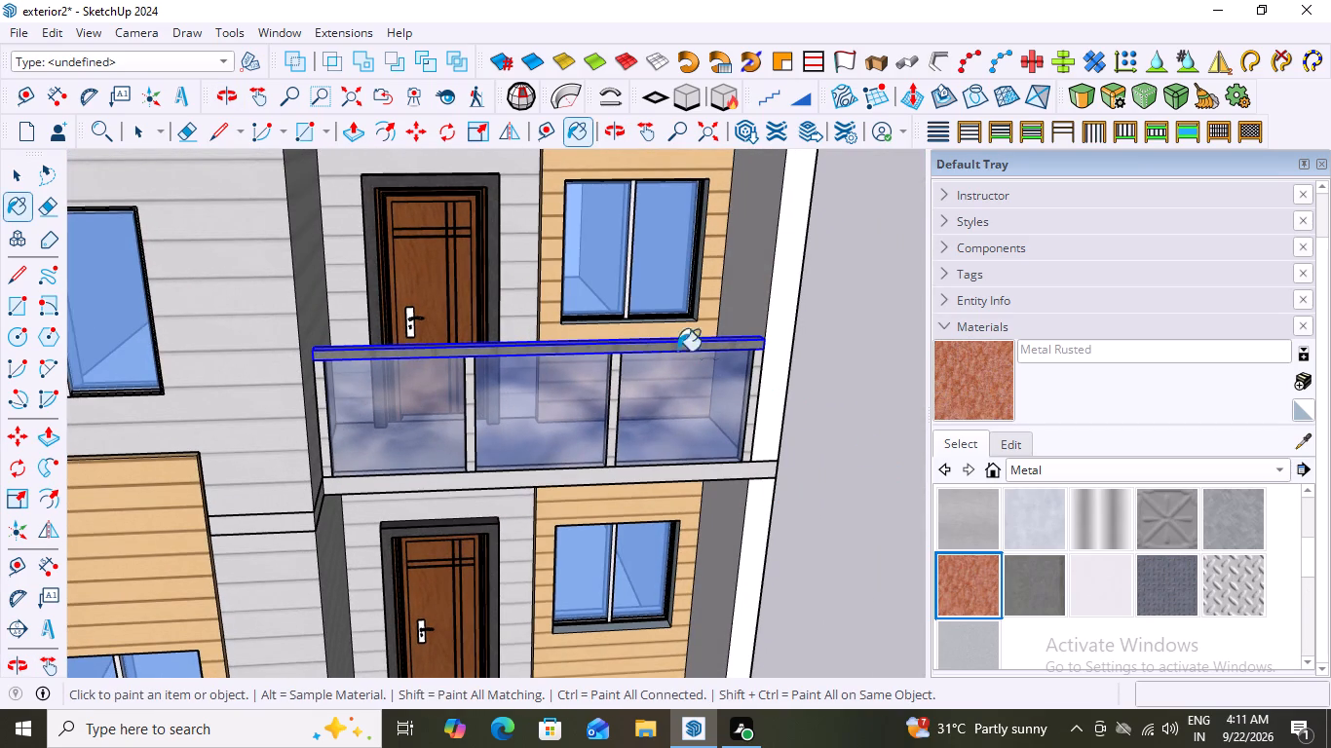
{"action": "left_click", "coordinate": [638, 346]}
Examine the handrail's Metal Rusted finish against the doors and cladding, up close and with the whole facade in view.
{"action": "middle_click_drag", "start_coordinate": [652, 398], "coordinate": [463, 453]}
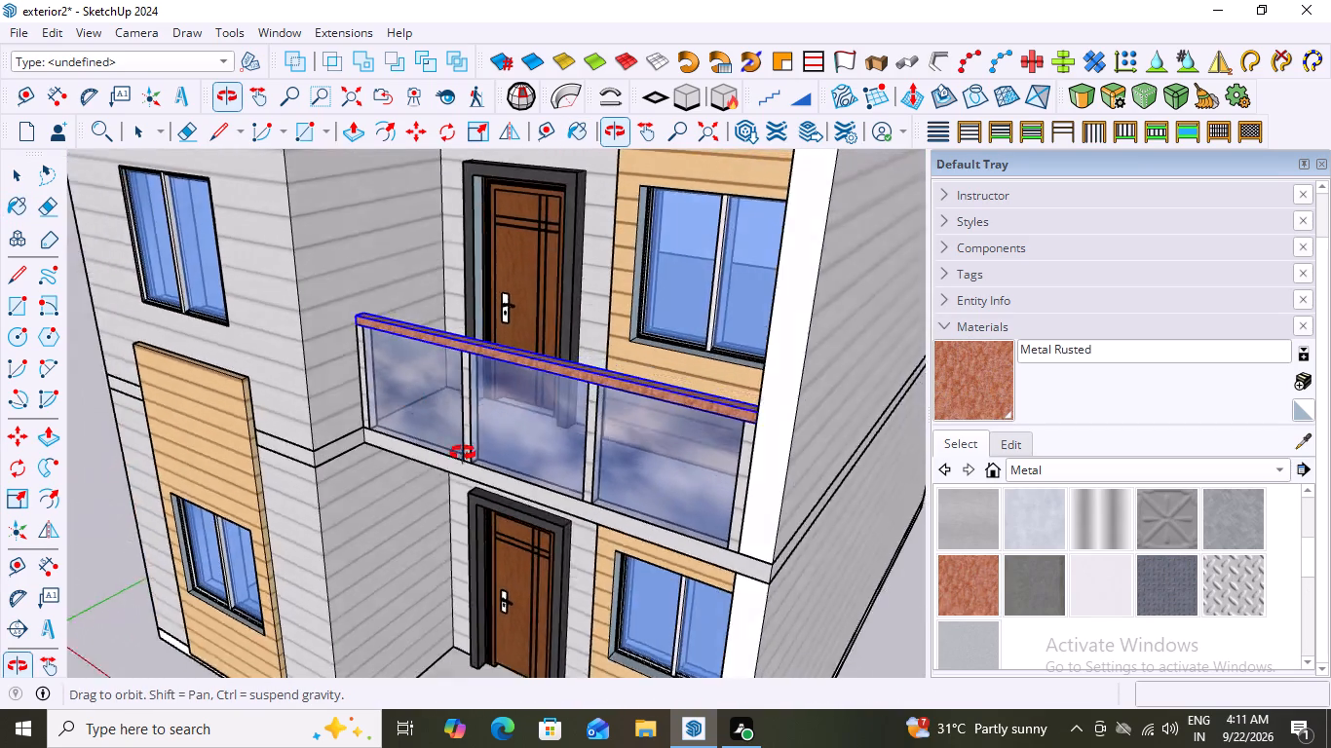
{"action": "middle_click_drag", "start_coordinate": [463, 453], "coordinate": [632, 475]}
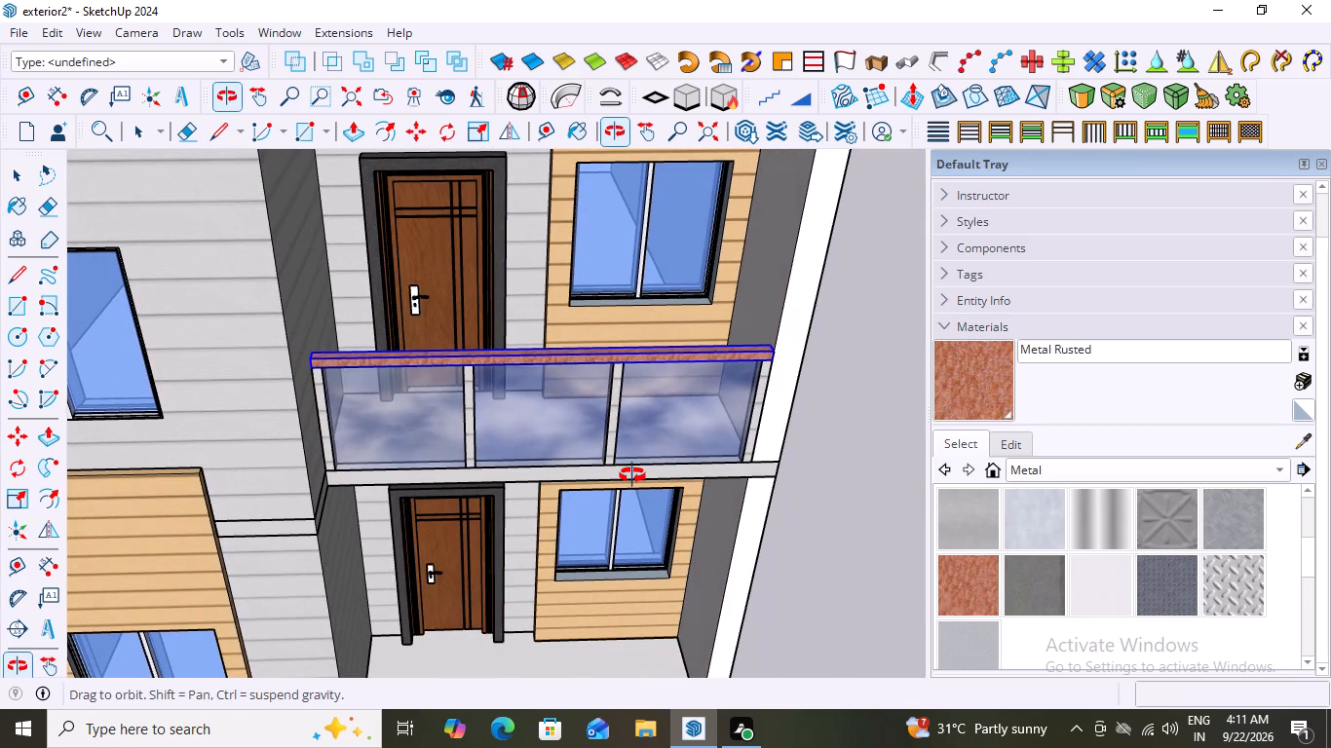
{"action": "middle_click_drag", "start_coordinate": [632, 475], "coordinate": [576, 462]}
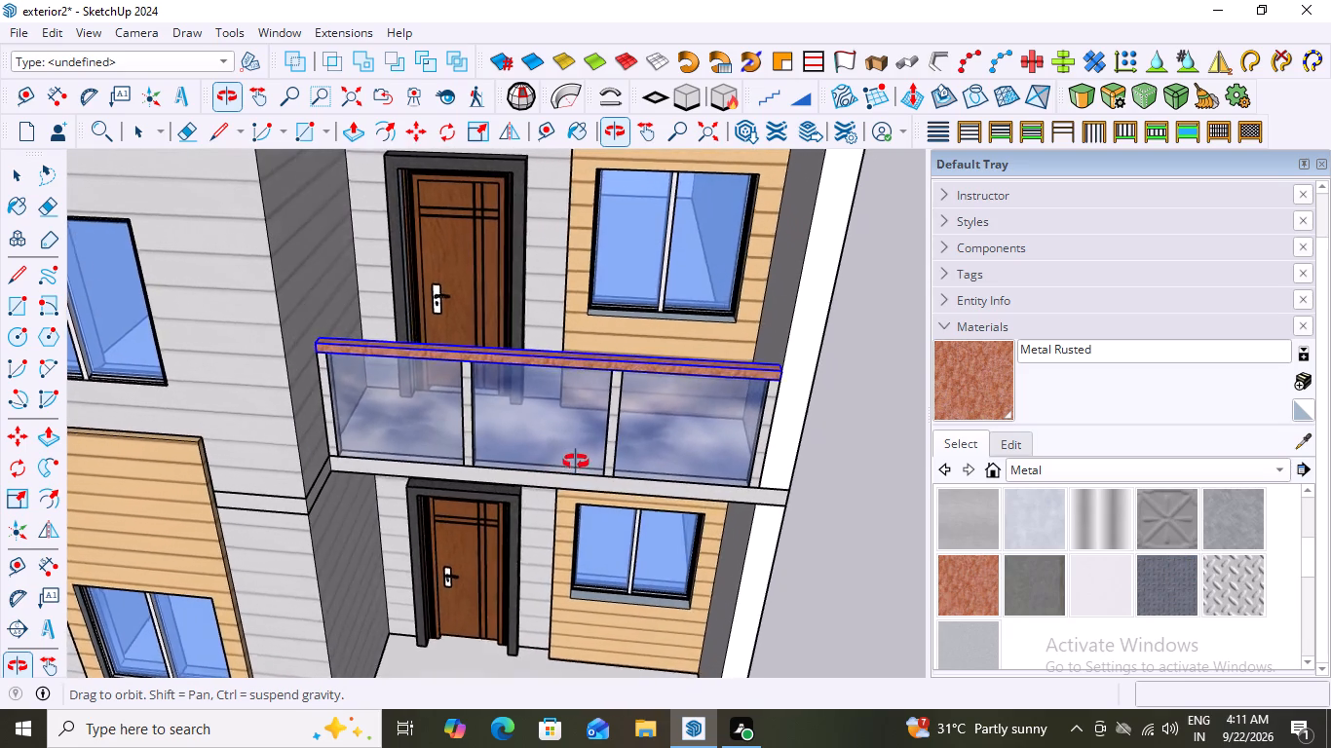
{"action": "middle_click_drag", "start_coordinate": [576, 462], "coordinate": [611, 335]}
{"action": "scroll", "coordinate": [628, 398], "scroll_direction": "down", "scroll_amount": 6}
{"action": "middle_click_drag", "start_coordinate": [548, 398], "coordinate": [566, 464]}
{"action": "scroll", "coordinate": [563, 394], "scroll_direction": "up", "scroll_amount": 5}
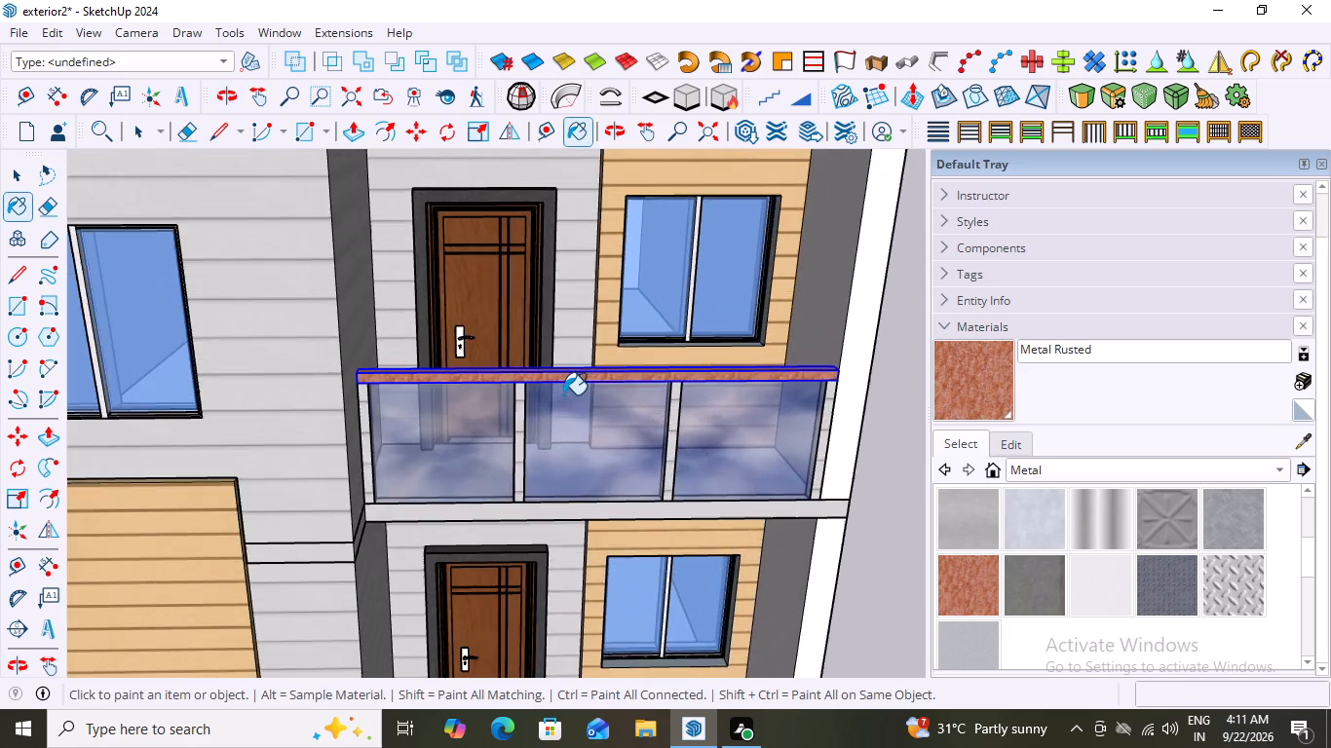
{"action": "scroll", "coordinate": [563, 394], "scroll_direction": "up", "scroll_amount": 4}
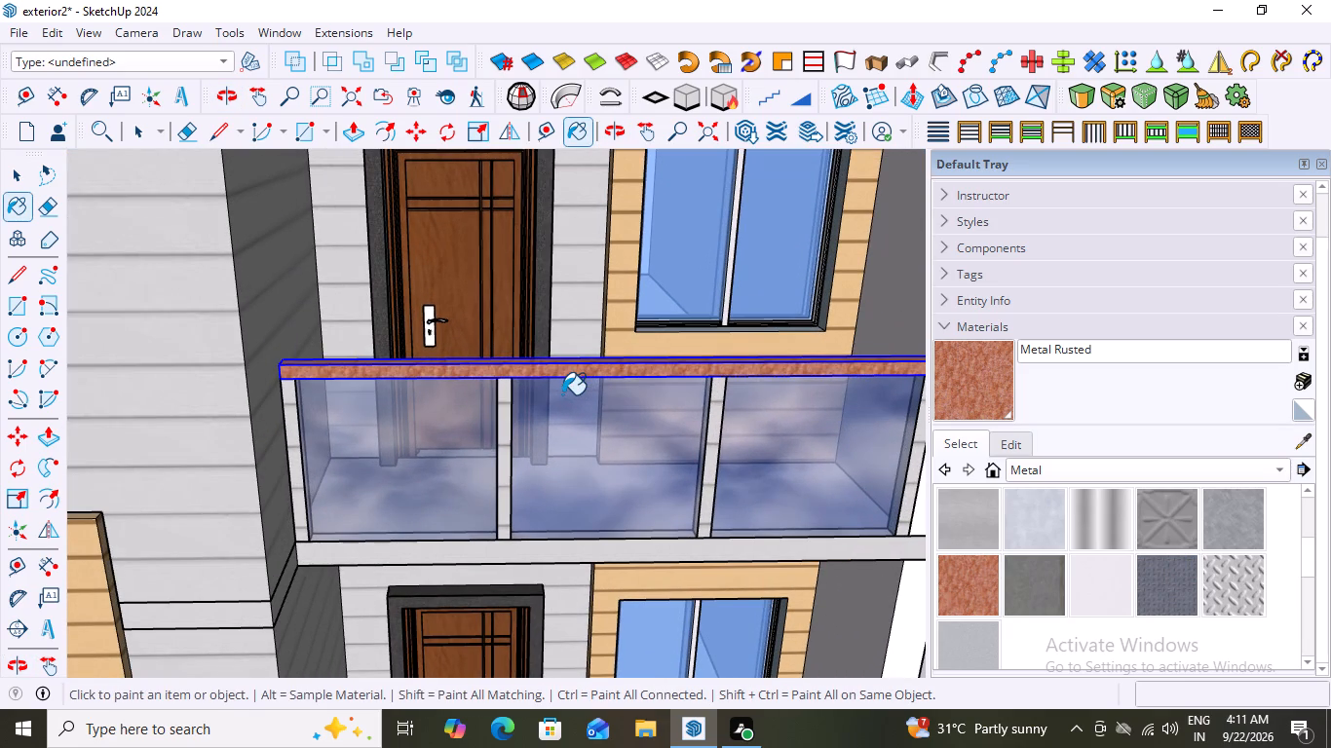
{"action": "scroll", "coordinate": [562, 394], "scroll_direction": "down", "scroll_amount": 6}
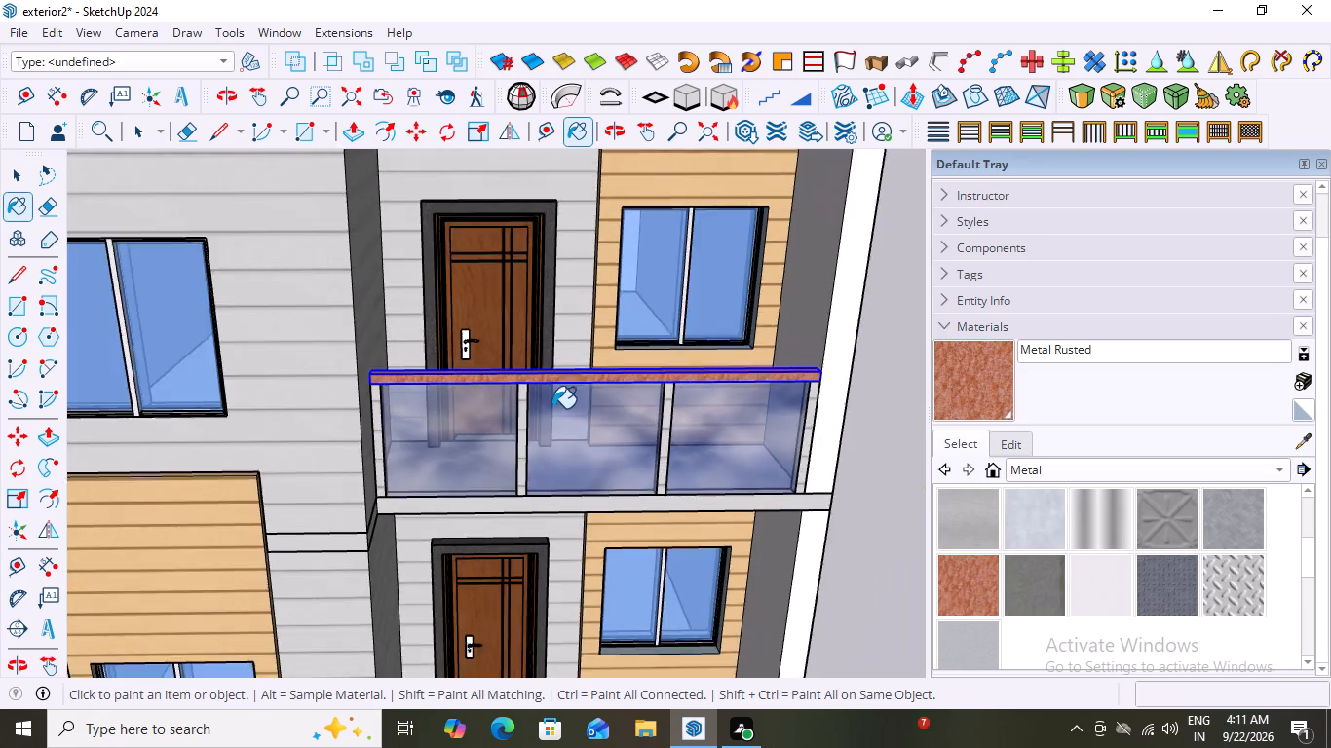
{"action": "scroll", "coordinate": [552, 408], "scroll_direction": "down", "scroll_amount": 2}
{"action": "scroll", "coordinate": [1090, 605], "scroll_direction": "up", "scroll_amount": 2}
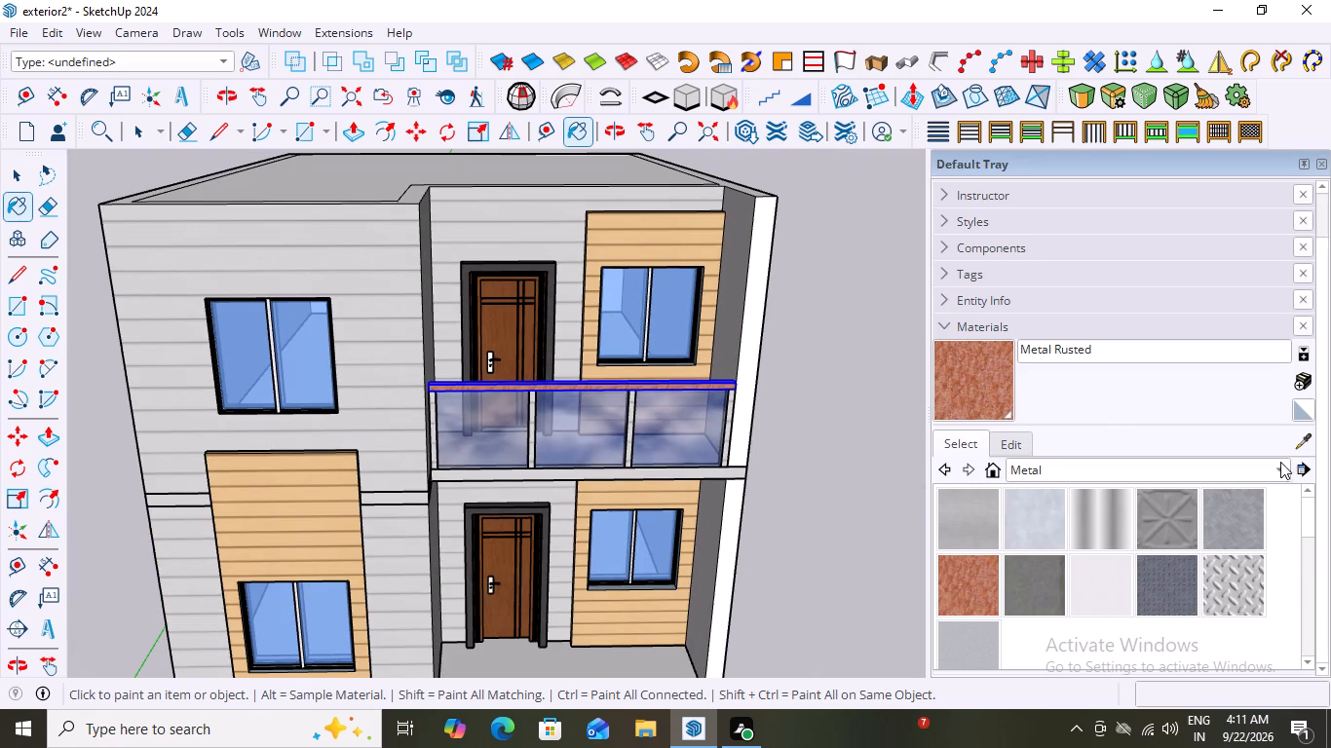
Repaint the balcony handrail with Granite Dark Gray from the Stone collection and clear the selection.
{"action": "left_click", "coordinate": [1278, 462]}
{"action": "left_click", "coordinate": [1025, 511]}
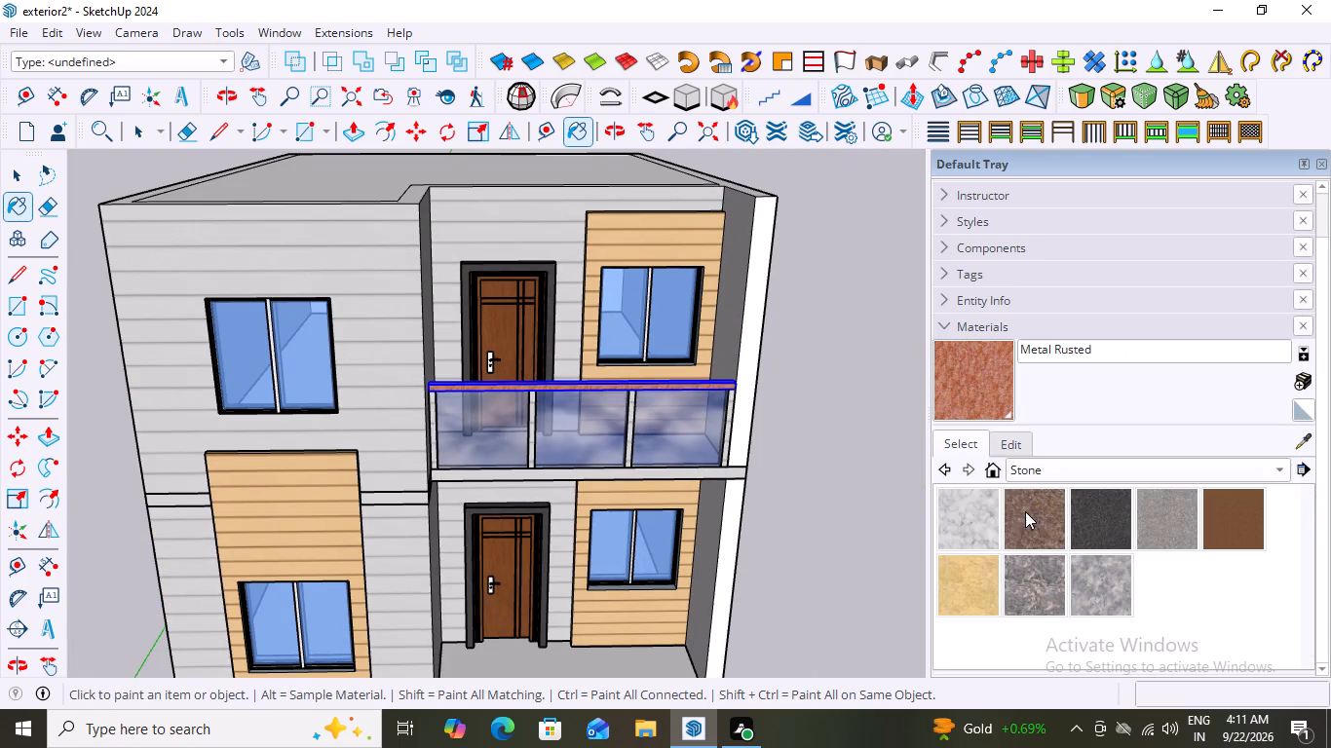
{"action": "left_click", "coordinate": [1099, 521]}
{"action": "scroll", "coordinate": [614, 386], "scroll_direction": "up", "scroll_amount": 2}
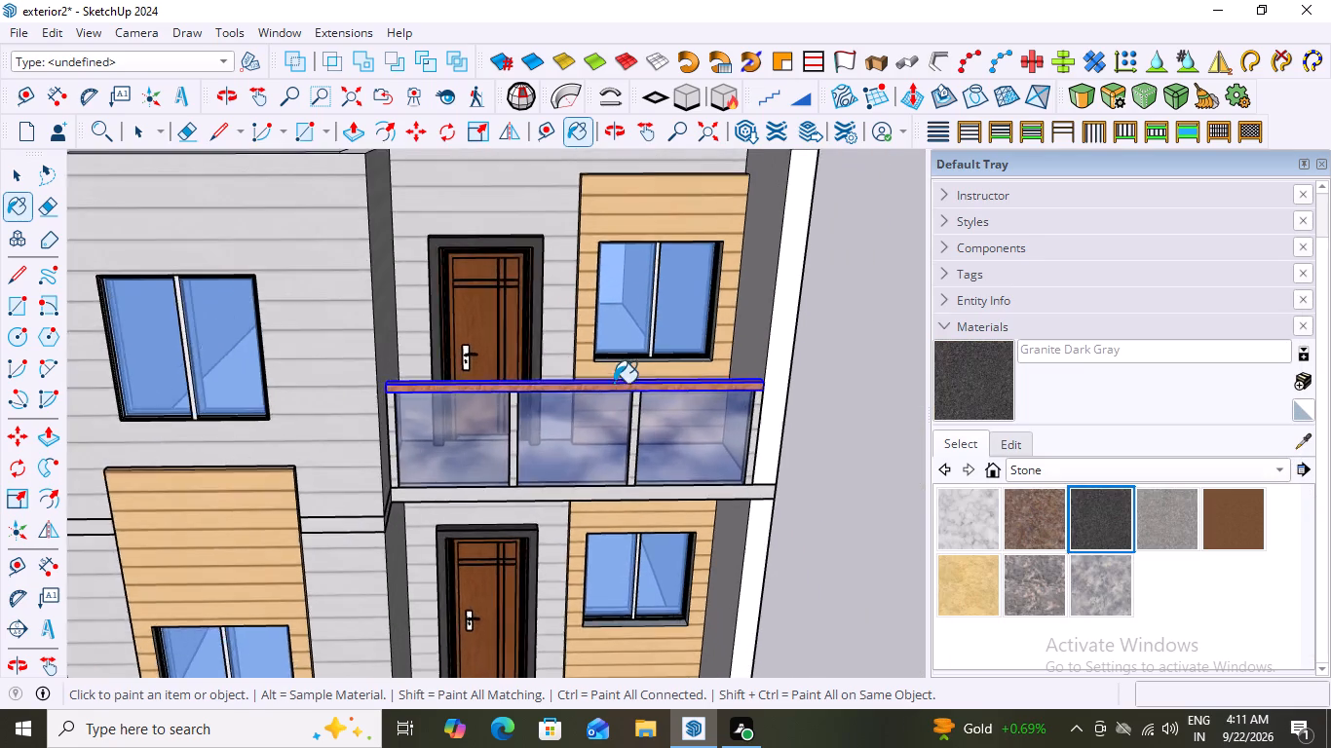
{"action": "scroll", "coordinate": [614, 383], "scroll_direction": "up", "scroll_amount": 7}
{"action": "left_click", "coordinate": [602, 384]}
{"action": "scroll", "coordinate": [589, 402], "scroll_direction": "down", "scroll_amount": 6}
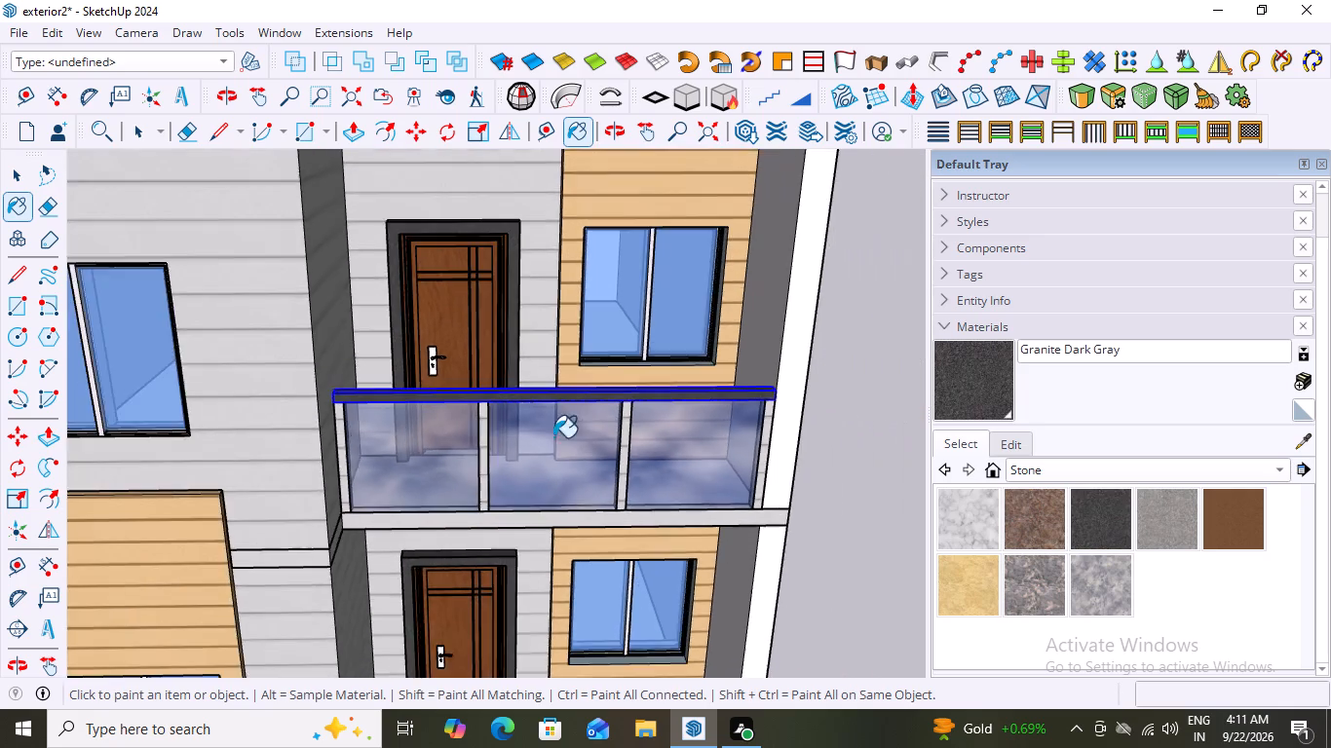
{"action": "scroll", "coordinate": [533, 455], "scroll_direction": "down", "scroll_amount": 4}
{"action": "middle_click_drag", "start_coordinate": [640, 530], "coordinate": [562, 517]}
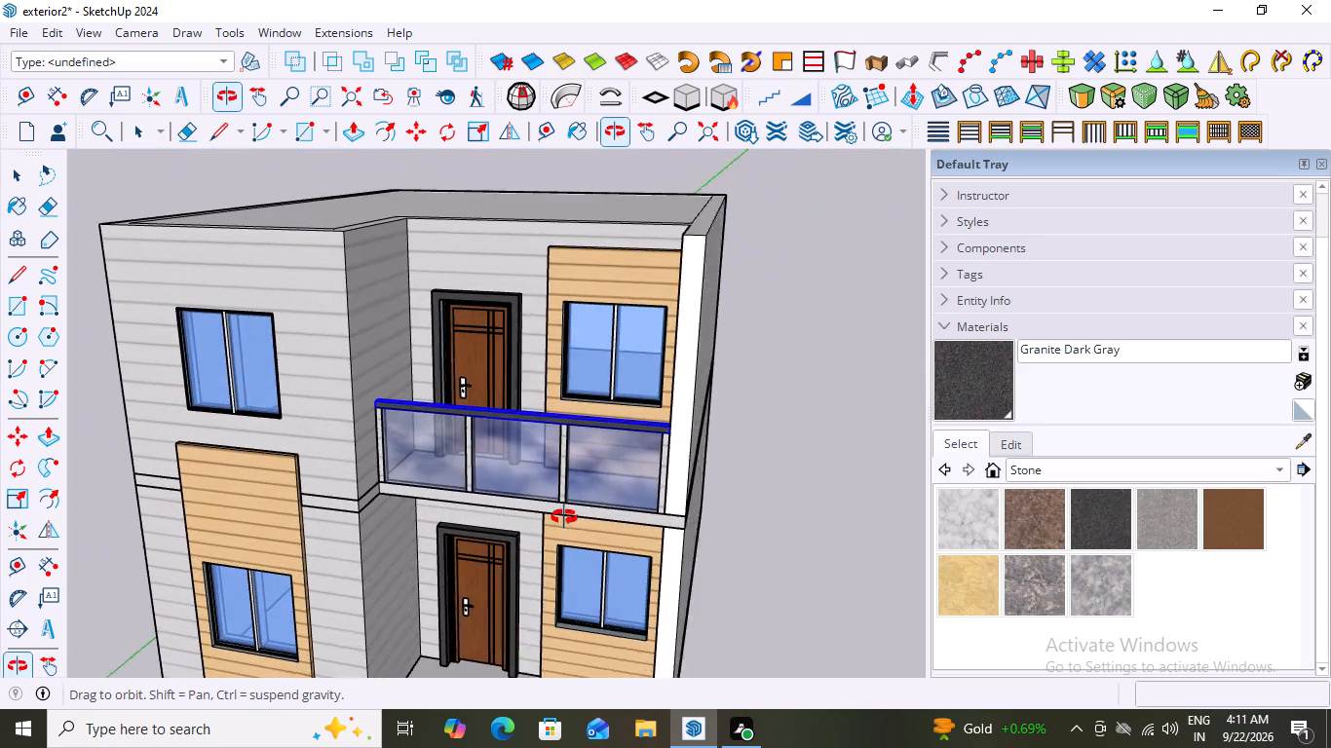
{"action": "key", "text": "space"}
{"action": "left_click", "coordinate": [812, 457]}
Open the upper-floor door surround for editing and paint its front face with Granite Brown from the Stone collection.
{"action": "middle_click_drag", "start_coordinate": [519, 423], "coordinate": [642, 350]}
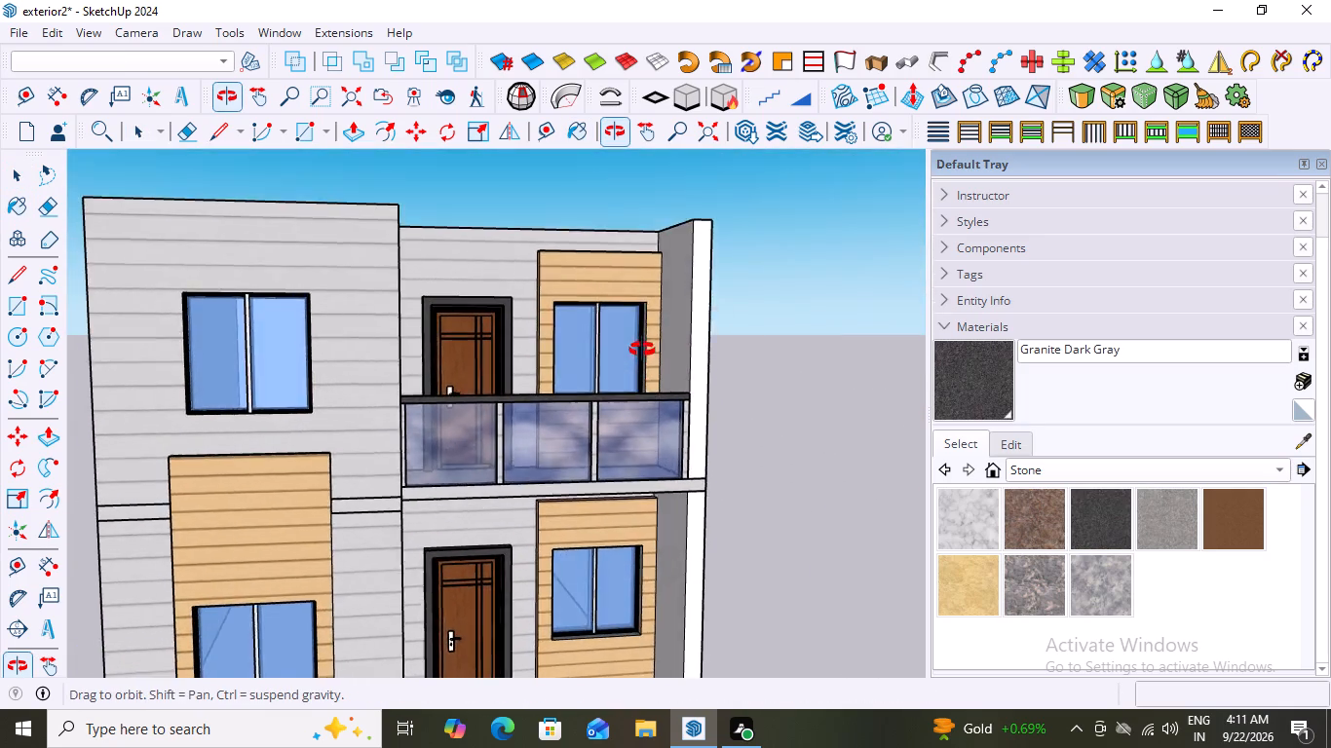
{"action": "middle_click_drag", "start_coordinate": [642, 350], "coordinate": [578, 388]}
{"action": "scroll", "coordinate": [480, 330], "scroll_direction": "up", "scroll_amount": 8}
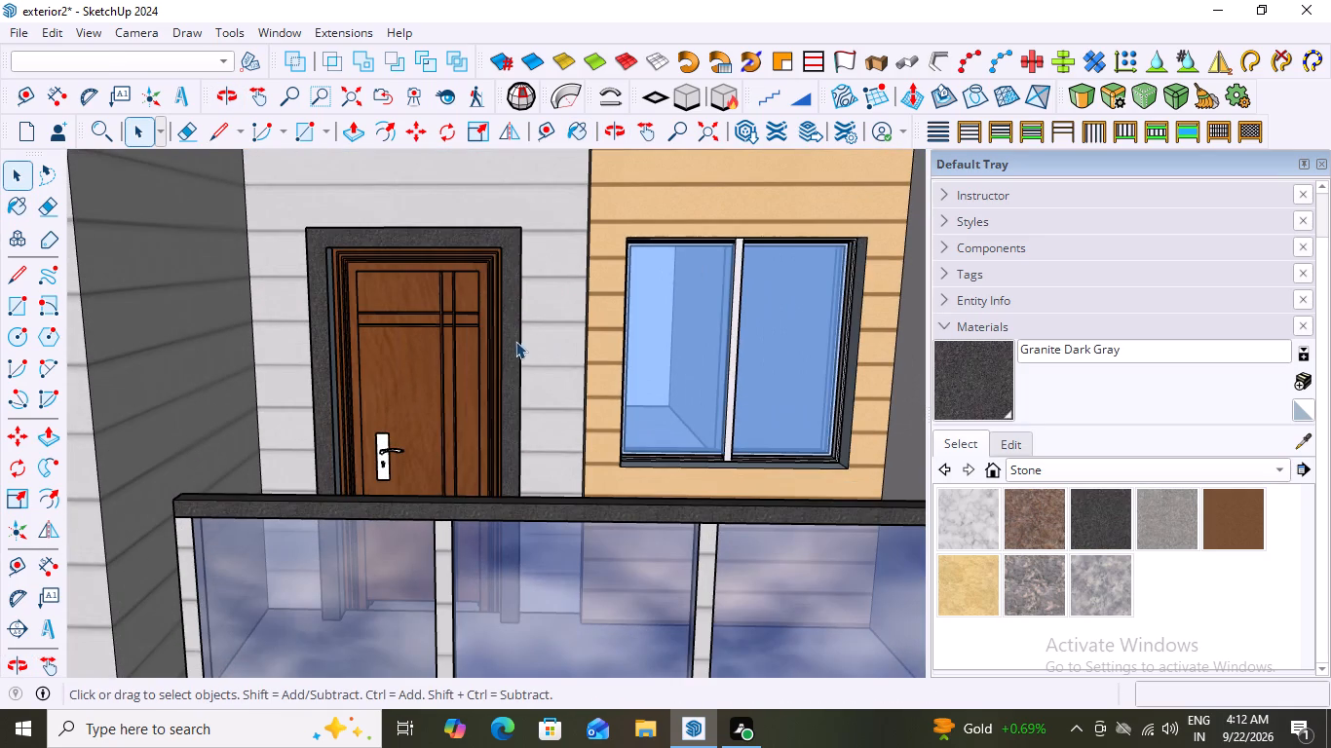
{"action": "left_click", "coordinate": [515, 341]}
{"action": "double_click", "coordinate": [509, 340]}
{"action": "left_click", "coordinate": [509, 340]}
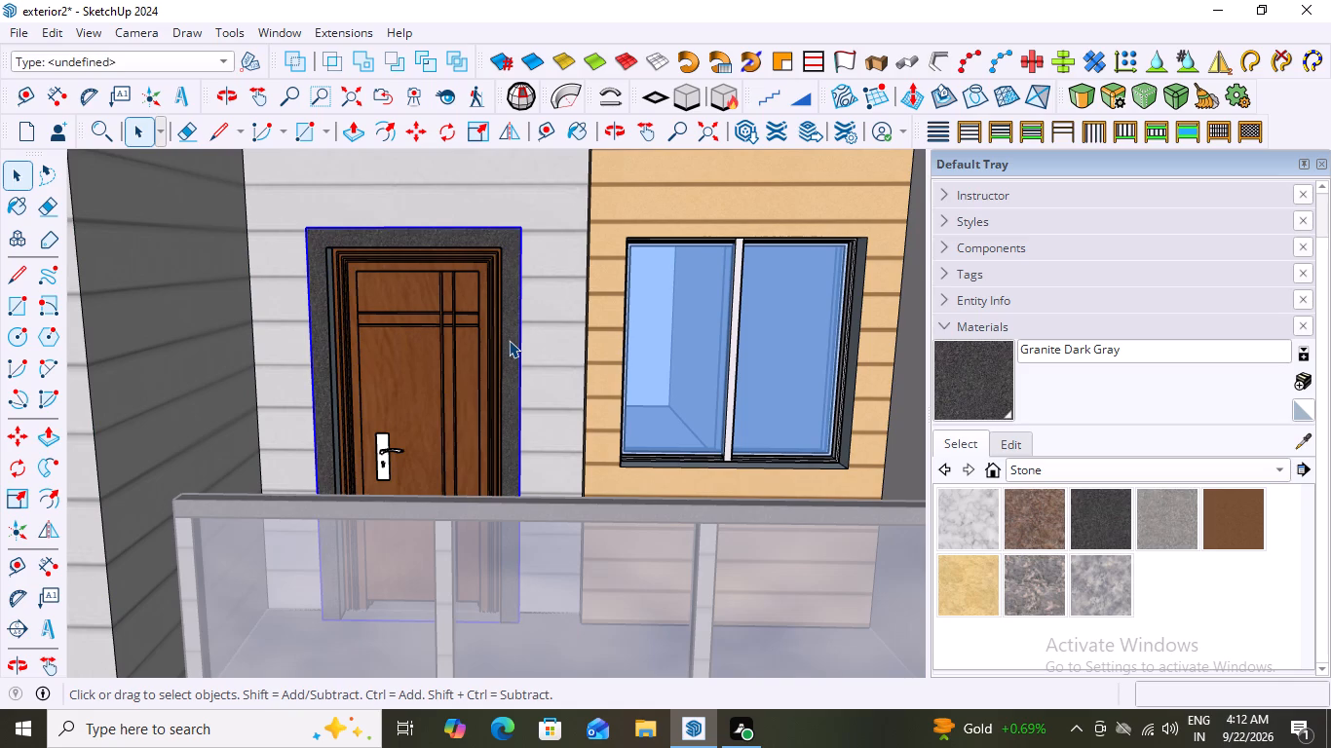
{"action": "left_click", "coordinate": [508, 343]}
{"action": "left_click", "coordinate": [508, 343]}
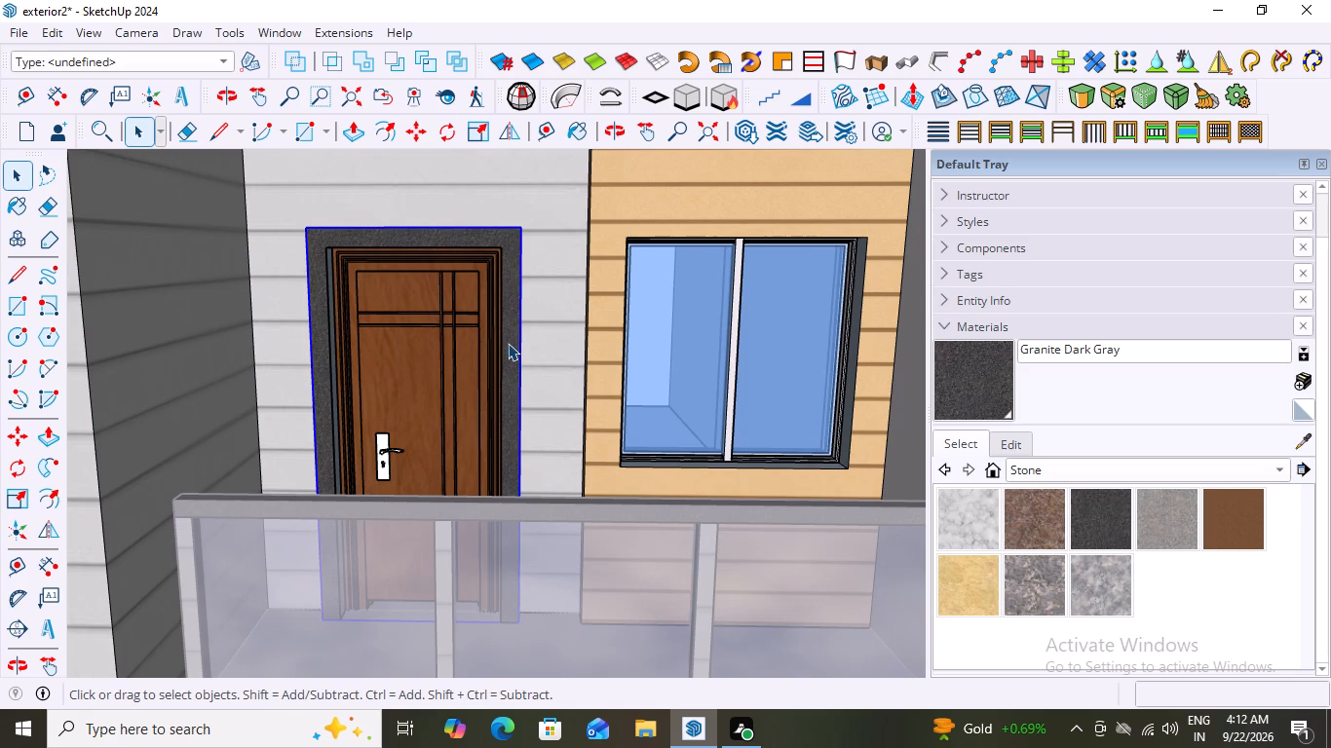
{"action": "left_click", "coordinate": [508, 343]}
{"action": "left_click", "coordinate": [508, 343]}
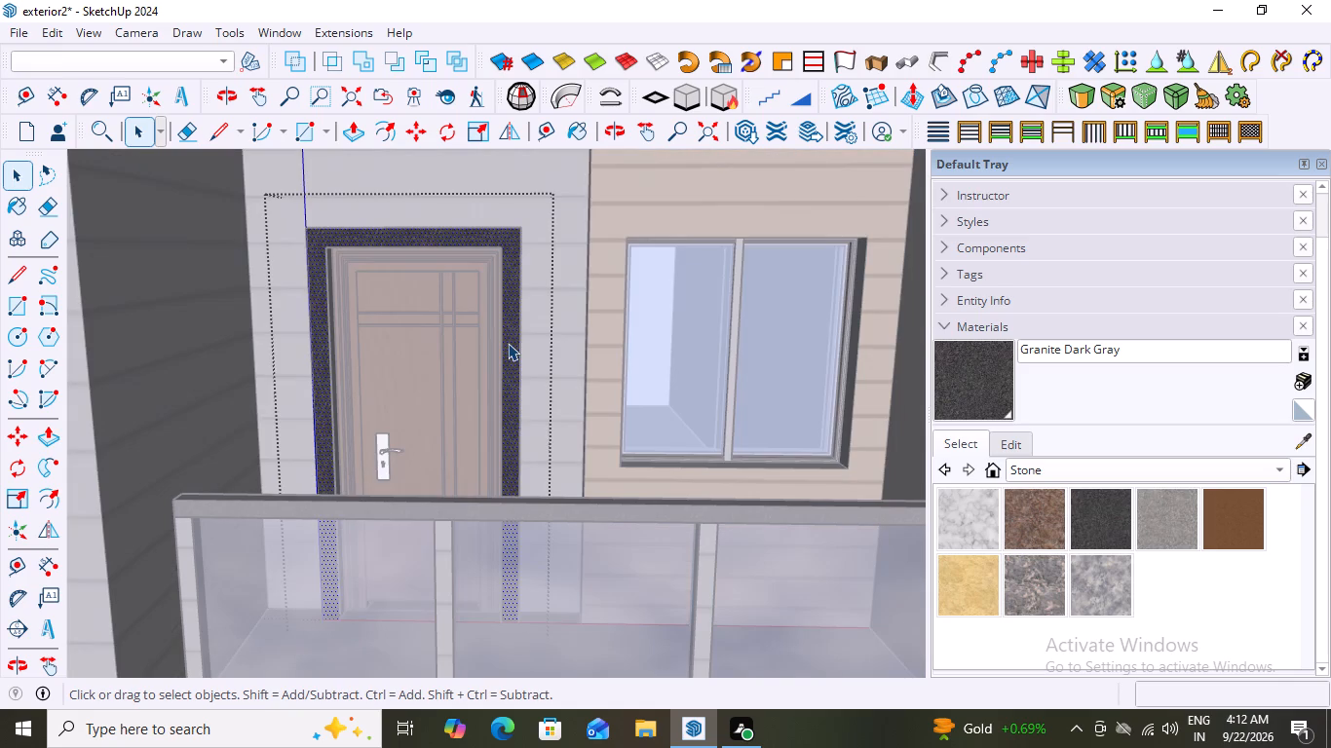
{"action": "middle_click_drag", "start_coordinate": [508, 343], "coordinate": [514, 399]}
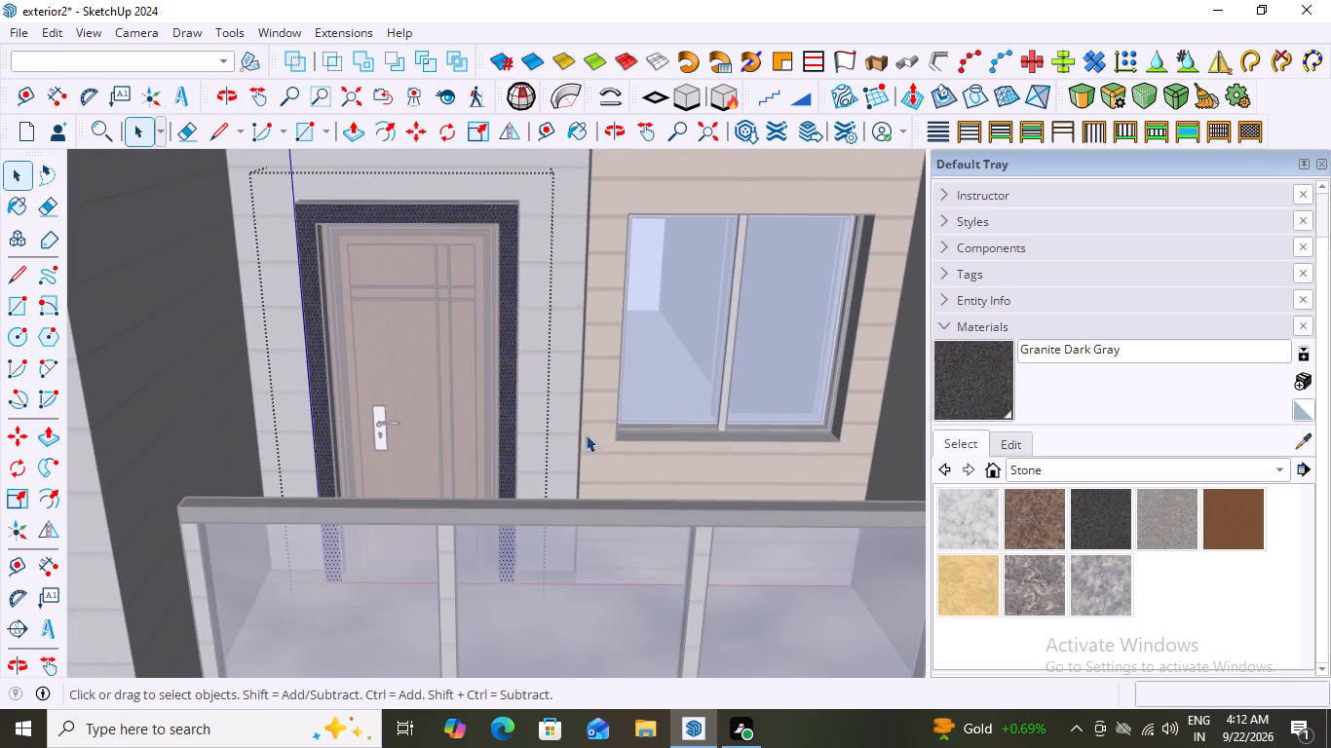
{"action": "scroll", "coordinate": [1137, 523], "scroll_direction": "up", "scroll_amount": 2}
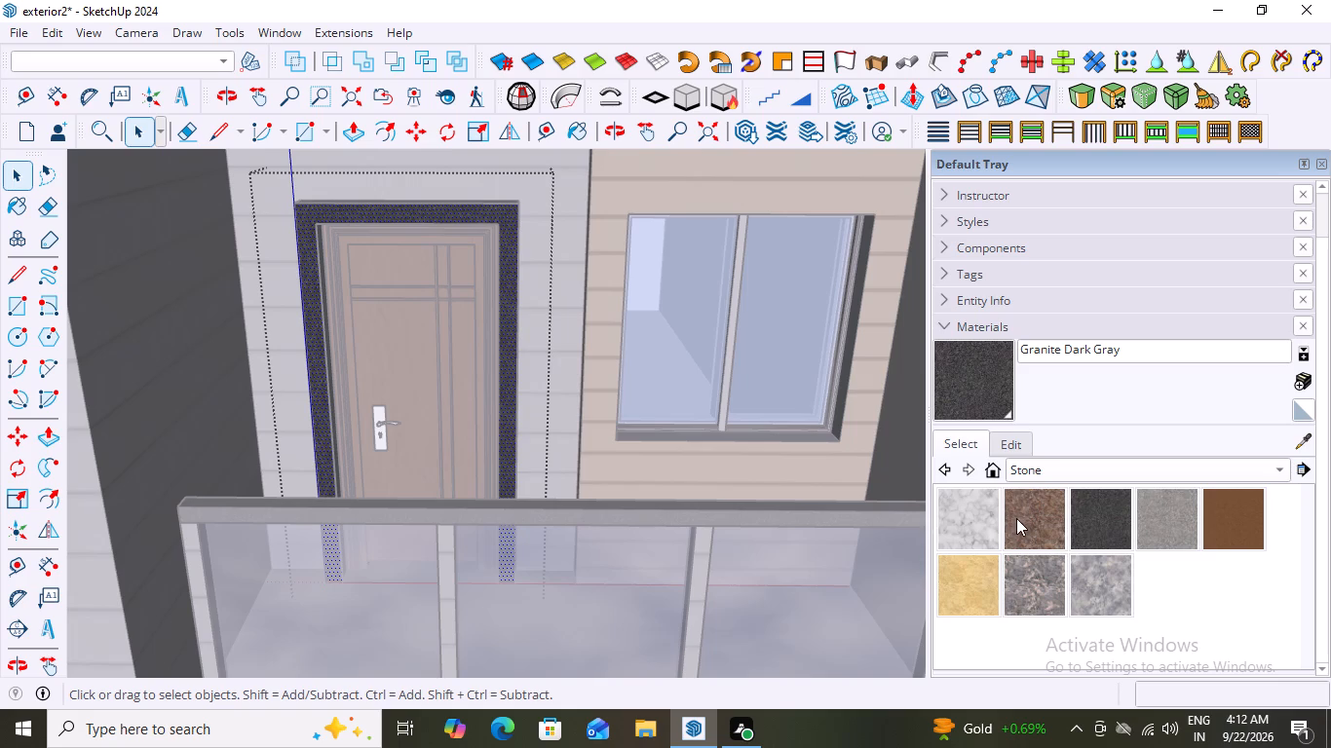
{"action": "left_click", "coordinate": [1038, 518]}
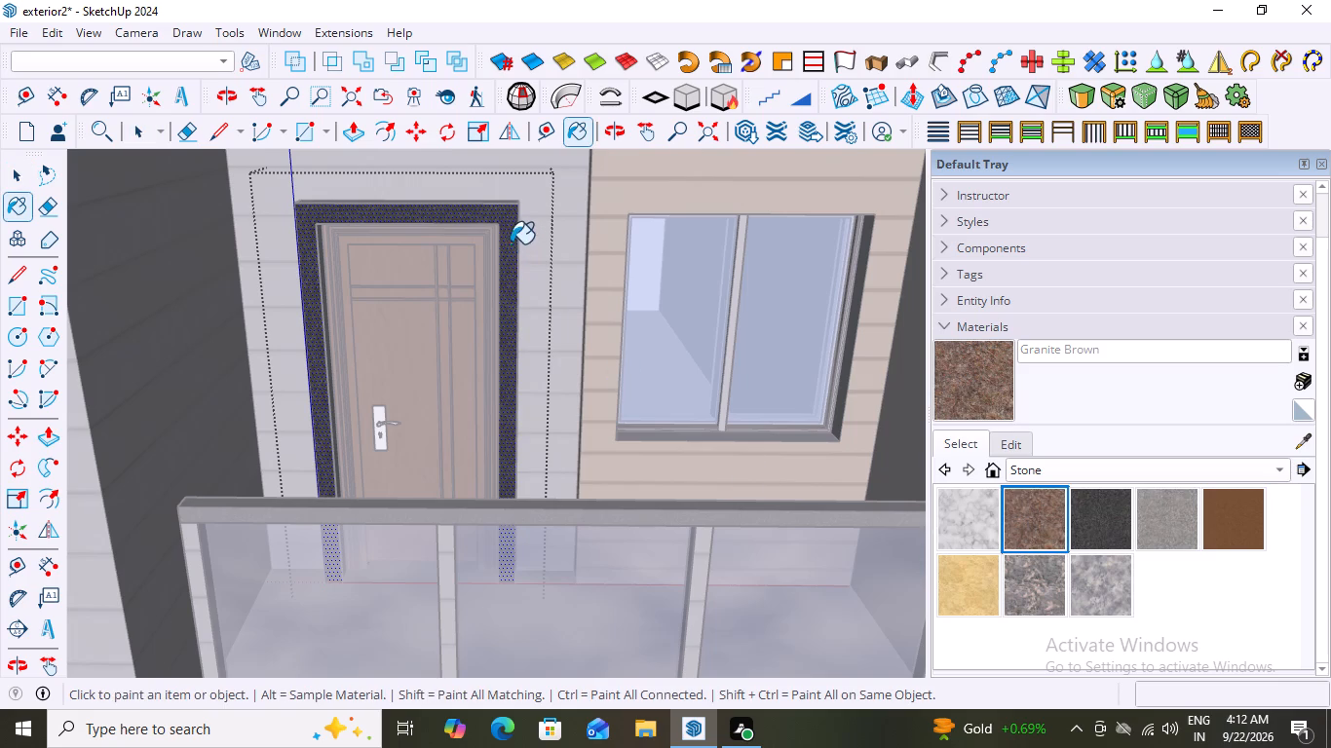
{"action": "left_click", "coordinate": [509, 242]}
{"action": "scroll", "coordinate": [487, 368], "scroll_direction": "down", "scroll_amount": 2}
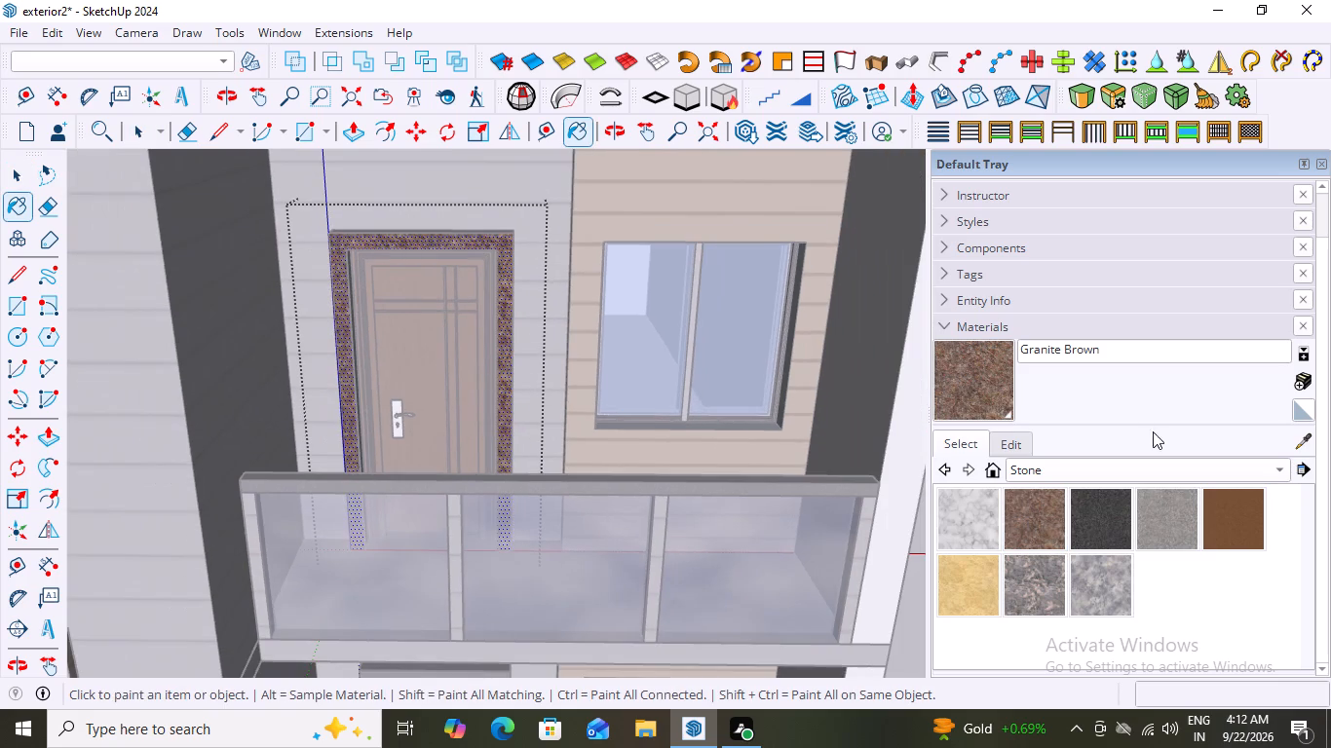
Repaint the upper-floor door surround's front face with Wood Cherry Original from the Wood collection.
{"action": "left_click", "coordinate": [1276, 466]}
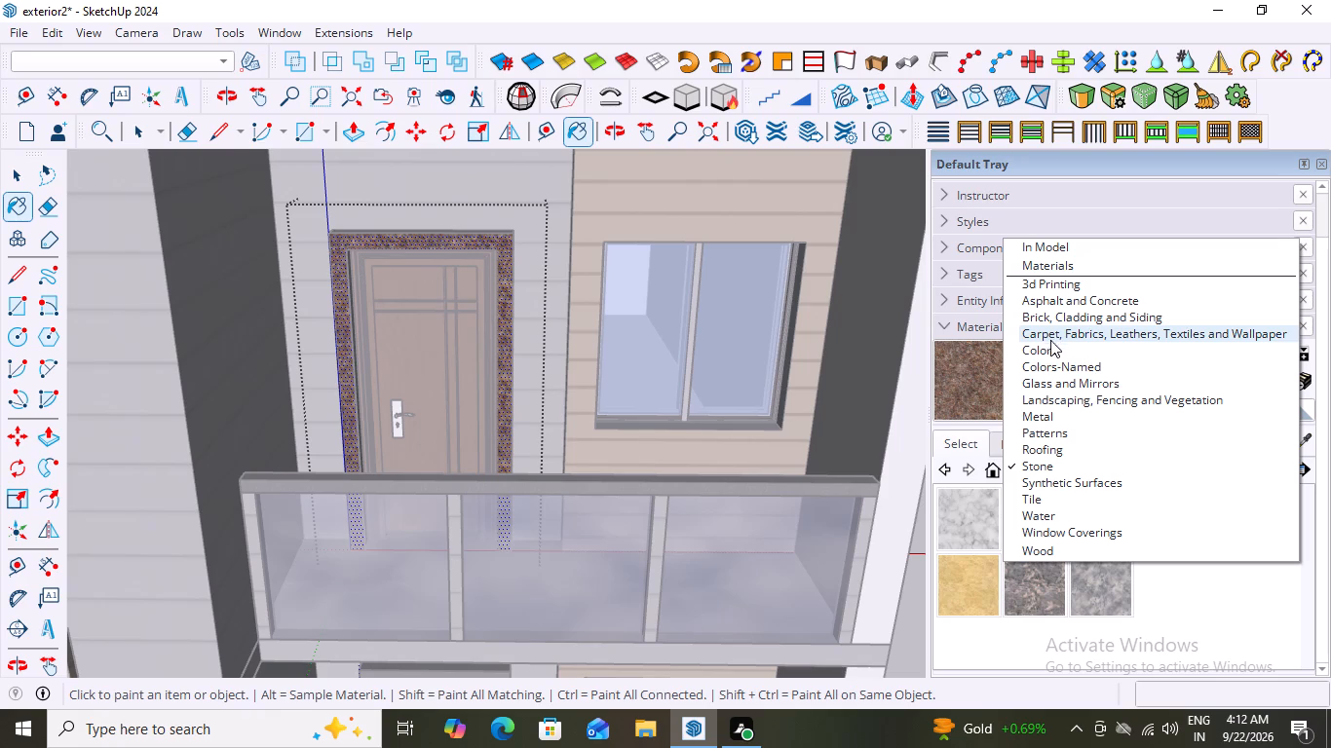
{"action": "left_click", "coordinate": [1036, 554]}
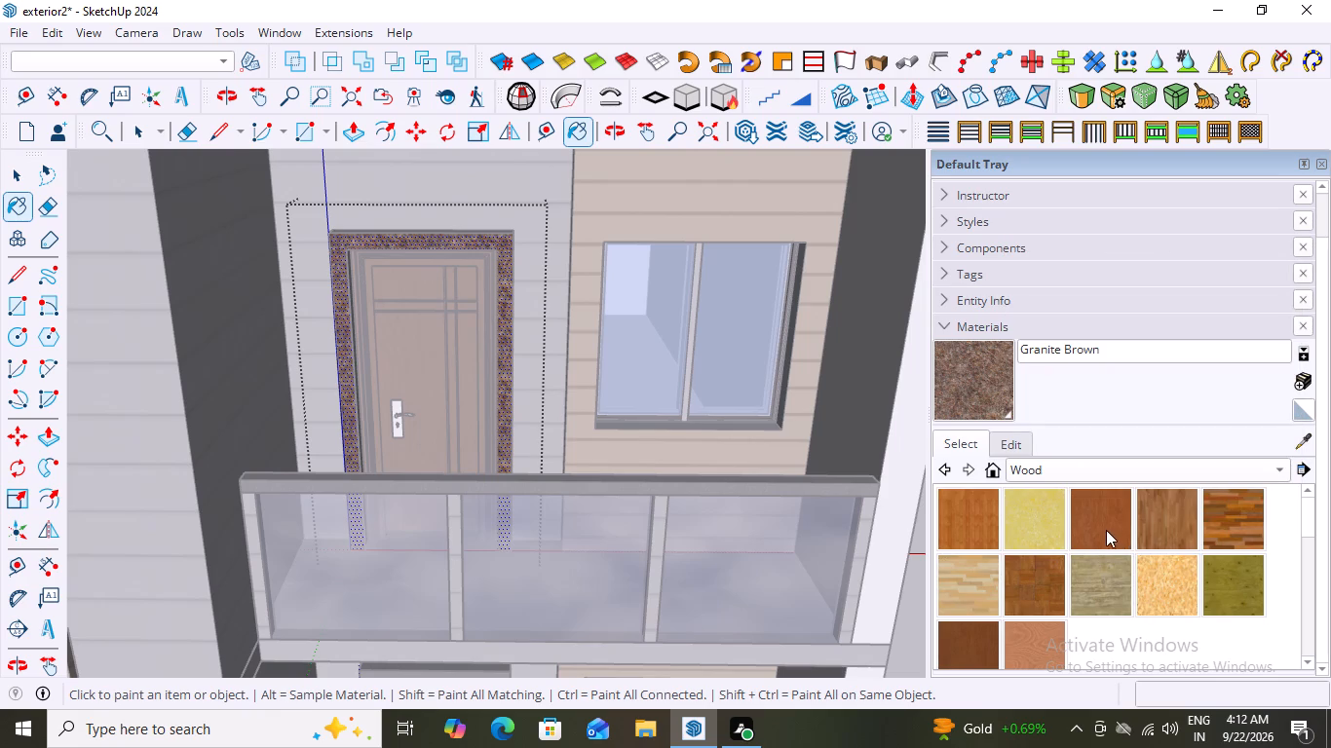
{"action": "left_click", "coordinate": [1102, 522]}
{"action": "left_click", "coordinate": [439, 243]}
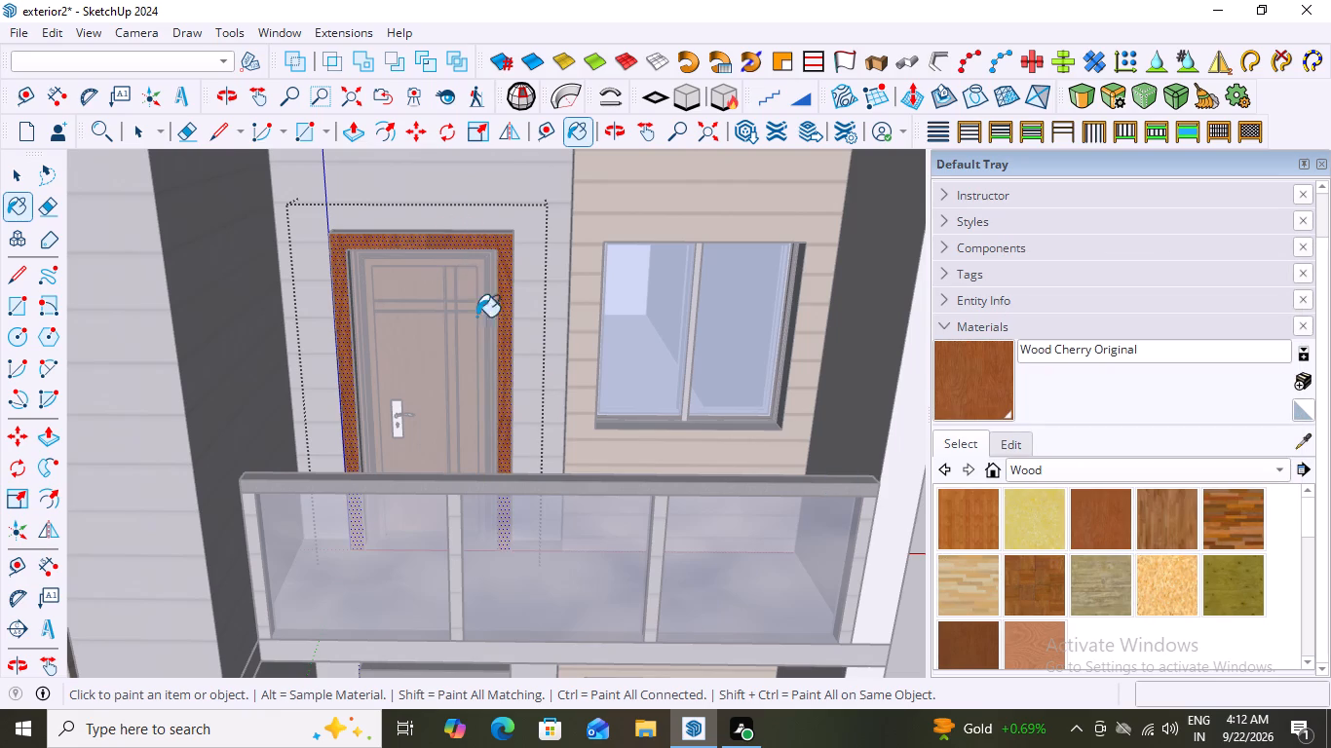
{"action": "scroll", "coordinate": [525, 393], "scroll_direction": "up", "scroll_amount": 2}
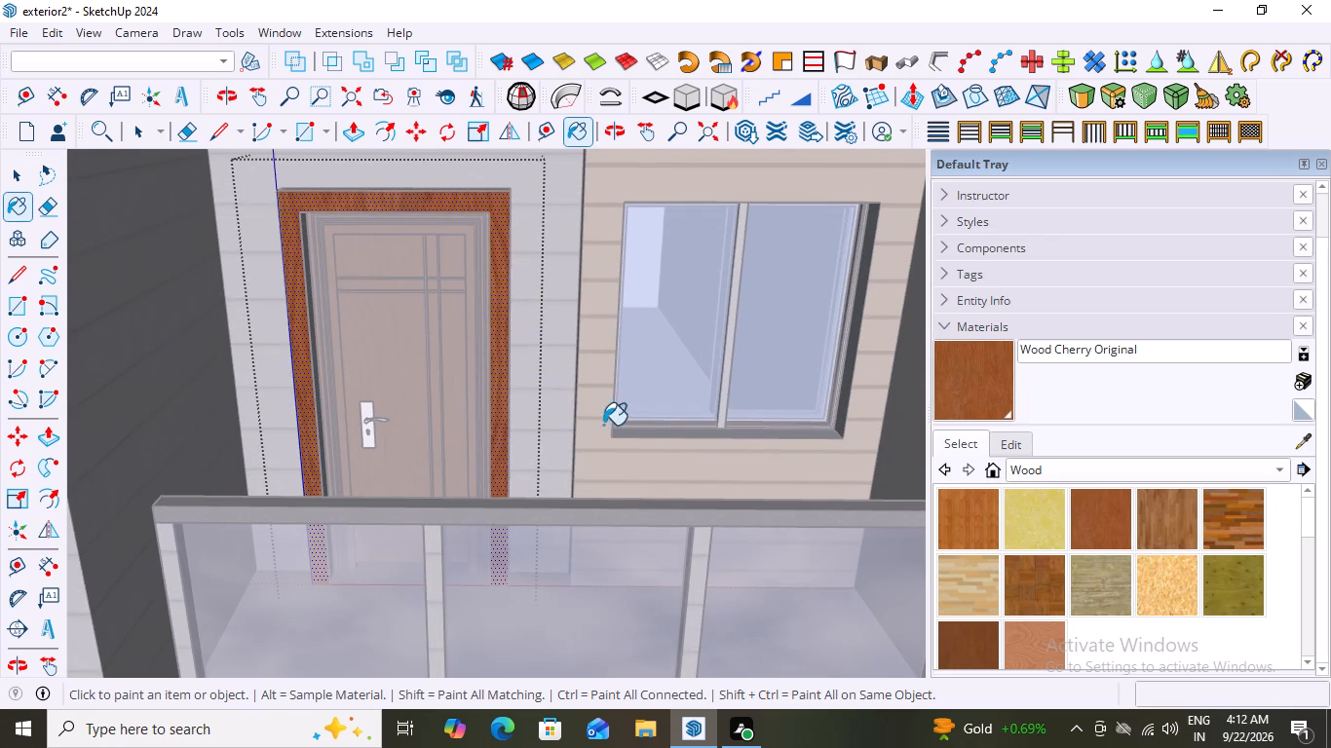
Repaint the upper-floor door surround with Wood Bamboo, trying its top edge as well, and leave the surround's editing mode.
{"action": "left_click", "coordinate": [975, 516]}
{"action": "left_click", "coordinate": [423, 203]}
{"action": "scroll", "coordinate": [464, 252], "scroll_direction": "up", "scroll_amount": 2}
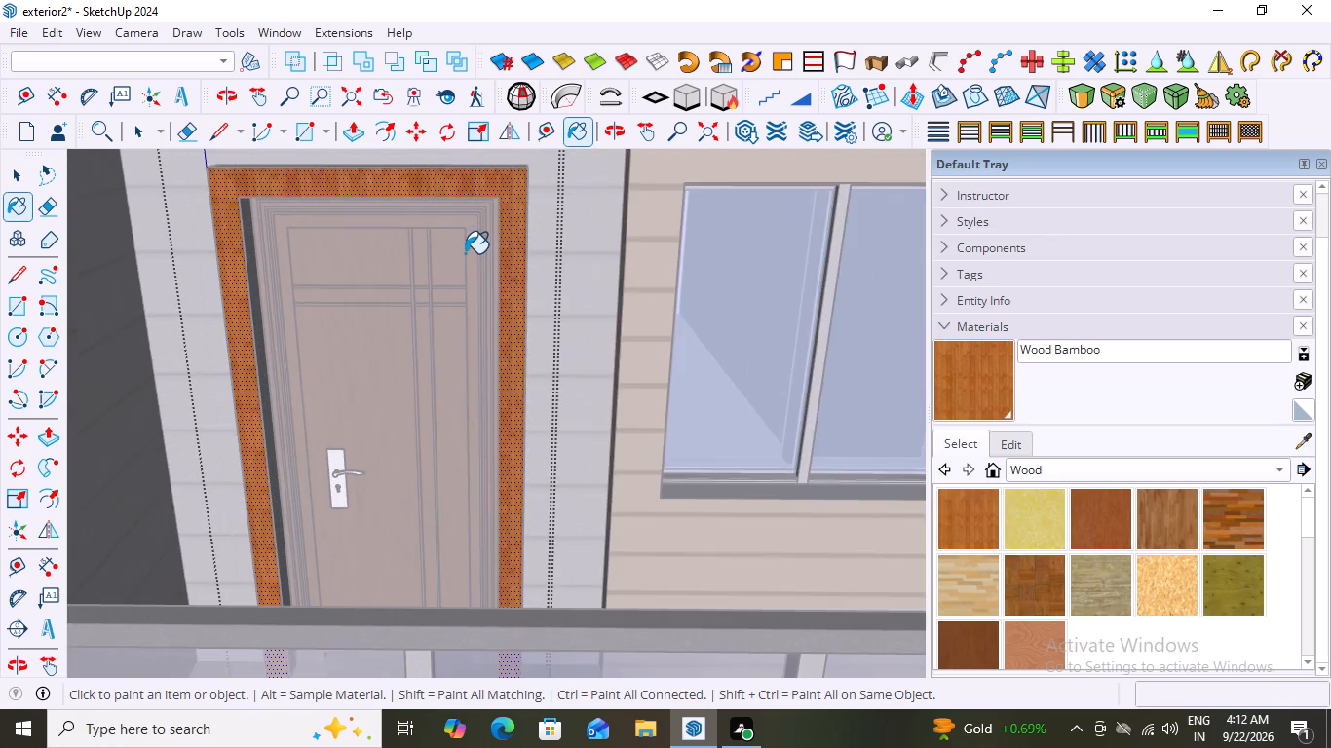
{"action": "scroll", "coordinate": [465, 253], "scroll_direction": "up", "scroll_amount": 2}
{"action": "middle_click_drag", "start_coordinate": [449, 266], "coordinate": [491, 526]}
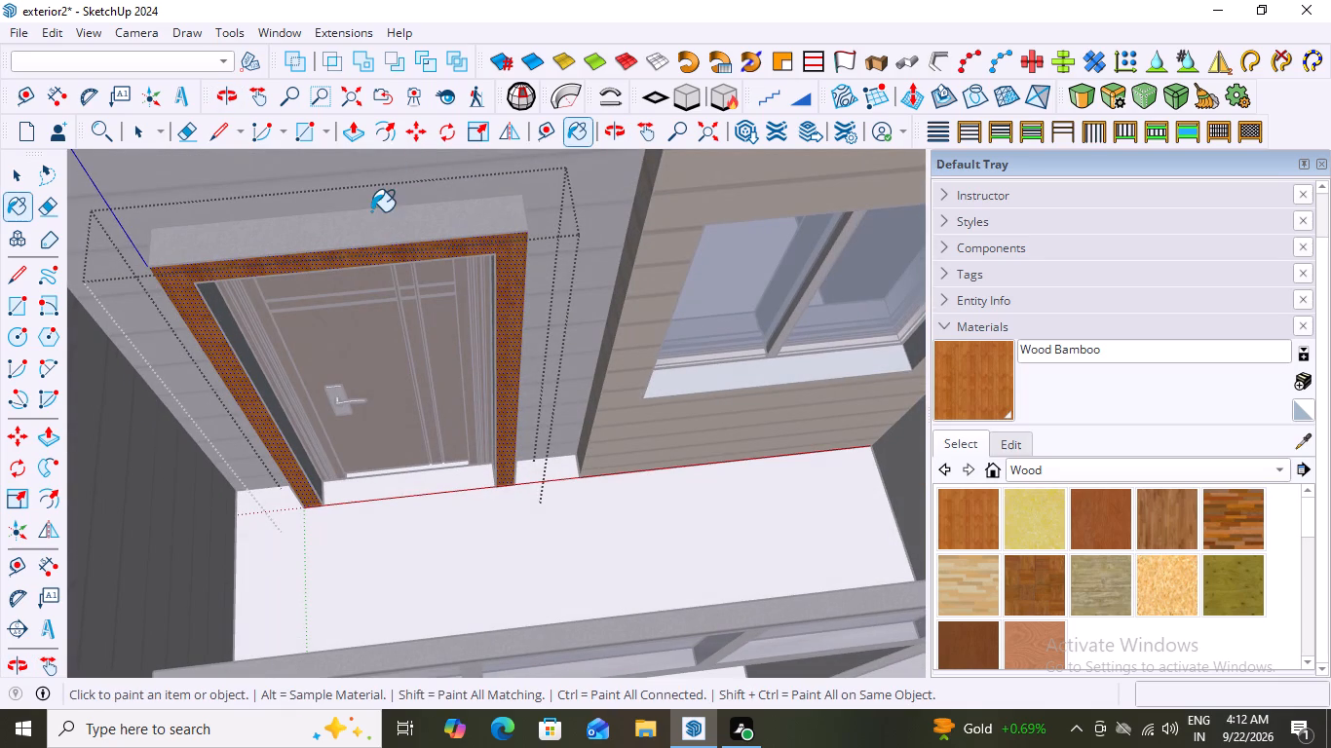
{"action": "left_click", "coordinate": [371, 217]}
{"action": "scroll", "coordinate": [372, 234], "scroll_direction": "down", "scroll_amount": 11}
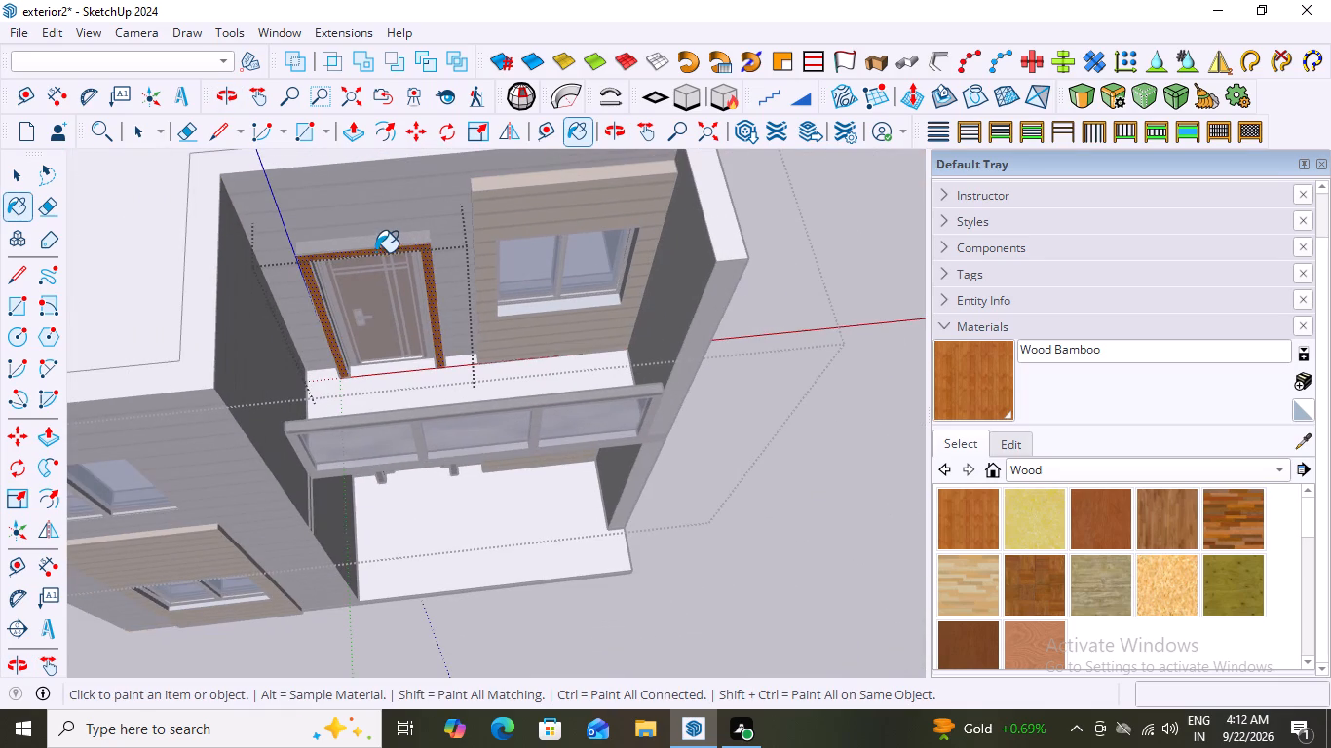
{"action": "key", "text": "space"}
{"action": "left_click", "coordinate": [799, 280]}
Reopen the upper-floor door surround, select its front face and browse the Synthetic Surfaces and Patterns collections for a finish.
{"action": "middle_click_drag", "start_coordinate": [557, 287], "coordinate": [515, 109]}
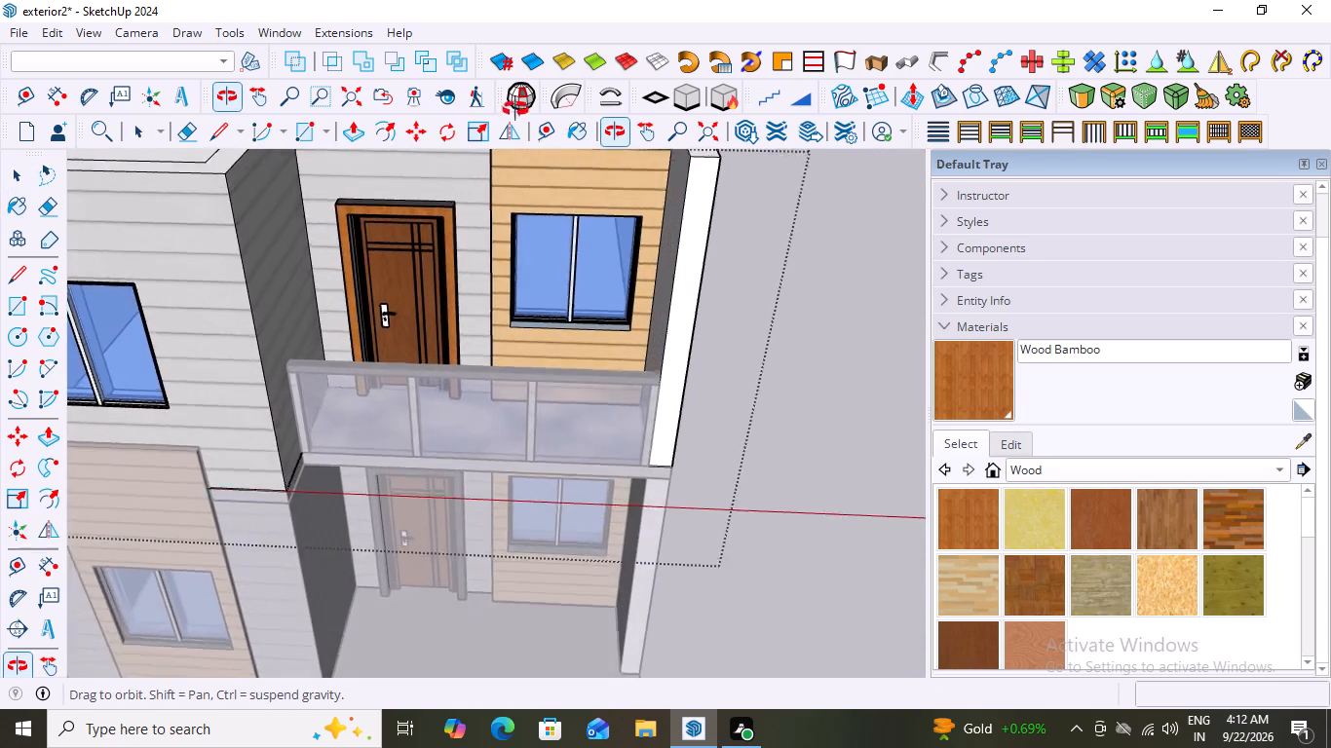
{"action": "middle_click_drag", "start_coordinate": [515, 109], "coordinate": [578, 106]}
{"action": "middle_click_drag", "start_coordinate": [506, 271], "coordinate": [443, 205]}
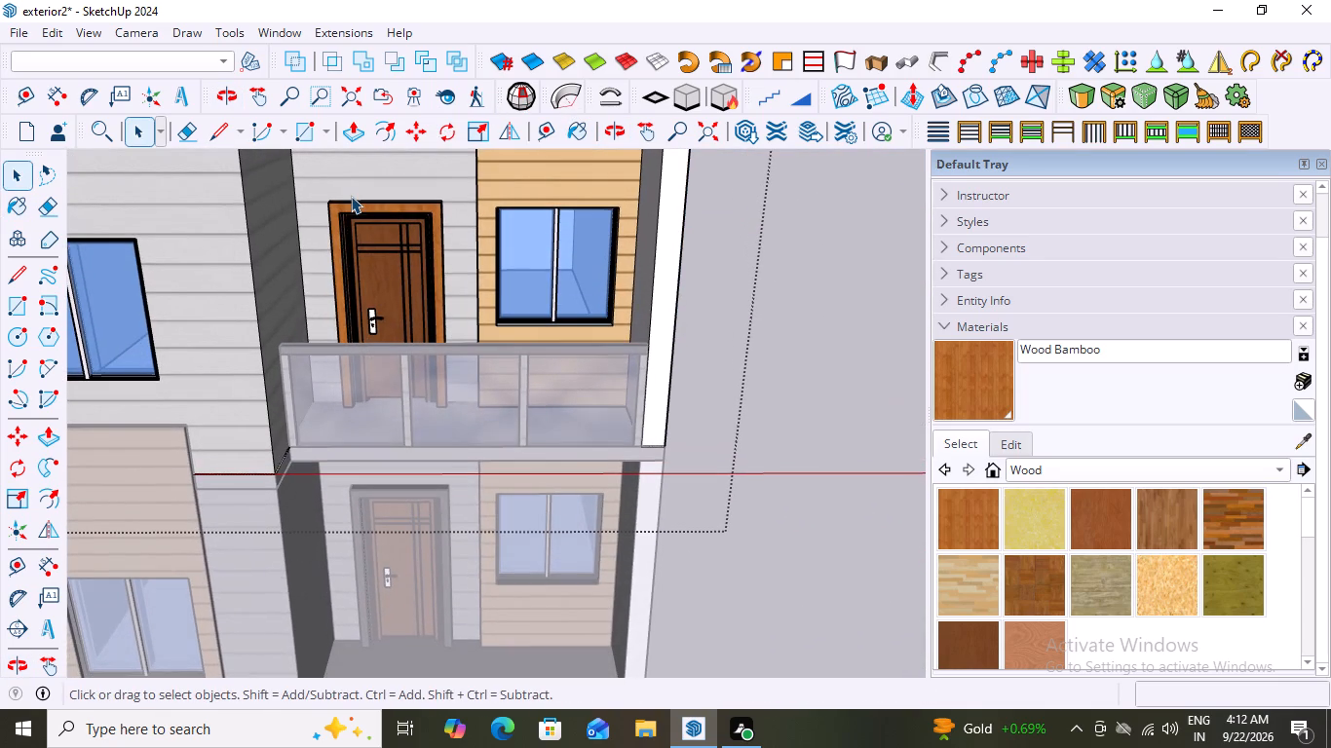
{"action": "scroll", "coordinate": [351, 196], "scroll_direction": "up", "scroll_amount": 5}
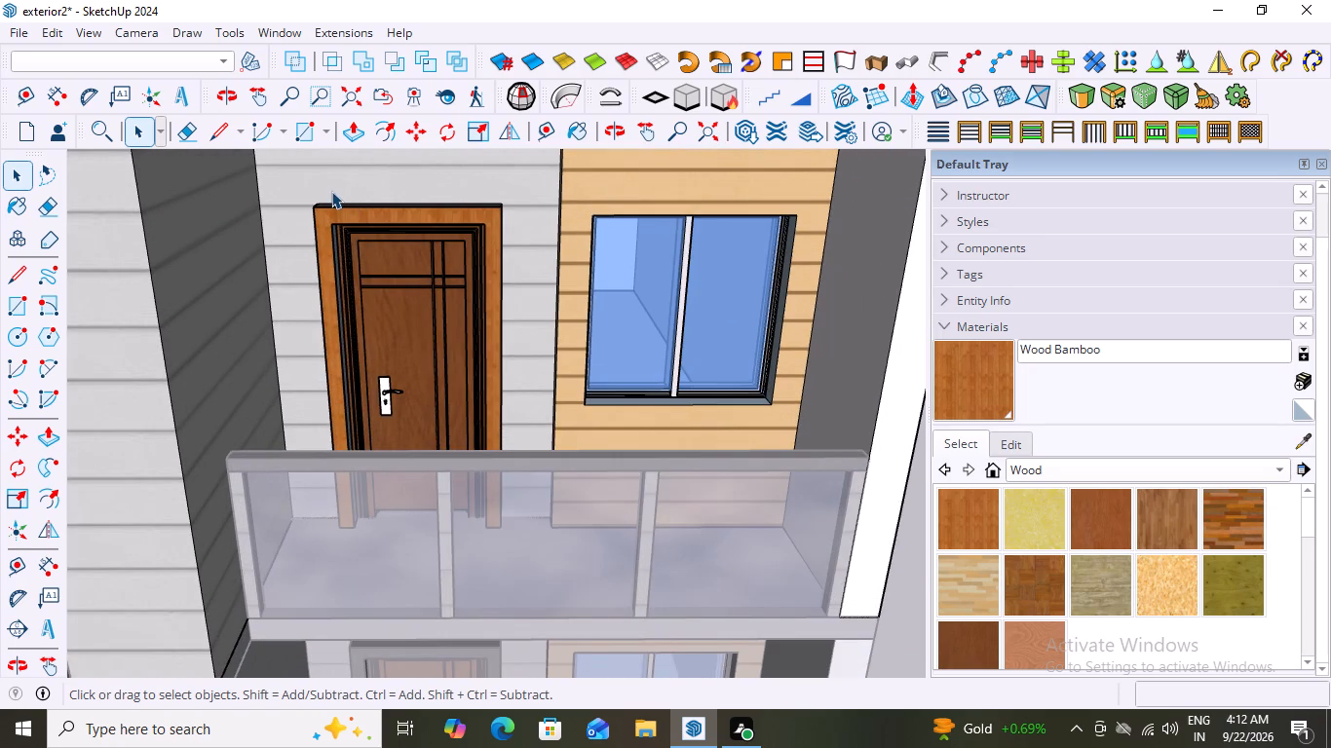
{"action": "double_click", "coordinate": [434, 213]}
{"action": "left_click", "coordinate": [434, 213]}
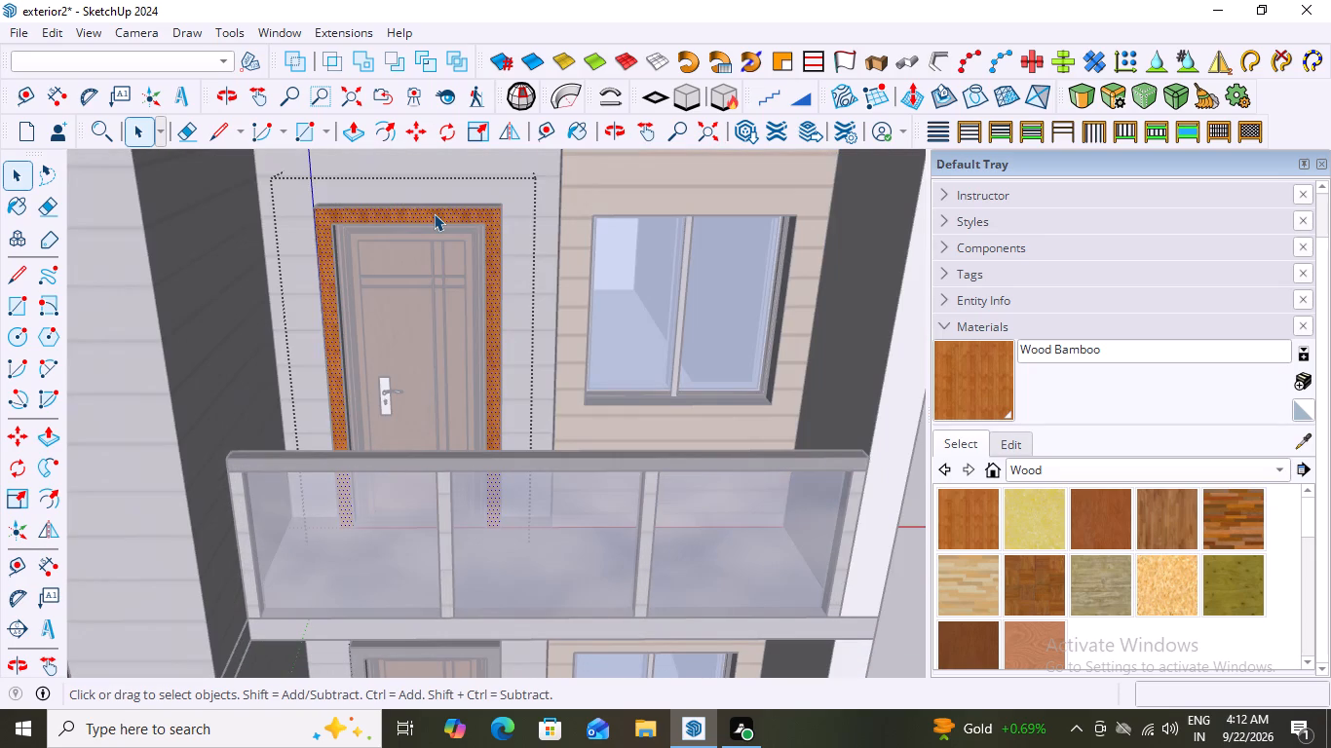
{"action": "left_click", "coordinate": [1284, 468]}
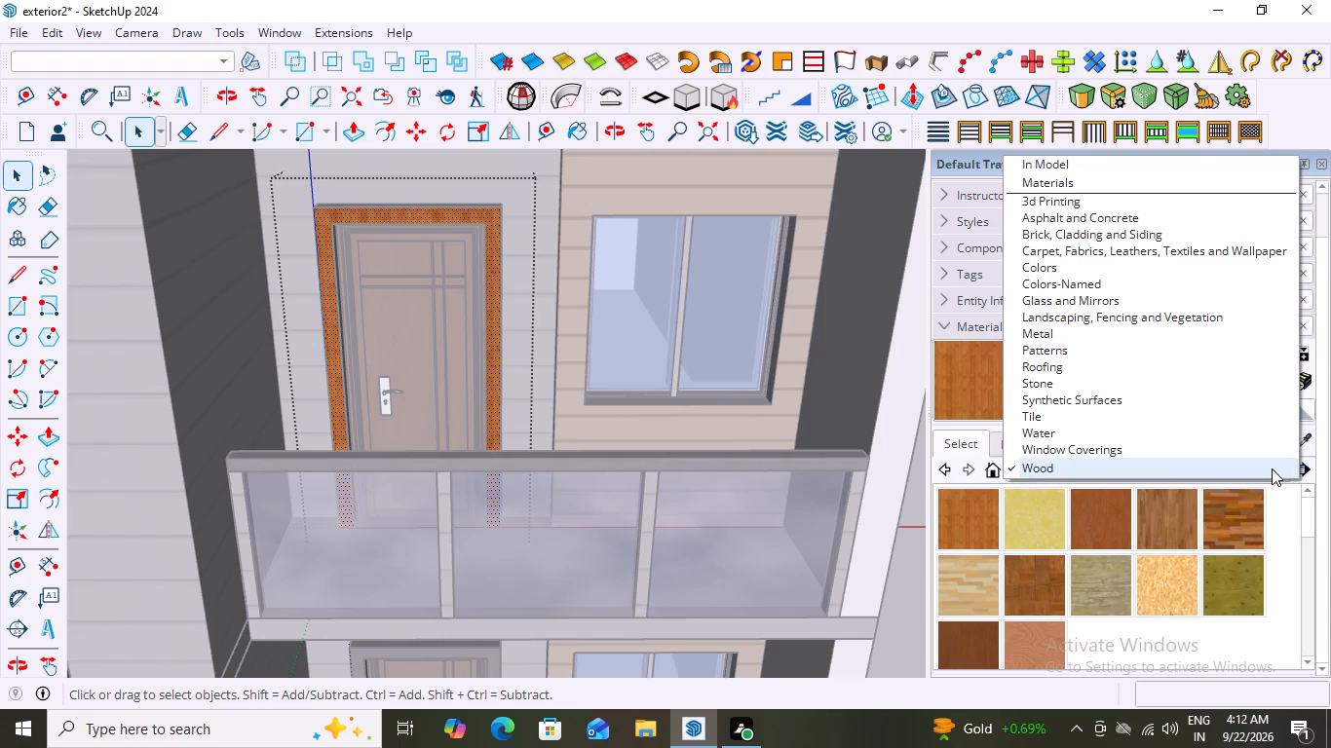
{"action": "left_click", "coordinate": [1042, 393]}
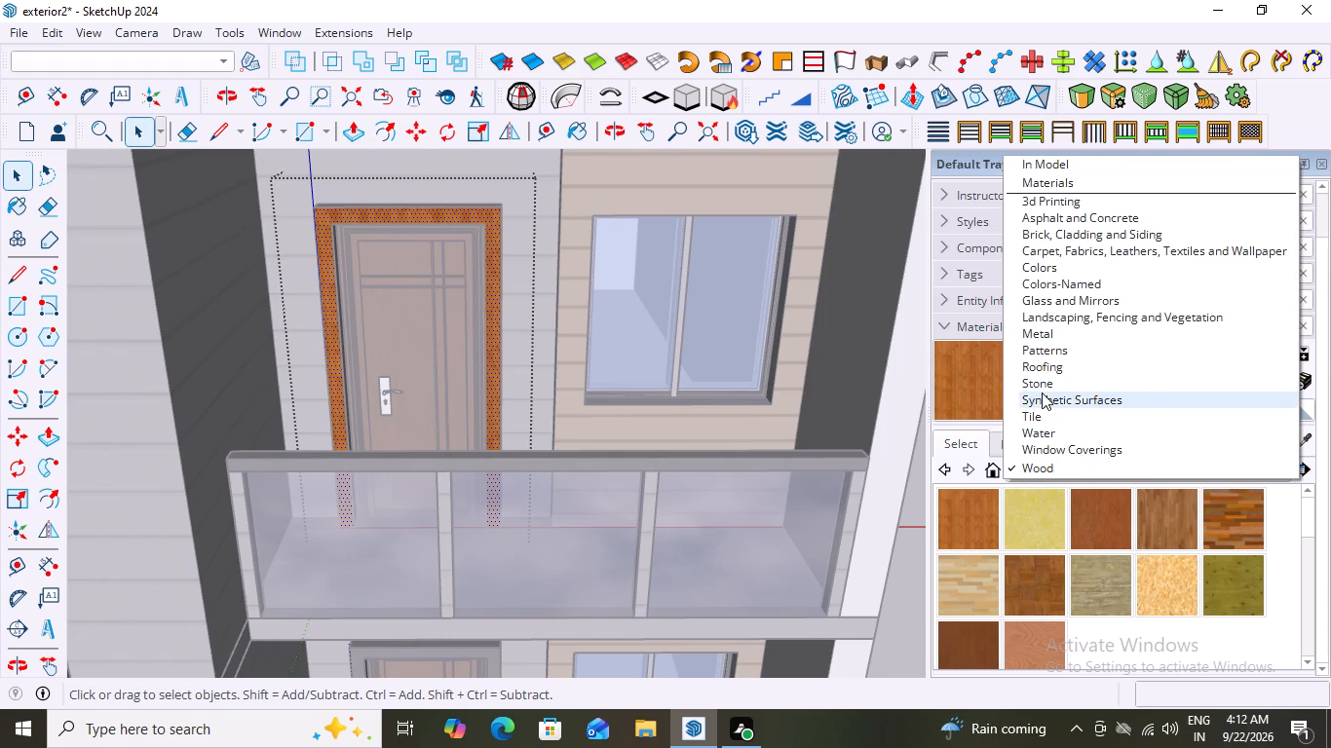
{"action": "scroll", "coordinate": [1118, 548], "scroll_direction": "down", "scroll_amount": 3}
{"action": "scroll", "coordinate": [1122, 569], "scroll_direction": "up", "scroll_amount": 7}
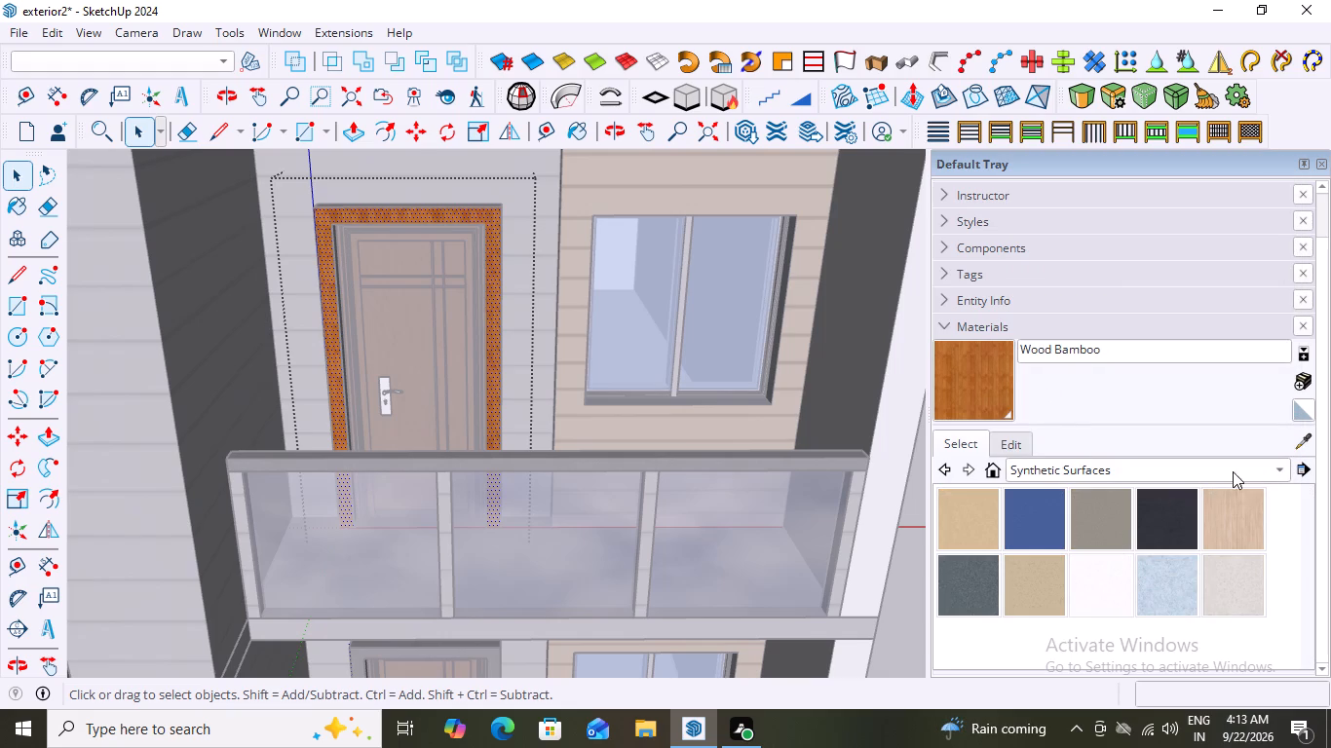
{"action": "left_click", "coordinate": [1276, 467]}
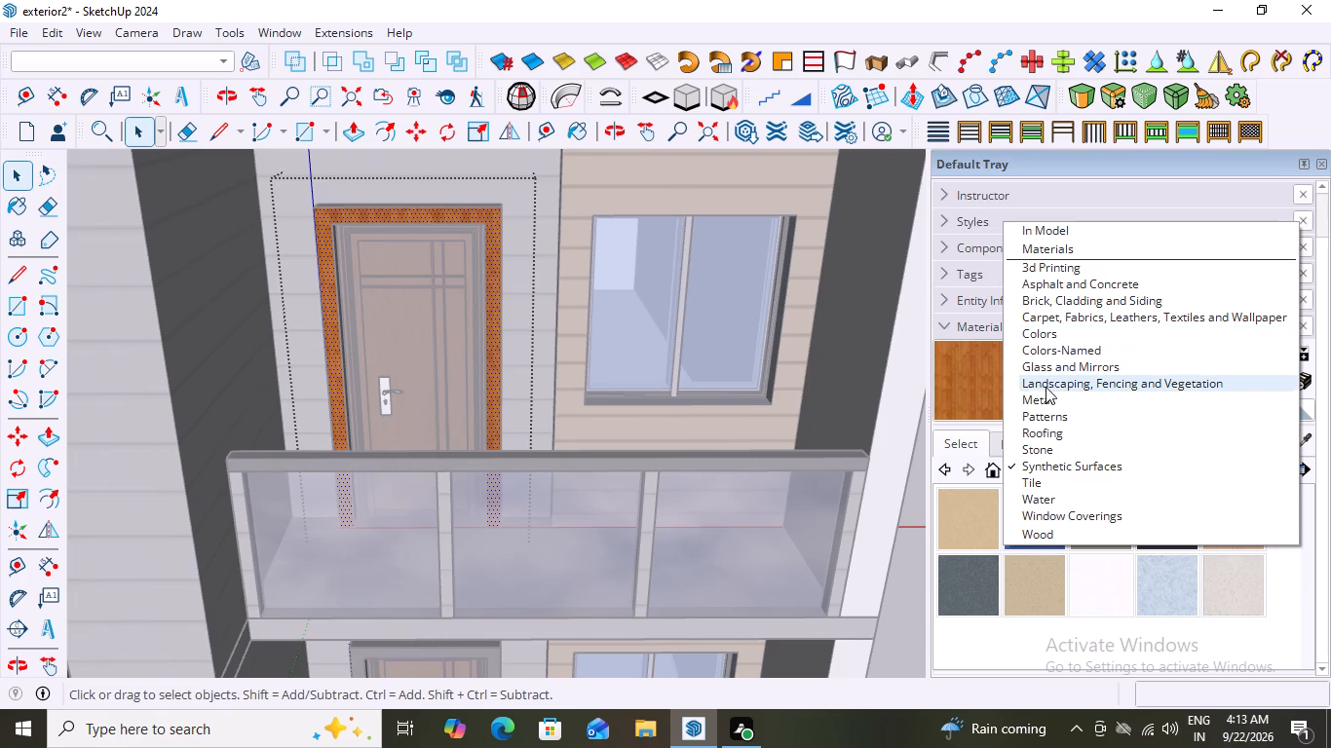
{"action": "left_click", "coordinate": [1042, 416]}
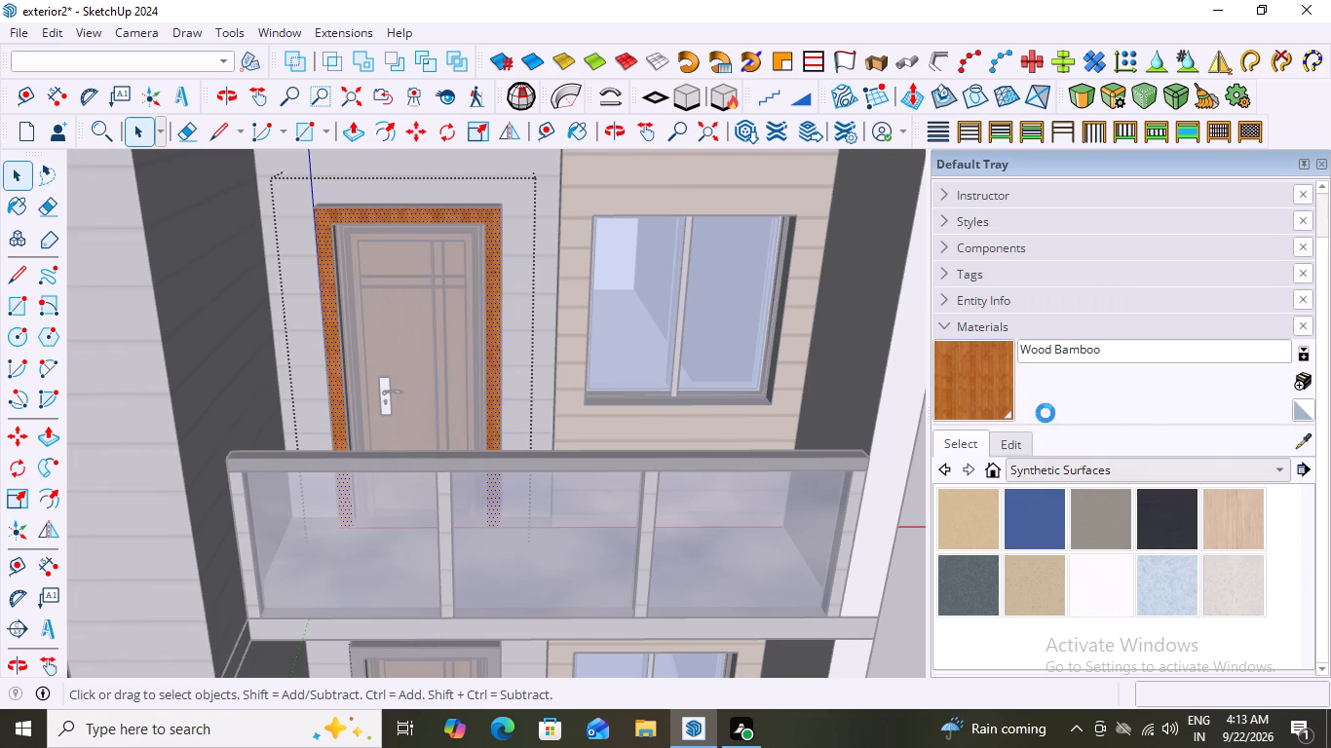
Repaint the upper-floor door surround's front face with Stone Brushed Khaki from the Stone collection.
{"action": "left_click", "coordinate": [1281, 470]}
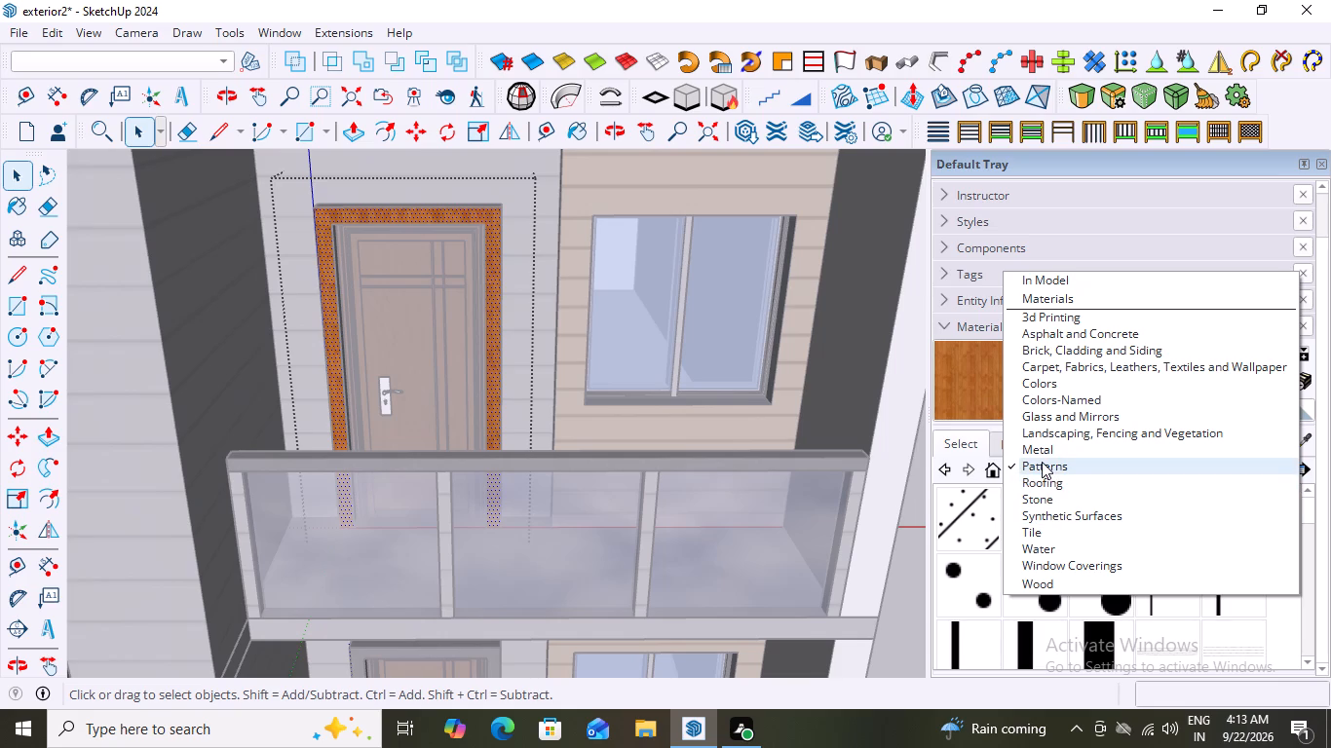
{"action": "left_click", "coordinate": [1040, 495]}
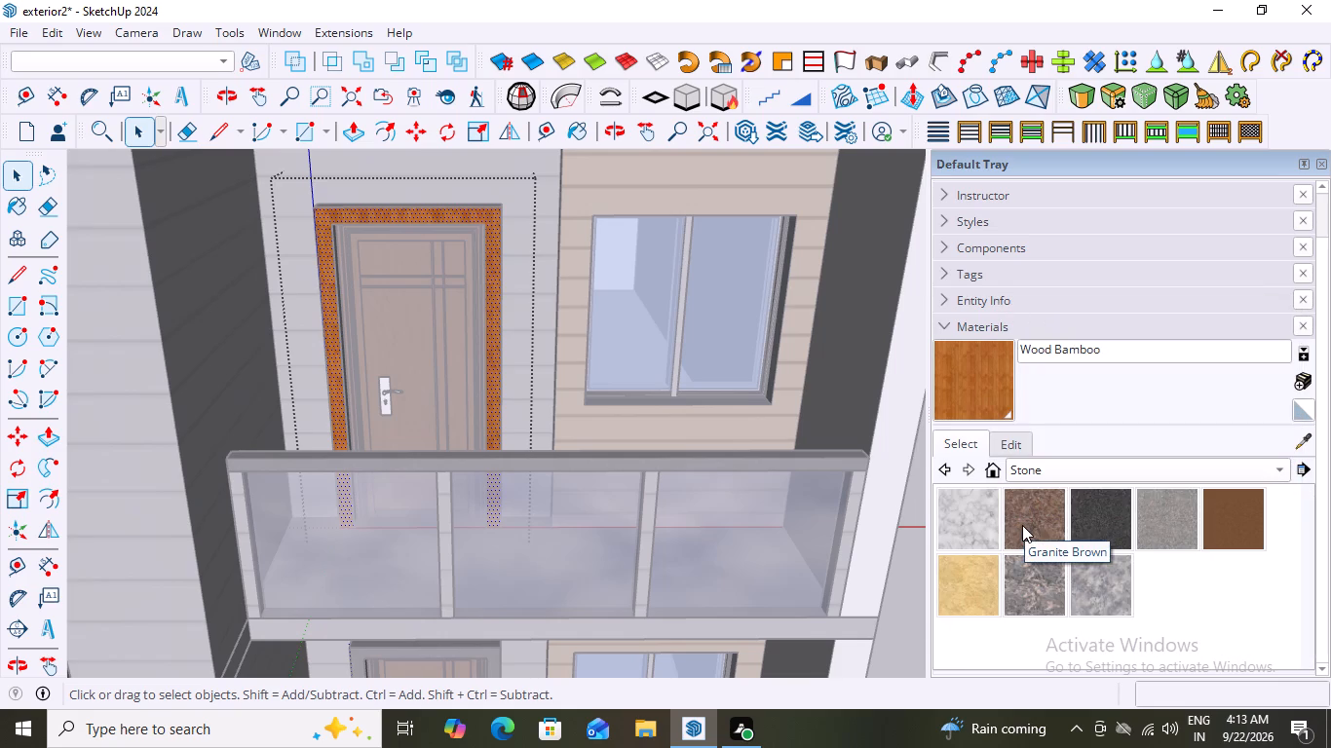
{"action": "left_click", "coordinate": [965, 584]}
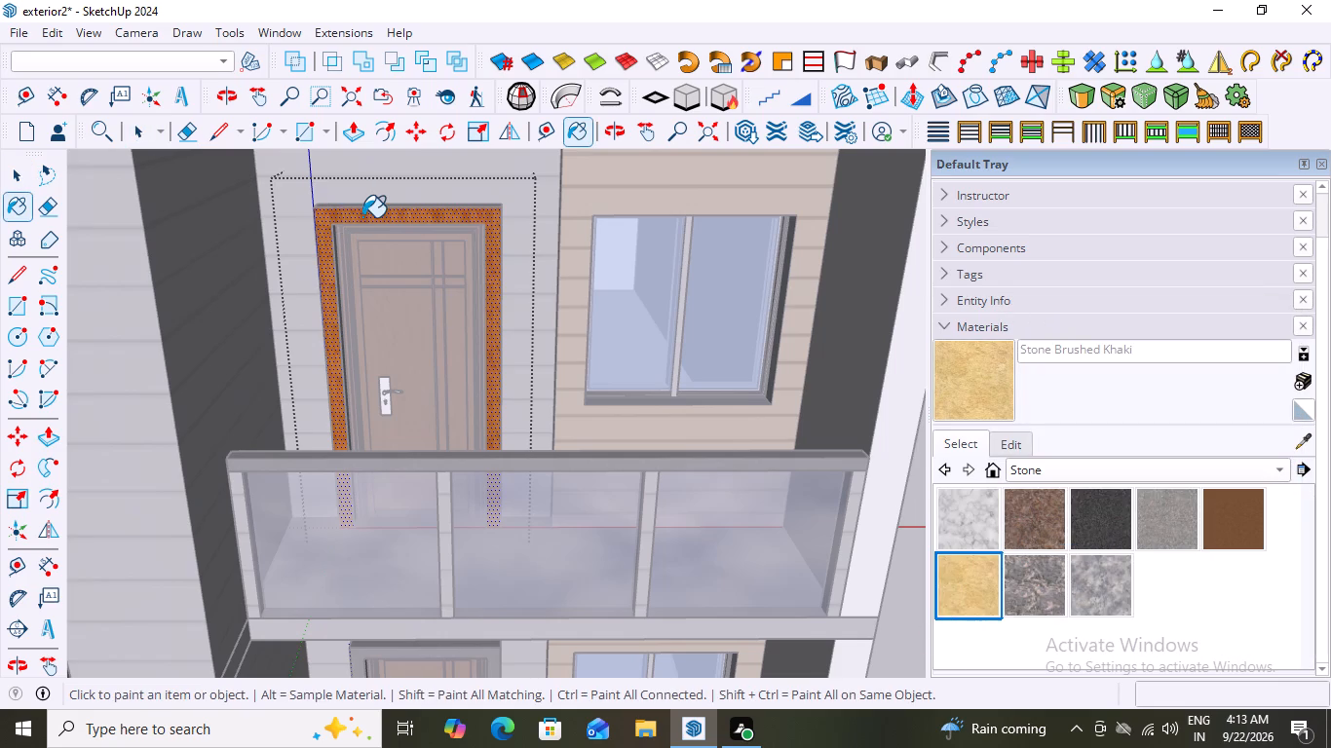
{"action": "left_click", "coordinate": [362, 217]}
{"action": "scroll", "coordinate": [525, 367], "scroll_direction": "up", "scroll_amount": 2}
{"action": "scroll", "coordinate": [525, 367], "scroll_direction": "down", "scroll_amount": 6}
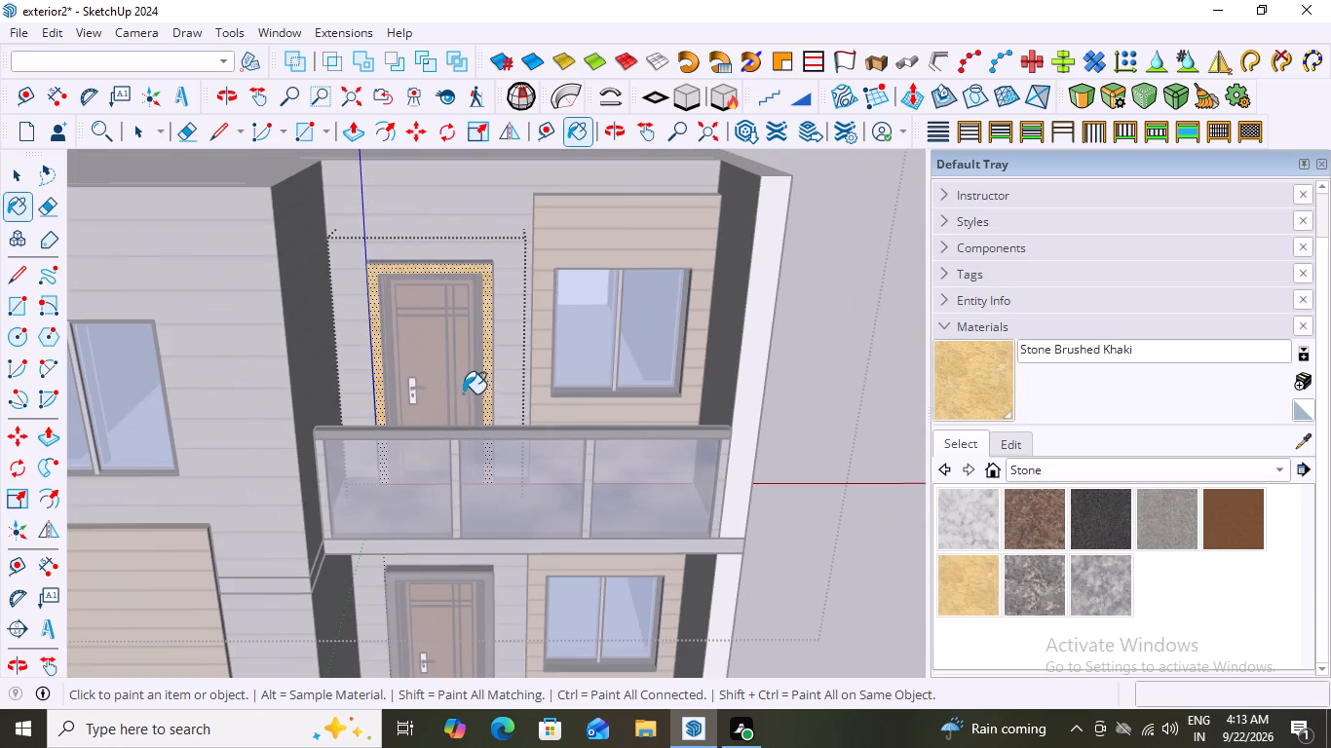
Repaint the upper-floor door surround's front face with Sandstone from the Stone collection.
{"action": "left_click", "coordinate": [1236, 505]}
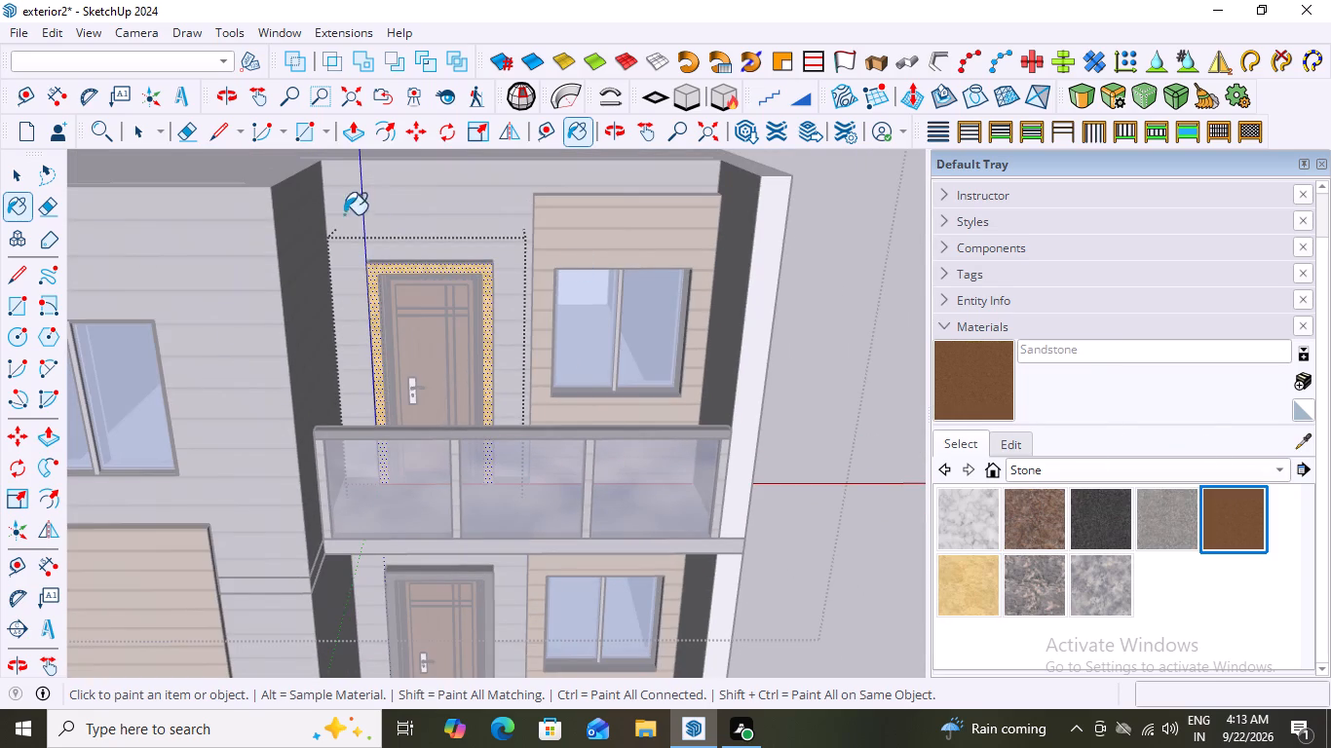
{"action": "scroll", "coordinate": [440, 319], "scroll_direction": "up", "scroll_amount": 6}
{"action": "left_click", "coordinate": [424, 225]}
{"action": "scroll", "coordinate": [387, 293], "scroll_direction": "down", "scroll_amount": 2}
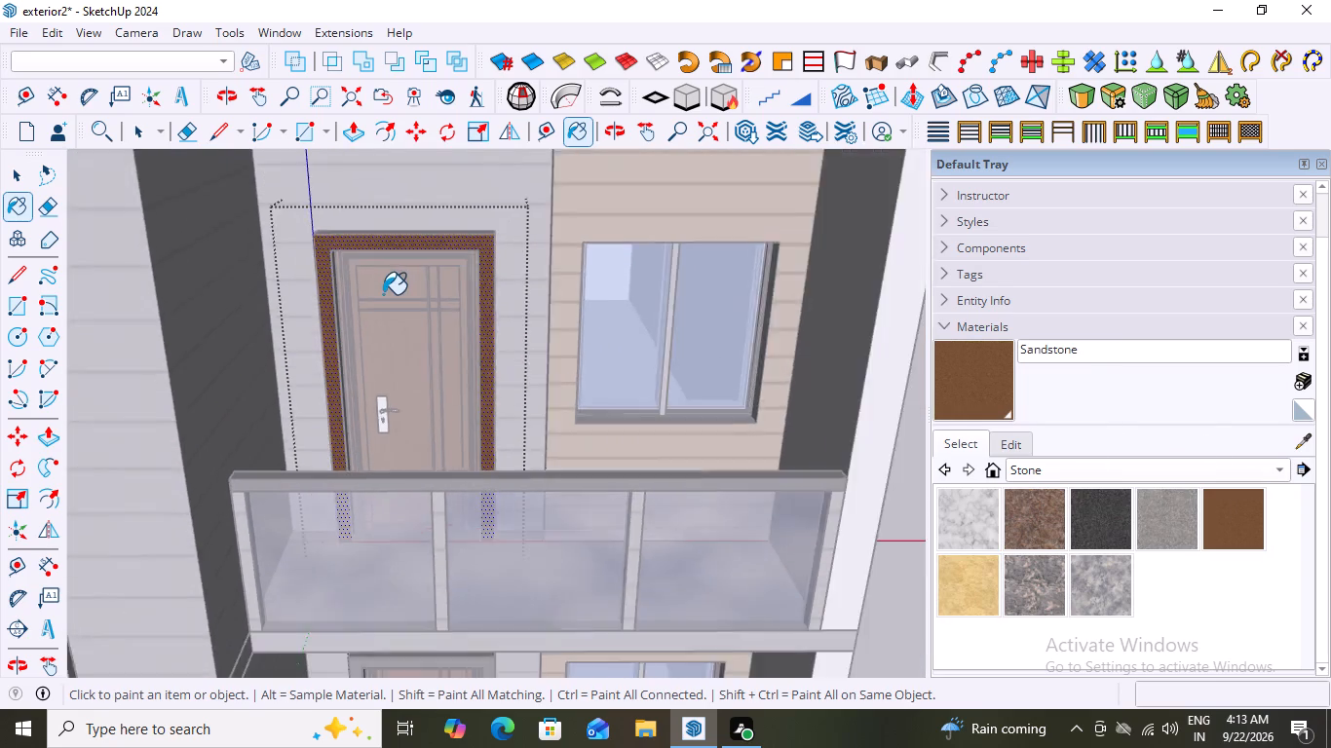
{"action": "scroll", "coordinate": [383, 294], "scroll_direction": "down", "scroll_amount": 8}
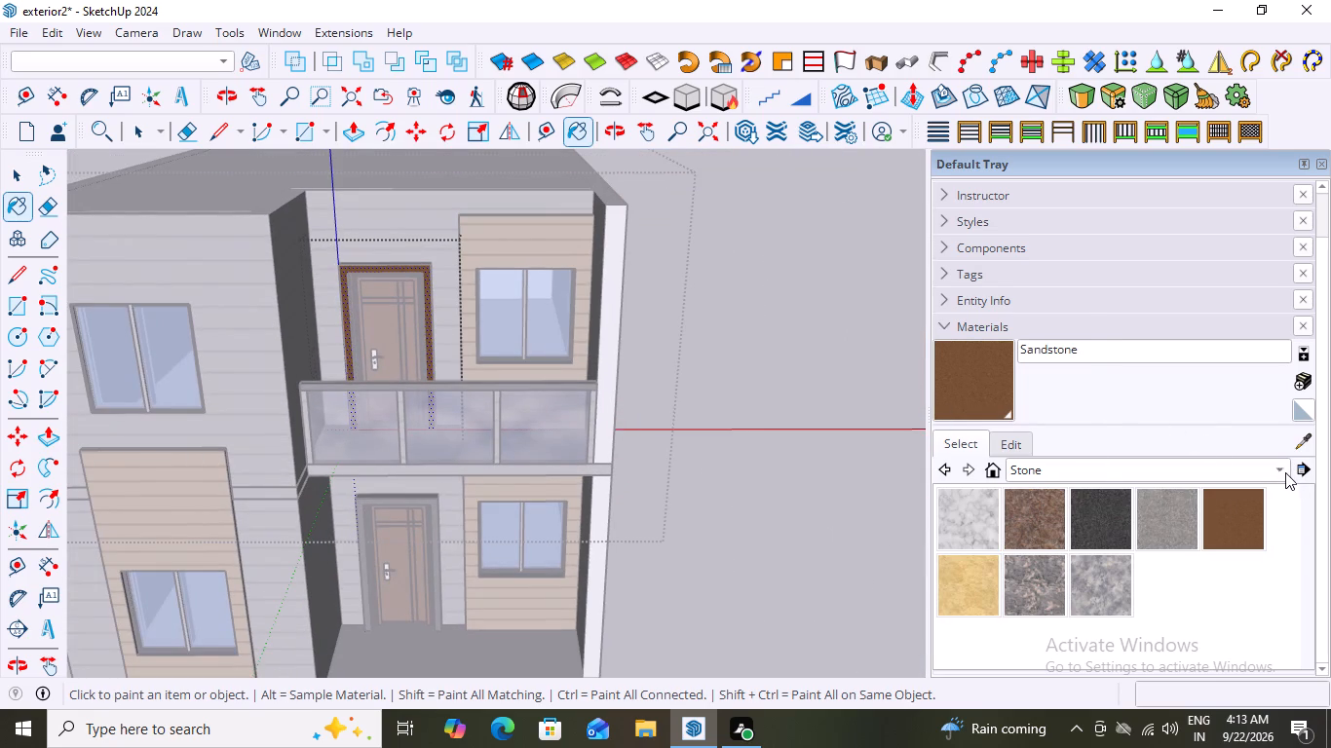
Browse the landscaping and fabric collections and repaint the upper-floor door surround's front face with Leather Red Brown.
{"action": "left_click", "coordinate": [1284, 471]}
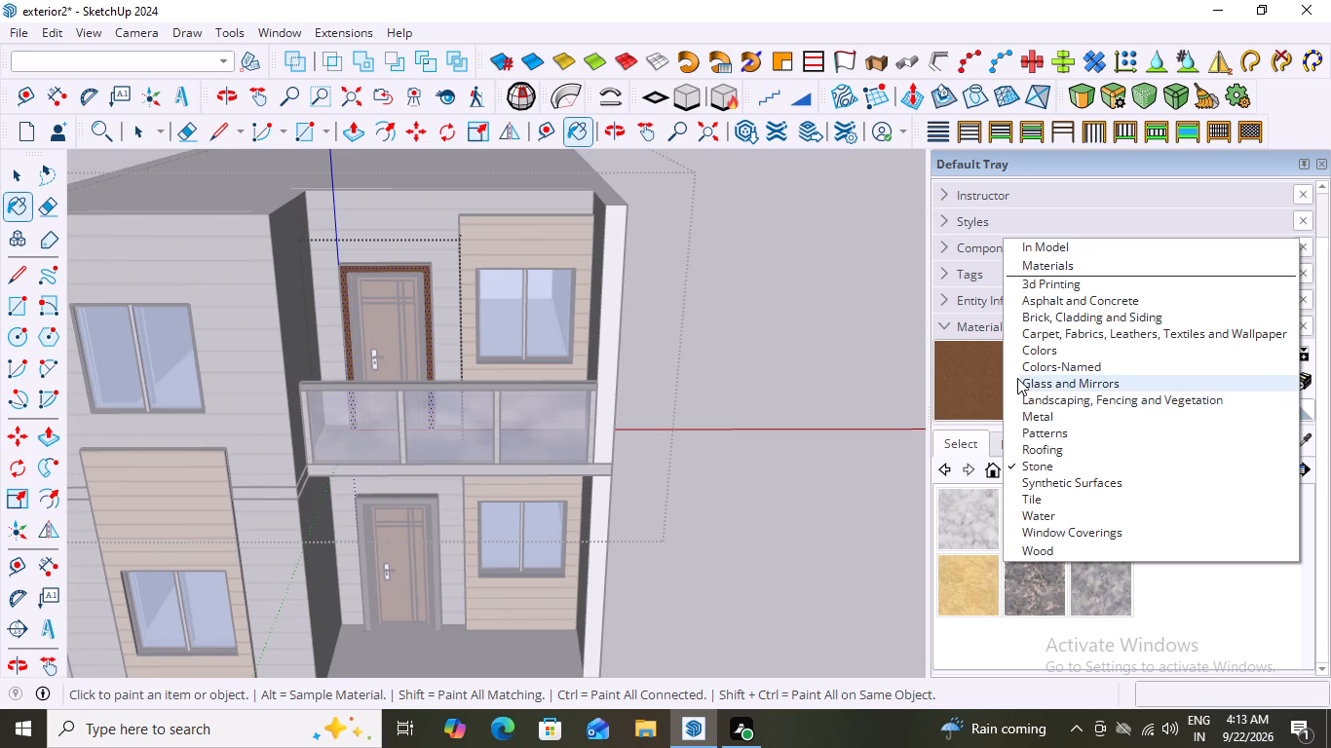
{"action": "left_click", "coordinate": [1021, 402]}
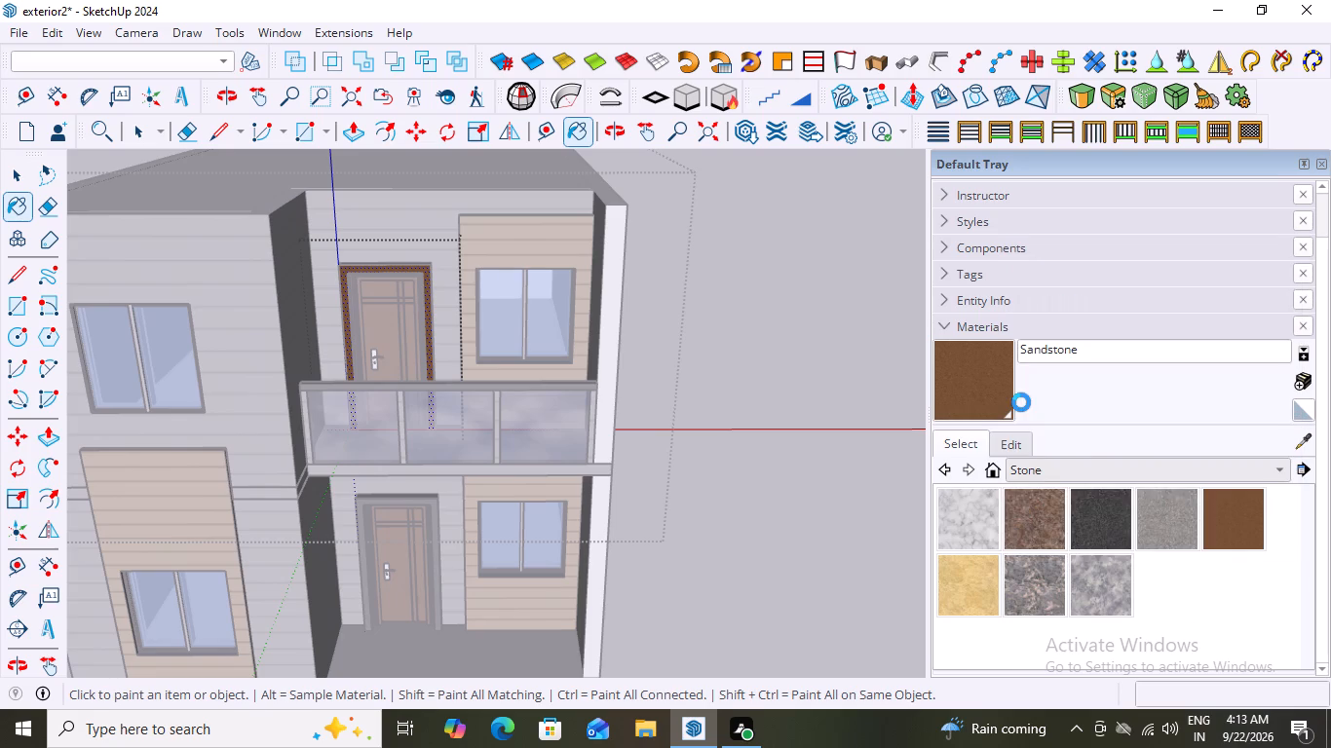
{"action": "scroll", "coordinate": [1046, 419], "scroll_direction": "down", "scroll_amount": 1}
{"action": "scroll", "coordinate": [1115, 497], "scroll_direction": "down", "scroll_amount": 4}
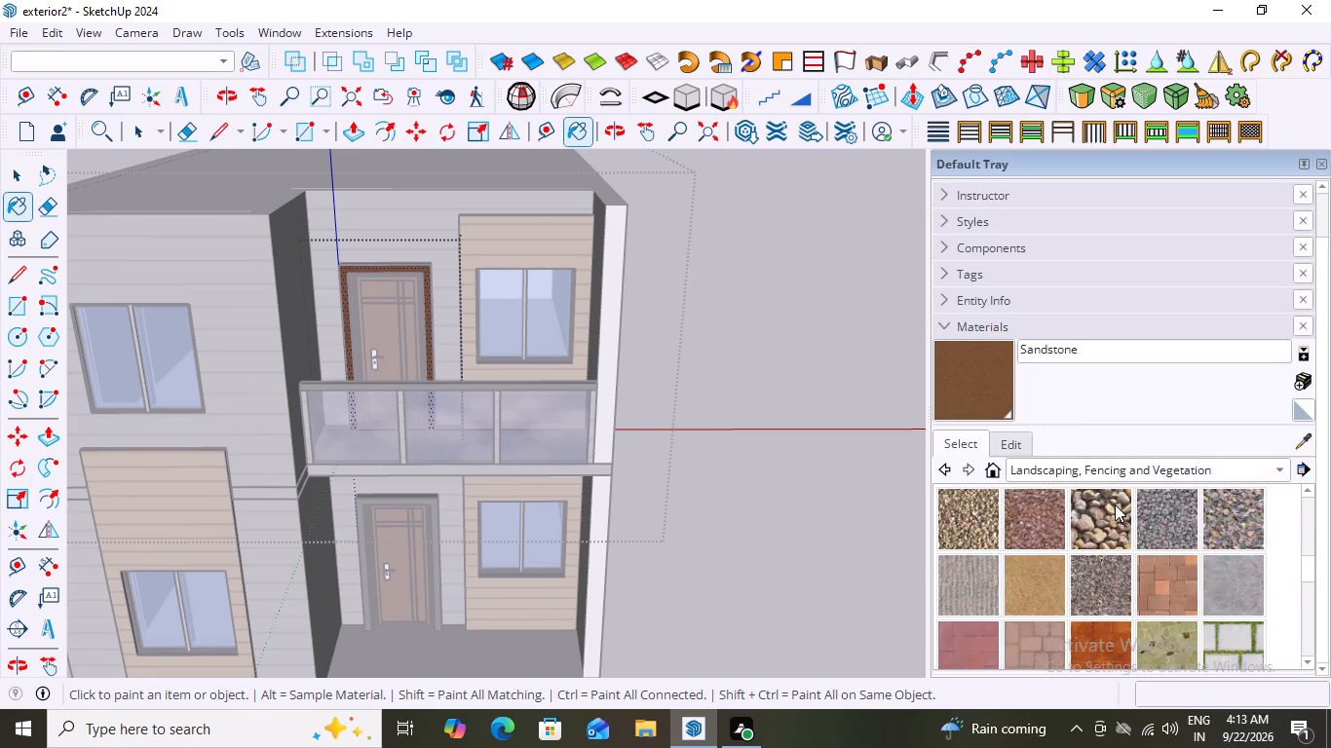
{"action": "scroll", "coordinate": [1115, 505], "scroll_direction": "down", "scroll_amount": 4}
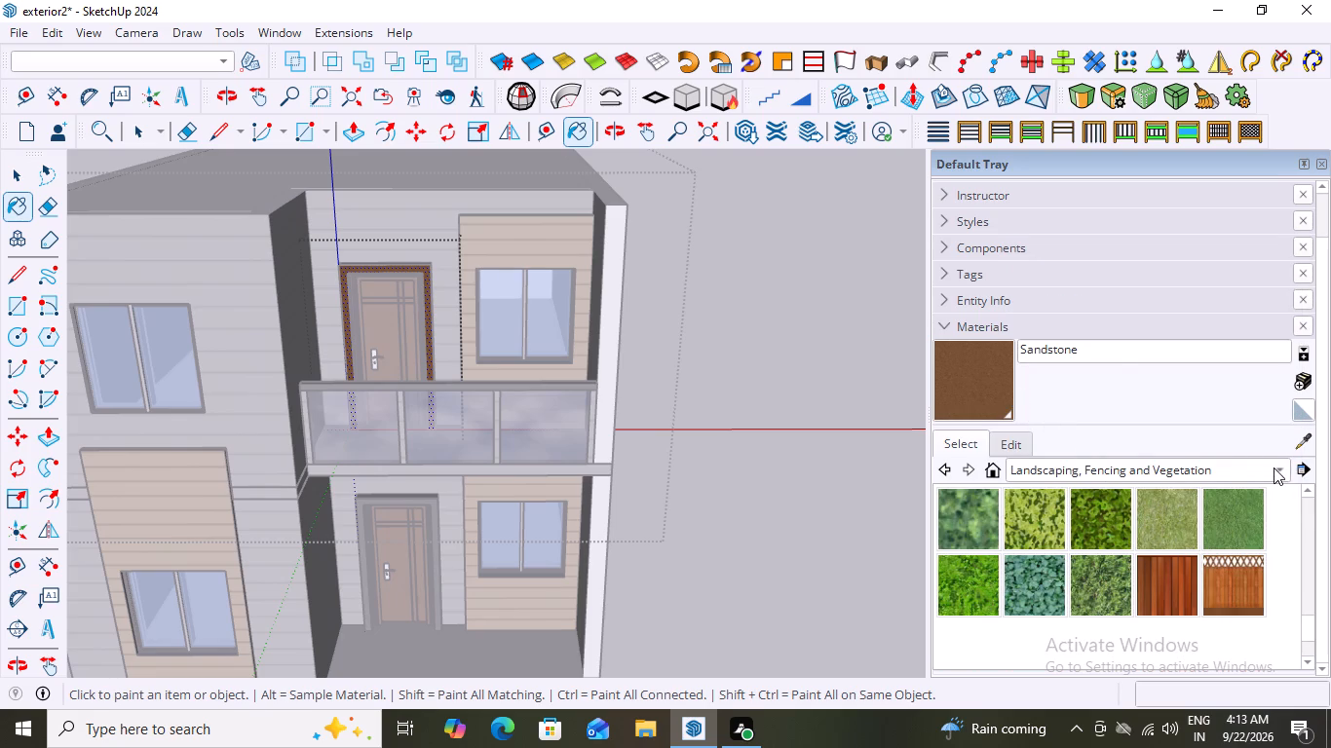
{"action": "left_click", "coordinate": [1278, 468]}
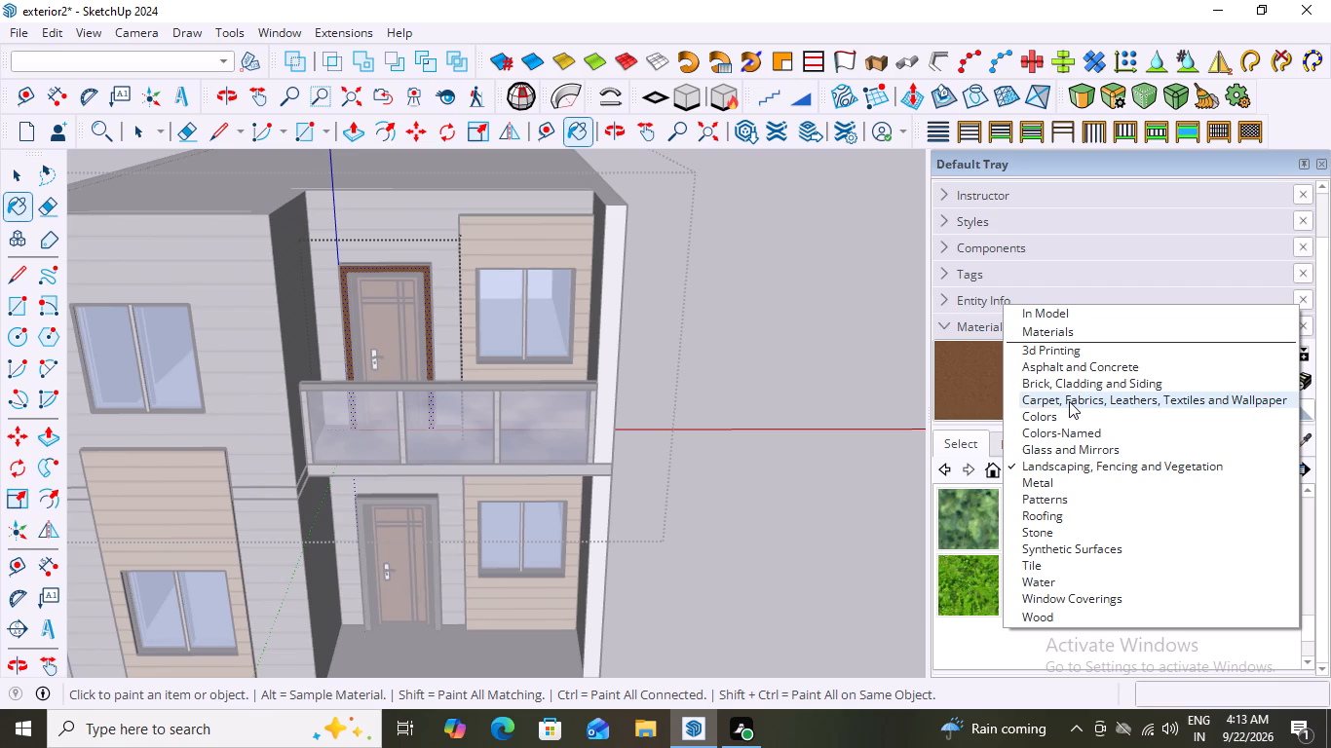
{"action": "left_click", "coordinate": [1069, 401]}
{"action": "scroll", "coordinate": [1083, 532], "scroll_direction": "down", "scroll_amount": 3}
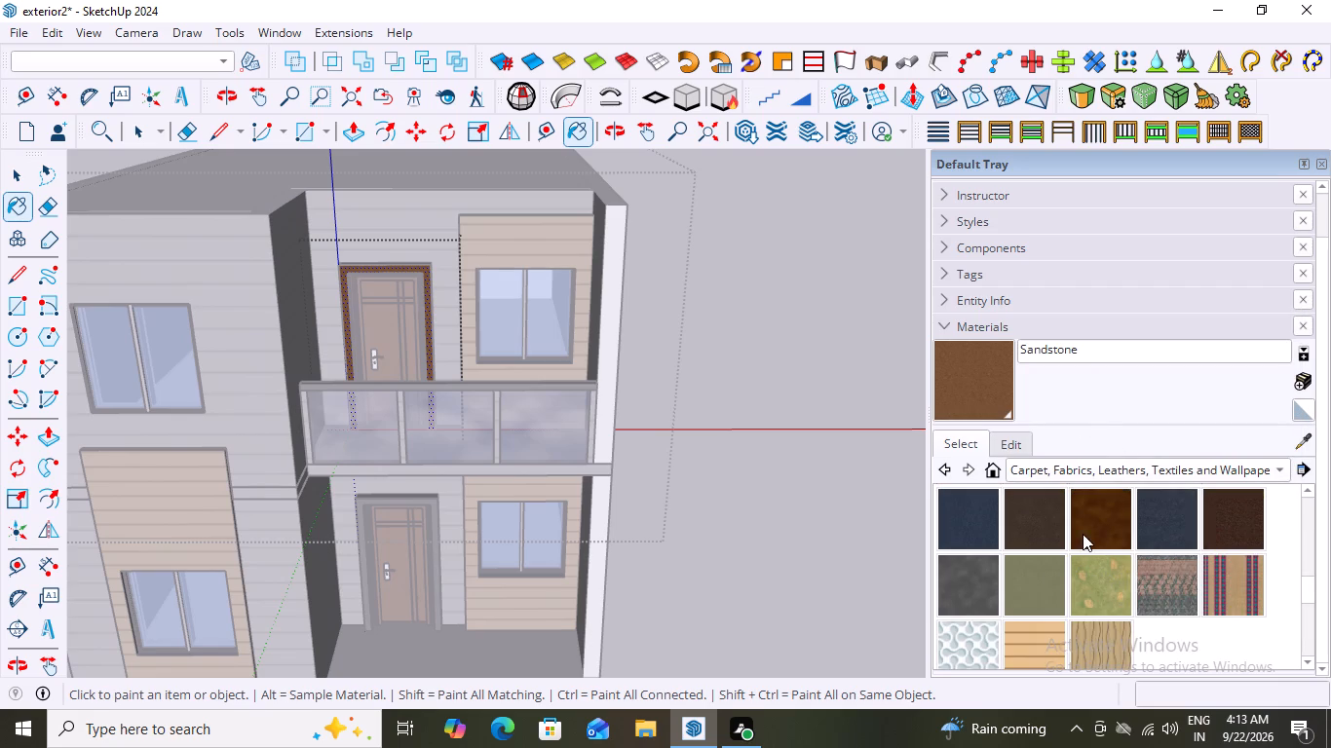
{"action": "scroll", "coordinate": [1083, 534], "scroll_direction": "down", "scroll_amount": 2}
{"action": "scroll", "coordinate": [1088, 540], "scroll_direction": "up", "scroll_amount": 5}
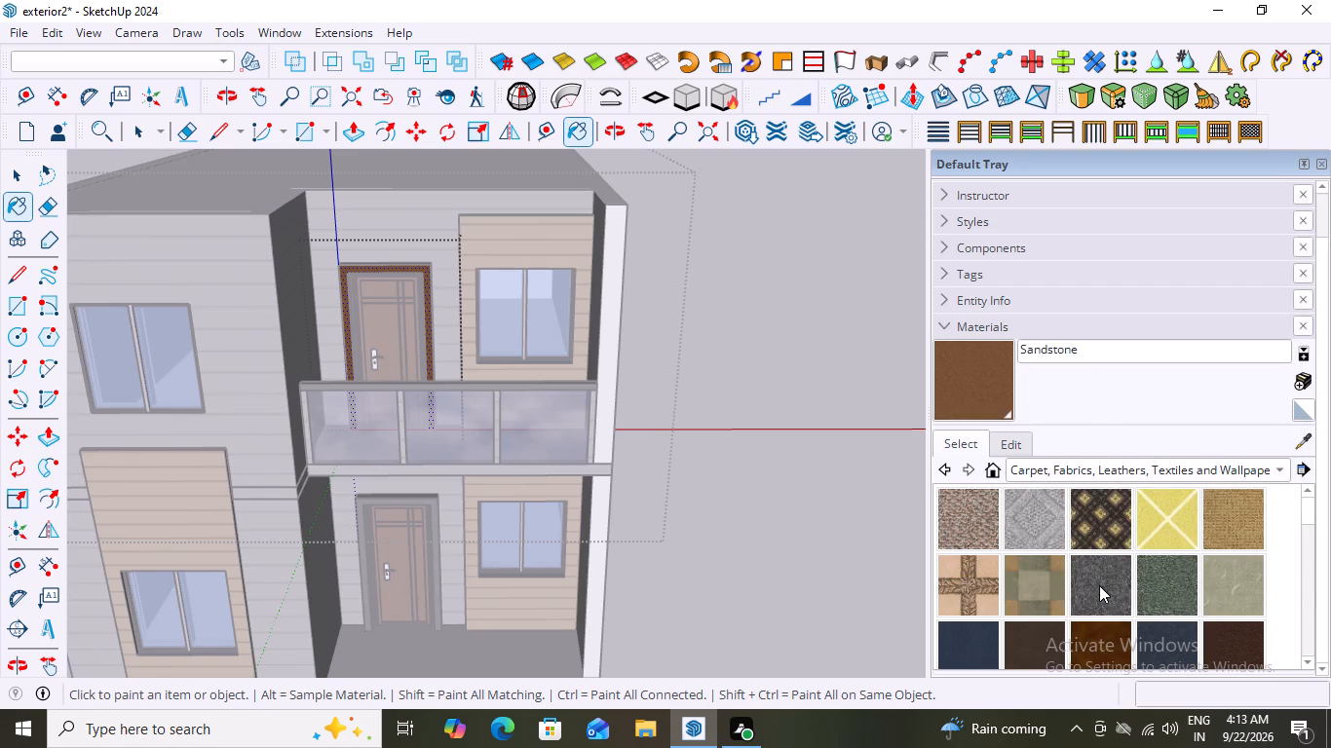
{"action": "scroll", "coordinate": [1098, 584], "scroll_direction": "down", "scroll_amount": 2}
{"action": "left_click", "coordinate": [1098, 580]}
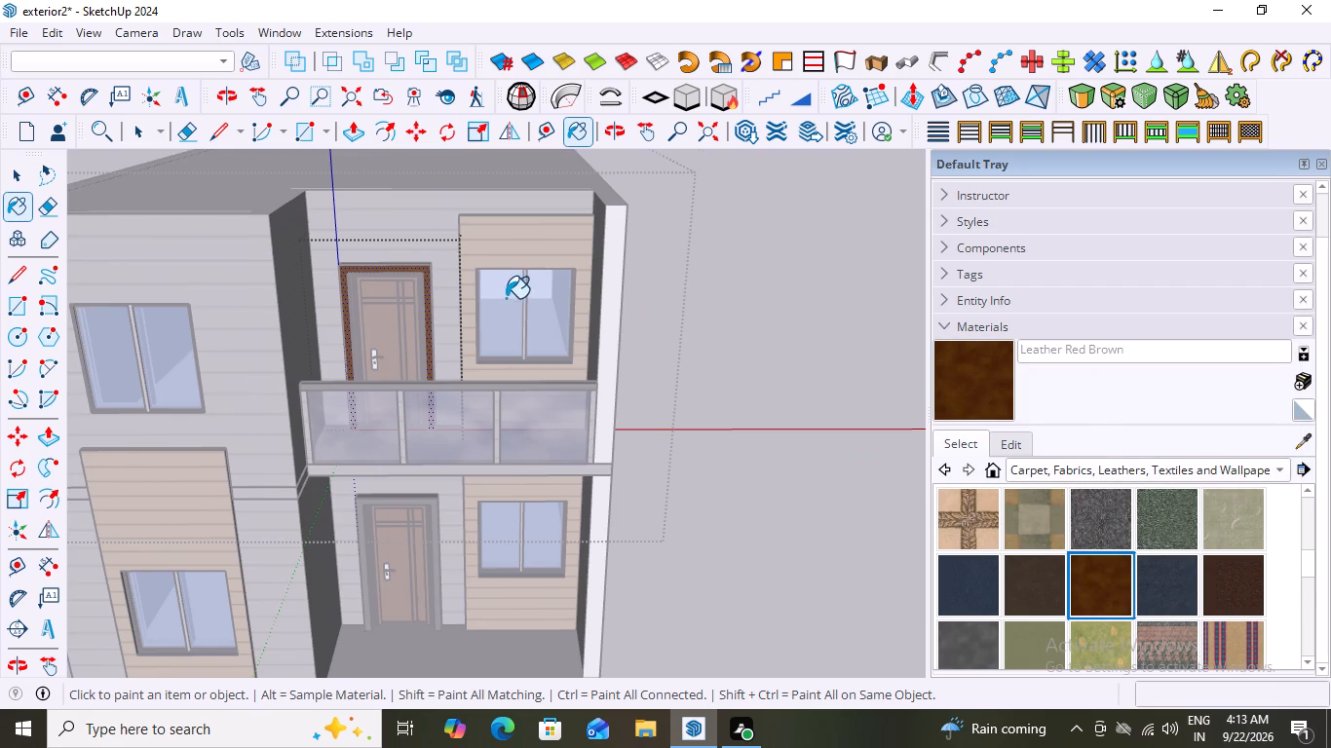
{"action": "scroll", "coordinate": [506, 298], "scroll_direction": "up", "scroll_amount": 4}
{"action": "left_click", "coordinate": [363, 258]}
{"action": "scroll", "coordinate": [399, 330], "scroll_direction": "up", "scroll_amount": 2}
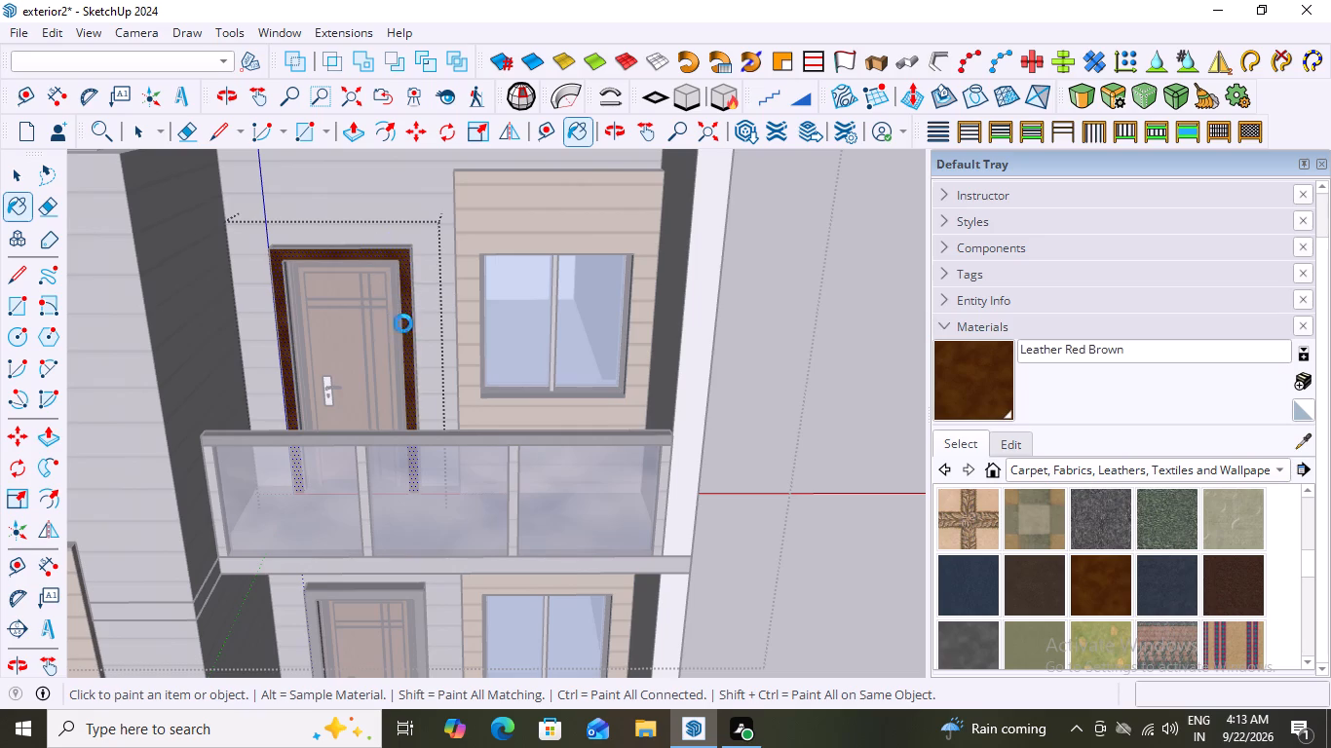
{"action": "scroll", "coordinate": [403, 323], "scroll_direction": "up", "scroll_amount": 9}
Repaint the upper-floor door surround's front face with Beadboard from the Brick, Cladding and Siding collection and leave the surround's editing mode.
{"action": "scroll", "coordinate": [405, 308], "scroll_direction": "down", "scroll_amount": 7}
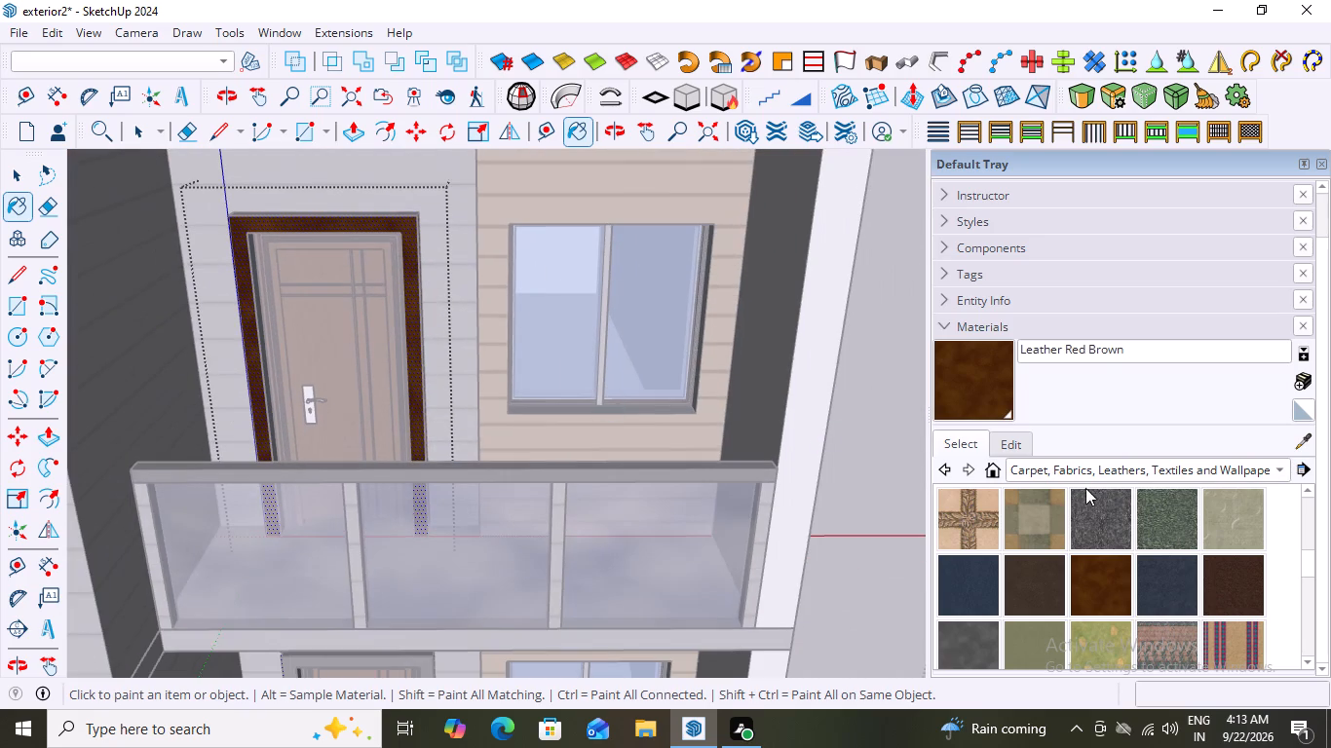
{"action": "scroll", "coordinate": [1088, 498], "scroll_direction": "down", "scroll_amount": 4}
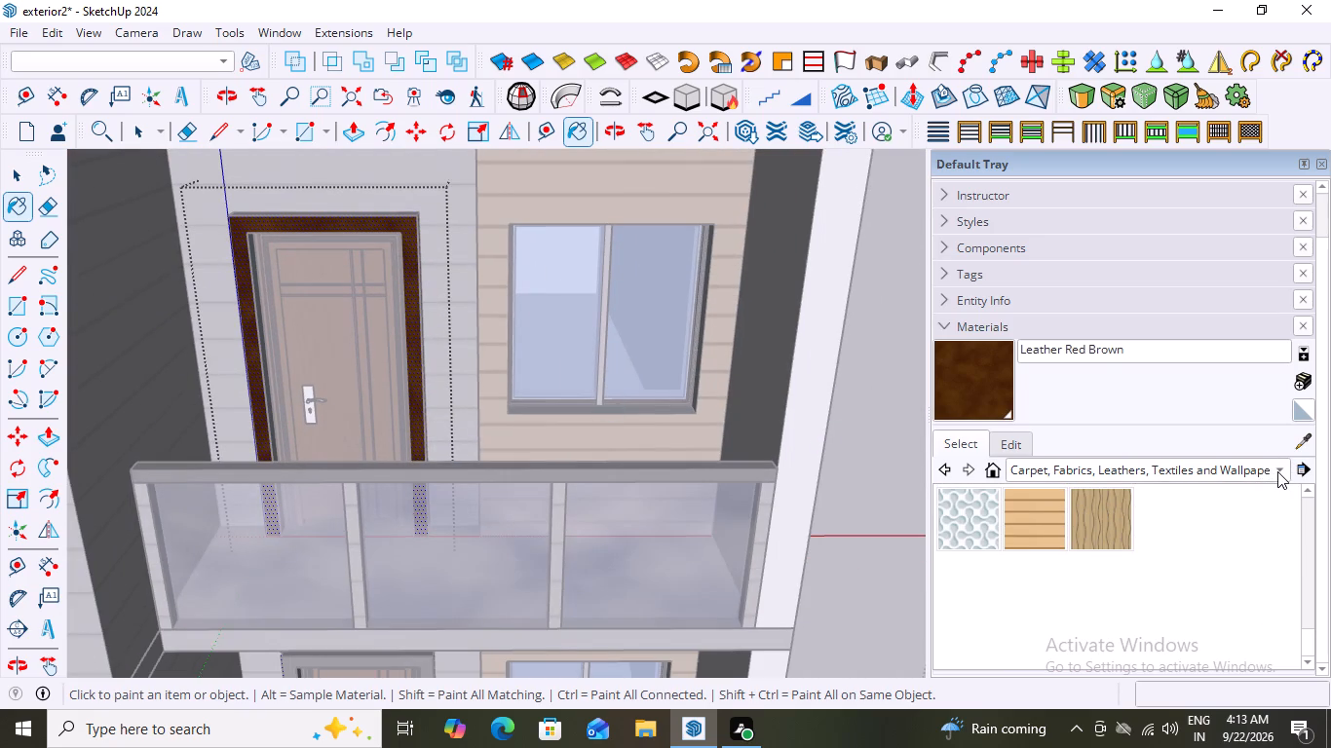
{"action": "left_click", "coordinate": [1278, 471]}
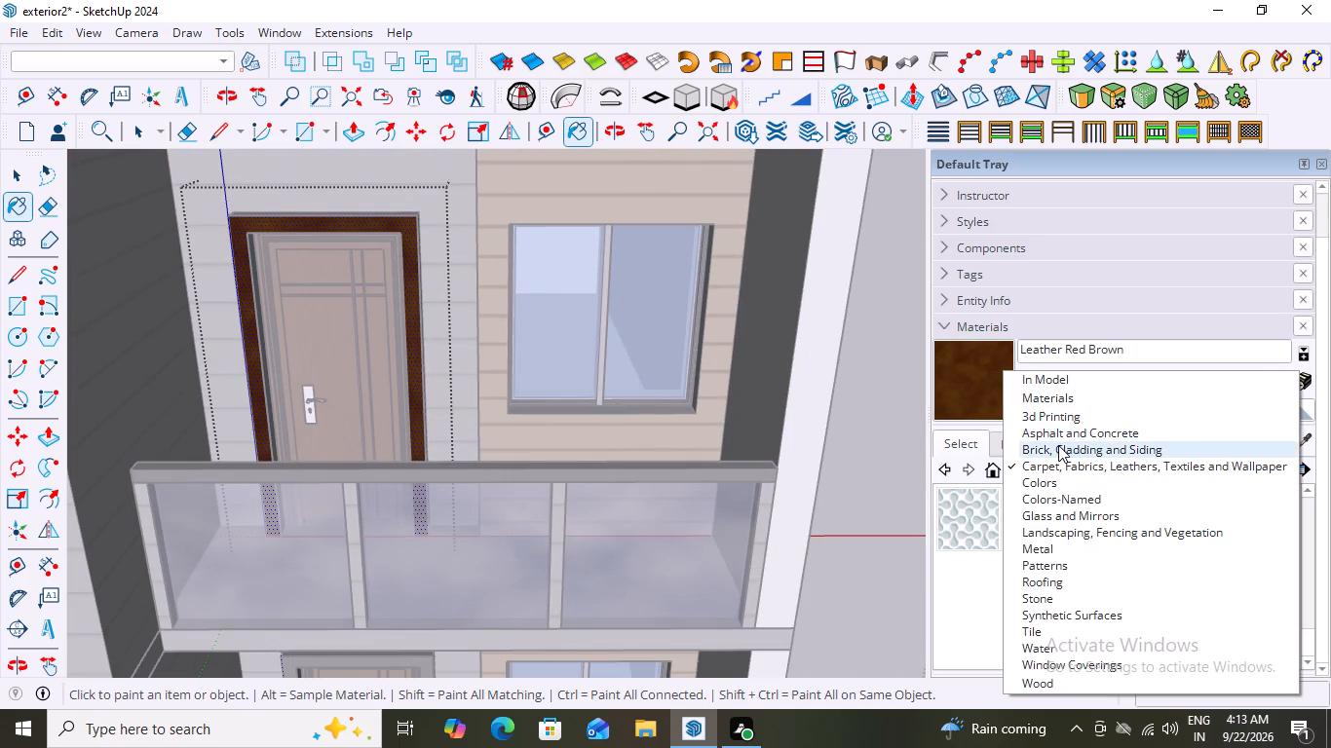
{"action": "left_click", "coordinate": [1053, 450]}
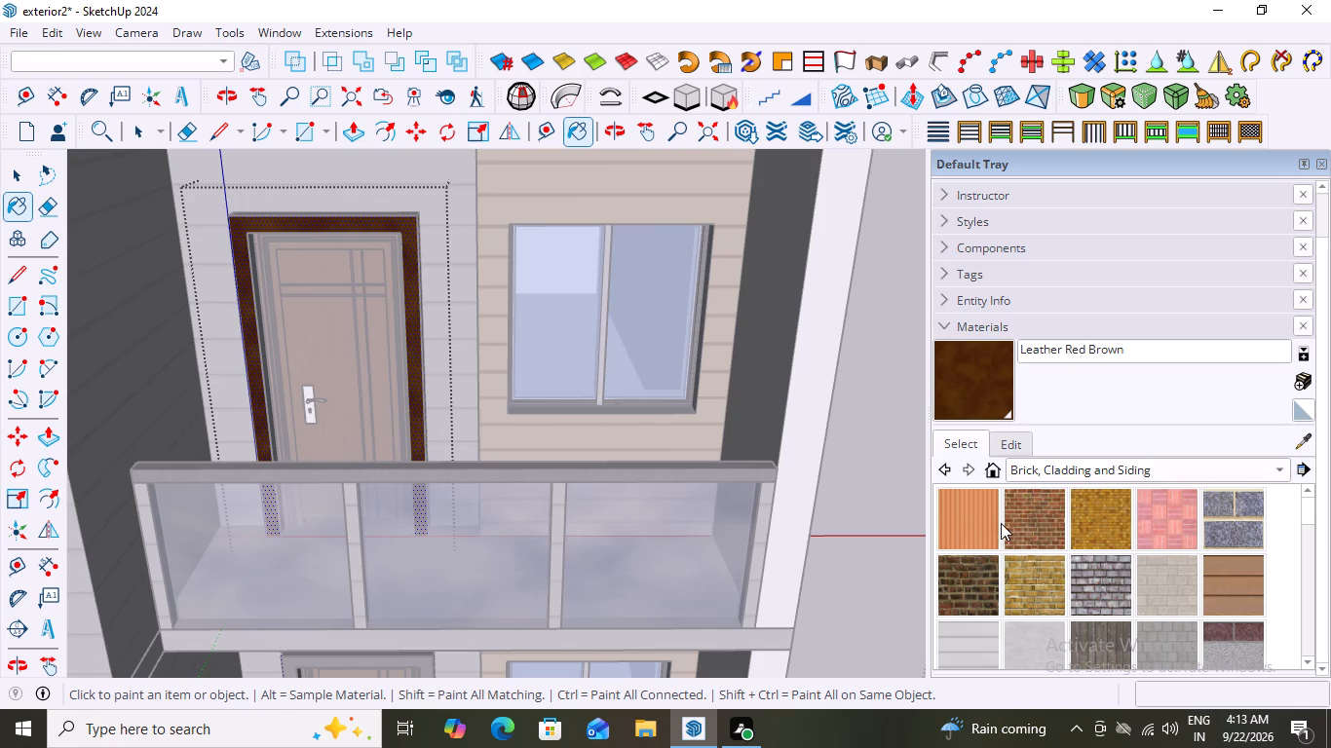
{"action": "scroll", "coordinate": [1013, 520], "scroll_direction": "down", "scroll_amount": 1}
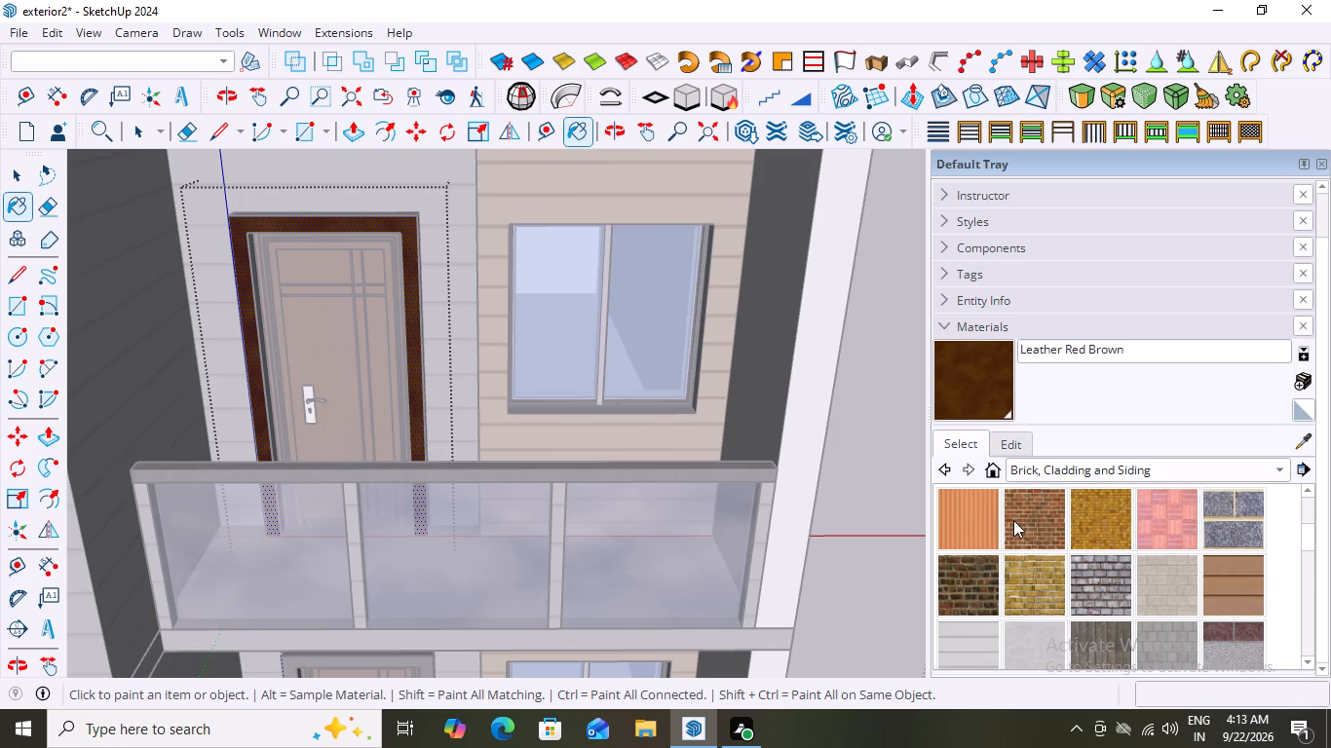
{"action": "scroll", "coordinate": [1013, 520], "scroll_direction": "down", "scroll_amount": 1}
{"action": "scroll", "coordinate": [1013, 520], "scroll_direction": "up", "scroll_amount": 2}
{"action": "scroll", "coordinate": [1030, 517], "scroll_direction": "down", "scroll_amount": 3}
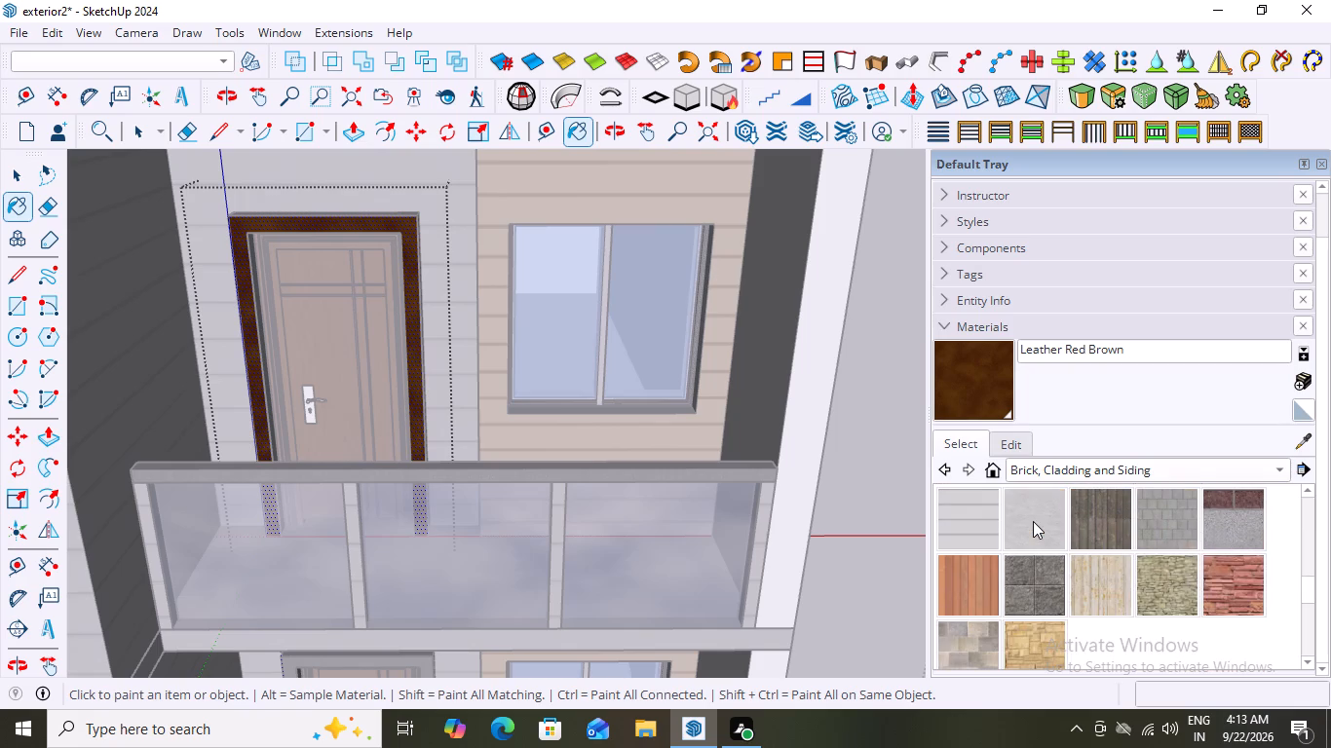
{"action": "scroll", "coordinate": [1033, 521], "scroll_direction": "down", "scroll_amount": 4}
{"action": "scroll", "coordinate": [1033, 521], "scroll_direction": "up", "scroll_amount": 4}
{"action": "left_click", "coordinate": [954, 521]}
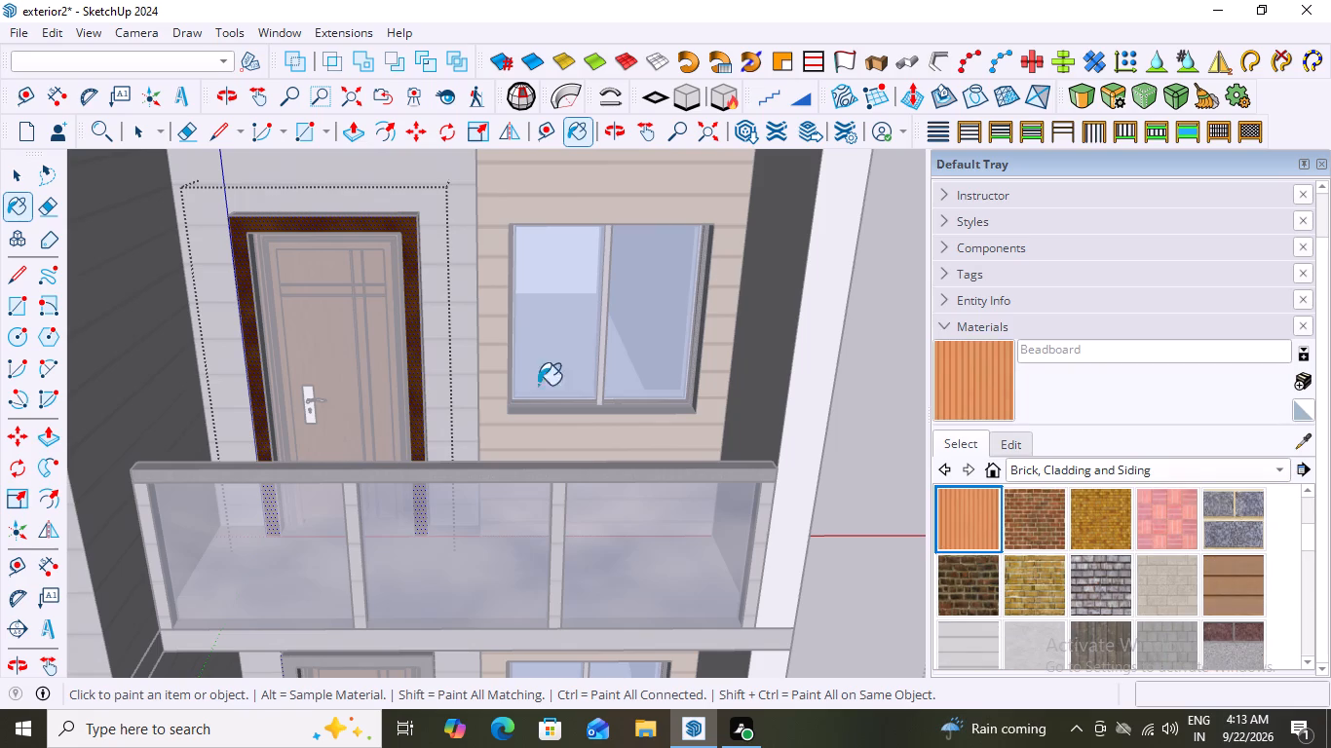
{"action": "scroll", "coordinate": [436, 279], "scroll_direction": "up", "scroll_amount": 5}
{"action": "left_click", "coordinate": [346, 199]}
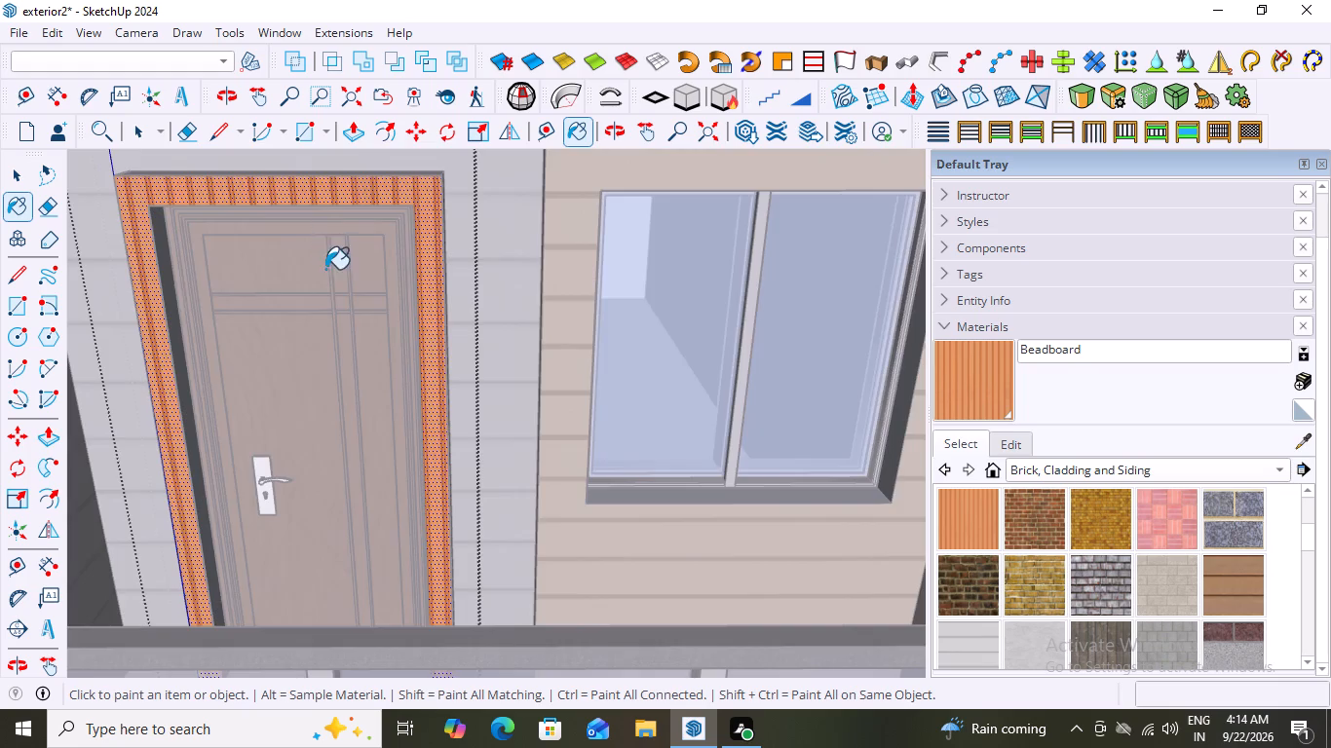
{"action": "scroll", "coordinate": [325, 269], "scroll_direction": "down", "scroll_amount": 15}
{"action": "key", "text": "space"}
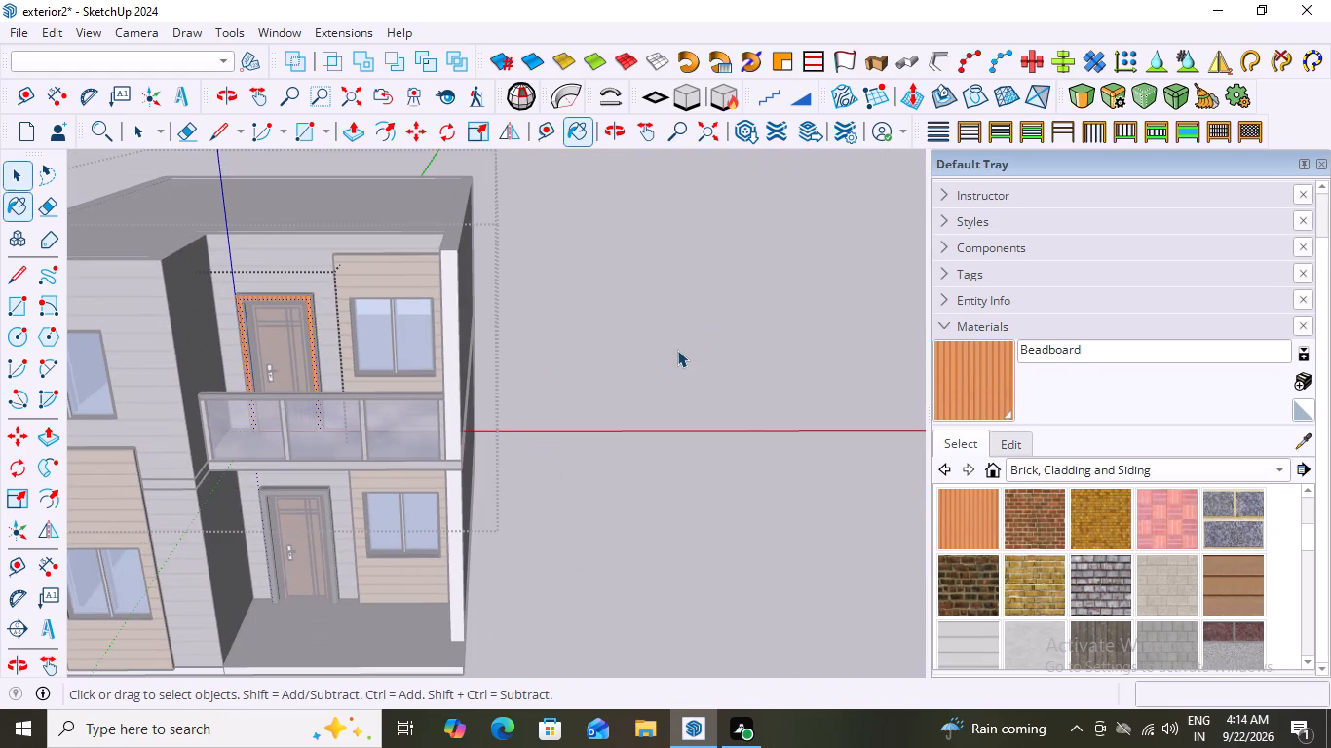
{"action": "left_click", "coordinate": [661, 319]}
Examine the upper-floor door surround's front face and top edge from several angles and leave the upper floor's editing mode.
{"action": "middle_click_drag", "start_coordinate": [311, 320], "coordinate": [254, 318]}
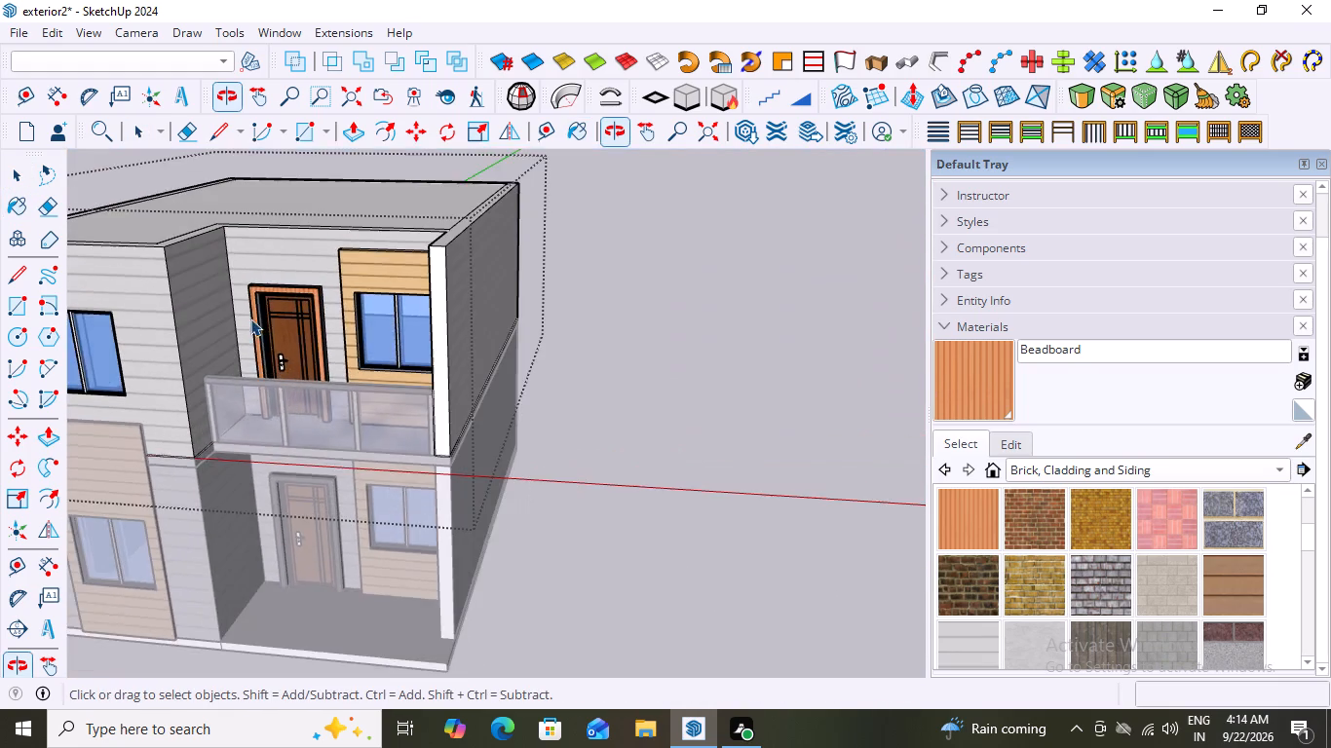
{"action": "scroll", "coordinate": [263, 305], "scroll_direction": "up", "scroll_amount": 7}
{"action": "middle_click_drag", "start_coordinate": [280, 276], "coordinate": [327, 265]}
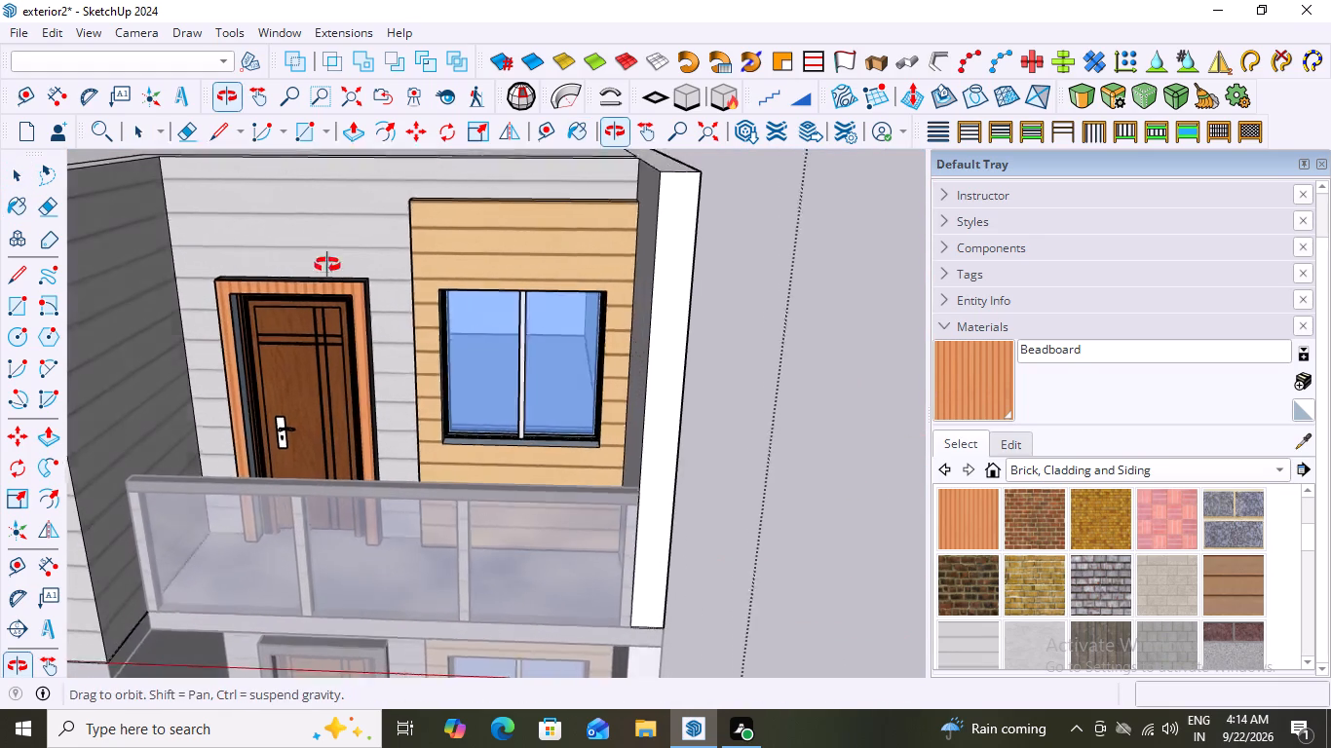
{"action": "middle_click_drag", "start_coordinate": [327, 265], "coordinate": [395, 244]}
{"action": "scroll", "coordinate": [352, 264], "scroll_direction": "down", "scroll_amount": 11}
{"action": "middle_click_drag", "start_coordinate": [278, 346], "coordinate": [247, 303]}
{"action": "scroll", "coordinate": [274, 342], "scroll_direction": "down", "scroll_amount": 1}
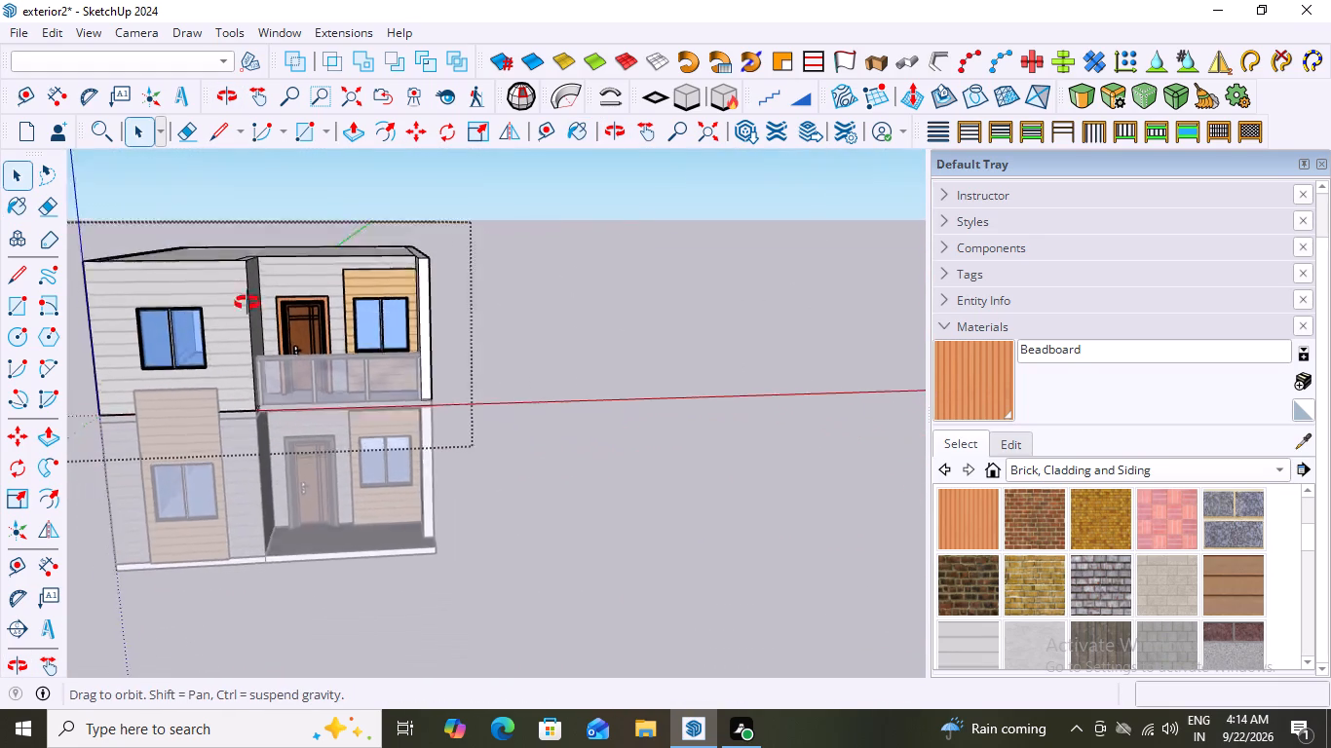
{"action": "middle_click_drag", "start_coordinate": [247, 303], "coordinate": [241, 270]}
{"action": "scroll", "coordinate": [300, 266], "scroll_direction": "up", "scroll_amount": 15}
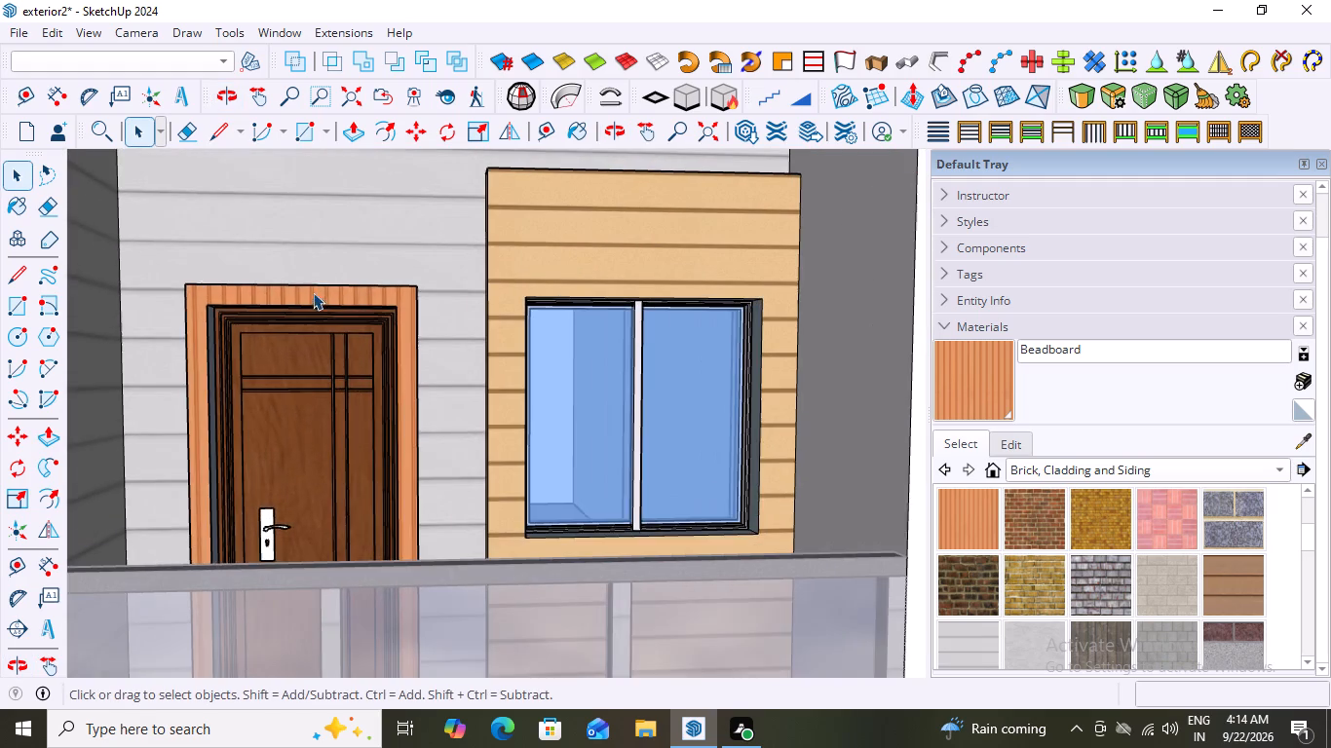
{"action": "scroll", "coordinate": [310, 284], "scroll_direction": "up", "scroll_amount": 4}
{"action": "middle_click_drag", "start_coordinate": [314, 298], "coordinate": [296, 578]}
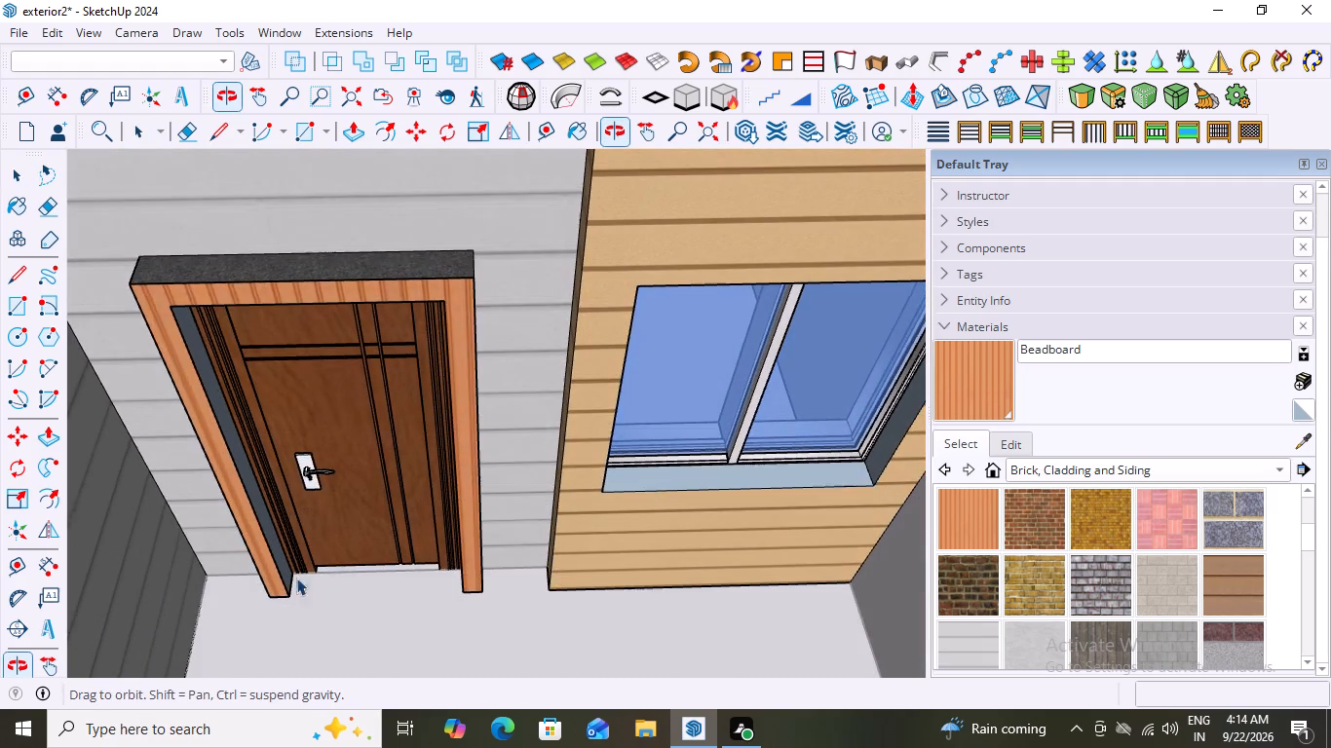
{"action": "scroll", "coordinate": [290, 249], "scroll_direction": "up", "scroll_amount": 9}
{"action": "scroll", "coordinate": [306, 261], "scroll_direction": "down", "scroll_amount": 5}
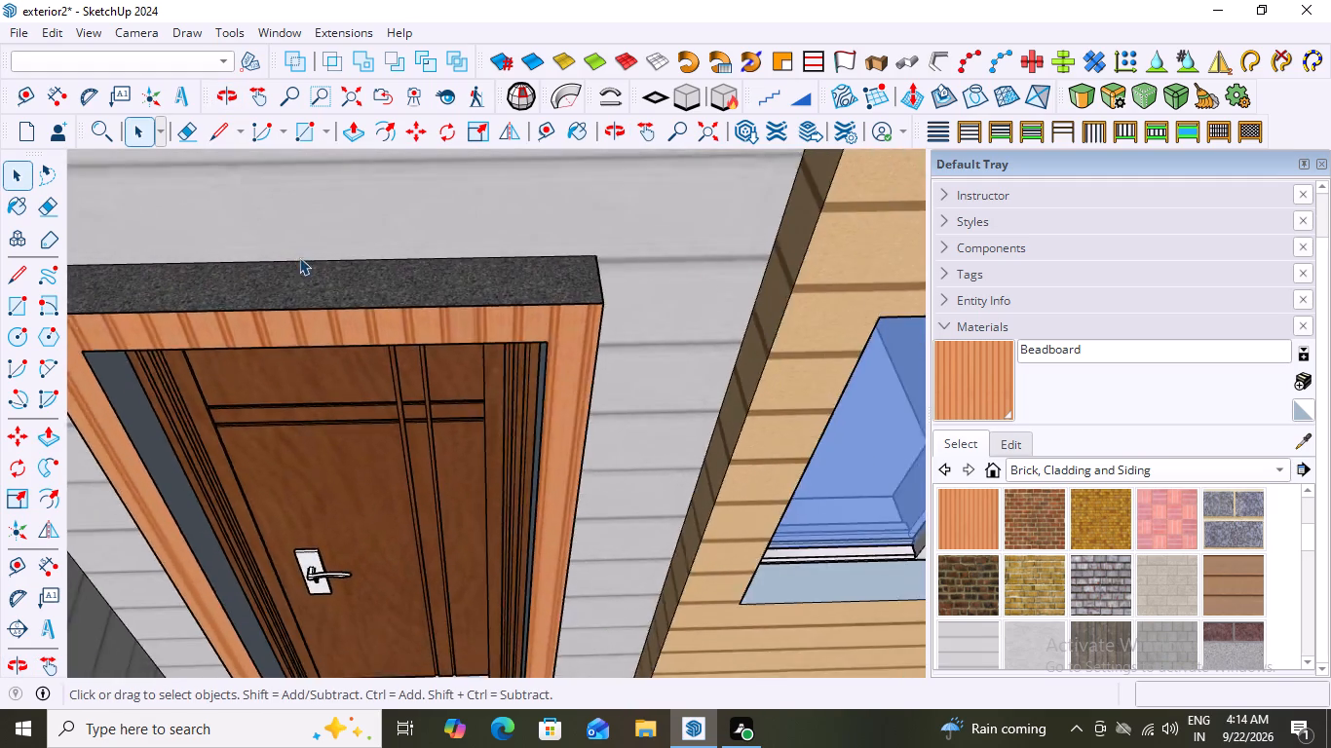
{"action": "scroll", "coordinate": [299, 257], "scroll_direction": "down", "scroll_amount": 20}
{"action": "scroll", "coordinate": [299, 257], "scroll_direction": "down", "scroll_amount": 2}
{"action": "left_click", "coordinate": [674, 338]}
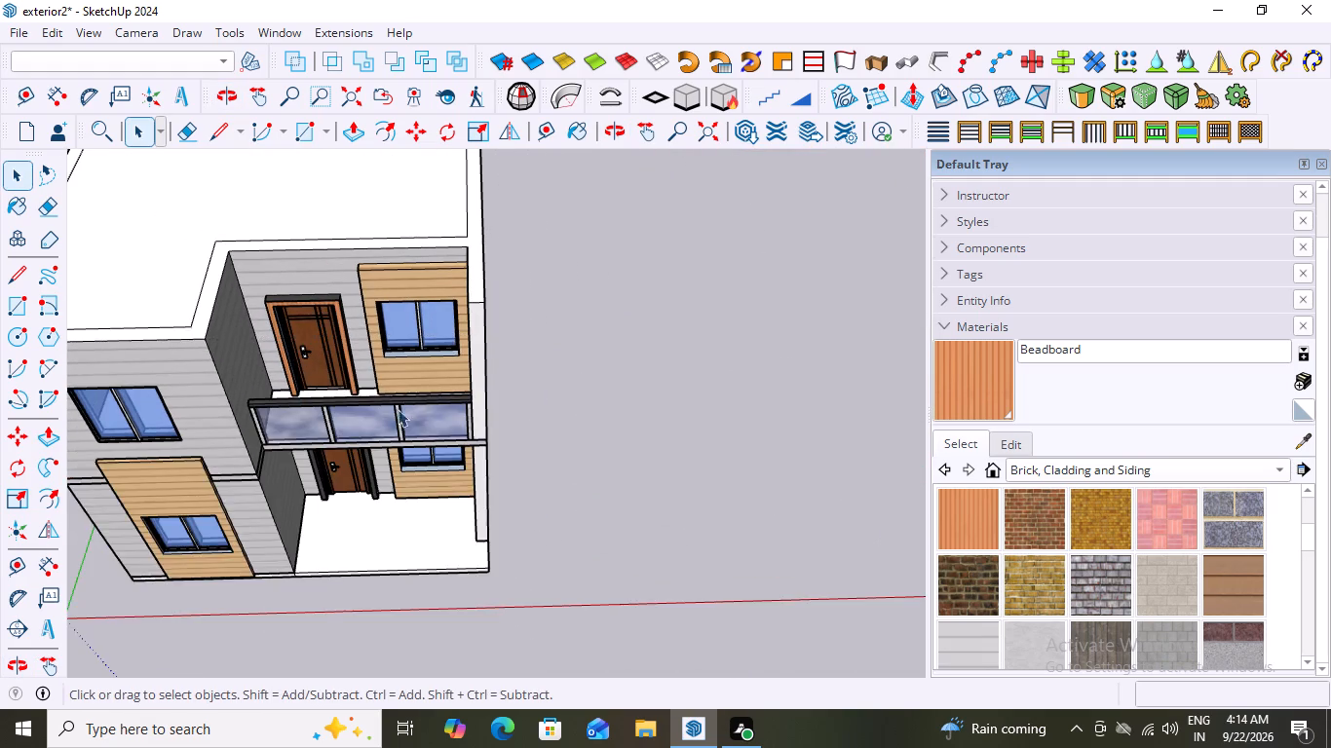
Examine how the upper-floor door surround looks against the balcony, siding and lower-floor door, including its side edge.
{"action": "middle_click_drag", "start_coordinate": [376, 408], "coordinate": [424, 144]}
{"action": "scroll", "coordinate": [374, 321], "scroll_direction": "up", "scroll_amount": 6}
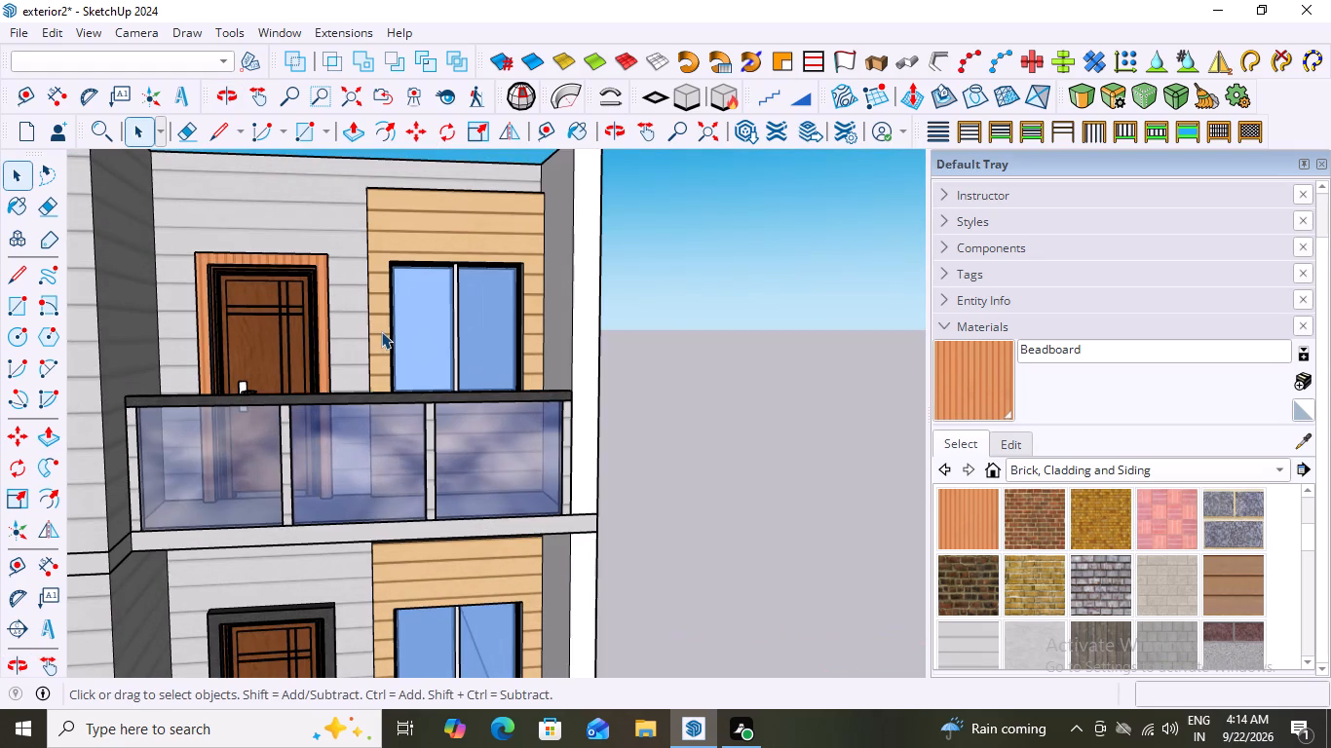
{"action": "middle_click_drag", "start_coordinate": [363, 407], "coordinate": [429, 478]}
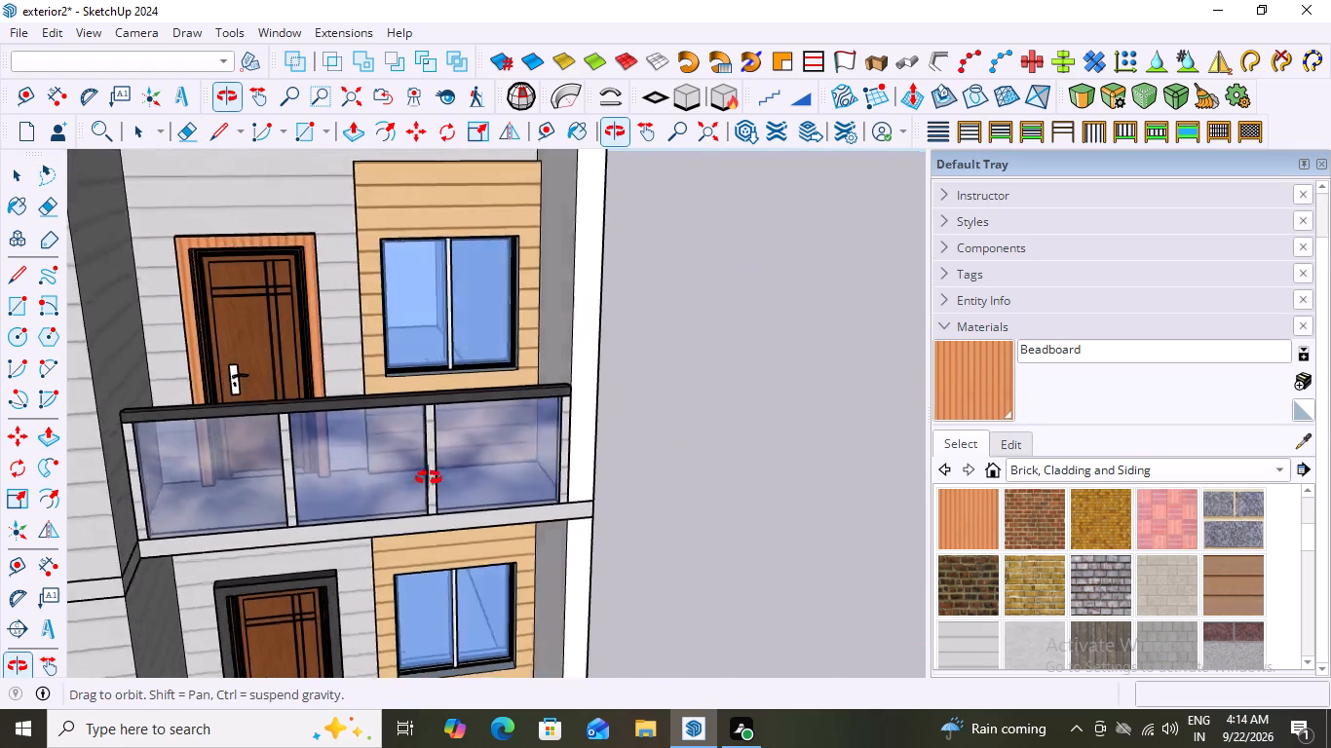
{"action": "middle_click_drag", "start_coordinate": [429, 478], "coordinate": [358, 421]}
{"action": "scroll", "coordinate": [360, 397], "scroll_direction": "down", "scroll_amount": 3}
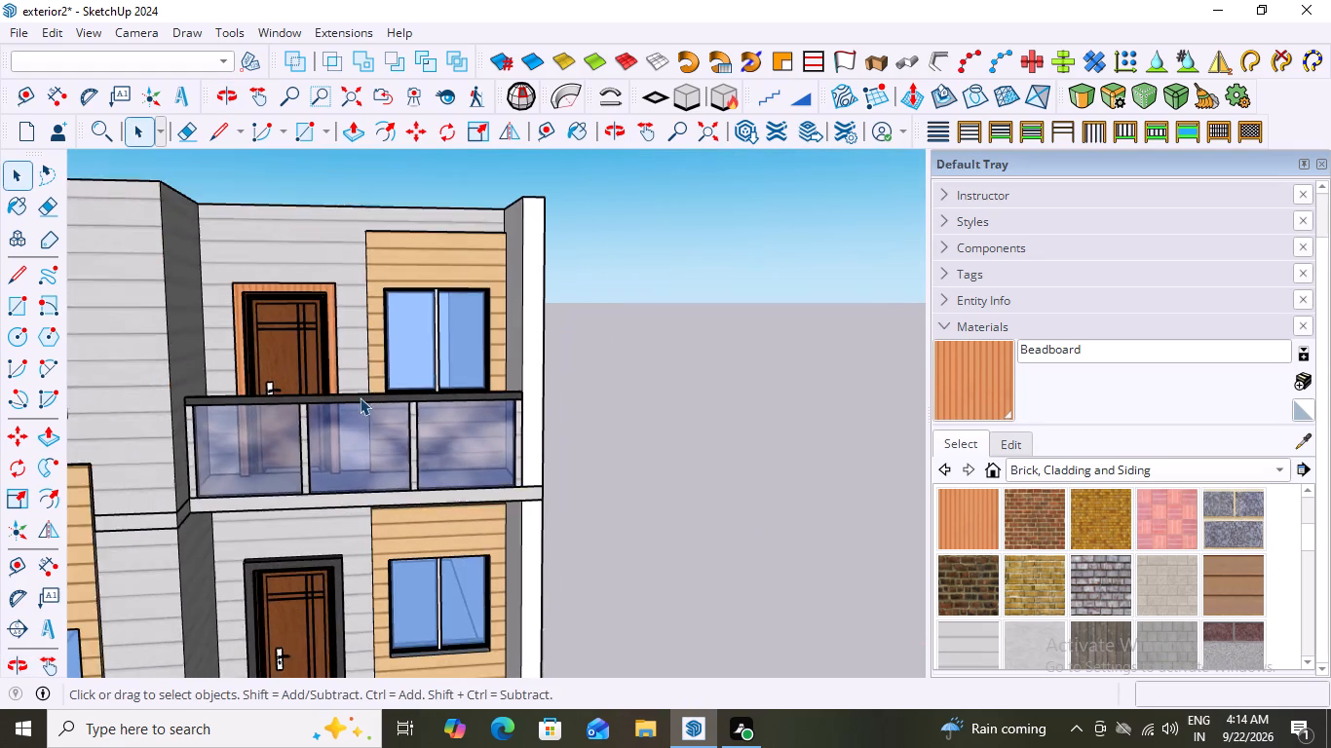
{"action": "scroll", "coordinate": [360, 397], "scroll_direction": "down", "scroll_amount": 4}
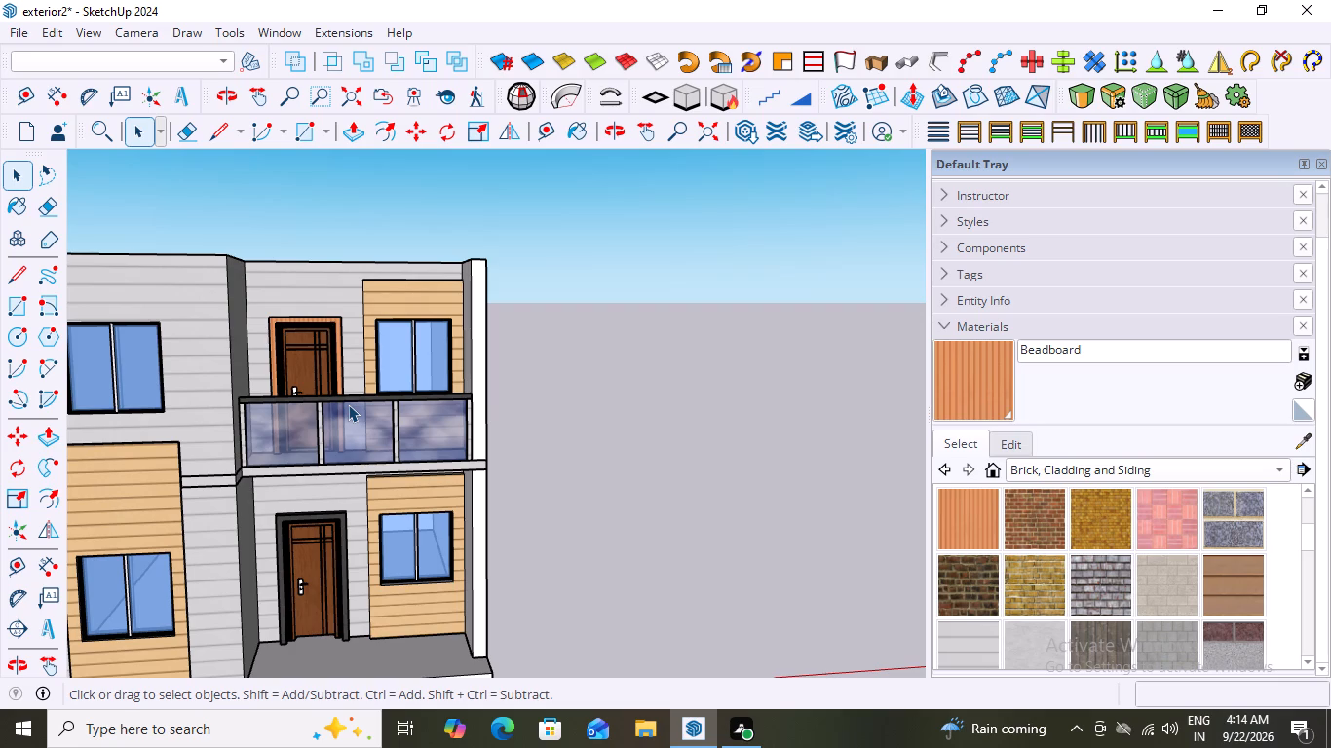
{"action": "scroll", "coordinate": [268, 367], "scroll_direction": "up", "scroll_amount": 8}
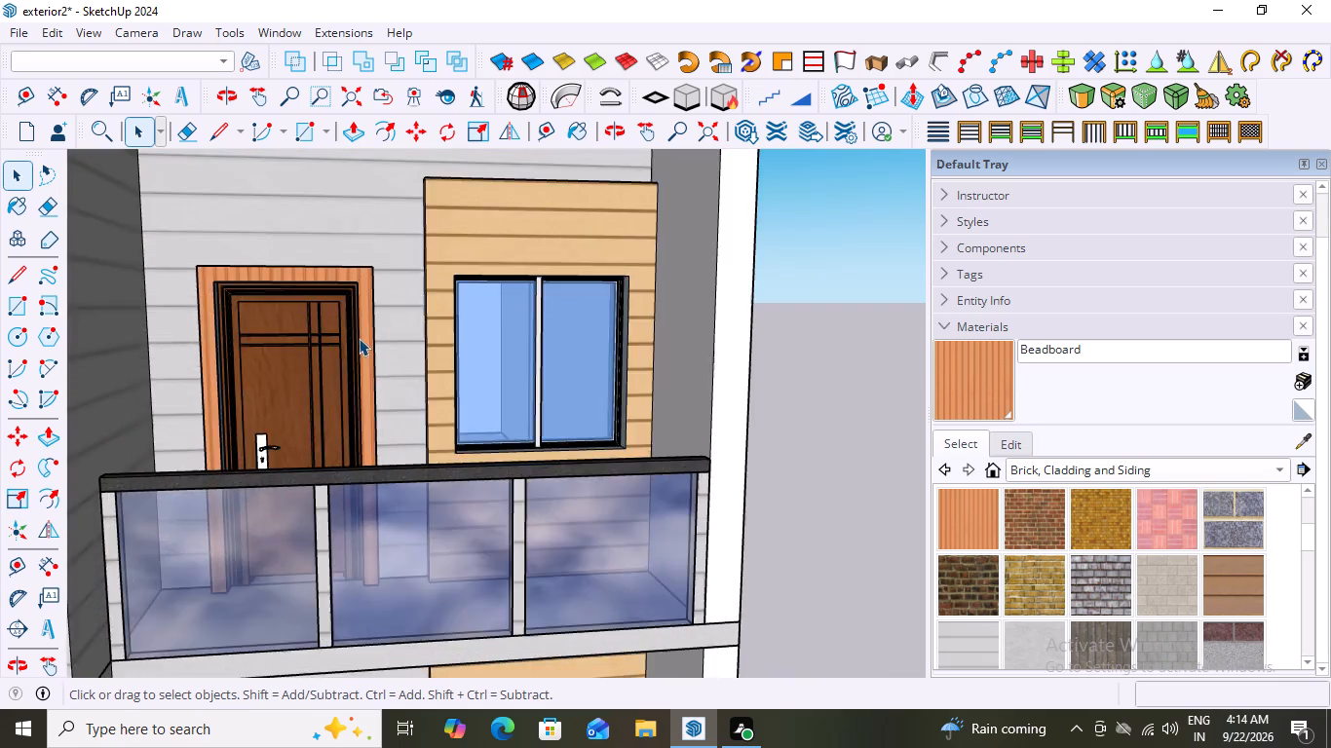
{"action": "scroll", "coordinate": [359, 338], "scroll_direction": "up", "scroll_amount": 5}
{"action": "middle_click_drag", "start_coordinate": [358, 343], "coordinate": [111, 376]}
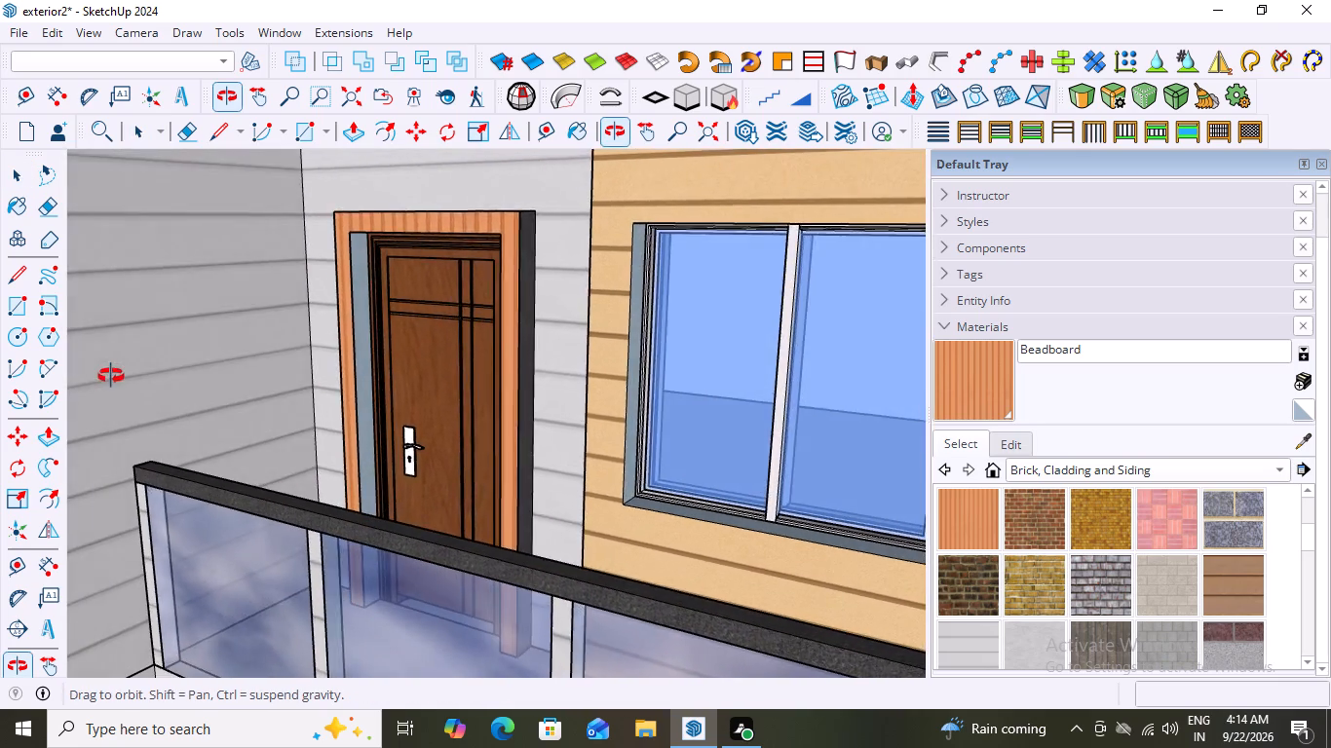
{"action": "middle_click_drag", "start_coordinate": [111, 376], "coordinate": [368, 414]}
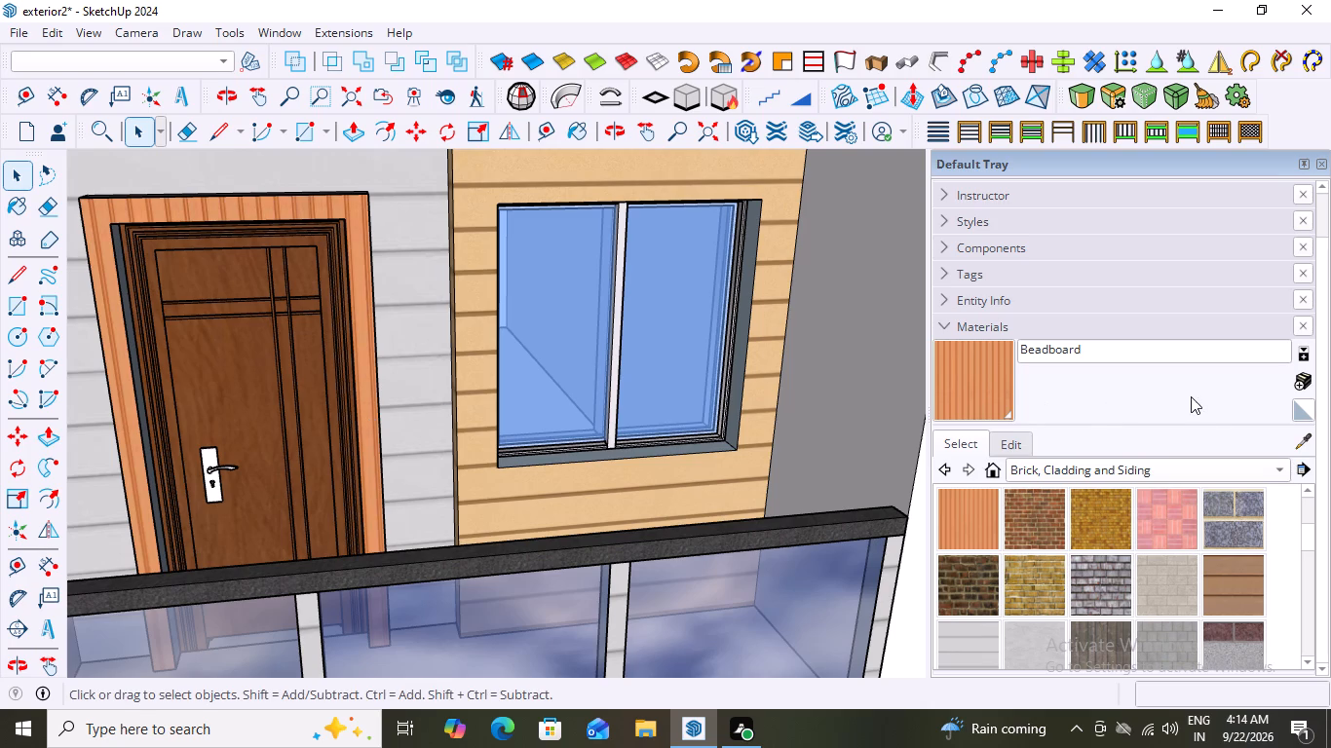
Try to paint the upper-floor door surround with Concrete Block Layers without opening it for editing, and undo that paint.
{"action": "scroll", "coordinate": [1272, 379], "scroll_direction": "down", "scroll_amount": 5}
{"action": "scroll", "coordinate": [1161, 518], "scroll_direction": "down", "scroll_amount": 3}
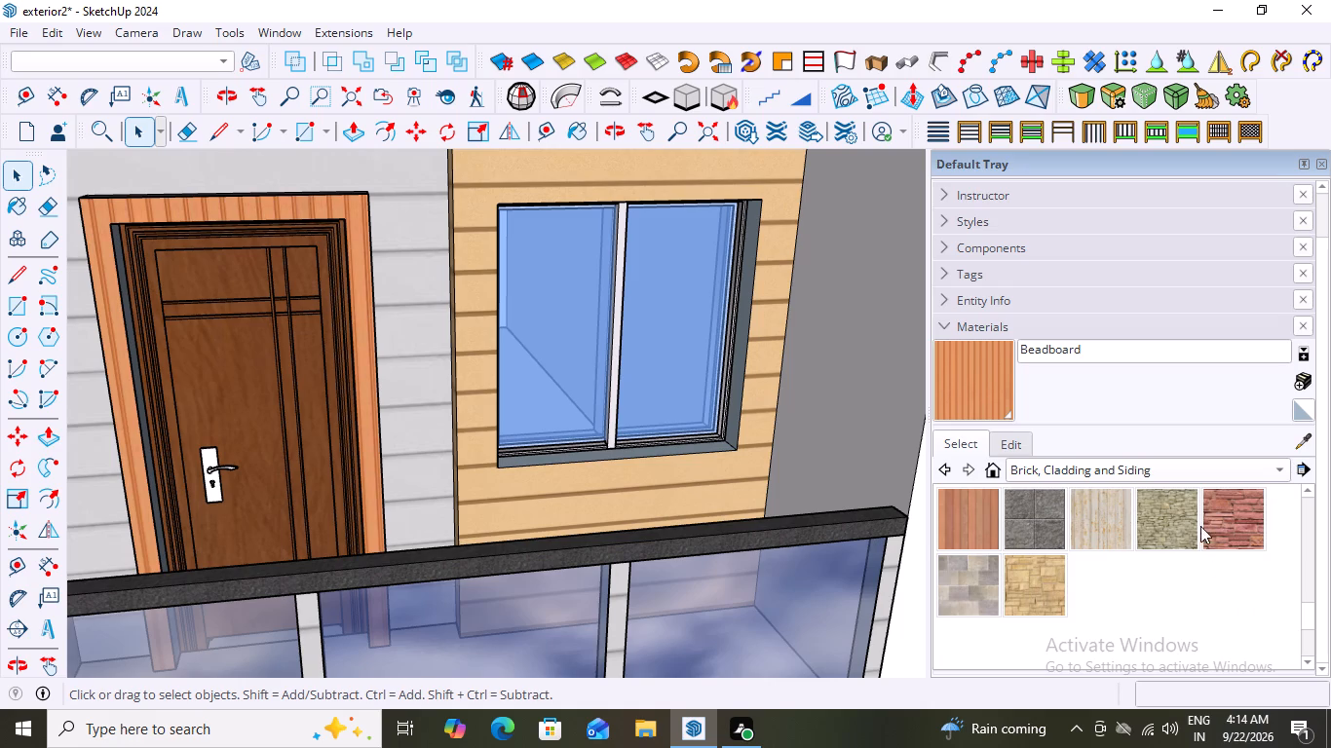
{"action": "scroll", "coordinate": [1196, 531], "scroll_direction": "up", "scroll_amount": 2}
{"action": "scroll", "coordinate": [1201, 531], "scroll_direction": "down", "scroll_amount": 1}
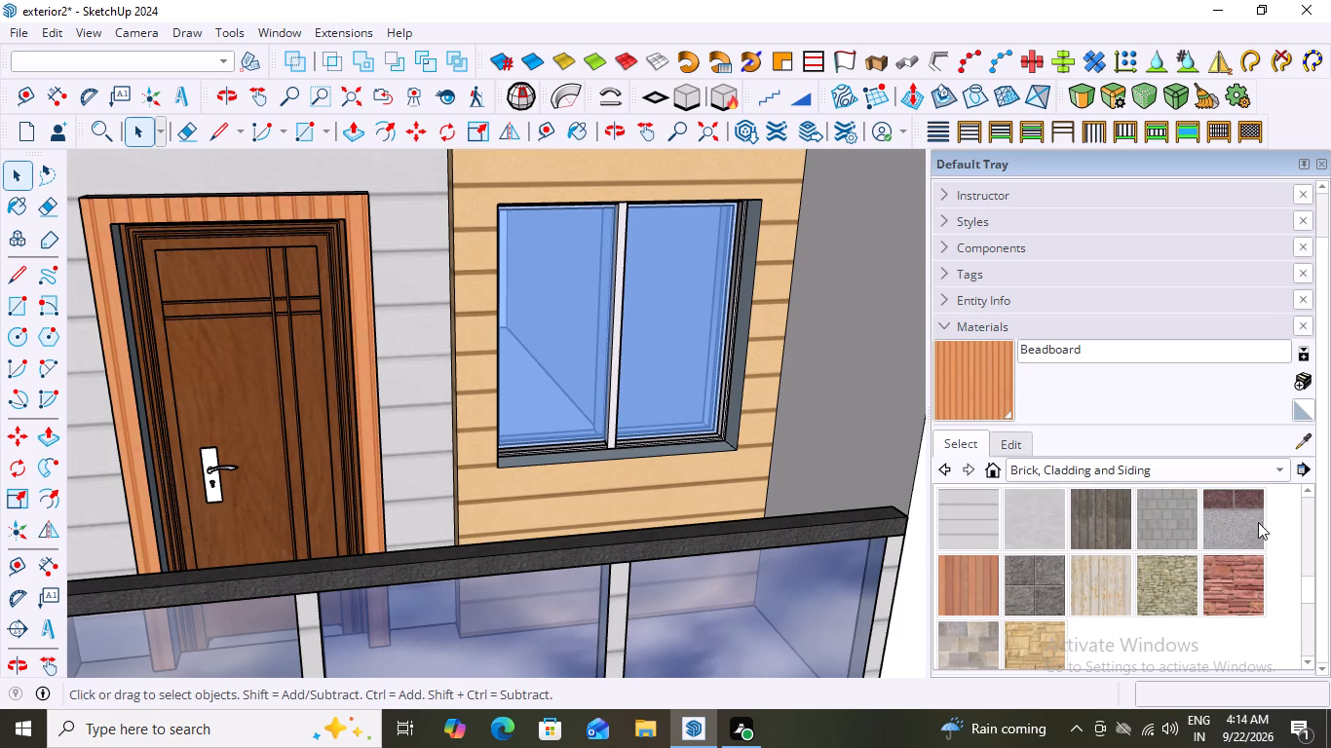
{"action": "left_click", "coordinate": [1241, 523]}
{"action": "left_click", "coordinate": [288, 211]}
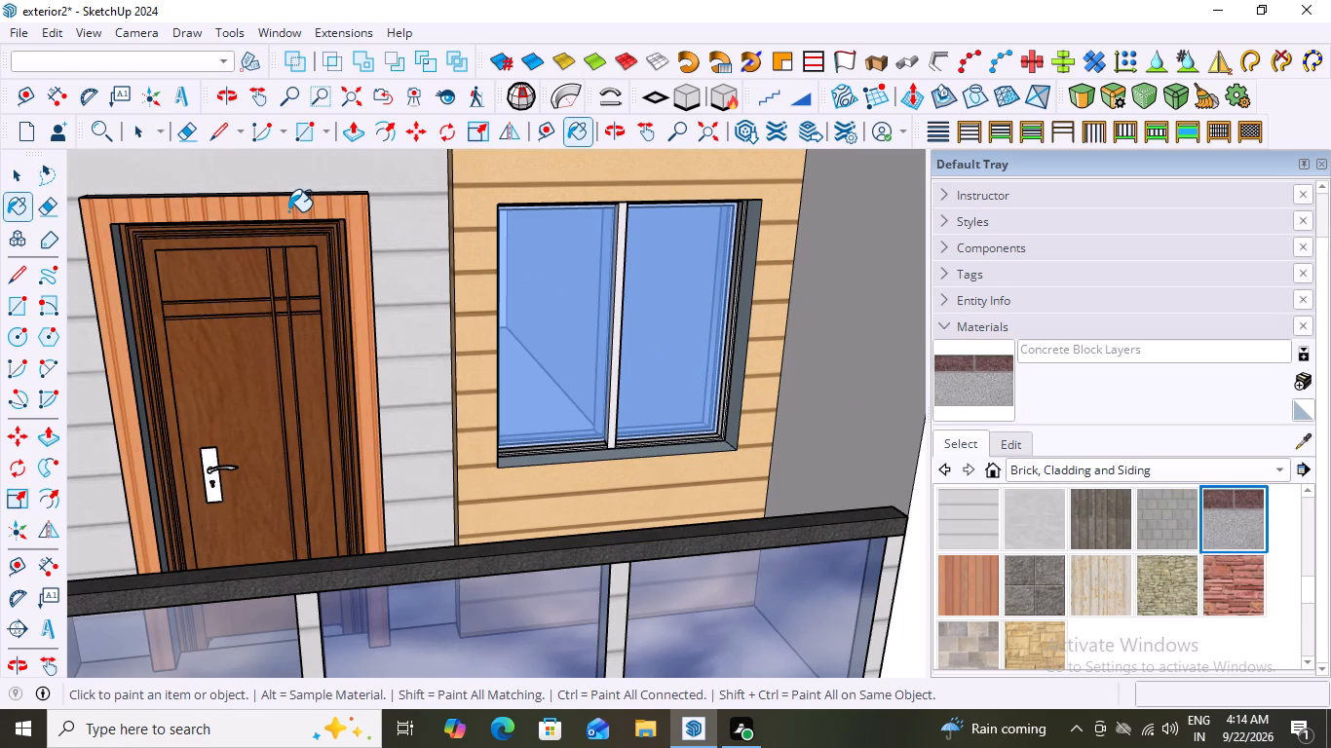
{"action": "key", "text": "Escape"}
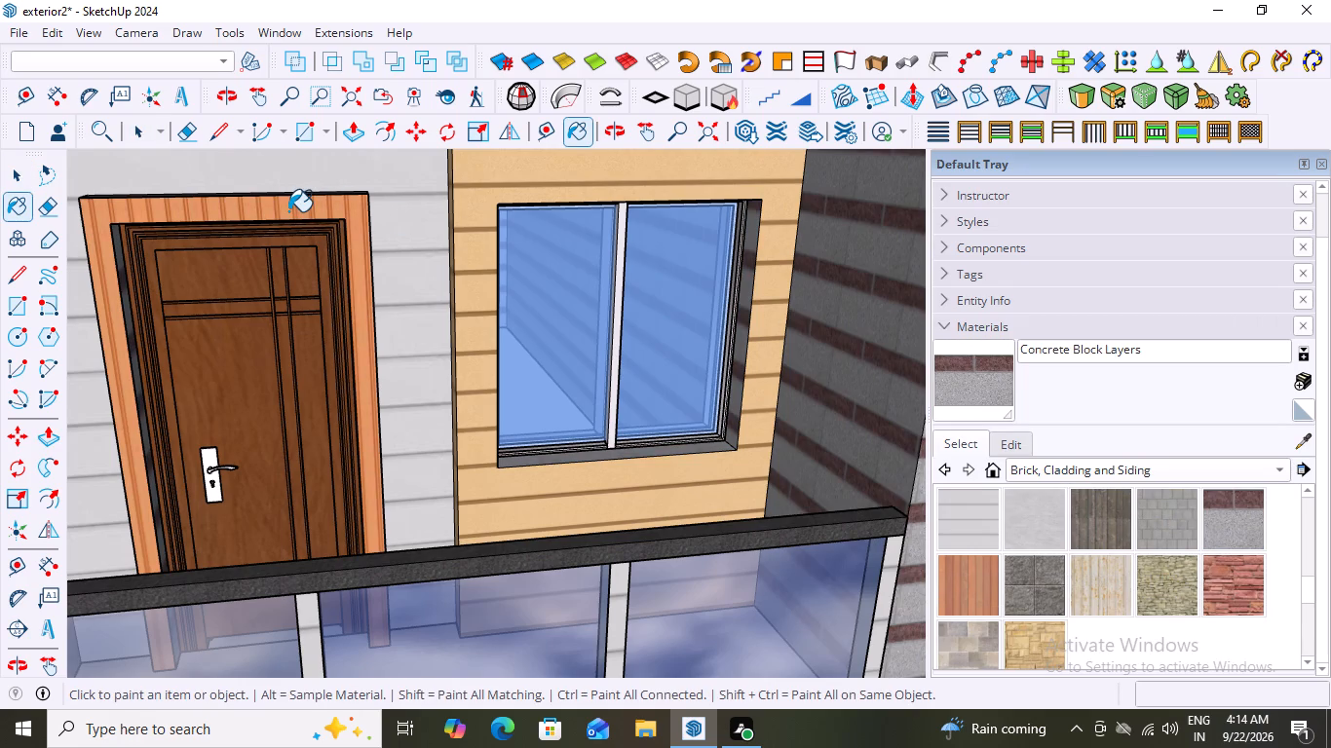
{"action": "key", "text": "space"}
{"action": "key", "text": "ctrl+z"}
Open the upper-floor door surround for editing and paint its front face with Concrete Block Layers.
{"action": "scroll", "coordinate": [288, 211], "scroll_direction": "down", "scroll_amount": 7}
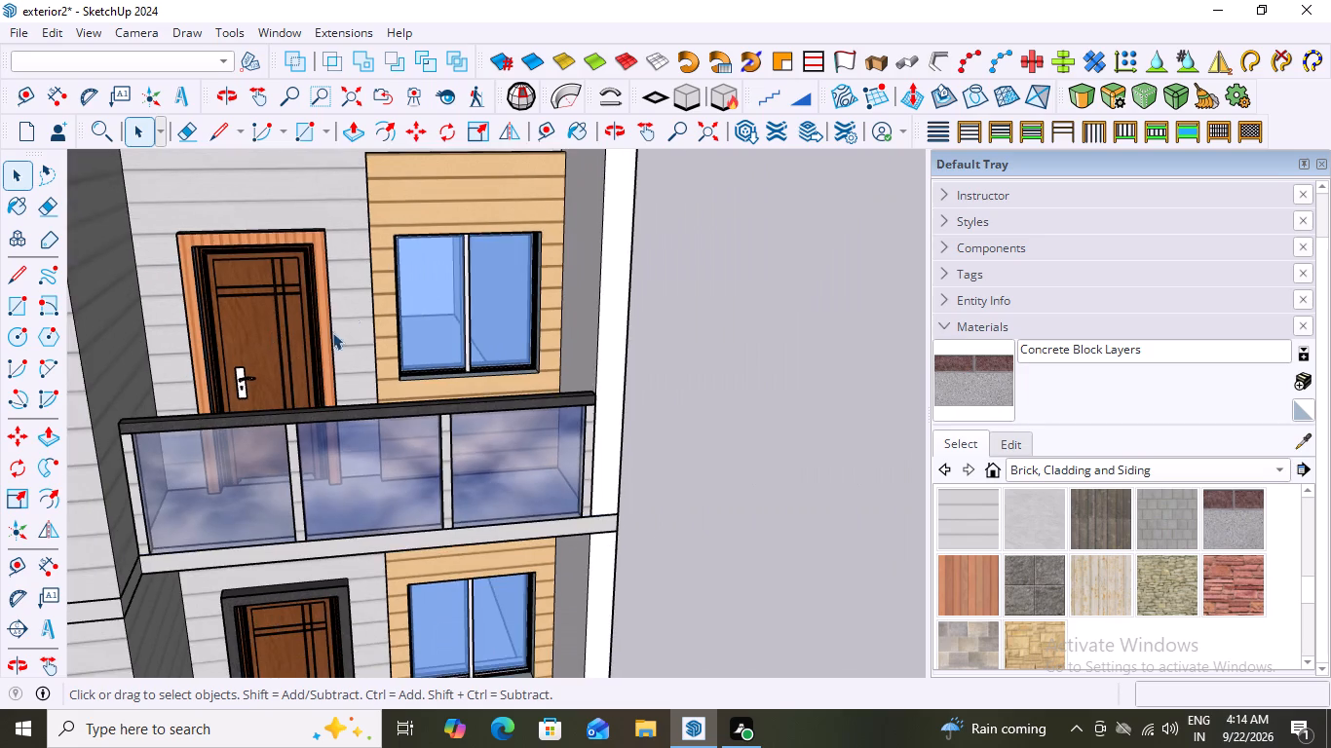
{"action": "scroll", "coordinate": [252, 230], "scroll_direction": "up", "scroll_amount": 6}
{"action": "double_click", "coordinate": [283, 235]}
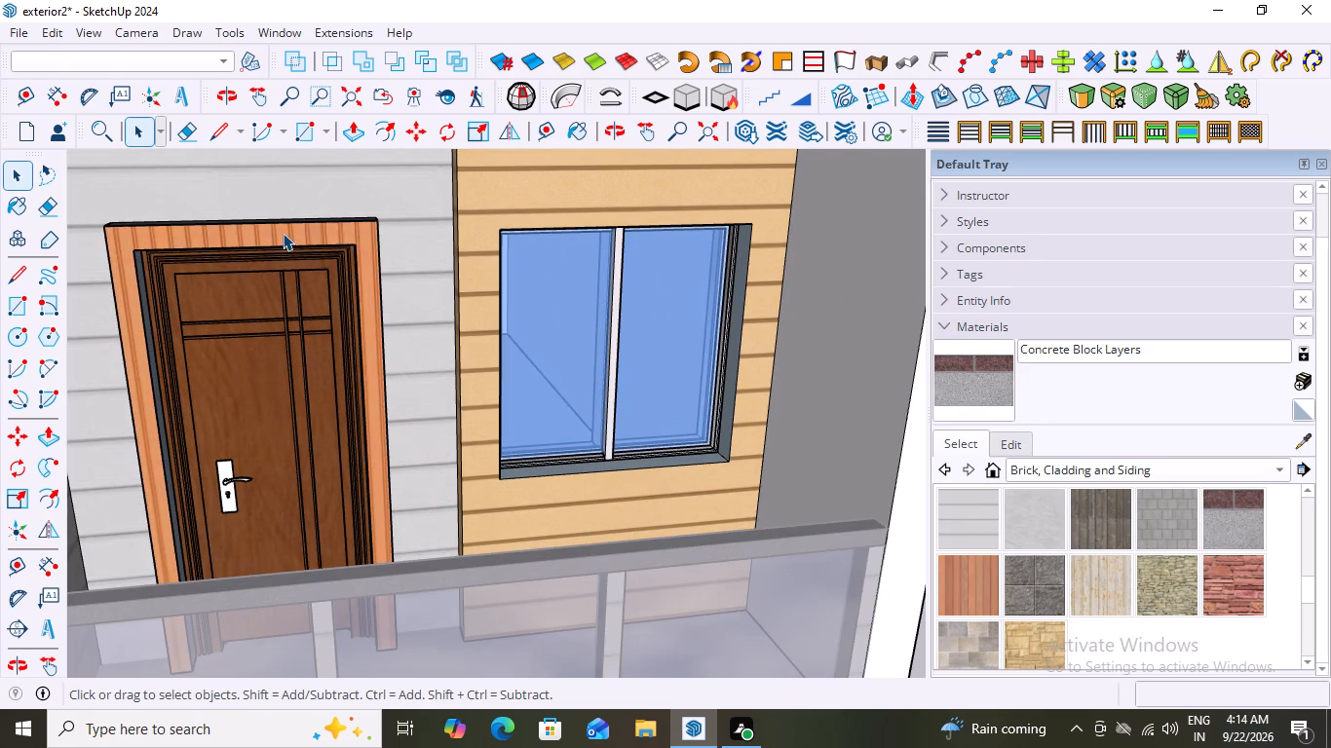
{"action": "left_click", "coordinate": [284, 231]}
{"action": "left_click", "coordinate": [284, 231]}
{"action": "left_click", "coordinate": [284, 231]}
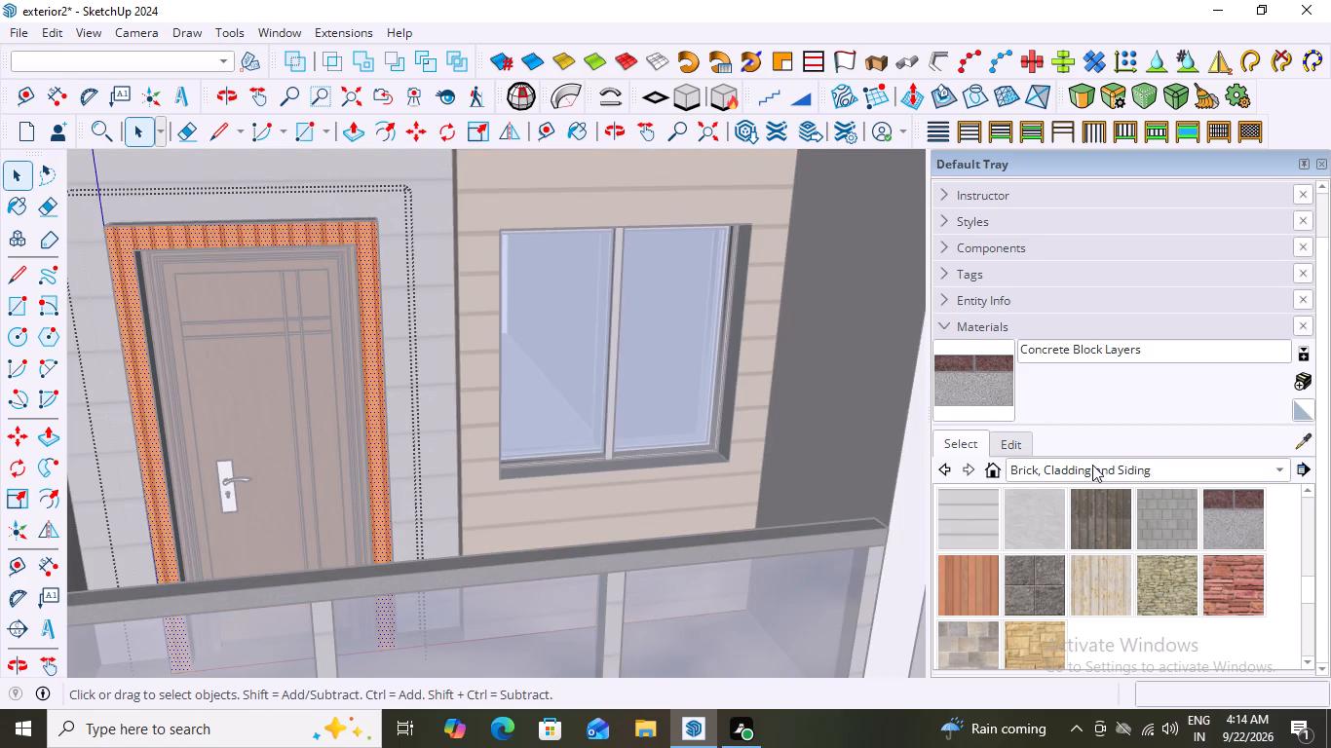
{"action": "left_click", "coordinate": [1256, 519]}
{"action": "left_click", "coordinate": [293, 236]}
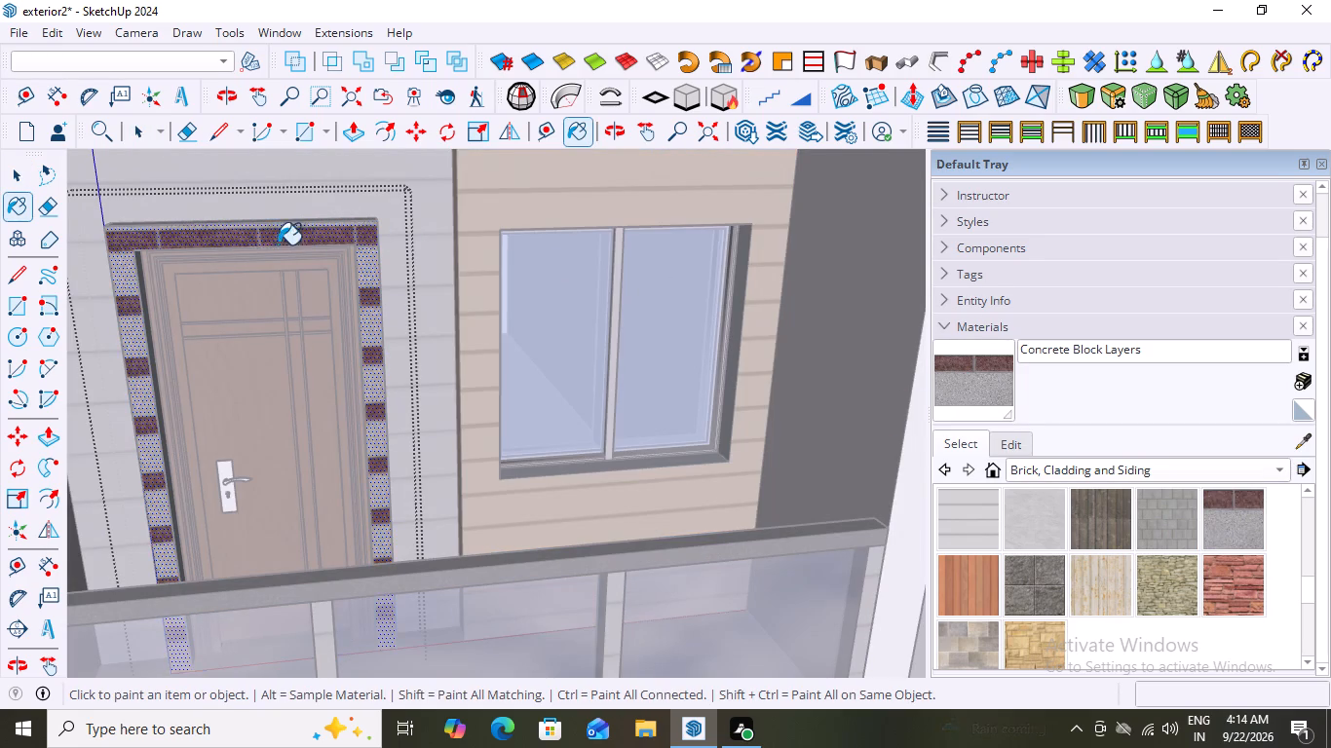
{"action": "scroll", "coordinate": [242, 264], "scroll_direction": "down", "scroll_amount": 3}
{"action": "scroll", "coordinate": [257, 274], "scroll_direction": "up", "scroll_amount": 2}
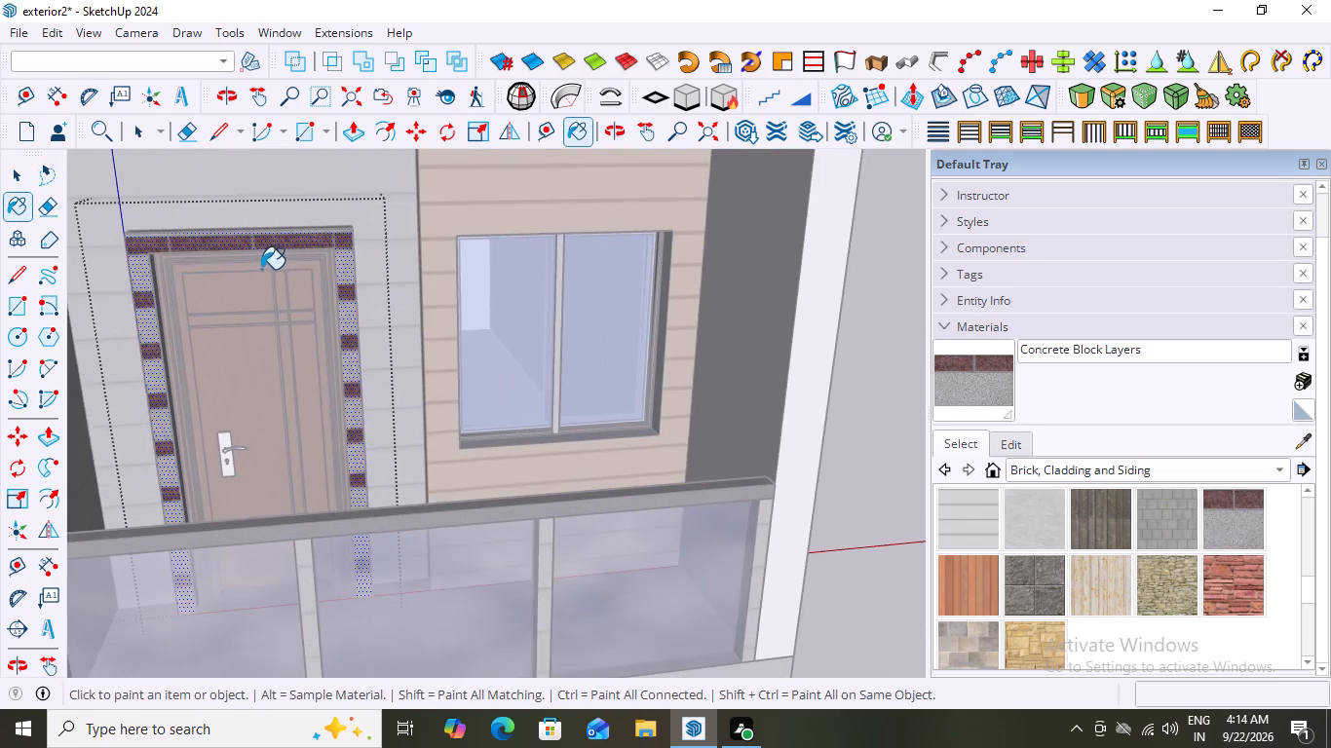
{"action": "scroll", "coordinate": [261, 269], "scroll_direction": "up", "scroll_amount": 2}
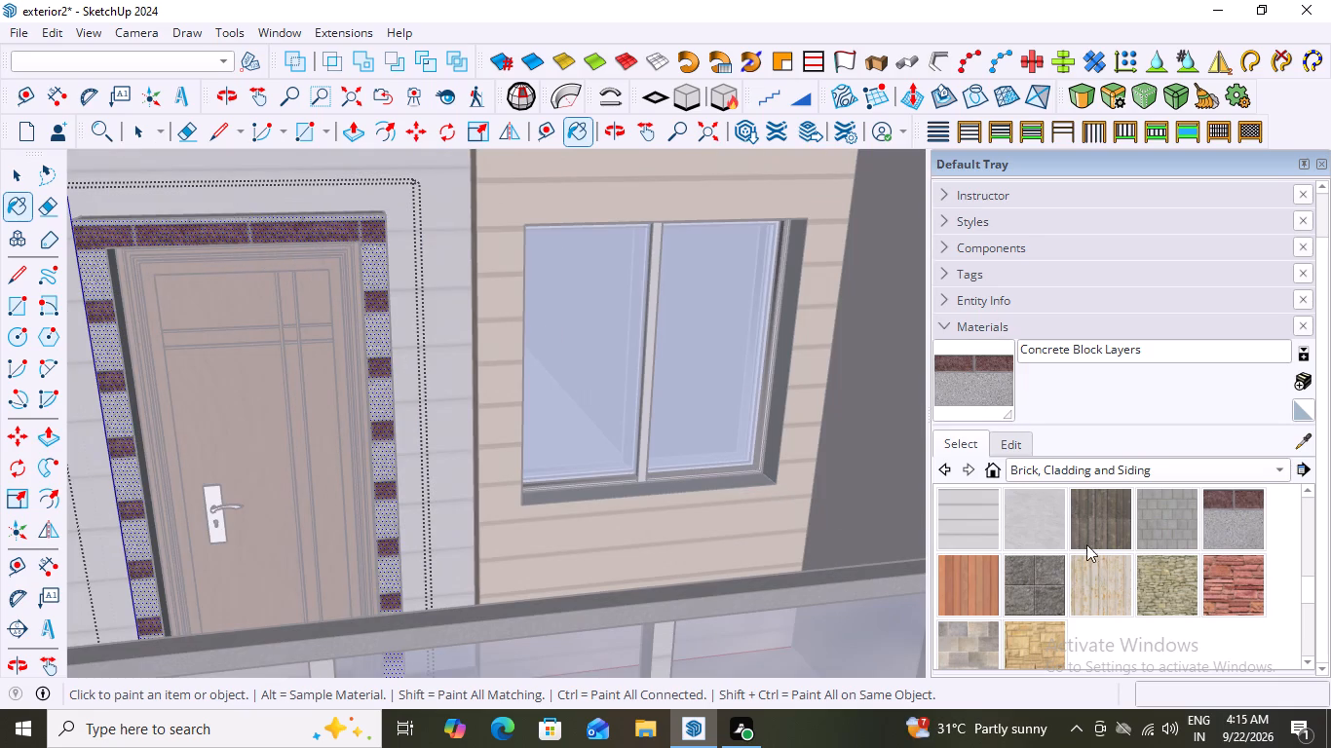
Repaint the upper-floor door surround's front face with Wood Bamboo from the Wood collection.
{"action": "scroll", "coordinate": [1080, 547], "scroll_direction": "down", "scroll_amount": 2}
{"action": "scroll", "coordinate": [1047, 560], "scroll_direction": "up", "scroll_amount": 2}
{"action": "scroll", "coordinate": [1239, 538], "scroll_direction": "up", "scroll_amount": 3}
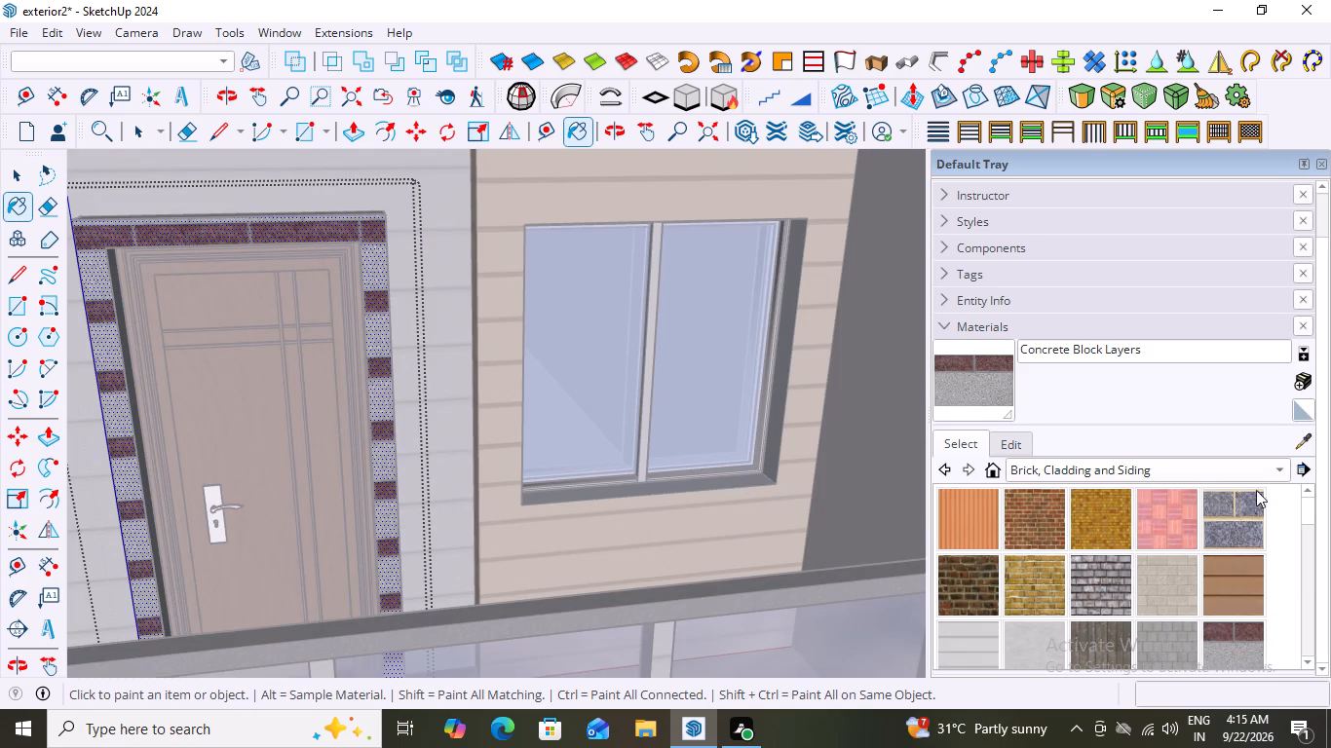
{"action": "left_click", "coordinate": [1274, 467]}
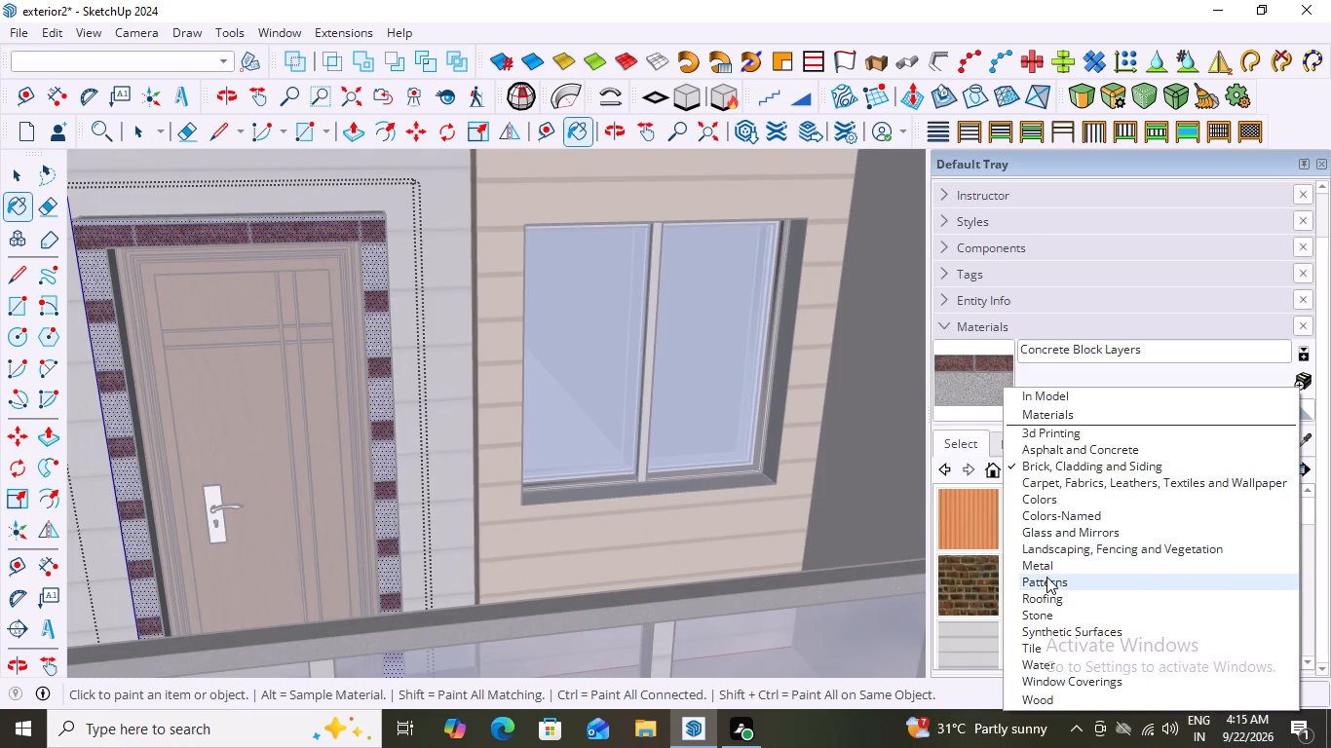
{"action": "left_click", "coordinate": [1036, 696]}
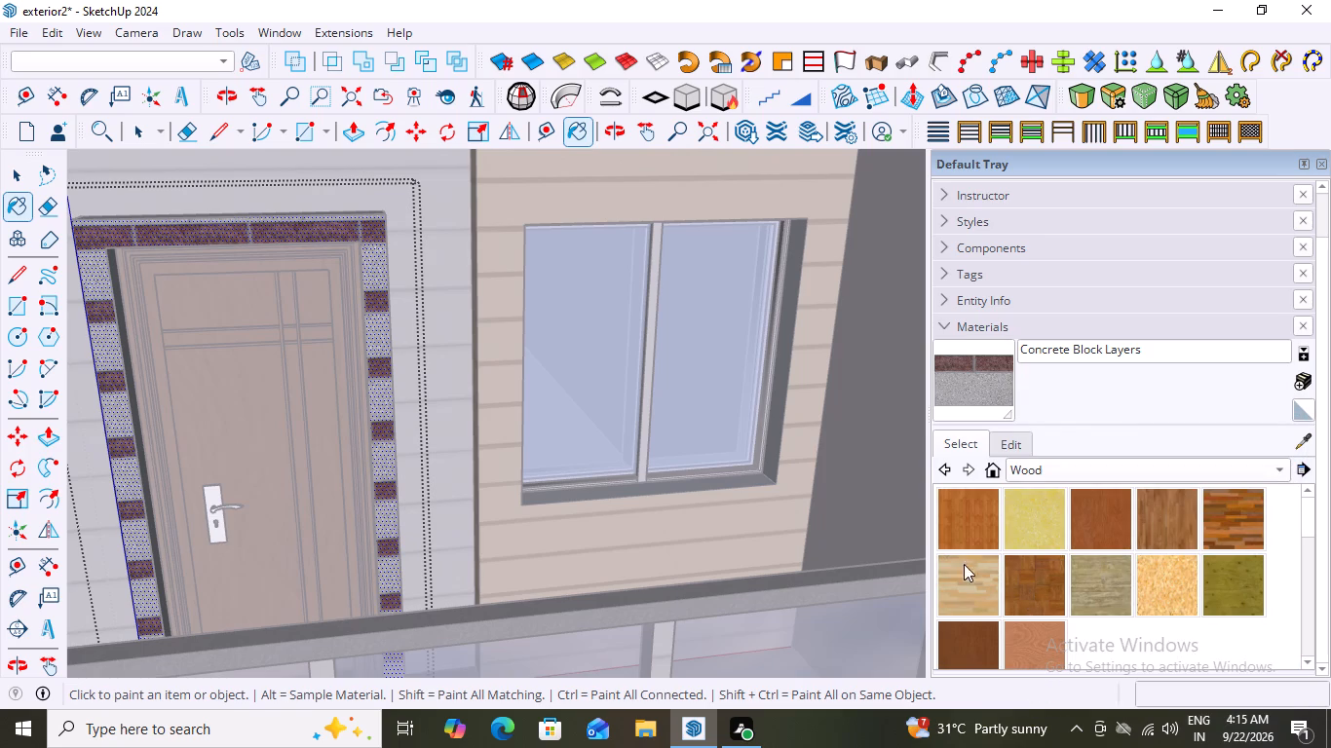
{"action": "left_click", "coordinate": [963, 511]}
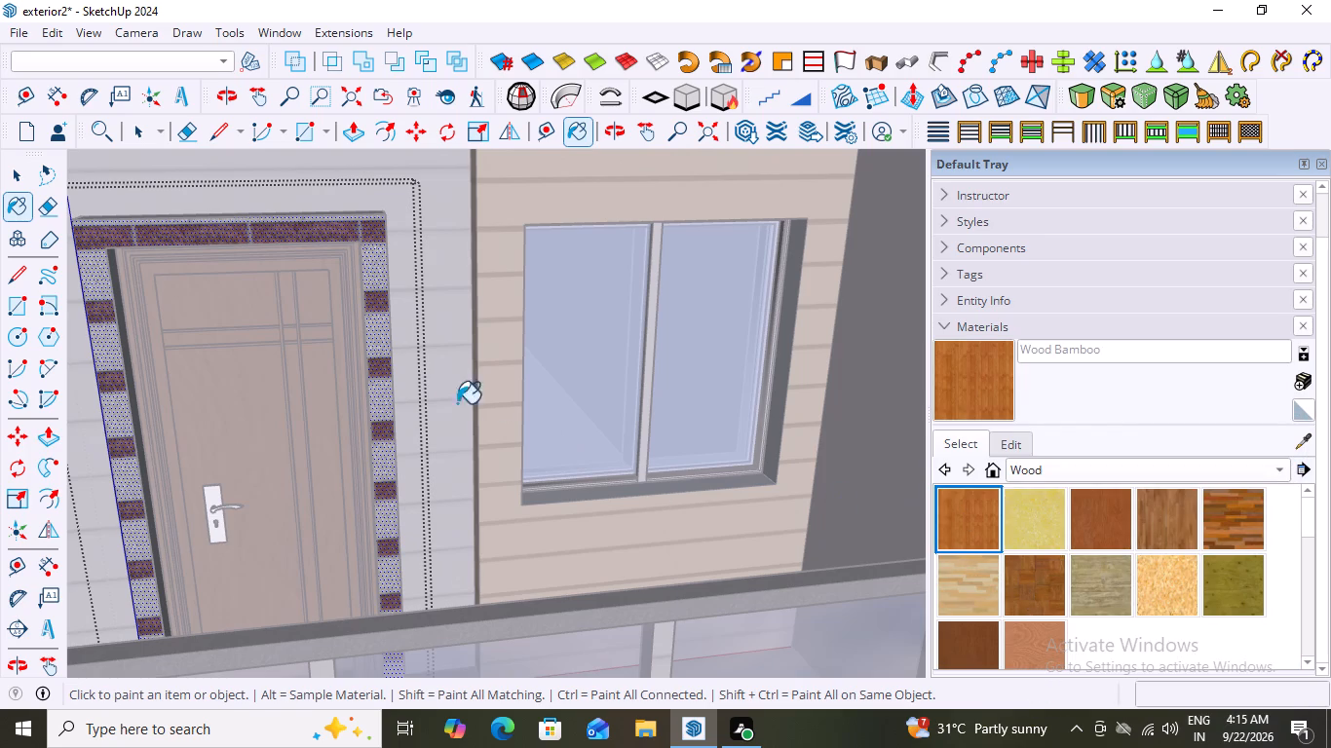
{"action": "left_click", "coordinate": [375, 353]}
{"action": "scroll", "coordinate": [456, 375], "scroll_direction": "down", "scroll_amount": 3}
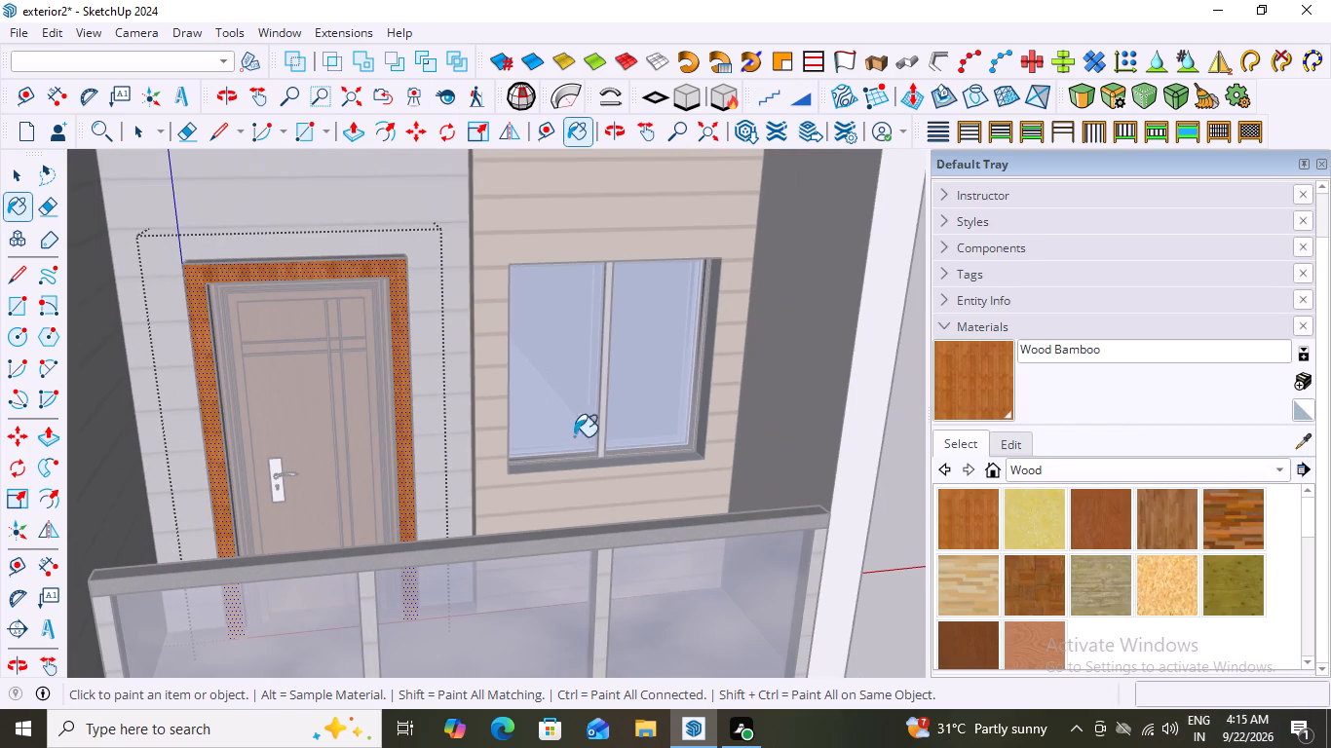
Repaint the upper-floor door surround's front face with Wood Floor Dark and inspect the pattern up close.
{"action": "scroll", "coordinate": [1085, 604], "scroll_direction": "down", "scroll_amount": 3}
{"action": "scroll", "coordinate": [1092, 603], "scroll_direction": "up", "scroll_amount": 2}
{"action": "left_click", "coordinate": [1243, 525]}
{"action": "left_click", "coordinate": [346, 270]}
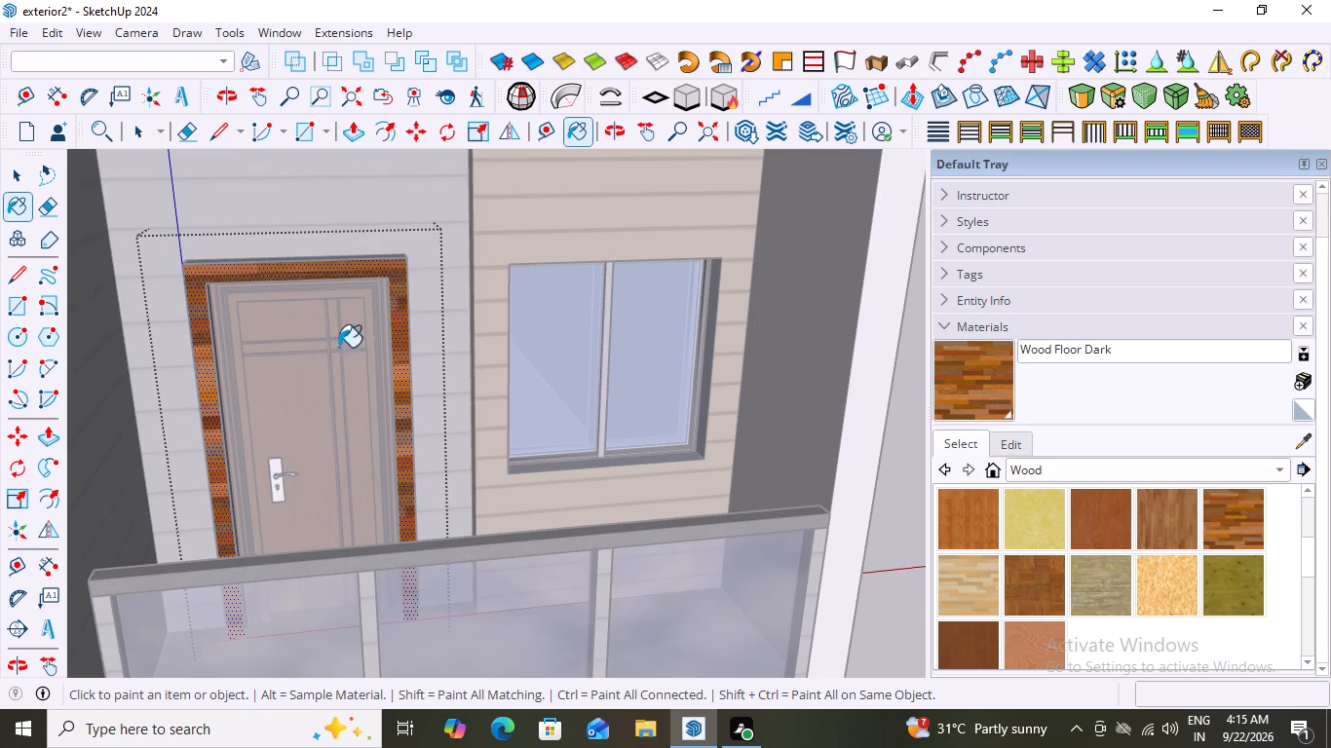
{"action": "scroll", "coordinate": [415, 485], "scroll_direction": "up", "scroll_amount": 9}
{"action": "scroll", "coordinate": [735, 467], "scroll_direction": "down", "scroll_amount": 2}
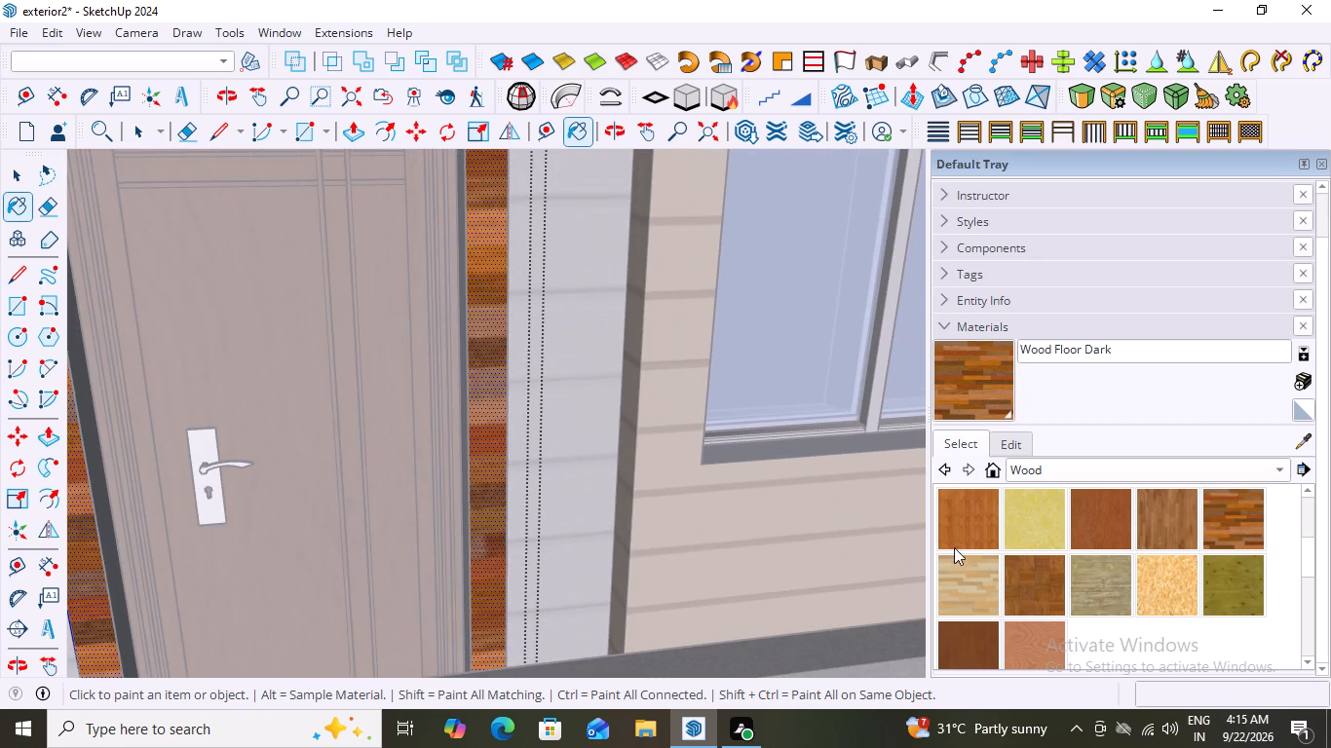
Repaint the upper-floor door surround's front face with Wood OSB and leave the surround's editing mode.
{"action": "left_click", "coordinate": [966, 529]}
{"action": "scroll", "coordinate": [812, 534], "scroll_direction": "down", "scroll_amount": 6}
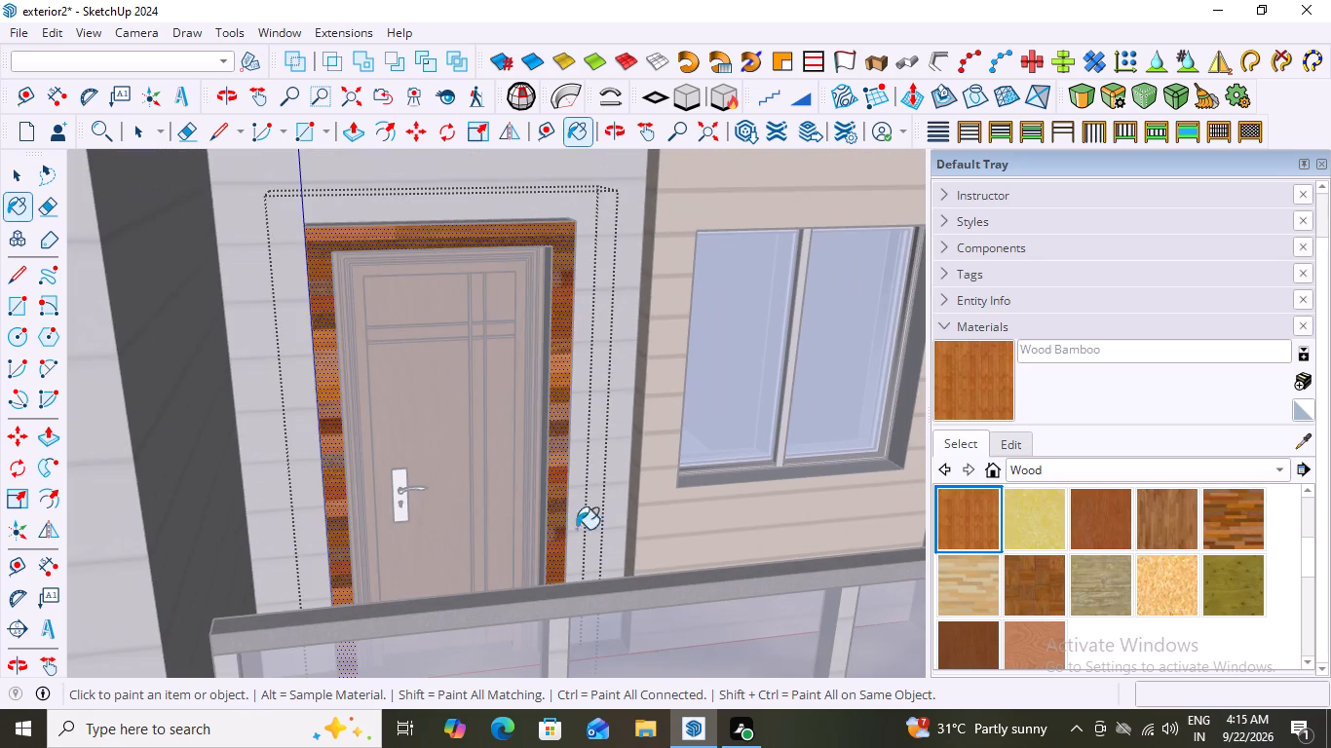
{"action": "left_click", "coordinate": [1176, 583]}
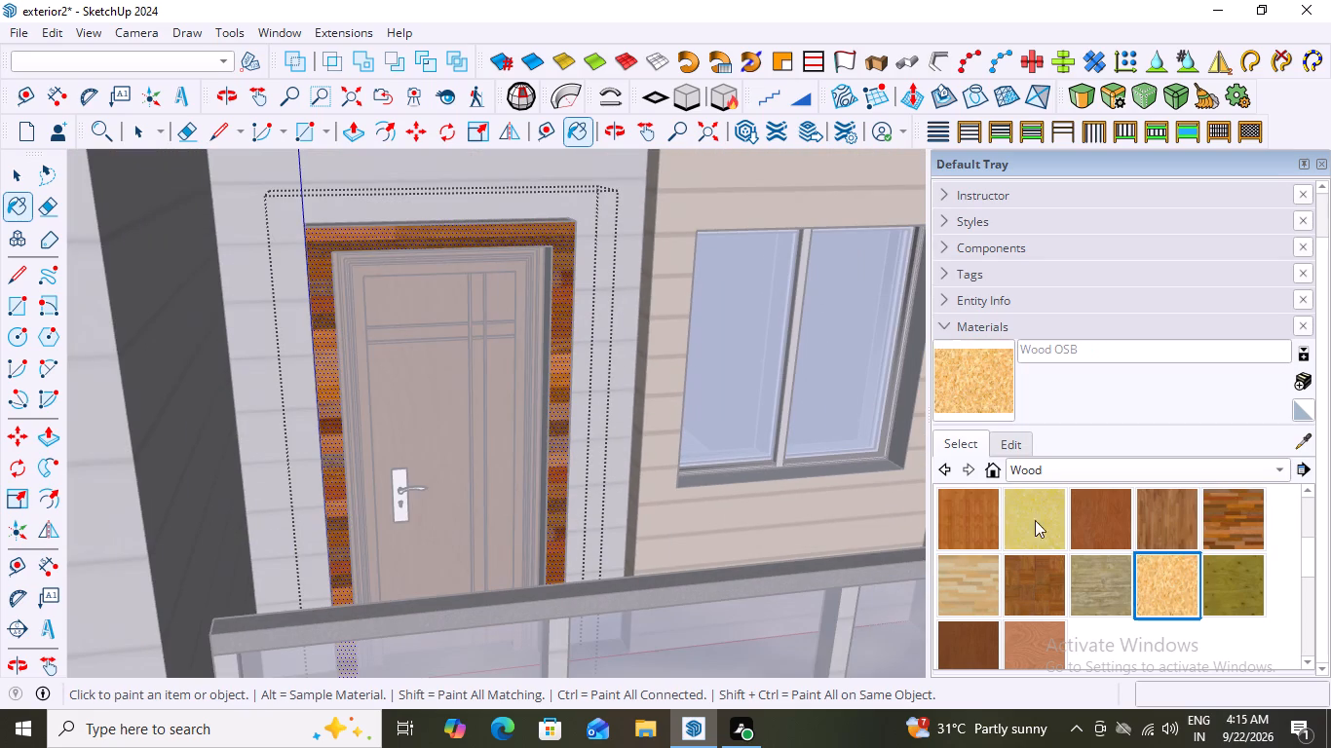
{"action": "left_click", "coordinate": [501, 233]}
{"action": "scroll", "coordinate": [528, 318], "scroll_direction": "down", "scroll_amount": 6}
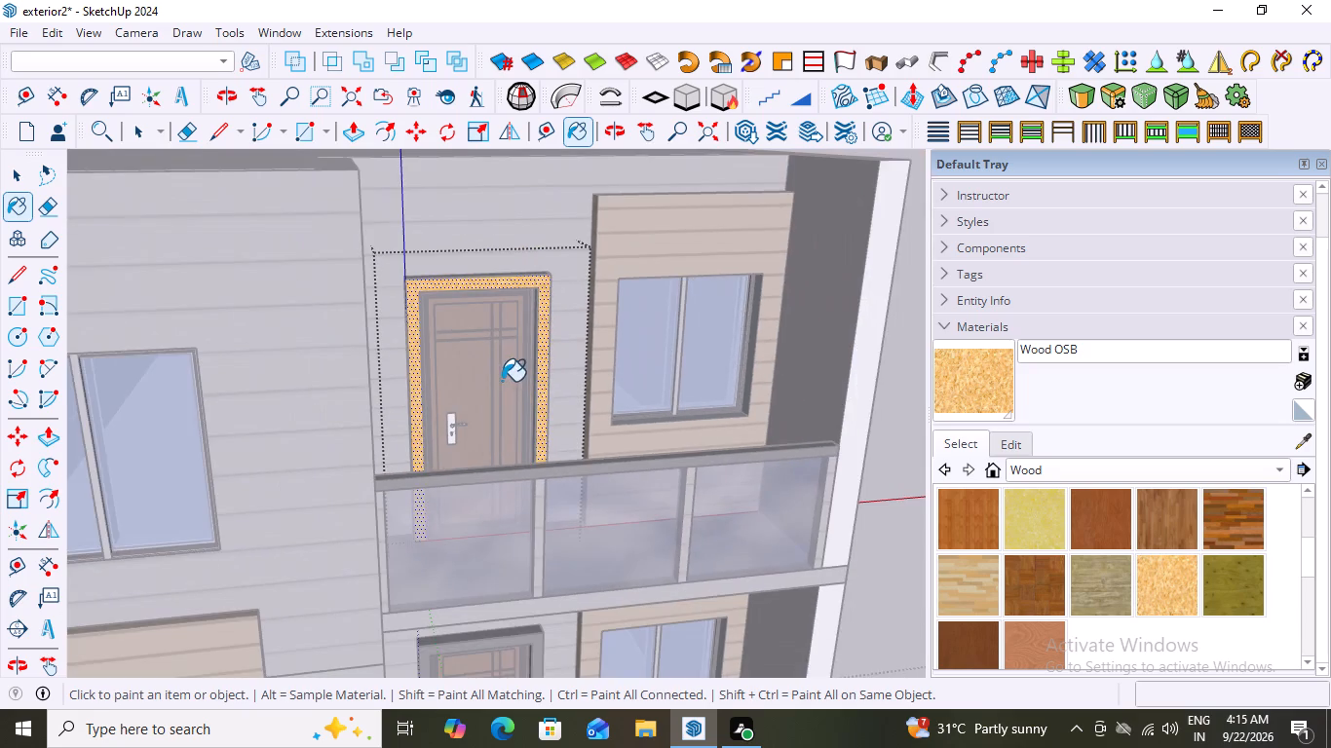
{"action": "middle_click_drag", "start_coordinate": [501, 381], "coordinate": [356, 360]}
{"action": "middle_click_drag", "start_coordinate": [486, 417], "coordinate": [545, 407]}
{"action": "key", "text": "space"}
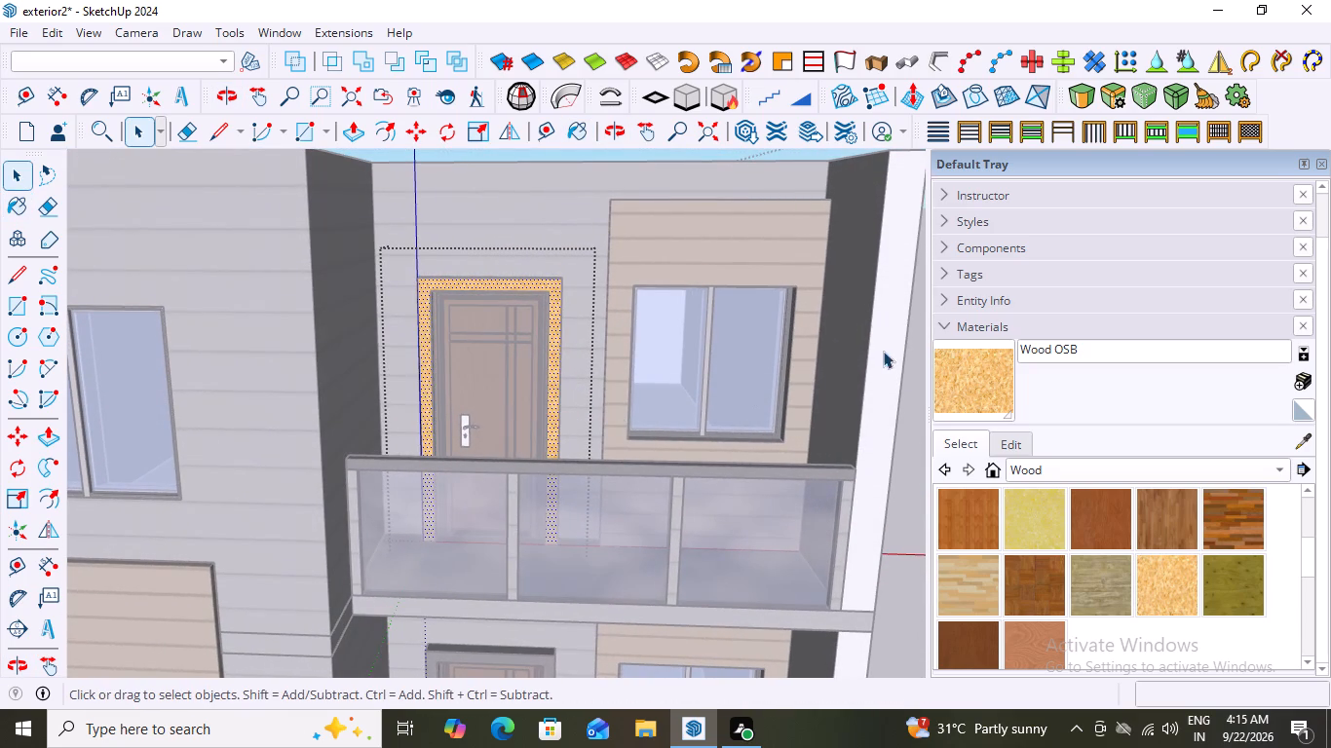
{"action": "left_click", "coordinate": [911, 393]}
Examine how the upper-floor door surround looks against the door, window cladding and wall siding from several angles.
{"action": "middle_click_drag", "start_coordinate": [549, 388], "coordinate": [663, 426]}
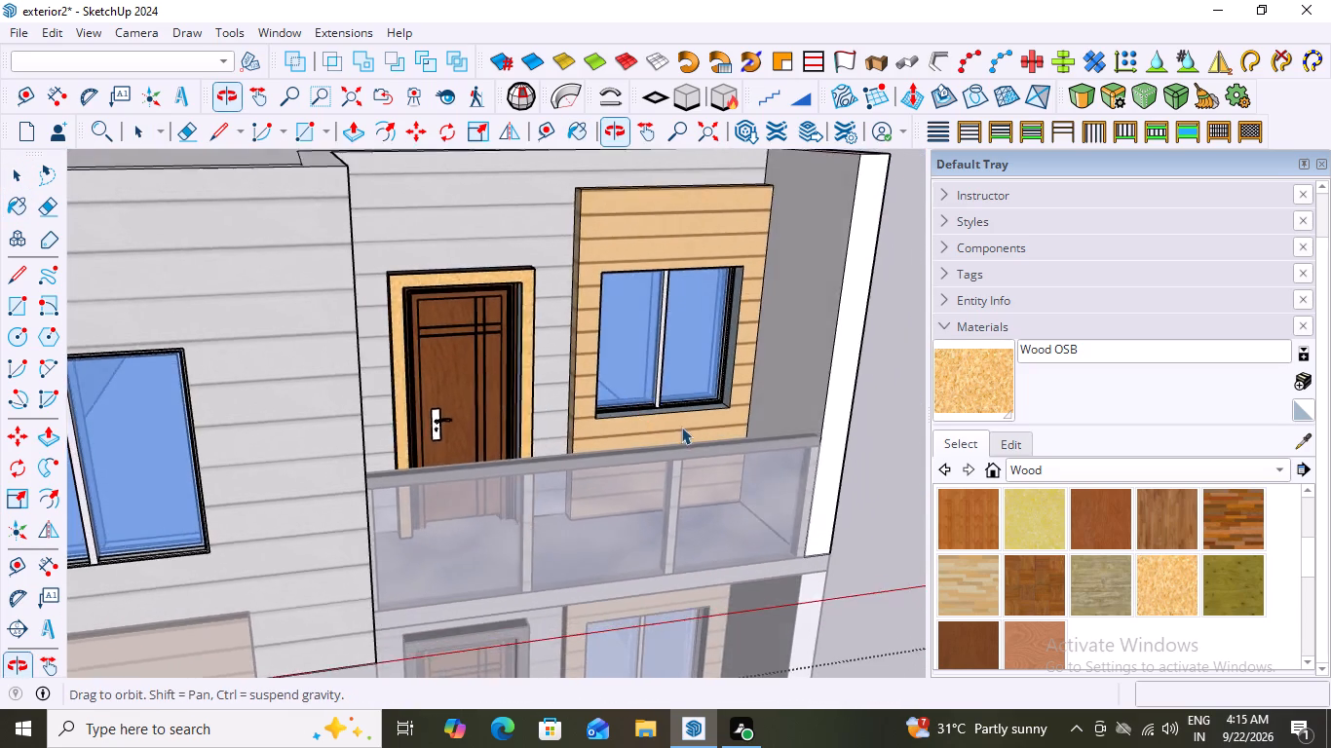
{"action": "scroll", "coordinate": [629, 411], "scroll_direction": "down", "scroll_amount": 12}
{"action": "middle_click_drag", "start_coordinate": [598, 413], "coordinate": [507, 416]}
{"action": "scroll", "coordinate": [514, 403], "scroll_direction": "up", "scroll_amount": 3}
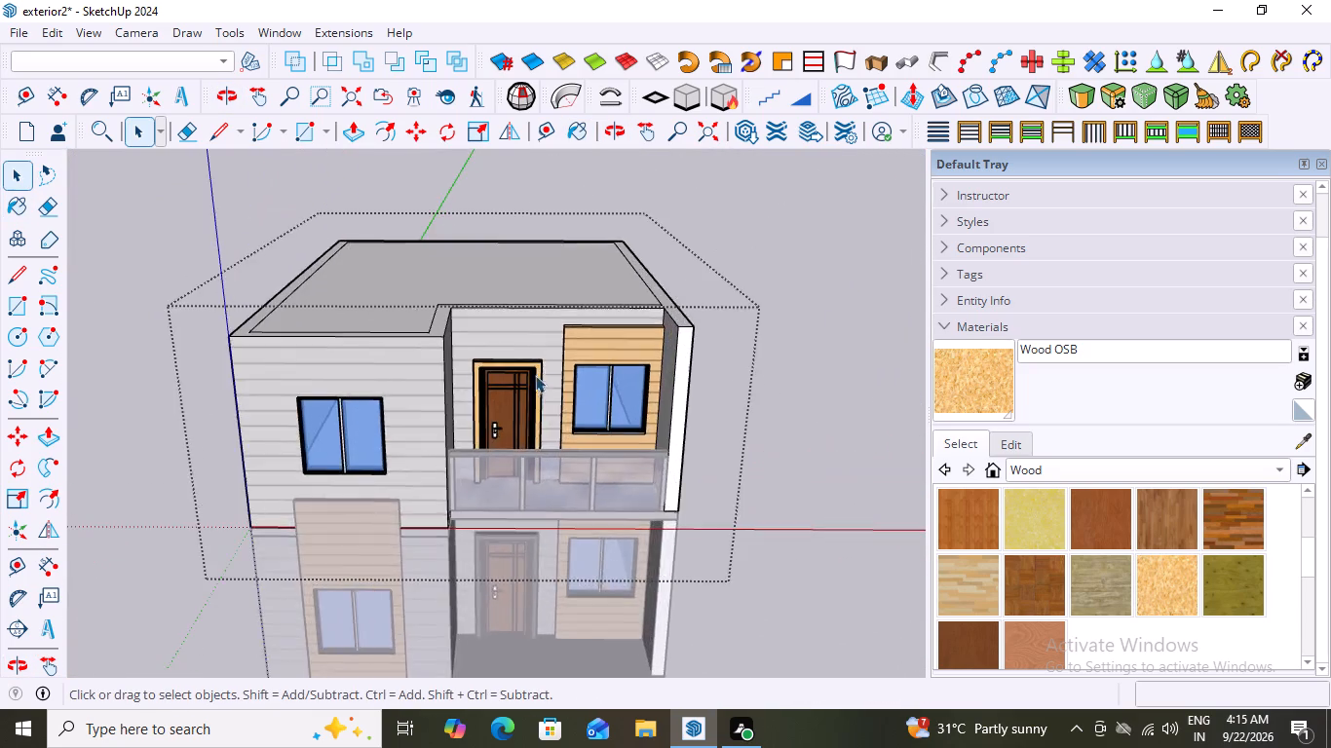
{"action": "scroll", "coordinate": [535, 375], "scroll_direction": "up", "scroll_amount": 7}
{"action": "middle_click_drag", "start_coordinate": [469, 368], "coordinate": [478, 424]}
{"action": "scroll", "coordinate": [478, 412], "scroll_direction": "up", "scroll_amount": 5}
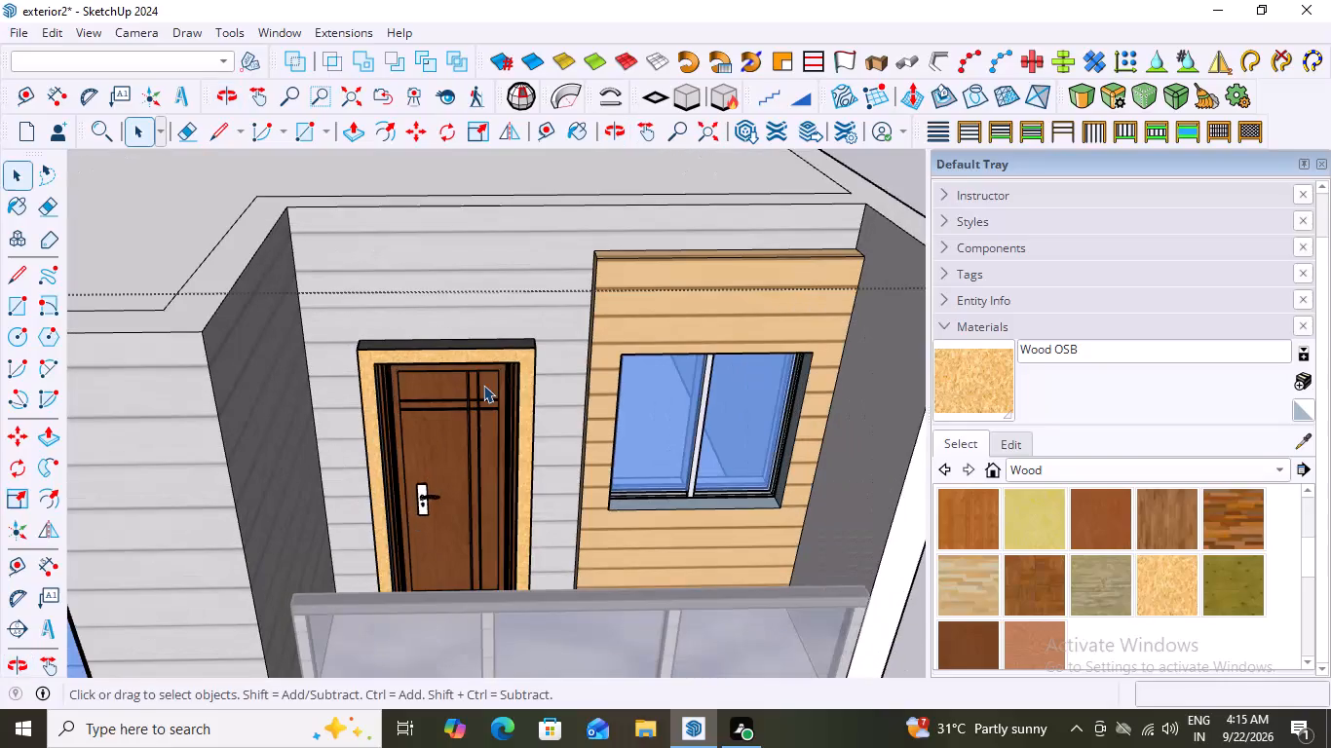
Reopen the upper-floor door surround, repaint its front face with Wood Bamboo from the Wood collection, and leave its editing mode.
{"action": "scroll", "coordinate": [483, 385], "scroll_direction": "up", "scroll_amount": 6}
{"action": "double_click", "coordinate": [448, 314]}
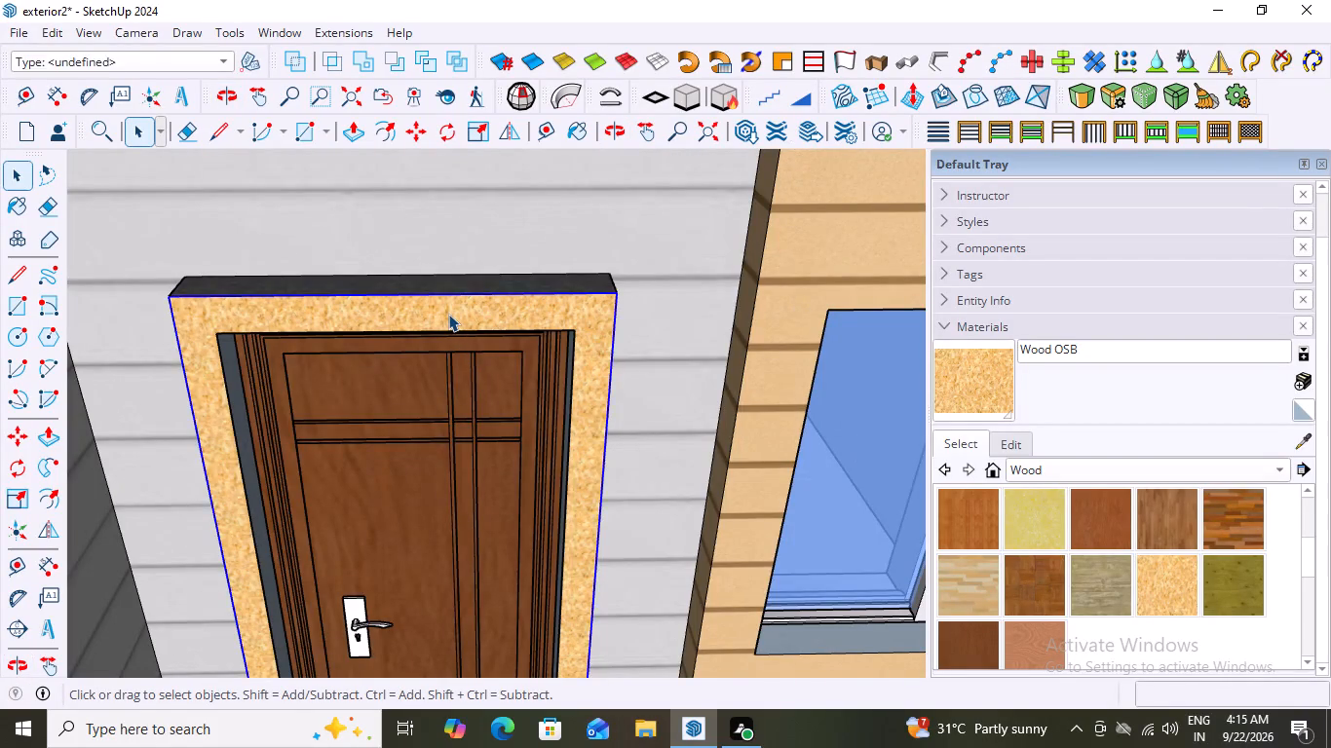
{"action": "left_click", "coordinate": [448, 314]}
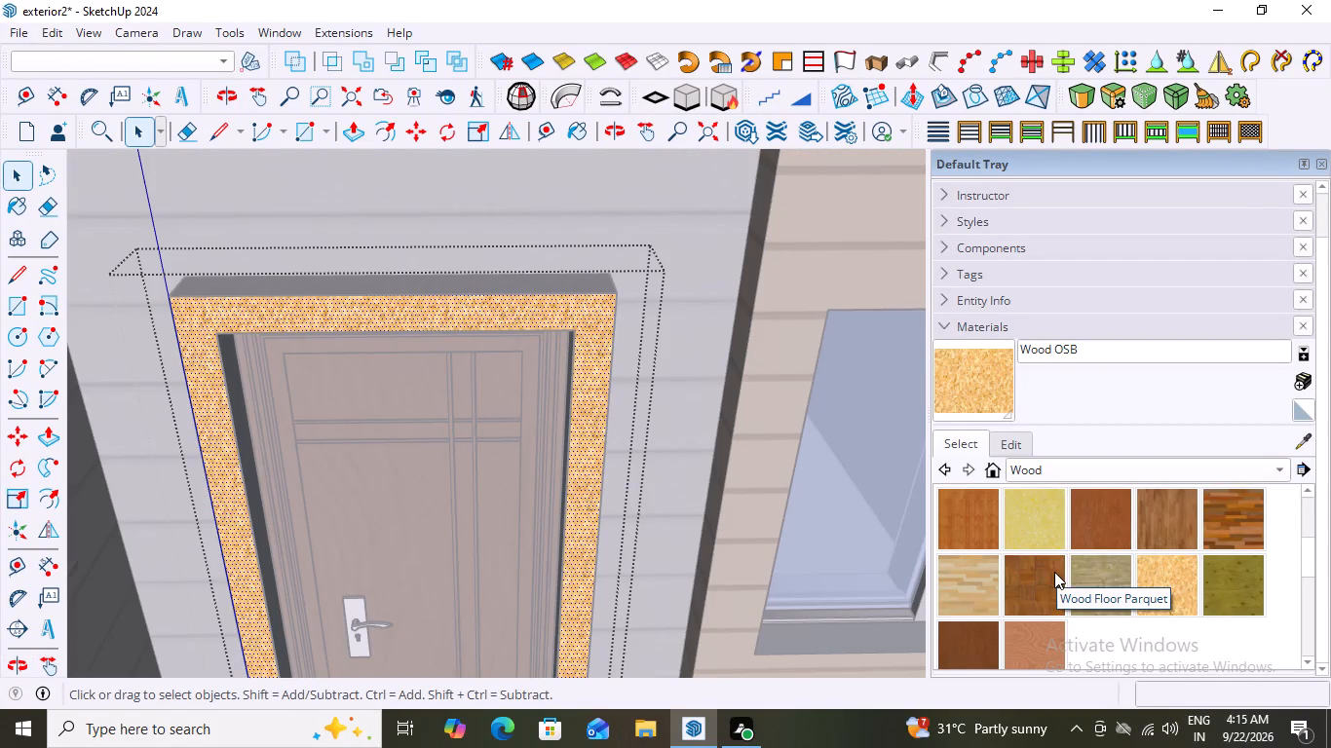
{"action": "left_click", "coordinate": [971, 520]}
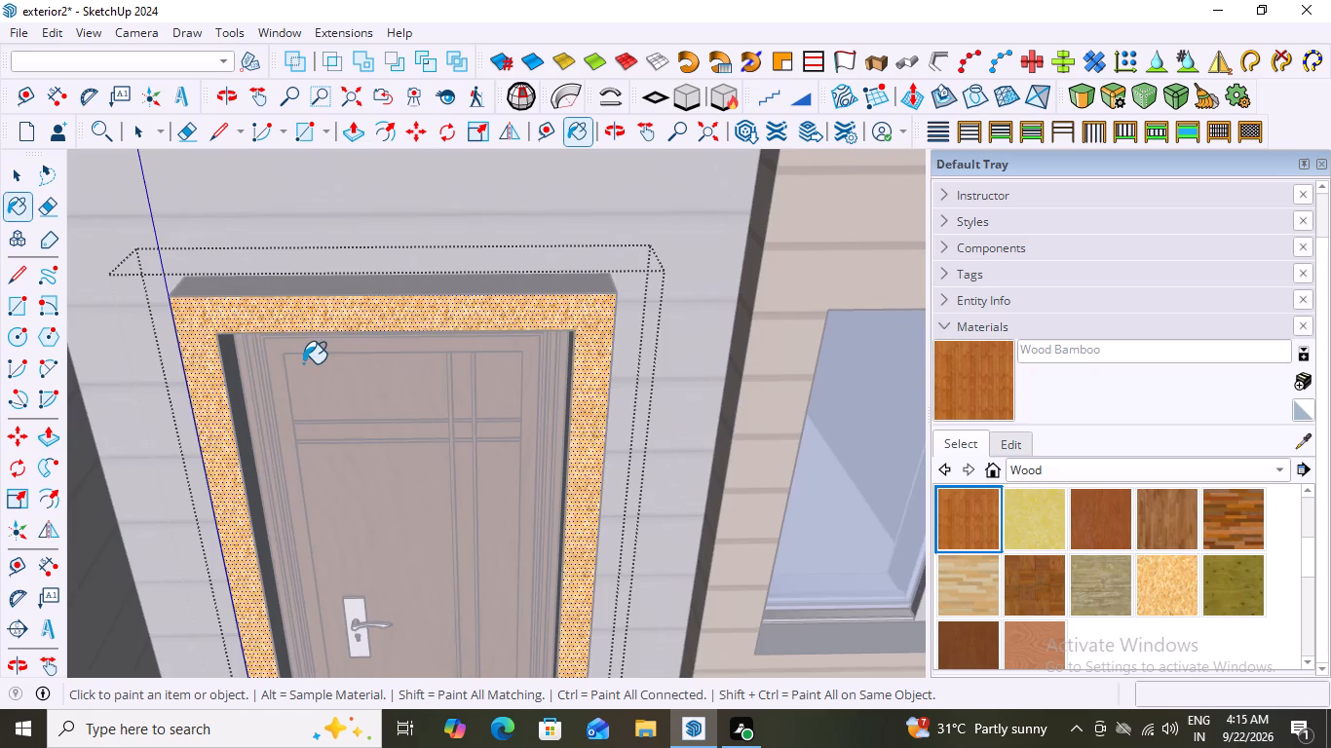
{"action": "scroll", "coordinate": [304, 361], "scroll_direction": "up", "scroll_amount": 2}
{"action": "left_click", "coordinate": [382, 301]}
{"action": "scroll", "coordinate": [361, 364], "scroll_direction": "down", "scroll_amount": 6}
{"action": "middle_click_drag", "start_coordinate": [403, 409], "coordinate": [387, 337]}
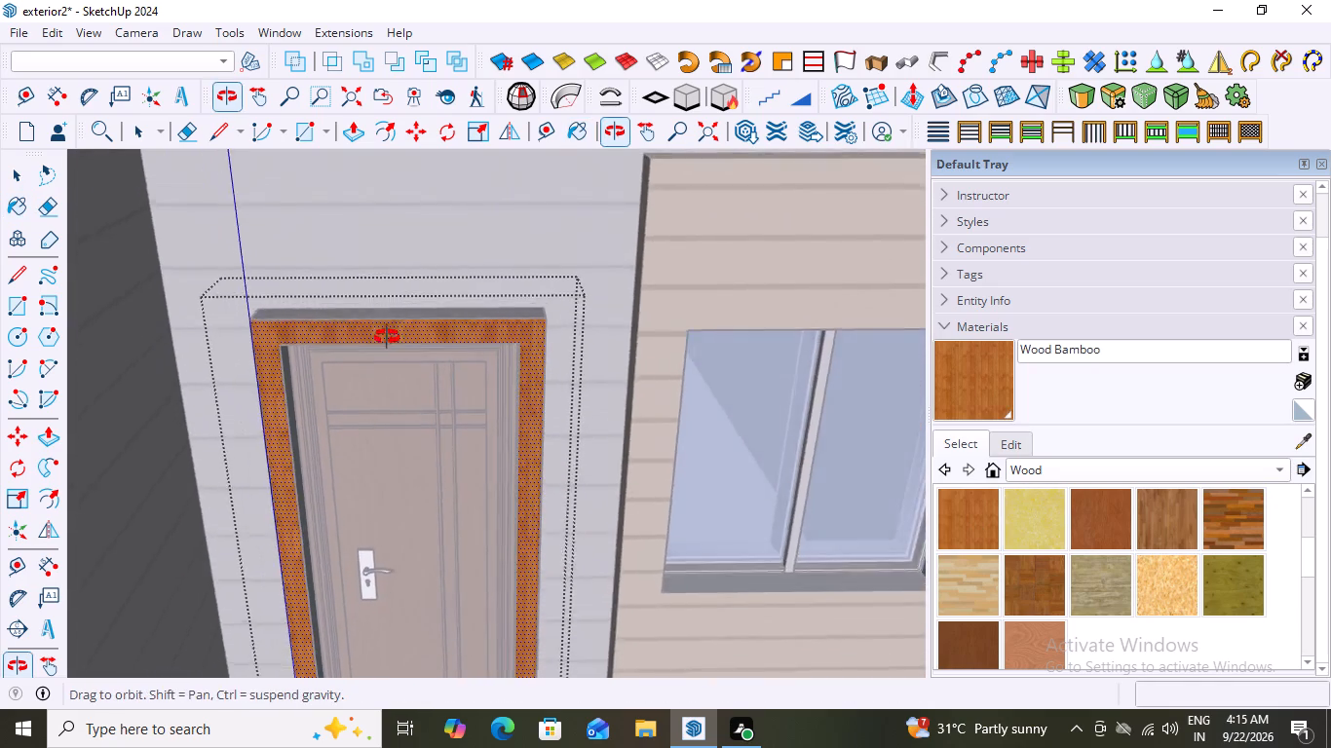
{"action": "middle_click_drag", "start_coordinate": [387, 337], "coordinate": [380, 312]}
{"action": "key", "text": "space"}
{"action": "scroll", "coordinate": [452, 363], "scroll_direction": "down", "scroll_amount": 13}
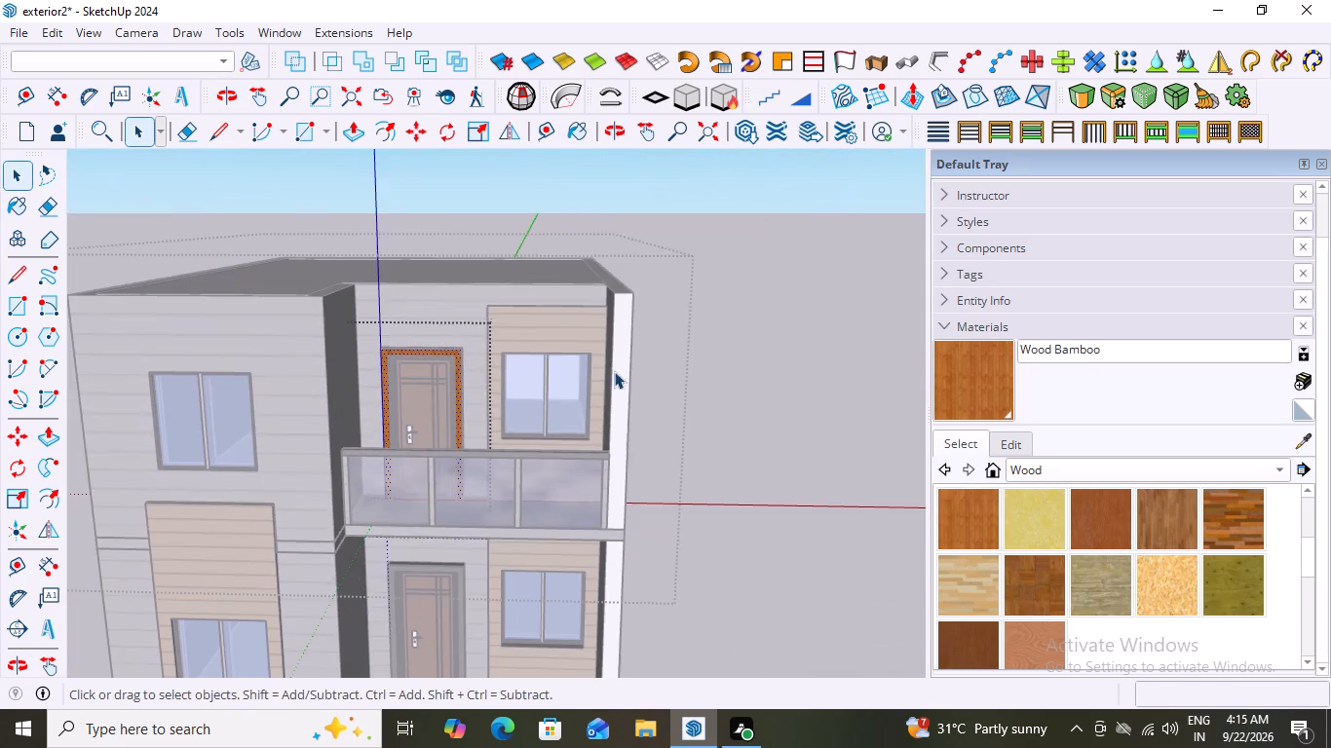
{"action": "left_click", "coordinate": [777, 339]}
Examine the upper-floor door surround's front face and top edge, up close and against the whole upper-floor facade.
{"action": "middle_click_drag", "start_coordinate": [369, 361], "coordinate": [399, 351]}
{"action": "scroll", "coordinate": [427, 370], "scroll_direction": "up", "scroll_amount": 9}
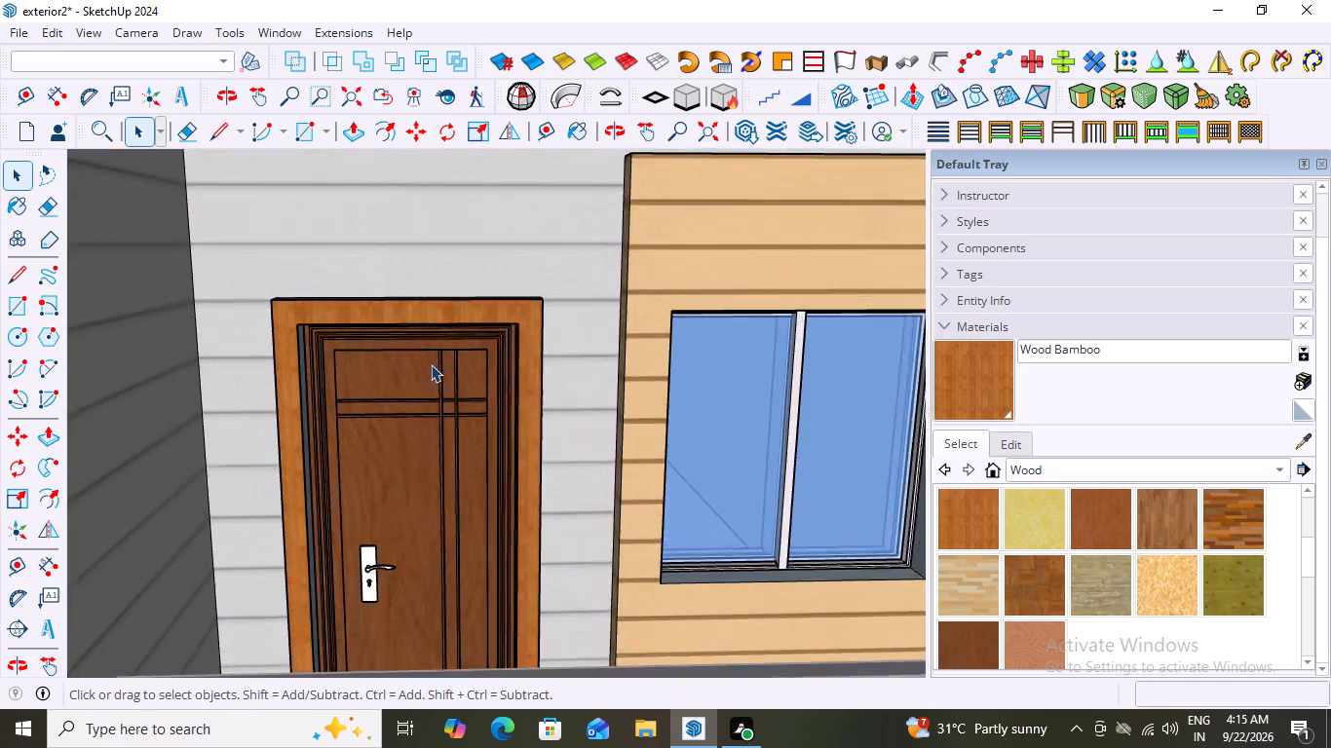
{"action": "scroll", "coordinate": [431, 364], "scroll_direction": "up", "scroll_amount": 5}
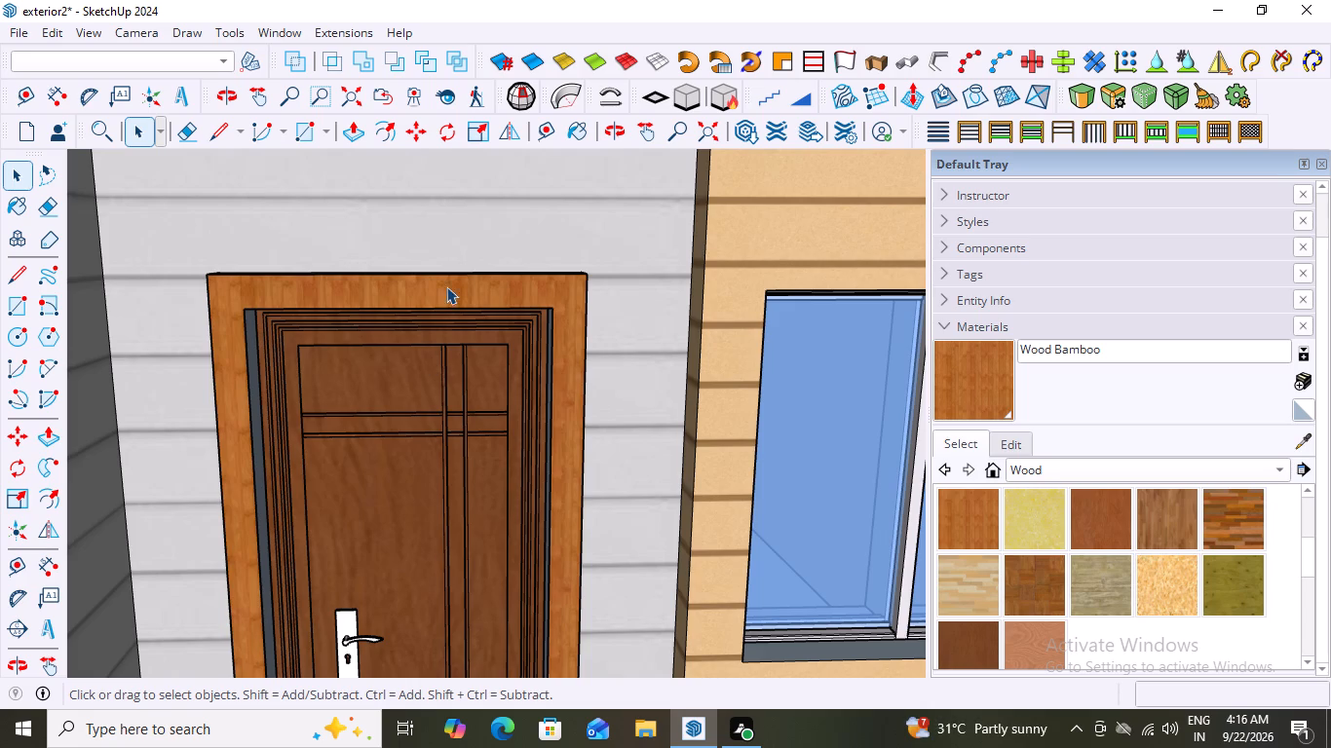
{"action": "scroll", "coordinate": [550, 145], "scroll_direction": "down", "scroll_amount": 5}
{"action": "scroll", "coordinate": [558, 243], "scroll_direction": "down", "scroll_amount": 8}
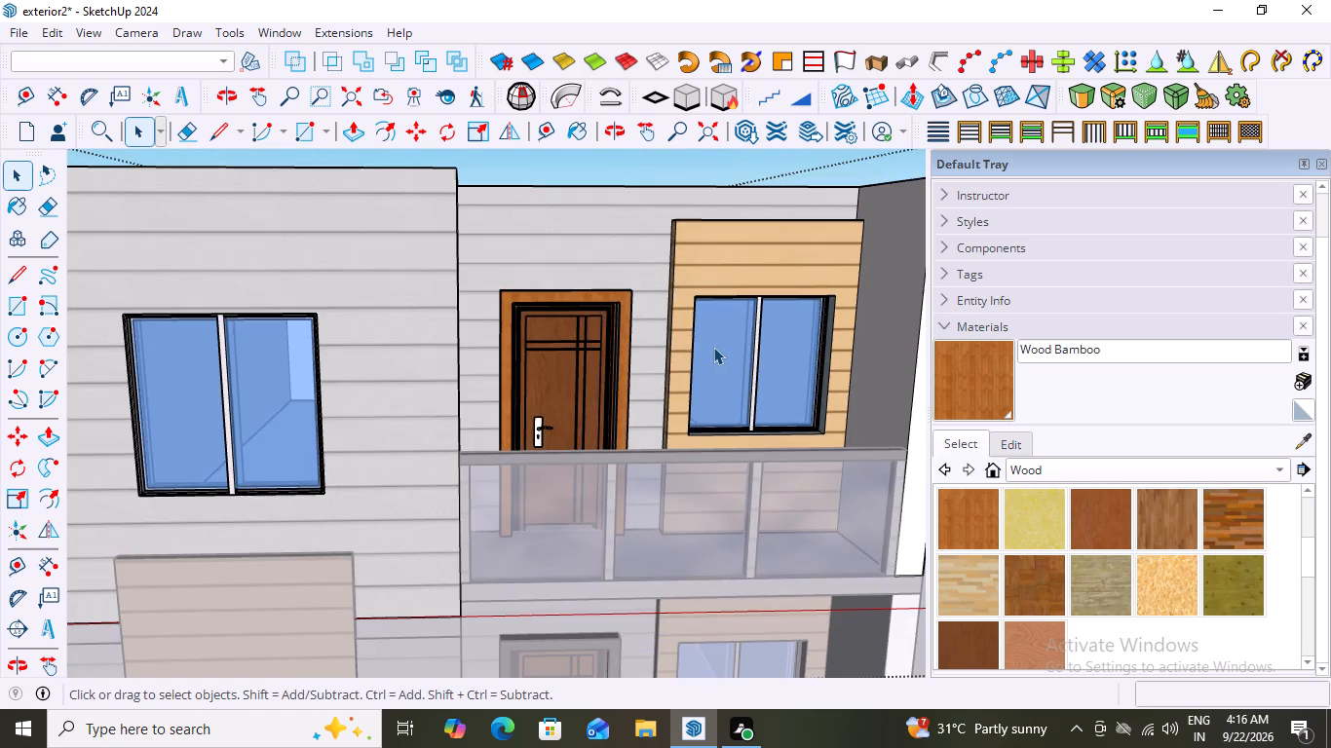
{"action": "scroll", "coordinate": [659, 399], "scroll_direction": "down", "scroll_amount": 3}
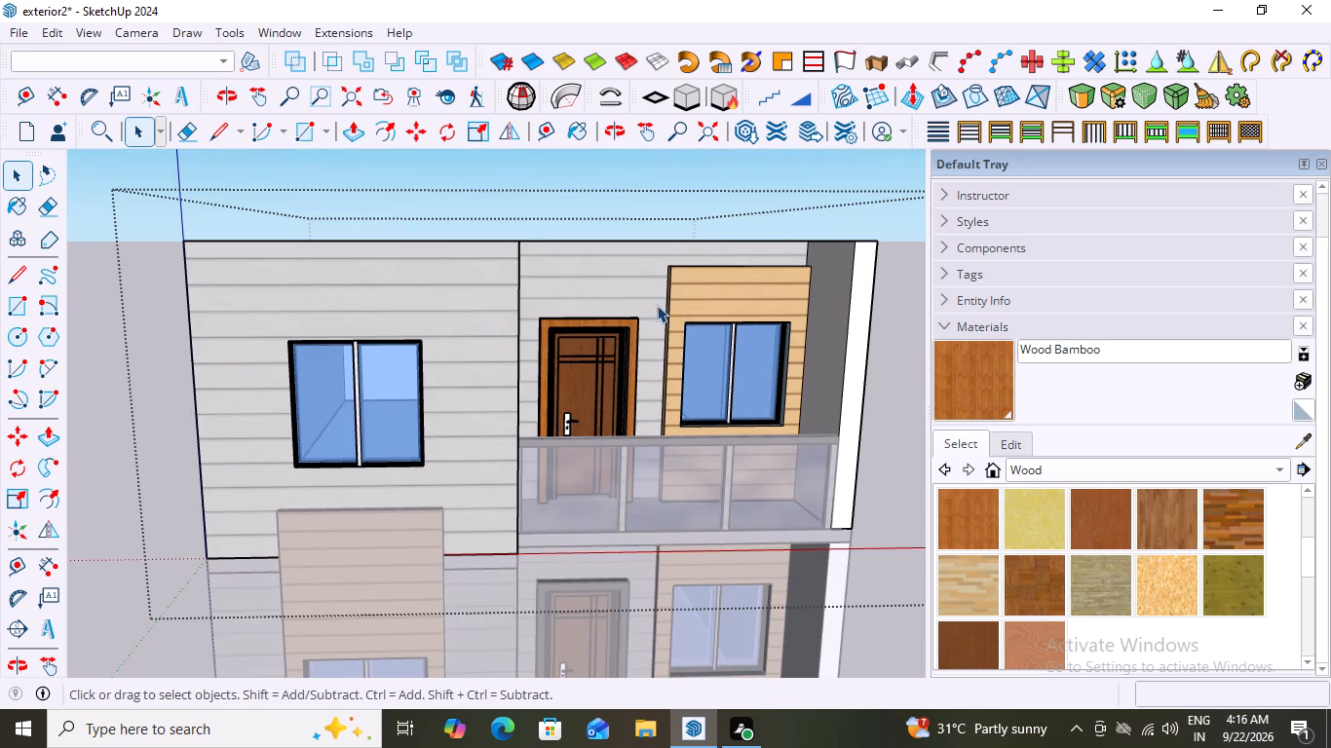
{"action": "middle_click_drag", "start_coordinate": [656, 307], "coordinate": [621, 483]}
{"action": "scroll", "coordinate": [648, 435], "scroll_direction": "up", "scroll_amount": 10}
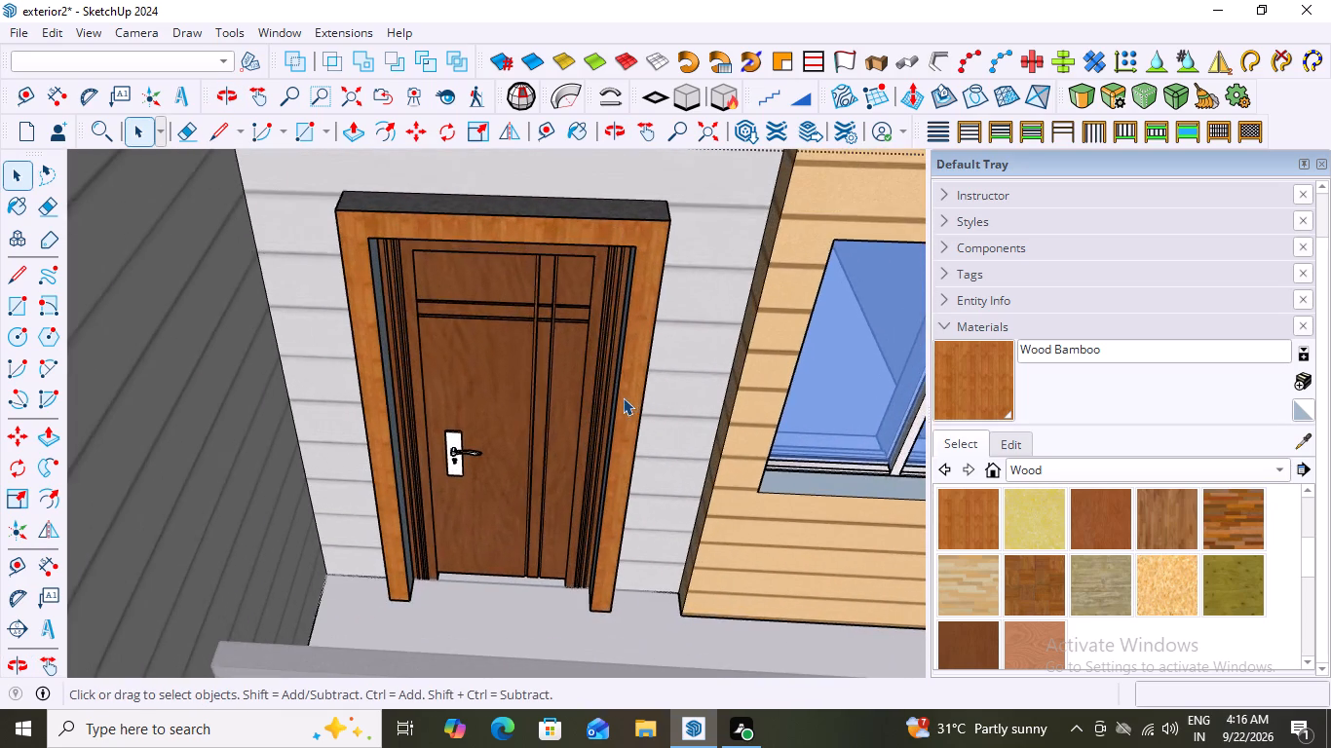
Examine the upper-floor door surround's wood front face and dark top edge from several angles against the door, siding and window cladding.
{"action": "middle_click_drag", "start_coordinate": [633, 397], "coordinate": [668, 380]}
{"action": "scroll", "coordinate": [671, 357], "scroll_direction": "up", "scroll_amount": 1}
{"action": "scroll", "coordinate": [670, 314], "scroll_direction": "down", "scroll_amount": 13}
{"action": "middle_click_drag", "start_coordinate": [657, 321], "coordinate": [686, 287]}
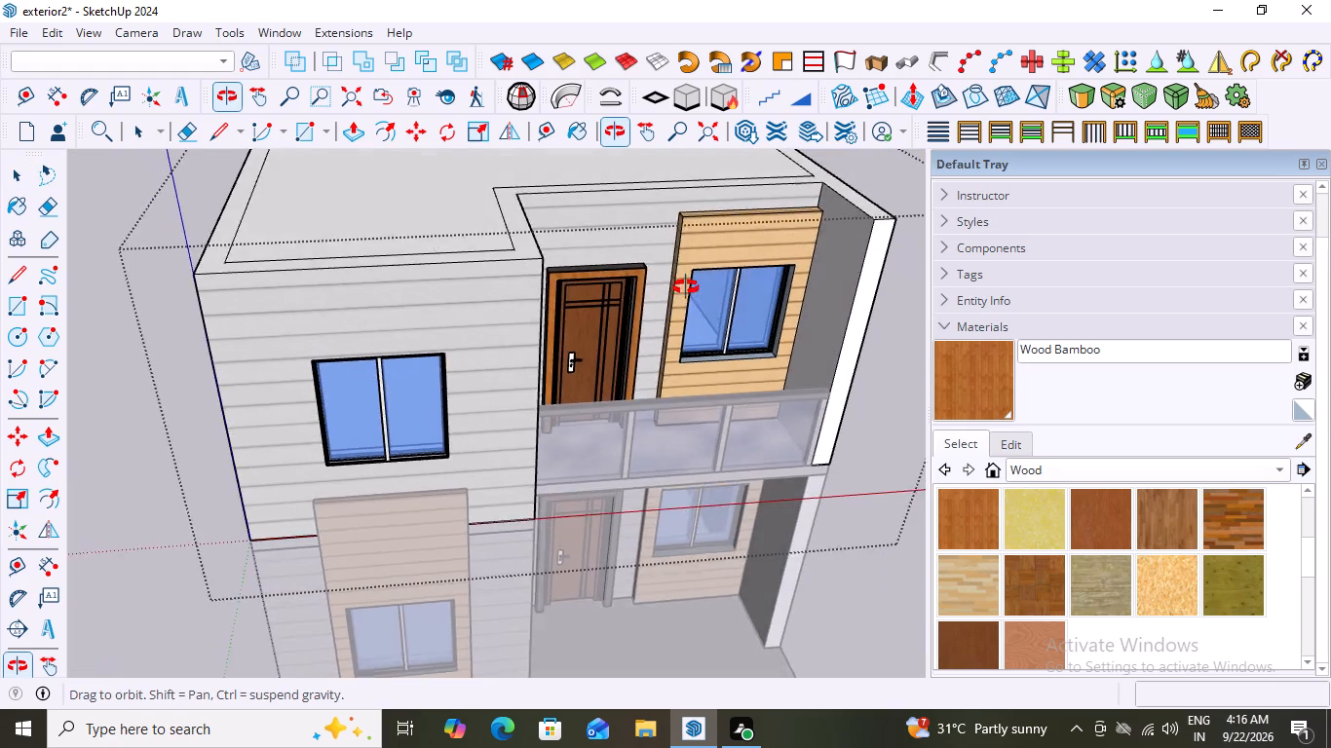
{"action": "middle_click_drag", "start_coordinate": [686, 287], "coordinate": [687, 291]}
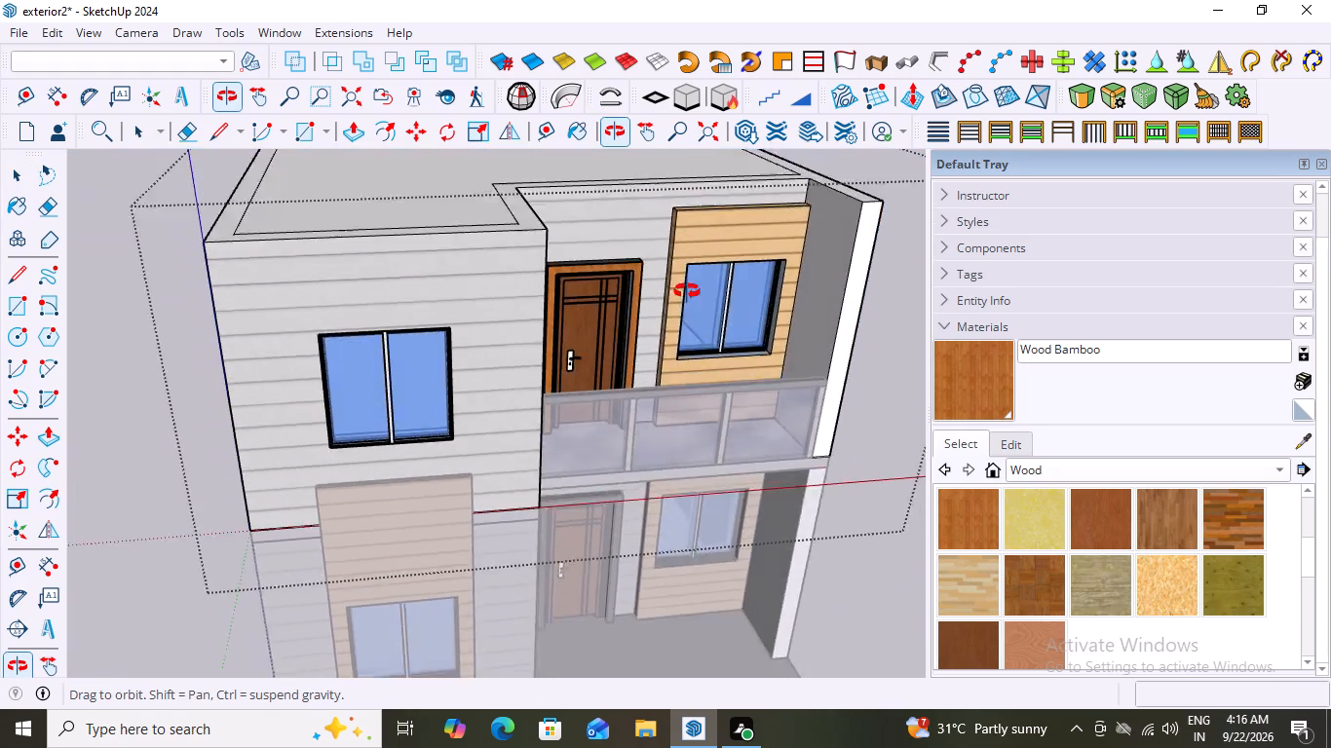
{"action": "middle_click_drag", "start_coordinate": [687, 291], "coordinate": [614, 328]}
{"action": "scroll", "coordinate": [614, 328], "scroll_direction": "up", "scroll_amount": 5}
{"action": "middle_click_drag", "start_coordinate": [621, 309], "coordinate": [663, 334]}
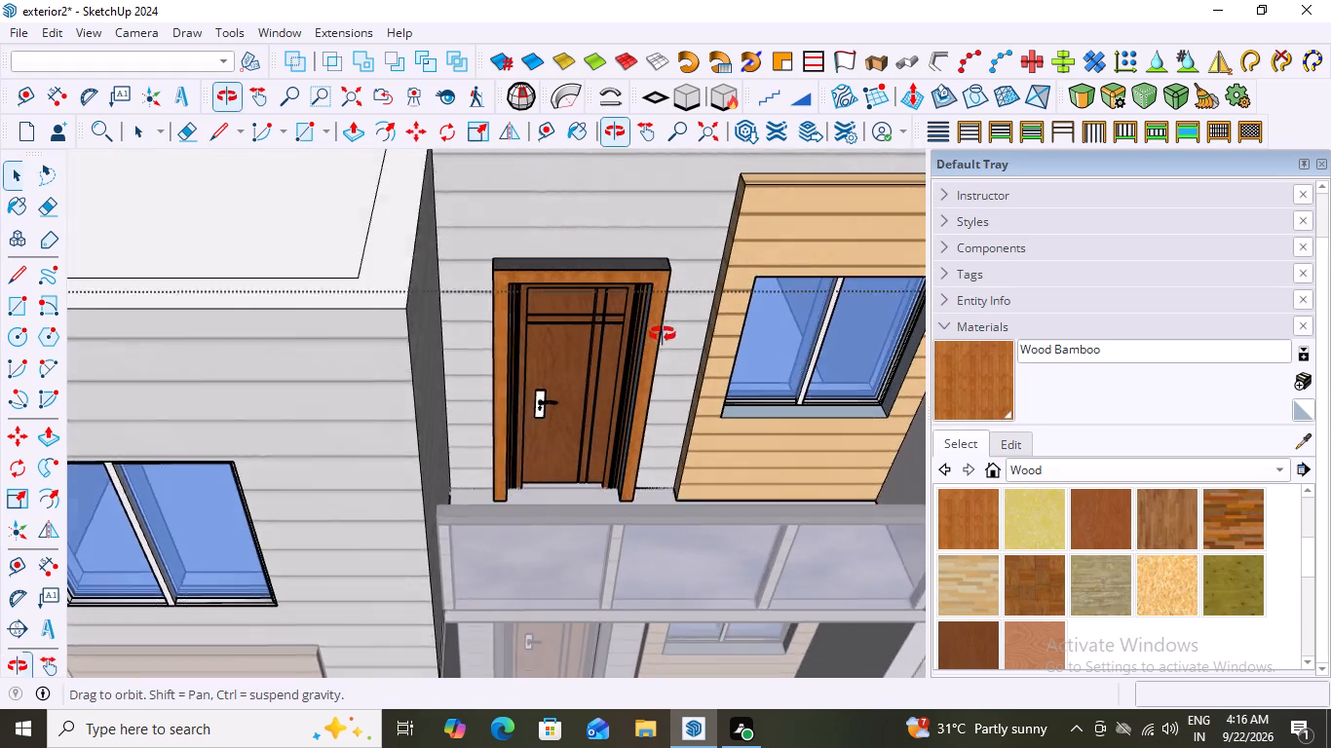
{"action": "middle_click_drag", "start_coordinate": [663, 334], "coordinate": [672, 338]}
{"action": "scroll", "coordinate": [676, 336], "scroll_direction": "up", "scroll_amount": 1}
{"action": "scroll", "coordinate": [676, 334], "scroll_direction": "down", "scroll_amount": 5}
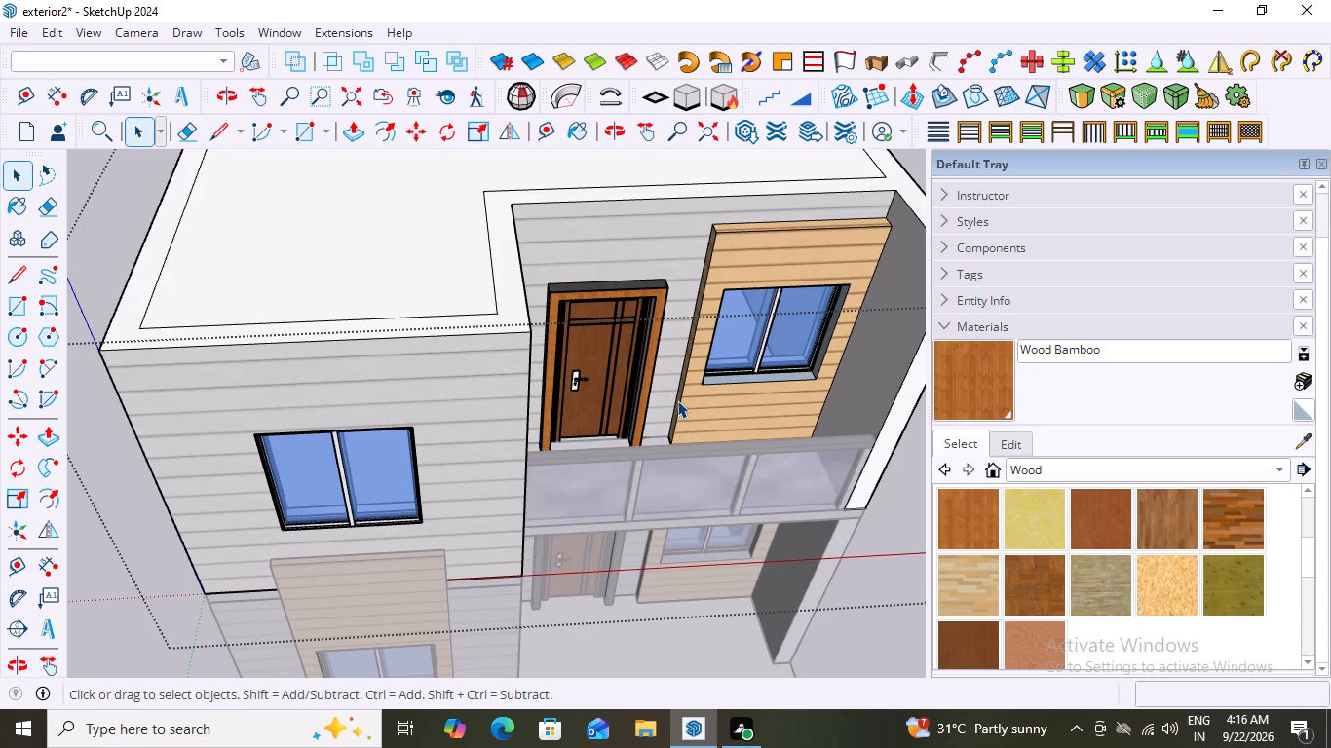
{"action": "scroll", "coordinate": [637, 385], "scroll_direction": "up", "scroll_amount": 3}
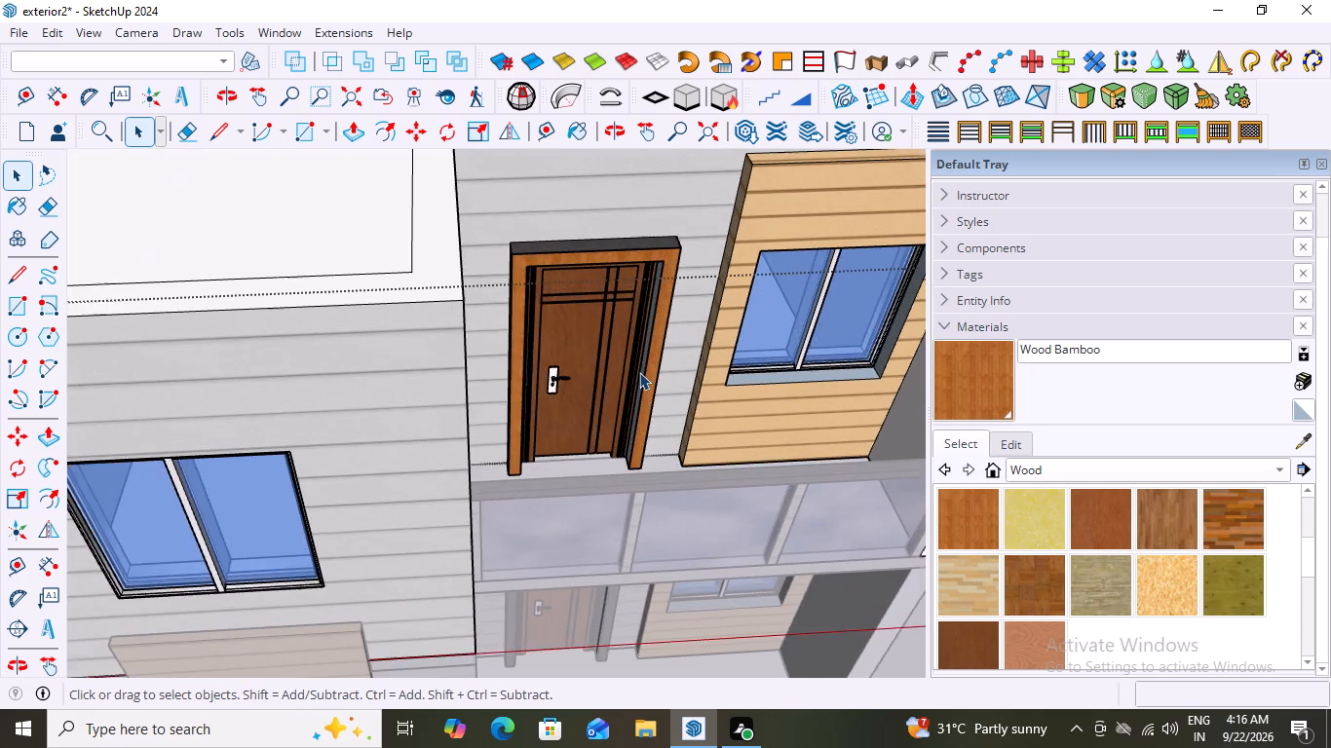
{"action": "scroll", "coordinate": [640, 366], "scroll_direction": "up", "scroll_amount": 2}
{"action": "scroll", "coordinate": [598, 225], "scroll_direction": "up", "scroll_amount": 1}
{"action": "middle_click_drag", "start_coordinate": [593, 242], "coordinate": [584, 174]}
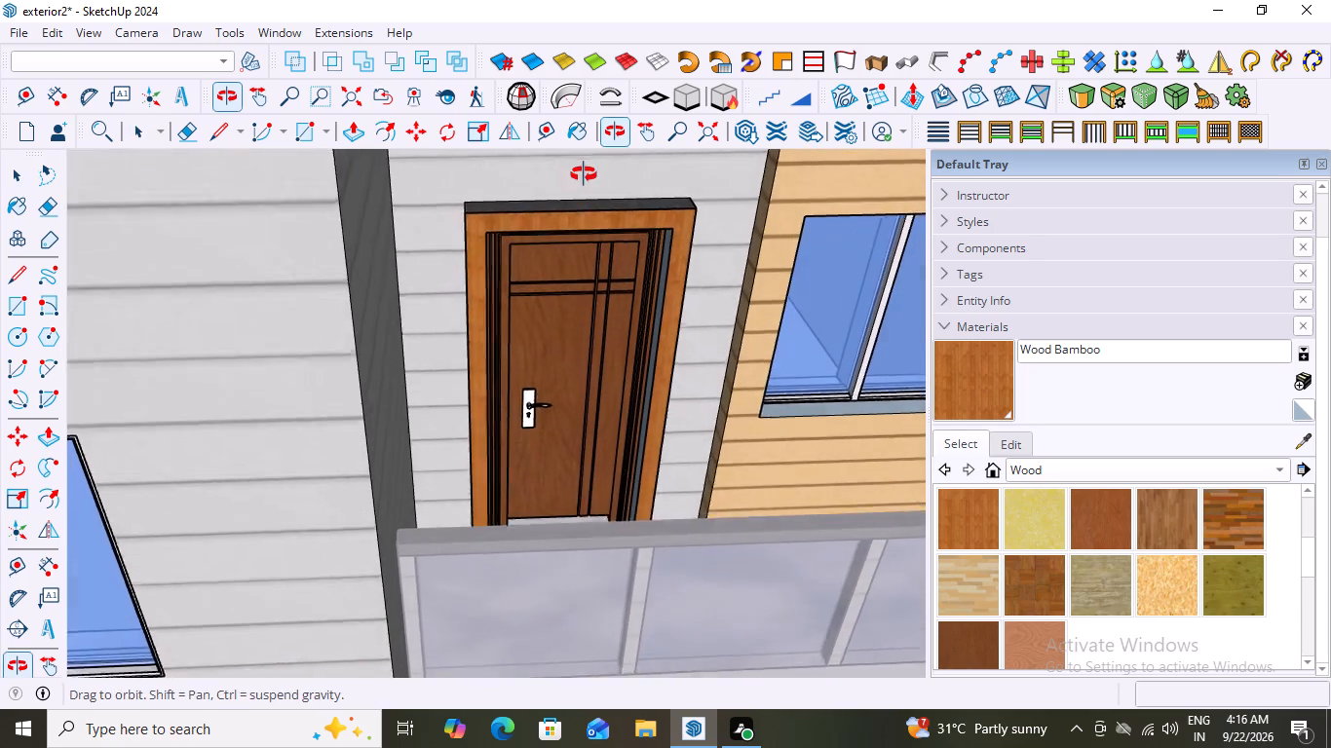
{"action": "middle_click_drag", "start_coordinate": [584, 174], "coordinate": [580, 165]}
{"action": "scroll", "coordinate": [581, 232], "scroll_direction": "down", "scroll_amount": 6}
{"action": "scroll", "coordinate": [643, 226], "scroll_direction": "up", "scroll_amount": 7}
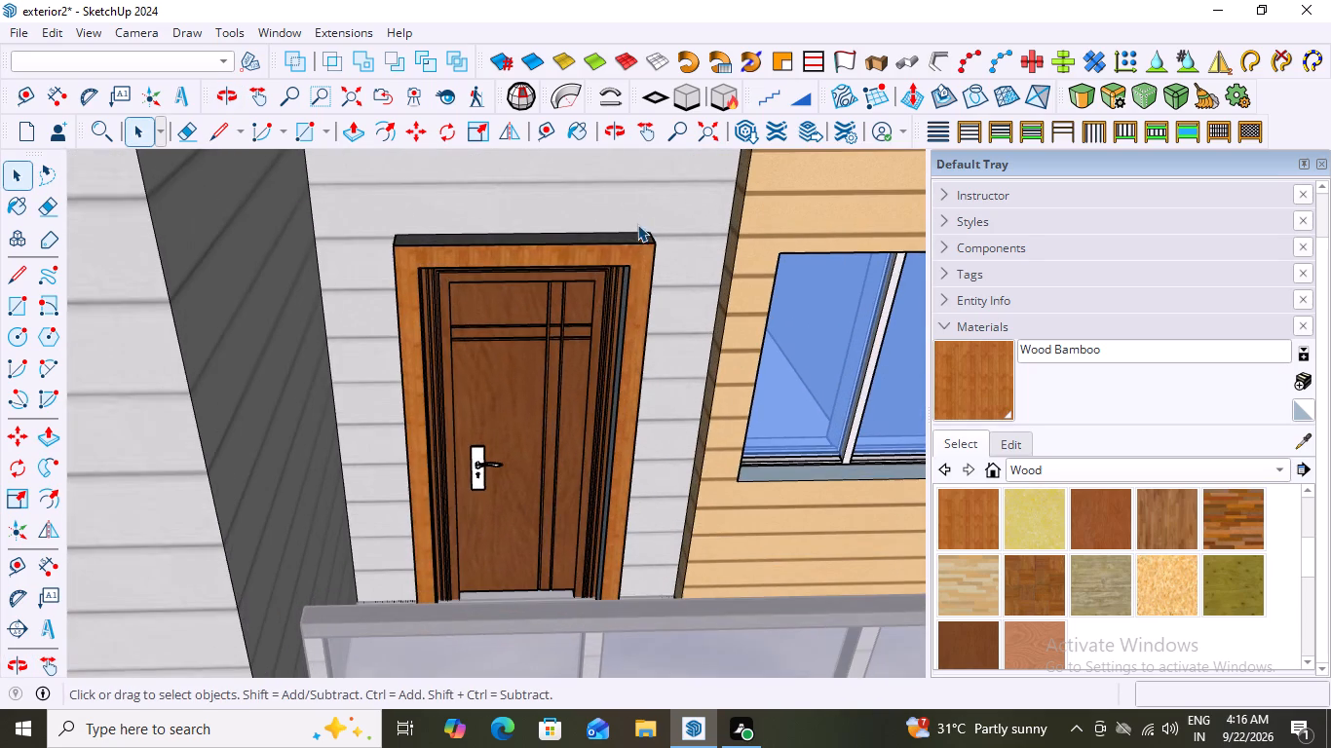
{"action": "middle_click_drag", "start_coordinate": [613, 264], "coordinate": [613, 168]}
{"action": "scroll", "coordinate": [613, 168], "scroll_direction": "down", "scroll_amount": 4}
{"action": "scroll", "coordinate": [598, 256], "scroll_direction": "up", "scroll_amount": 3}
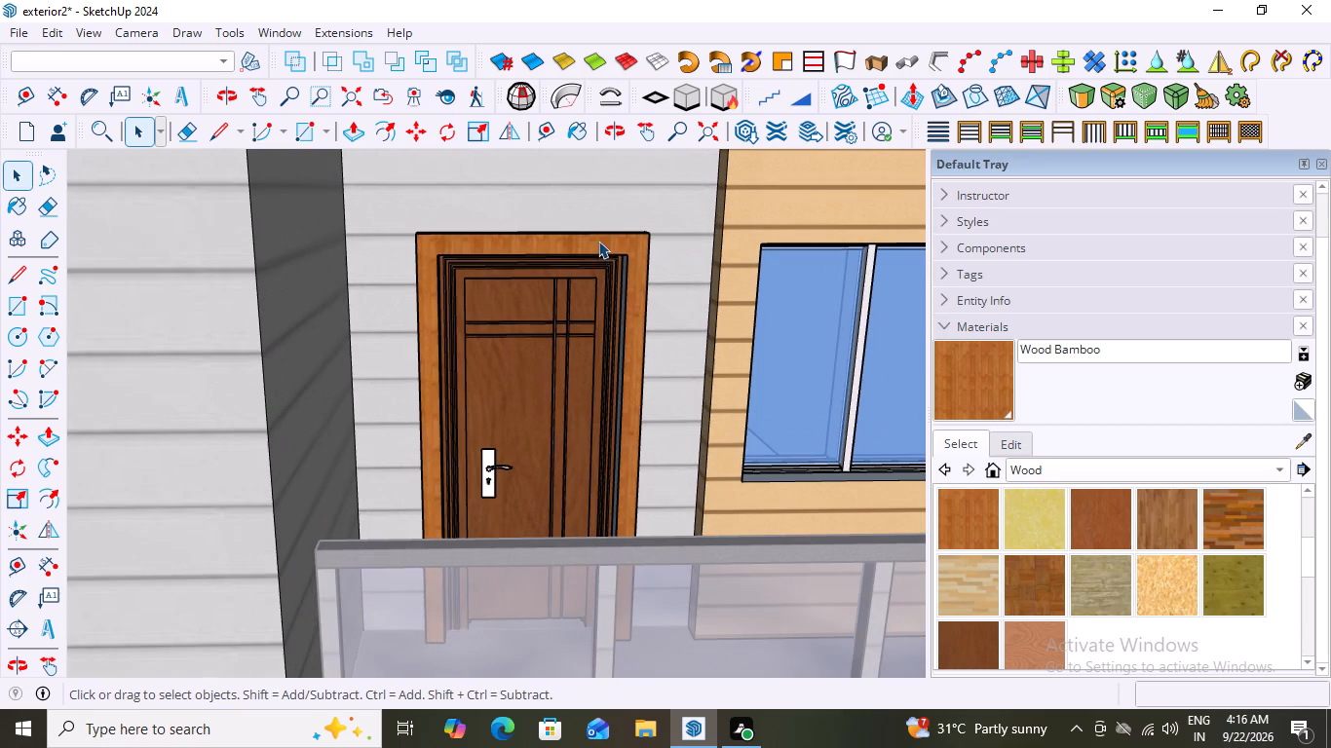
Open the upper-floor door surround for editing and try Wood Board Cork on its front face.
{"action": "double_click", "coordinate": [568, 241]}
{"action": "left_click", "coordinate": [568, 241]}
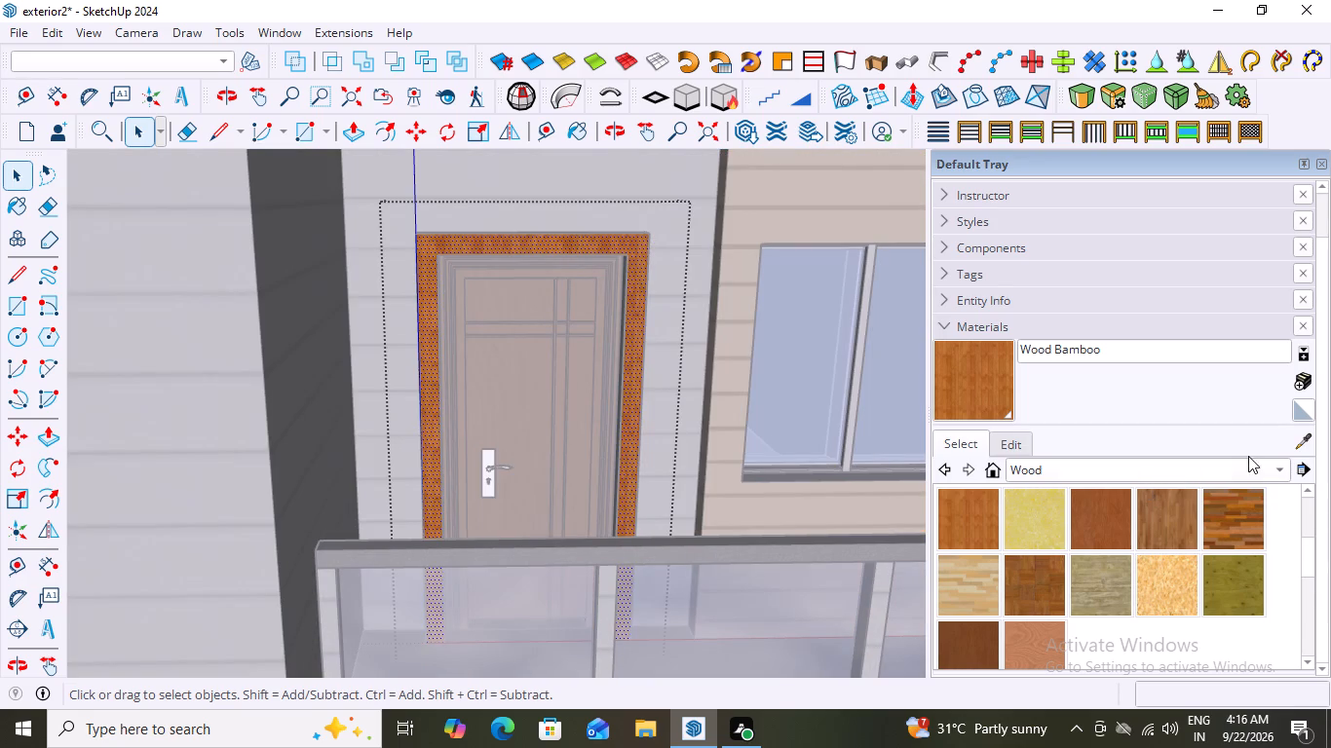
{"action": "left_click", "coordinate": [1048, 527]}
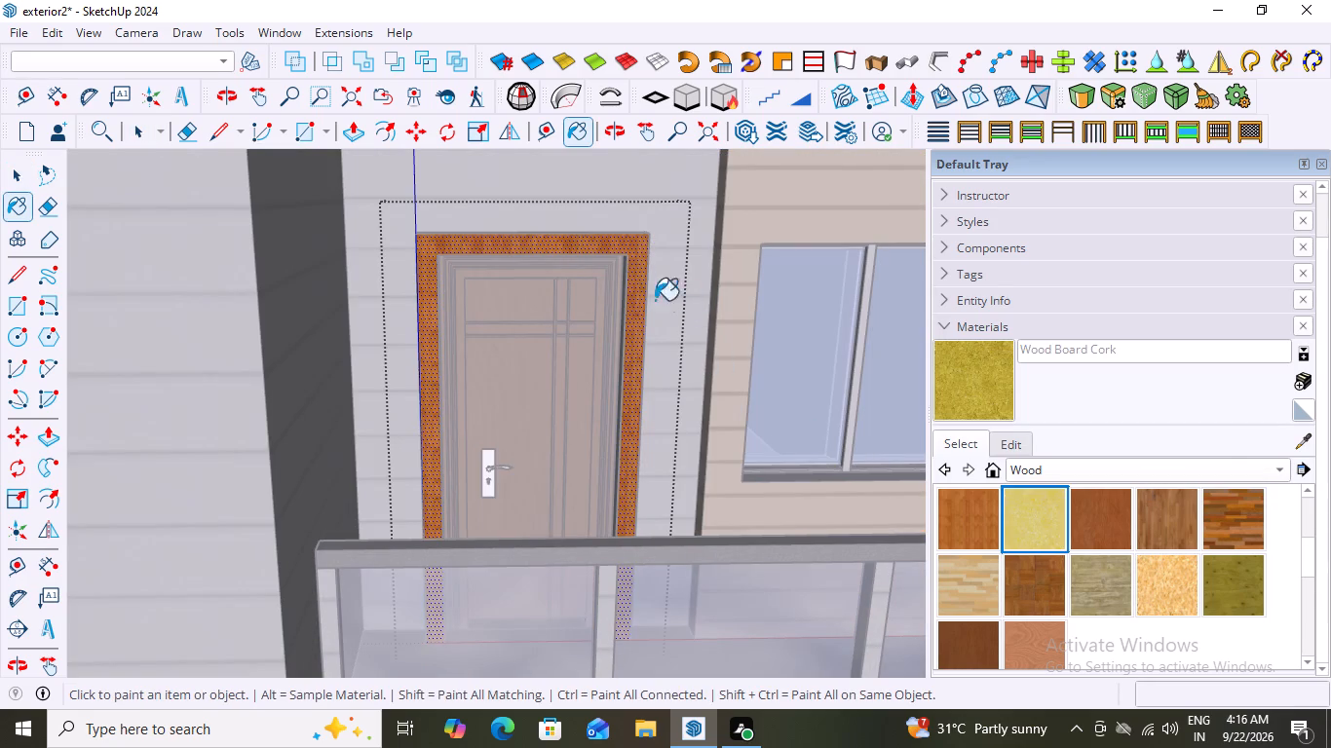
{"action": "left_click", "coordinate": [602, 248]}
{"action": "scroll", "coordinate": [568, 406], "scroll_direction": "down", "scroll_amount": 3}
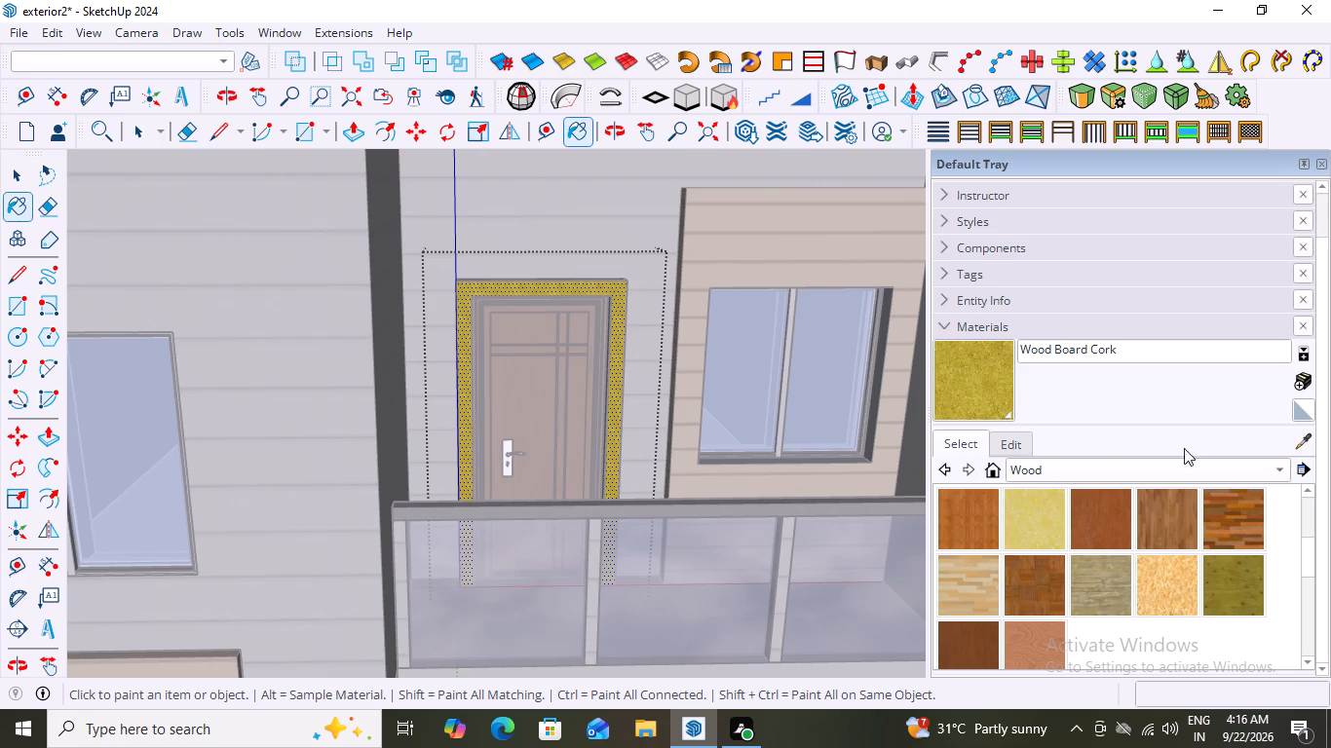
Repaint the surround's front face with Granite Light Gray from the Stone collection and leave the surround's editing mode.
{"action": "left_click", "coordinate": [1283, 471]}
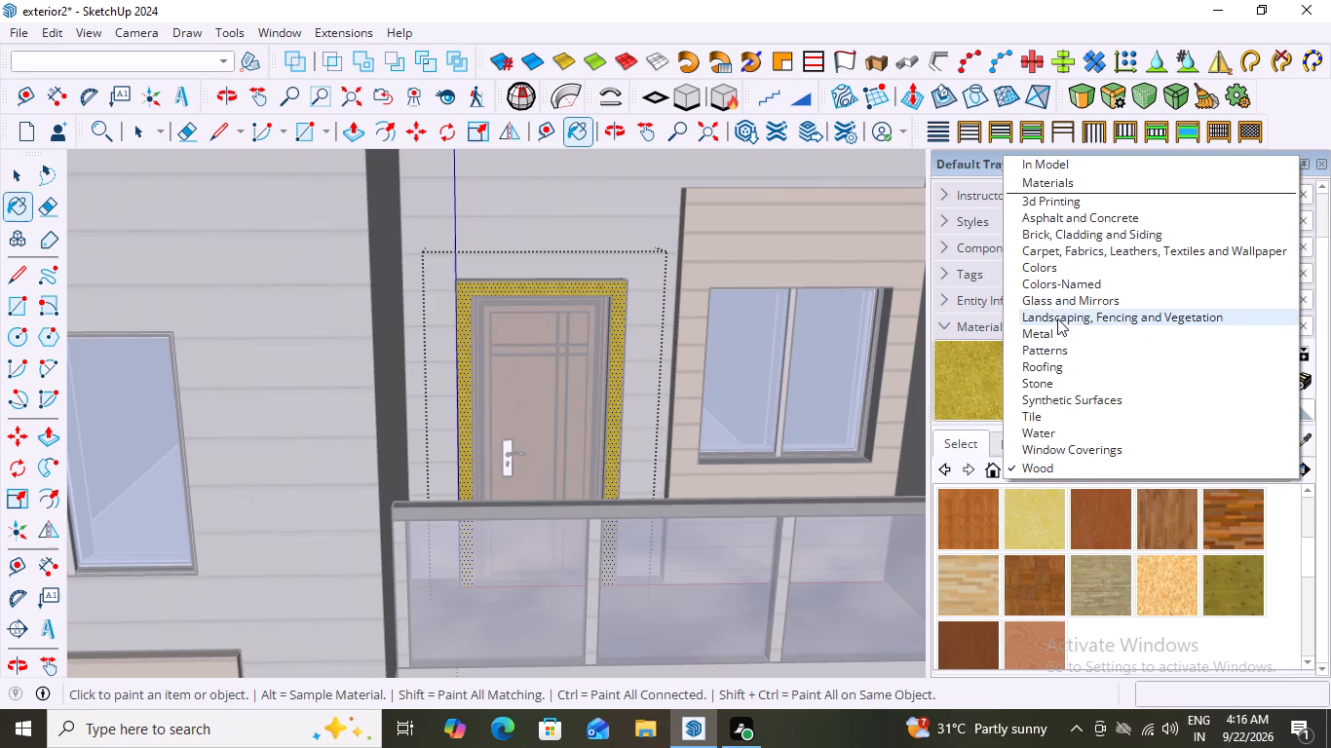
{"action": "left_click", "coordinate": [1046, 379]}
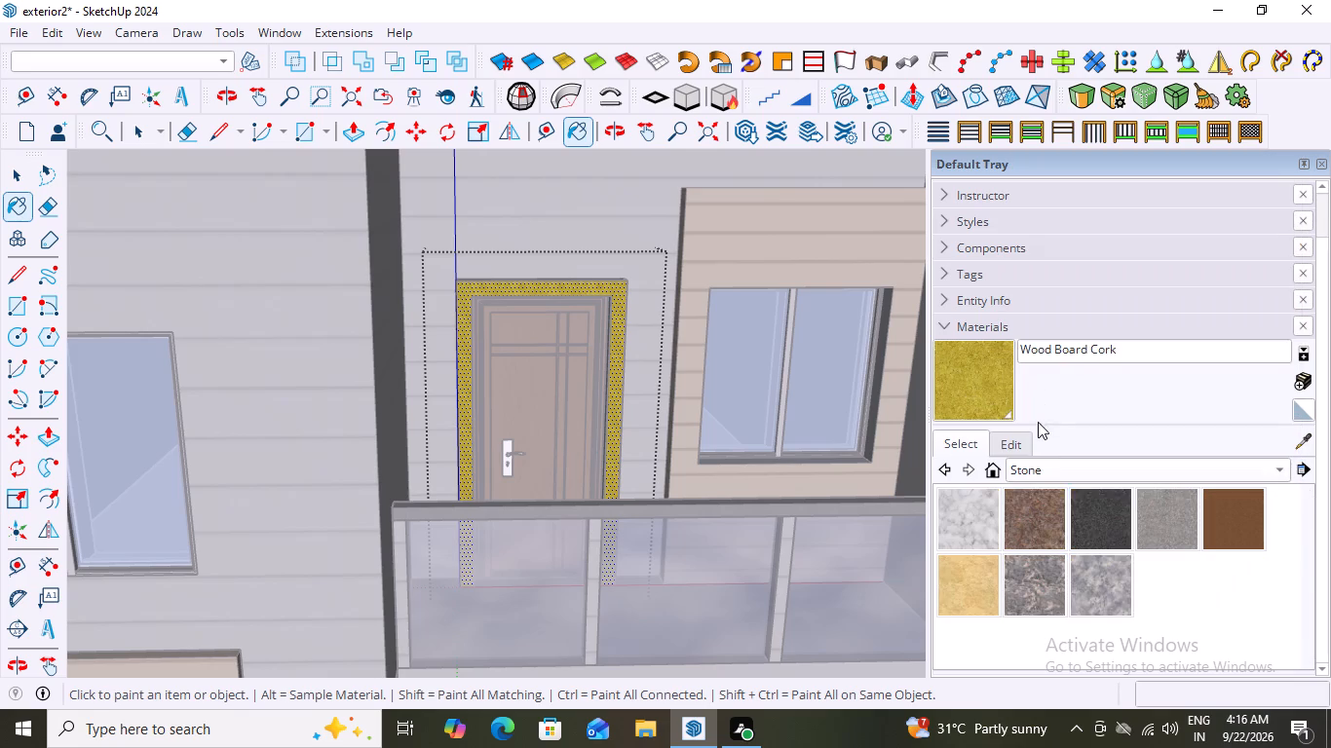
{"action": "left_click", "coordinate": [1170, 517]}
{"action": "scroll", "coordinate": [584, 304], "scroll_direction": "up", "scroll_amount": 2}
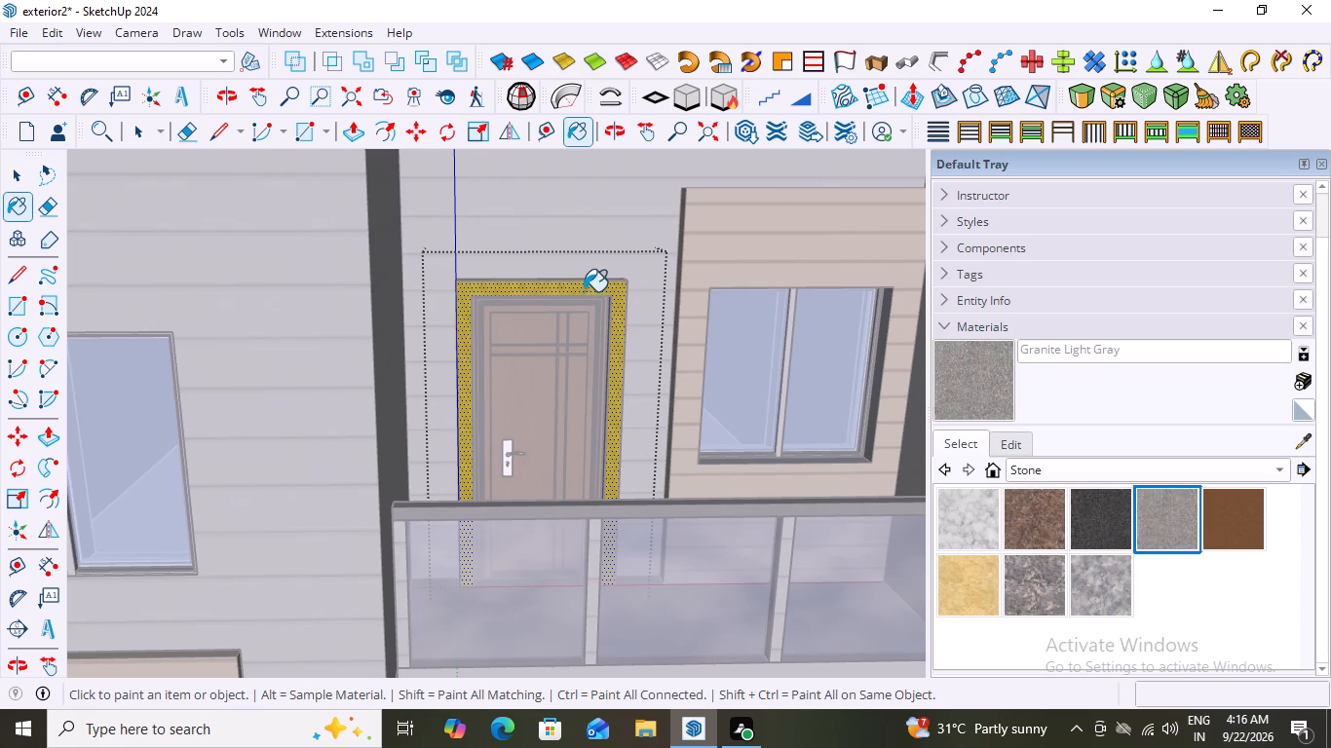
{"action": "scroll", "coordinate": [584, 291], "scroll_direction": "up", "scroll_amount": 3}
{"action": "left_click", "coordinate": [566, 281]}
{"action": "scroll", "coordinate": [582, 345], "scroll_direction": "down", "scroll_amount": 5}
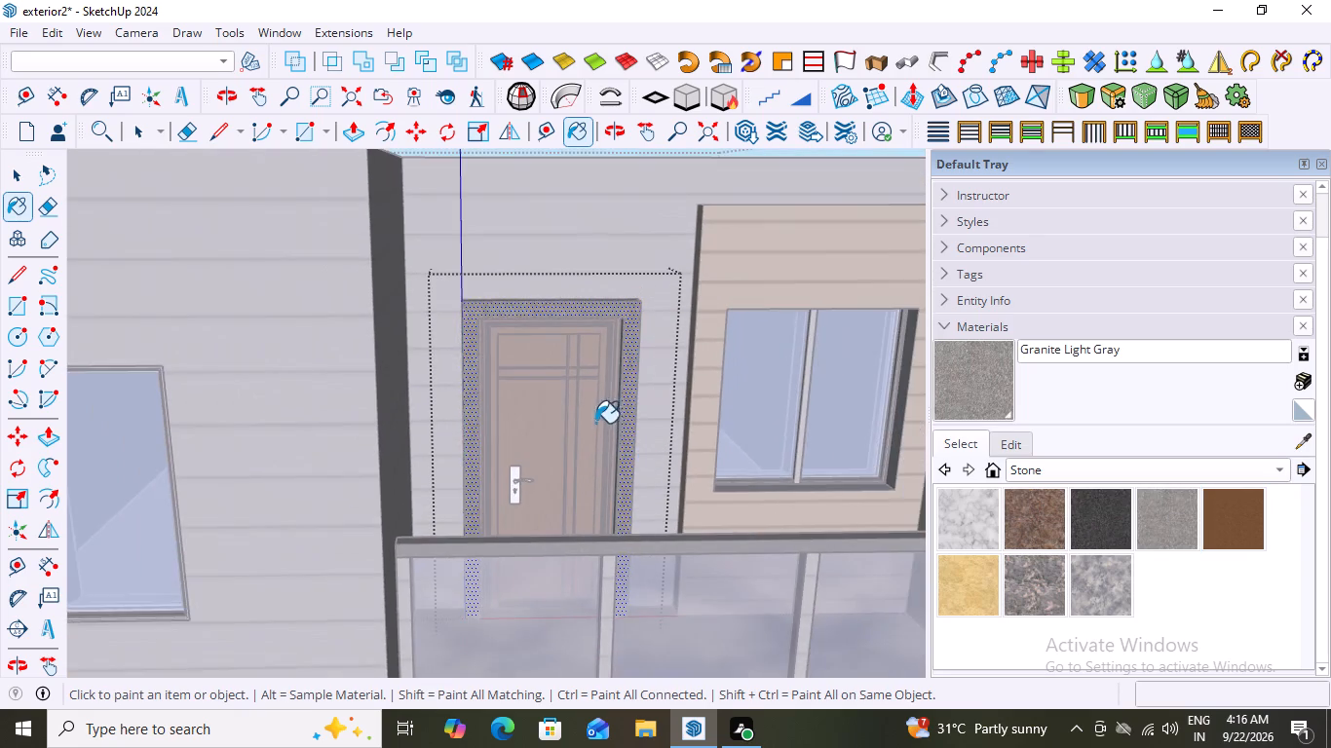
{"action": "middle_click_drag", "start_coordinate": [595, 423], "coordinate": [592, 614]}
{"action": "key", "text": "space"}
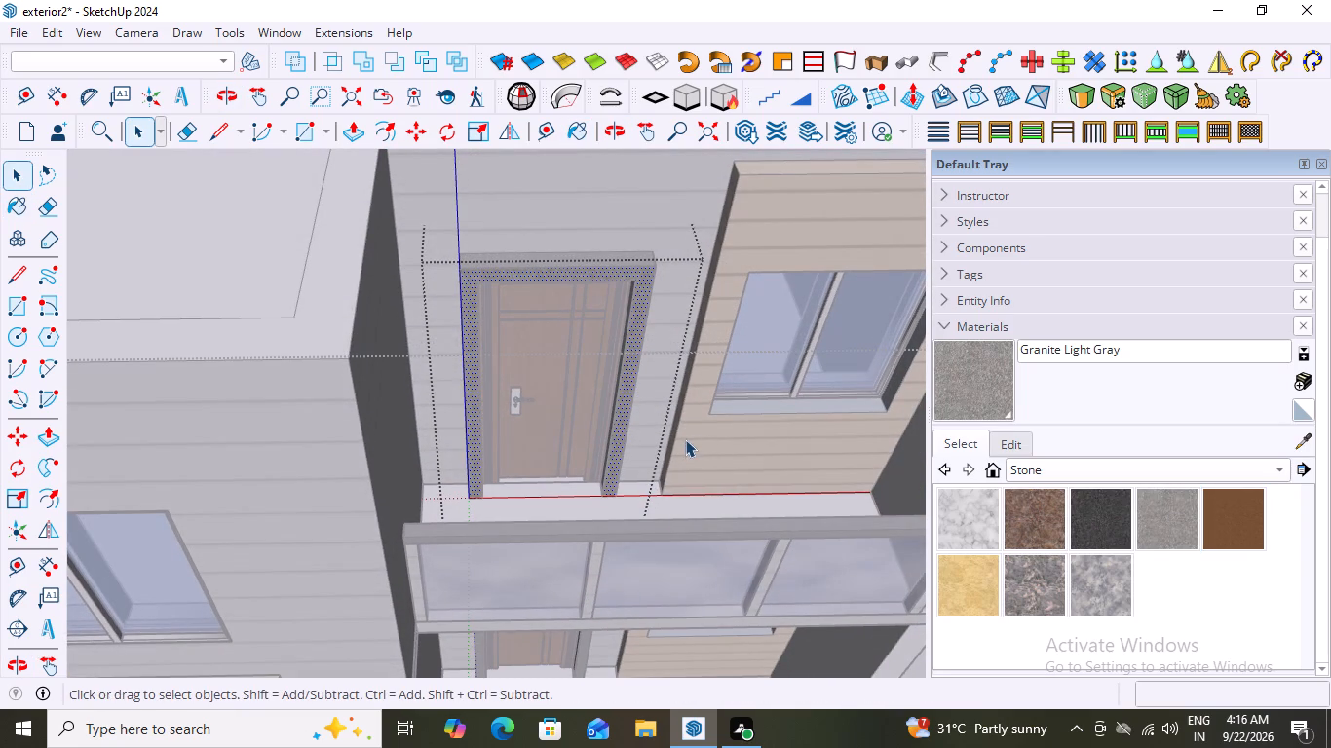
{"action": "scroll", "coordinate": [646, 423], "scroll_direction": "down", "scroll_amount": 7}
{"action": "left_click", "coordinate": [874, 306]}
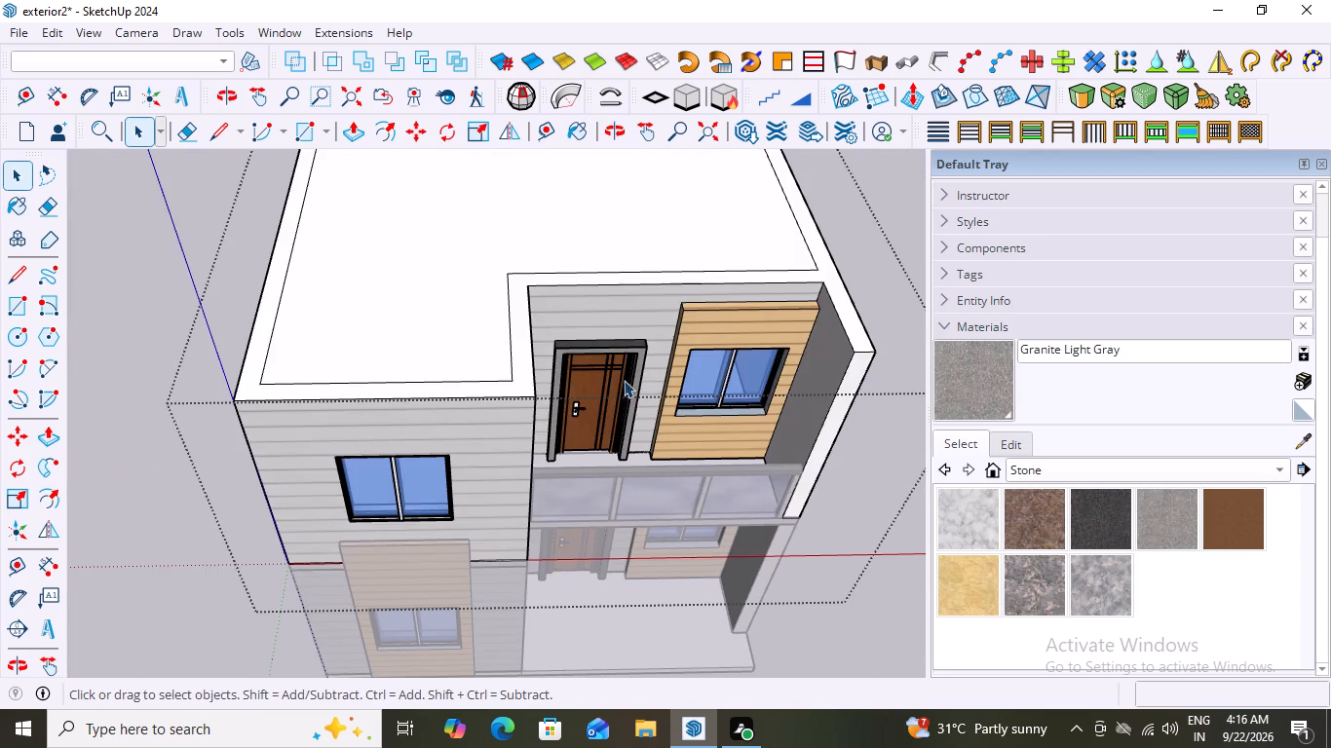
Examine the granite front face of the upper-floor door surround from above and from the front.
{"action": "middle_click_drag", "start_coordinate": [617, 363], "coordinate": [594, 436]}
{"action": "scroll", "coordinate": [586, 378], "scroll_direction": "up", "scroll_amount": 14}
{"action": "scroll", "coordinate": [614, 408], "scroll_direction": "down", "scroll_amount": 4}
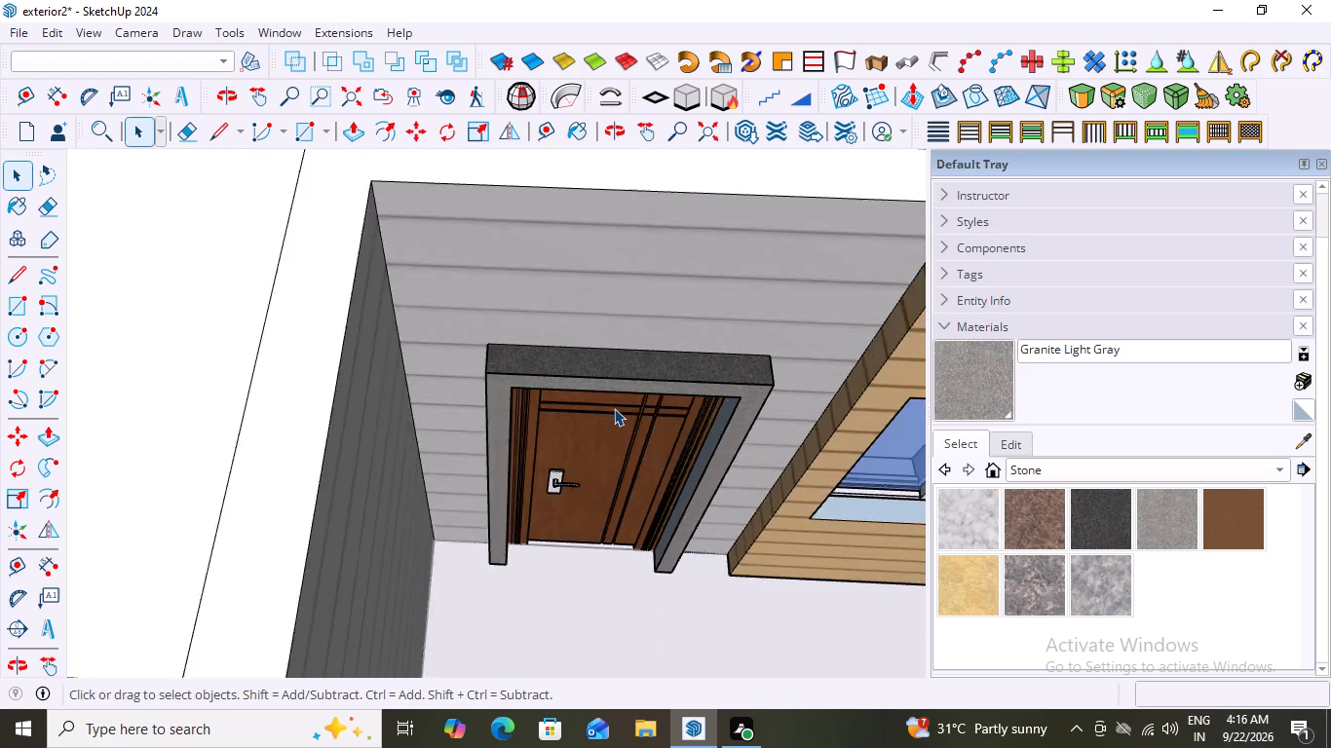
{"action": "scroll", "coordinate": [614, 408], "scroll_direction": "down", "scroll_amount": 5}
{"action": "scroll", "coordinate": [542, 448], "scroll_direction": "up", "scroll_amount": 8}
{"action": "scroll", "coordinate": [544, 415], "scroll_direction": "down", "scroll_amount": 5}
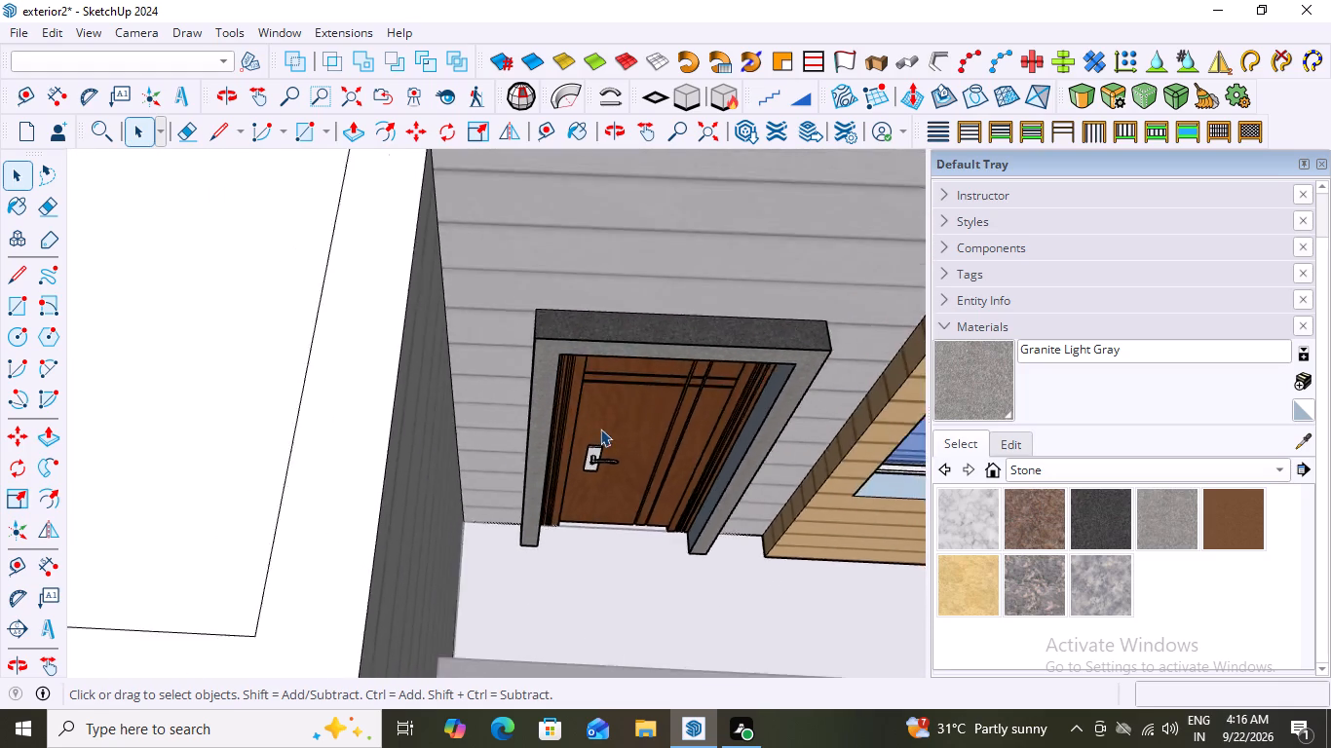
{"action": "scroll", "coordinate": [600, 429], "scroll_direction": "down", "scroll_amount": 2}
{"action": "middle_click_drag", "start_coordinate": [695, 443], "coordinate": [698, 147]}
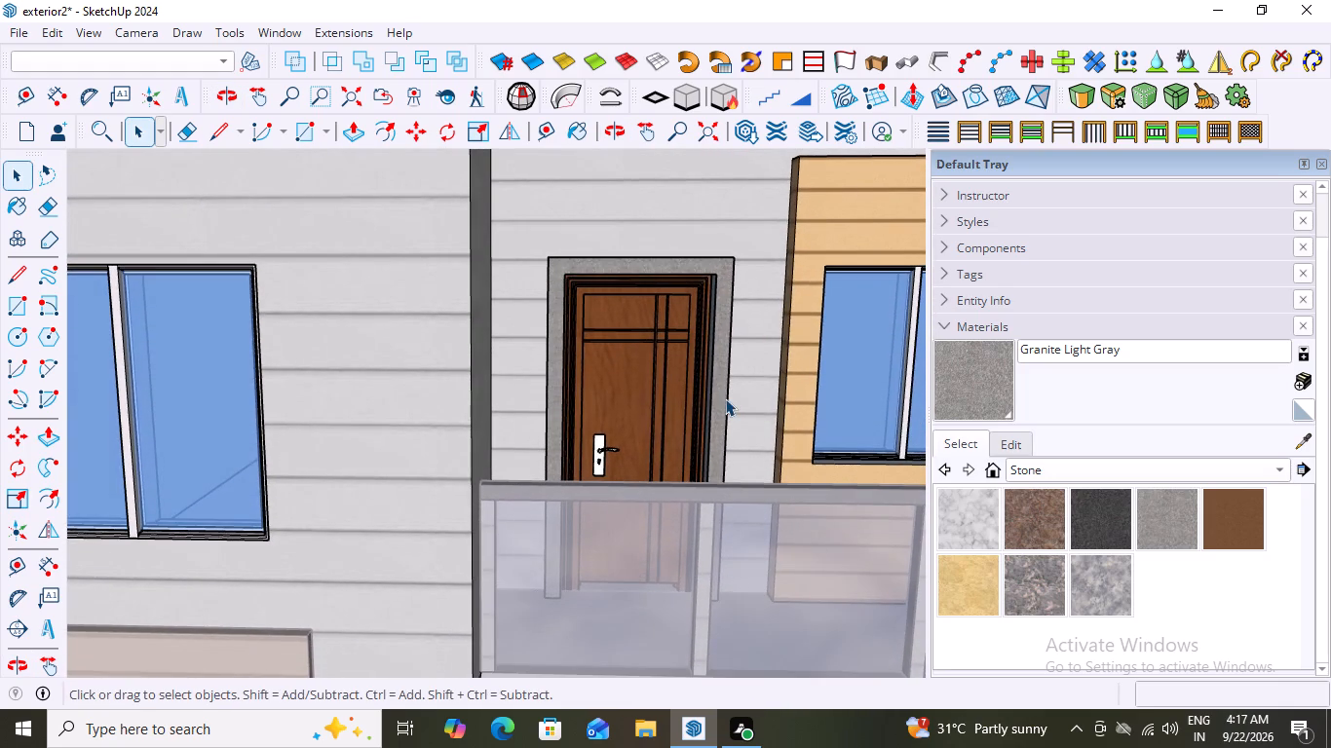
{"action": "scroll", "coordinate": [725, 398], "scroll_direction": "up", "scroll_amount": 2}
{"action": "scroll", "coordinate": [725, 398], "scroll_direction": "down", "scroll_amount": 3}
Paint both inner side faces of the upper-floor door surround with Granite Light Gray.
{"action": "middle_click_drag", "start_coordinate": [670, 413], "coordinate": [529, 428]}
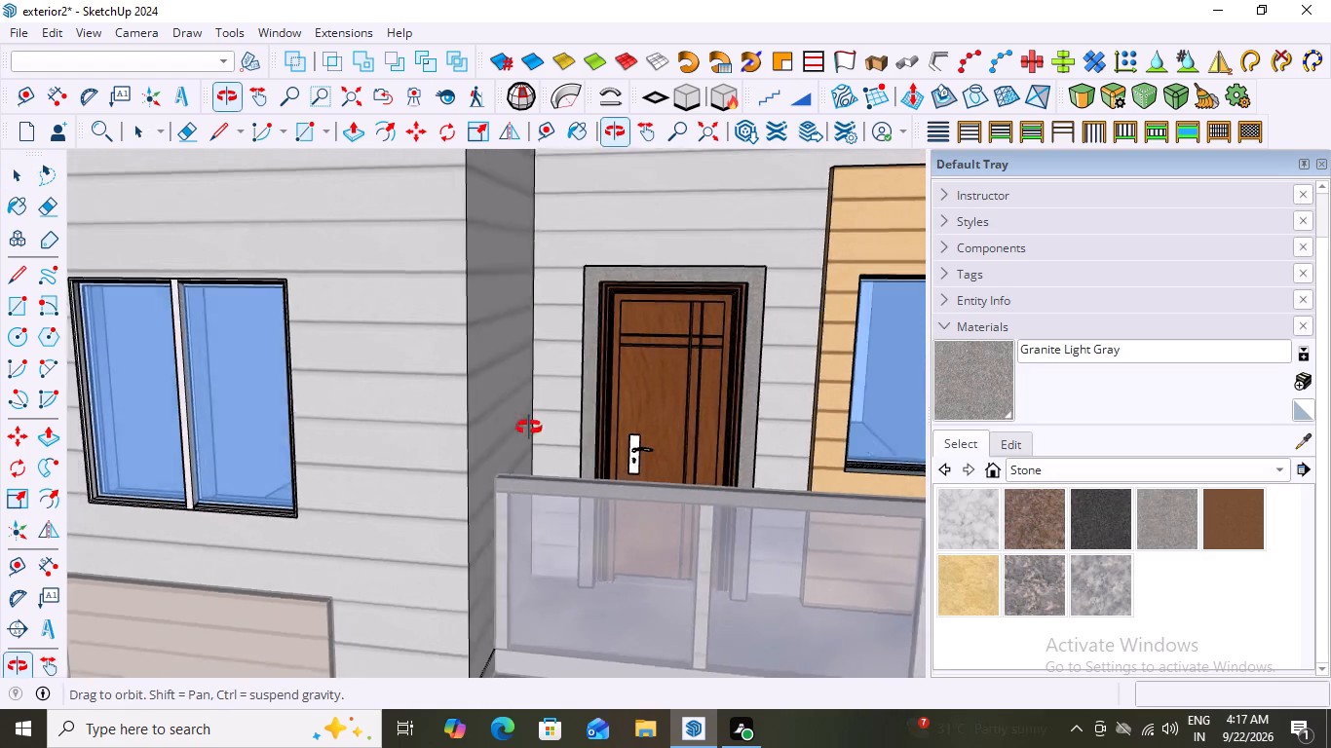
{"action": "middle_click_drag", "start_coordinate": [529, 428], "coordinate": [473, 430]}
{"action": "scroll", "coordinate": [683, 414], "scroll_direction": "up", "scroll_amount": 5}
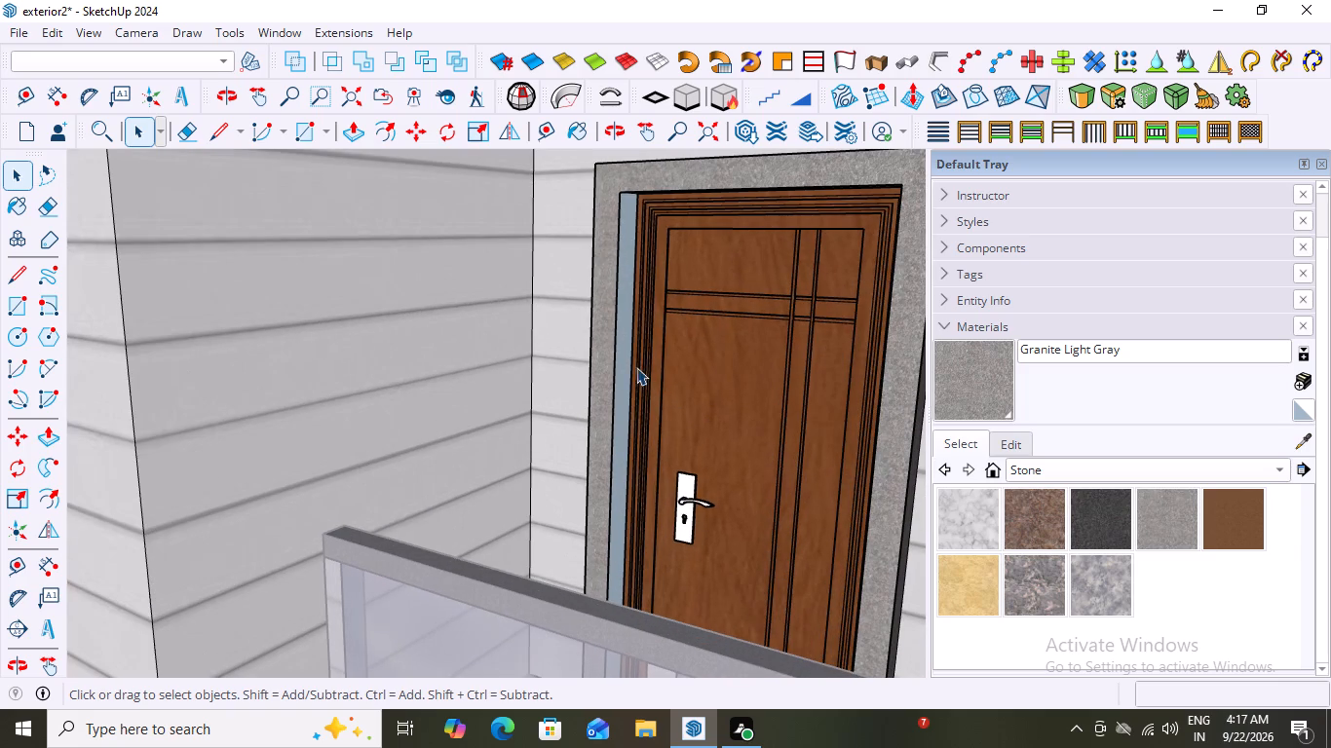
{"action": "left_click", "coordinate": [977, 373]}
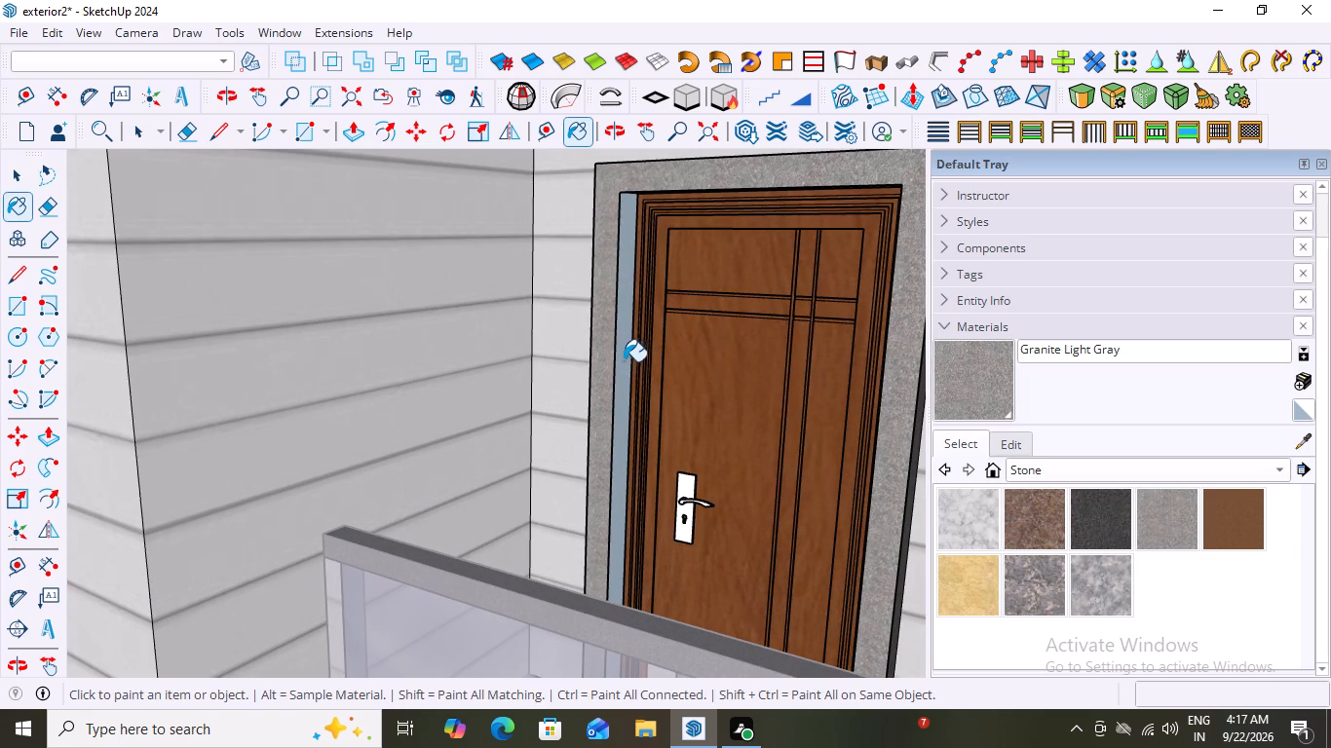
{"action": "left_click", "coordinate": [622, 361]}
{"action": "scroll", "coordinate": [629, 395], "scroll_direction": "down", "scroll_amount": 14}
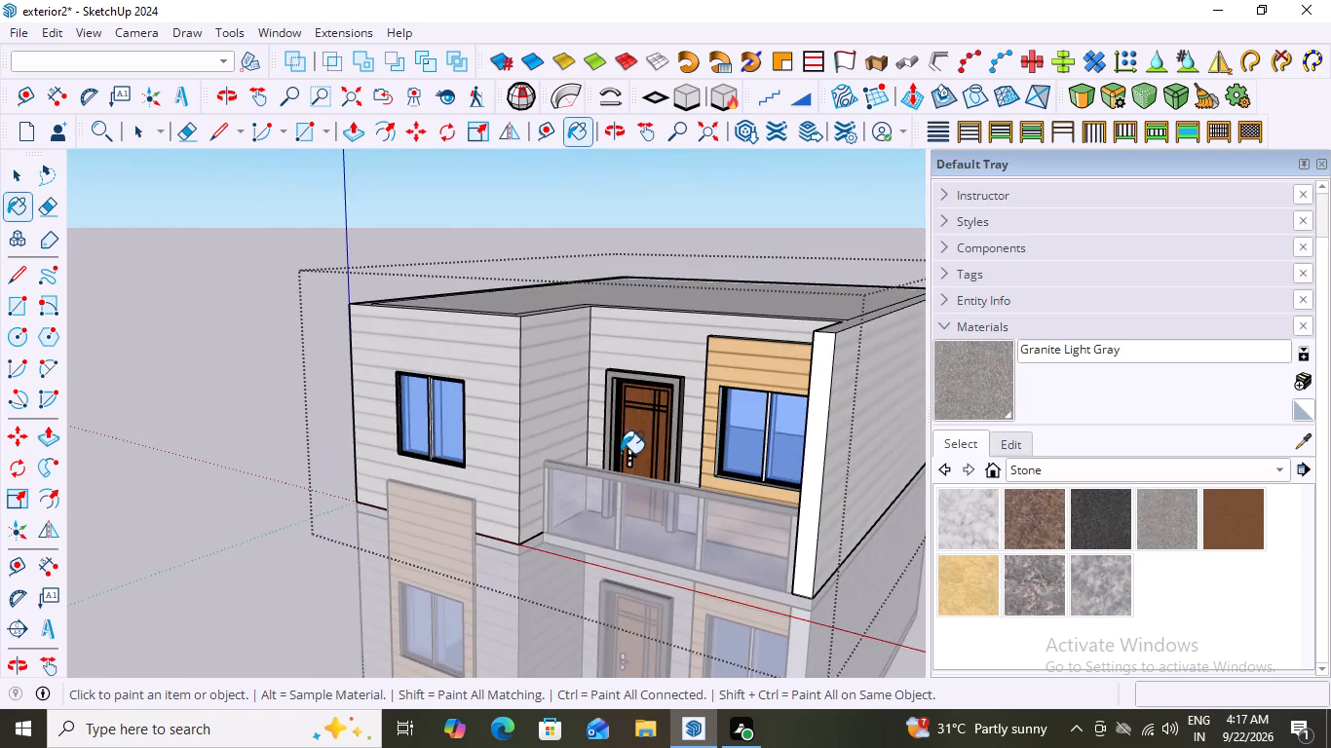
{"action": "middle_click_drag", "start_coordinate": [621, 442], "coordinate": [1005, 492]}
{"action": "scroll", "coordinate": [595, 416], "scroll_direction": "up", "scroll_amount": 9}
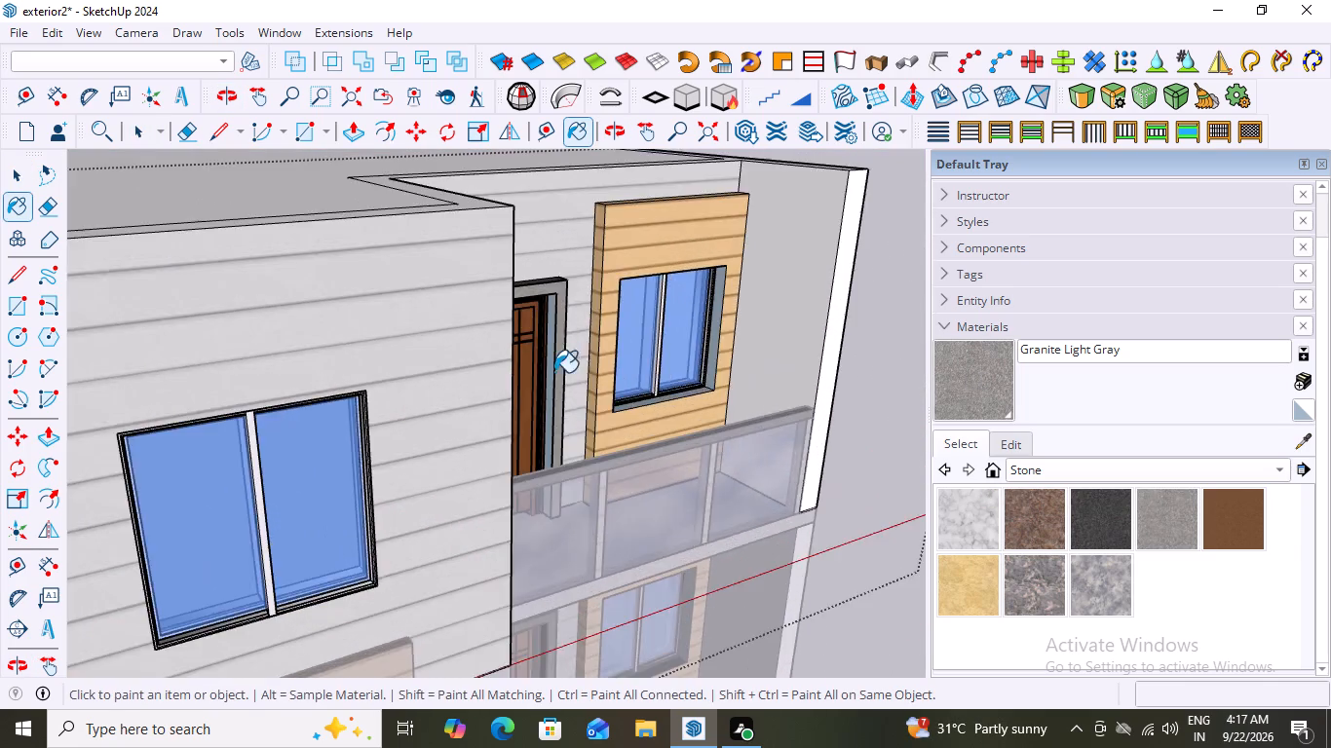
{"action": "scroll", "coordinate": [554, 372], "scroll_direction": "up", "scroll_amount": 11}
{"action": "left_click", "coordinate": [588, 390]}
{"action": "scroll", "coordinate": [574, 396], "scroll_direction": "down", "scroll_amount": 5}
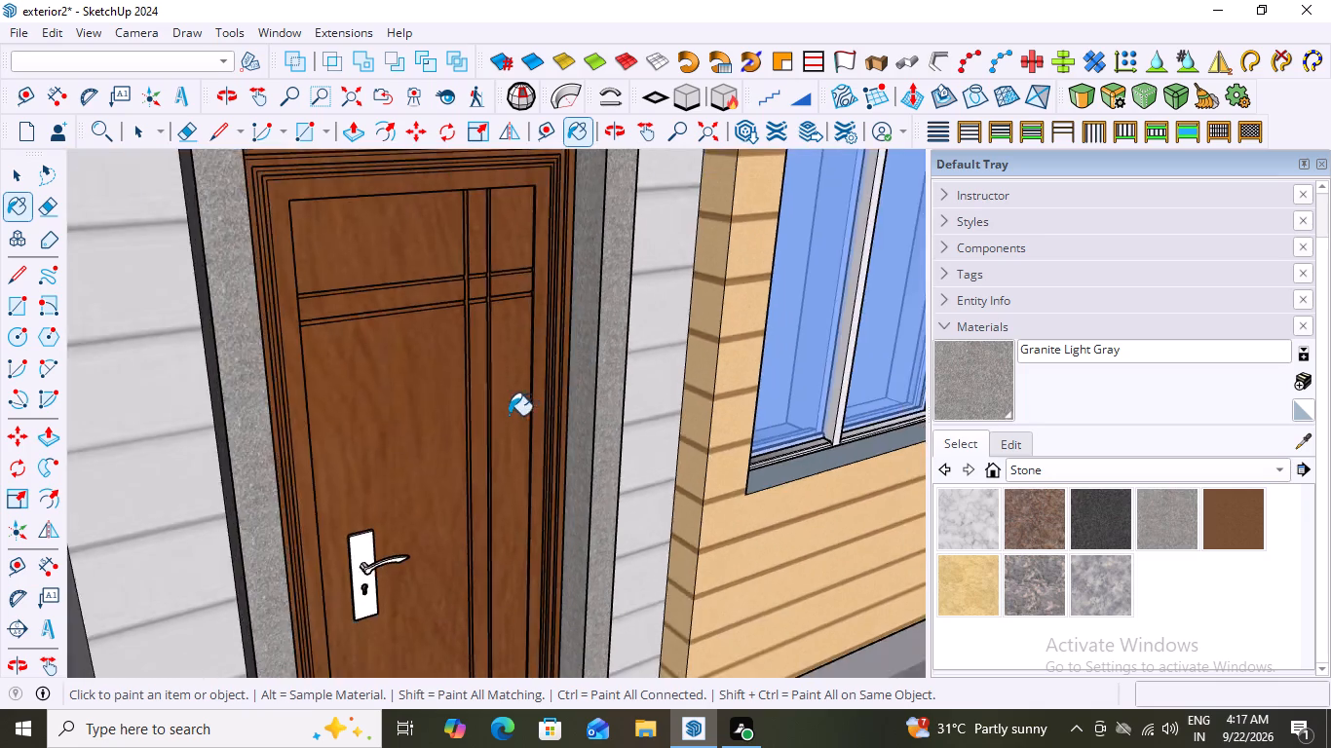
Paint the top face of the upper-floor door surround with Granite Light Gray and leave the upper floor's editing mode.
{"action": "scroll", "coordinate": [509, 415], "scroll_direction": "down", "scroll_amount": 7}
{"action": "middle_click_drag", "start_coordinate": [534, 381], "coordinate": [533, 522]}
{"action": "scroll", "coordinate": [538, 393], "scroll_direction": "down", "scroll_amount": 1}
{"action": "scroll", "coordinate": [612, 301], "scroll_direction": "up", "scroll_amount": 3}
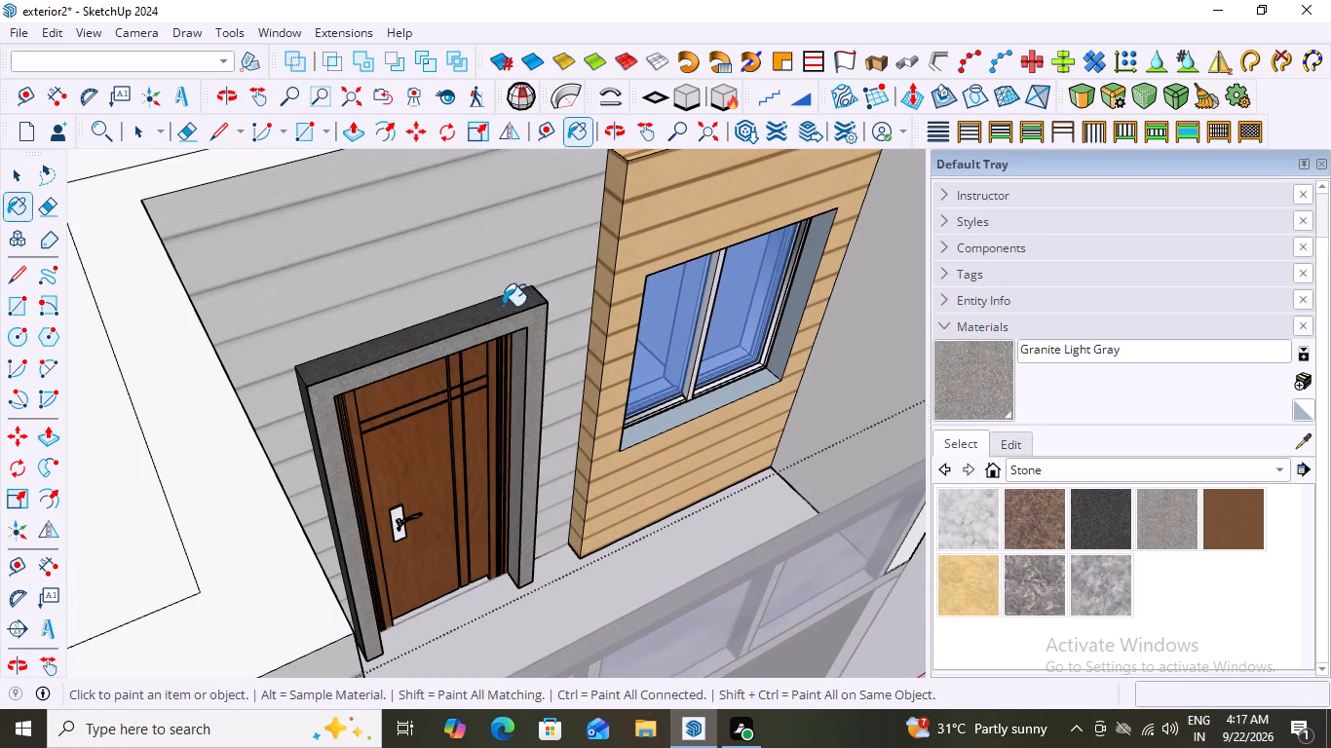
{"action": "left_click", "coordinate": [496, 306]}
{"action": "middle_click_drag", "start_coordinate": [480, 424], "coordinate": [353, 281]}
{"action": "scroll", "coordinate": [437, 256], "scroll_direction": "down", "scroll_amount": 7}
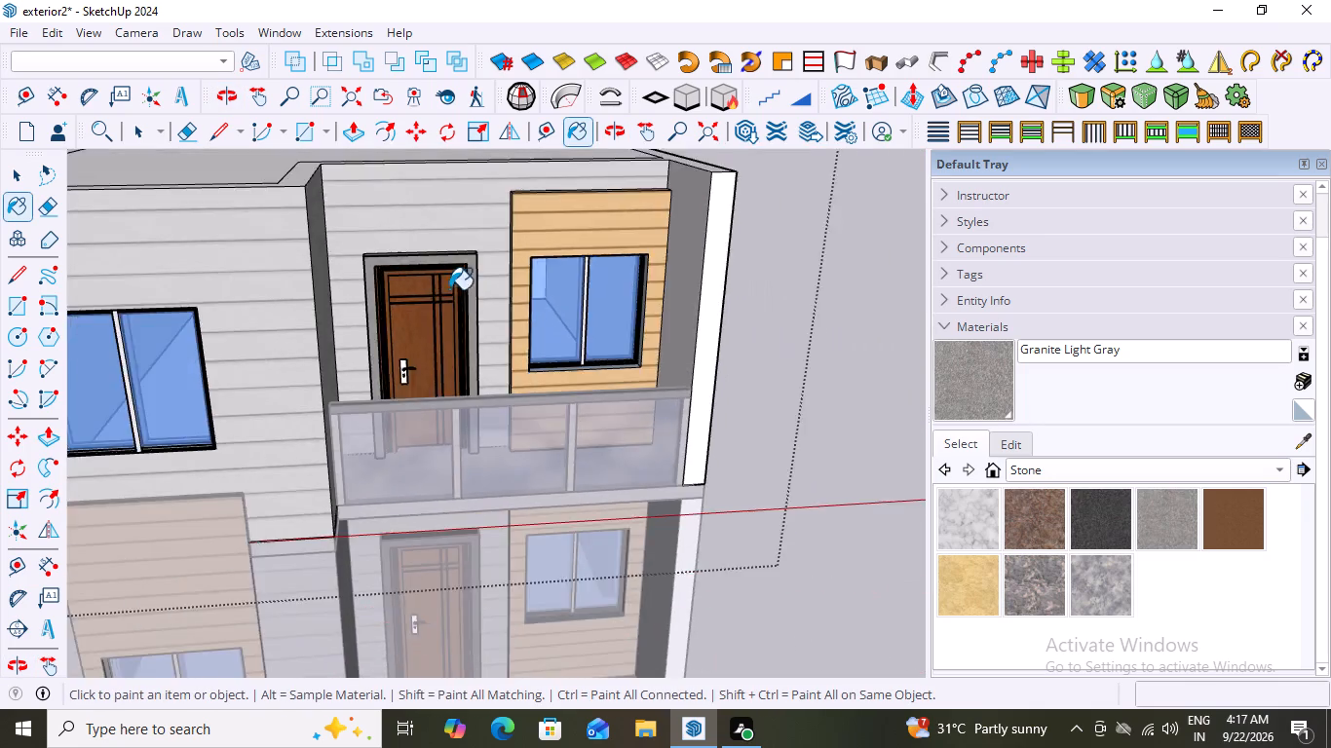
{"action": "scroll", "coordinate": [449, 289], "scroll_direction": "down", "scroll_amount": 4}
{"action": "key", "text": "space"}
{"action": "left_click", "coordinate": [847, 279]}
Examine the whole front facade, comparing both door surrounds, and look closely at the balcony railing and its posts.
{"action": "middle_click_drag", "start_coordinate": [595, 348], "coordinate": [537, 280]}
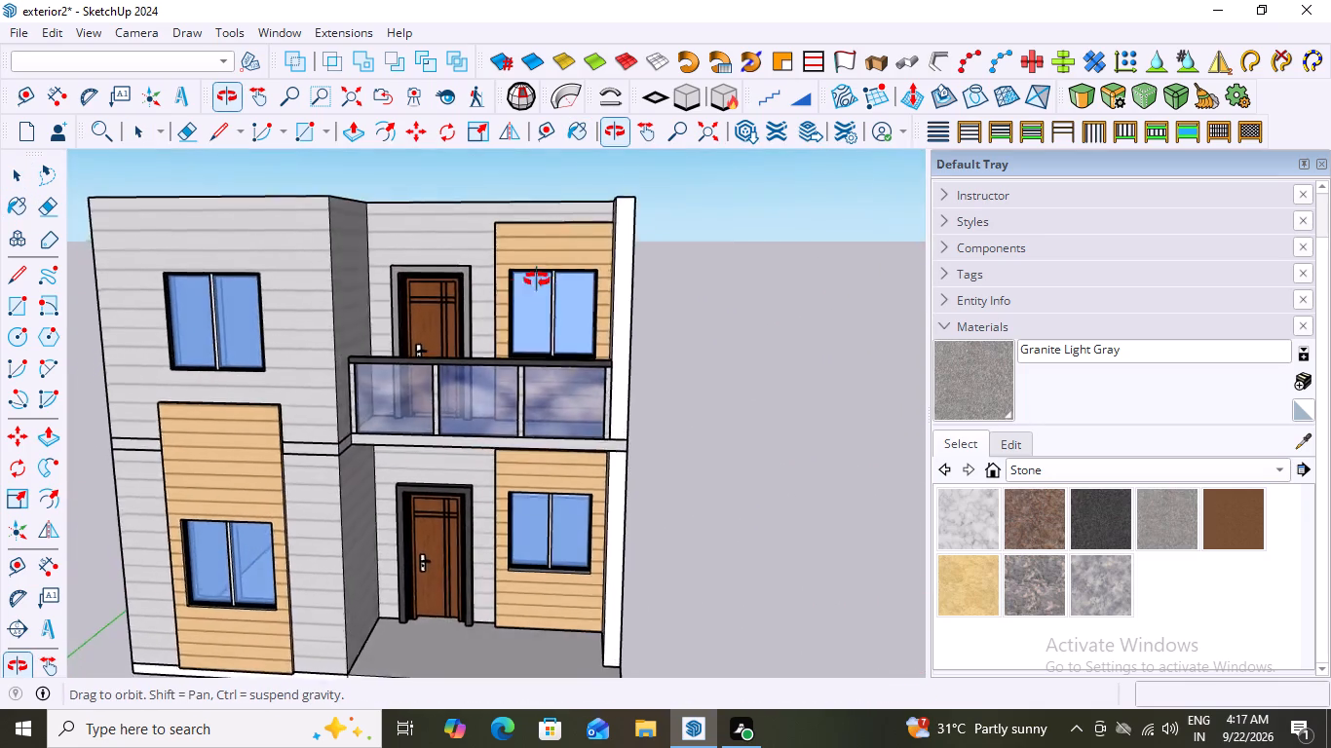
{"action": "middle_click_drag", "start_coordinate": [537, 280], "coordinate": [664, 254]}
{"action": "middle_click_drag", "start_coordinate": [635, 257], "coordinate": [538, 255]}
{"action": "scroll", "coordinate": [417, 392], "scroll_direction": "up", "scroll_amount": 3}
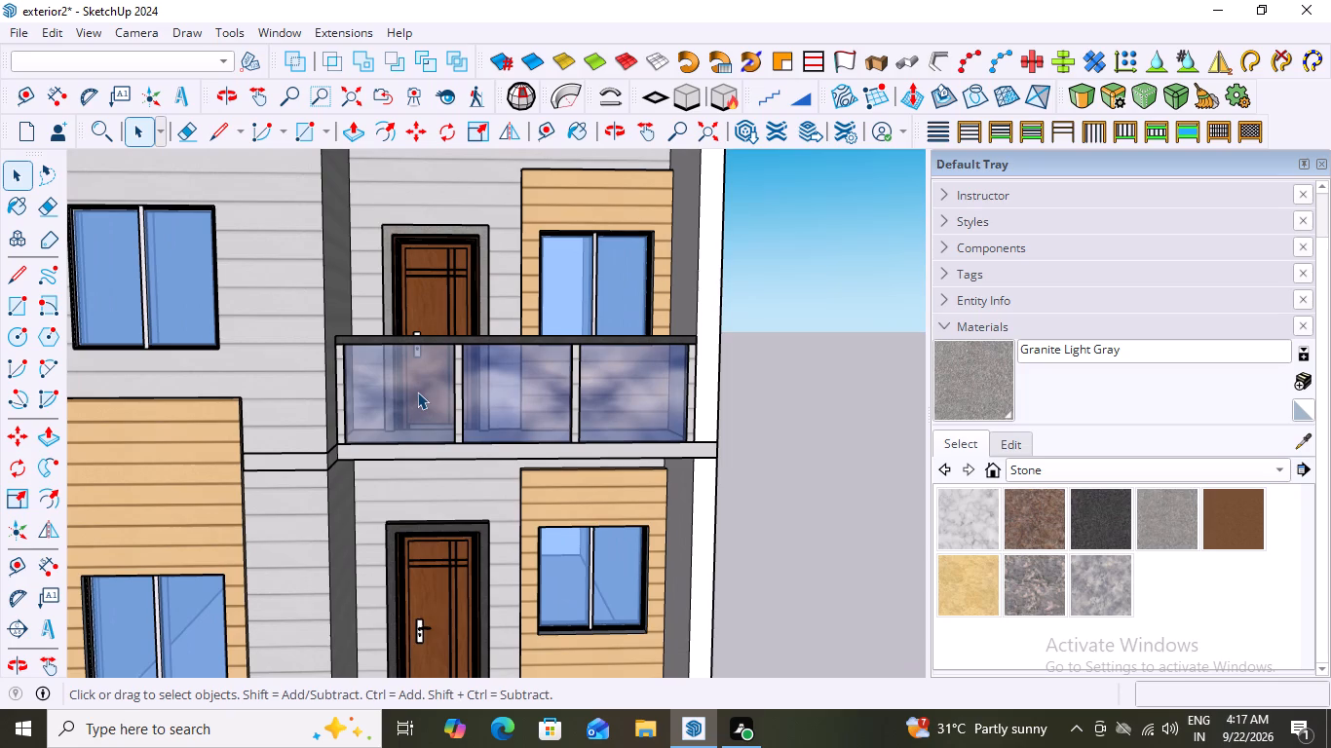
{"action": "middle_click_drag", "start_coordinate": [474, 367], "coordinate": [483, 430]}
{"action": "scroll", "coordinate": [412, 477], "scroll_direction": "down", "scroll_amount": 1}
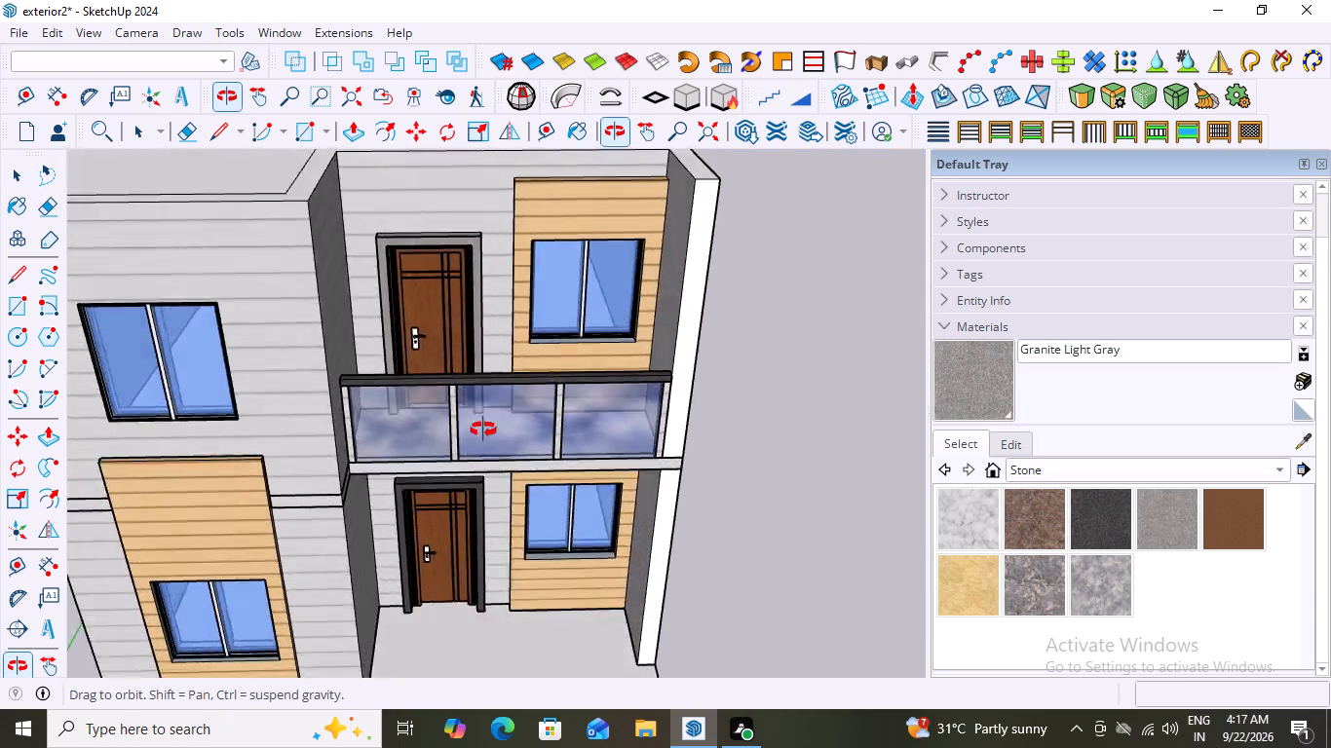
{"action": "middle_click_drag", "start_coordinate": [483, 430], "coordinate": [510, 351]}
{"action": "scroll", "coordinate": [492, 406], "scroll_direction": "up", "scroll_amount": 7}
{"action": "middle_click_drag", "start_coordinate": [537, 406], "coordinate": [382, 419]}
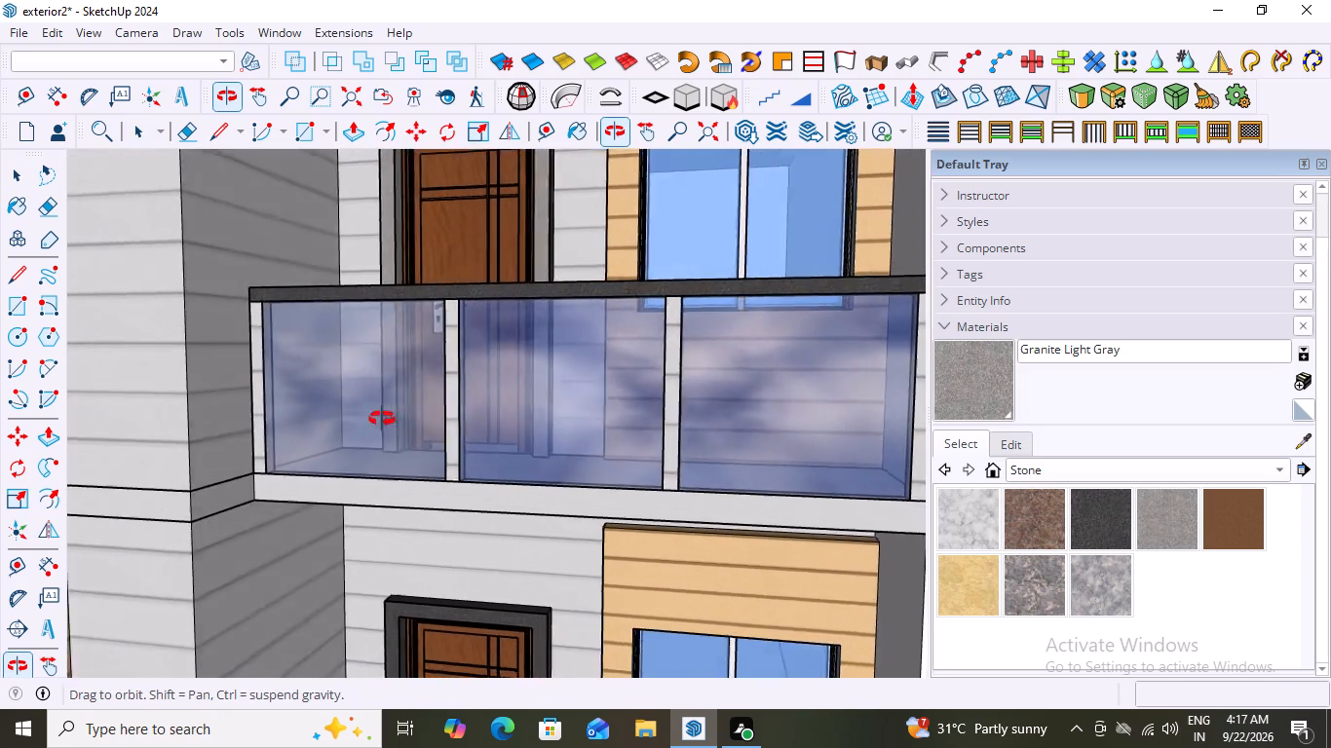
{"action": "middle_click_drag", "start_coordinate": [382, 419], "coordinate": [316, 445]}
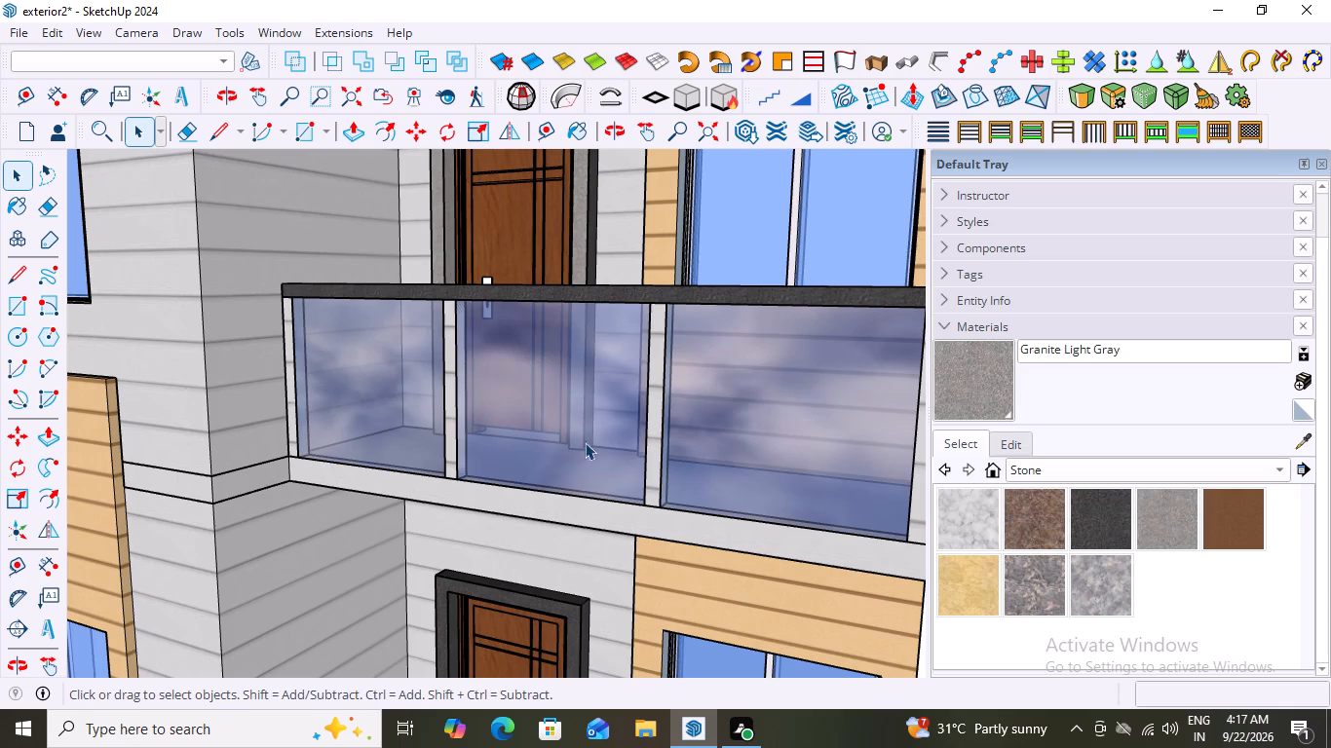
Open the group holding the balcony slab and posts for editing and check which geometry is connected to the end post.
{"action": "scroll", "coordinate": [267, 415], "scroll_direction": "up", "scroll_amount": 3}
{"action": "middle_click_drag", "start_coordinate": [393, 467], "coordinate": [424, 534]}
{"action": "scroll", "coordinate": [262, 378], "scroll_direction": "up", "scroll_amount": 2}
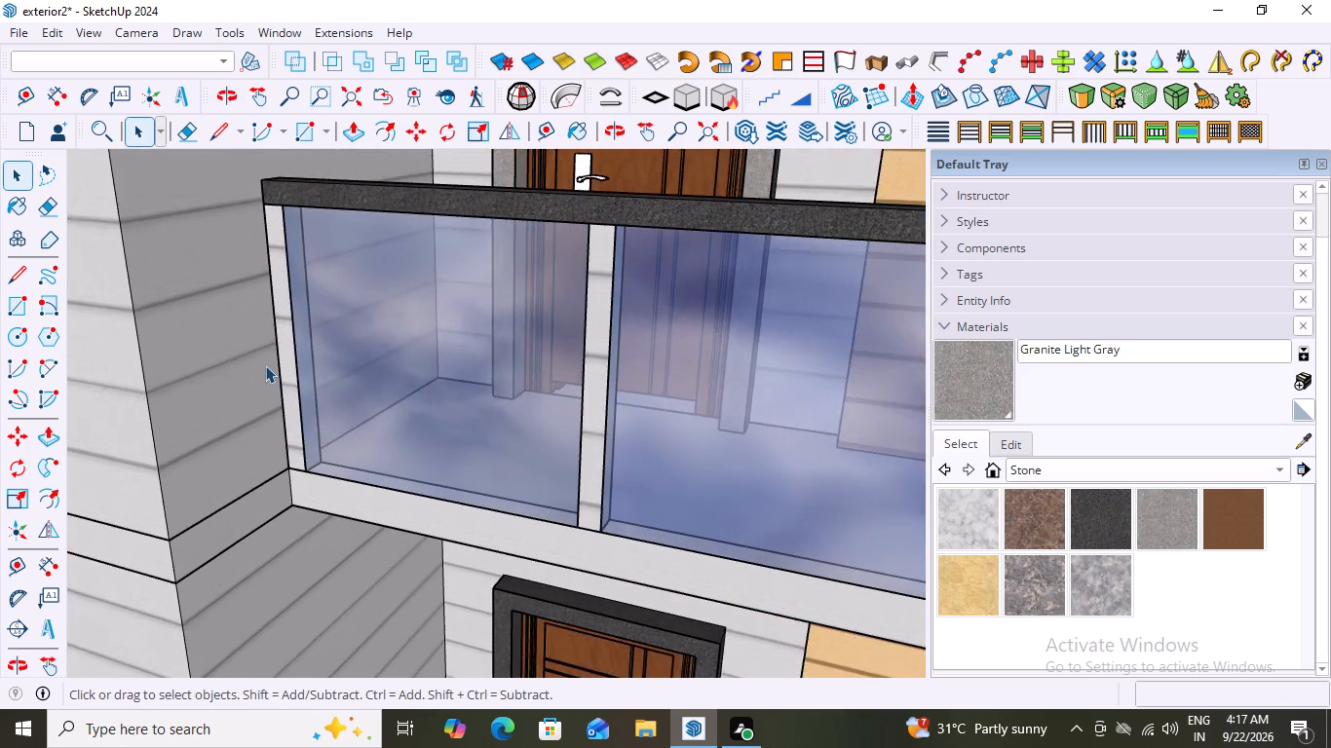
{"action": "scroll", "coordinate": [265, 365], "scroll_direction": "up", "scroll_amount": 2}
{"action": "double_click", "coordinate": [290, 379]}
{"action": "triple_click", "coordinate": [290, 379]}
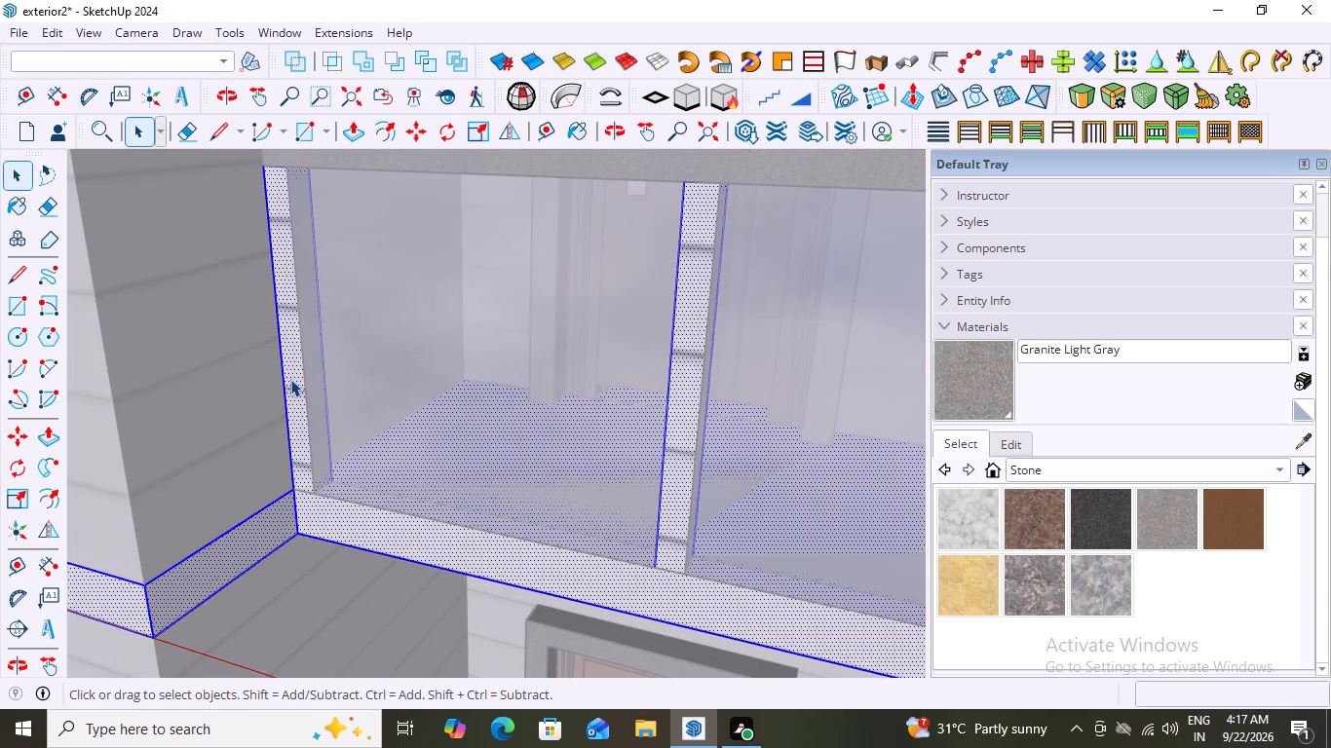
{"action": "left_click", "coordinate": [290, 379]}
{"action": "scroll", "coordinate": [308, 389], "scroll_direction": "down", "scroll_amount": 8}
{"action": "middle_click_drag", "start_coordinate": [369, 399], "coordinate": [295, 479]}
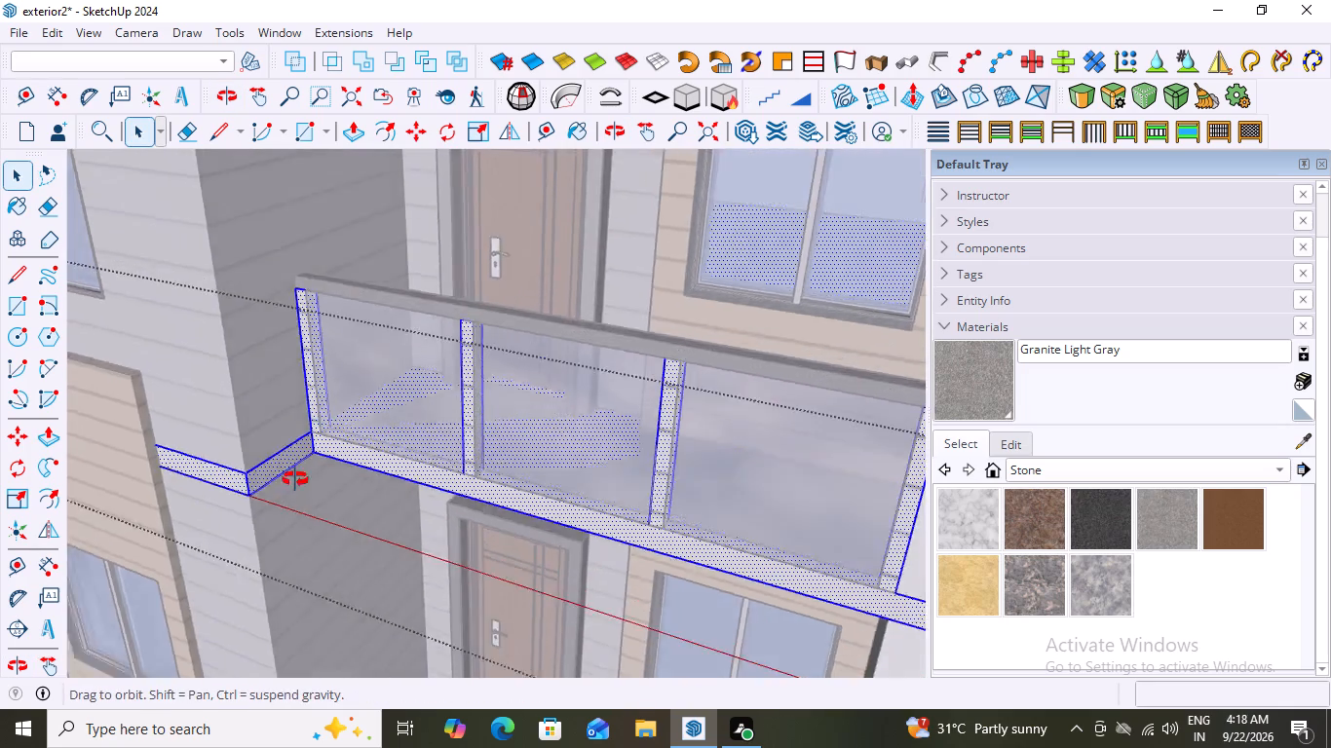
{"action": "middle_click_drag", "start_coordinate": [295, 479], "coordinate": [214, 515]}
{"action": "middle_click_drag", "start_coordinate": [512, 366], "coordinate": [174, 454]}
{"action": "scroll", "coordinate": [573, 375], "scroll_direction": "up", "scroll_amount": 4}
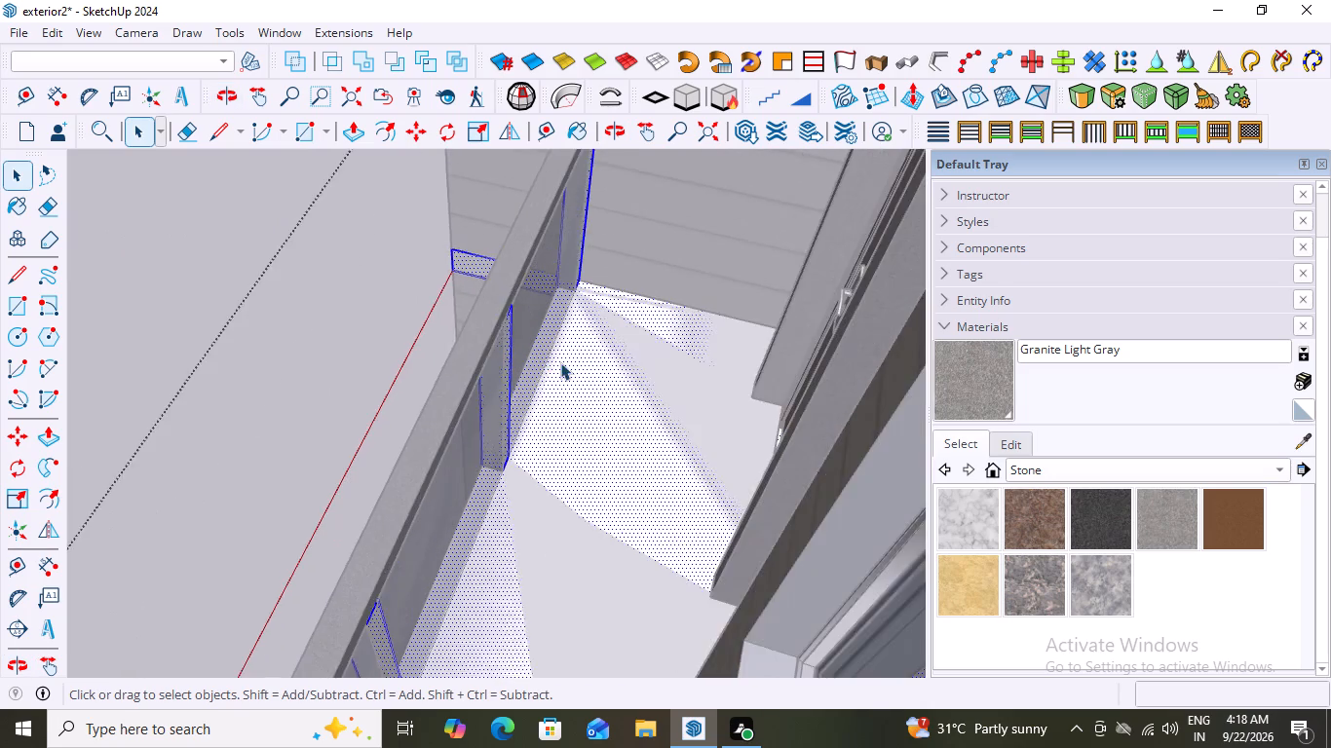
Examine the side and back faces of a middle balcony post from inside the balcony.
{"action": "scroll", "coordinate": [560, 362], "scroll_direction": "up", "scroll_amount": 3}
{"action": "double_click", "coordinate": [453, 370]}
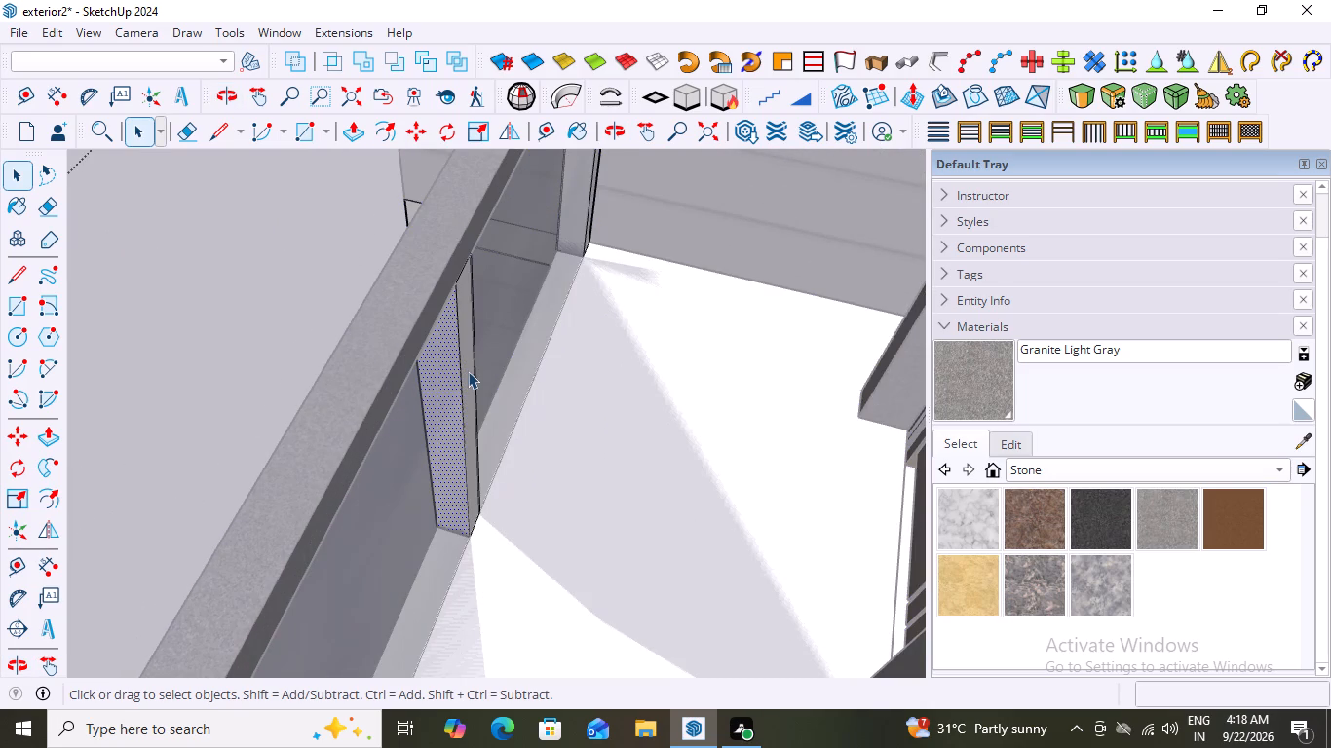
{"action": "left_click", "coordinate": [471, 378]}
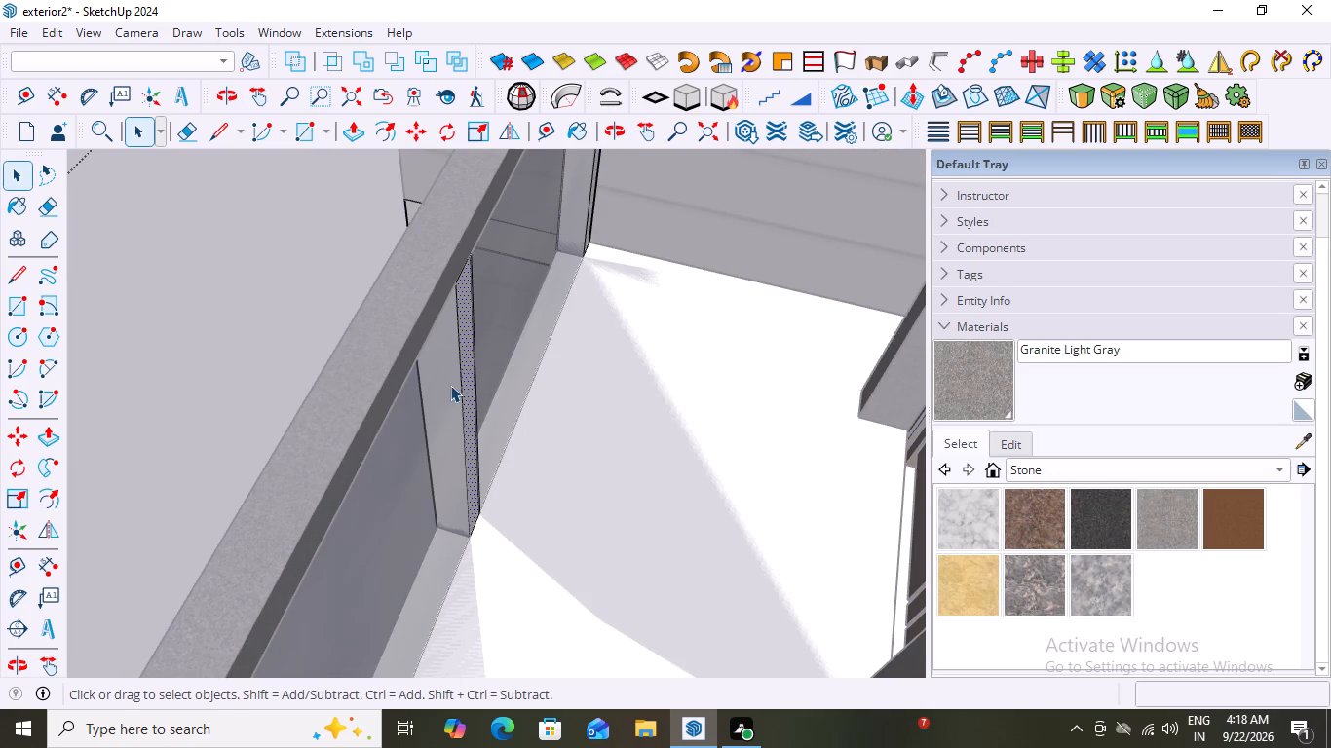
{"action": "left_click", "coordinate": [447, 385]}
{"action": "scroll", "coordinate": [455, 386], "scroll_direction": "down", "scroll_amount": 7}
{"action": "middle_click_drag", "start_coordinate": [551, 391], "coordinate": [555, 443]}
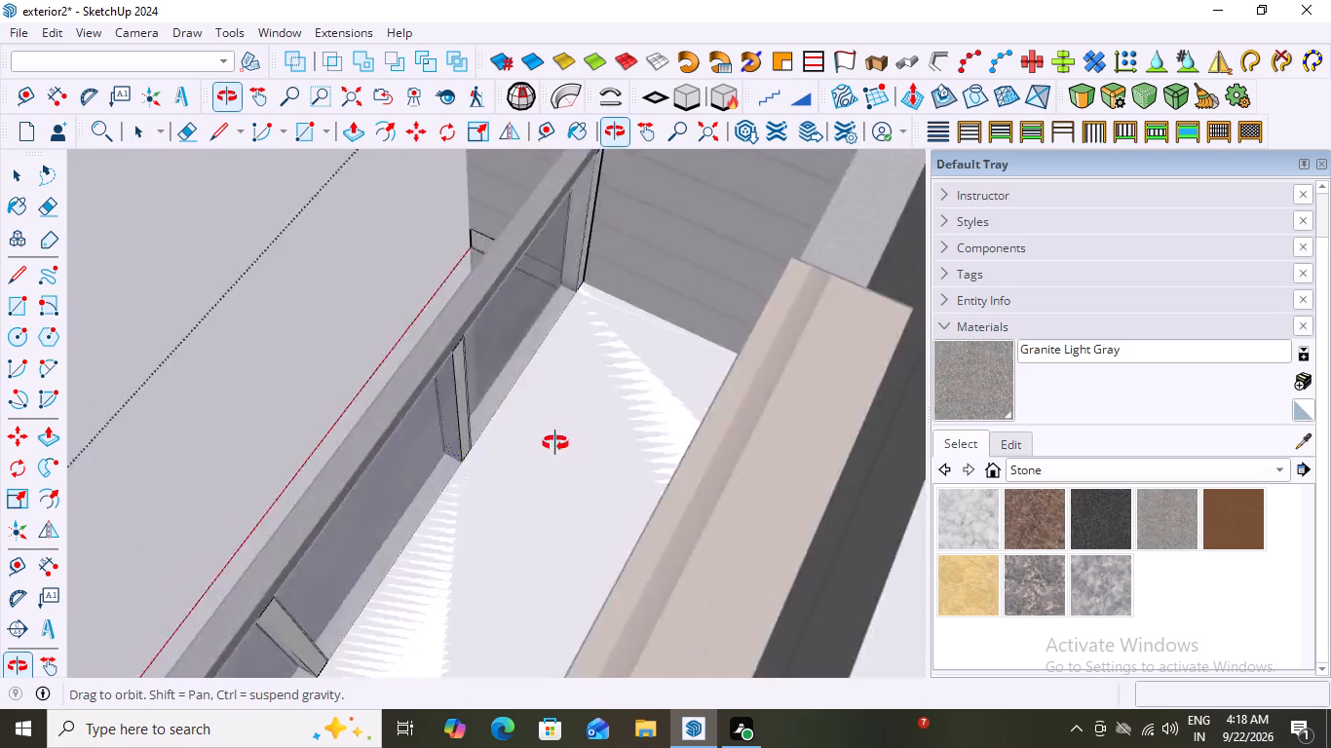
{"action": "middle_click_drag", "start_coordinate": [555, 443], "coordinate": [571, 433]}
{"action": "scroll", "coordinate": [460, 430], "scroll_direction": "up", "scroll_amount": 10}
{"action": "double_click", "coordinate": [458, 411]}
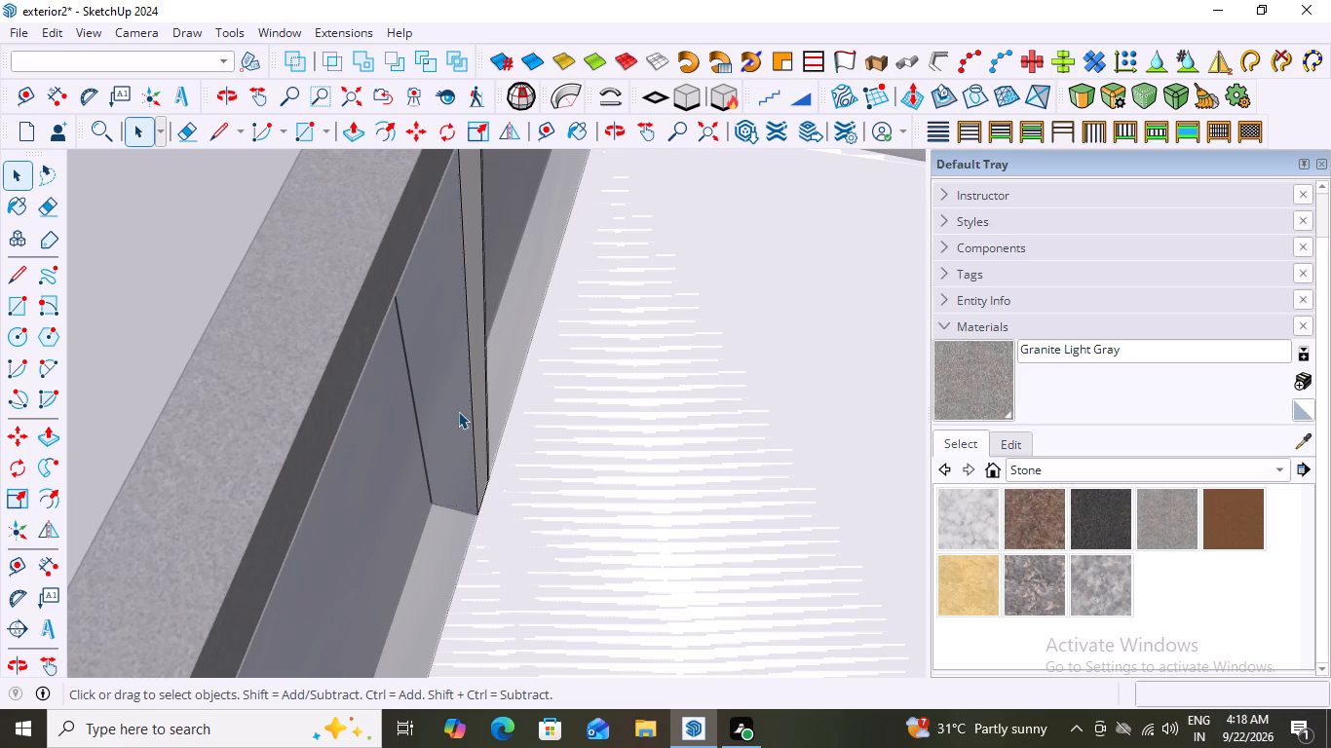
{"action": "double_click", "coordinate": [448, 411]}
{"action": "double_click", "coordinate": [479, 403]}
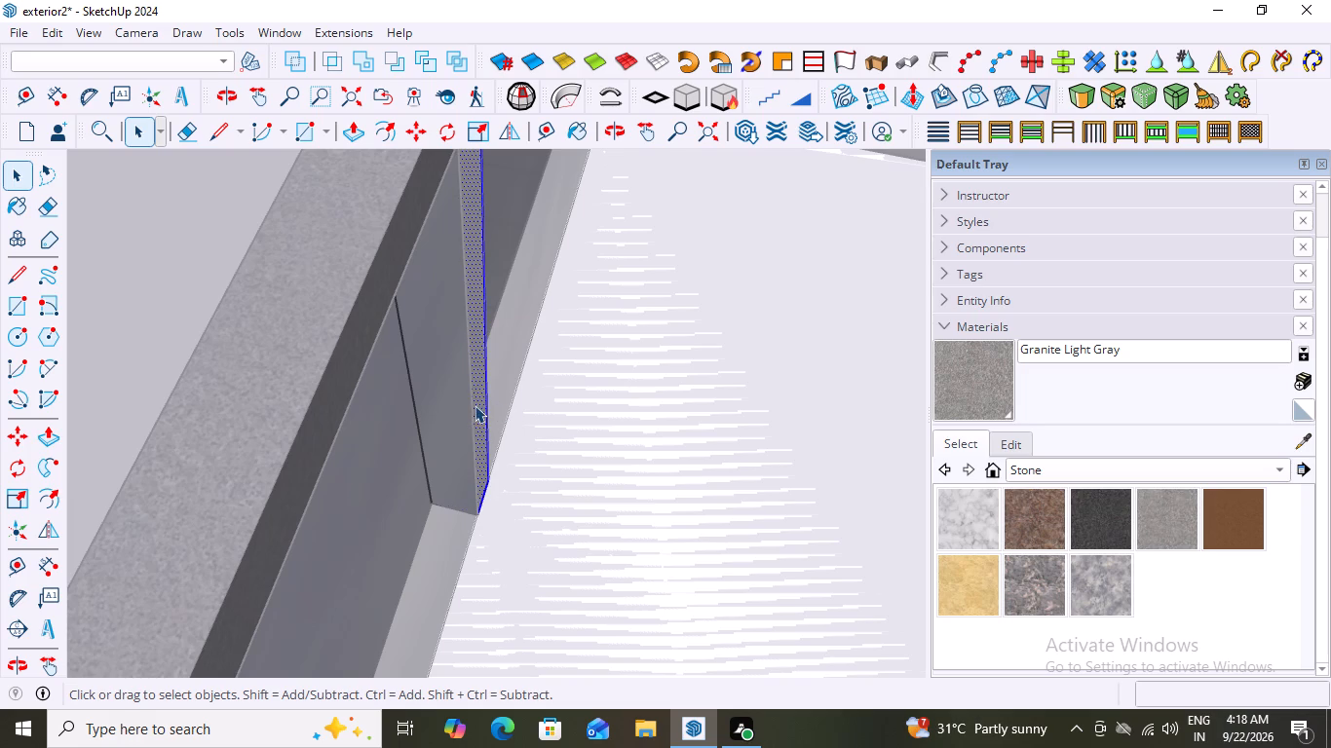
{"action": "scroll", "coordinate": [492, 405], "scroll_direction": "up", "scroll_amount": 1}
{"action": "middle_click_drag", "start_coordinate": [491, 405], "coordinate": [379, 367]}
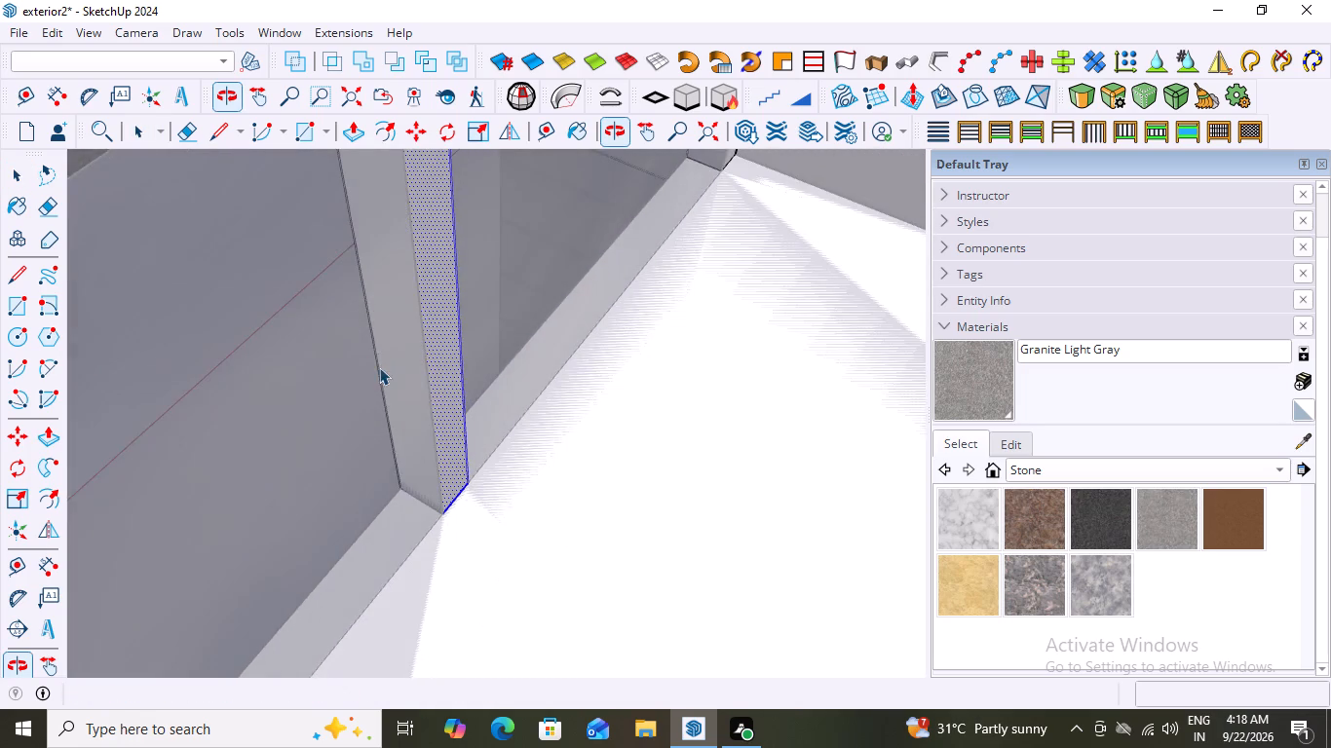
{"action": "scroll", "coordinate": [379, 367], "scroll_direction": "down", "scroll_amount": 7}
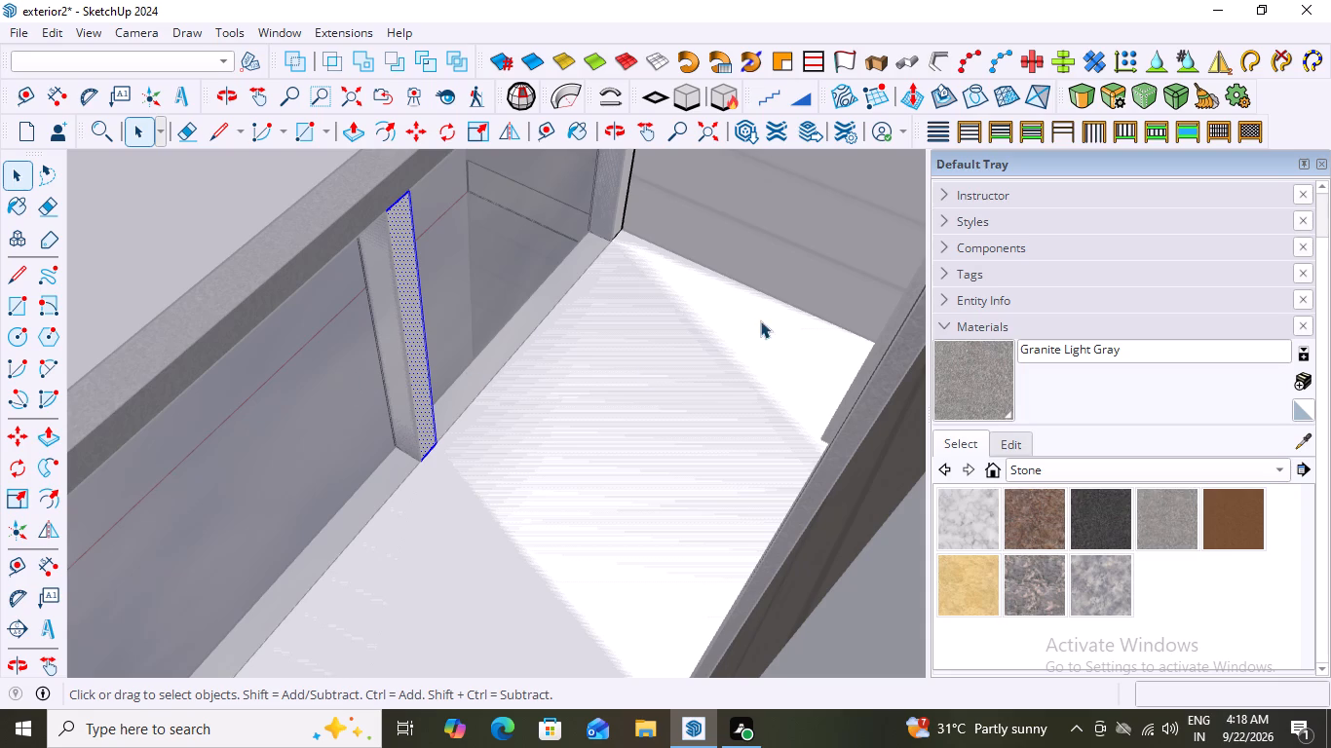
Leave the group's editing mode and examine the front facade around the balcony.
{"action": "scroll", "coordinate": [636, 309], "scroll_direction": "down", "scroll_amount": 20}
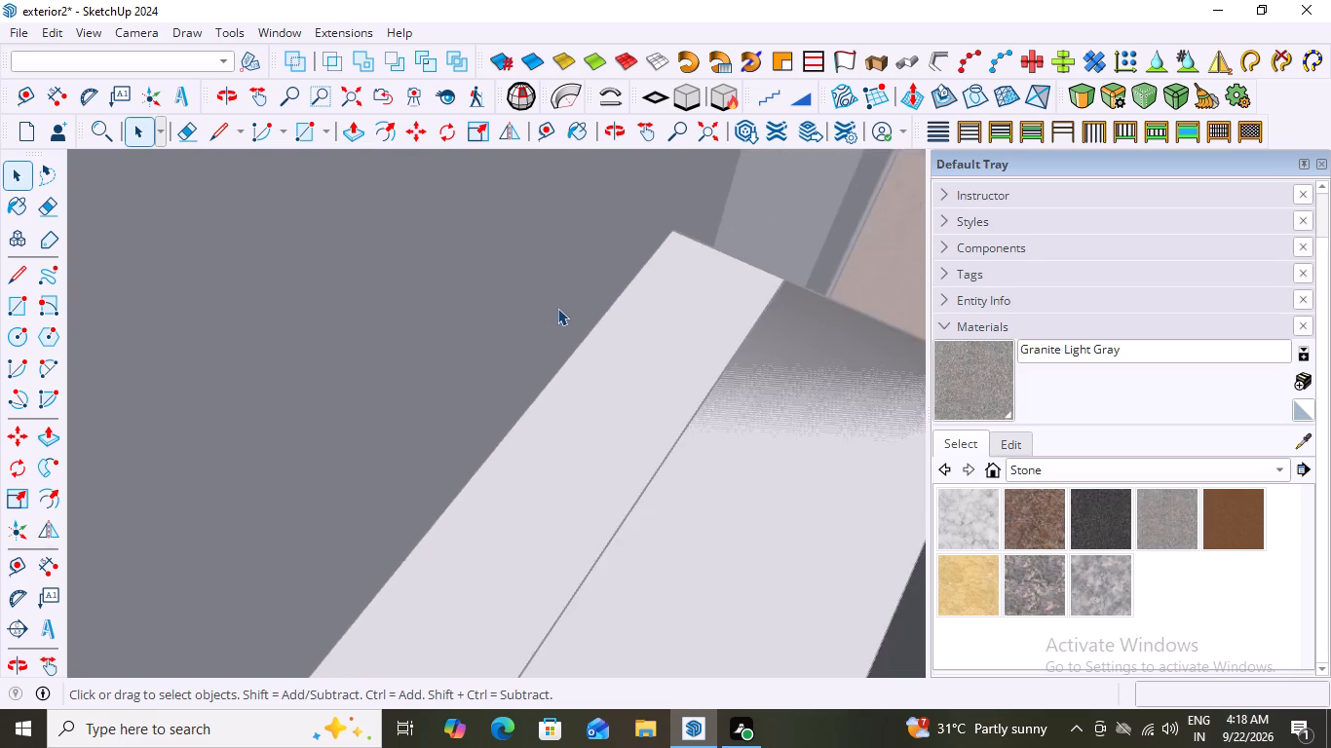
{"action": "scroll", "coordinate": [557, 308], "scroll_direction": "down", "scroll_amount": 13}
{"action": "scroll", "coordinate": [545, 326], "scroll_direction": "down", "scroll_amount": 14}
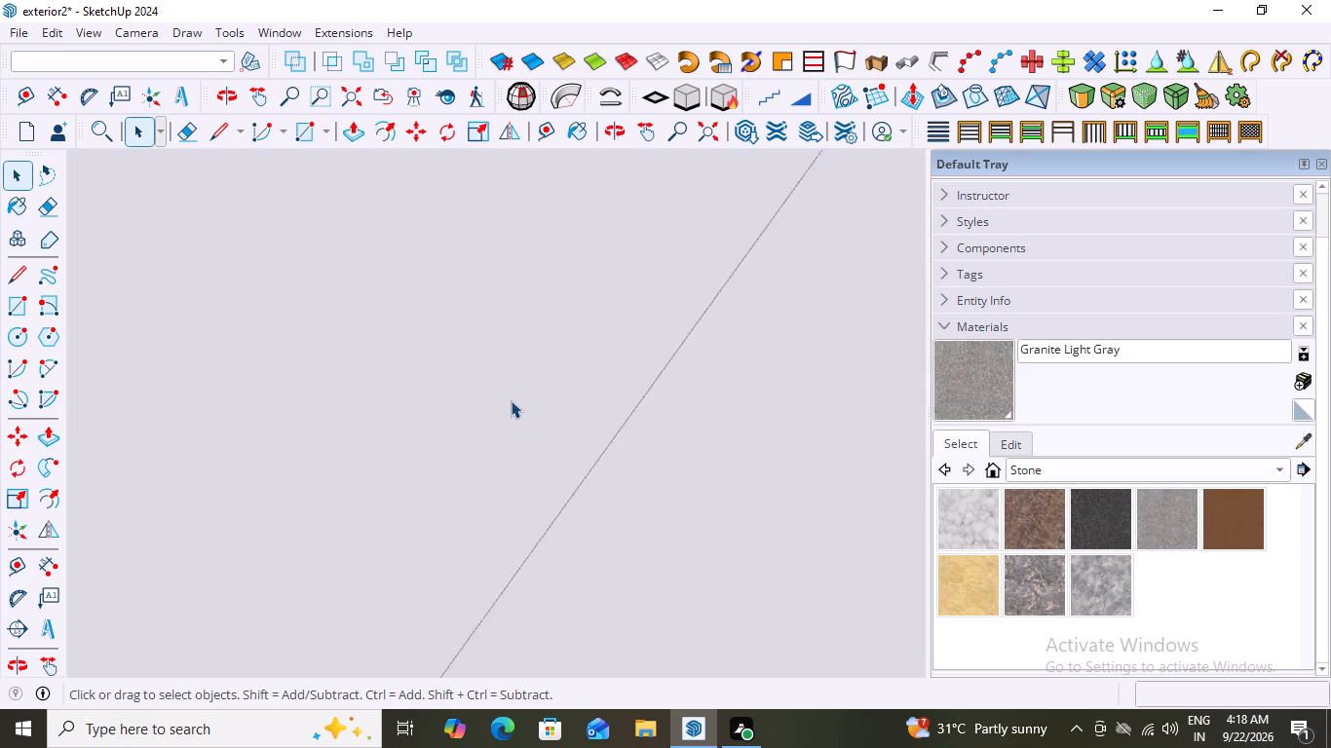
{"action": "scroll", "coordinate": [511, 400], "scroll_direction": "down", "scroll_amount": 20}
{"action": "scroll", "coordinate": [511, 400], "scroll_direction": "down", "scroll_amount": 11}
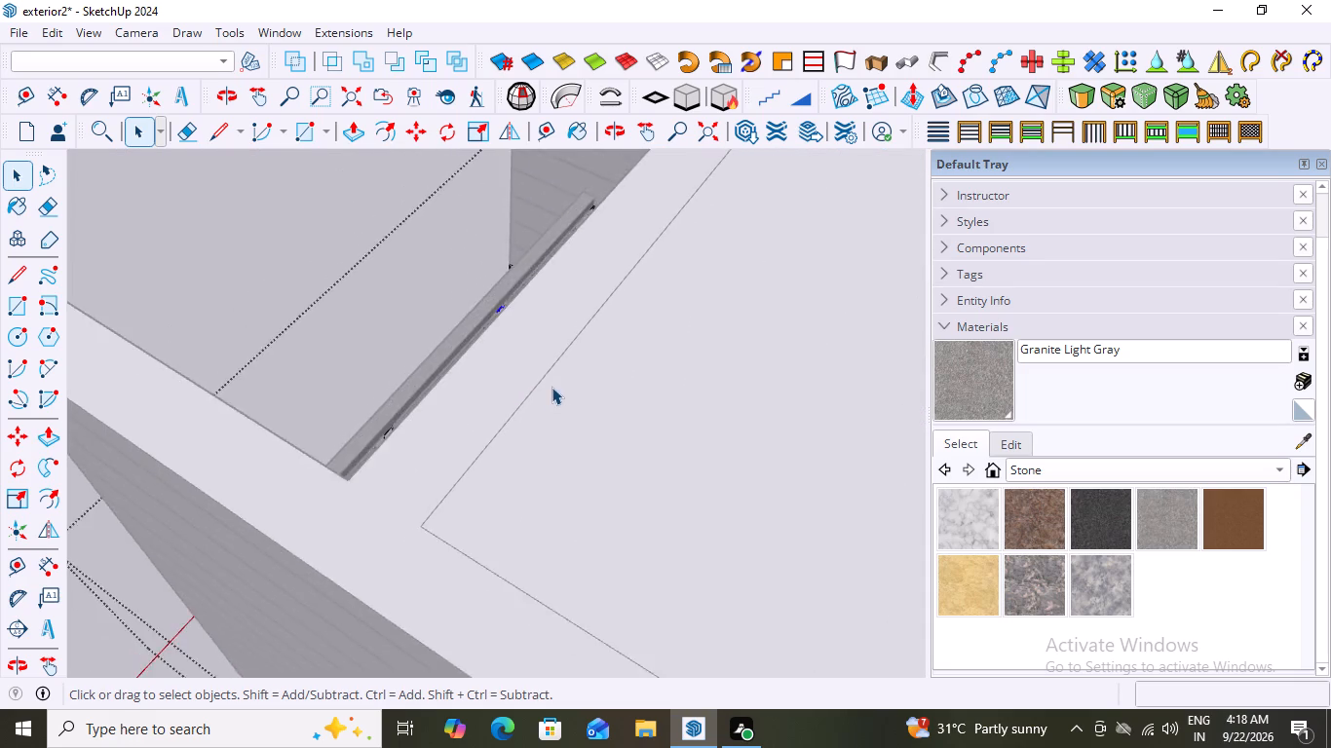
{"action": "scroll", "coordinate": [551, 387], "scroll_direction": "down", "scroll_amount": 20}
{"action": "scroll", "coordinate": [551, 387], "scroll_direction": "down", "scroll_amount": 4}
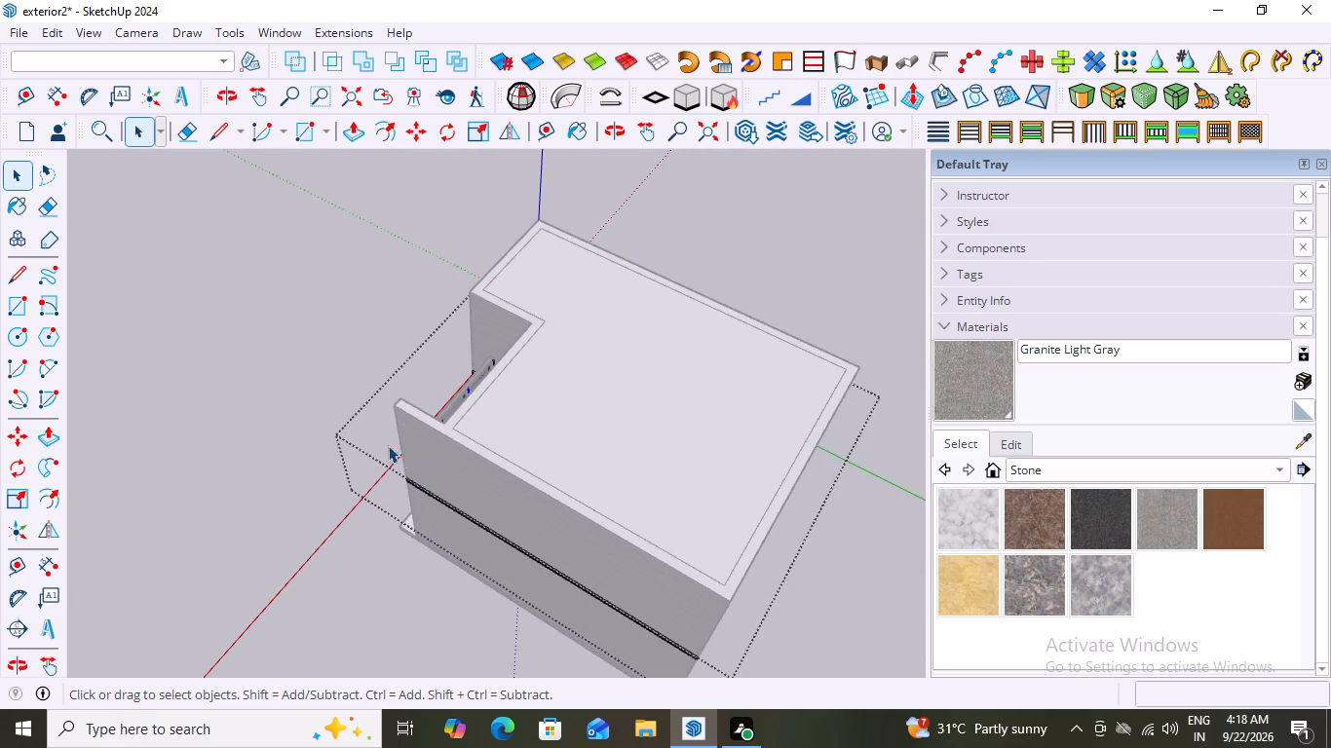
{"action": "middle_click_drag", "start_coordinate": [333, 417], "coordinate": [829, 322]}
{"action": "middle_click_drag", "start_coordinate": [389, 404], "coordinate": [636, 388]}
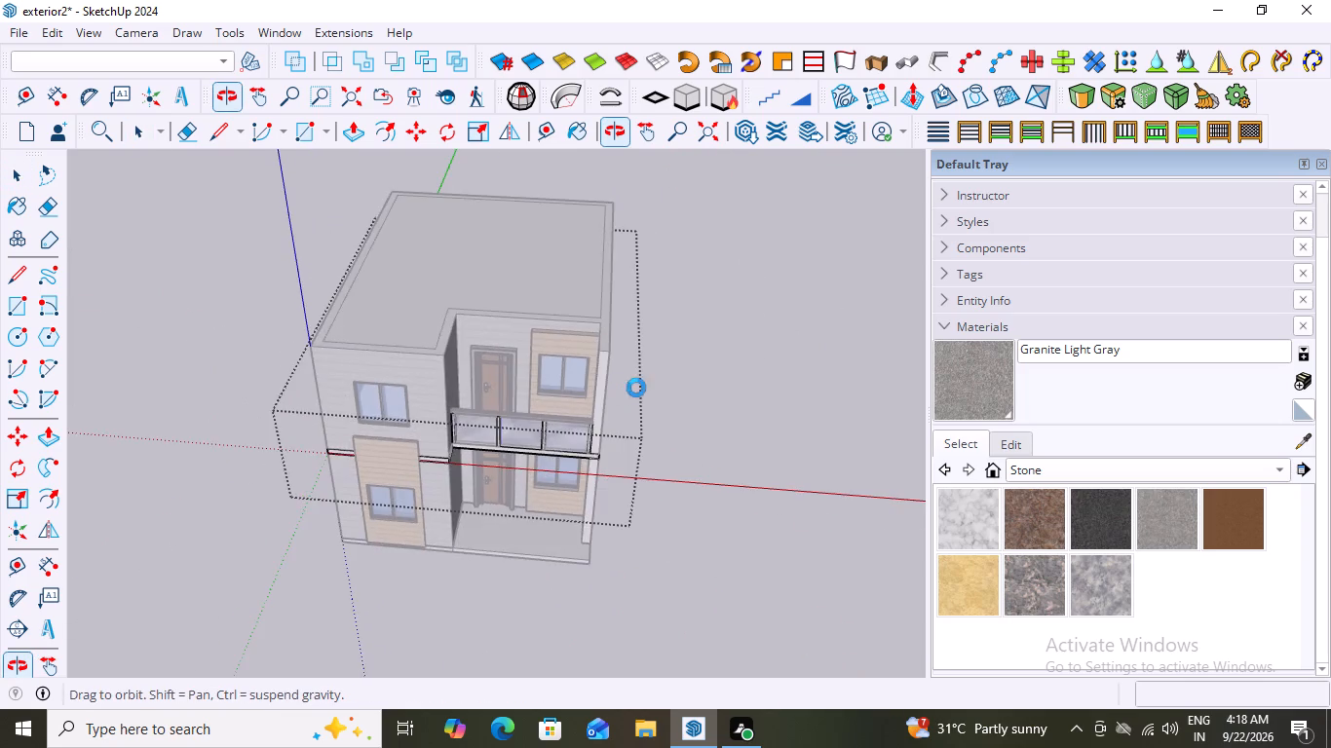
{"action": "middle_click_drag", "start_coordinate": [636, 388], "coordinate": [642, 385]}
{"action": "scroll", "coordinate": [642, 385], "scroll_direction": "up", "scroll_amount": 1}
{"action": "key", "text": "space"}
{"action": "left_click", "coordinate": [785, 291]}
{"action": "middle_click_drag", "start_coordinate": [592, 398], "coordinate": [492, 334]}
{"action": "scroll", "coordinate": [446, 398], "scroll_direction": "up", "scroll_amount": 10}
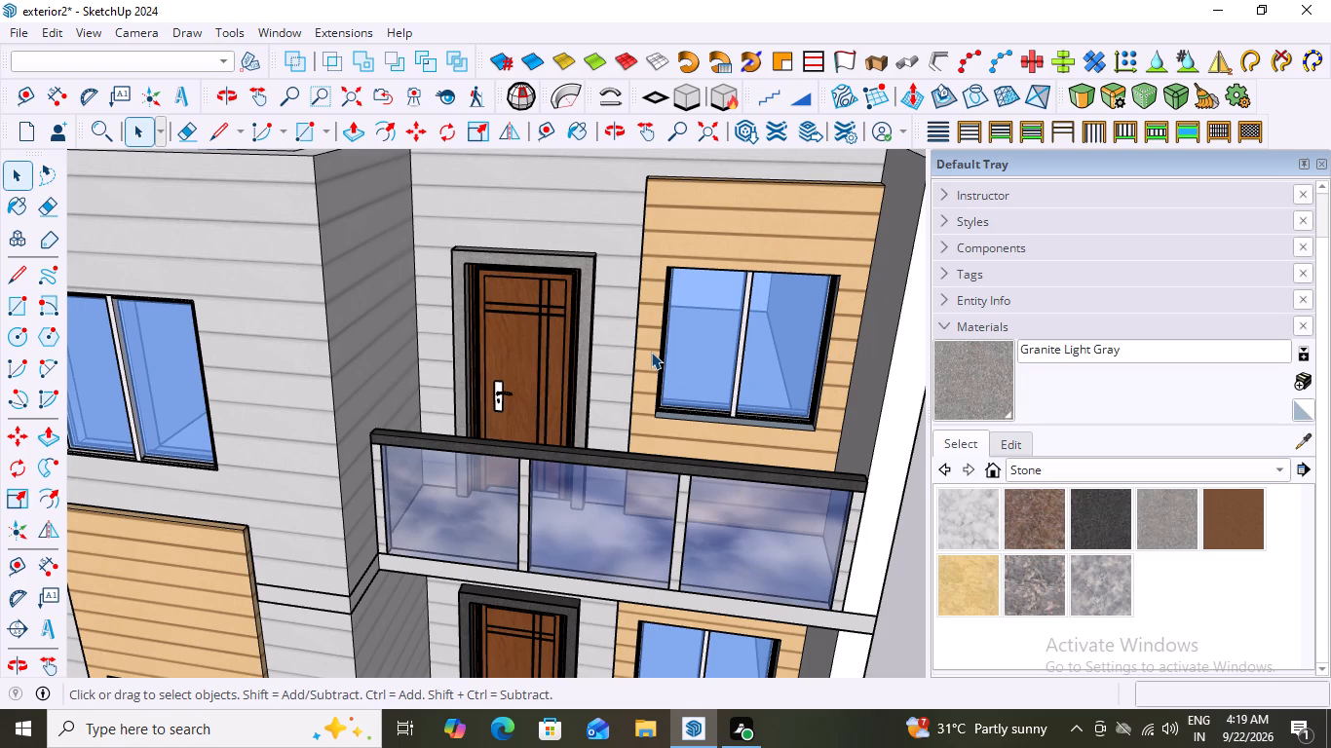
{"action": "scroll", "coordinate": [667, 333], "scroll_direction": "down", "scroll_amount": 4}
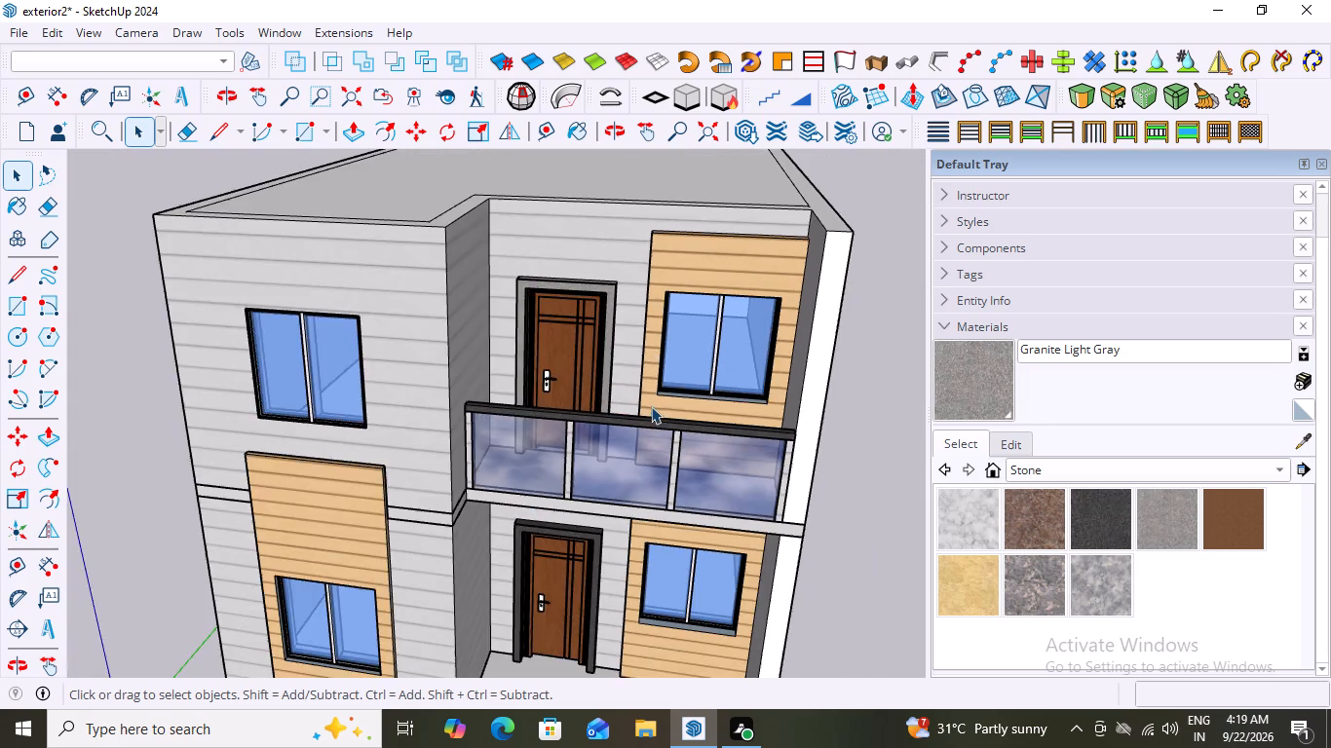
{"action": "scroll", "coordinate": [675, 284], "scroll_direction": "down", "scroll_amount": 5}
{"action": "middle_click_drag", "start_coordinate": [684, 509], "coordinate": [682, 461]}
{"action": "scroll", "coordinate": [552, 353], "scroll_direction": "up", "scroll_amount": 9}
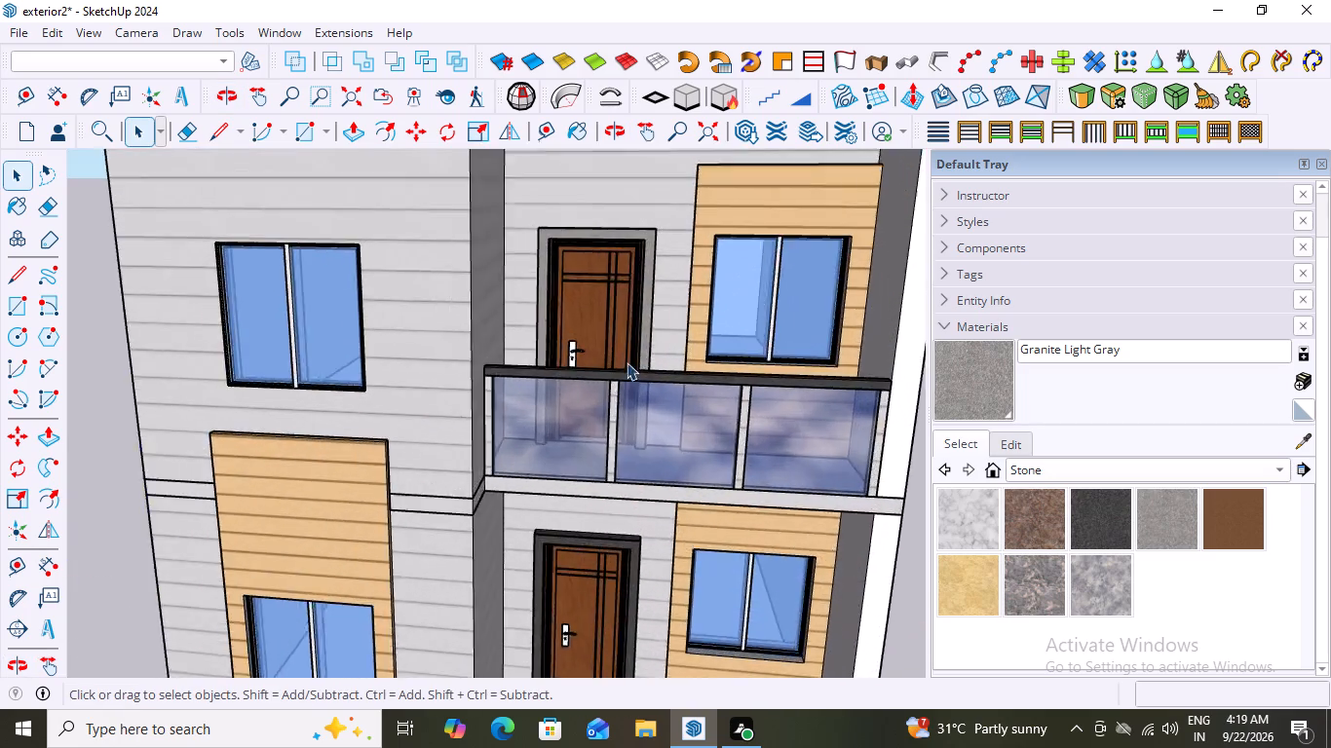
Paint the shared front face of the balcony slab and posts with Granite Dark Gray and leave the group's editing mode.
{"action": "scroll", "coordinate": [627, 362], "scroll_direction": "up", "scroll_amount": 13}
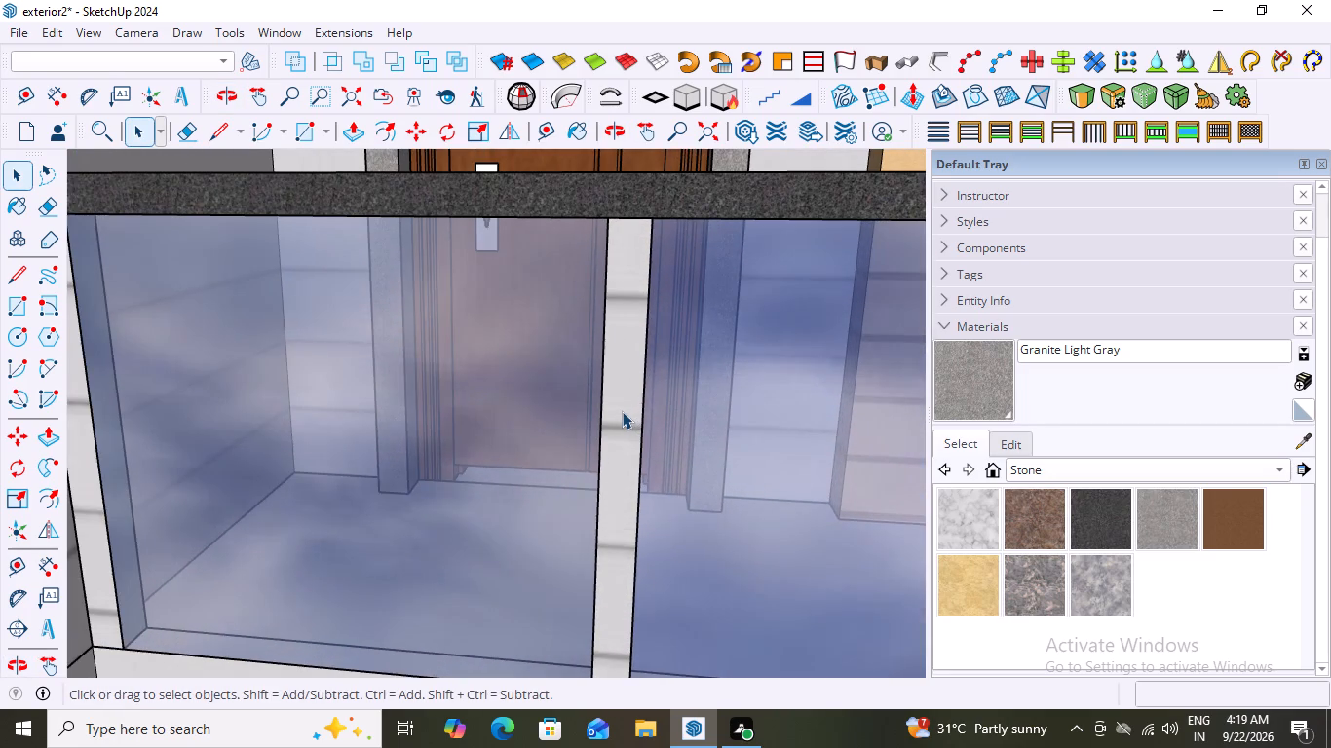
{"action": "double_click", "coordinate": [622, 411]}
{"action": "double_click", "coordinate": [622, 411]}
{"action": "scroll", "coordinate": [621, 411], "scroll_direction": "down", "scroll_amount": 10}
{"action": "double_click", "coordinate": [617, 418]}
{"action": "left_click", "coordinate": [617, 418]}
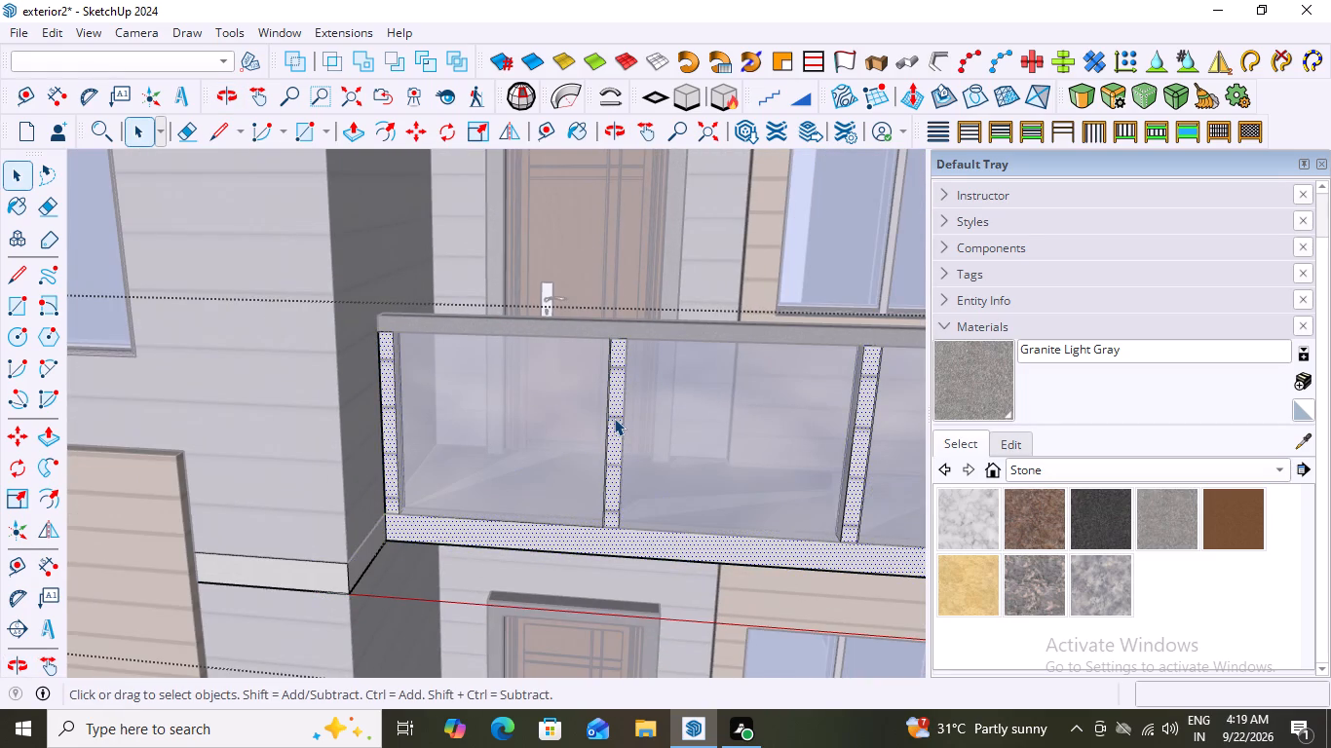
{"action": "left_click", "coordinate": [614, 418]}
{"action": "middle_click_drag", "start_coordinate": [614, 418], "coordinate": [592, 466]}
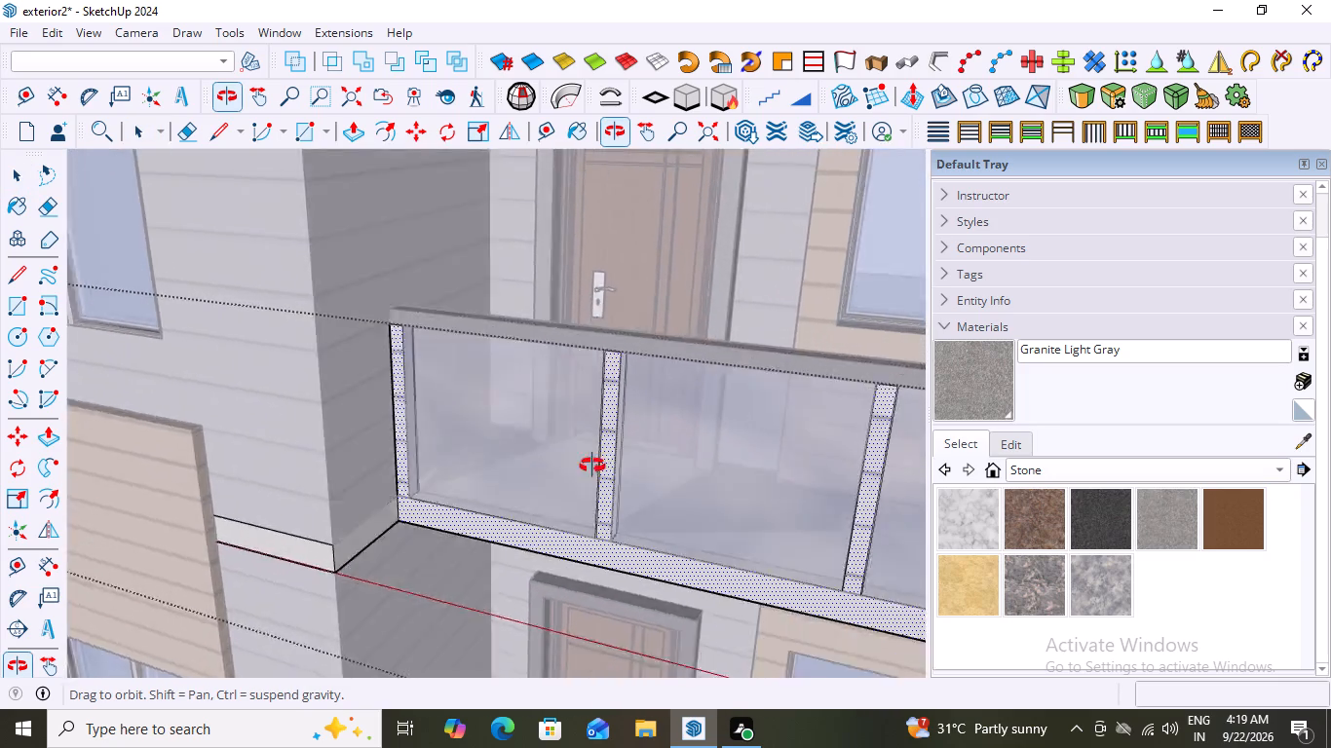
{"action": "middle_click_drag", "start_coordinate": [592, 466], "coordinate": [646, 461]}
{"action": "scroll", "coordinate": [632, 441], "scroll_direction": "up", "scroll_amount": 10}
{"action": "left_click", "coordinate": [606, 424]}
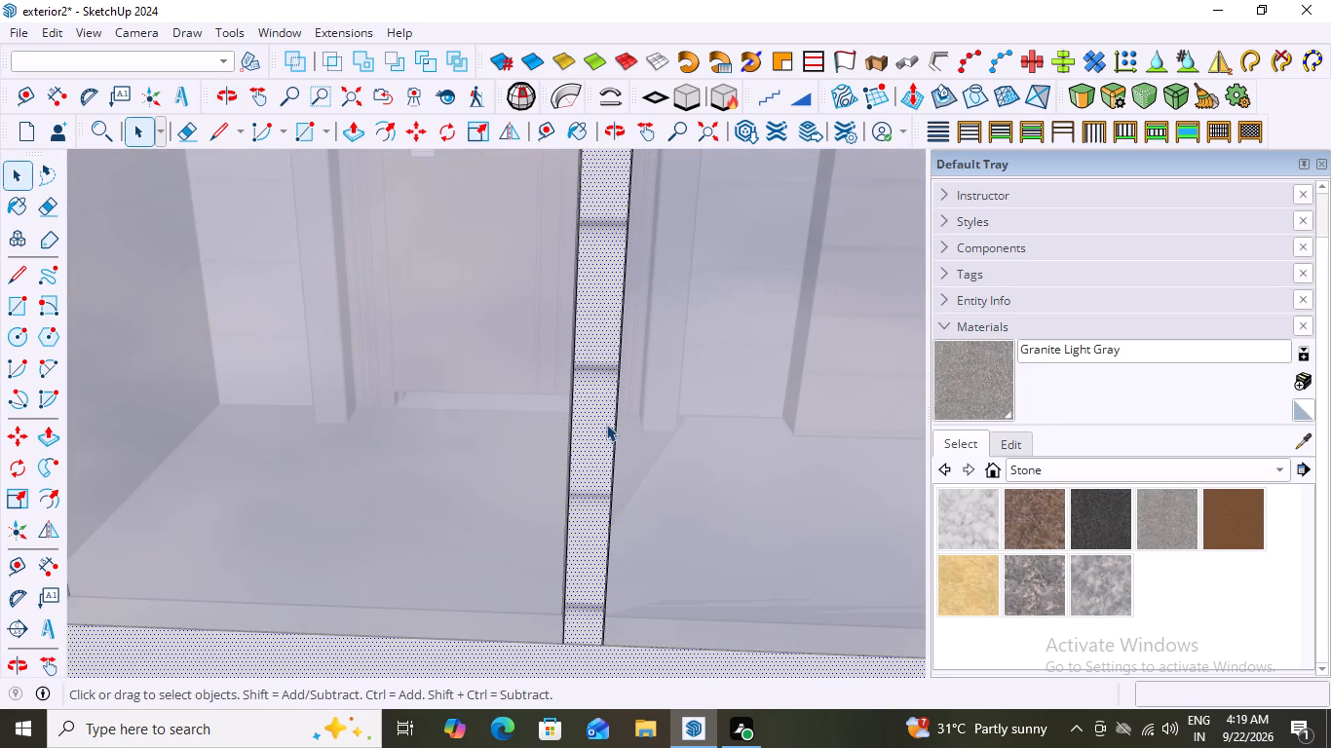
{"action": "scroll", "coordinate": [569, 406], "scroll_direction": "down", "scroll_amount": 15}
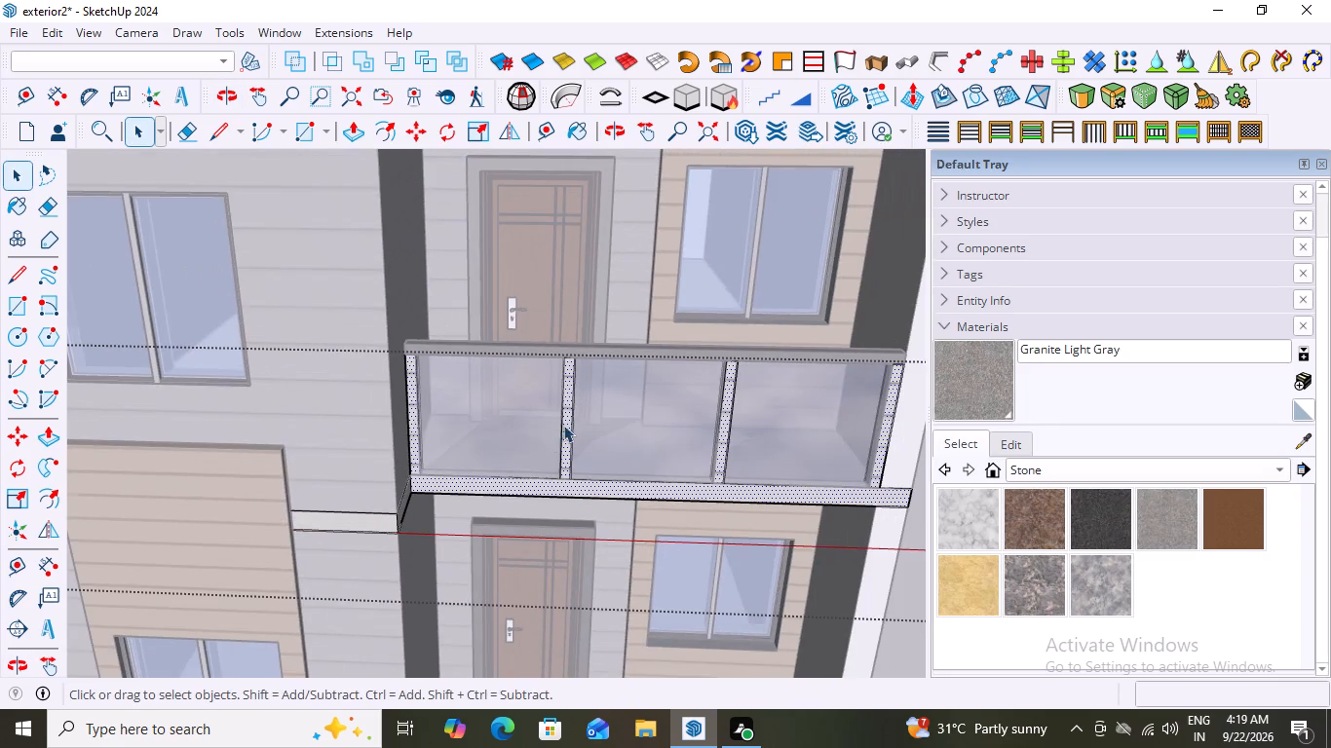
{"action": "scroll", "coordinate": [564, 424], "scroll_direction": "up", "scroll_amount": 6}
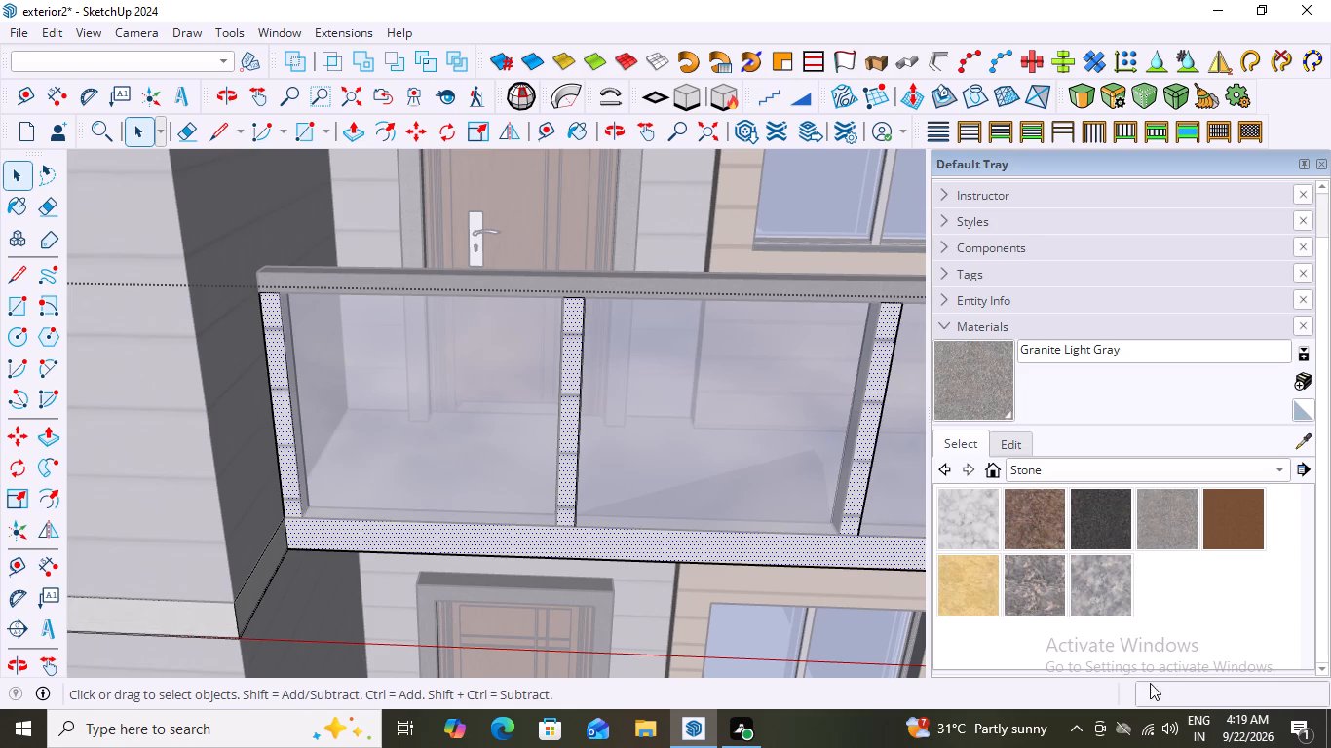
{"action": "left_click", "coordinate": [1281, 464]}
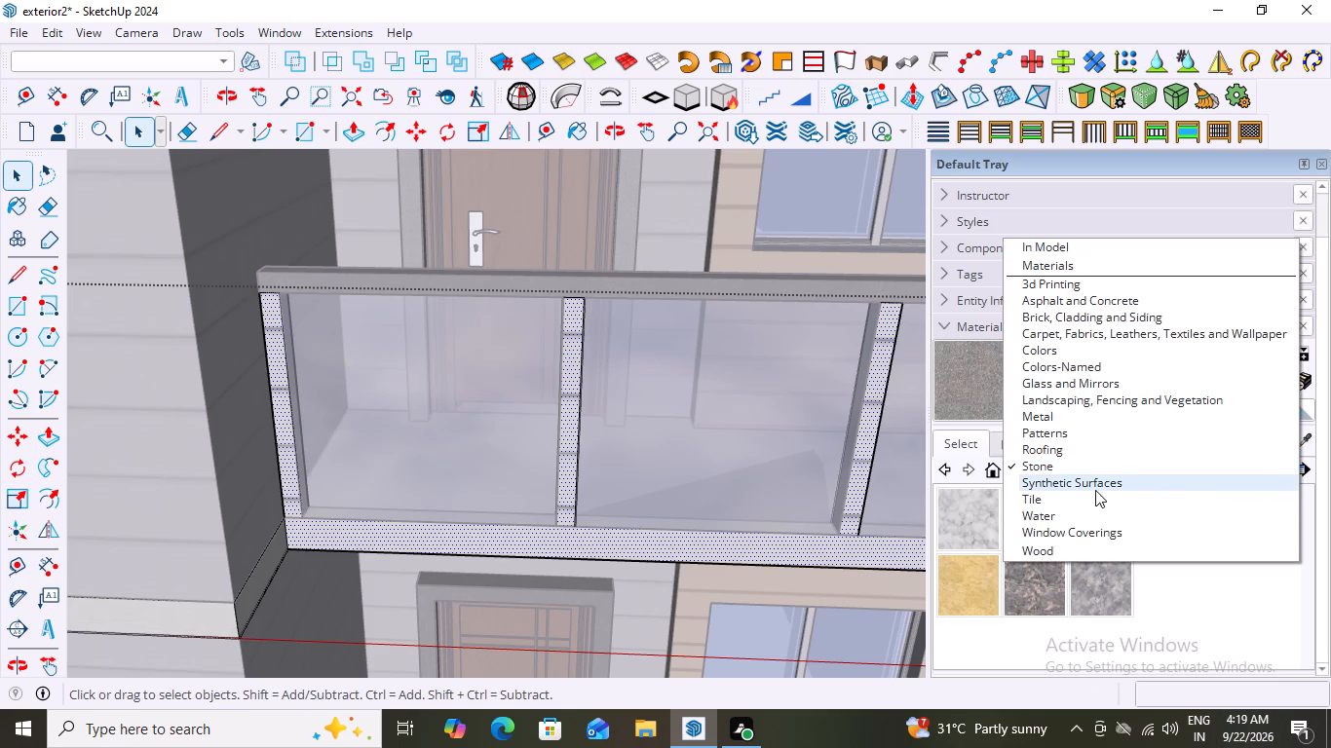
{"action": "left_click", "coordinate": [1043, 469]}
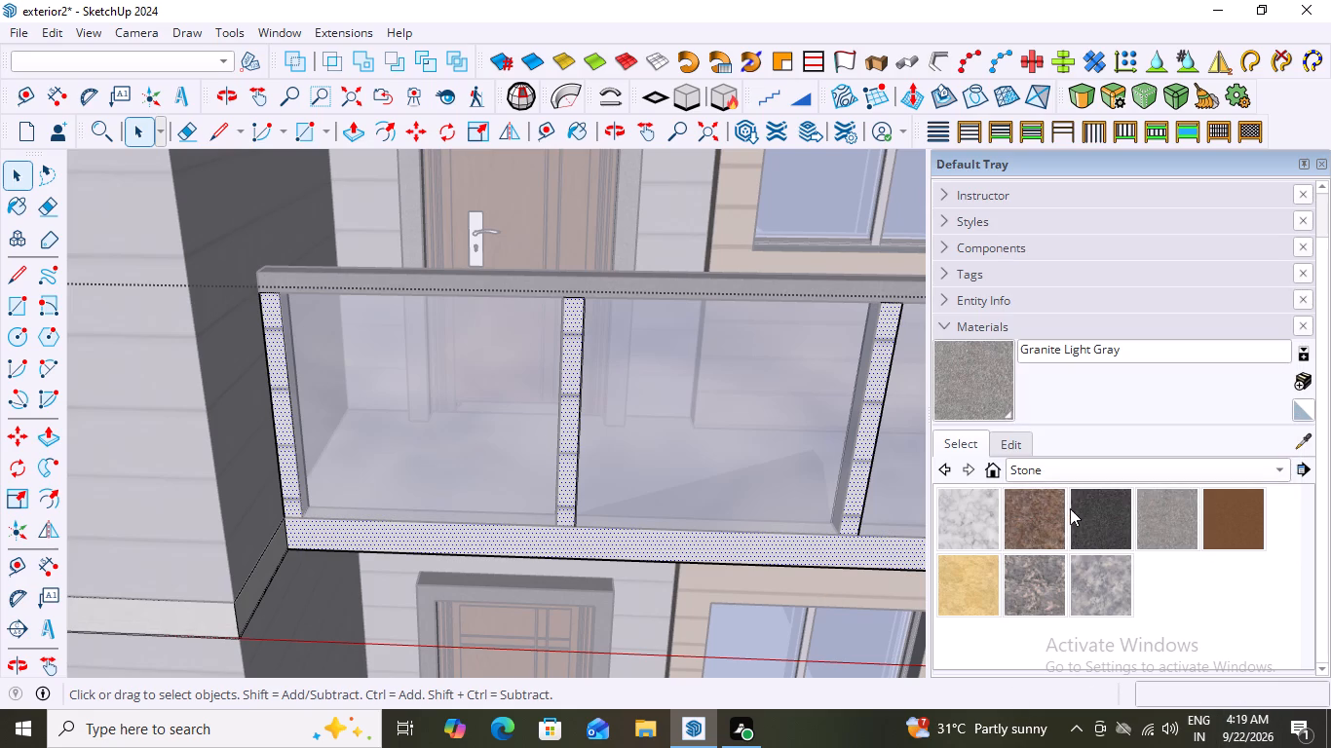
{"action": "left_click", "coordinate": [1111, 522]}
{"action": "scroll", "coordinate": [511, 434], "scroll_direction": "up", "scroll_amount": 4}
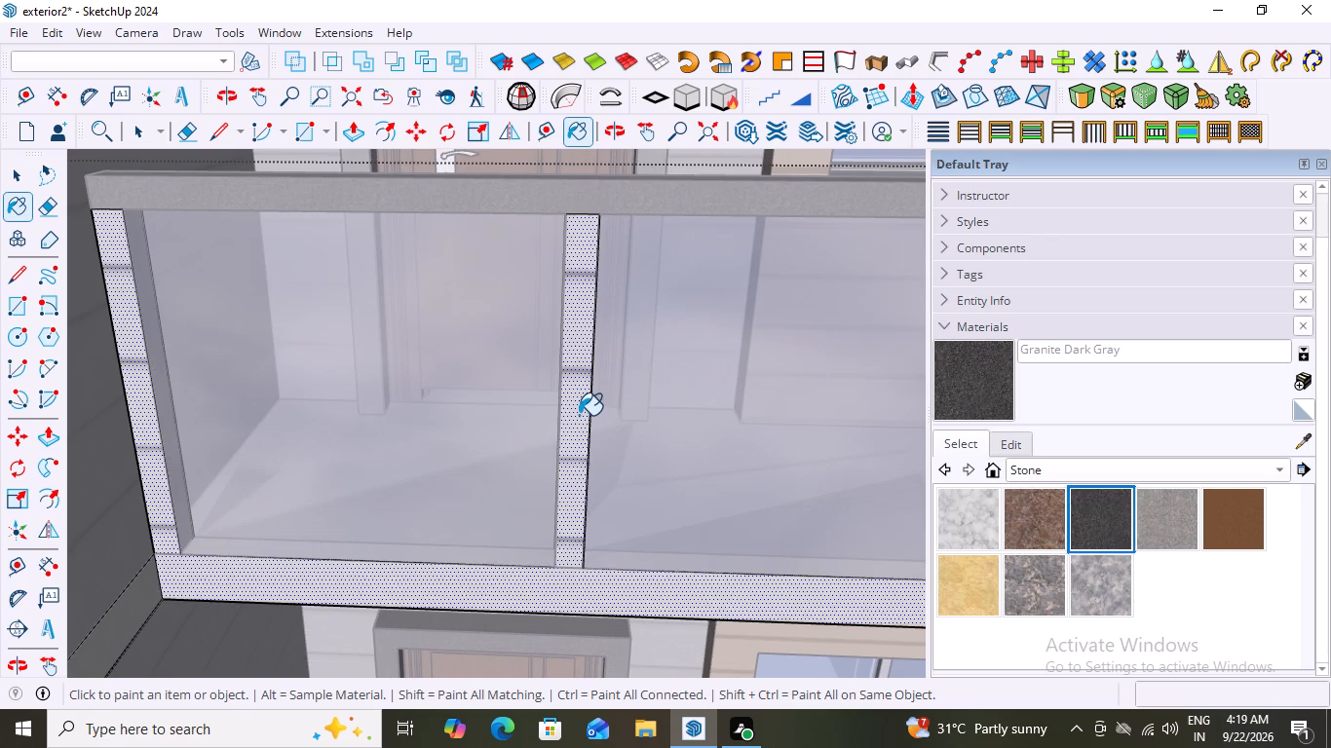
{"action": "left_click", "coordinate": [579, 415]}
{"action": "scroll", "coordinate": [578, 435], "scroll_direction": "down", "scroll_amount": 11}
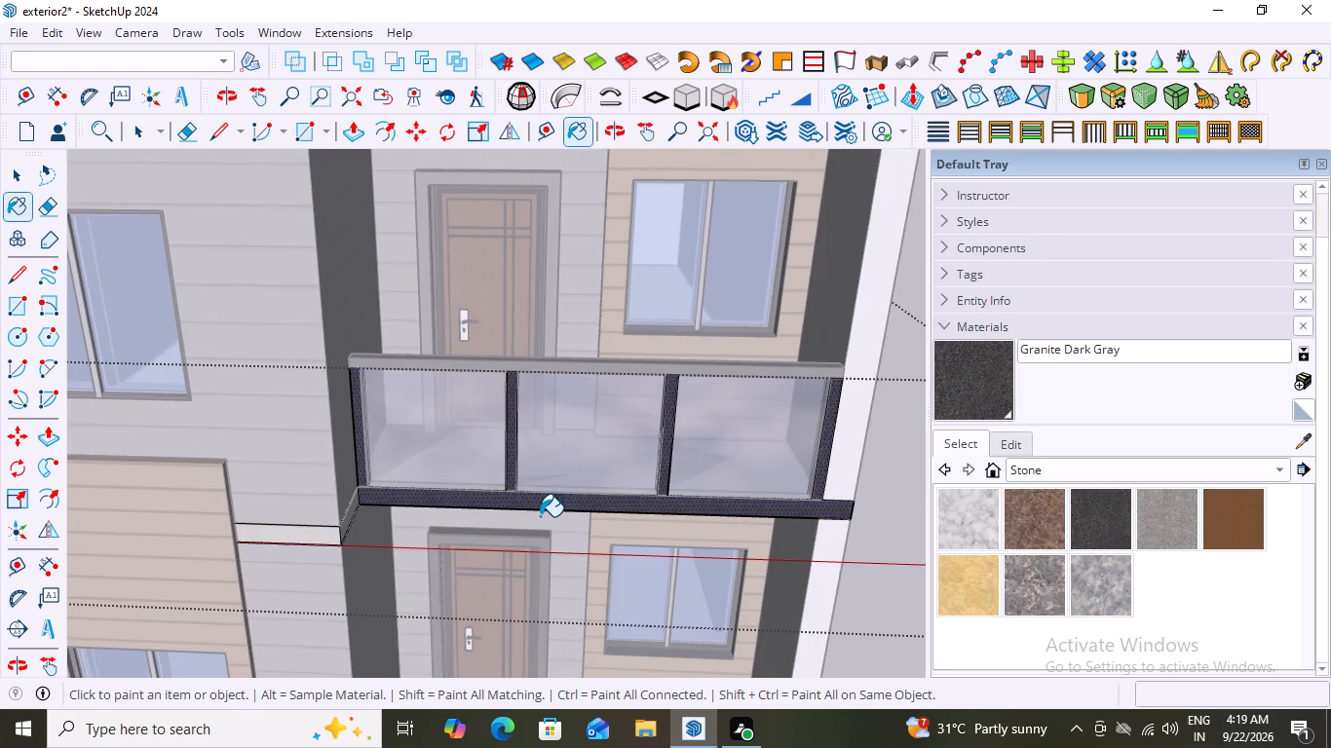
{"action": "key", "text": "space"}
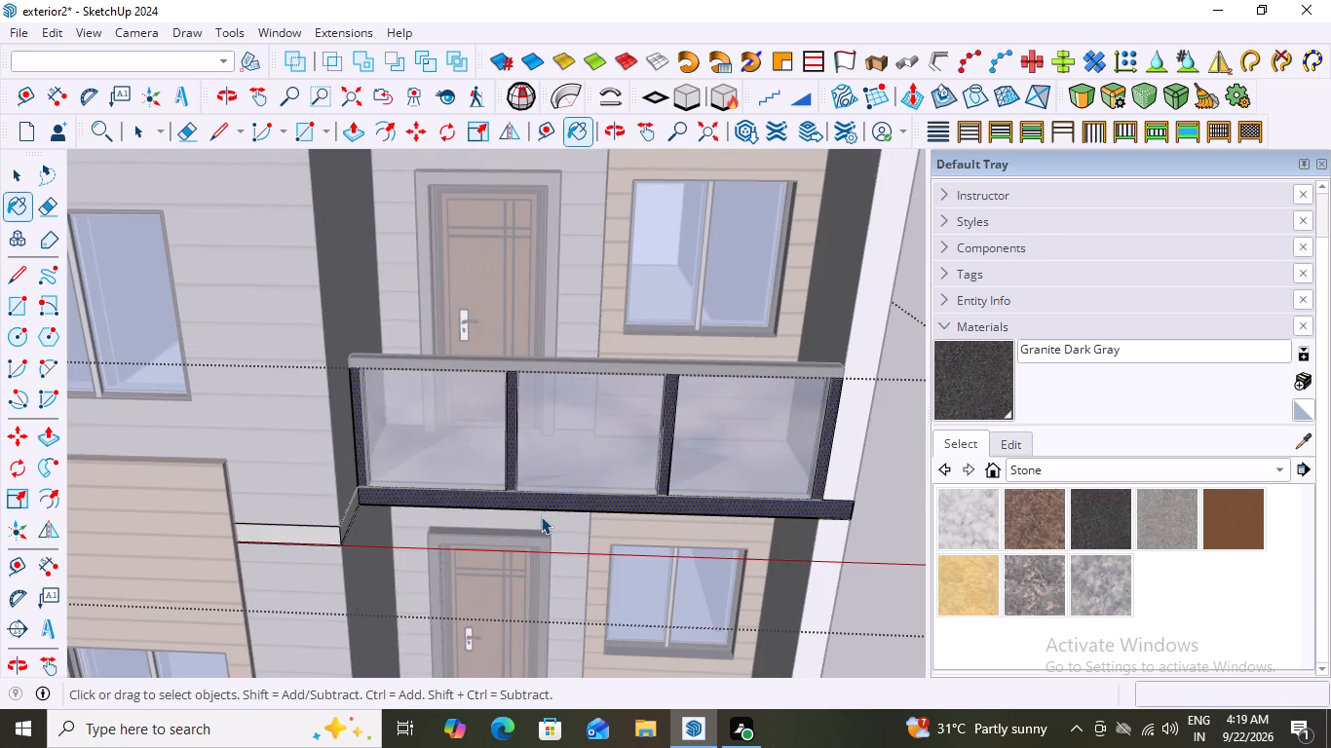
{"action": "key", "text": "Escape"}
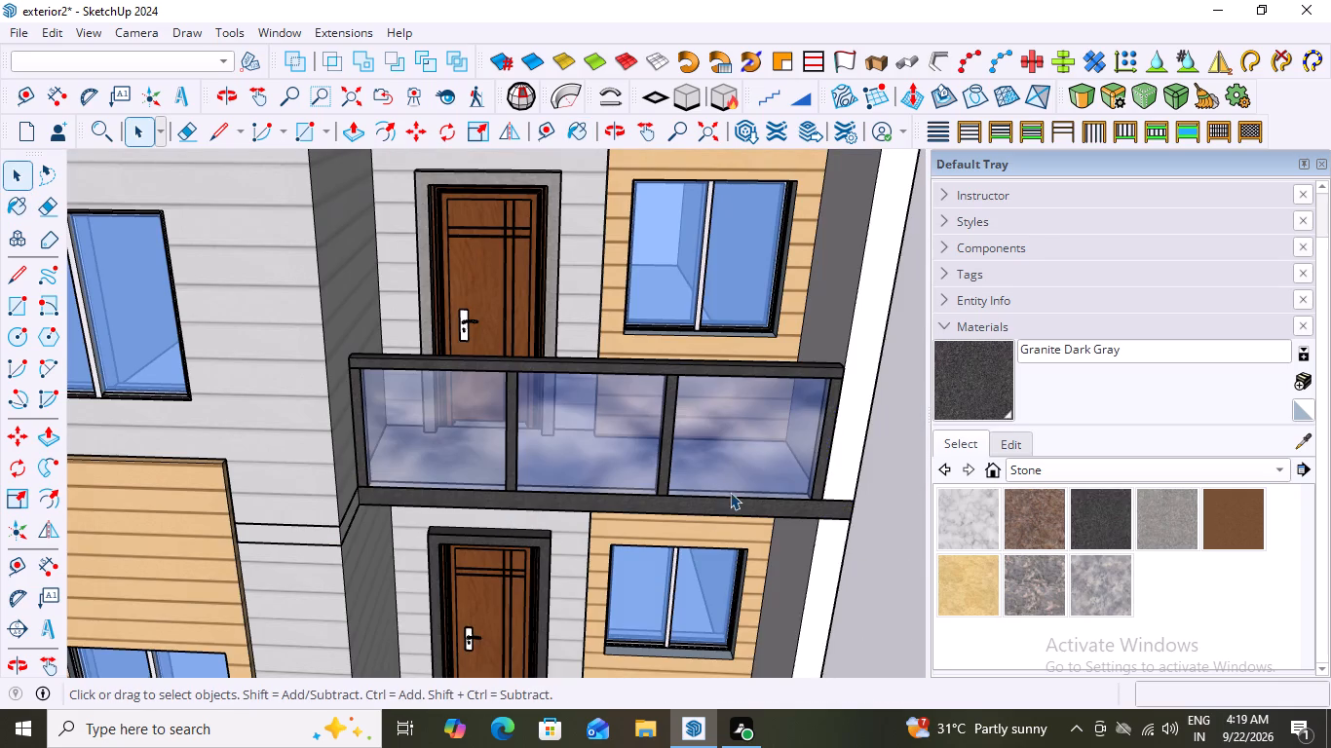
Examine the balcony railing, posts and slab from below, above and the side.
{"action": "middle_click_drag", "start_coordinate": [730, 493], "coordinate": [706, 225]}
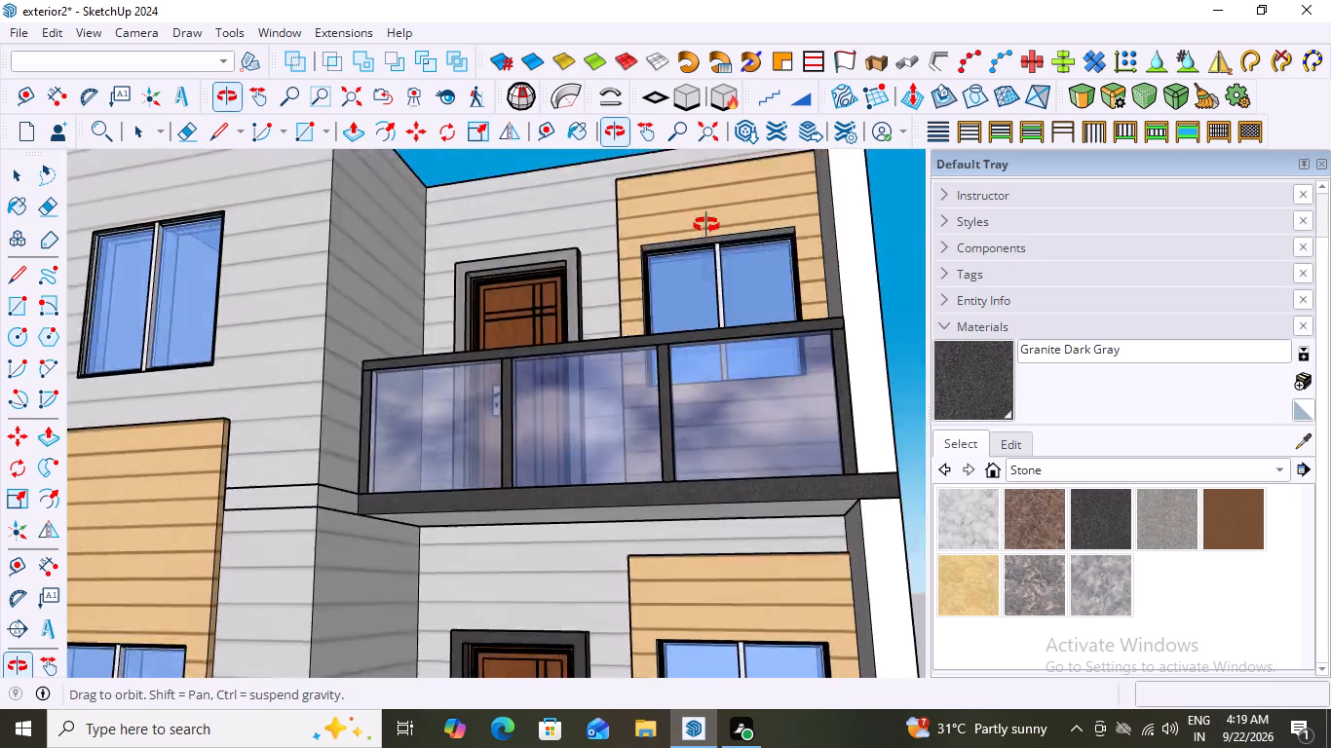
{"action": "middle_click_drag", "start_coordinate": [706, 225], "coordinate": [682, 542]}
{"action": "middle_click_drag", "start_coordinate": [677, 410], "coordinate": [606, 719]}
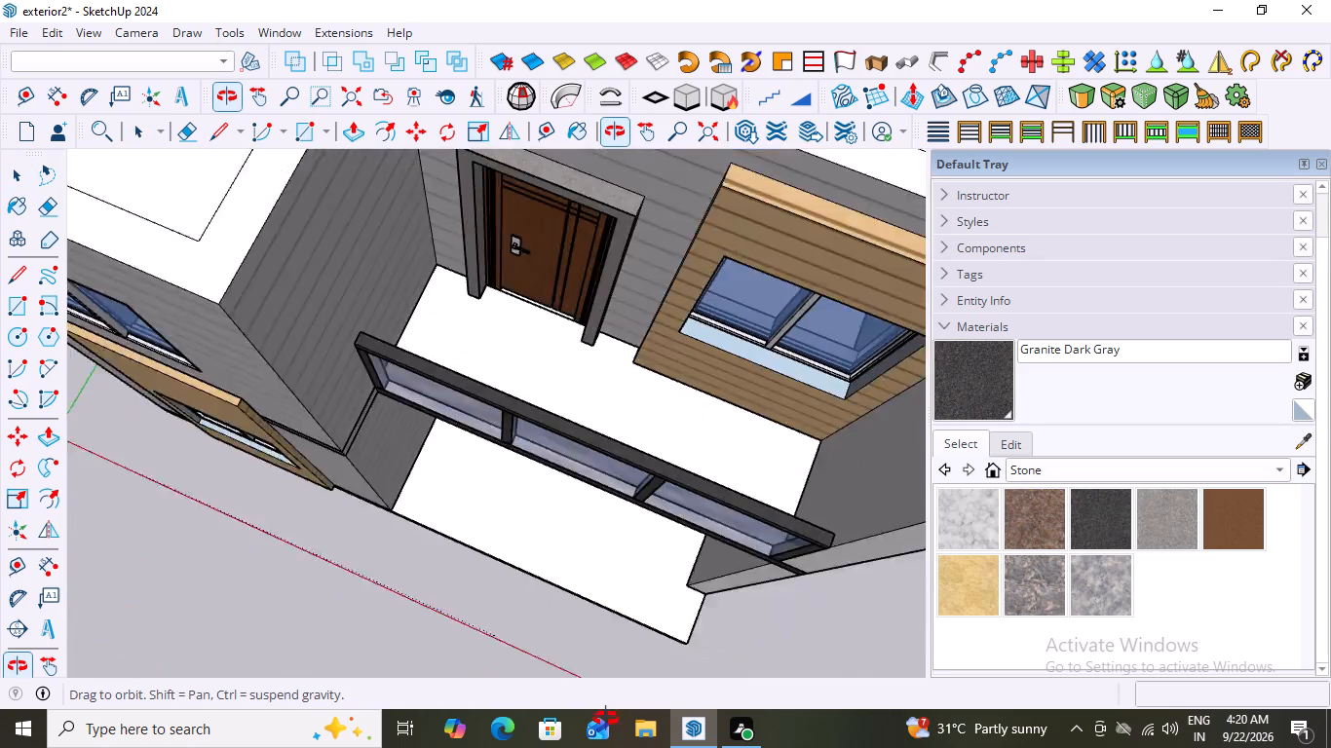
{"action": "middle_click_drag", "start_coordinate": [606, 719], "coordinate": [804, 368]}
{"action": "middle_click_drag", "start_coordinate": [718, 342], "coordinate": [359, 467]}
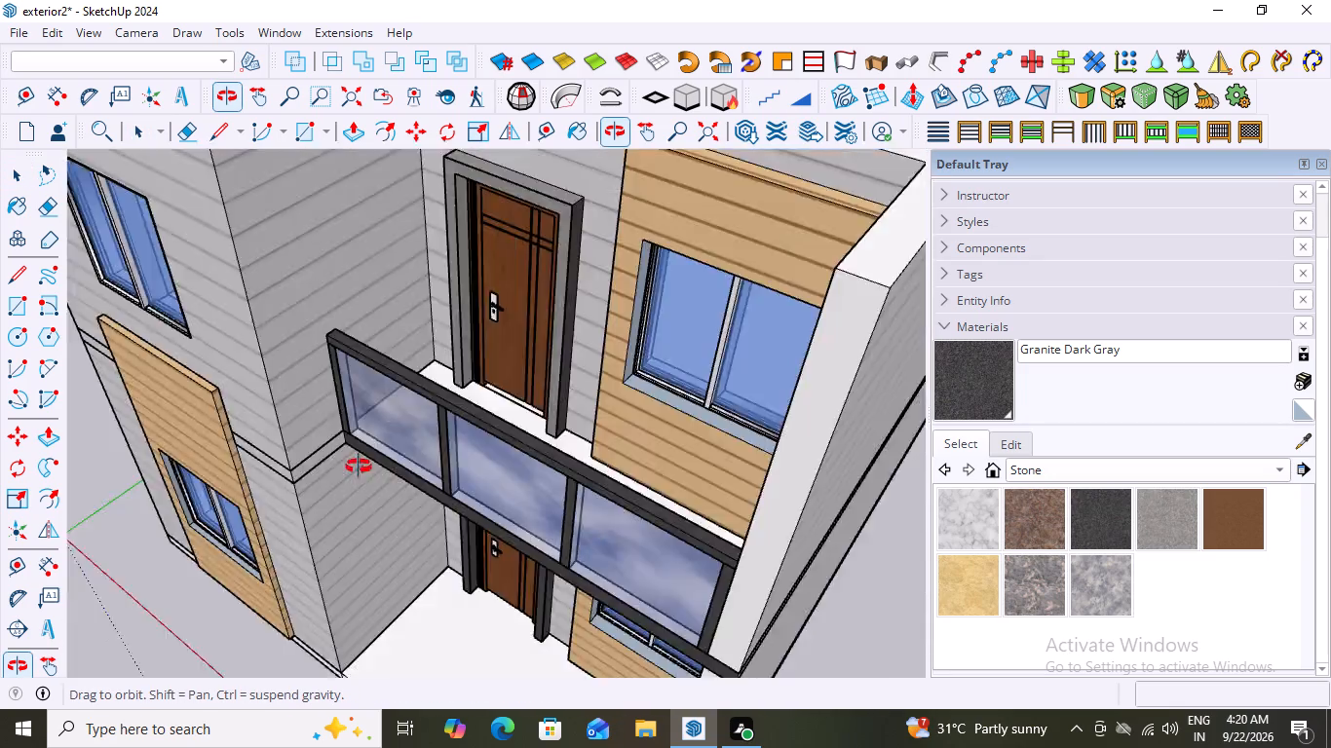
{"action": "middle_click_drag", "start_coordinate": [359, 467], "coordinate": [70, 667]}
{"action": "scroll", "coordinate": [455, 447], "scroll_direction": "up", "scroll_amount": 3}
{"action": "middle_click_drag", "start_coordinate": [433, 414], "coordinate": [347, 368]}
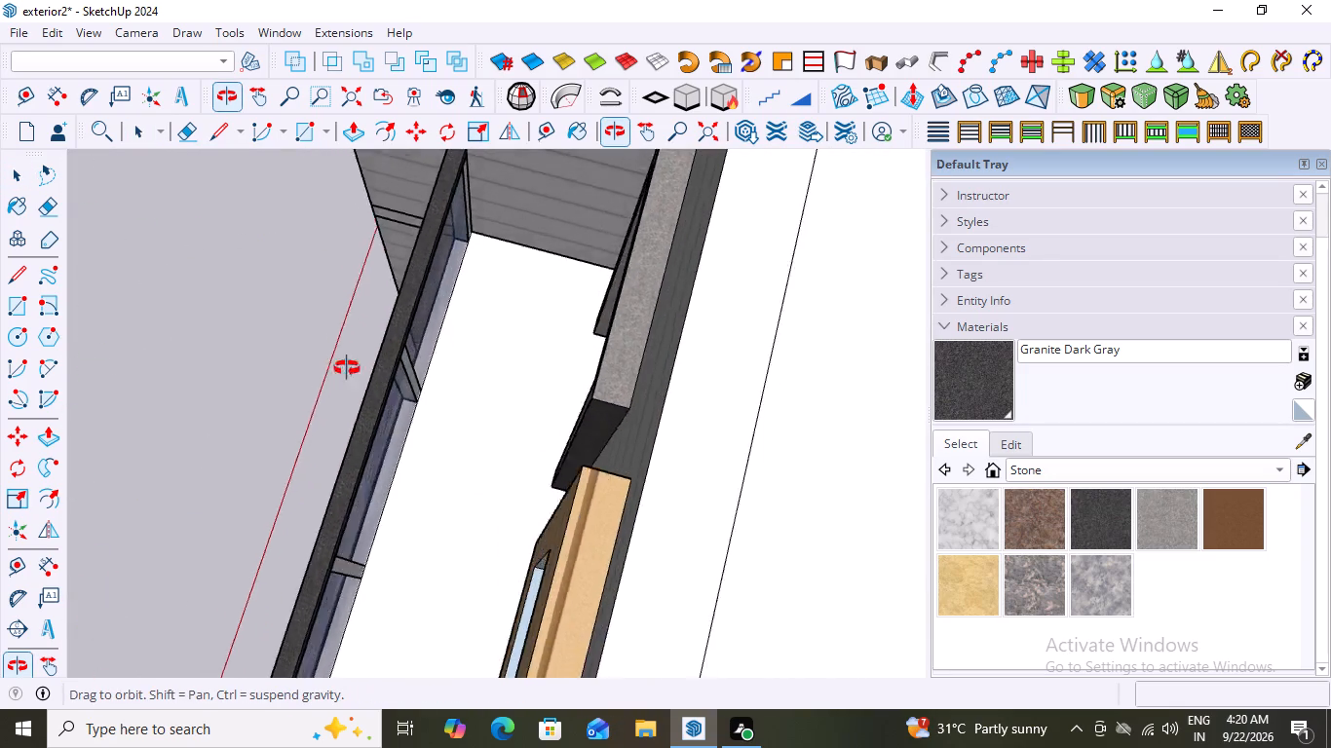
{"action": "middle_click_drag", "start_coordinate": [347, 368], "coordinate": [871, 282]}
{"action": "scroll", "coordinate": [473, 470], "scroll_direction": "down", "scroll_amount": 3}
{"action": "middle_click_drag", "start_coordinate": [502, 501], "coordinate": [684, 321]}
{"action": "scroll", "coordinate": [623, 486], "scroll_direction": "down", "scroll_amount": 1}
{"action": "middle_click_drag", "start_coordinate": [618, 484], "coordinate": [599, 431]}
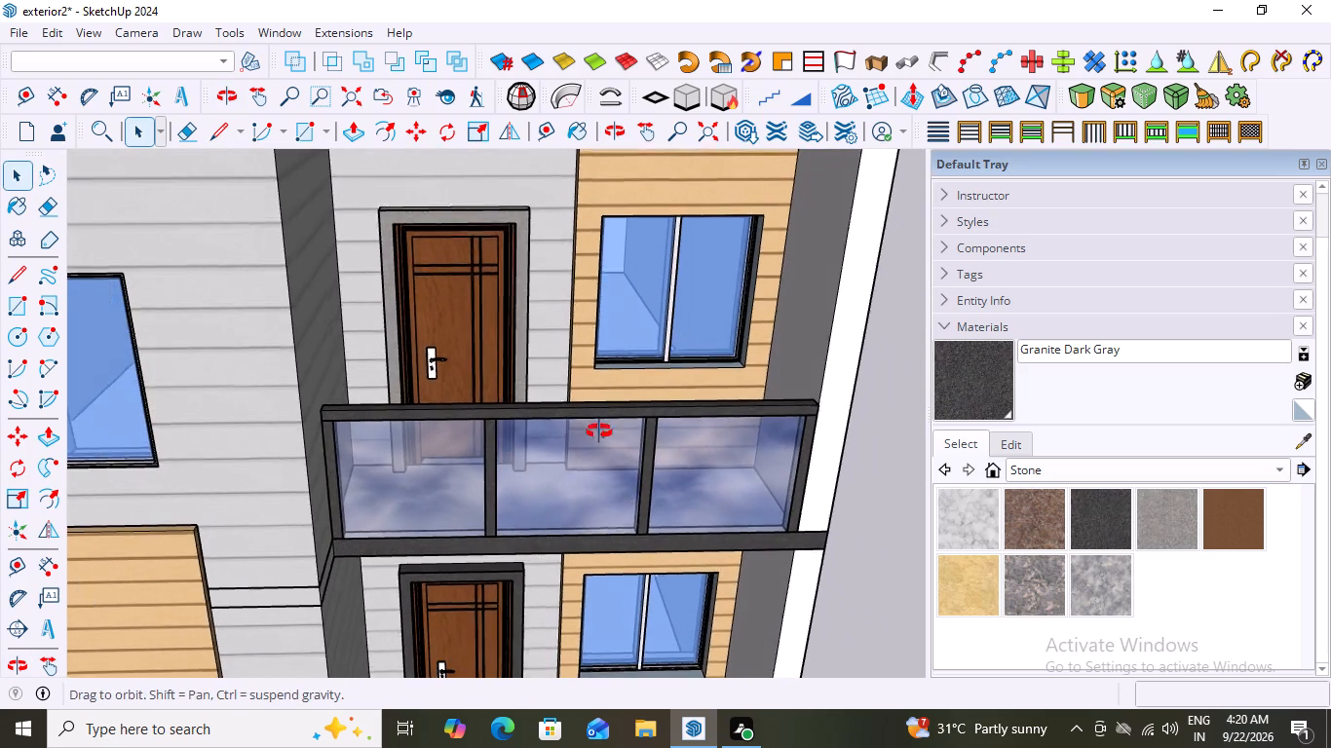
{"action": "middle_click_drag", "start_coordinate": [599, 431], "coordinate": [583, 380]}
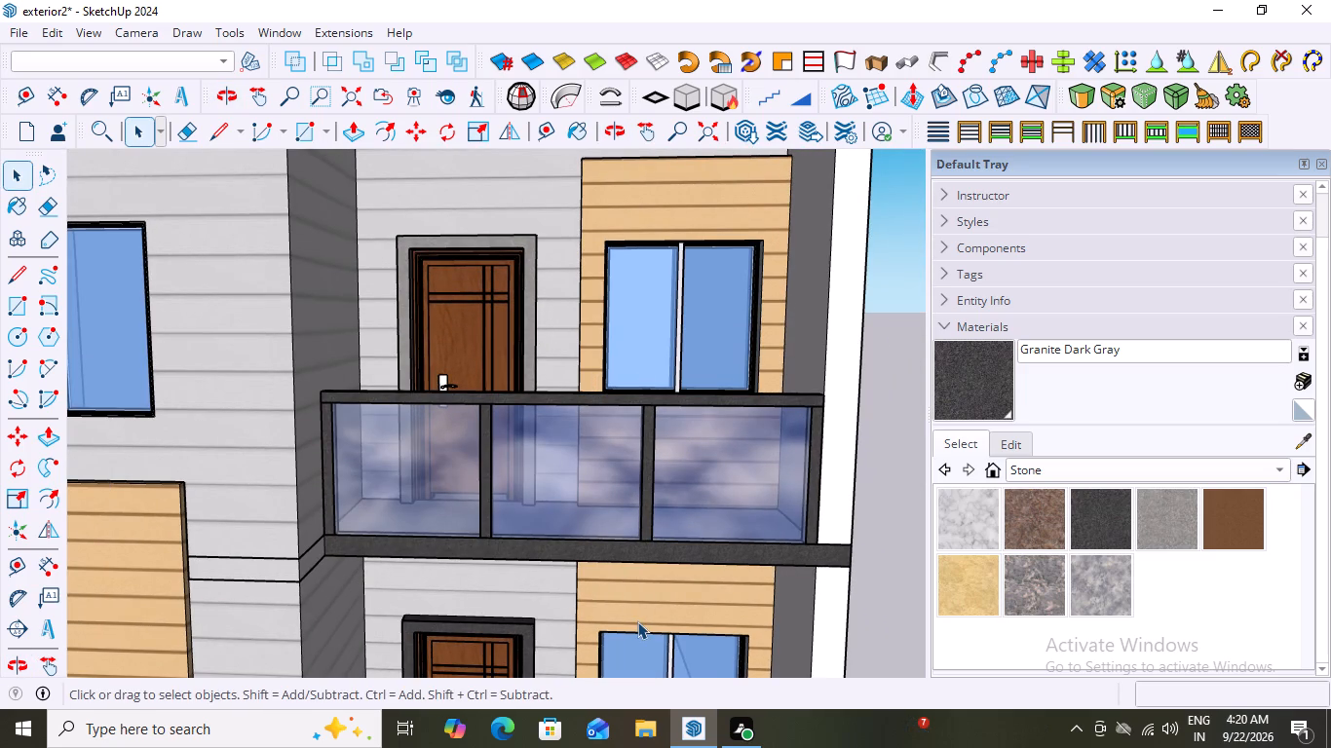
Open the balcony slab and posts group for editing and paint their shared front face with Carrera Marble.
{"action": "scroll", "coordinate": [526, 546], "scroll_direction": "down", "scroll_amount": 1}
{"action": "scroll", "coordinate": [556, 571], "scroll_direction": "up", "scroll_amount": 3}
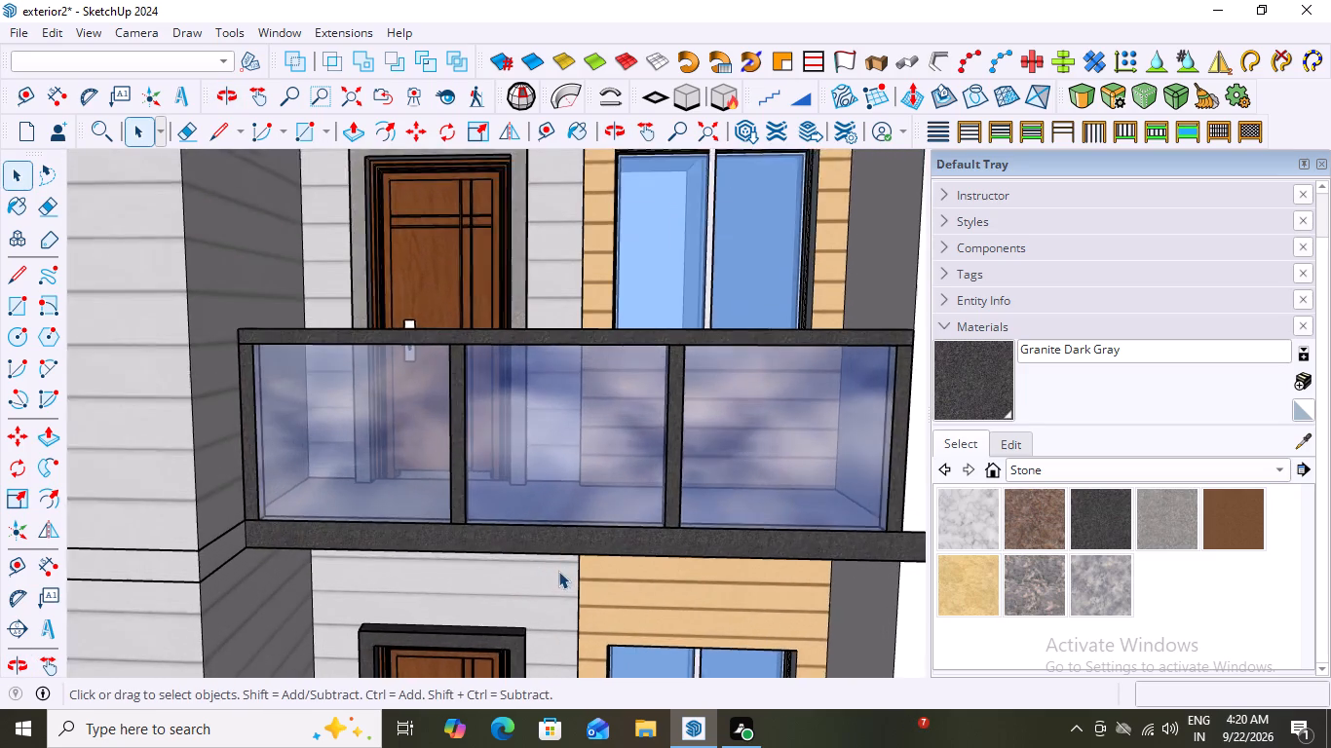
{"action": "scroll", "coordinate": [558, 571], "scroll_direction": "up", "scroll_amount": 1}
{"action": "left_click", "coordinate": [571, 542]}
{"action": "left_click", "coordinate": [582, 523]}
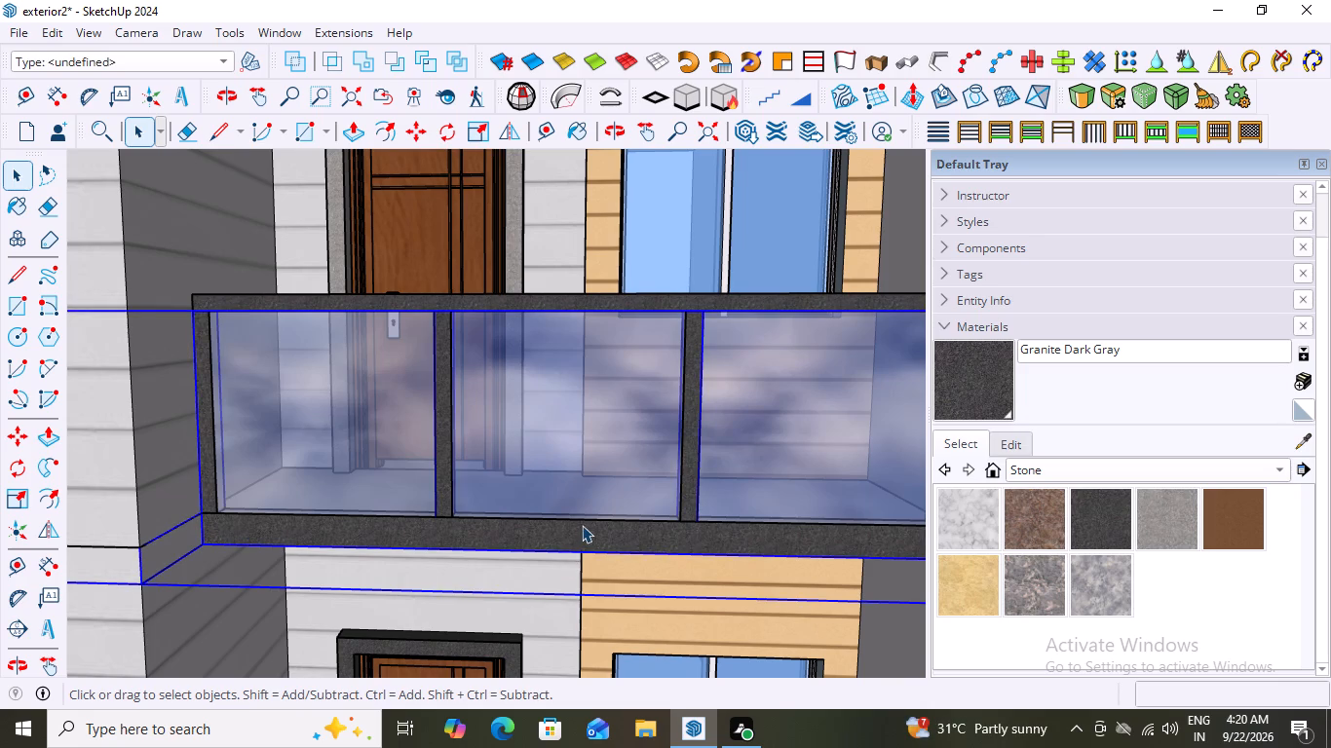
{"action": "double_click", "coordinate": [582, 535]}
{"action": "double_click", "coordinate": [578, 539]}
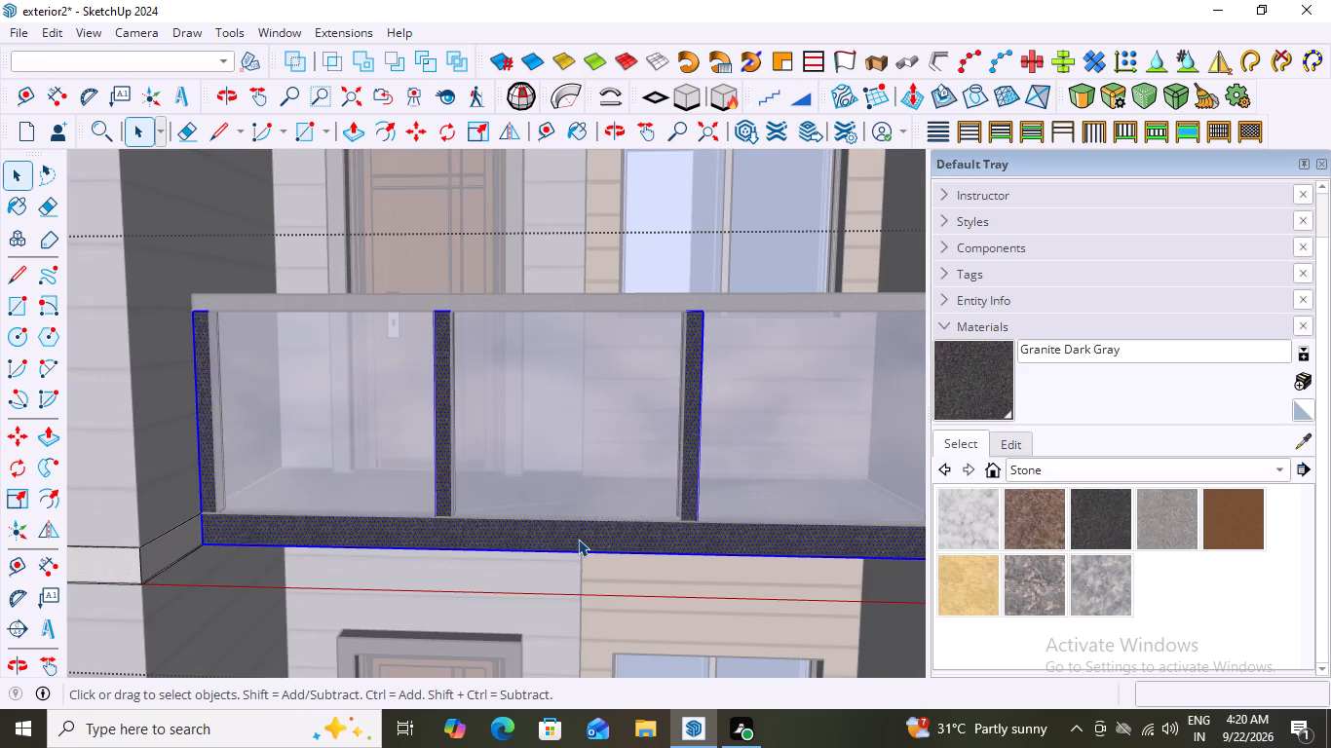
{"action": "left_click", "coordinate": [578, 539]}
{"action": "left_click", "coordinate": [578, 539]}
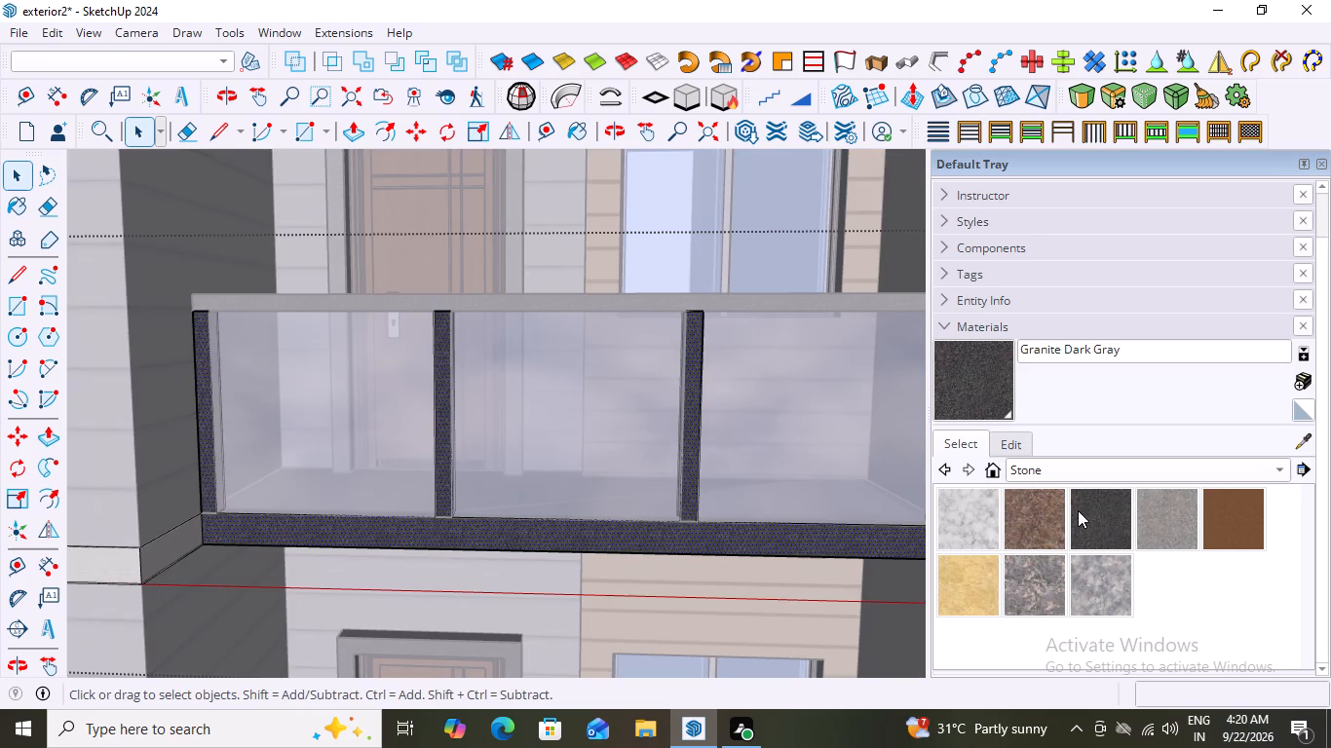
{"action": "left_click", "coordinate": [959, 513]}
{"action": "left_click", "coordinate": [472, 542]}
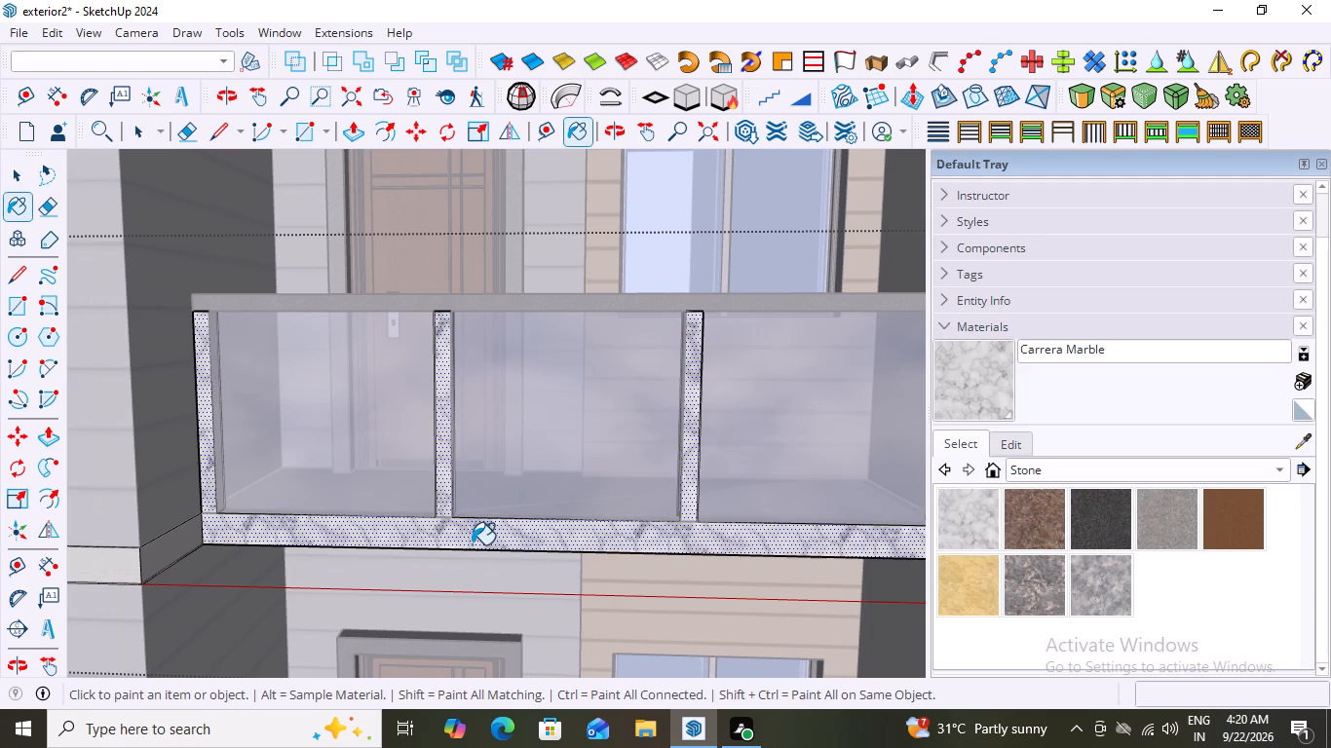
{"action": "scroll", "coordinate": [454, 578], "scroll_direction": "up", "scroll_amount": 5}
{"action": "scroll", "coordinate": [454, 578], "scroll_direction": "down", "scroll_amount": 5}
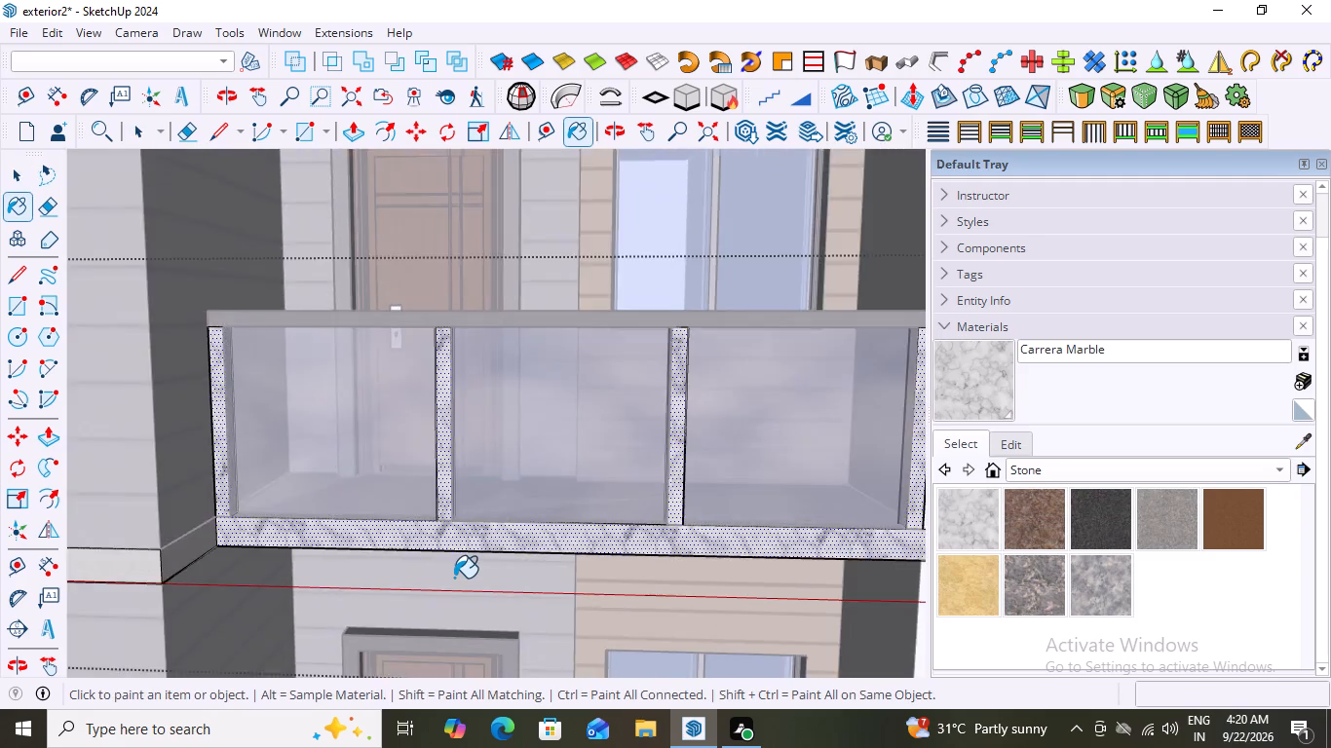
{"action": "scroll", "coordinate": [454, 578], "scroll_direction": "down", "scroll_amount": 4}
{"action": "key", "text": "space"}
{"action": "left_click", "coordinate": [887, 469]}
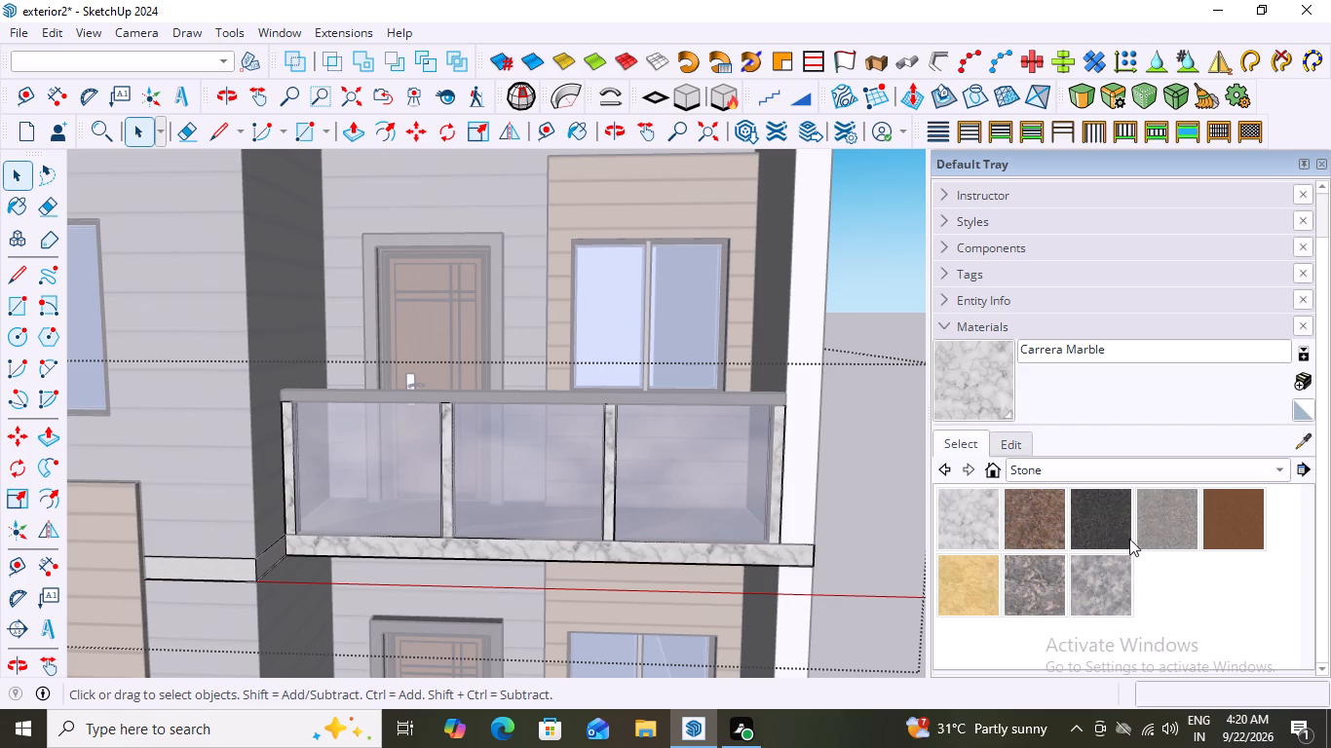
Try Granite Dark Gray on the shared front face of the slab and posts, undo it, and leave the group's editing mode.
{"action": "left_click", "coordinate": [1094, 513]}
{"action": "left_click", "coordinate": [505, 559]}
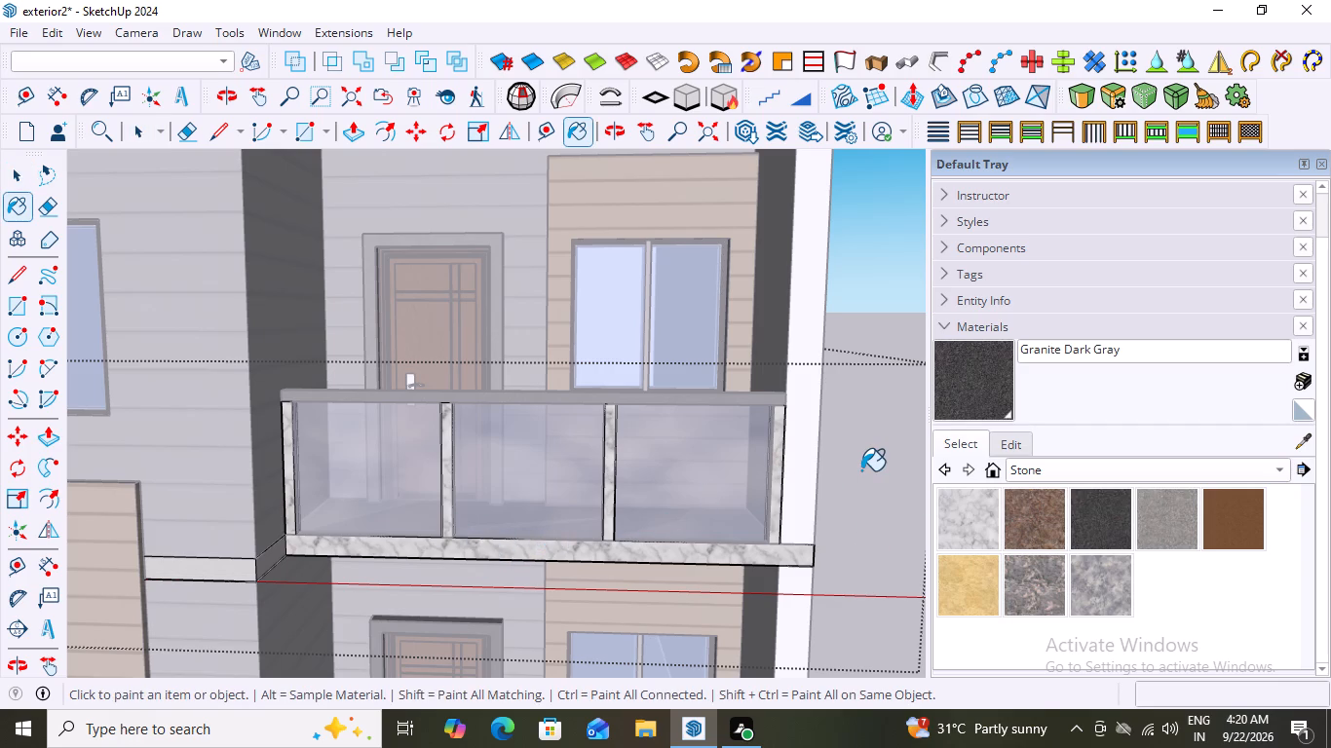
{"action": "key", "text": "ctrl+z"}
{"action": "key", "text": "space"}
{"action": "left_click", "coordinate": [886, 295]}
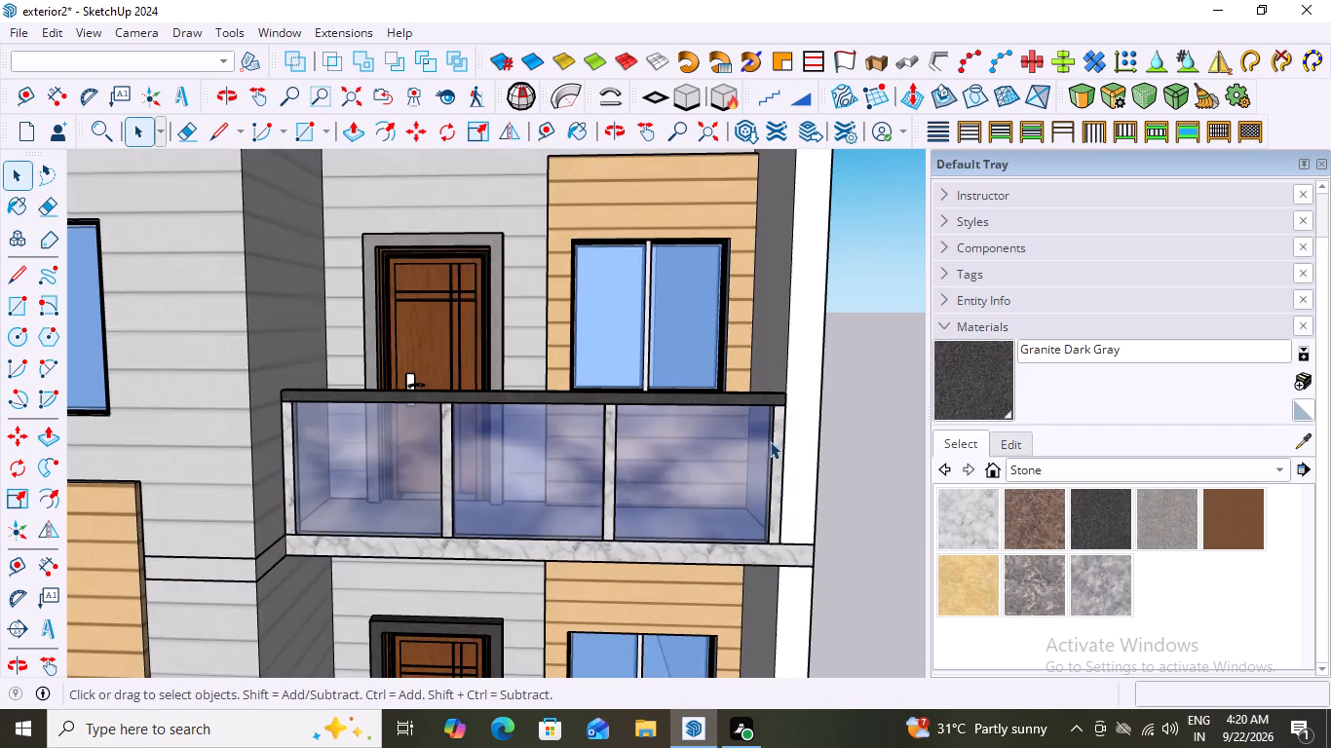
Reopen the balcony group for editing and examine how far the connected front face of the slab and posts extends.
{"action": "middle_click_drag", "start_coordinate": [770, 442], "coordinate": [797, 454]}
{"action": "scroll", "coordinate": [559, 554], "scroll_direction": "up", "scroll_amount": 2}
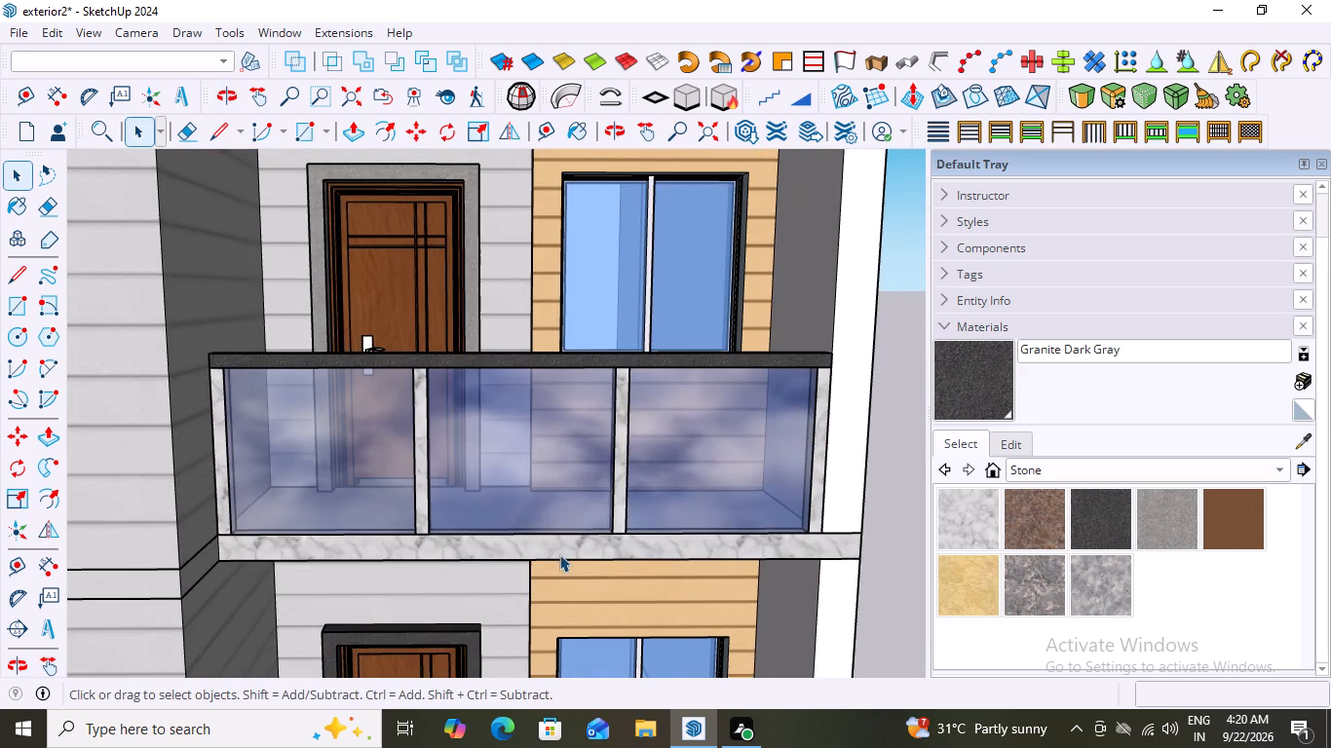
{"action": "left_click", "coordinate": [619, 439]}
{"action": "double_click", "coordinate": [619, 439]}
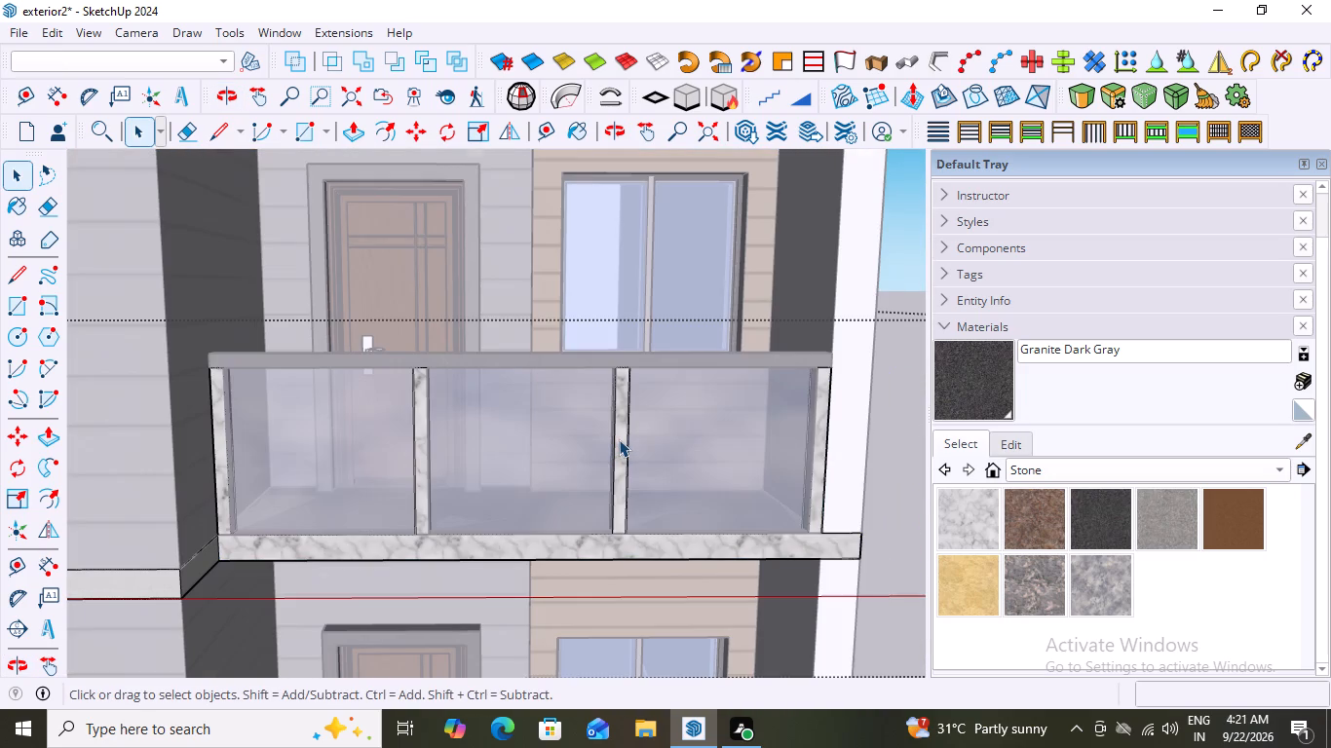
{"action": "left_click", "coordinate": [619, 439]}
{"action": "middle_click_drag", "start_coordinate": [623, 432], "coordinate": [584, 548]}
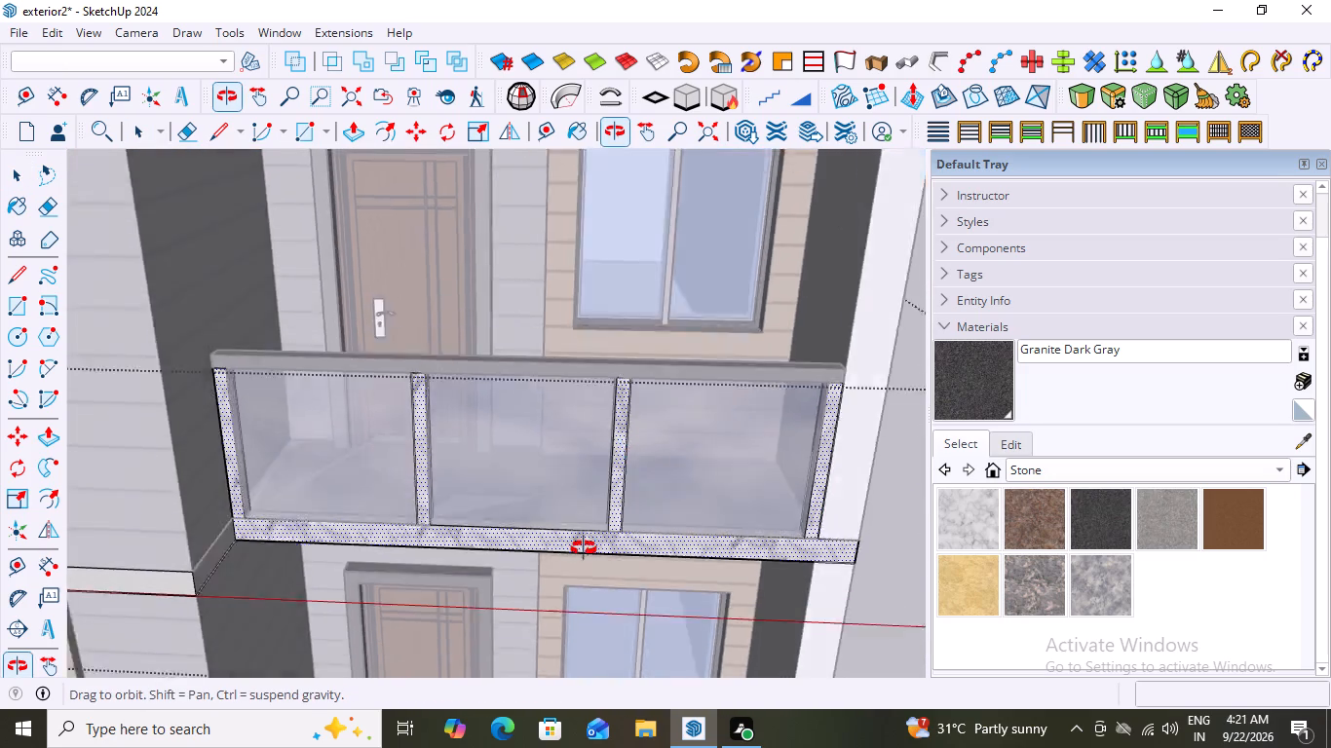
{"action": "middle_click_drag", "start_coordinate": [584, 548], "coordinate": [611, 747]}
{"action": "middle_click", "coordinate": [446, 410]}
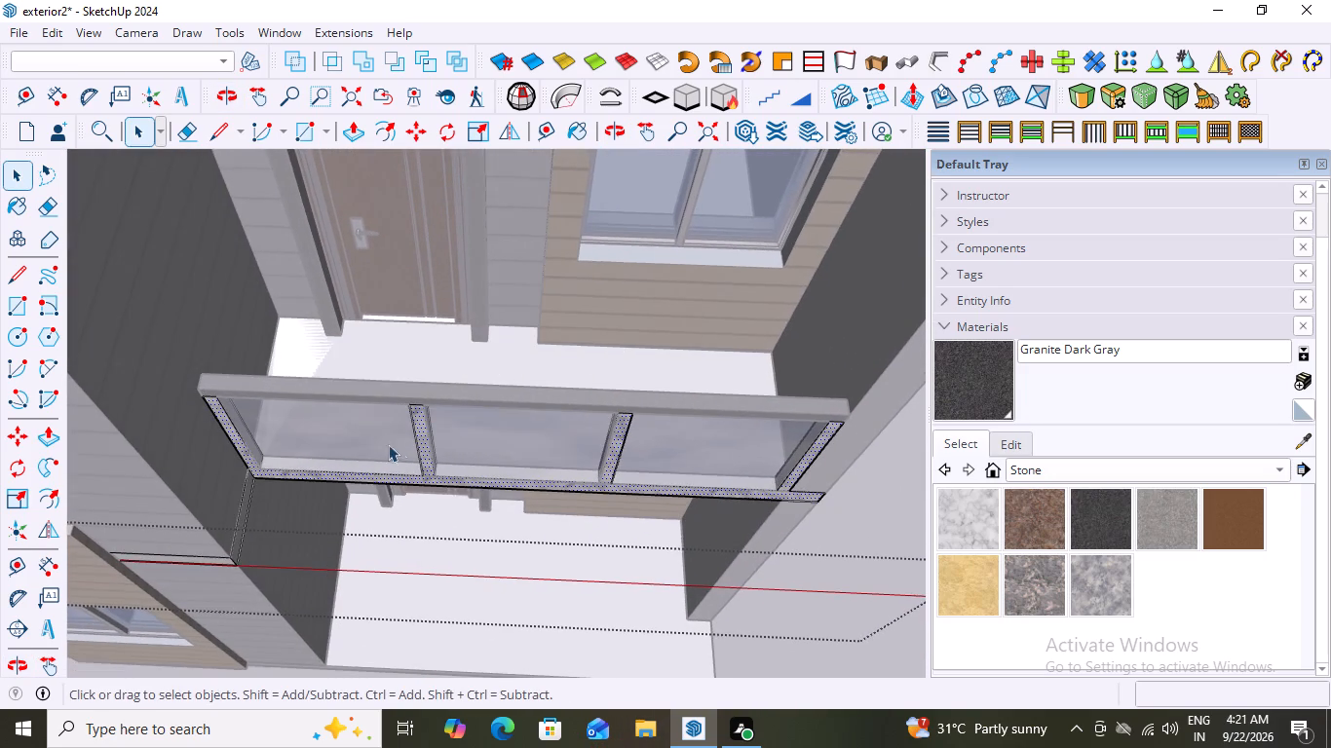
{"action": "middle_click_drag", "start_coordinate": [404, 445], "coordinate": [517, 242]}
{"action": "middle_click_drag", "start_coordinate": [513, 513], "coordinate": [439, 366]}
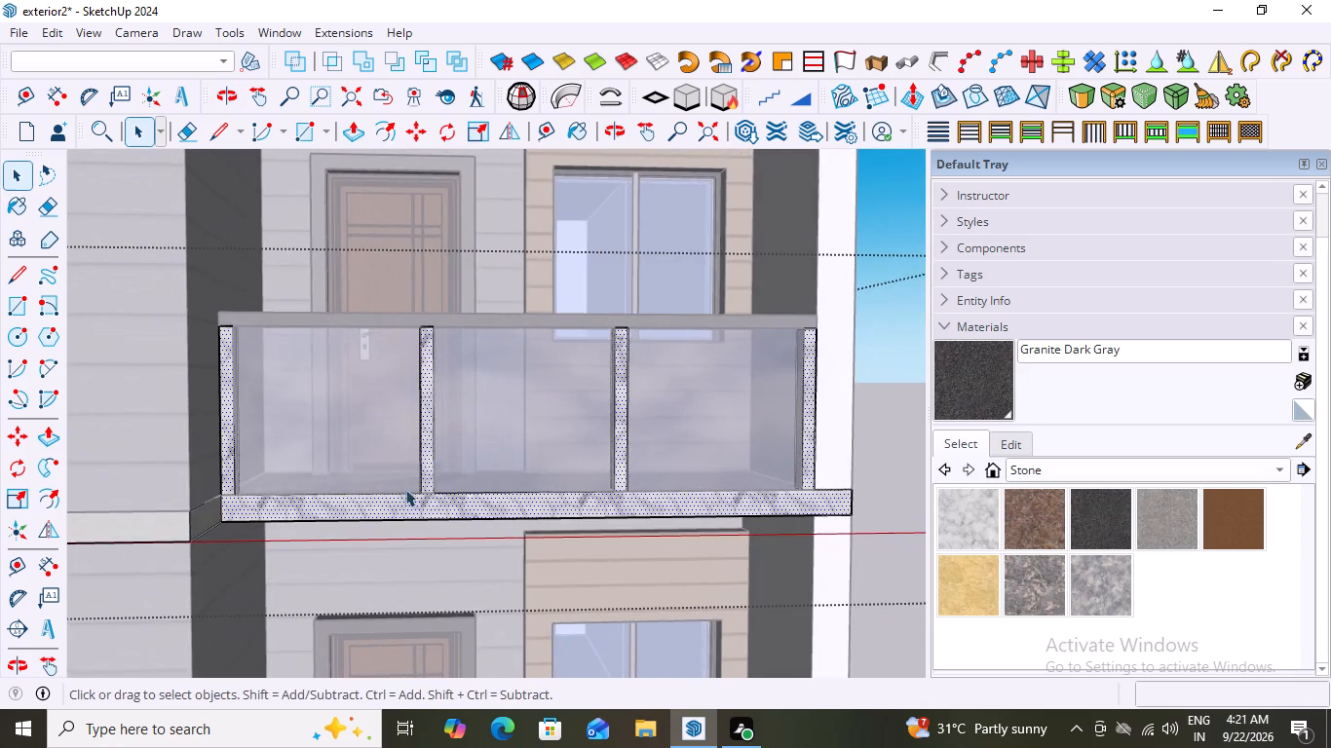
{"action": "scroll", "coordinate": [398, 512], "scroll_direction": "up", "scroll_amount": 7}
{"action": "scroll", "coordinate": [457, 487], "scroll_direction": "down", "scroll_amount": 2}
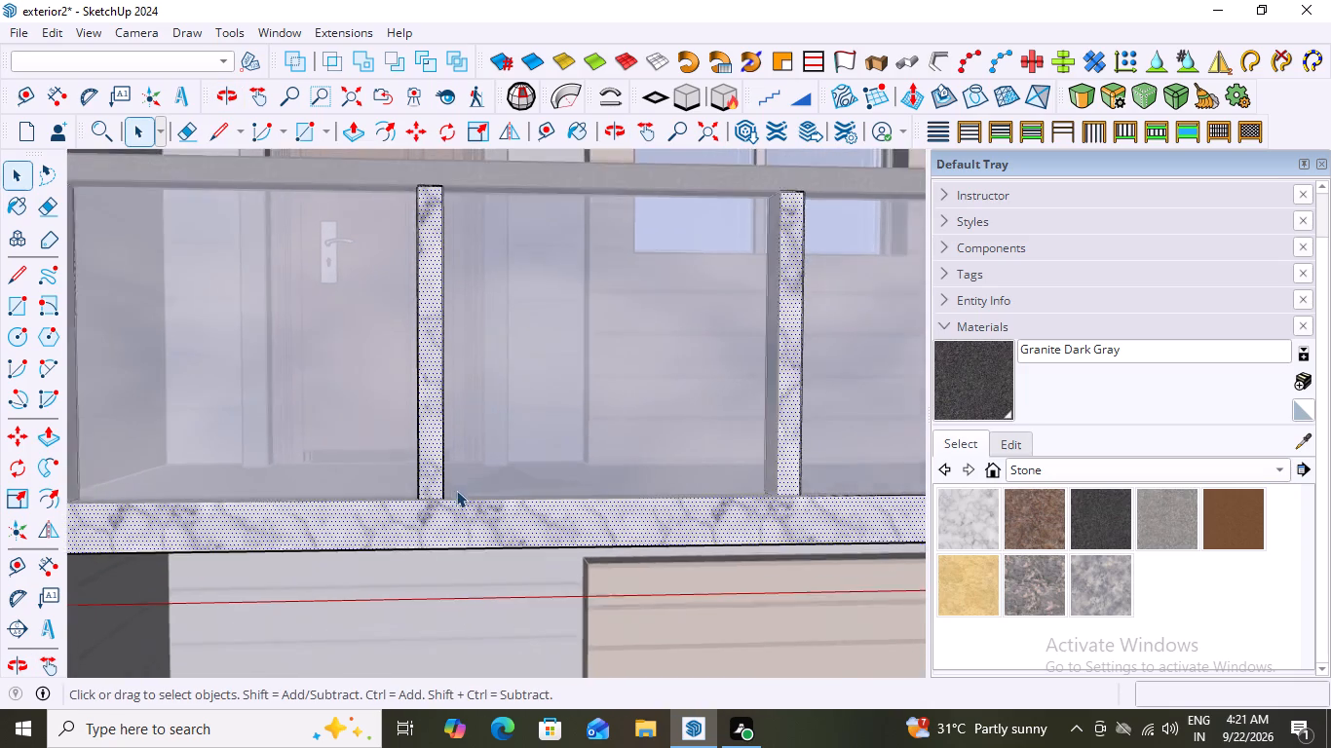
{"action": "scroll", "coordinate": [456, 490], "scroll_direction": "down", "scroll_amount": 7}
{"action": "key", "text": "space"}
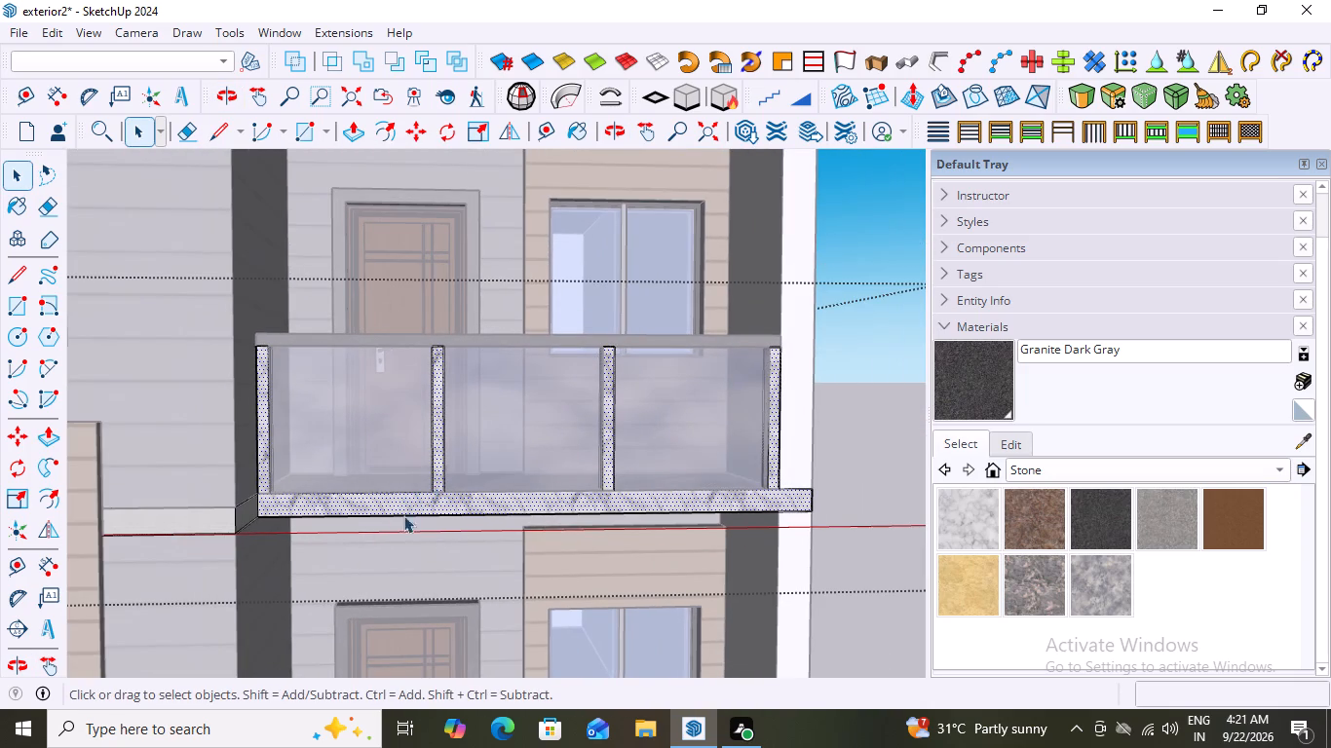
{"action": "left_click", "coordinate": [849, 400]}
Draw an 11' 3" line along the top edge of the slab's front face between the end posts, splitting the posts from the slab.
{"action": "scroll", "coordinate": [524, 538], "scroll_direction": "up", "scroll_amount": 5}
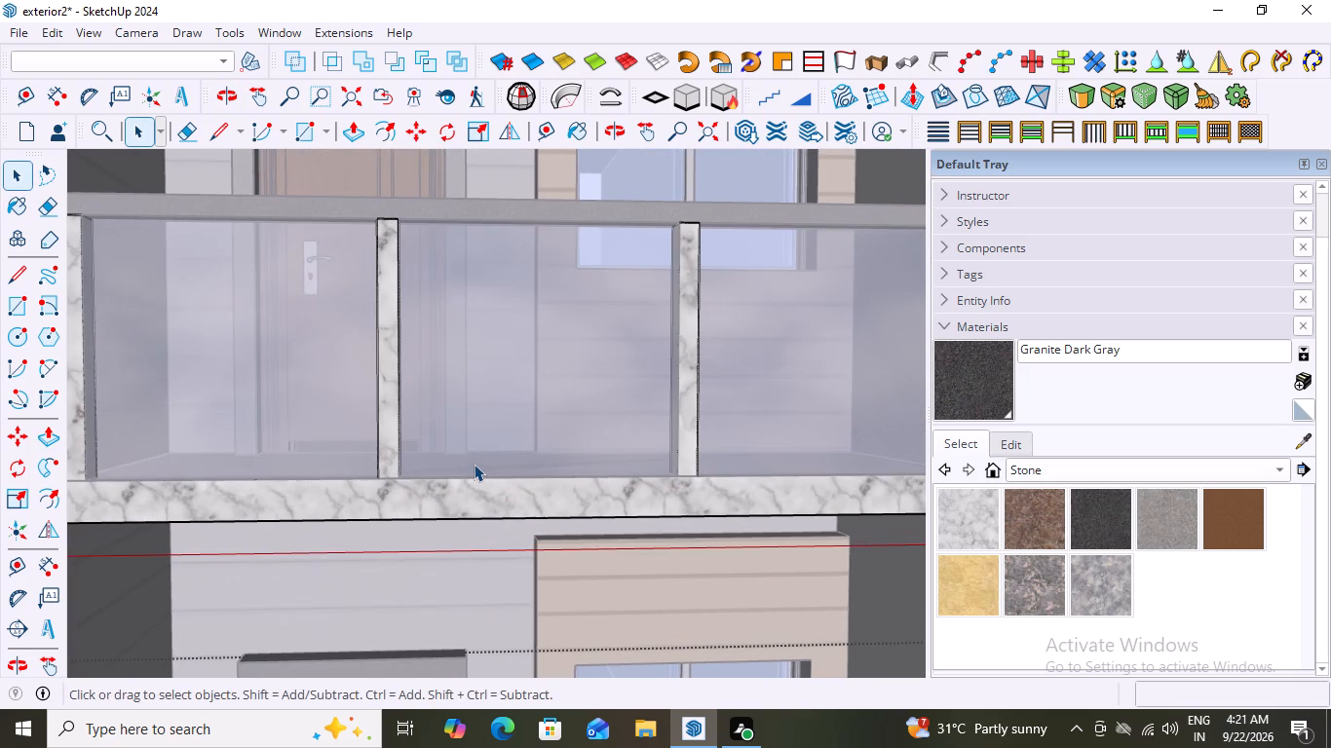
{"action": "double_click", "coordinate": [440, 377]}
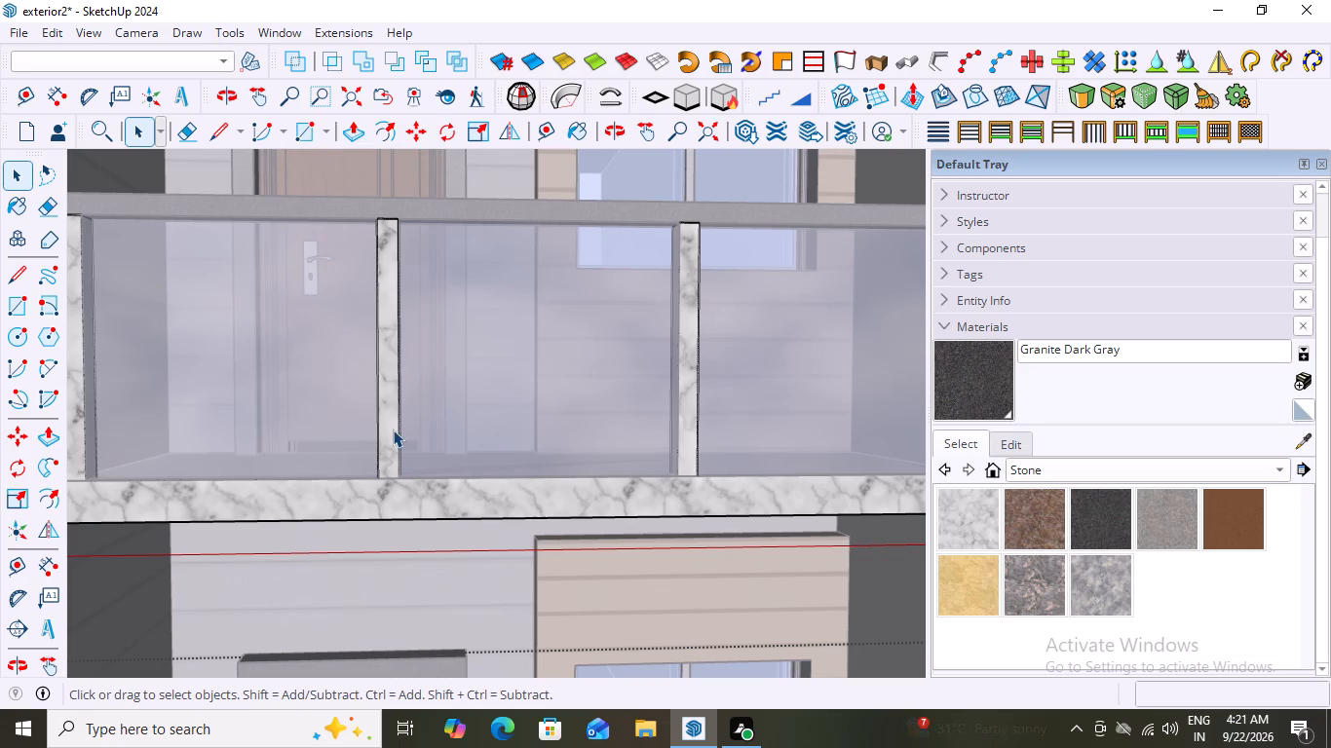
{"action": "double_click", "coordinate": [393, 430]}
{"action": "scroll", "coordinate": [369, 505], "scroll_direction": "down", "scroll_amount": 7}
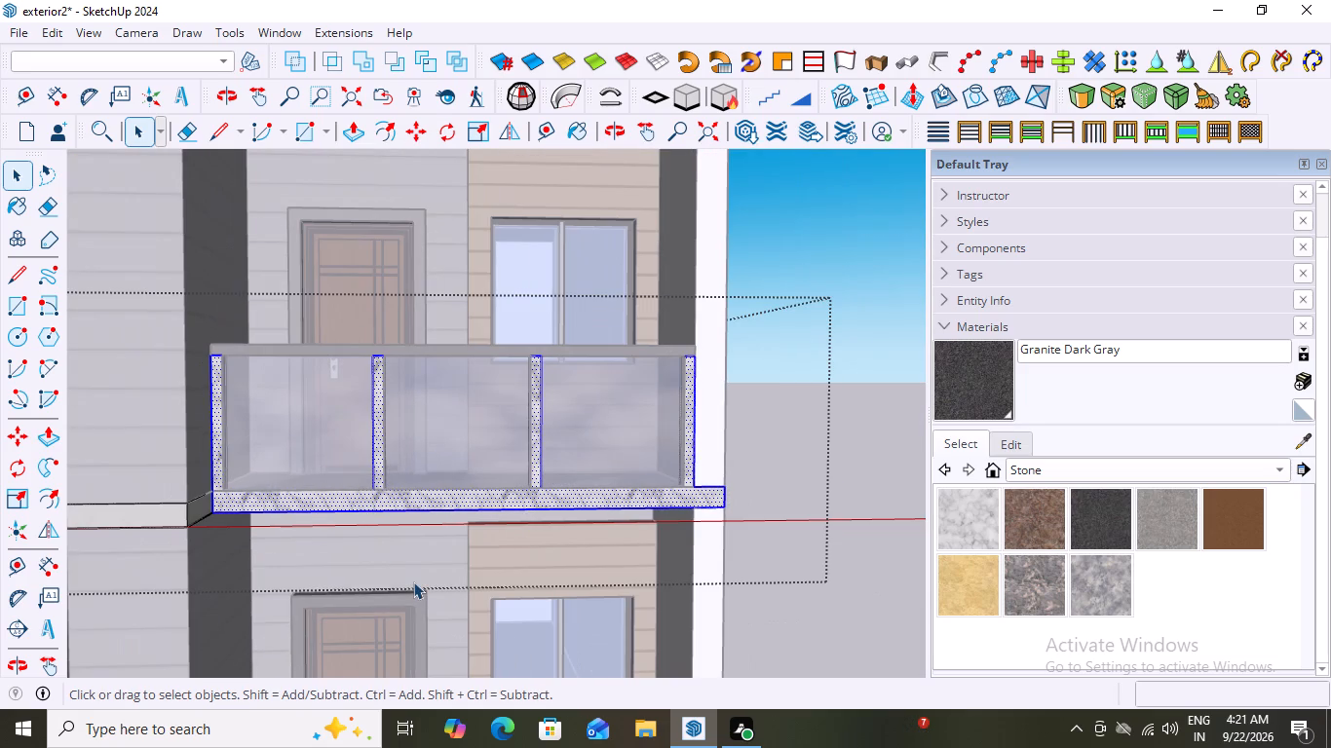
{"action": "key", "text": "l"}
{"action": "scroll", "coordinate": [189, 504], "scroll_direction": "up", "scroll_amount": 6}
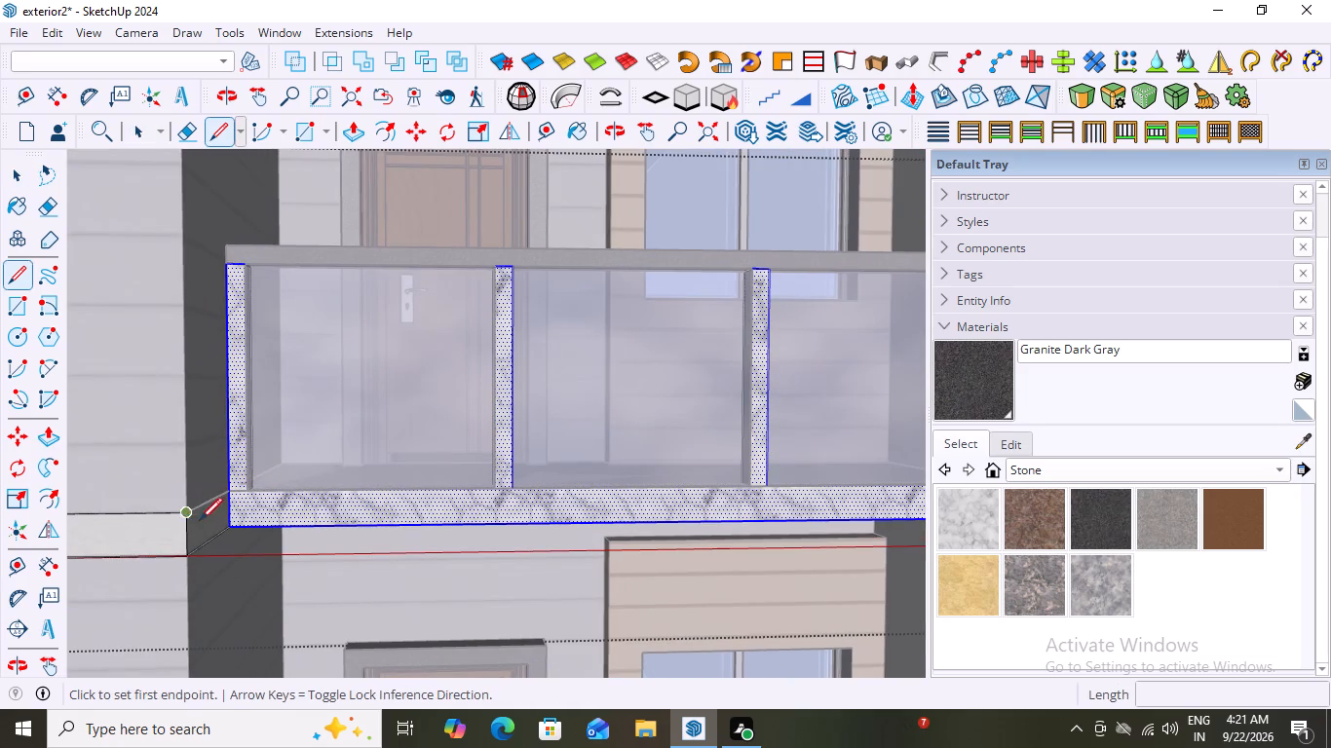
{"action": "left_click", "coordinate": [227, 492]}
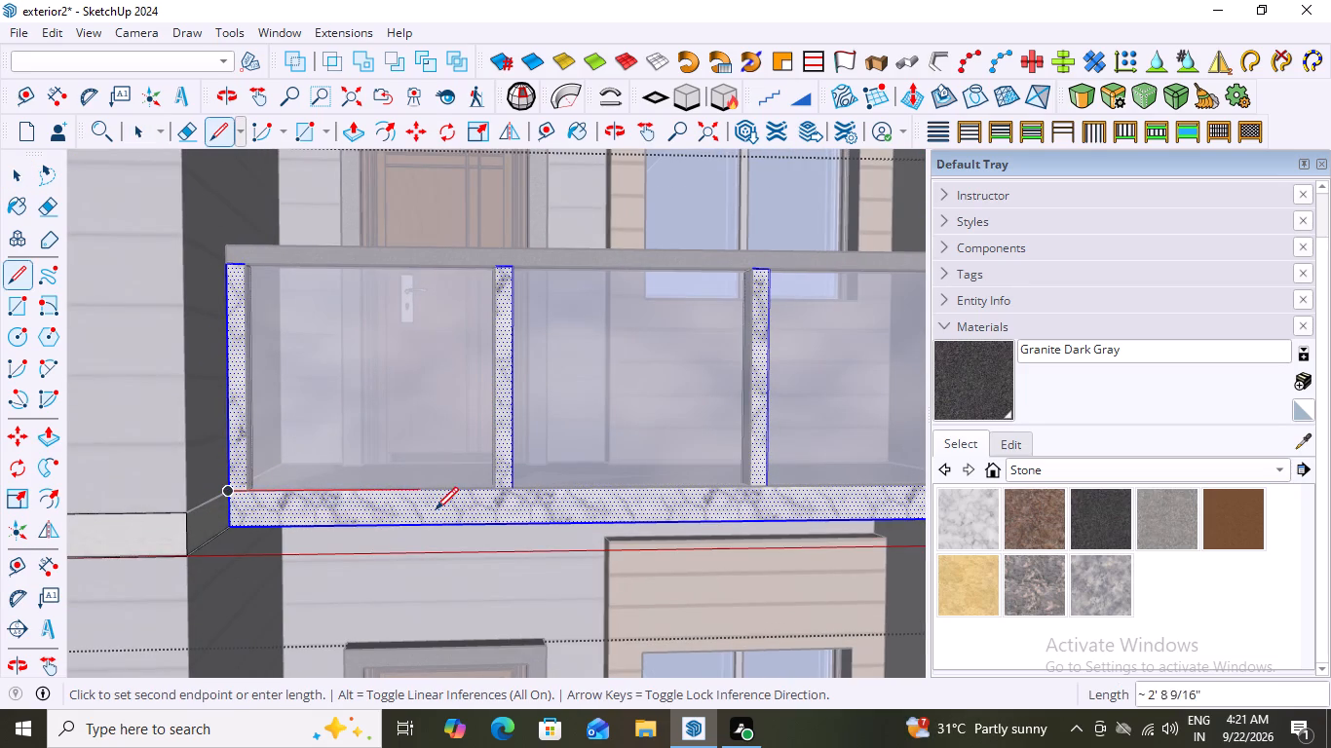
{"action": "scroll", "coordinate": [420, 504], "scroll_direction": "down", "scroll_amount": 9}
{"action": "scroll", "coordinate": [649, 498], "scroll_direction": "up", "scroll_amount": 6}
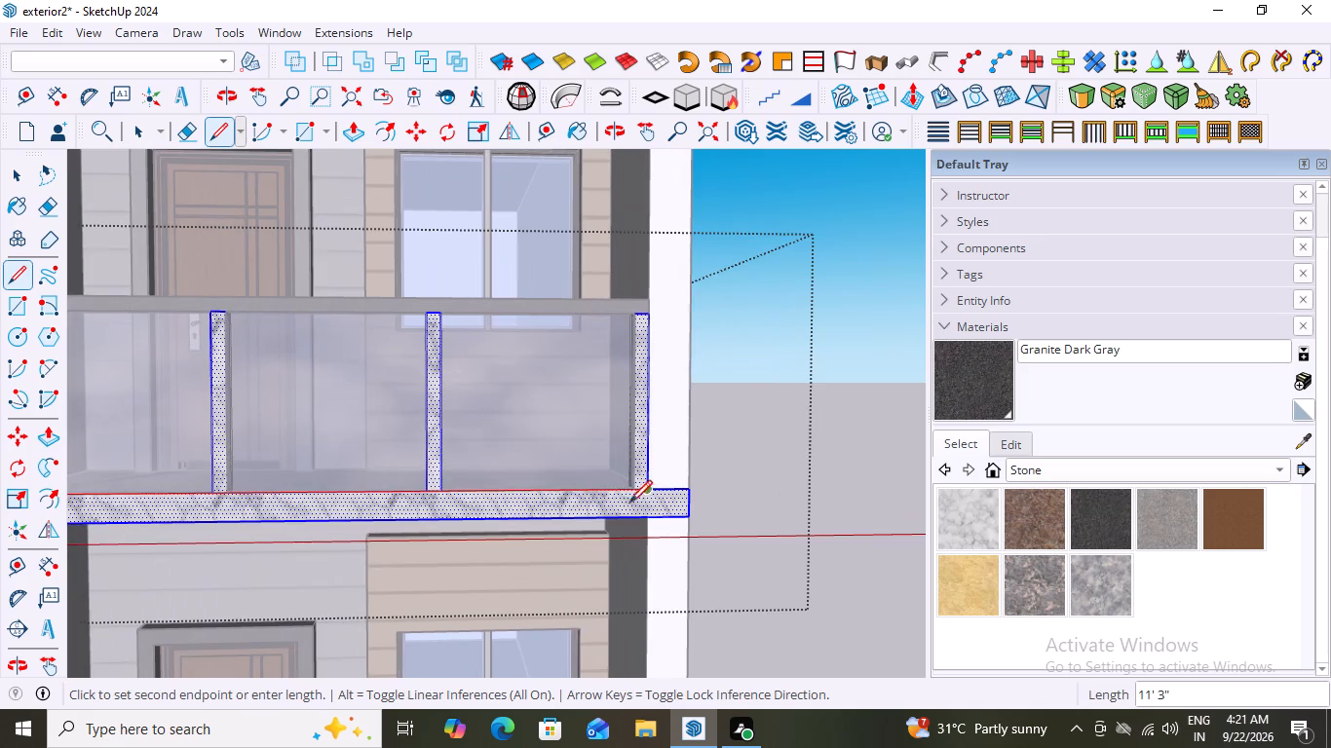
{"action": "left_click", "coordinate": [643, 492]}
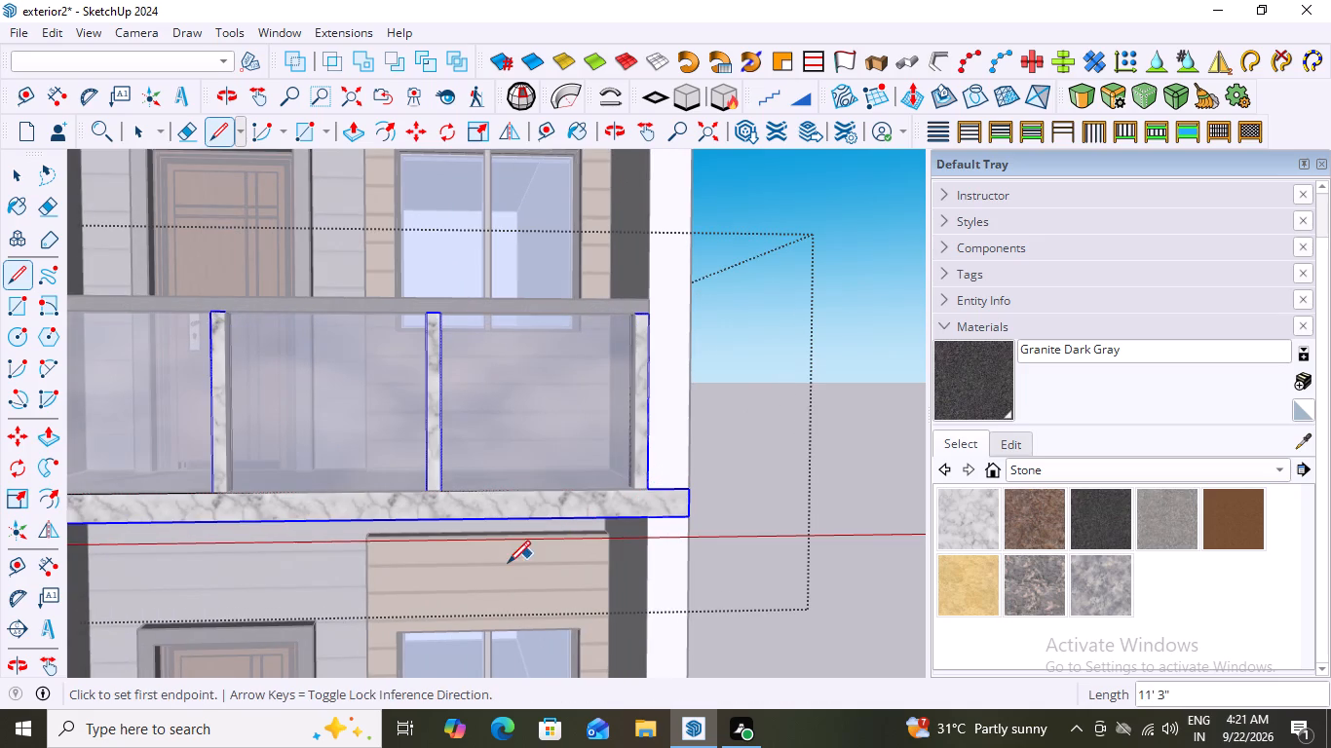
{"action": "key", "text": "space"}
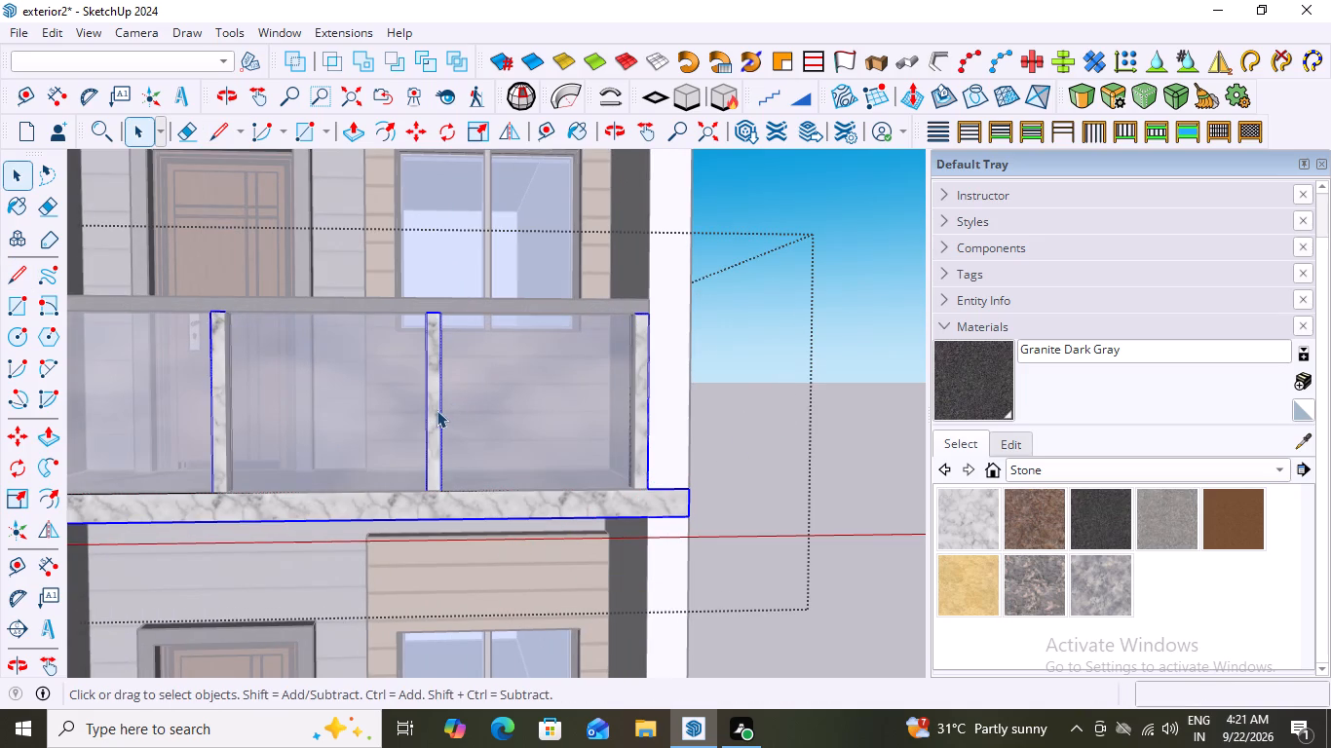
Paint the front faces of the balcony's two middle posts with Granite Dark Gray.
{"action": "double_click", "coordinate": [438, 411]}
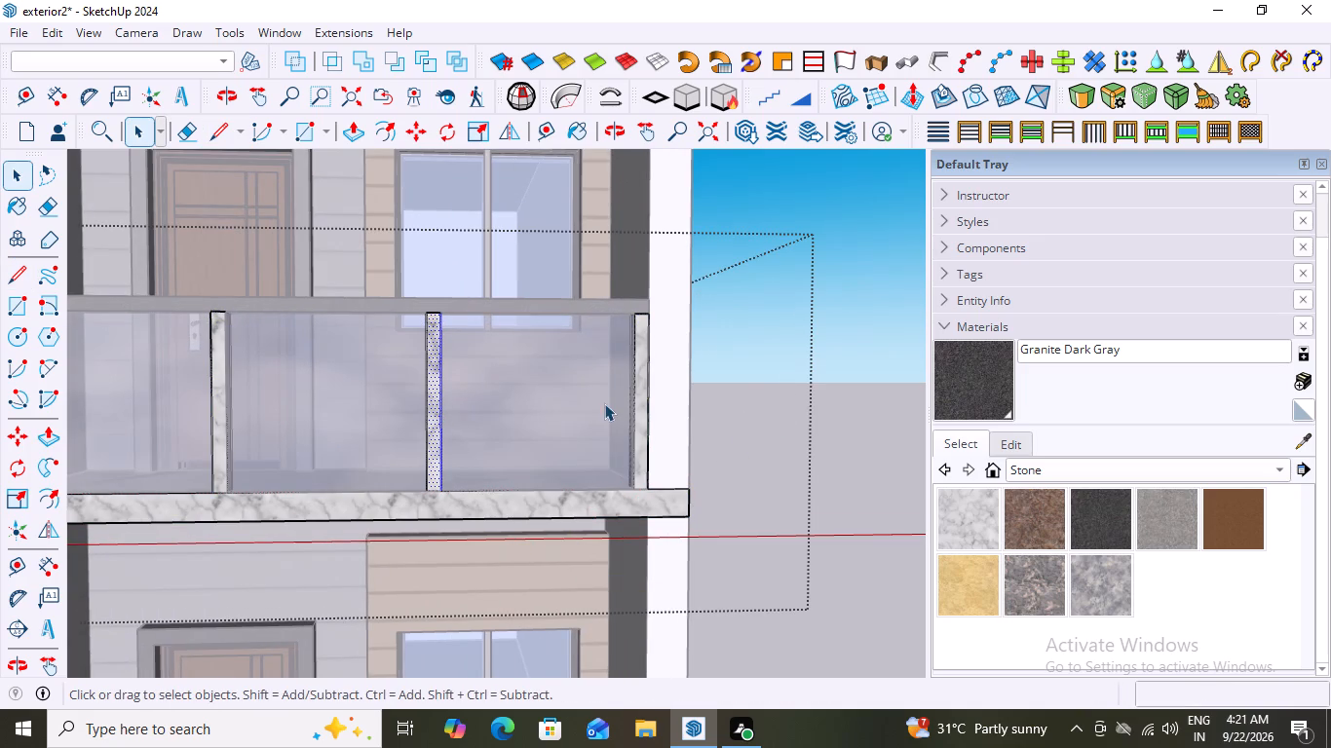
{"action": "scroll", "coordinate": [606, 404], "scroll_direction": "down", "scroll_amount": 2}
{"action": "left_click", "coordinate": [975, 389]}
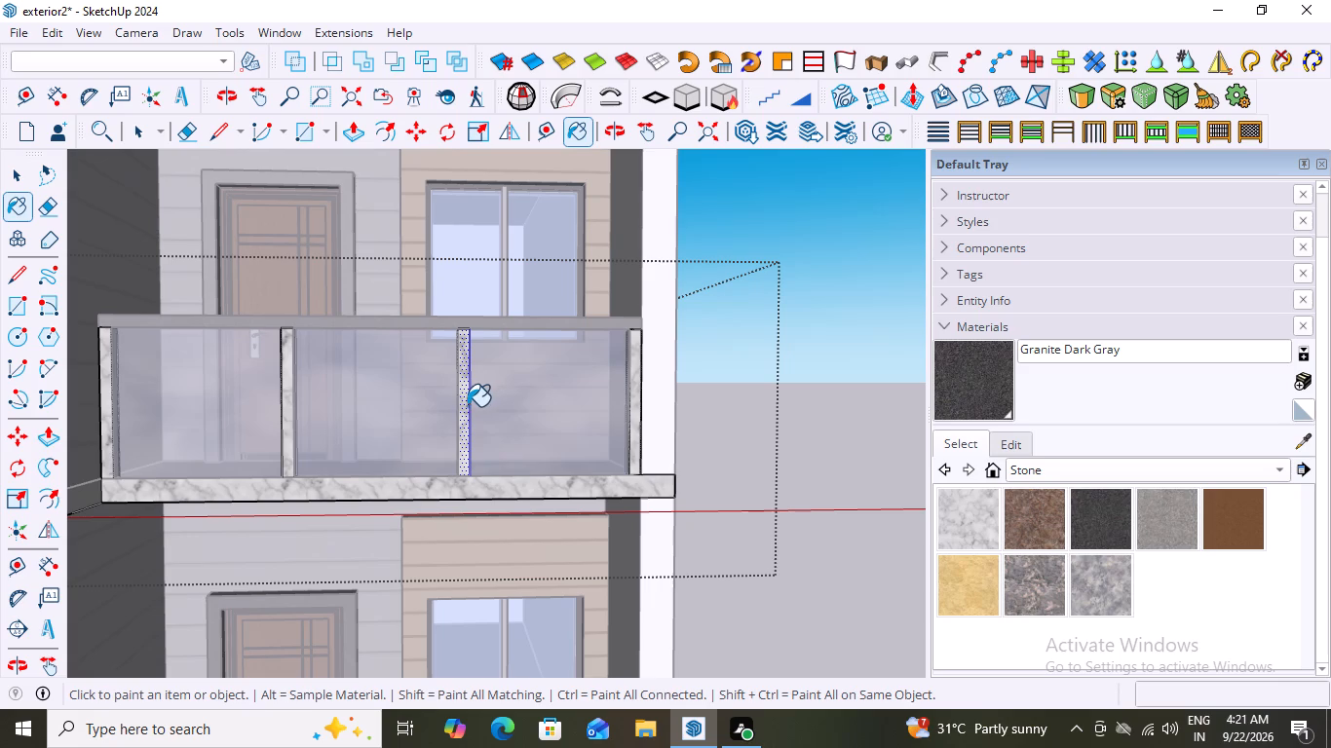
{"action": "left_click", "coordinate": [466, 418]}
{"action": "scroll", "coordinate": [380, 504], "scroll_direction": "up", "scroll_amount": 6}
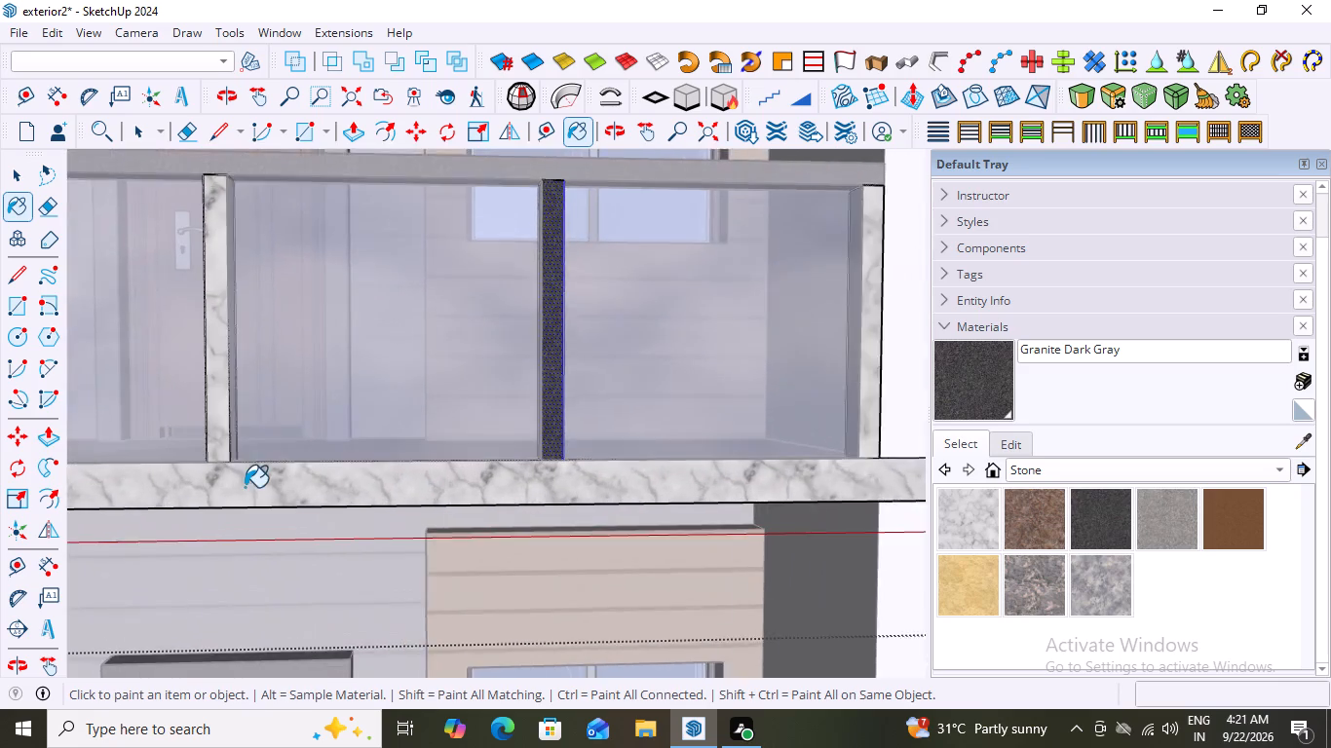
{"action": "scroll", "coordinate": [242, 488], "scroll_direction": "up", "scroll_amount": 1}
{"action": "scroll", "coordinate": [325, 400], "scroll_direction": "down", "scroll_amount": 7}
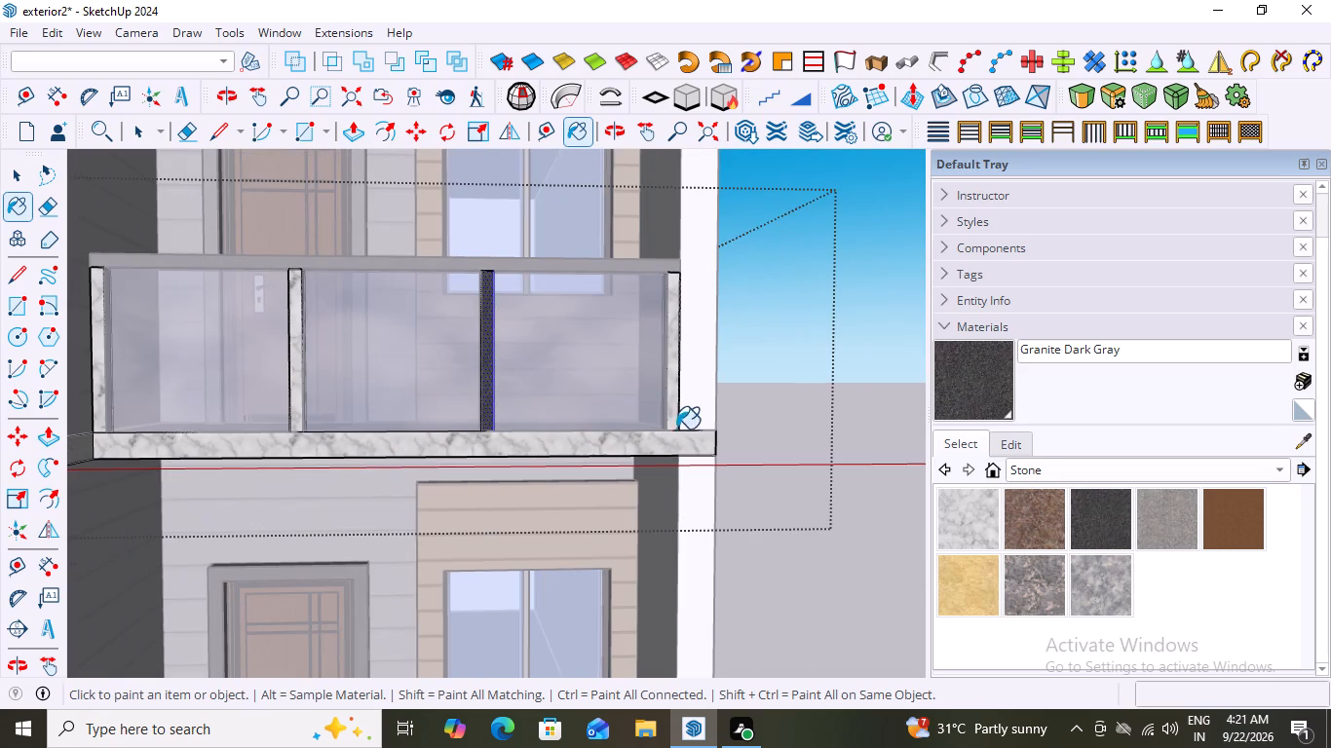
{"action": "left_click", "coordinate": [294, 403]}
Paint the front faces of the balcony's two end posts with Granite Dark Gray and leave the group's editing mode.
{"action": "scroll", "coordinate": [354, 400], "scroll_direction": "down", "scroll_amount": 5}
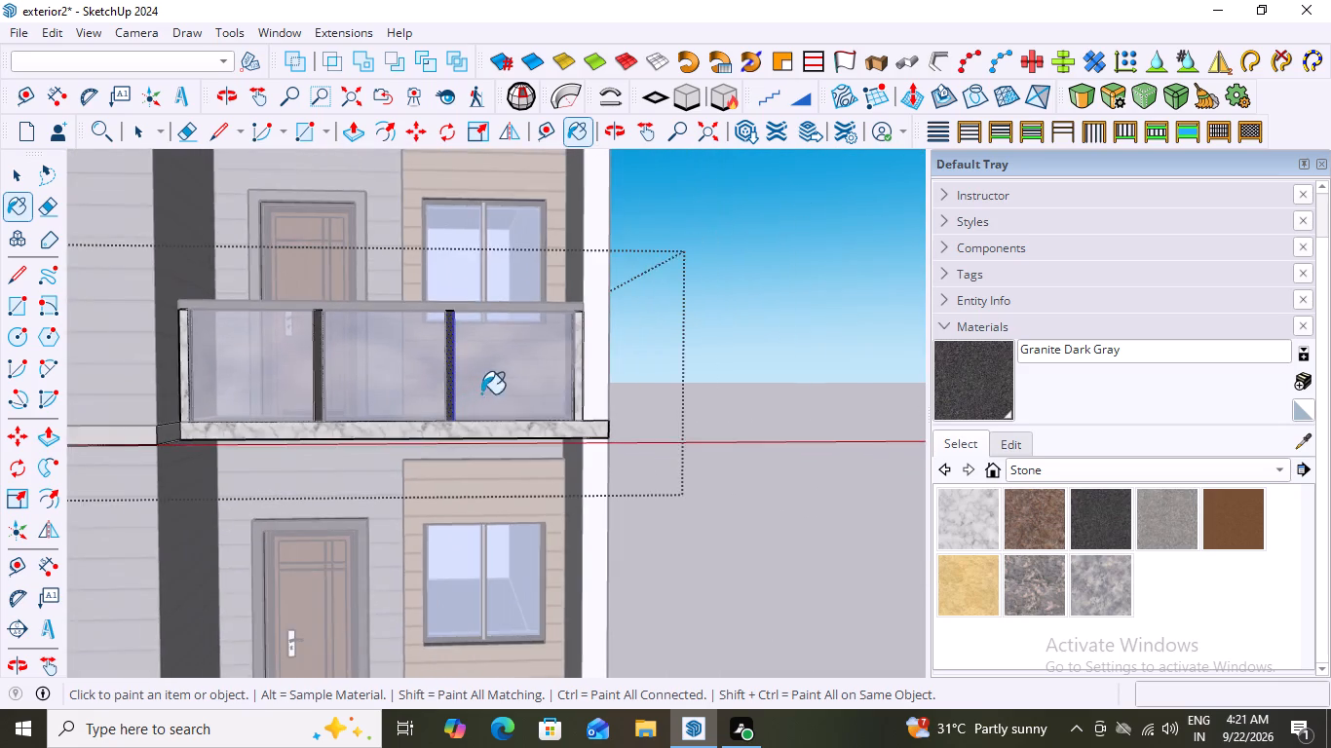
{"action": "scroll", "coordinate": [481, 393], "scroll_direction": "down", "scroll_amount": 1}
{"action": "scroll", "coordinate": [196, 415], "scroll_direction": "up", "scroll_amount": 9}
{"action": "left_click", "coordinate": [230, 385]}
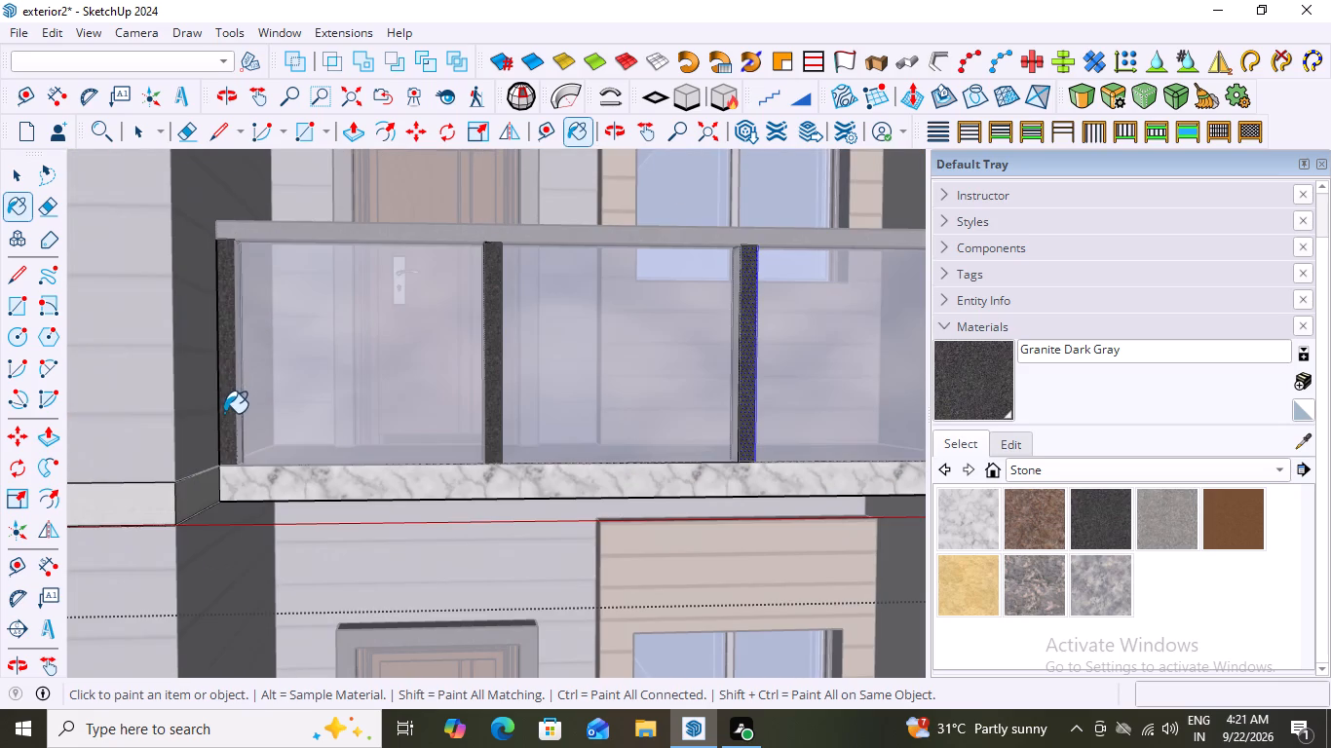
{"action": "scroll", "coordinate": [224, 413], "scroll_direction": "down", "scroll_amount": 6}
{"action": "scroll", "coordinate": [685, 432], "scroll_direction": "up", "scroll_amount": 6}
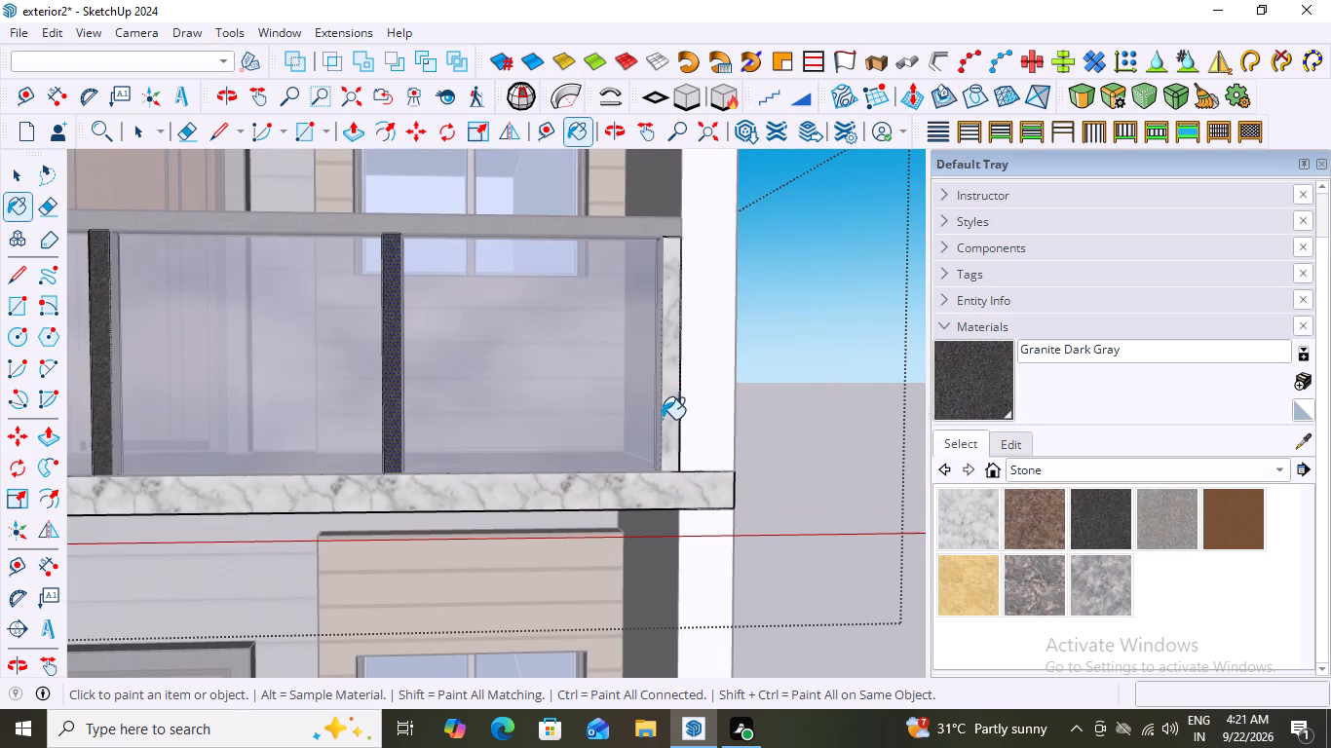
{"action": "left_click", "coordinate": [664, 420]}
{"action": "scroll", "coordinate": [652, 430], "scroll_direction": "down", "scroll_amount": 10}
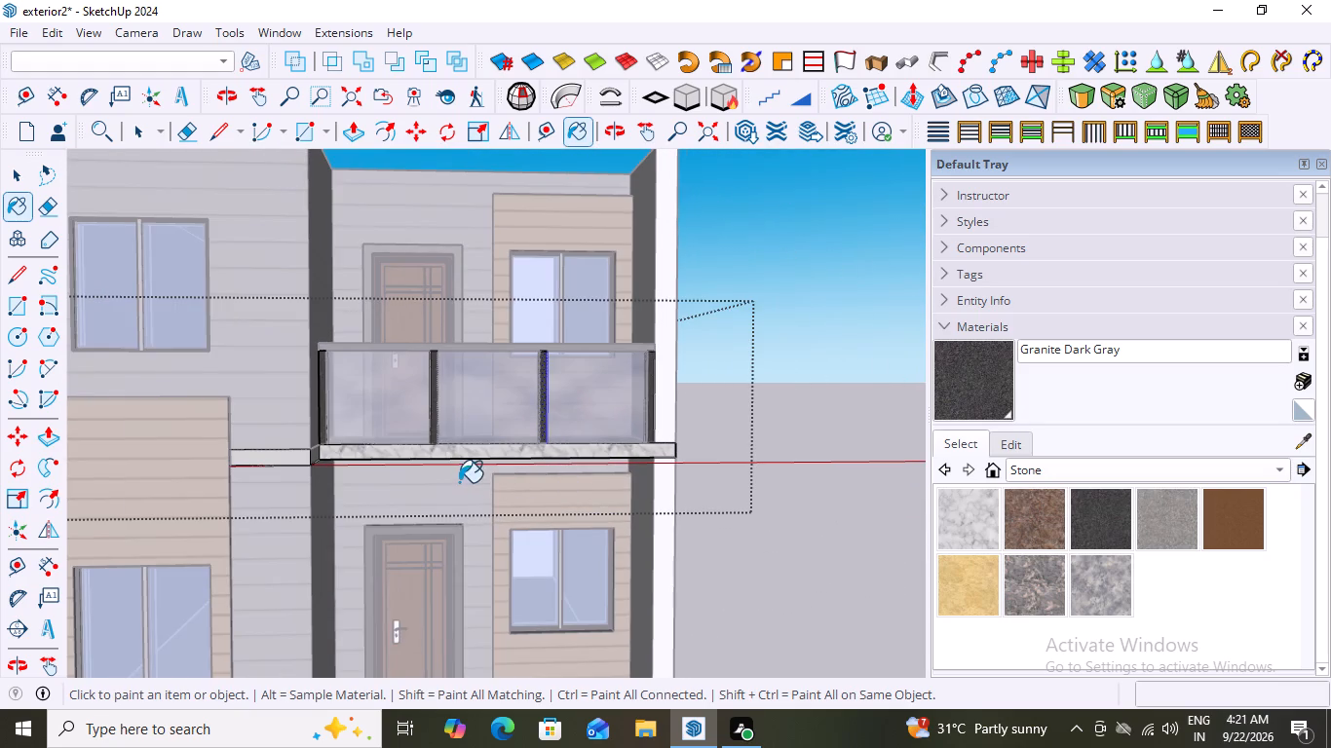
{"action": "middle_click_drag", "start_coordinate": [459, 482], "coordinate": [475, 542]}
{"action": "key", "text": "space"}
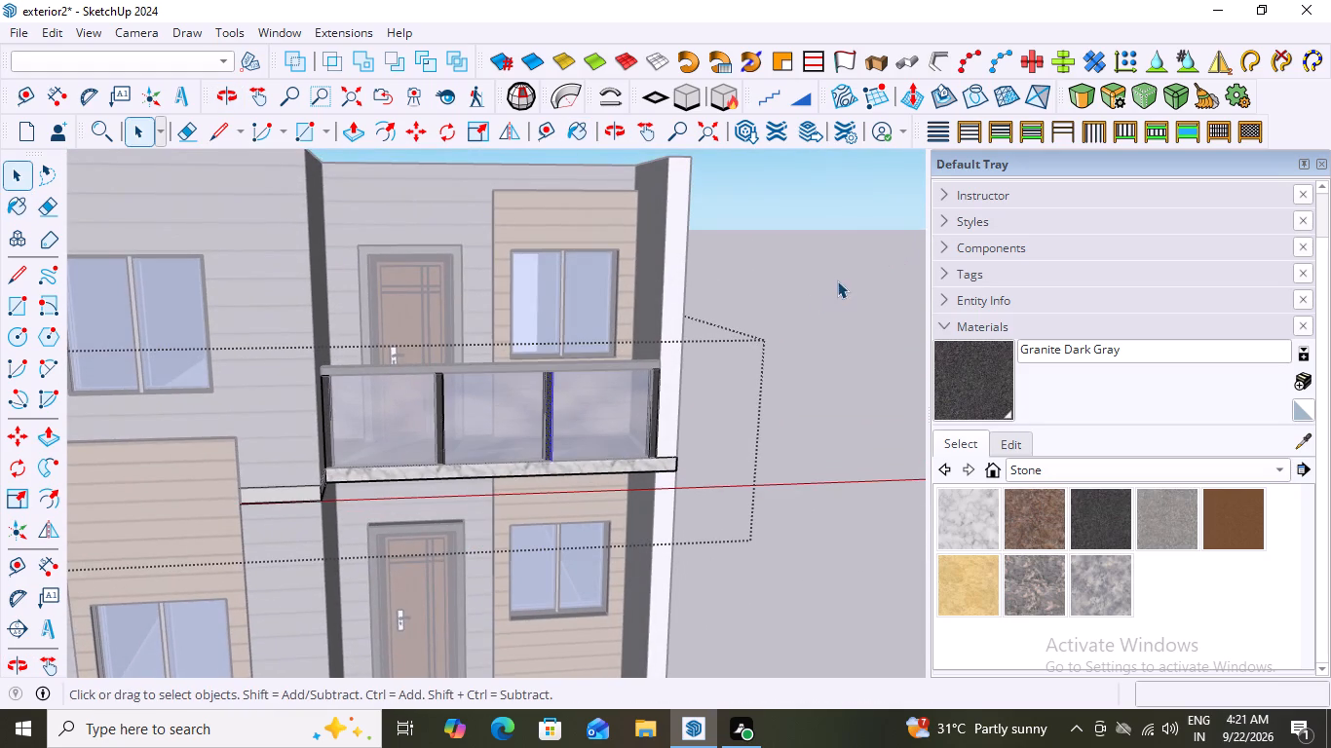
{"action": "left_click", "coordinate": [837, 280]}
Examine the painted balcony posts, handrail and marble slab edge against the whole facade from several angles.
{"action": "middle_click_drag", "start_coordinate": [711, 393], "coordinate": [659, 325]}
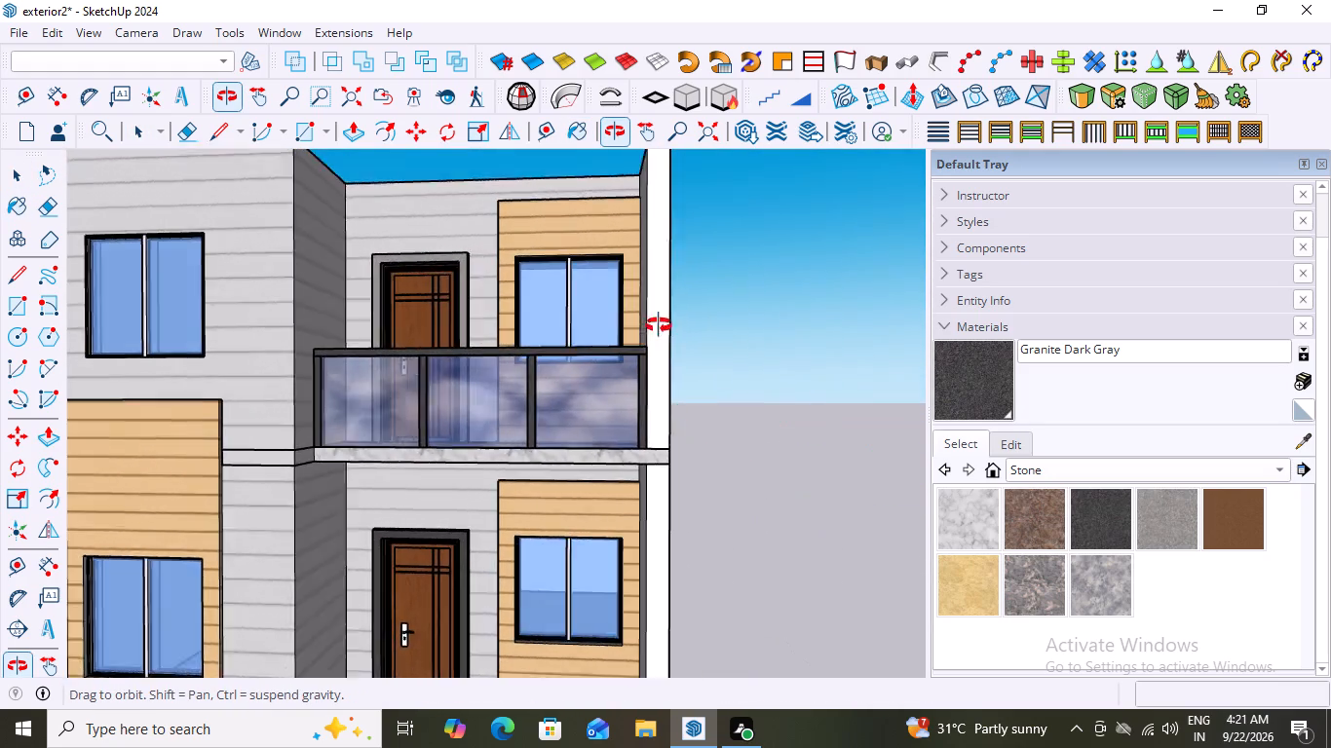
{"action": "middle_click_drag", "start_coordinate": [659, 325], "coordinate": [680, 319]}
{"action": "scroll", "coordinate": [570, 448], "scroll_direction": "up", "scroll_amount": 1}
{"action": "middle_click_drag", "start_coordinate": [614, 440], "coordinate": [288, 430]}
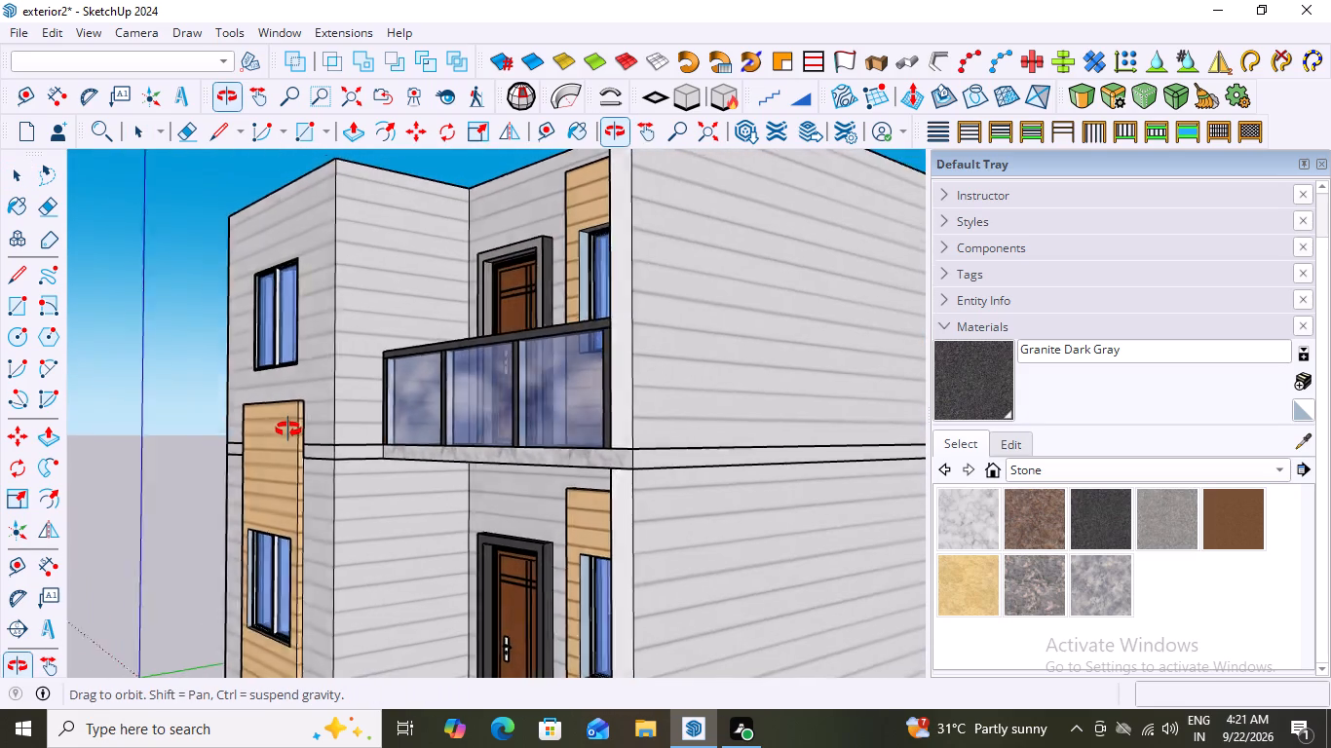
{"action": "middle_click_drag", "start_coordinate": [288, 430], "coordinate": [682, 496]}
{"action": "middle_click_drag", "start_coordinate": [591, 406], "coordinate": [586, 462]}
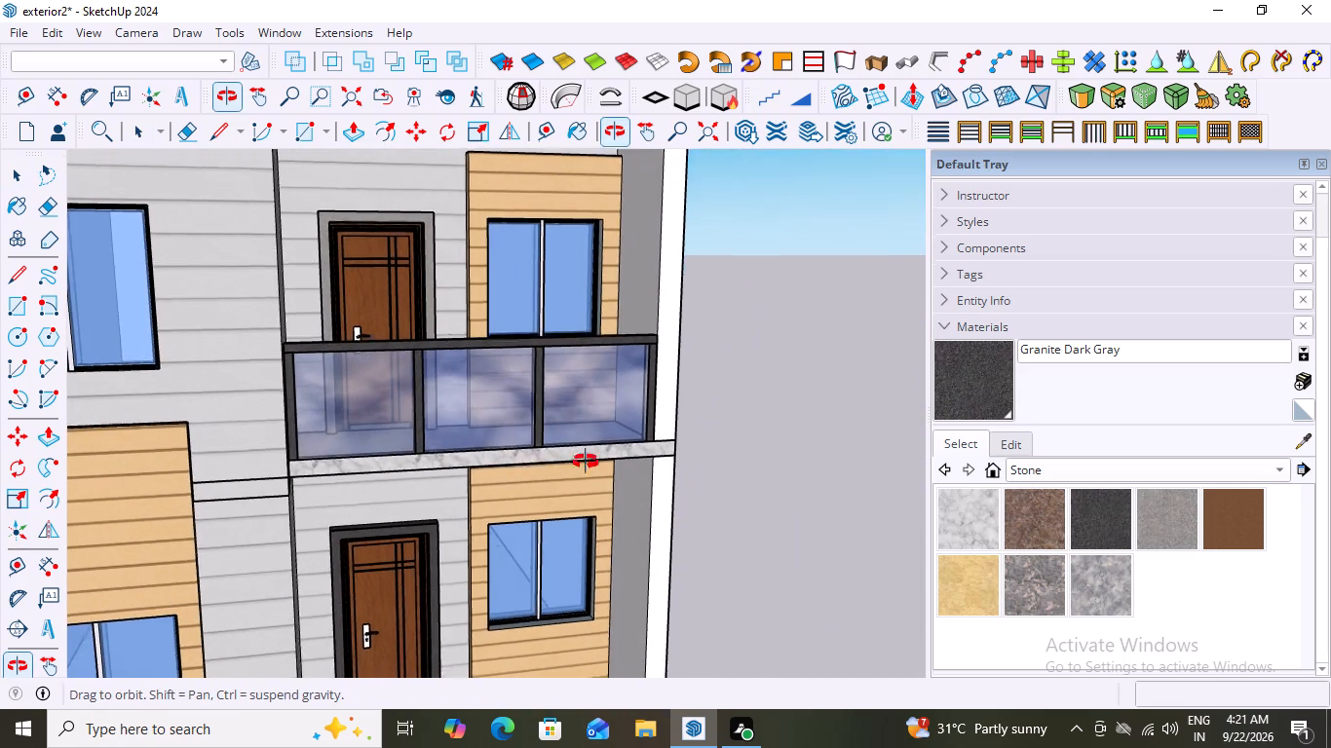
{"action": "middle_click_drag", "start_coordinate": [586, 462], "coordinate": [533, 404]}
{"action": "scroll", "coordinate": [534, 401], "scroll_direction": "down", "scroll_amount": 9}
{"action": "scroll", "coordinate": [505, 469], "scroll_direction": "up", "scroll_amount": 2}
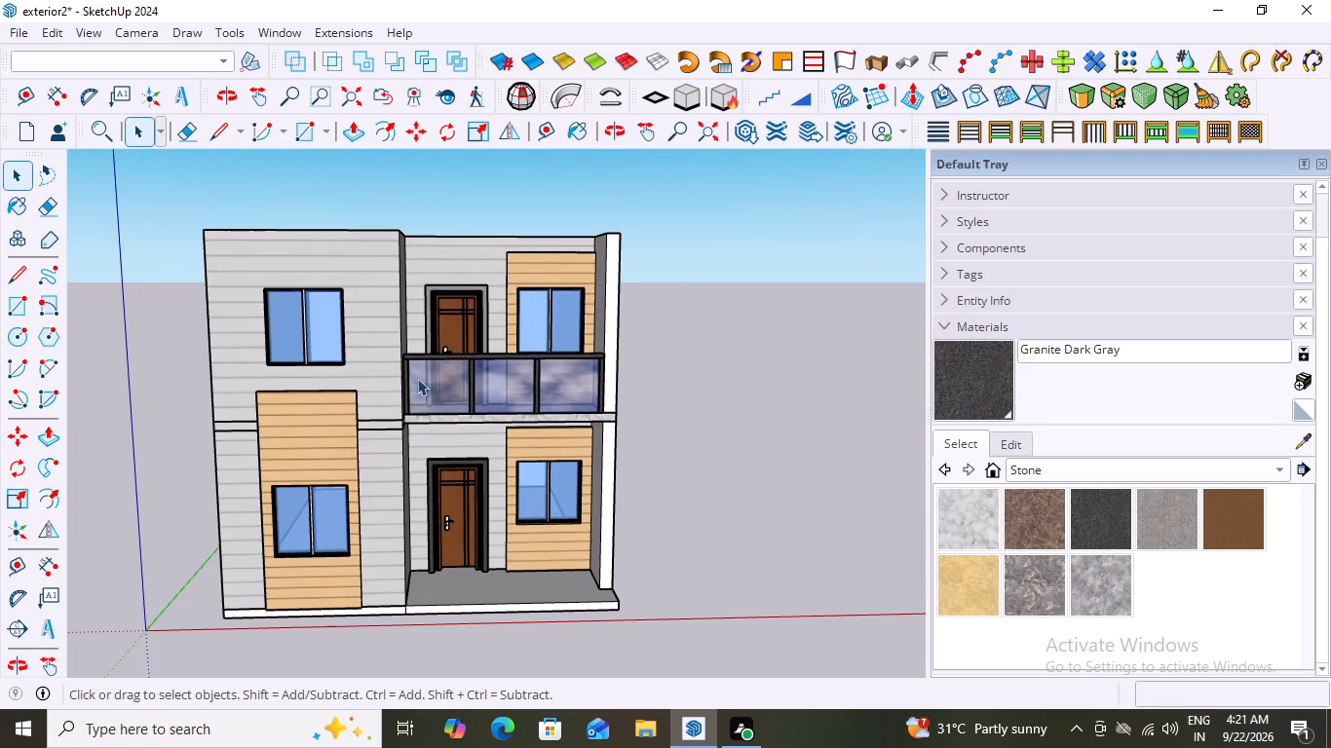
{"action": "scroll", "coordinate": [493, 441], "scroll_direction": "up", "scroll_amount": 6}
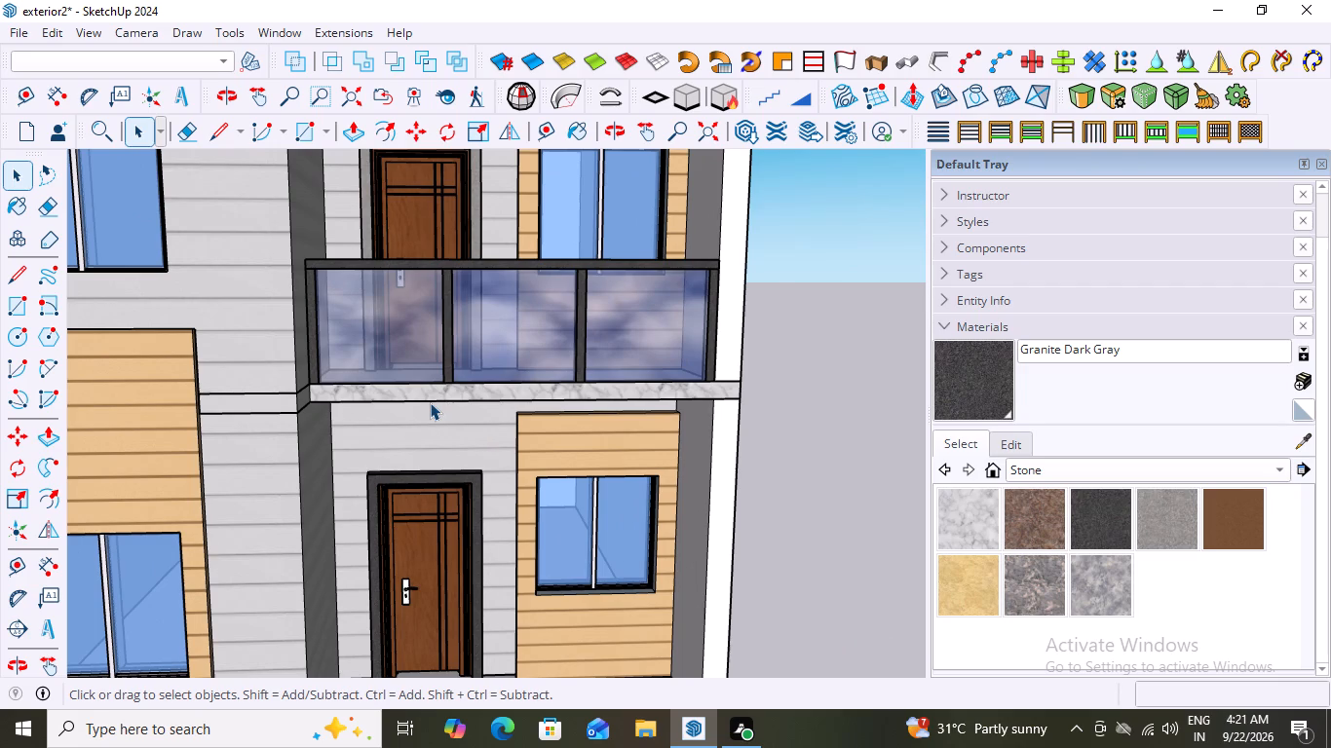
{"action": "scroll", "coordinate": [430, 402], "scroll_direction": "up", "scroll_amount": 2}
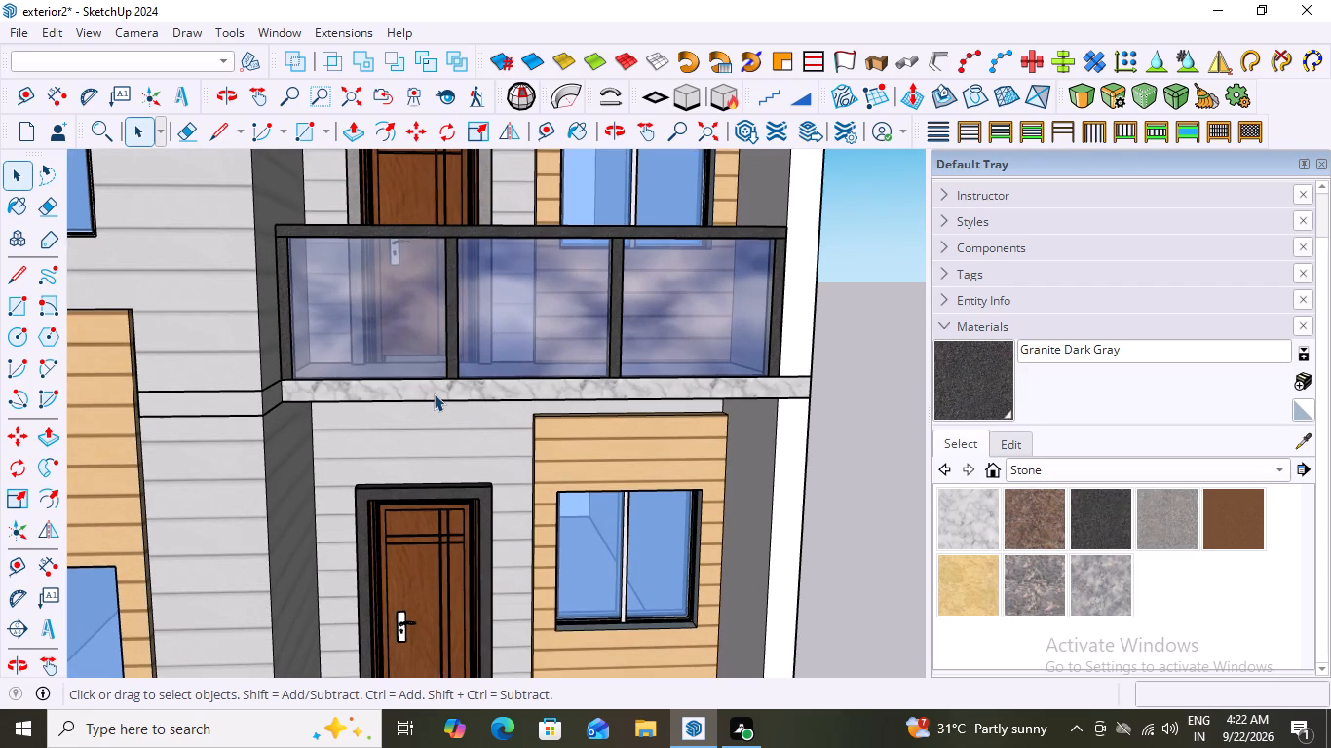
{"action": "scroll", "coordinate": [459, 380], "scroll_direction": "down", "scroll_amount": 3}
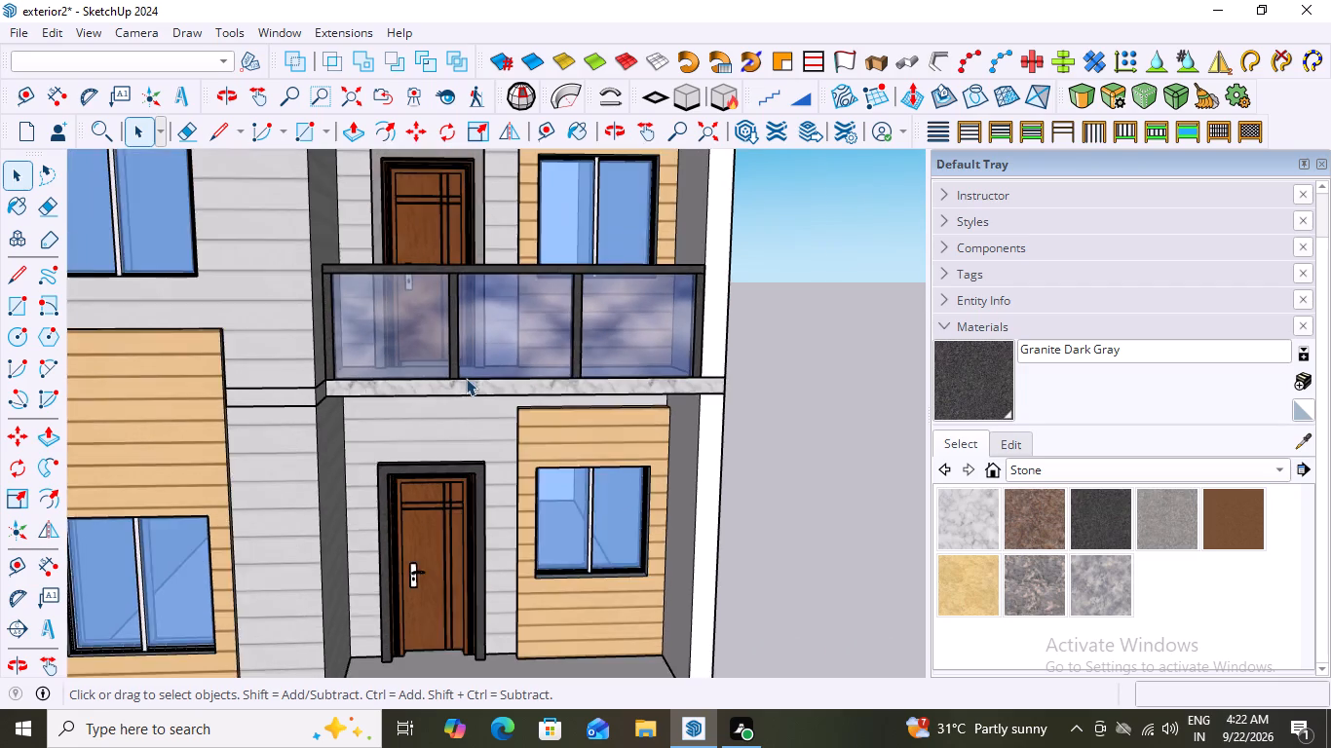
{"action": "scroll", "coordinate": [466, 378], "scroll_direction": "down", "scroll_amount": 5}
{"action": "middle_click", "coordinate": [238, 398]}
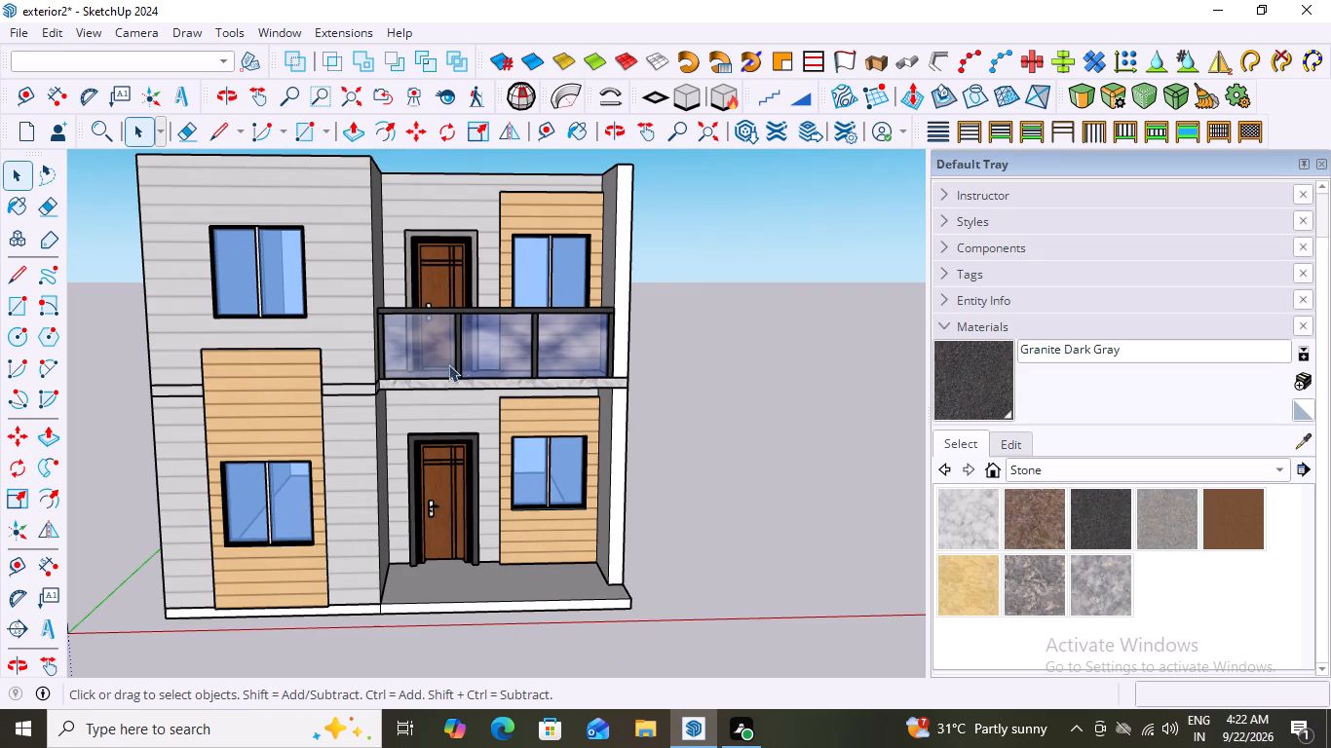
Open the balcony slab and posts group for editing and paint one middle post's inner face with Granite Dark Gray.
{"action": "middle_click_drag", "start_coordinate": [545, 391], "coordinate": [526, 491]}
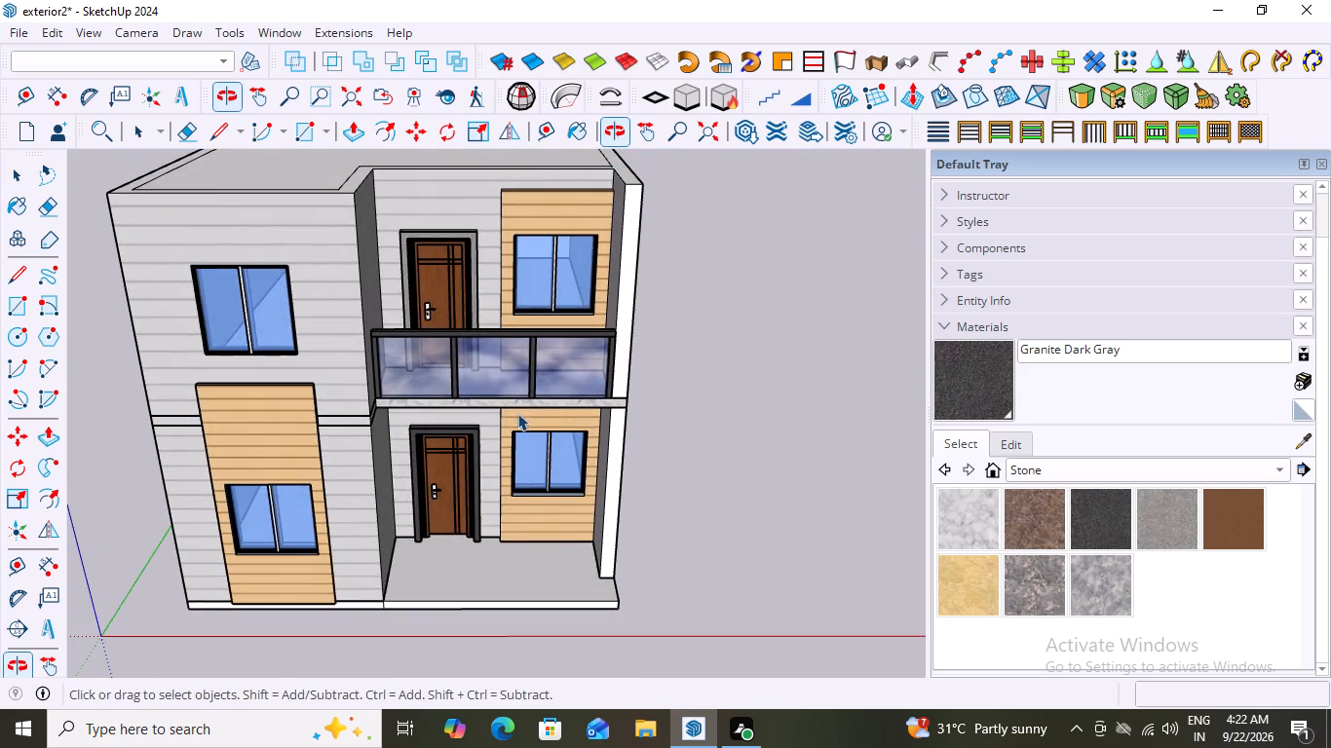
{"action": "middle_click_drag", "start_coordinate": [540, 389], "coordinate": [544, 525]}
{"action": "scroll", "coordinate": [535, 347], "scroll_direction": "up", "scroll_amount": 2}
{"action": "middle_click_drag", "start_coordinate": [548, 353], "coordinate": [489, 437]}
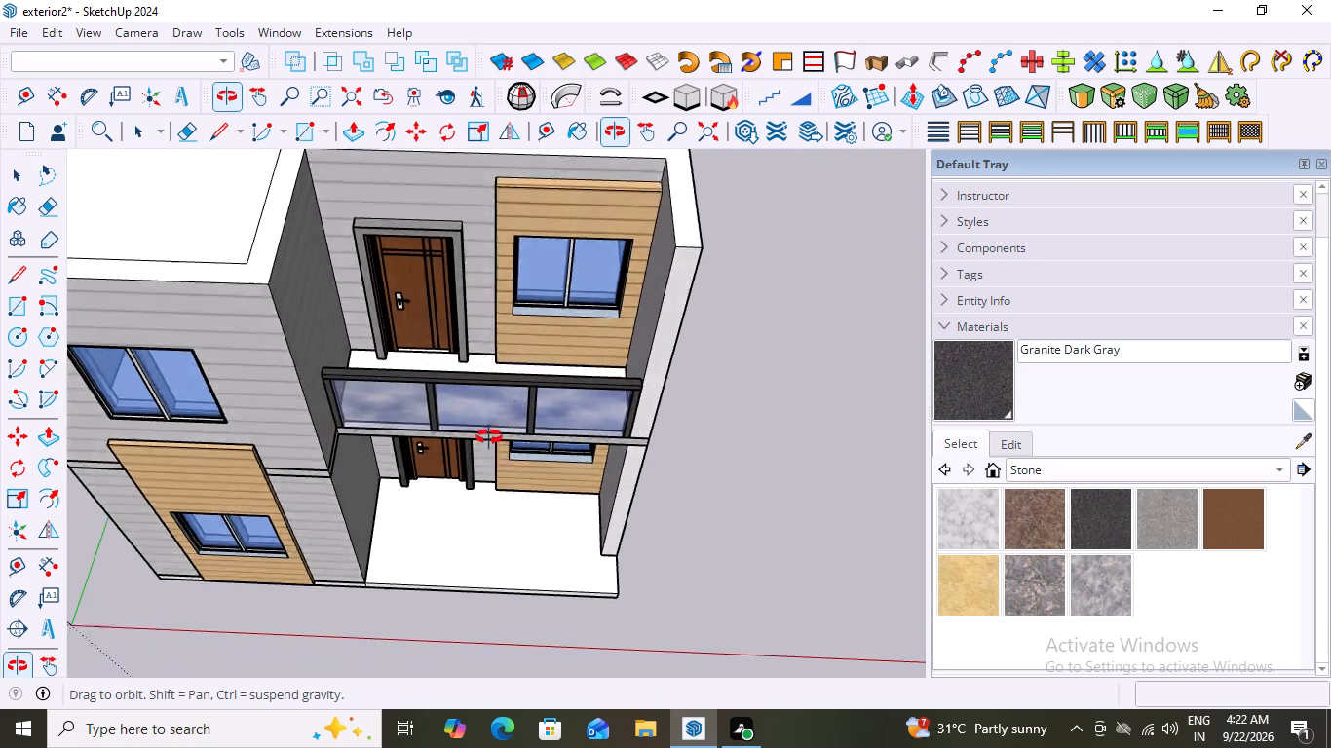
{"action": "middle_click_drag", "start_coordinate": [489, 437], "coordinate": [208, 417]}
{"action": "scroll", "coordinate": [475, 301], "scroll_direction": "up", "scroll_amount": 6}
{"action": "middle_click_drag", "start_coordinate": [464, 349], "coordinate": [310, 356]}
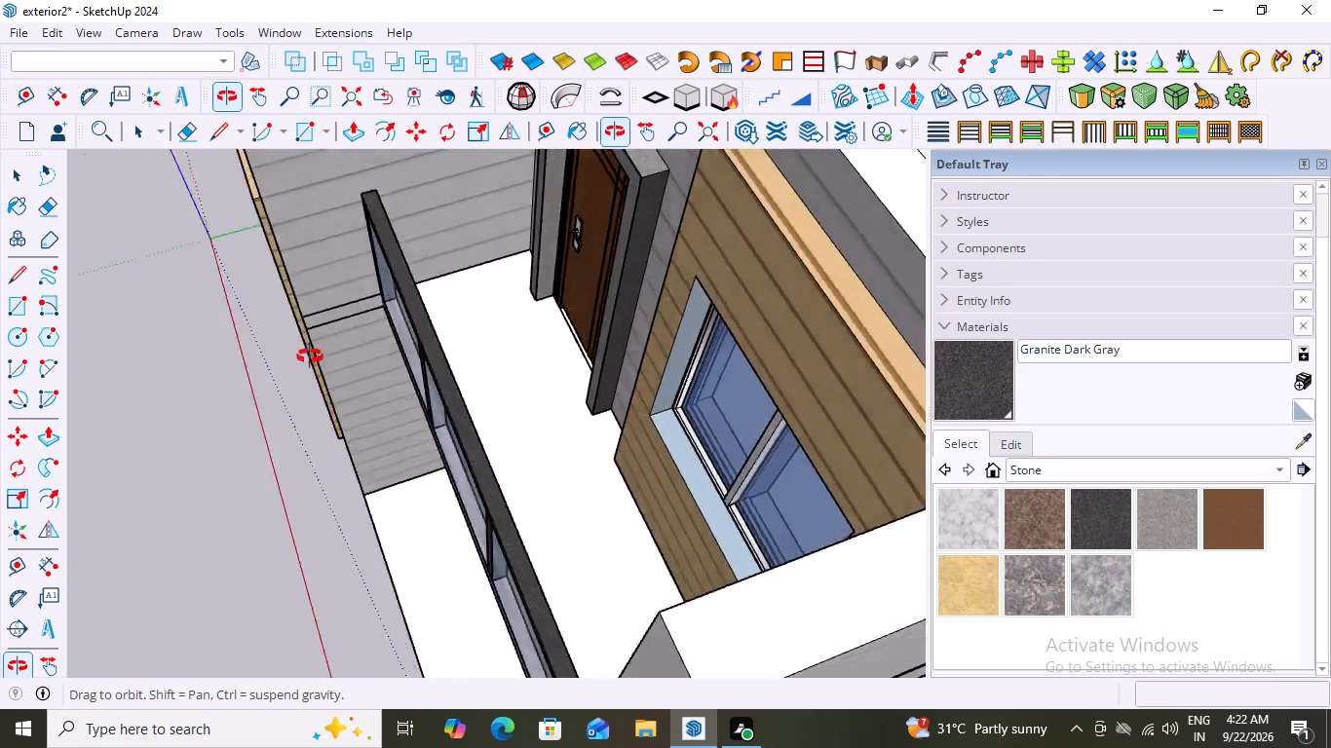
{"action": "middle_click_drag", "start_coordinate": [310, 356], "coordinate": [119, 363]}
{"action": "scroll", "coordinate": [436, 462], "scroll_direction": "up", "scroll_amount": 7}
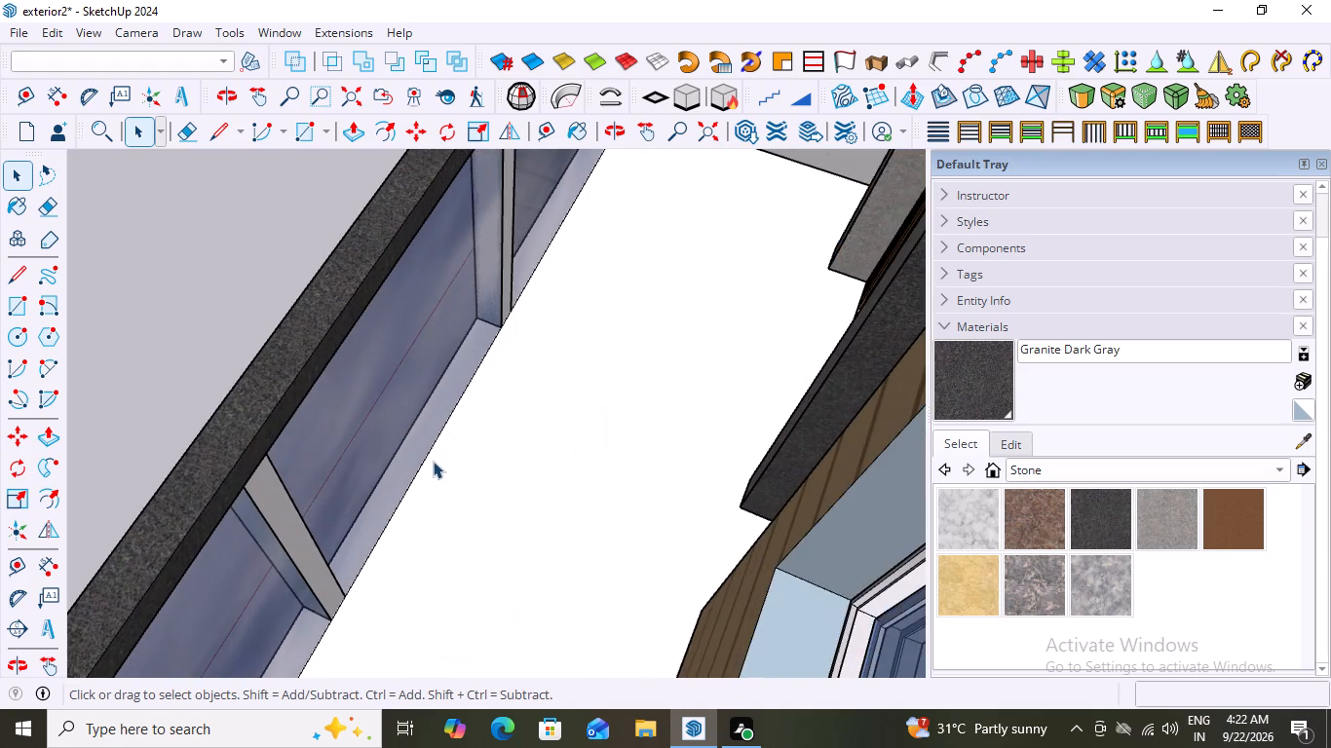
{"action": "scroll", "coordinate": [456, 408], "scroll_direction": "down", "scroll_amount": 4}
{"action": "middle_click_drag", "start_coordinate": [504, 326], "coordinate": [499, 362]}
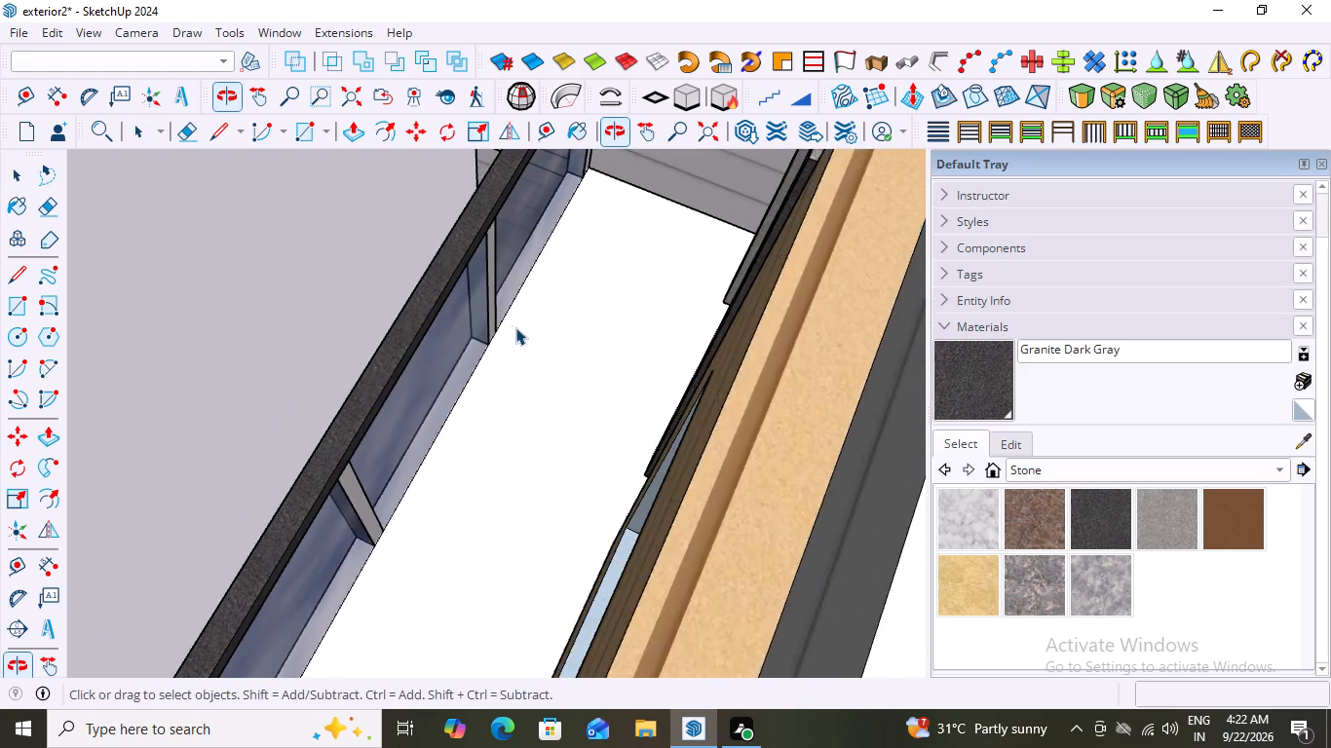
{"action": "scroll", "coordinate": [512, 325], "scroll_direction": "up", "scroll_amount": 1}
{"action": "scroll", "coordinate": [496, 340], "scroll_direction": "down", "scroll_amount": 4}
{"action": "scroll", "coordinate": [493, 329], "scroll_direction": "up", "scroll_amount": 6}
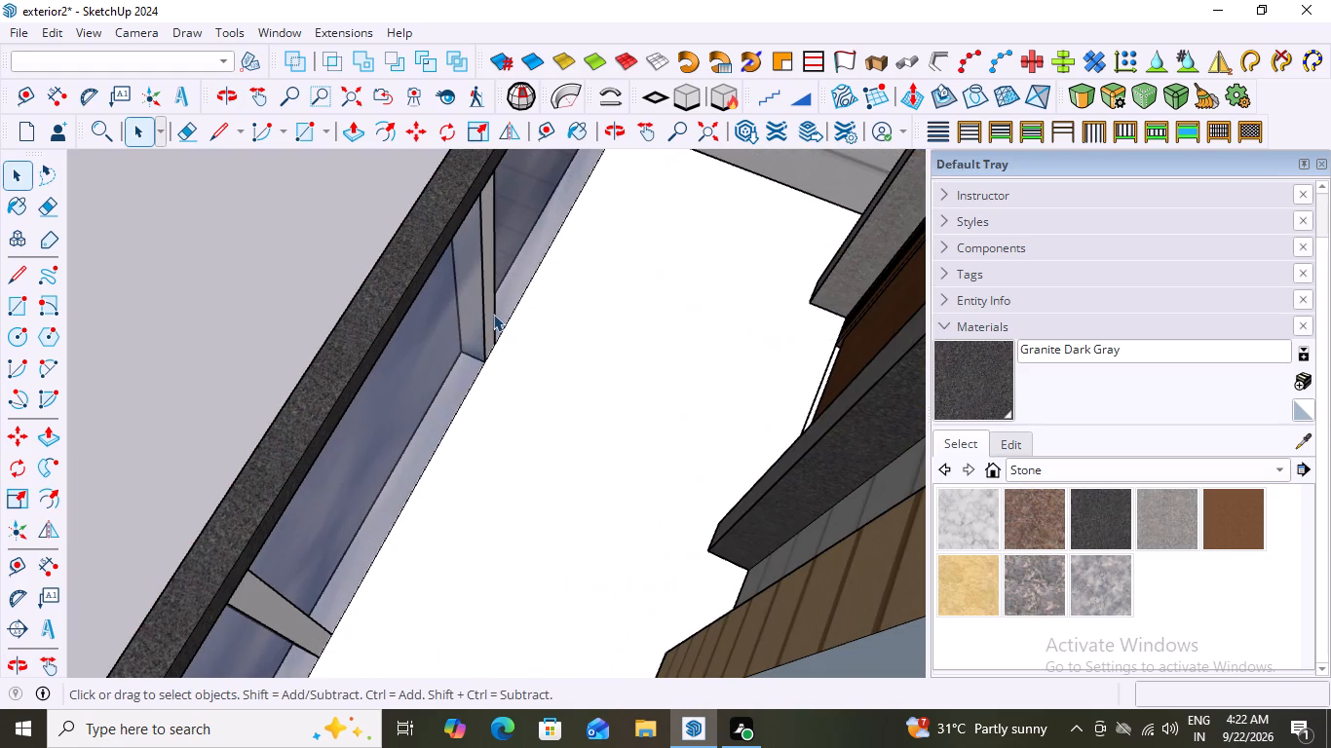
{"action": "left_click", "coordinate": [492, 313]}
{"action": "double_click", "coordinate": [491, 313]}
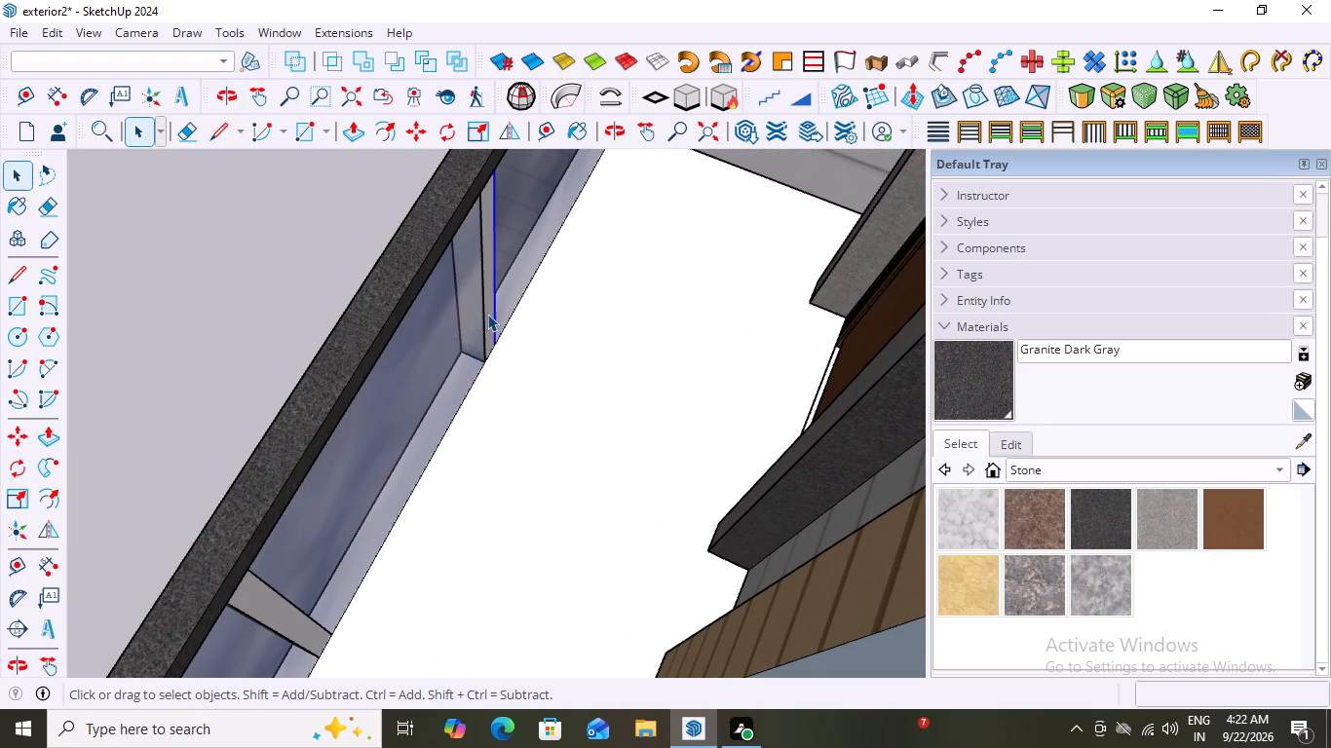
{"action": "left_click", "coordinate": [487, 314]}
{"action": "double_click", "coordinate": [489, 314]}
{"action": "left_click", "coordinate": [489, 314]}
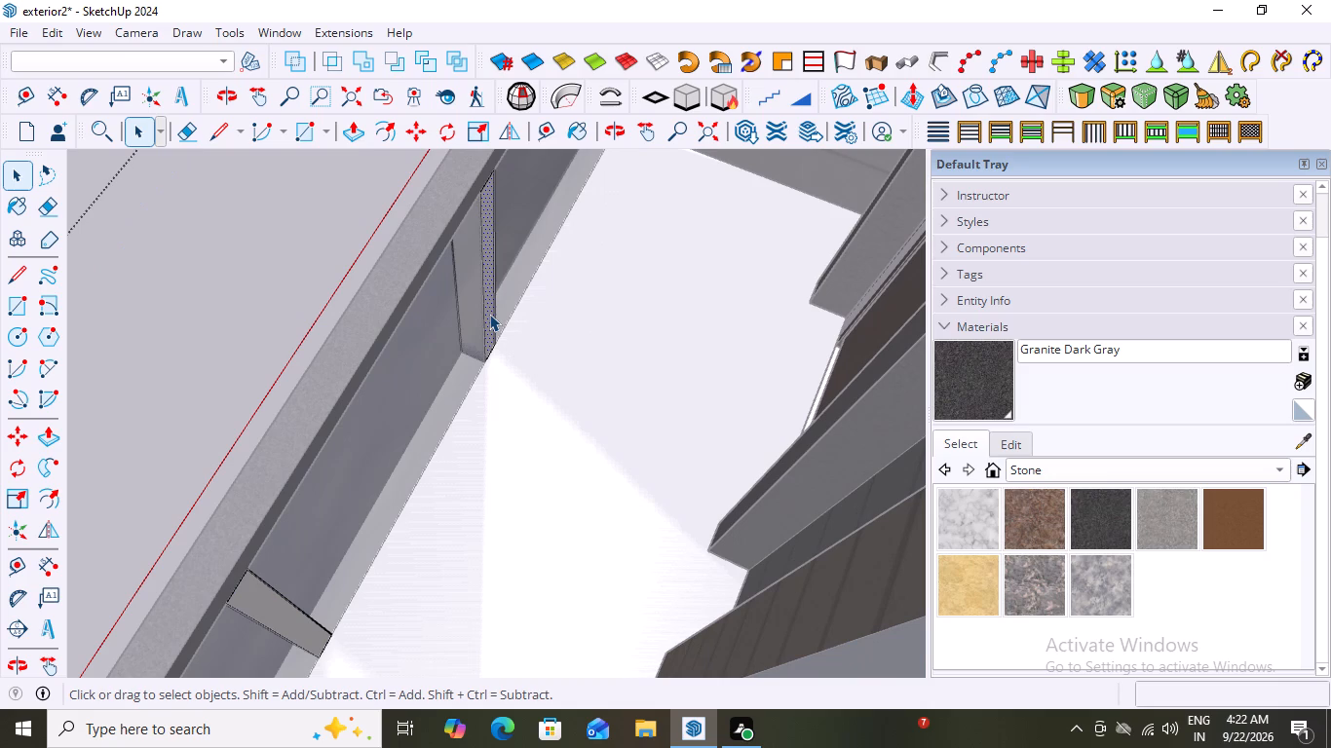
{"action": "left_click", "coordinate": [1105, 514]}
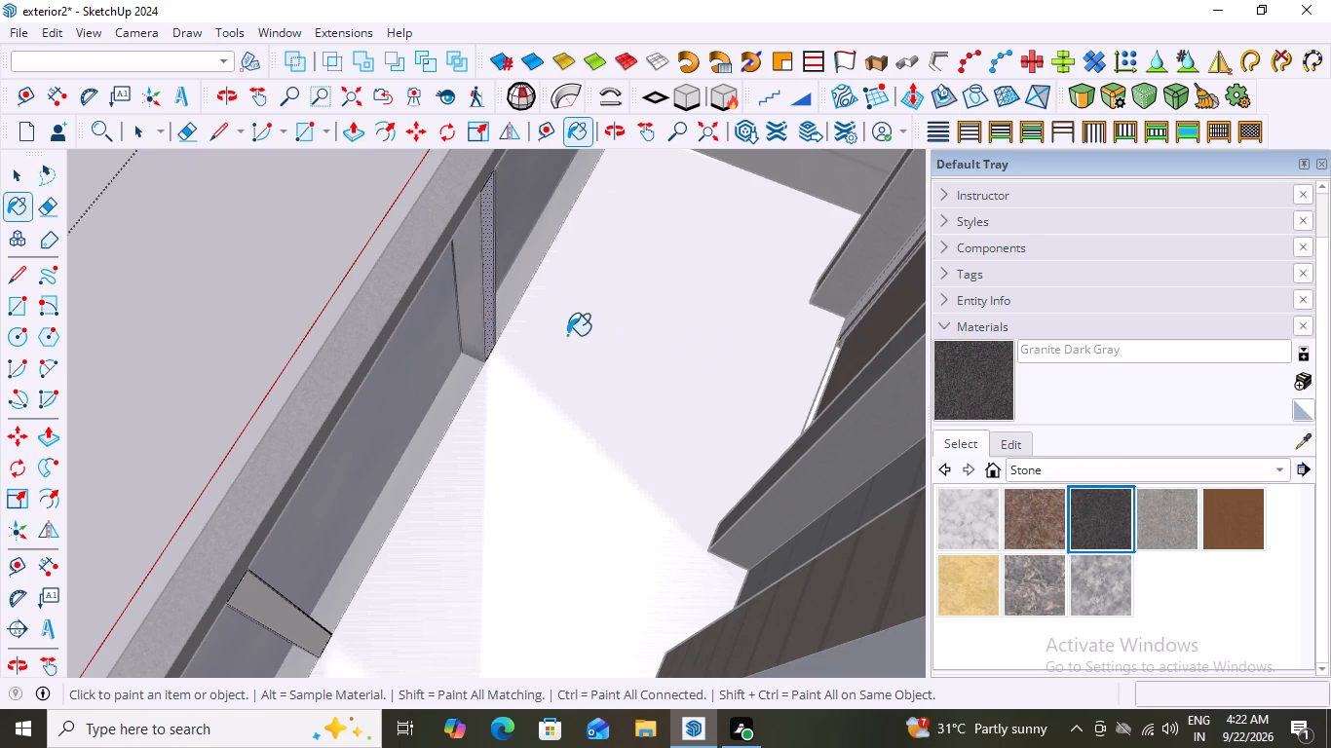
{"action": "left_click", "coordinate": [489, 323]}
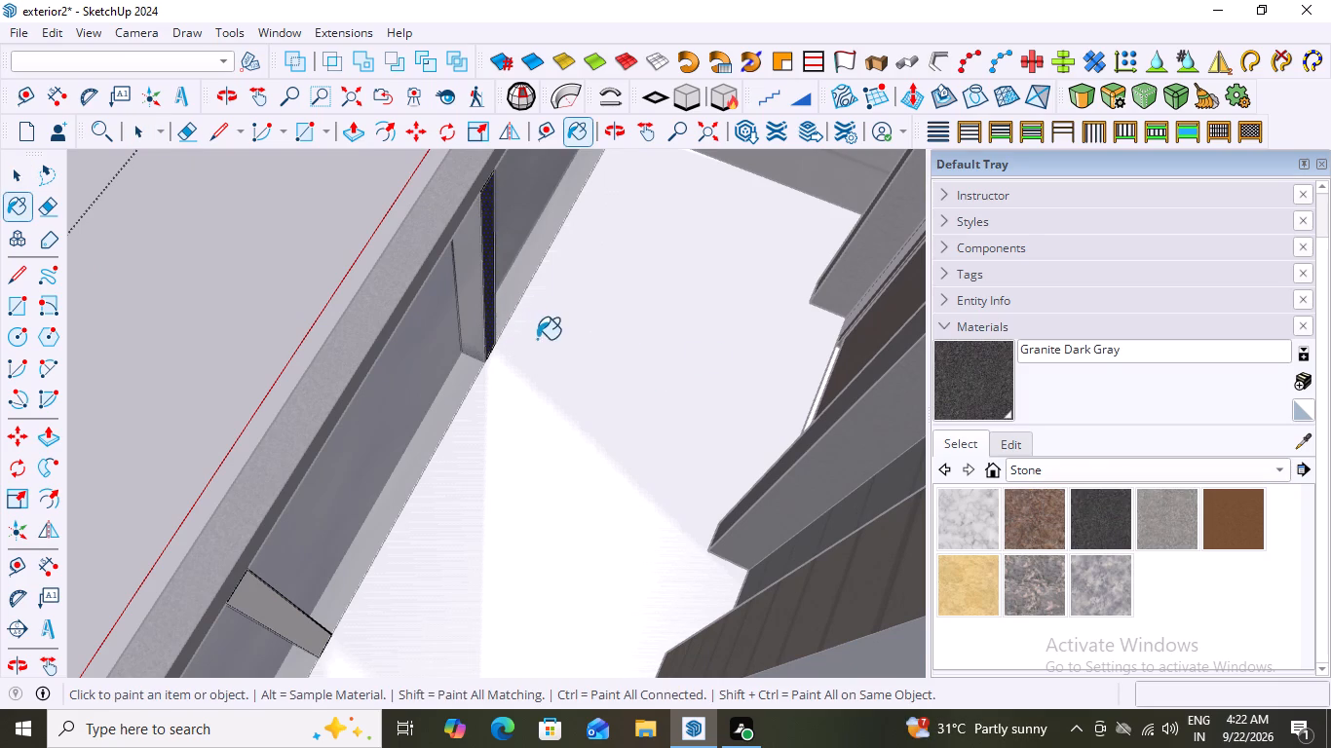
Paint the inner faces of the remaining balcony posts with Granite Dark Gray and leave the group's editing mode.
{"action": "middle_click", "coordinate": [537, 339]}
{"action": "scroll", "coordinate": [498, 341], "scroll_direction": "down", "scroll_amount": 2}
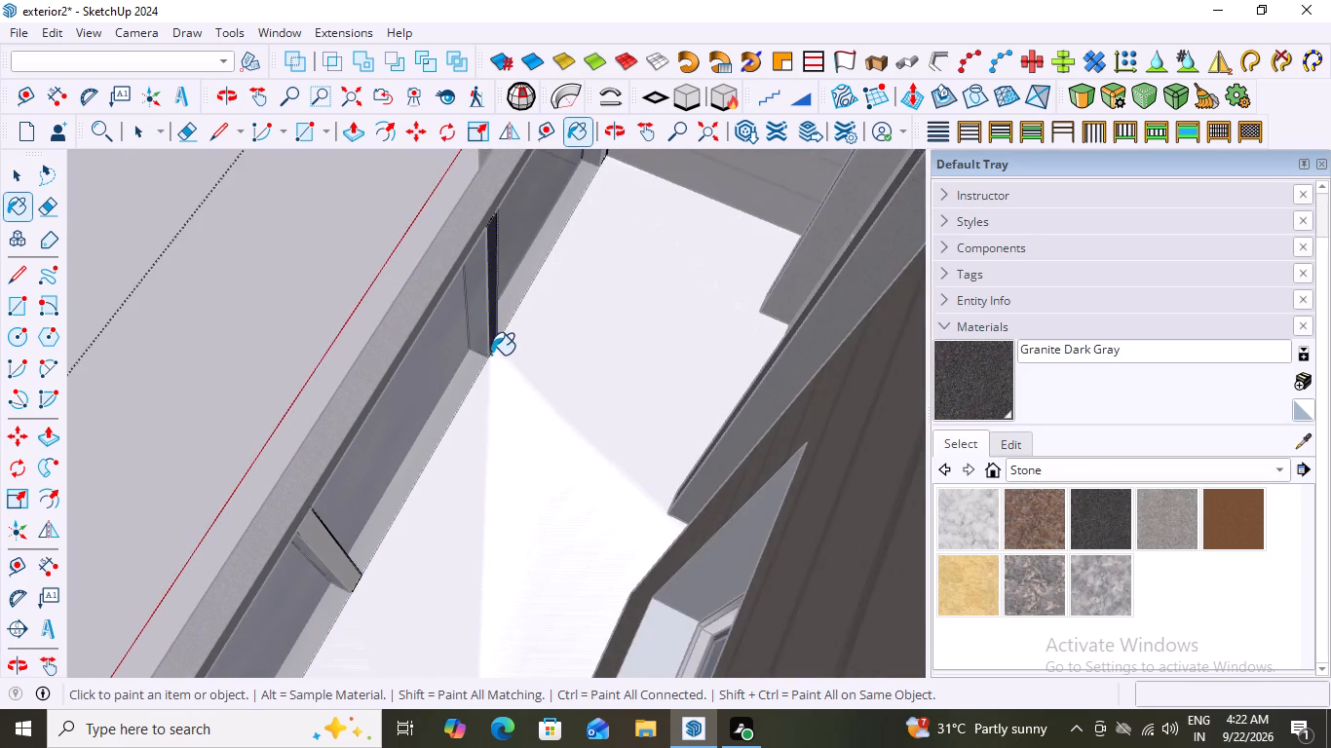
{"action": "scroll", "coordinate": [487, 359], "scroll_direction": "down", "scroll_amount": 2}
{"action": "scroll", "coordinate": [390, 552], "scroll_direction": "up", "scroll_amount": 5}
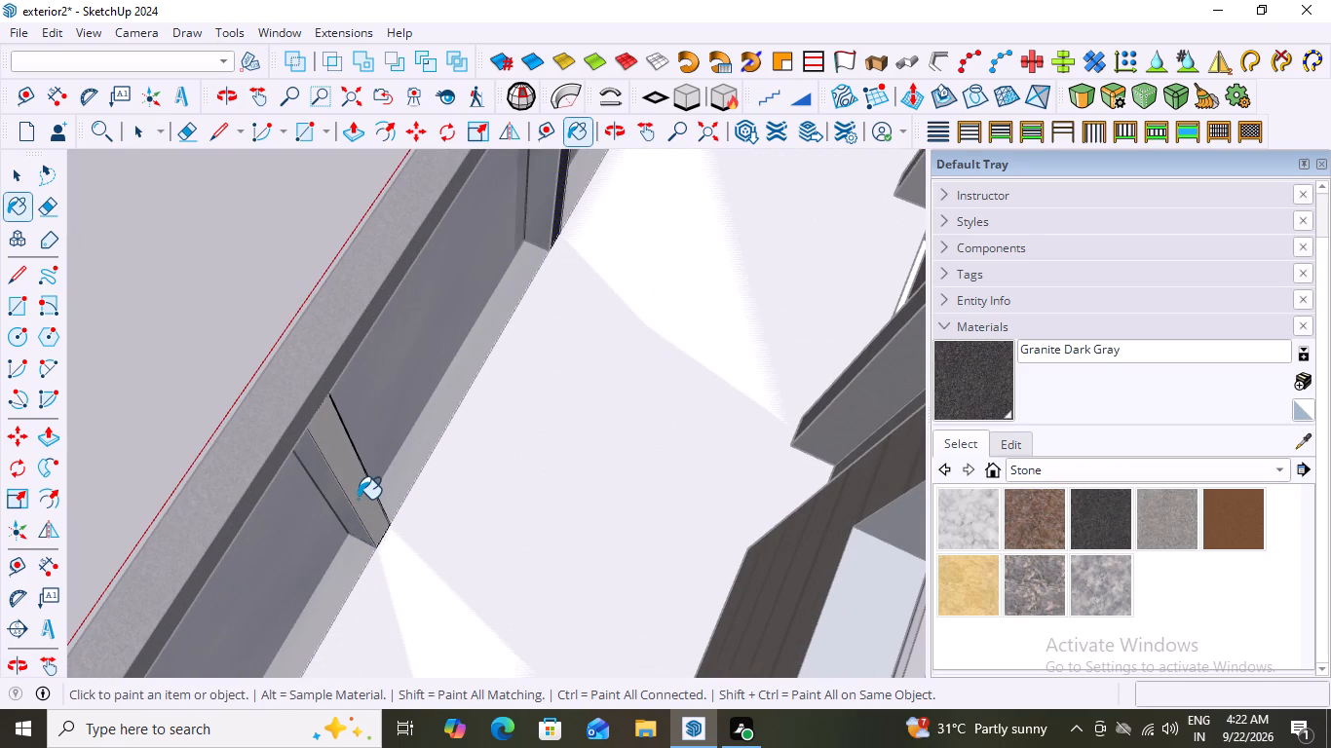
{"action": "left_click", "coordinate": [358, 499]}
{"action": "scroll", "coordinate": [370, 486], "scroll_direction": "down", "scroll_amount": 9}
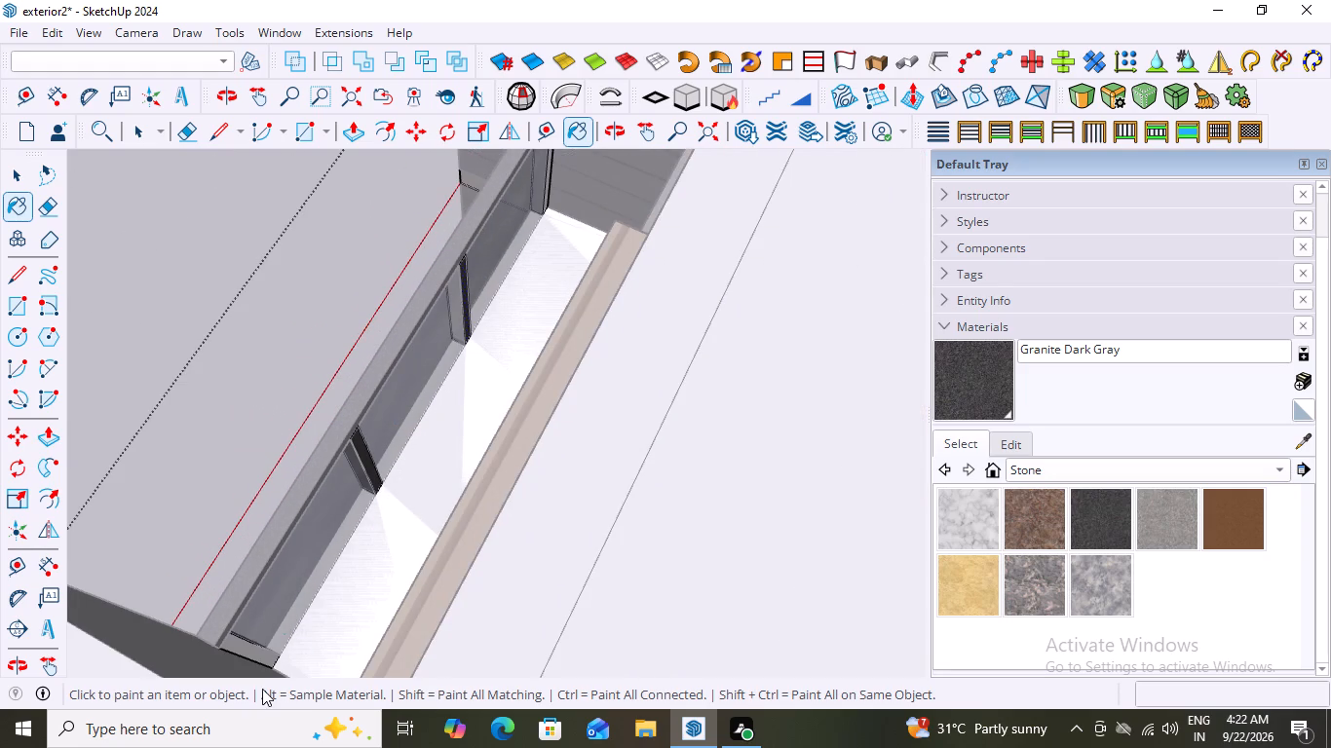
{"action": "scroll", "coordinate": [262, 689], "scroll_direction": "up", "scroll_amount": 6}
{"action": "left_click", "coordinate": [255, 660]}
{"action": "scroll", "coordinate": [336, 567], "scroll_direction": "down", "scroll_amount": 4}
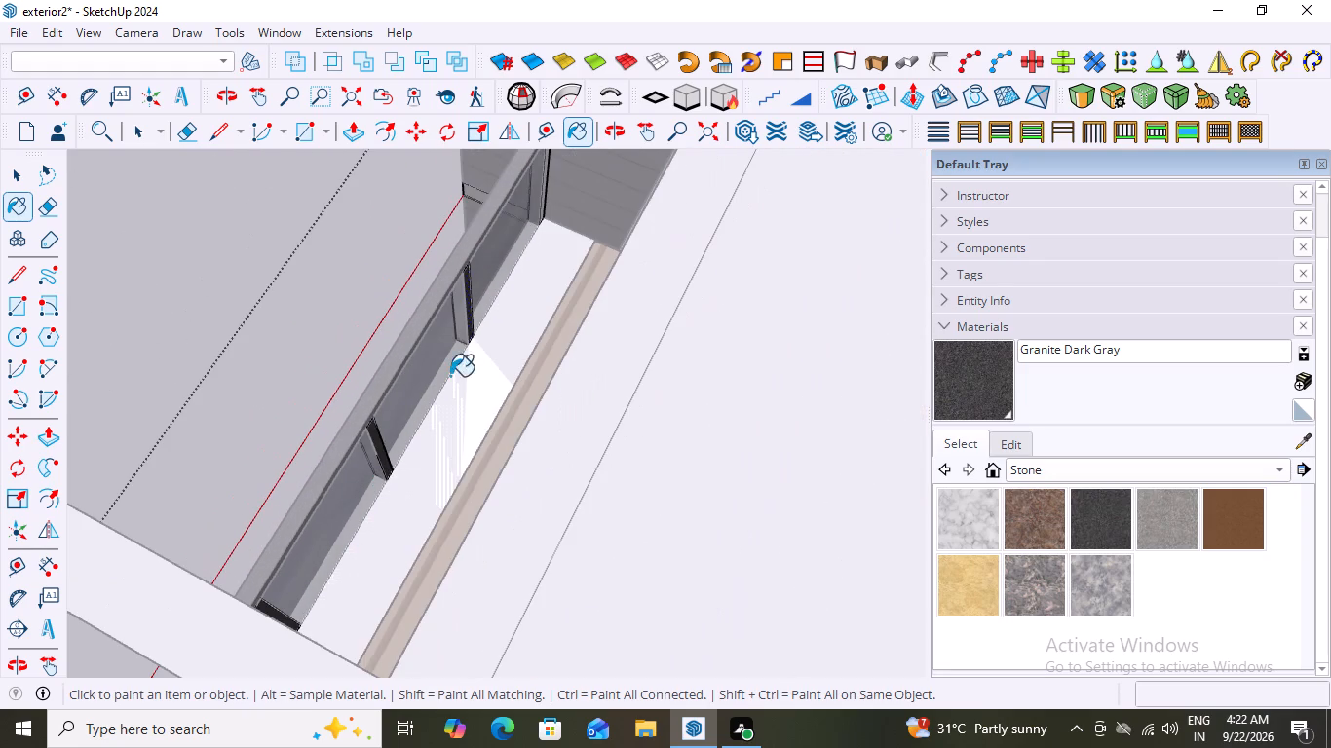
{"action": "scroll", "coordinate": [549, 195], "scroll_direction": "up", "scroll_amount": 6}
{"action": "left_click", "coordinate": [539, 206]}
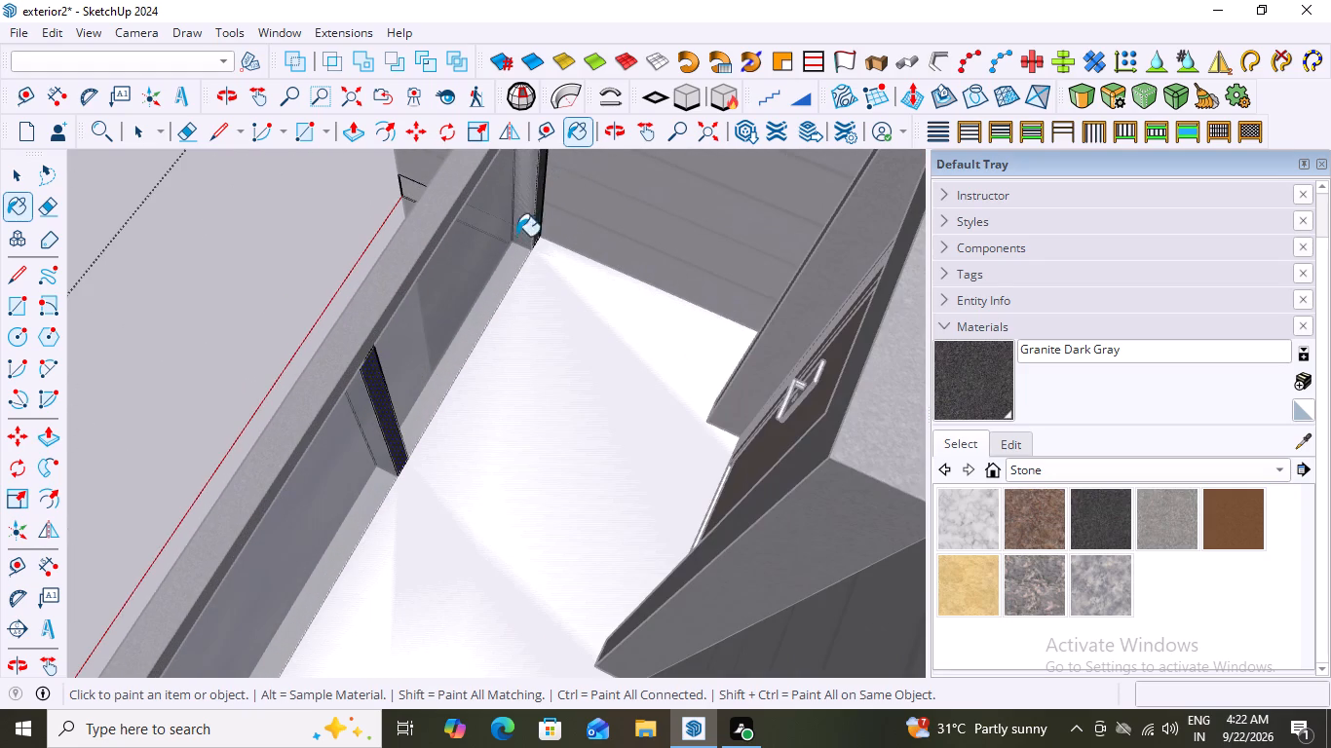
{"action": "scroll", "coordinate": [480, 241], "scroll_direction": "down", "scroll_amount": 20}
{"action": "middle_click_drag", "start_coordinate": [315, 385], "coordinate": [876, 196]}
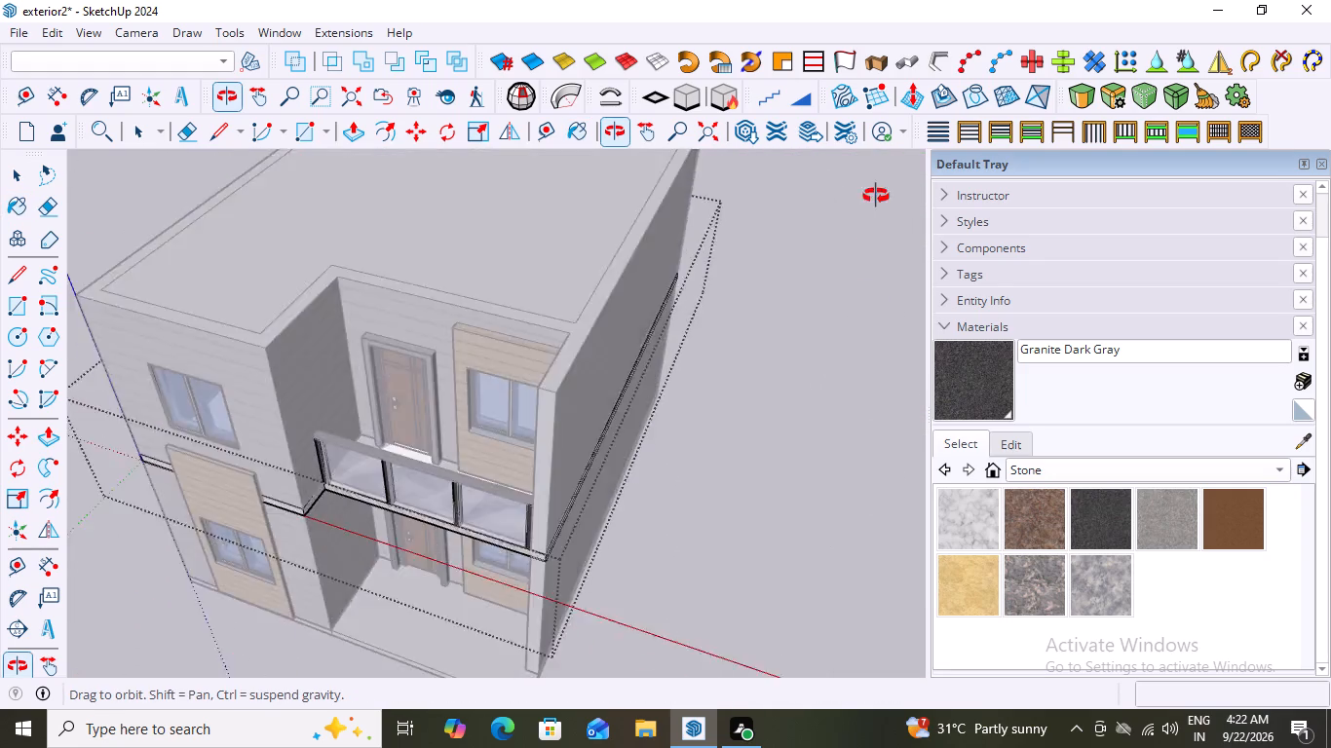
{"action": "middle_click_drag", "start_coordinate": [876, 196], "coordinate": [996, 144]}
{"action": "key", "text": "space"}
{"action": "left_click", "coordinate": [777, 260]}
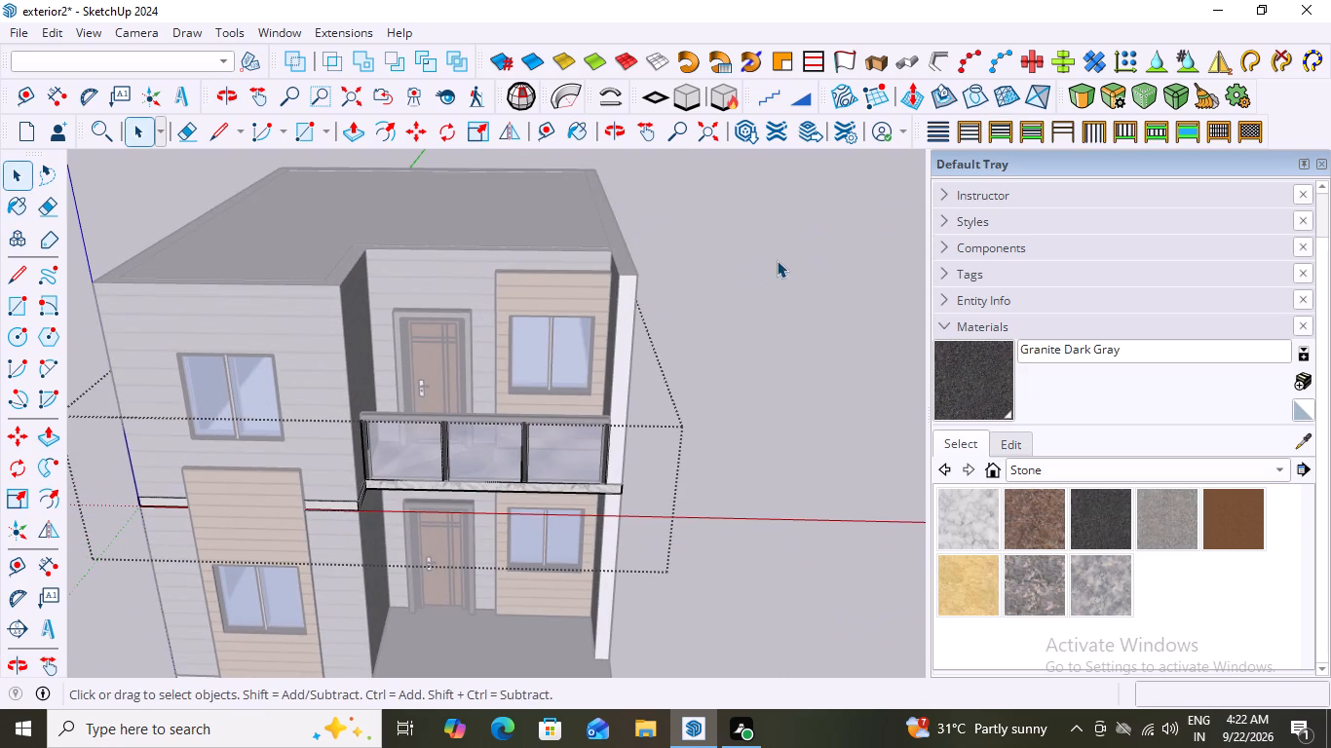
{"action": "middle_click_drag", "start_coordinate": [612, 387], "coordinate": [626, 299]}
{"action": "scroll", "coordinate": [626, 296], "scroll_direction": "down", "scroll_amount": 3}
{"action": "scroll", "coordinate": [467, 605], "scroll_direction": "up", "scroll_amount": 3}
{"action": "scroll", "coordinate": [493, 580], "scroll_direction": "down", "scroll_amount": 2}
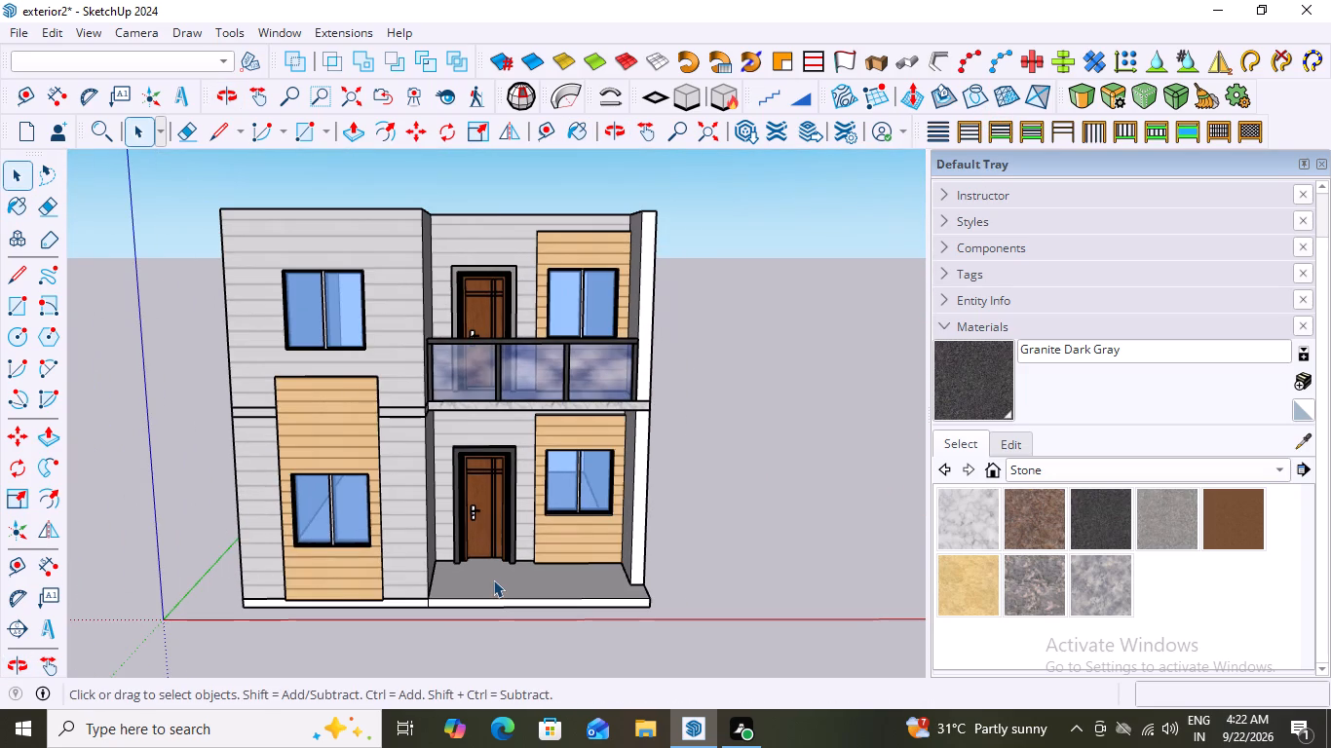
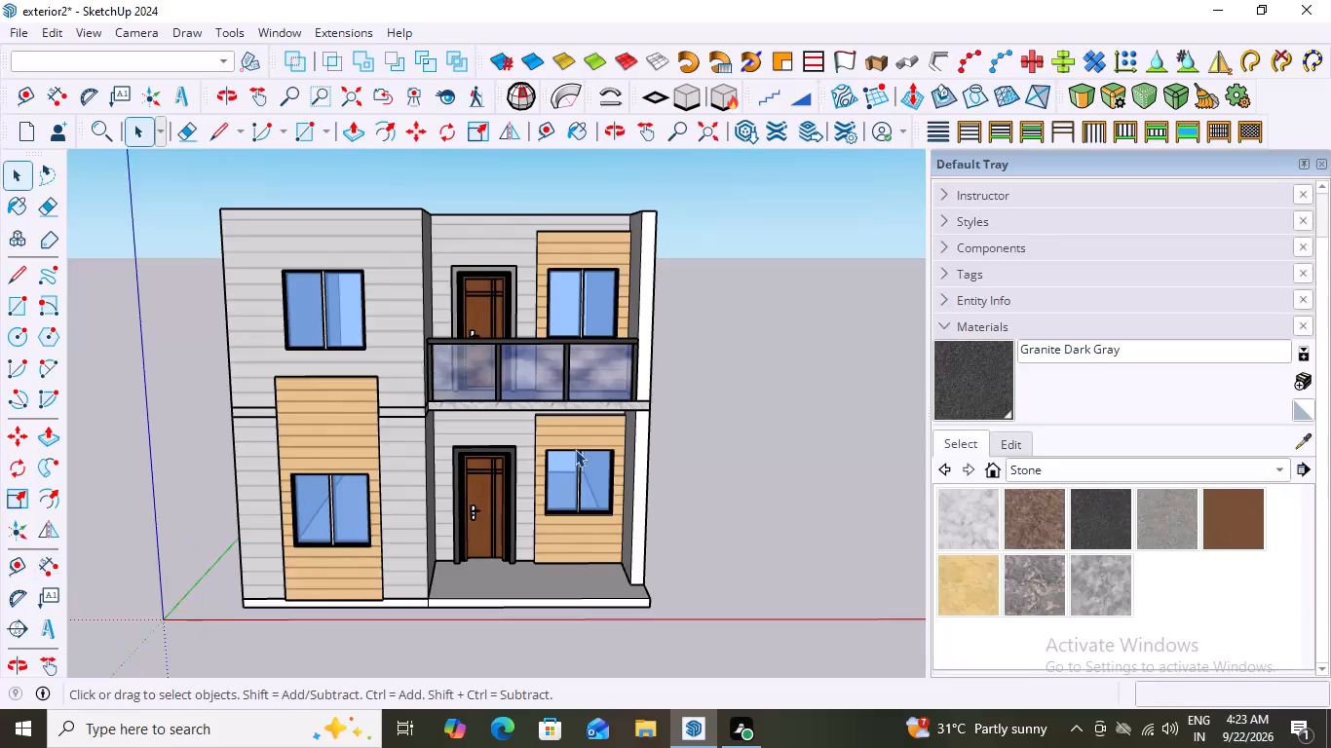
Examine the facade, balcony posts and marble slab edge from the front and from lower and higher viewpoints.
{"action": "scroll", "coordinate": [589, 433], "scroll_direction": "down", "scroll_amount": 3}
{"action": "scroll", "coordinate": [694, 489], "scroll_direction": "up", "scroll_amount": 3}
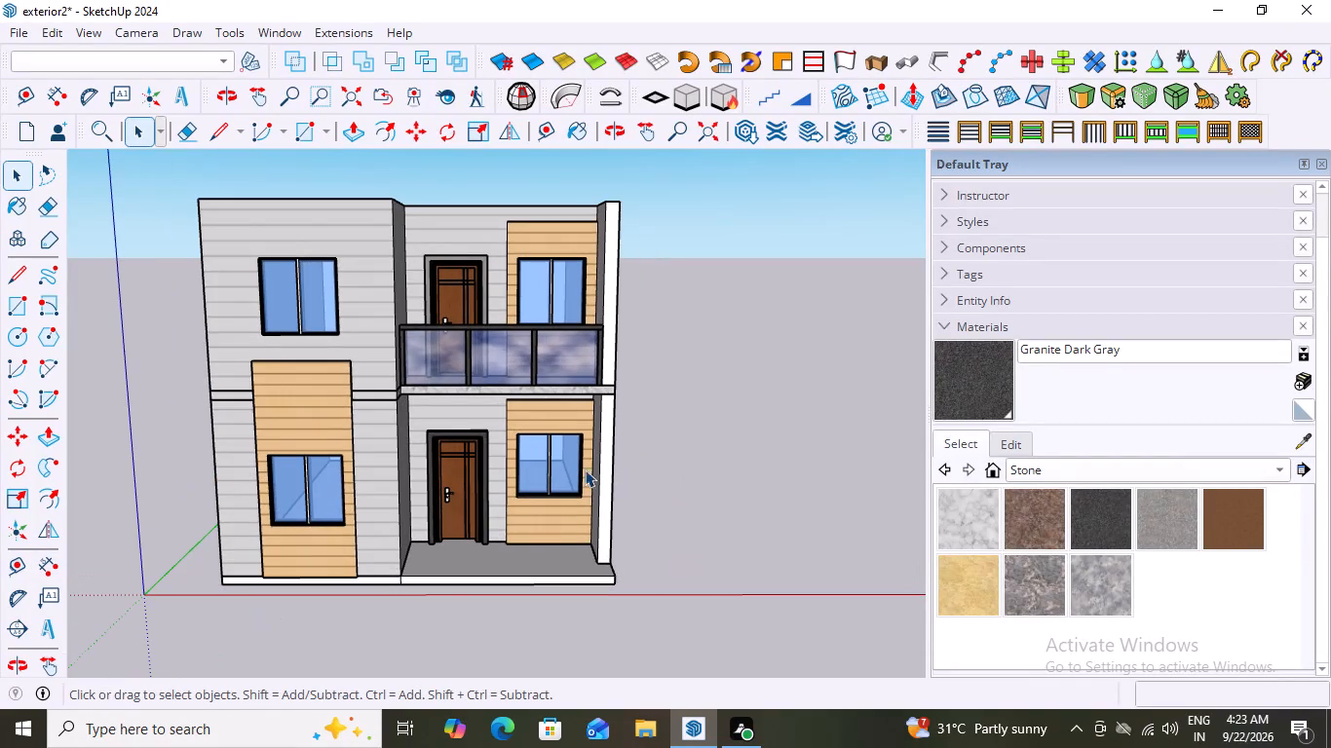
{"action": "middle_click_drag", "start_coordinate": [635, 476], "coordinate": [743, 425]}
{"action": "scroll", "coordinate": [367, 493], "scroll_direction": "down", "scroll_amount": 1}
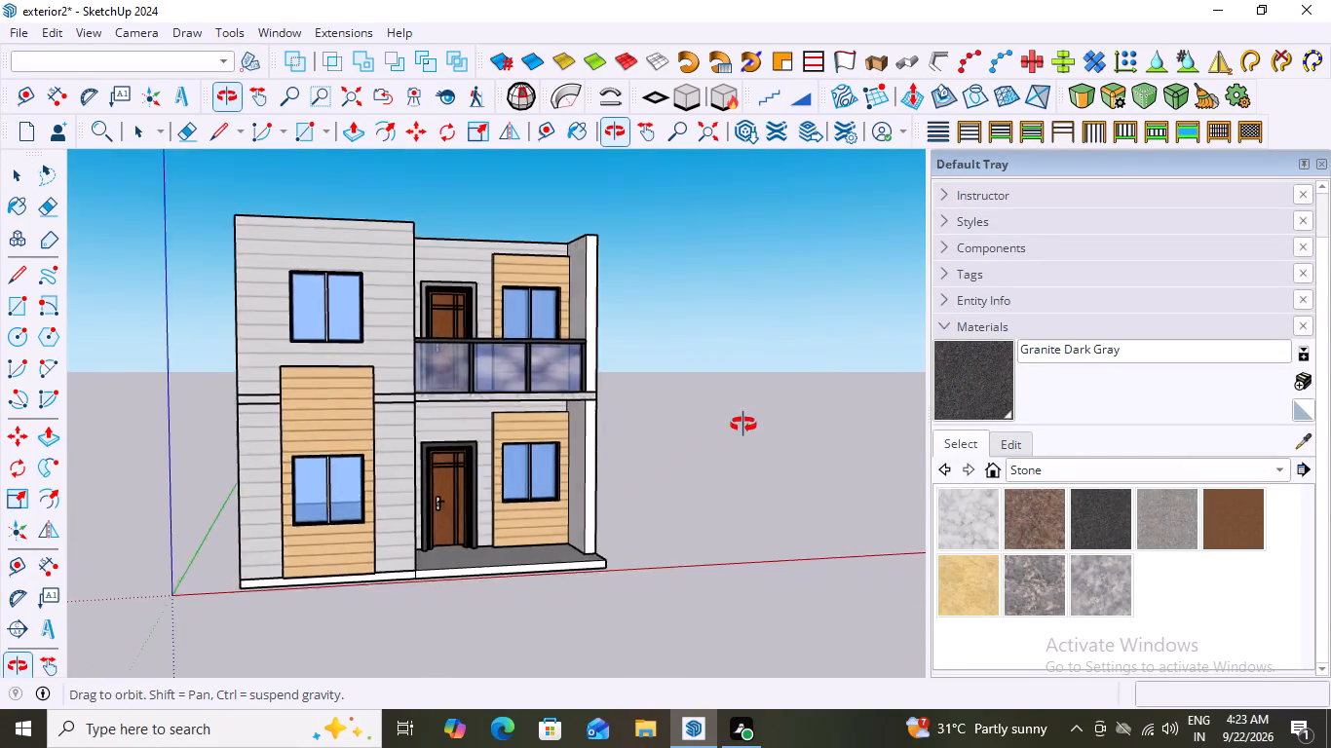
{"action": "middle_click_drag", "start_coordinate": [743, 425], "coordinate": [624, 513]}
{"action": "scroll", "coordinate": [516, 405], "scroll_direction": "up", "scroll_amount": 2}
{"action": "middle_click_drag", "start_coordinate": [502, 435], "coordinate": [504, 409]}
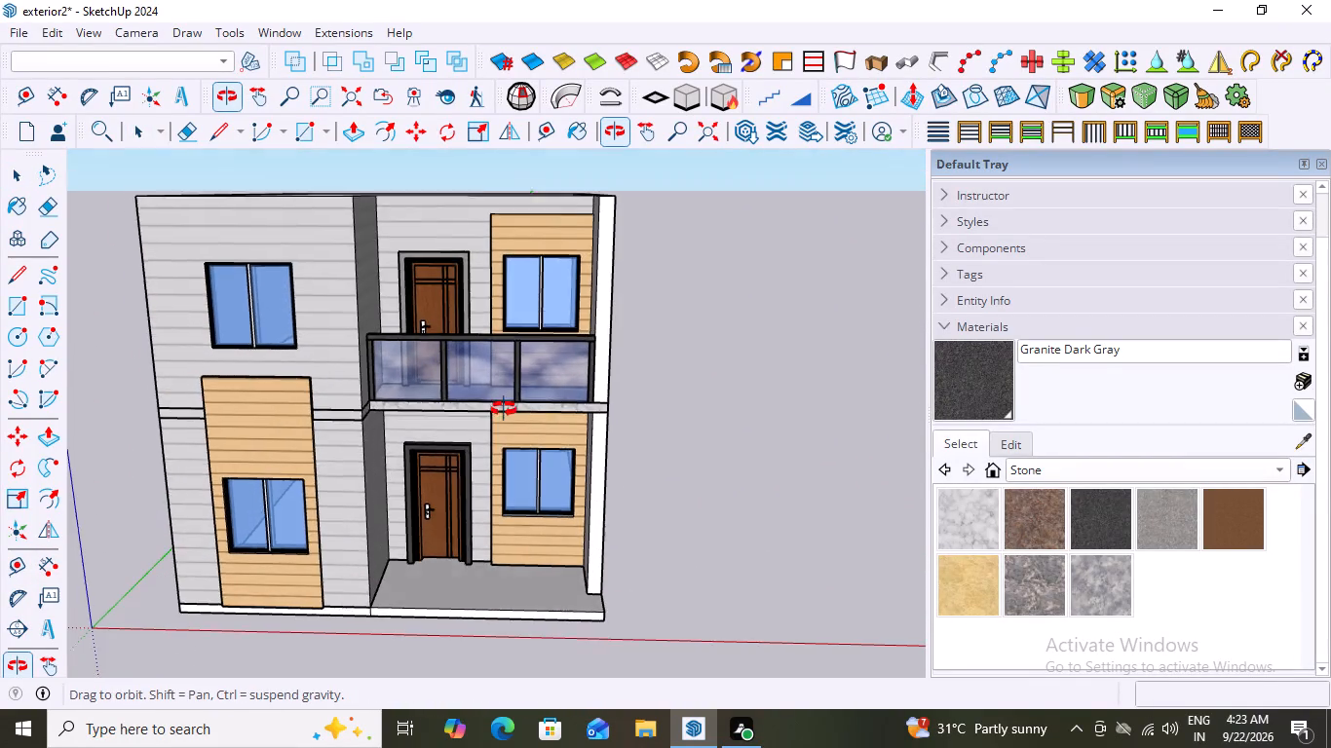
{"action": "middle_click_drag", "start_coordinate": [504, 409], "coordinate": [507, 338]}
{"action": "scroll", "coordinate": [480, 418], "scroll_direction": "up", "scroll_amount": 2}
{"action": "scroll", "coordinate": [480, 418], "scroll_direction": "down", "scroll_amount": 3}
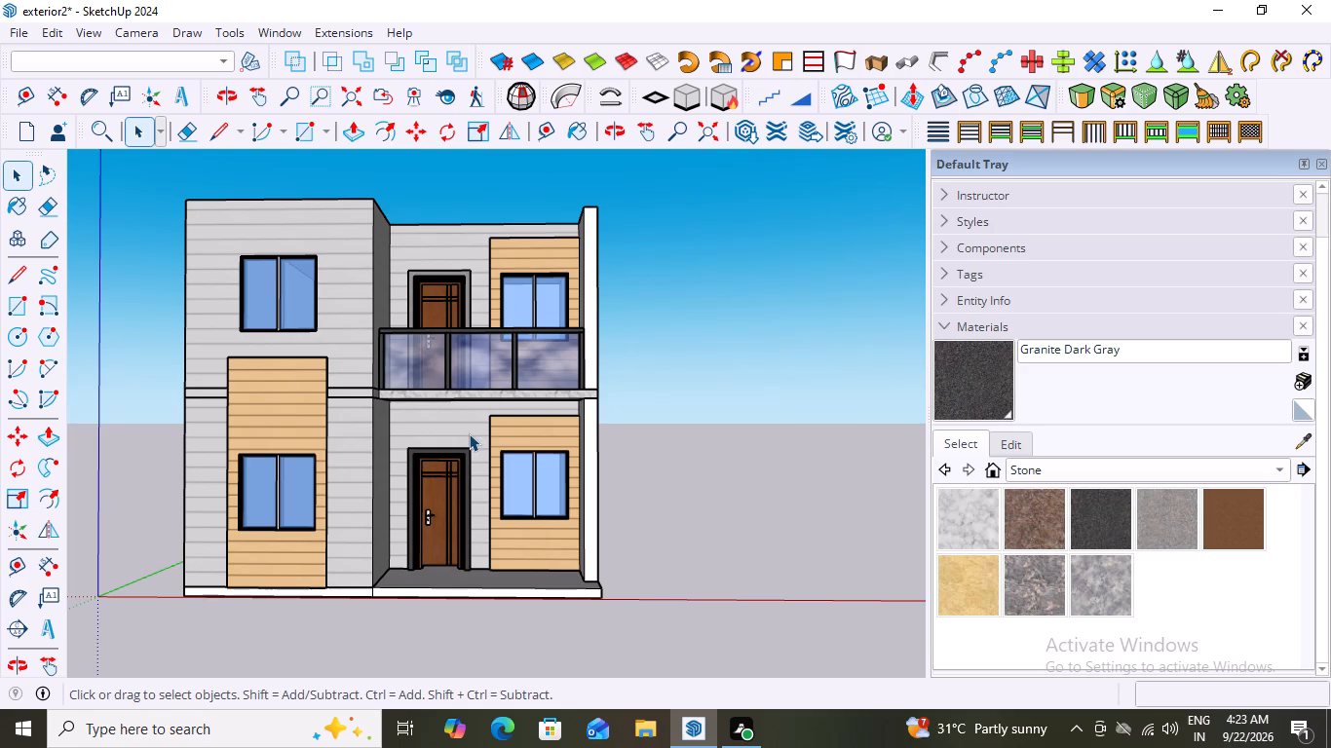
{"action": "middle_click_drag", "start_coordinate": [489, 348], "coordinate": [510, 518]}
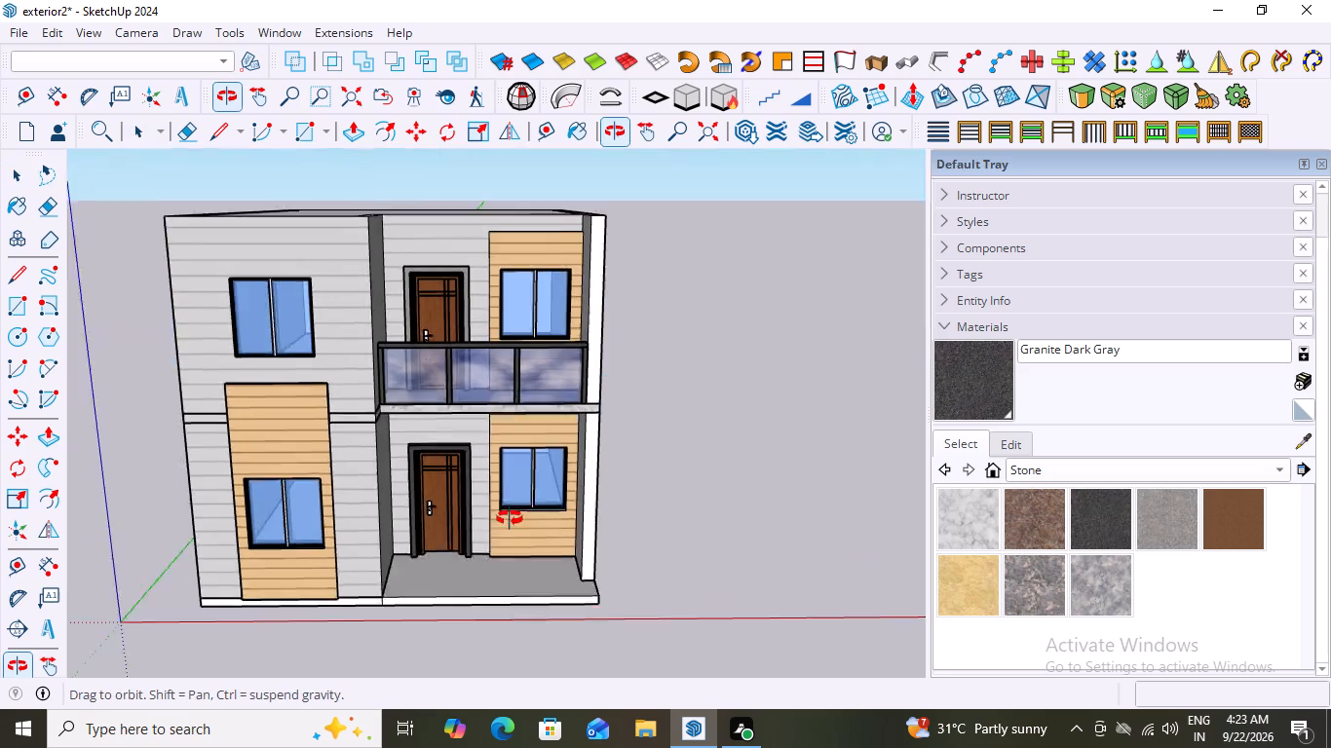
{"action": "middle_click_drag", "start_coordinate": [510, 518], "coordinate": [504, 390]}
{"action": "scroll", "coordinate": [500, 393], "scroll_direction": "down", "scroll_amount": 4}
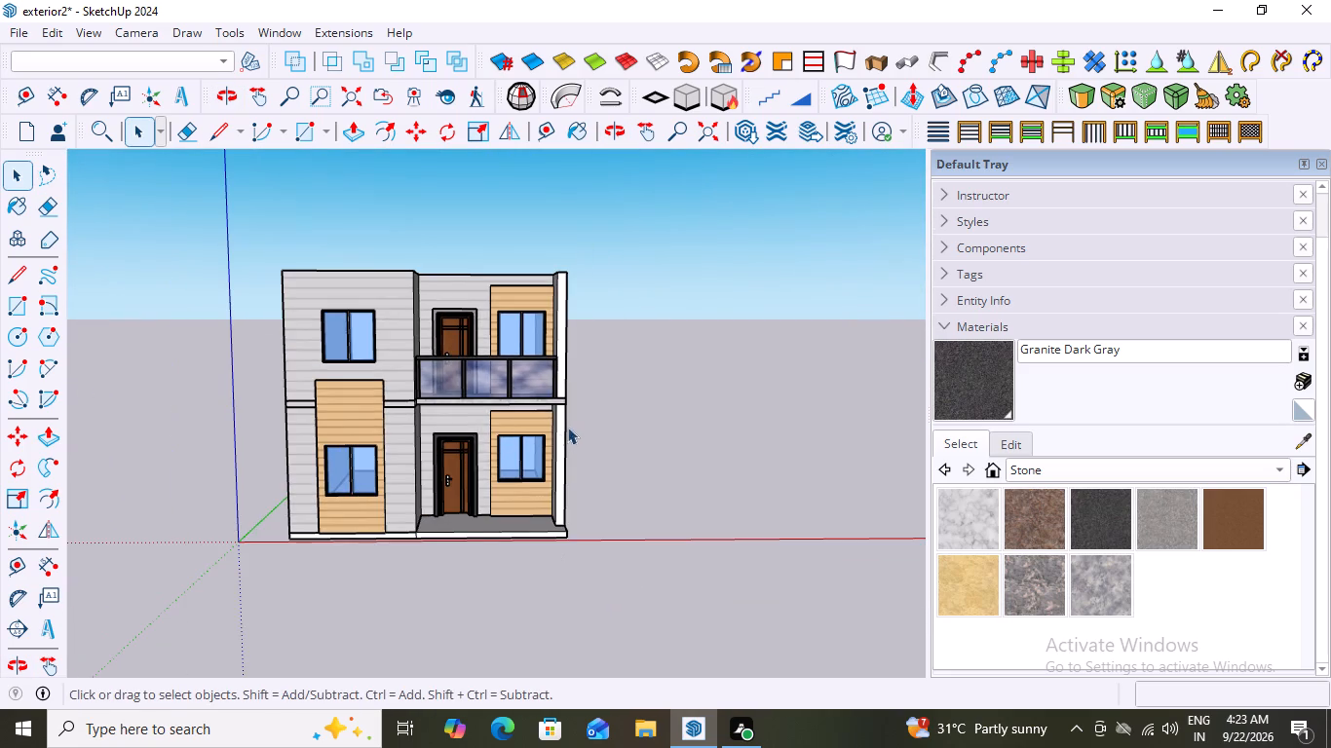
{"action": "middle_click_drag", "start_coordinate": [556, 426], "coordinate": [541, 424]}
{"action": "scroll", "coordinate": [506, 387], "scroll_direction": "up", "scroll_amount": 7}
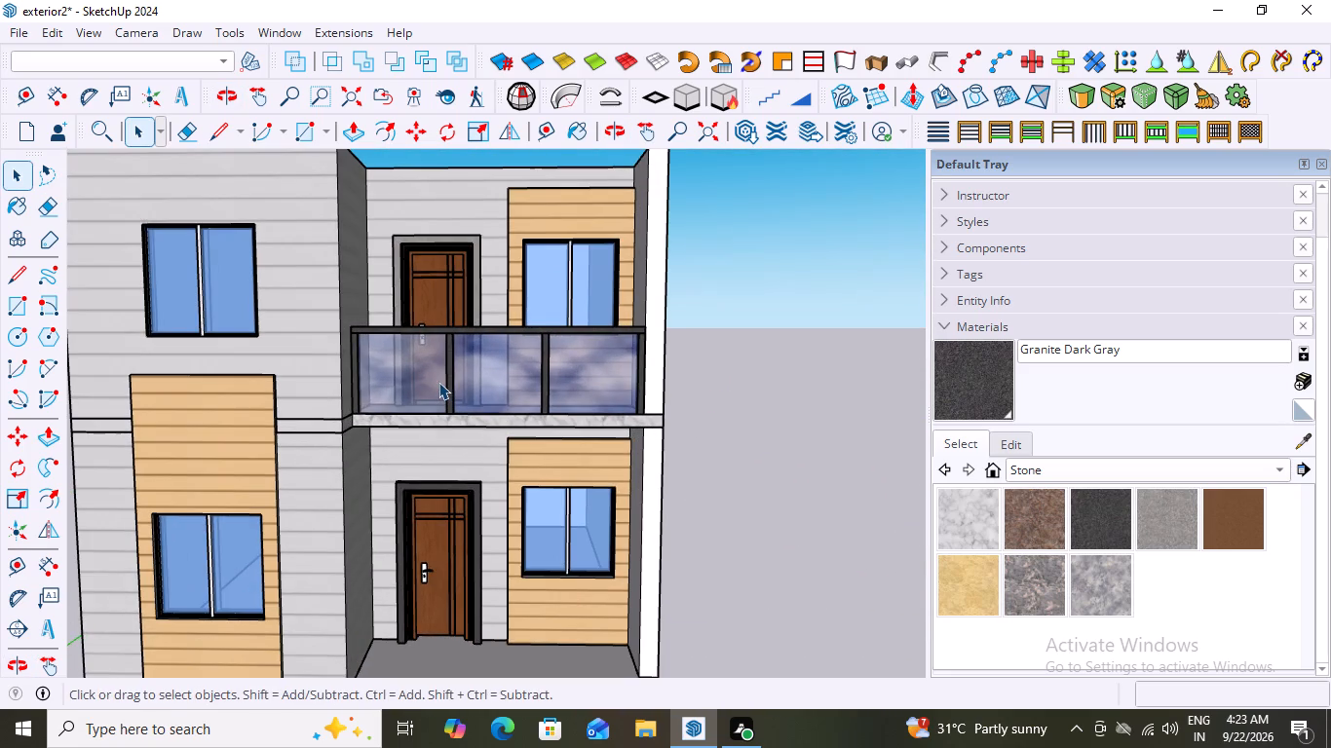
{"action": "scroll", "coordinate": [438, 382], "scroll_direction": "down", "scroll_amount": 8}
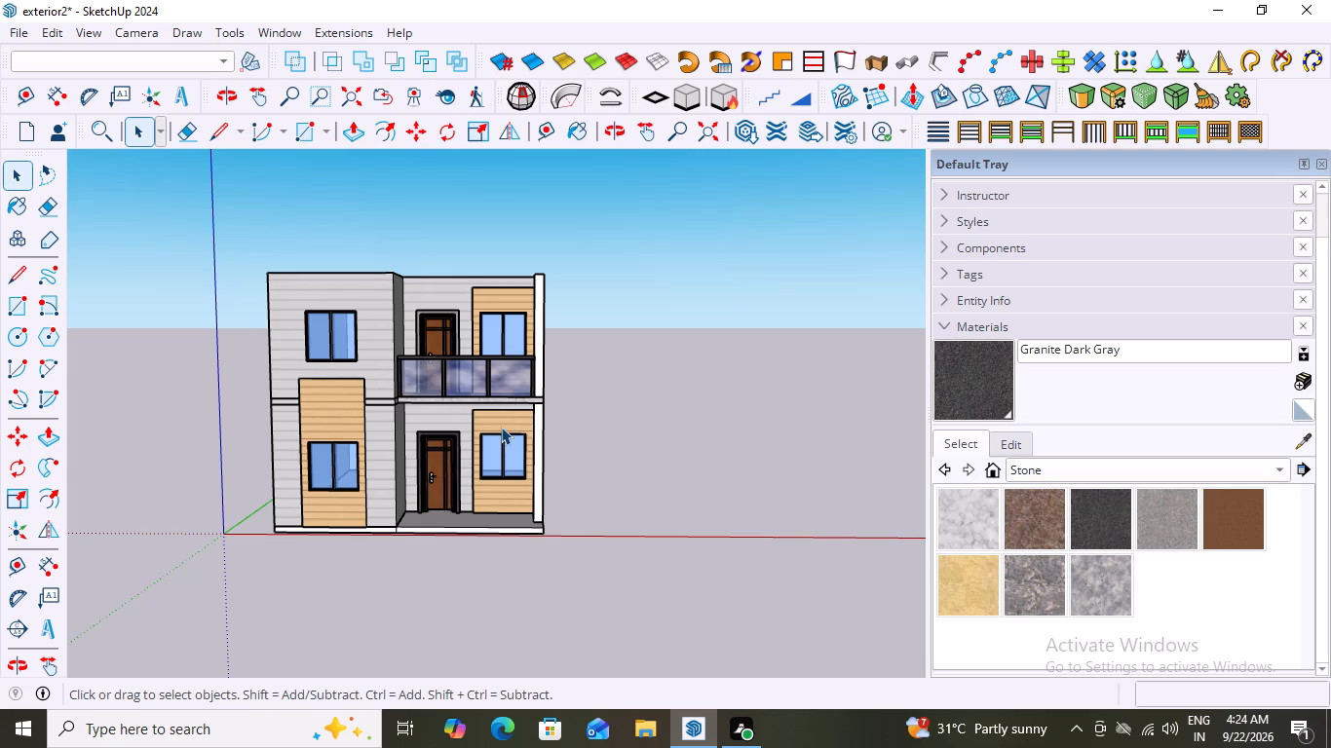
Draw a rectangle of about 11' 3" by 3' 10 1/8" covering the balcony slab's underside between the side walls.
{"action": "scroll", "coordinate": [501, 427], "scroll_direction": "up", "scroll_amount": 5}
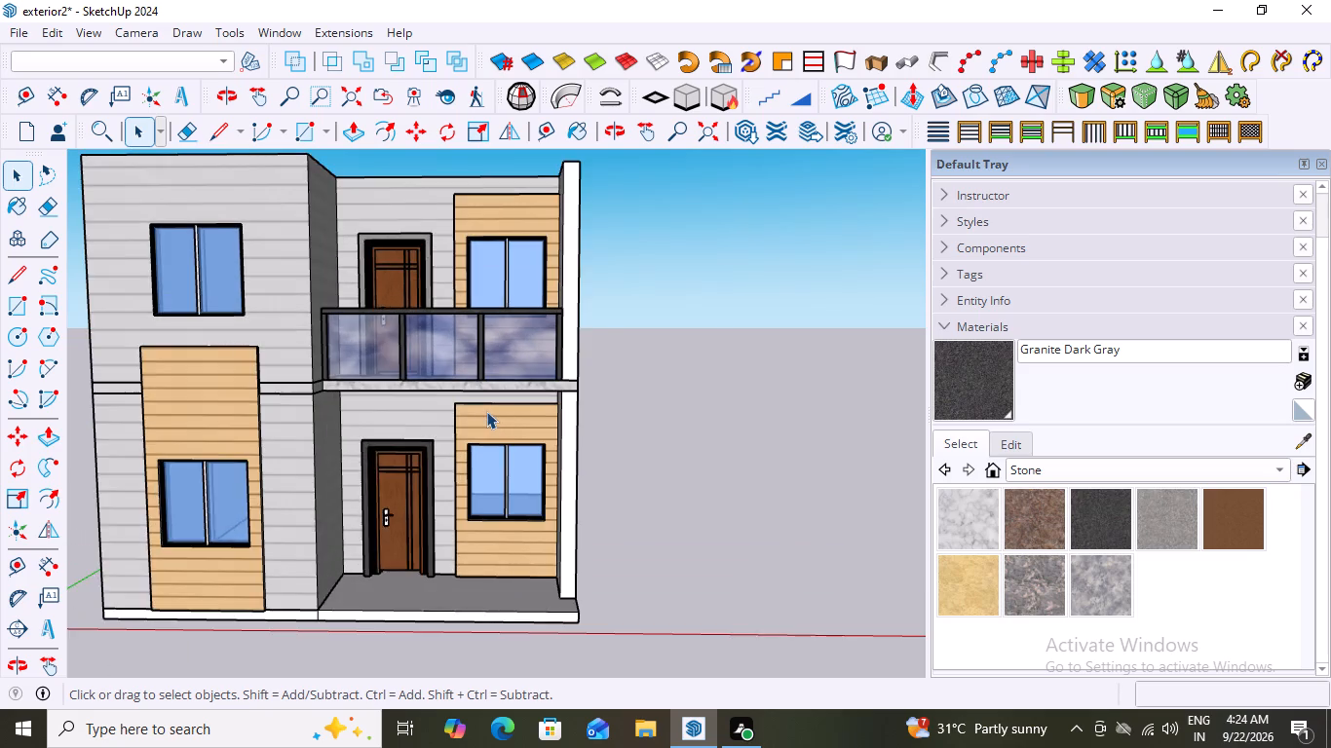
{"action": "scroll", "coordinate": [486, 411], "scroll_direction": "up", "scroll_amount": 4}
{"action": "middle_click_drag", "start_coordinate": [475, 416], "coordinate": [490, 185]}
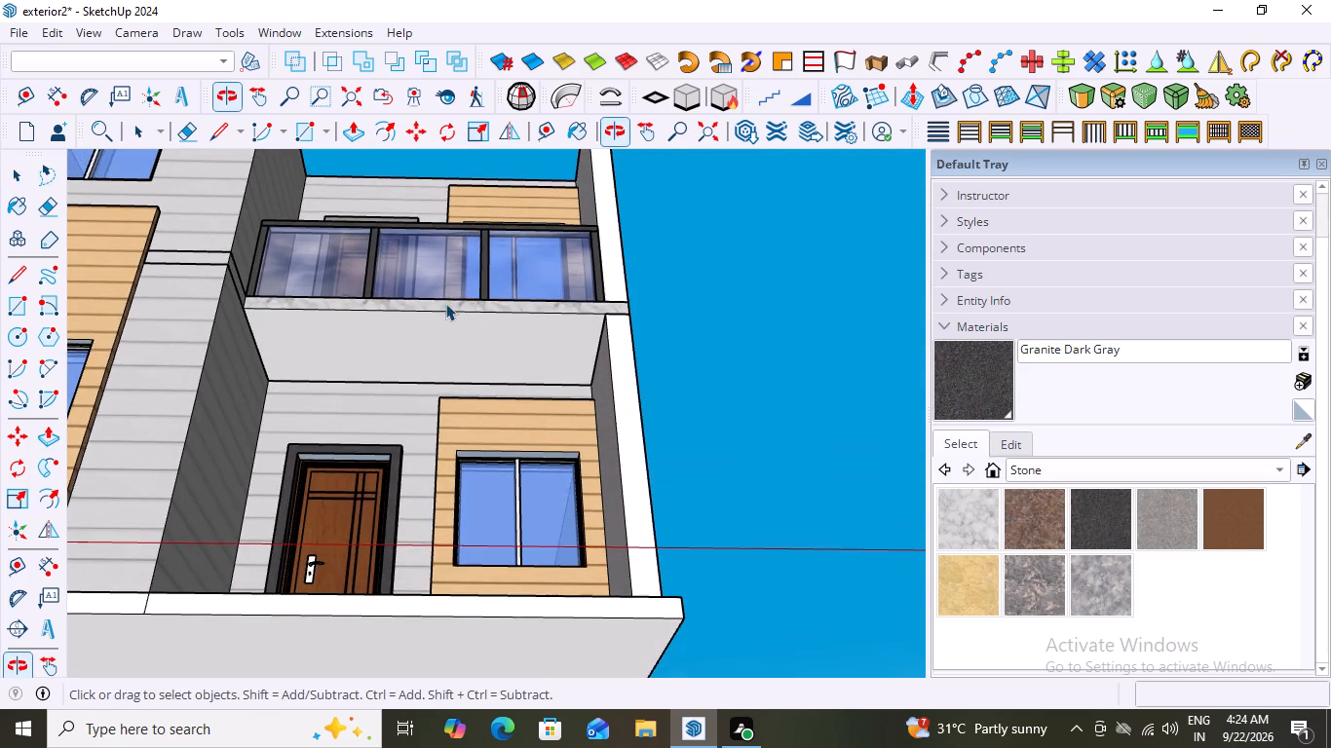
{"action": "scroll", "coordinate": [441, 318], "scroll_direction": "up", "scroll_amount": 1}
{"action": "middle_click_drag", "start_coordinate": [443, 327], "coordinate": [386, 336]}
{"action": "middle_click_drag", "start_coordinate": [404, 354], "coordinate": [429, 341]}
{"action": "scroll", "coordinate": [208, 356], "scroll_direction": "up", "scroll_amount": 1}
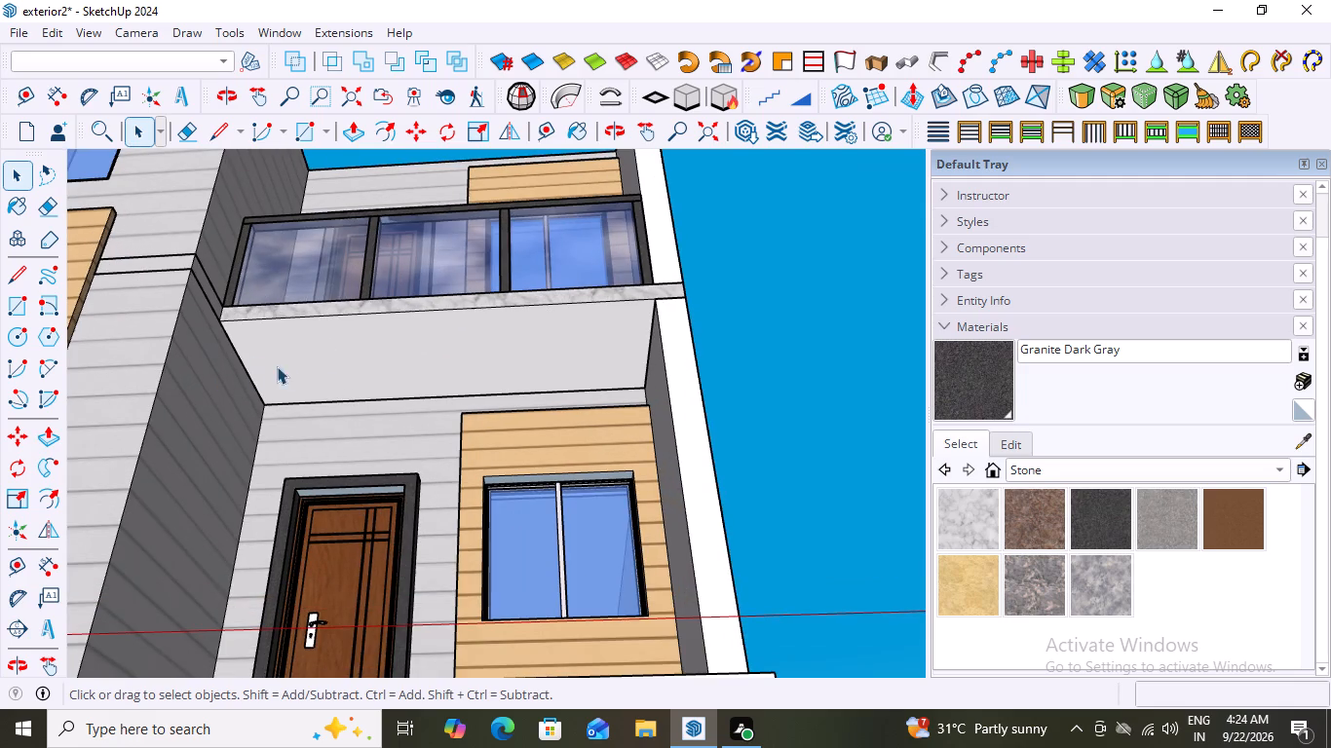
{"action": "middle_click_drag", "start_coordinate": [327, 351], "coordinate": [381, 391]}
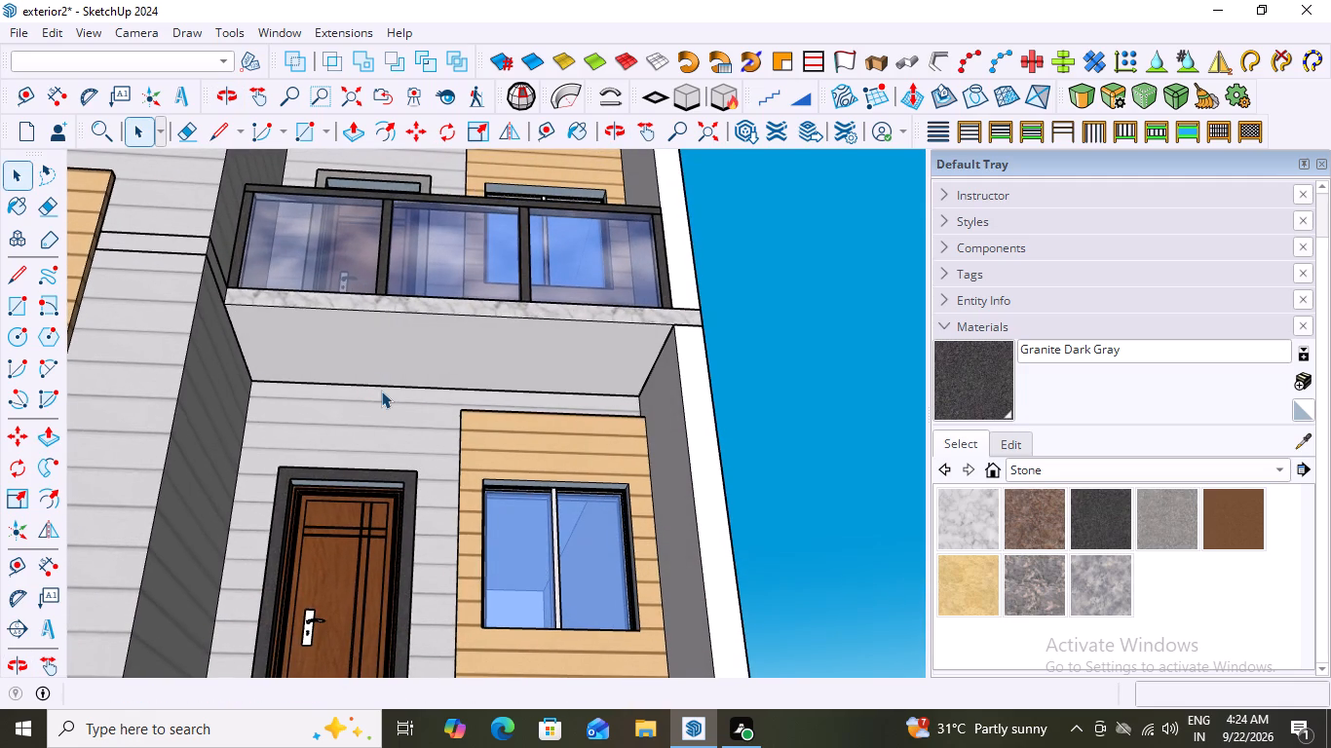
{"action": "key", "text": "r"}
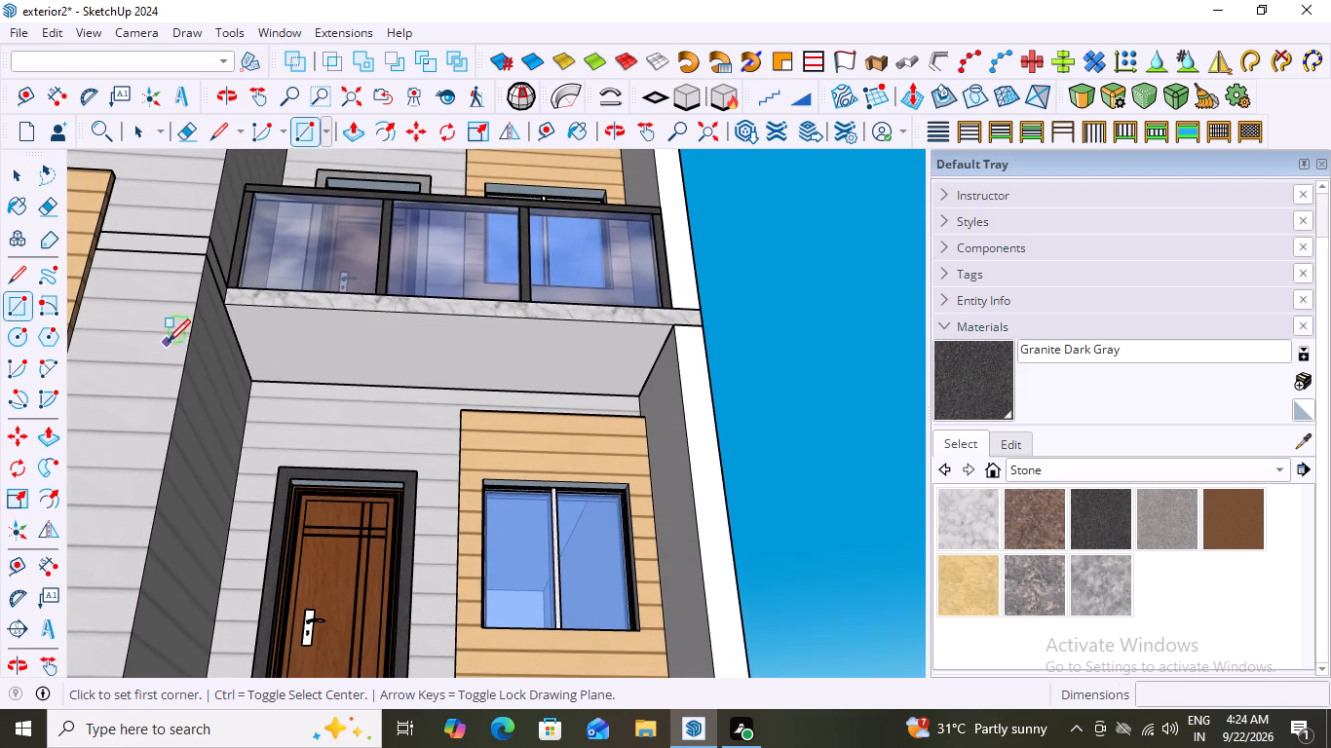
{"action": "left_click", "coordinate": [224, 309]}
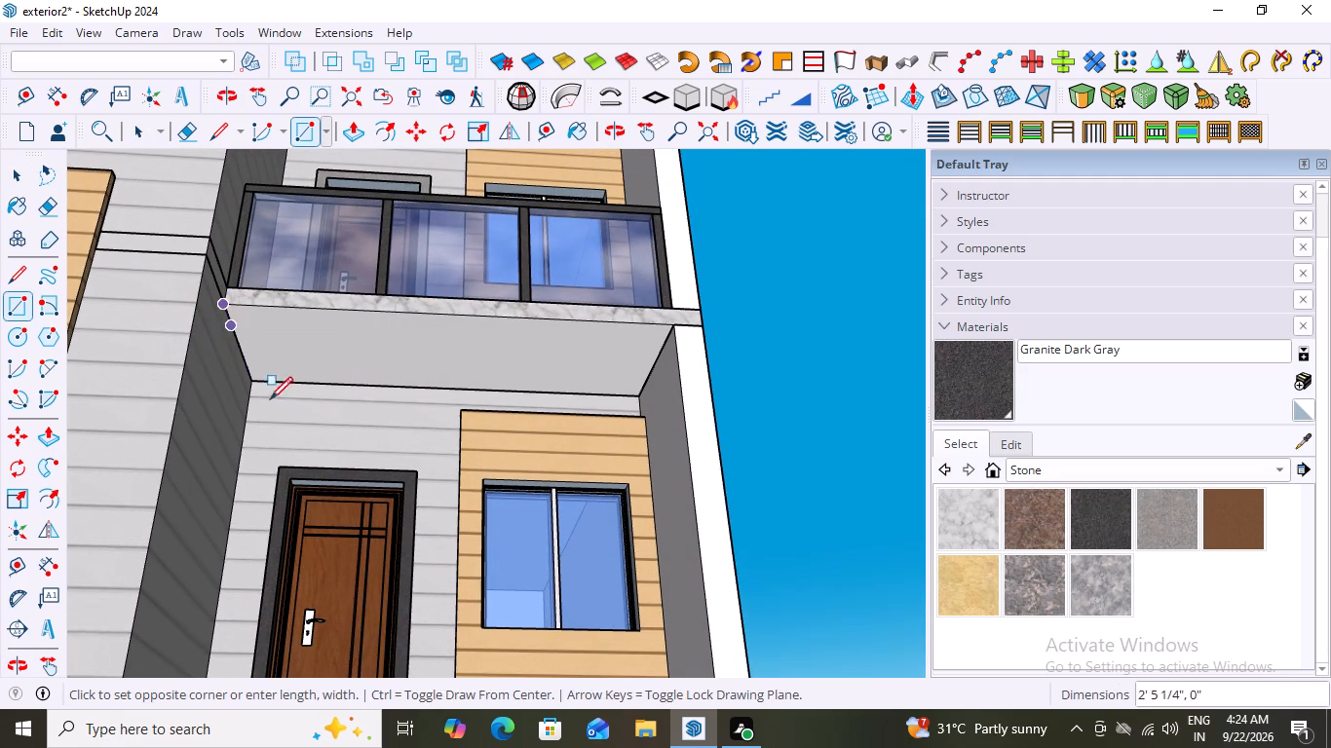
{"action": "left_click", "coordinate": [638, 397]}
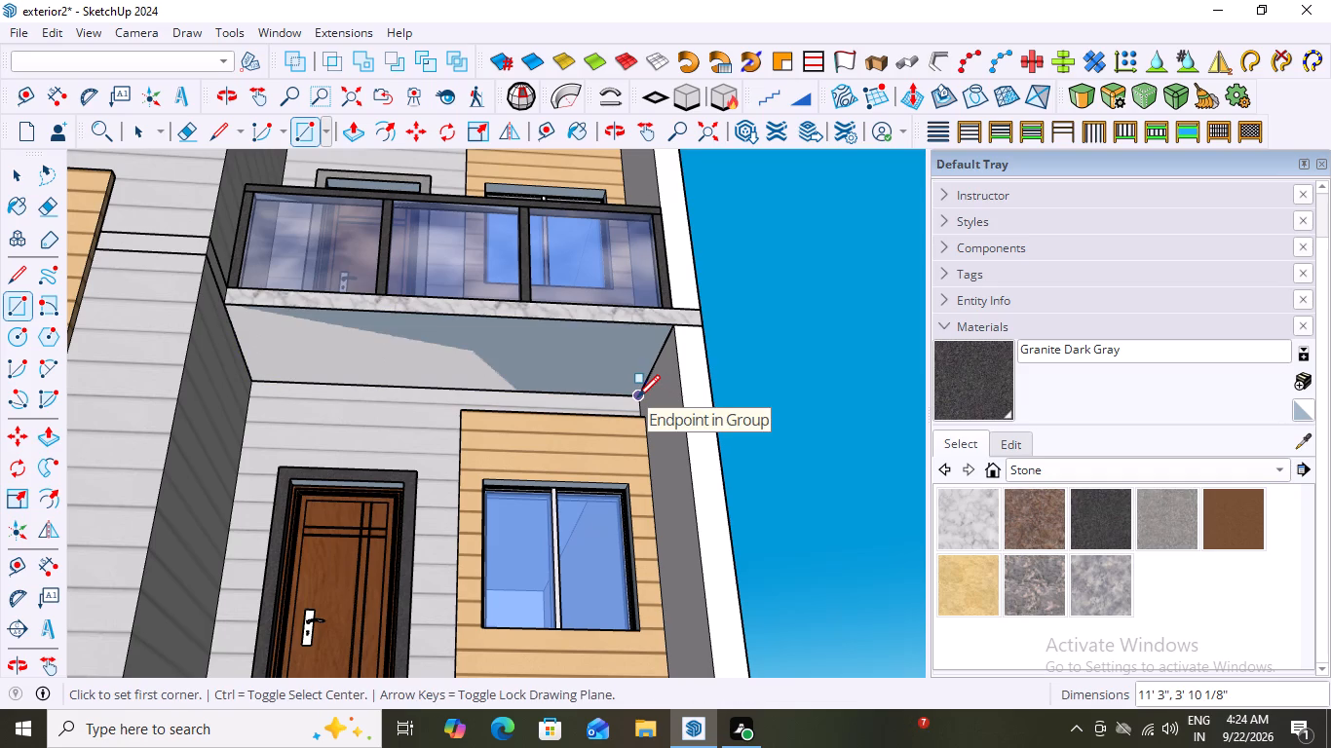
Push/Pull the rectangle under the balcony slab downward about 10 1/2", down to the top of the lower wood cladding, and clear the selection.
{"action": "key", "text": "space"}
{"action": "double_click", "coordinate": [536, 347]}
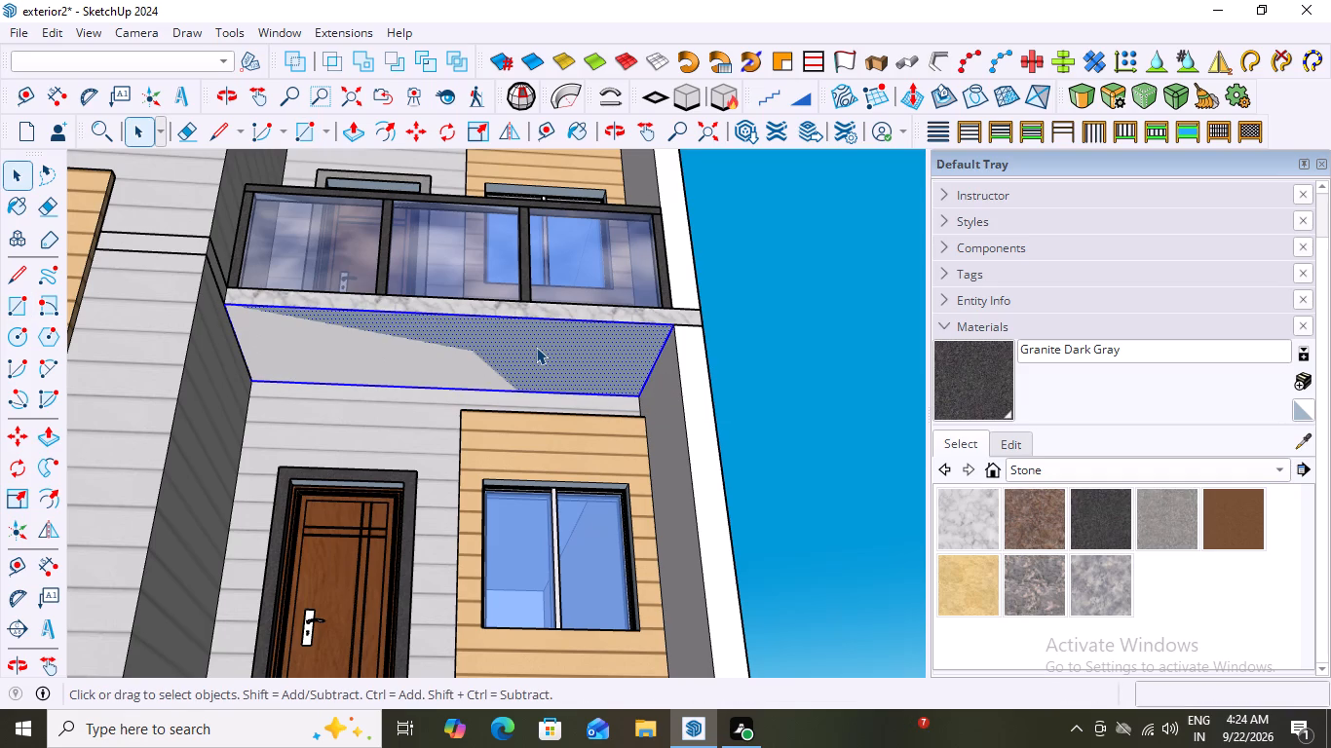
{"action": "key", "text": "p"}
{"action": "left_click", "coordinate": [537, 338]}
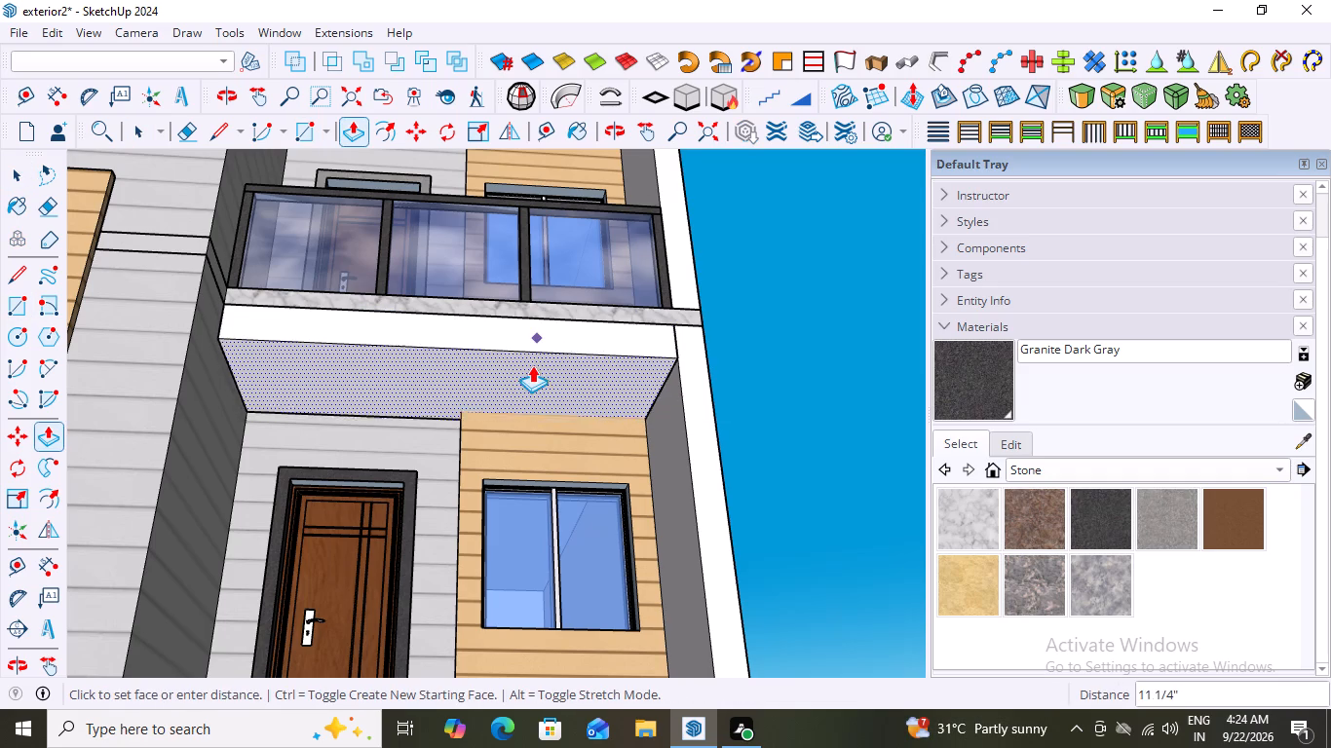
{"action": "middle_click_drag", "start_coordinate": [532, 360], "coordinate": [515, 540]}
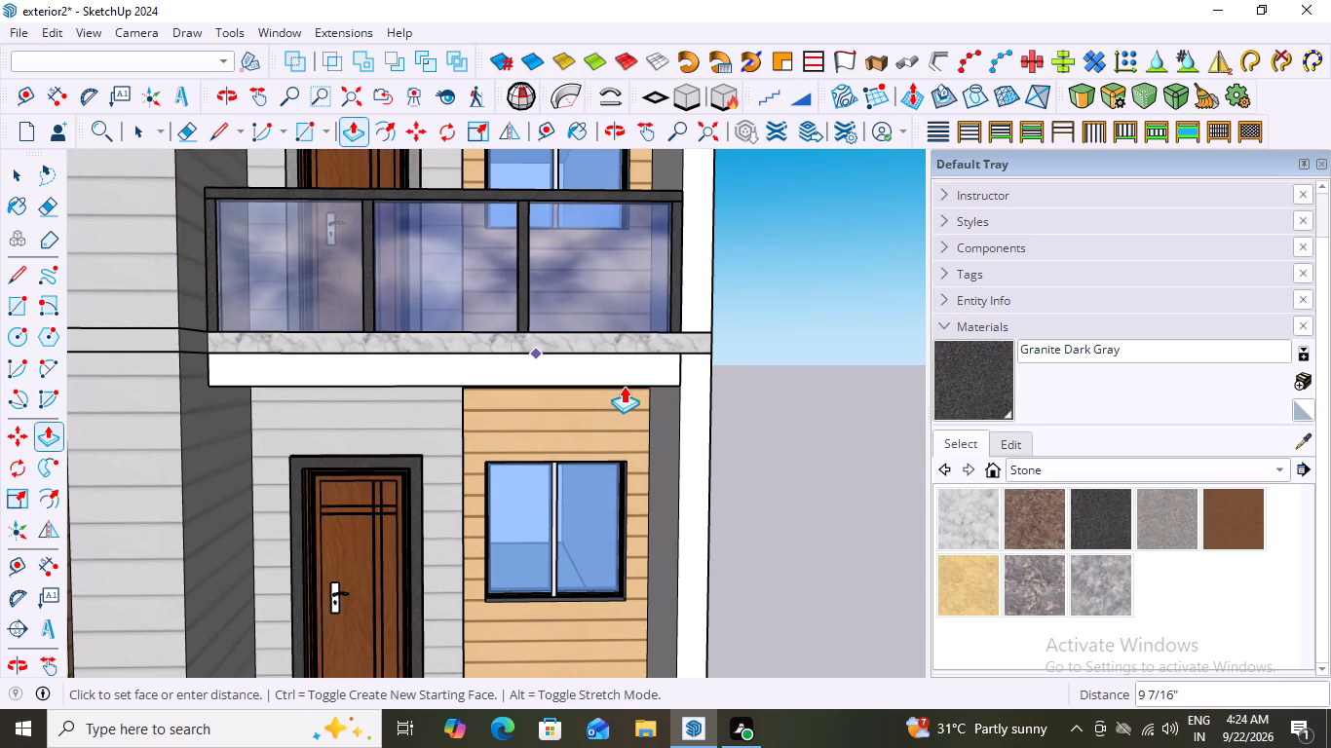
{"action": "scroll", "coordinate": [622, 389], "scroll_direction": "up", "scroll_amount": 3}
{"action": "scroll", "coordinate": [622, 386], "scroll_direction": "down", "scroll_amount": 2}
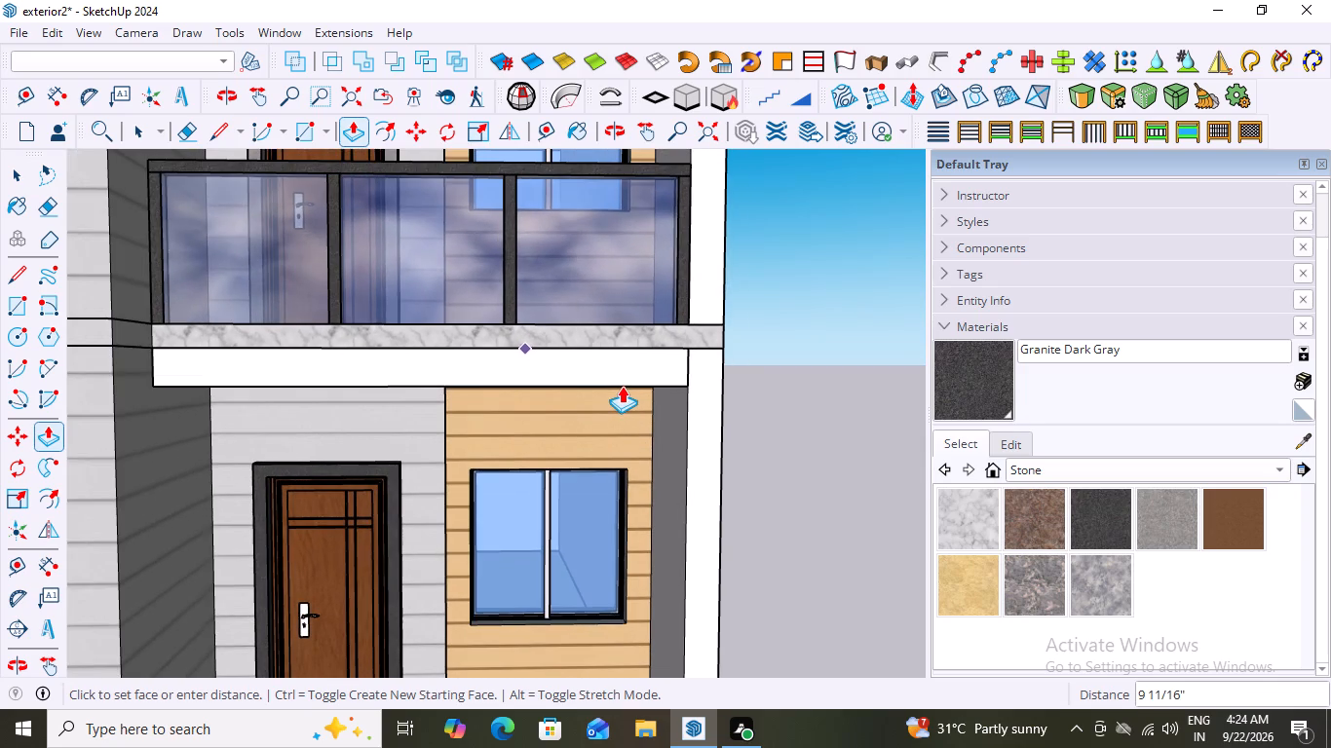
{"action": "scroll", "coordinate": [622, 386], "scroll_direction": "down", "scroll_amount": 4}
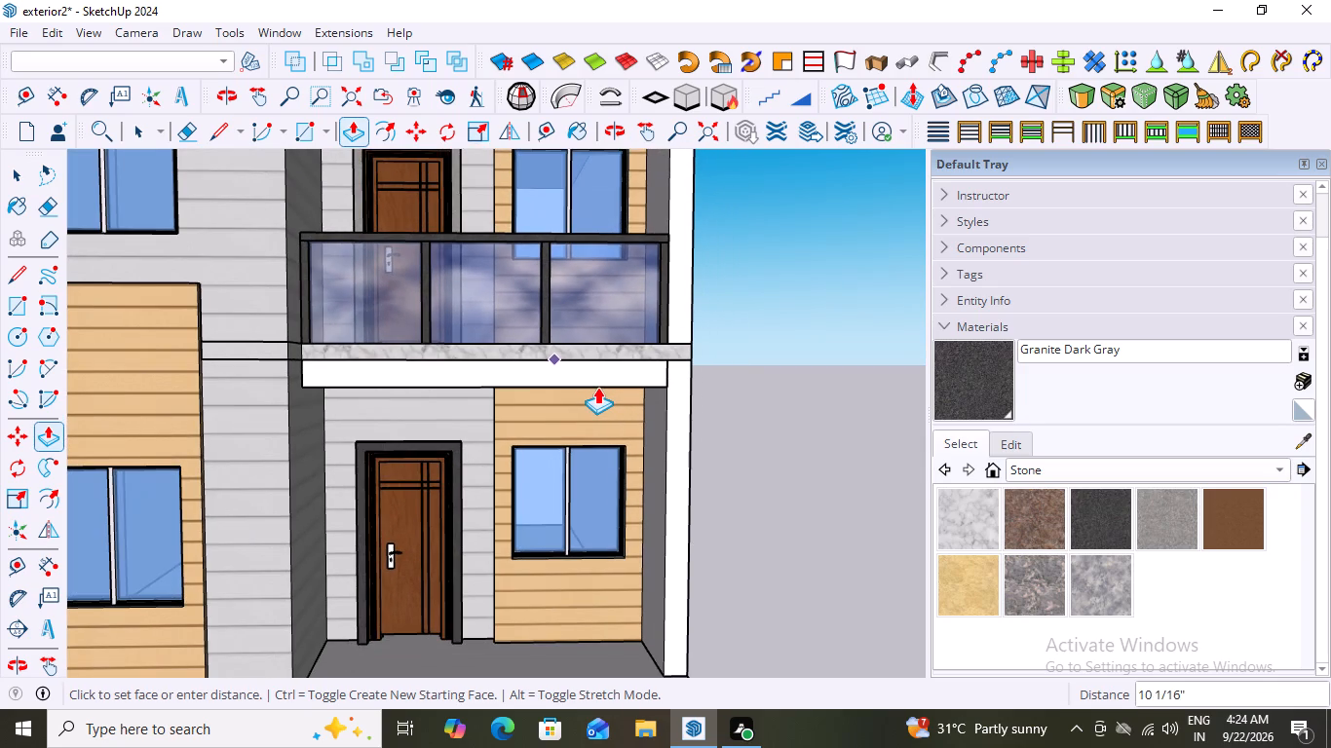
{"action": "middle_click_drag", "start_coordinate": [597, 387], "coordinate": [568, 217]}
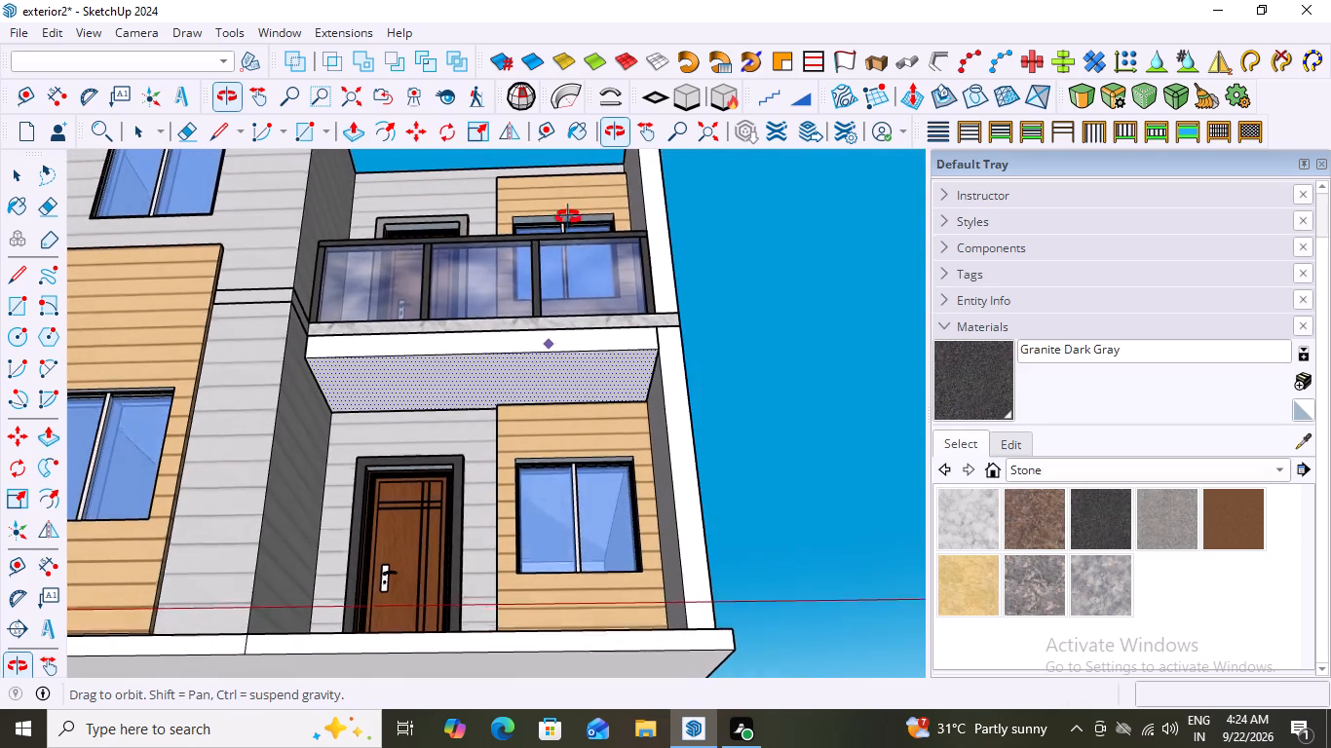
{"action": "middle_click_drag", "start_coordinate": [568, 217], "coordinate": [559, 256]}
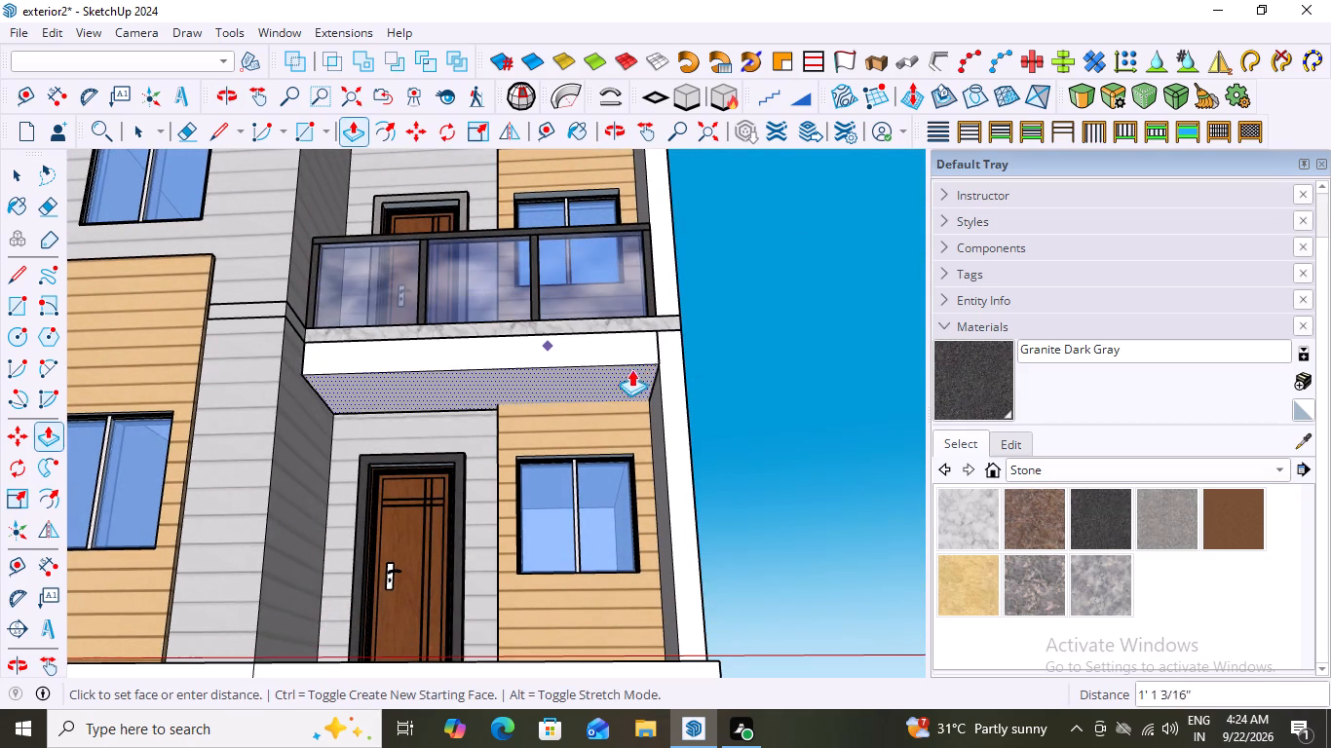
{"action": "middle_click_drag", "start_coordinate": [646, 365], "coordinate": [706, 359]}
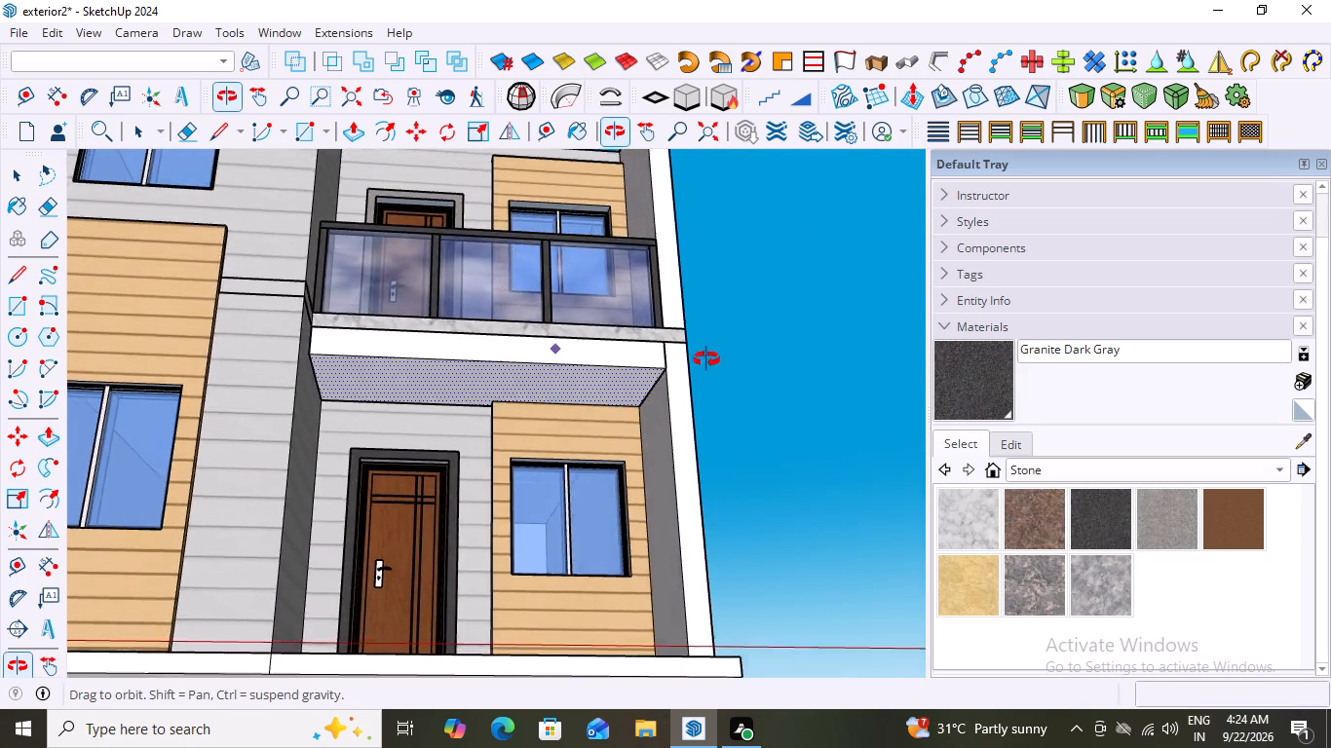
{"action": "middle_click_drag", "start_coordinate": [706, 359], "coordinate": [666, 478]}
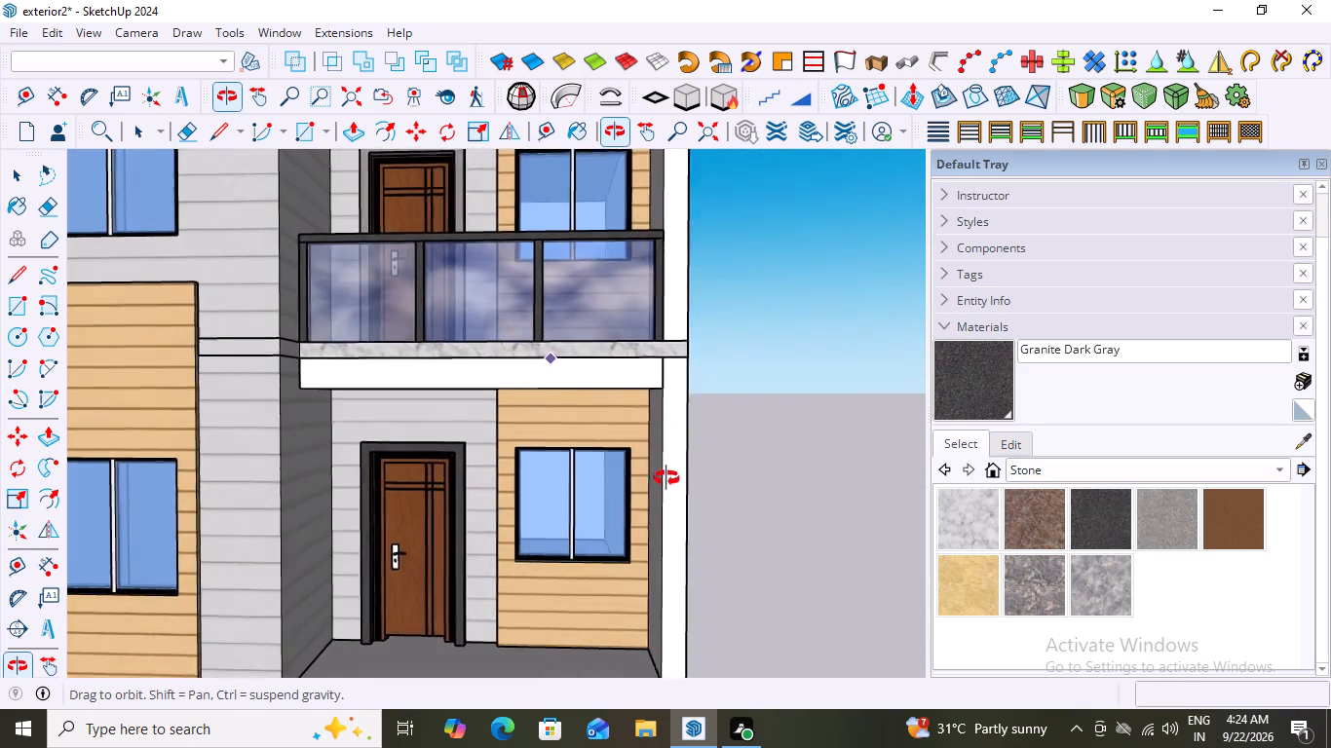
{"action": "middle_click_drag", "start_coordinate": [666, 478], "coordinate": [688, 467]}
{"action": "scroll", "coordinate": [678, 431], "scroll_direction": "up", "scroll_amount": 7}
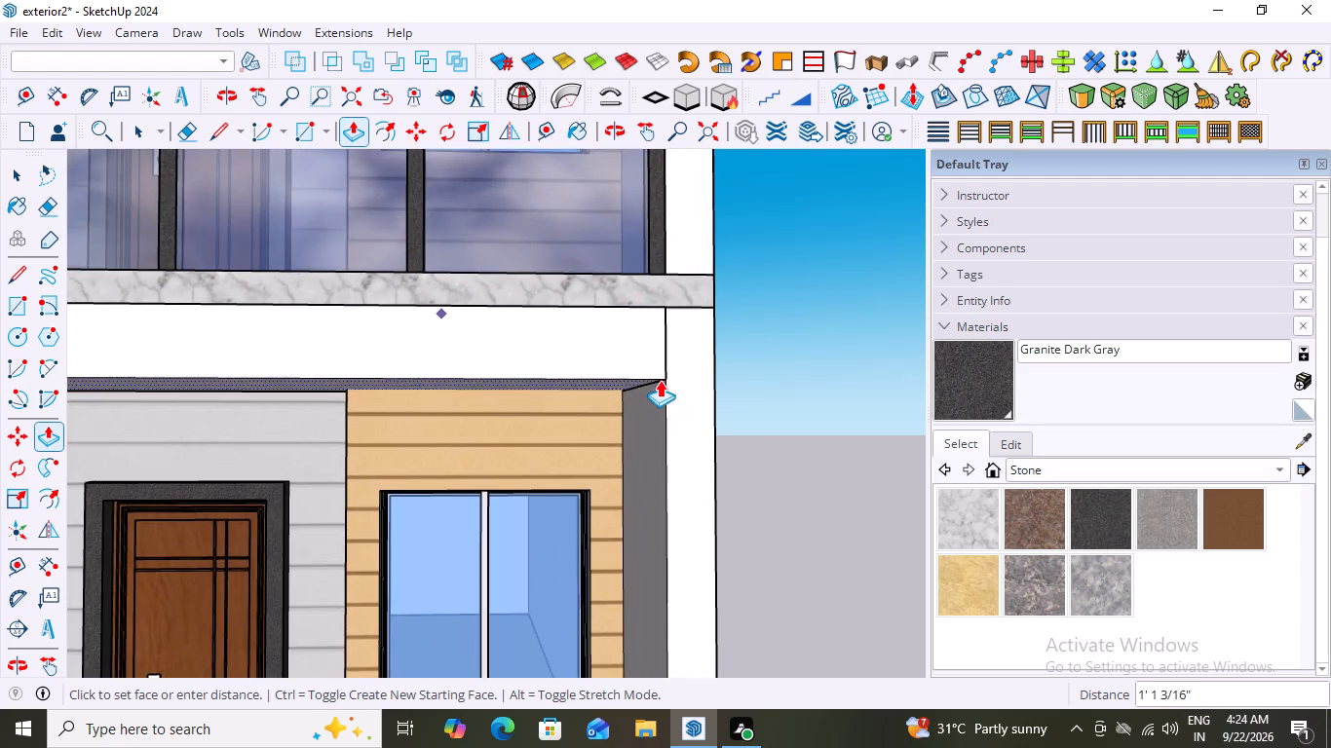
{"action": "scroll", "coordinate": [627, 343], "scroll_direction": "up", "scroll_amount": 2}
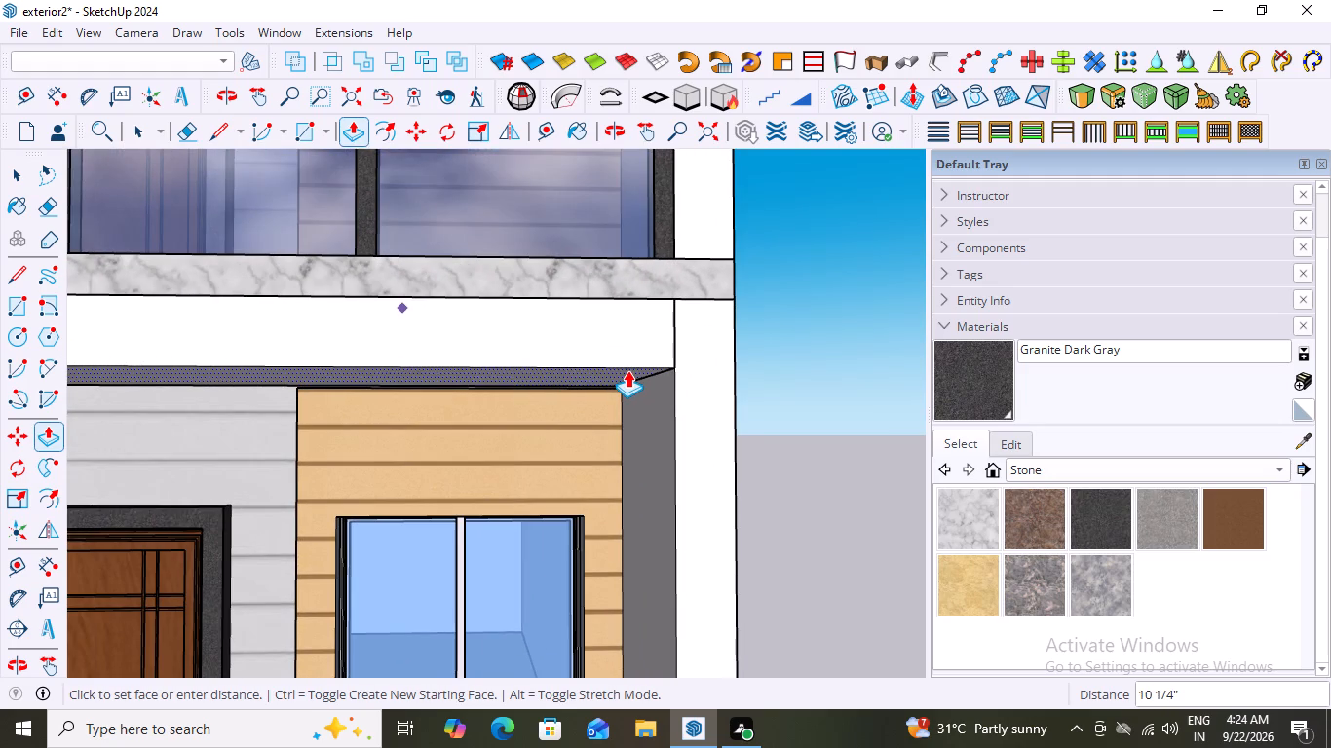
{"action": "scroll", "coordinate": [627, 370], "scroll_direction": "up", "scroll_amount": 7}
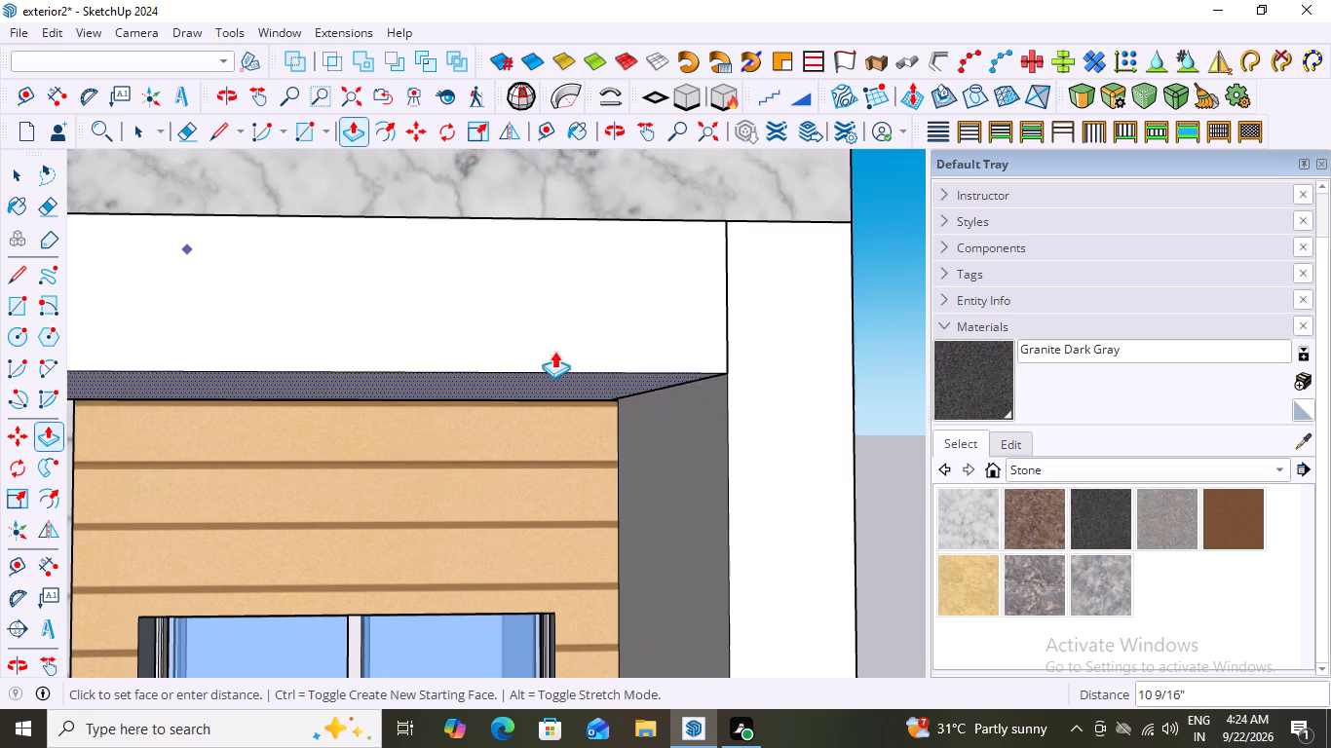
{"action": "middle_click_drag", "start_coordinate": [92, 393], "coordinate": [171, 321]}
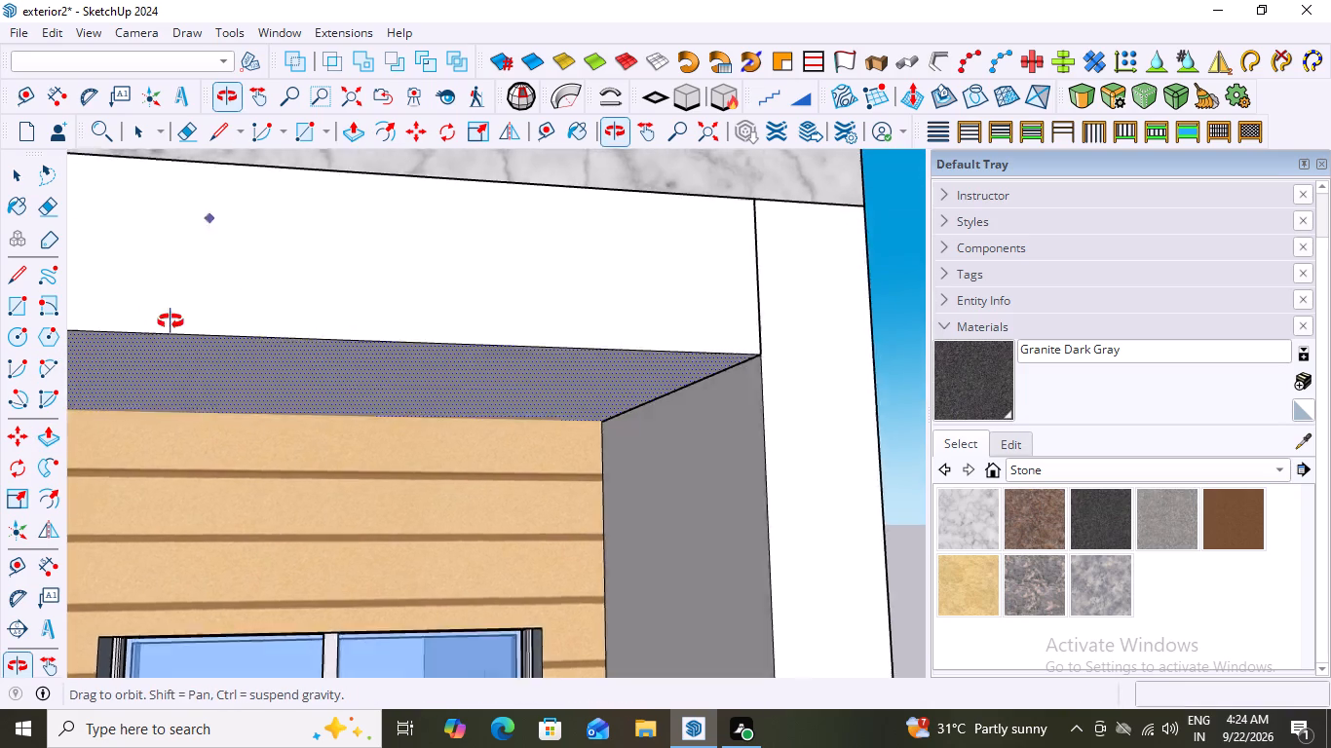
{"action": "middle_click_drag", "start_coordinate": [171, 321], "coordinate": [79, 343]}
{"action": "scroll", "coordinate": [79, 343], "scroll_direction": "down", "scroll_amount": 11}
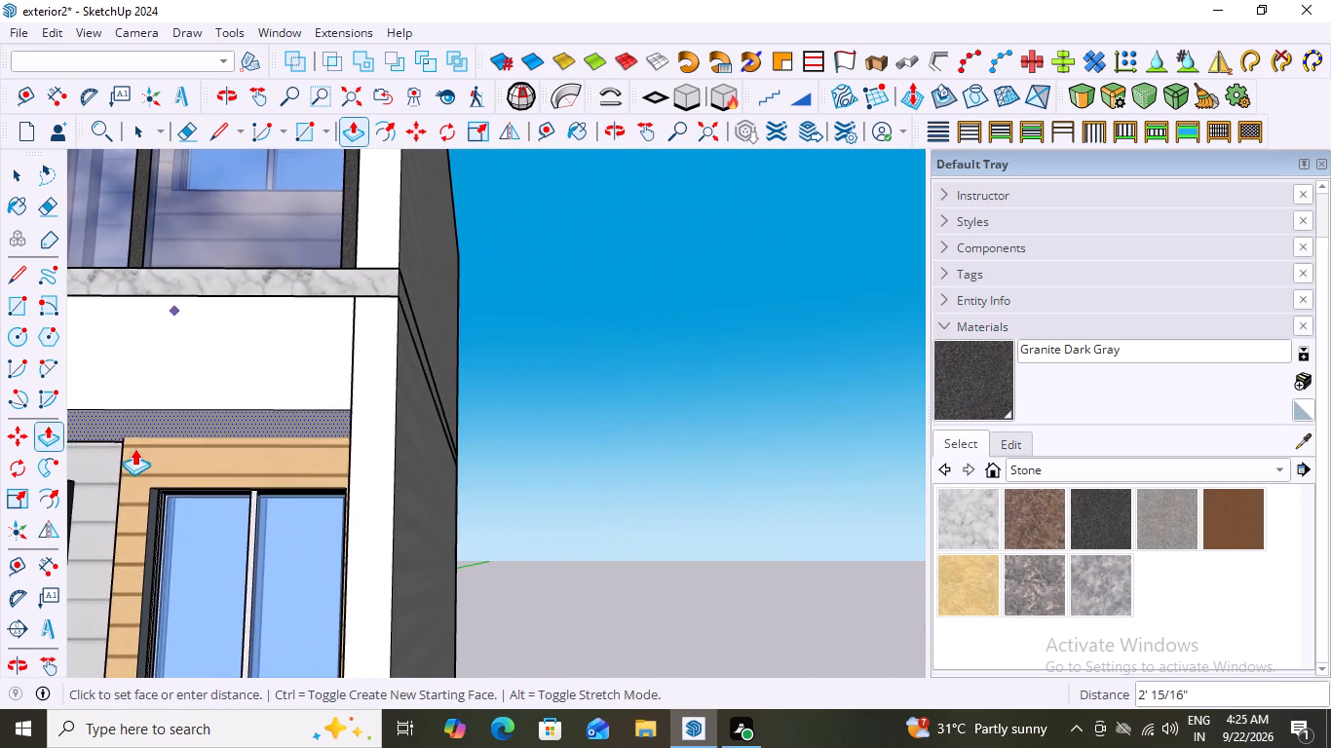
{"action": "scroll", "coordinate": [171, 309], "scroll_direction": "up", "scroll_amount": 7}
{"action": "scroll", "coordinate": [107, 380], "scroll_direction": "up", "scroll_amount": 2}
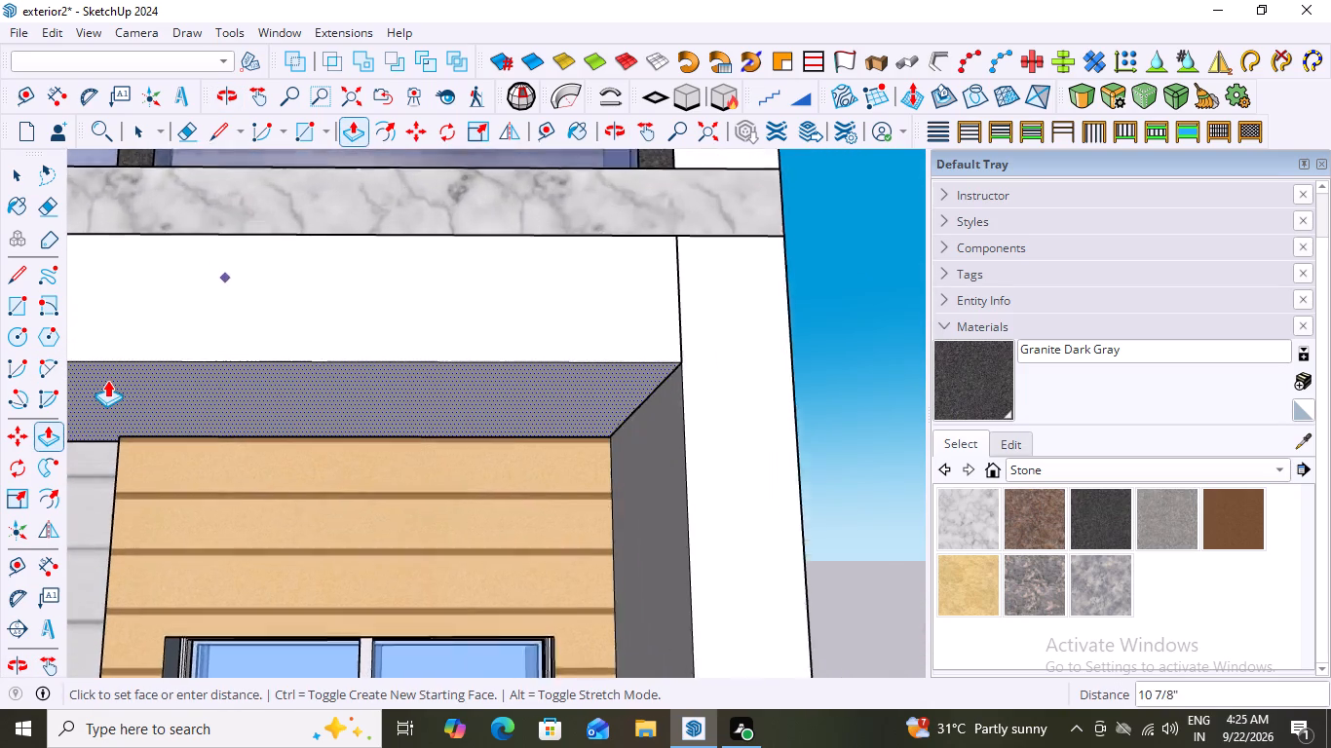
{"action": "scroll", "coordinate": [107, 380], "scroll_direction": "up", "scroll_amount": 4}
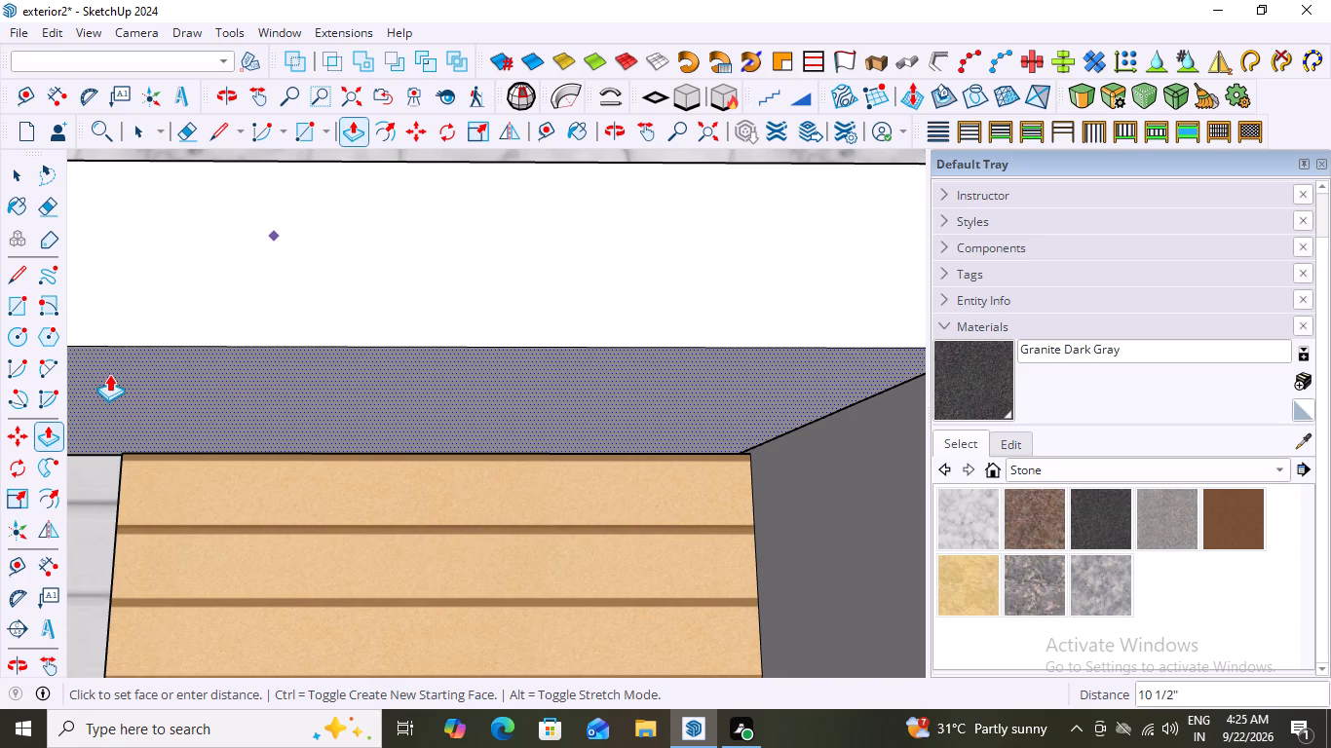
{"action": "left_click", "coordinate": [110, 373]}
{"action": "key", "text": "space"}
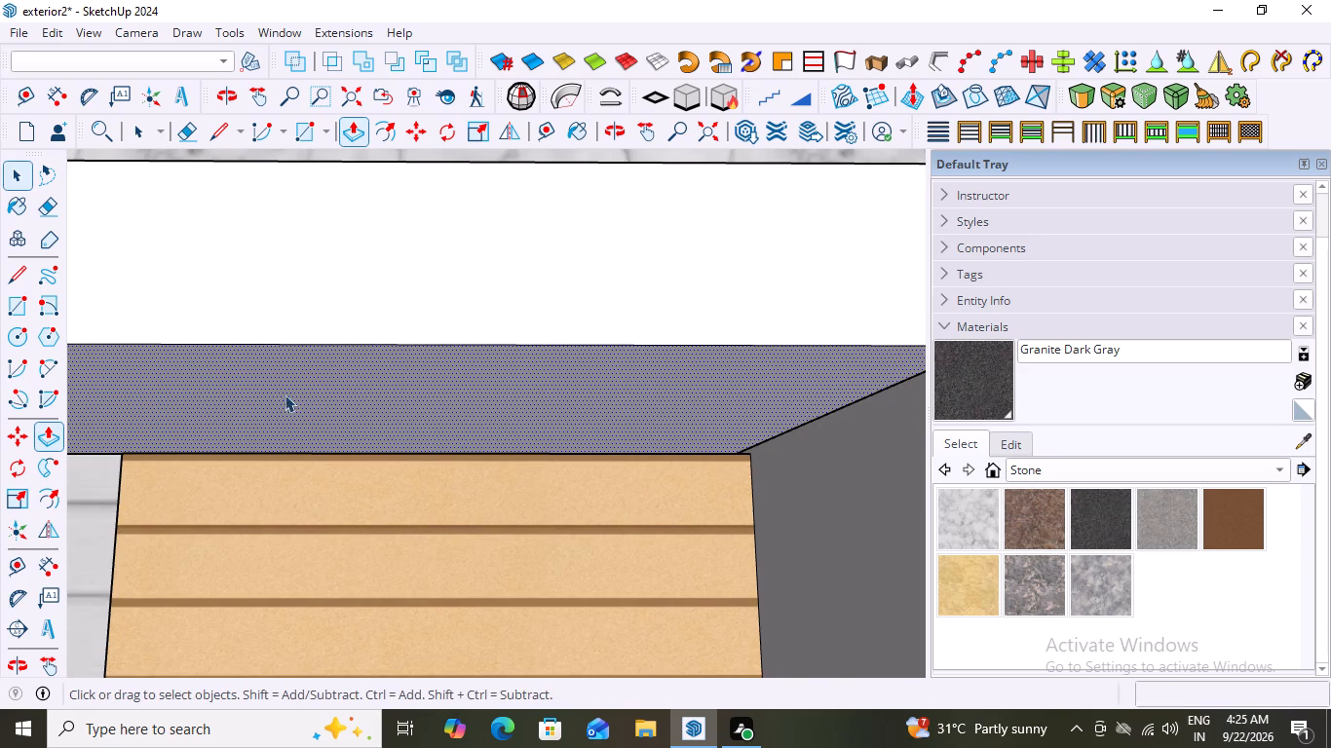
{"action": "scroll", "coordinate": [285, 394], "scroll_direction": "down", "scroll_amount": 13}
{"action": "left_click", "coordinate": [596, 407]}
Examine the new block under the balcony slab from the front and from below.
{"action": "middle_click_drag", "start_coordinate": [498, 395], "coordinate": [520, 477]}
{"action": "scroll", "coordinate": [498, 395], "scroll_direction": "down", "scroll_amount": 1}
{"action": "scroll", "coordinate": [528, 469], "scroll_direction": "down", "scroll_amount": 4}
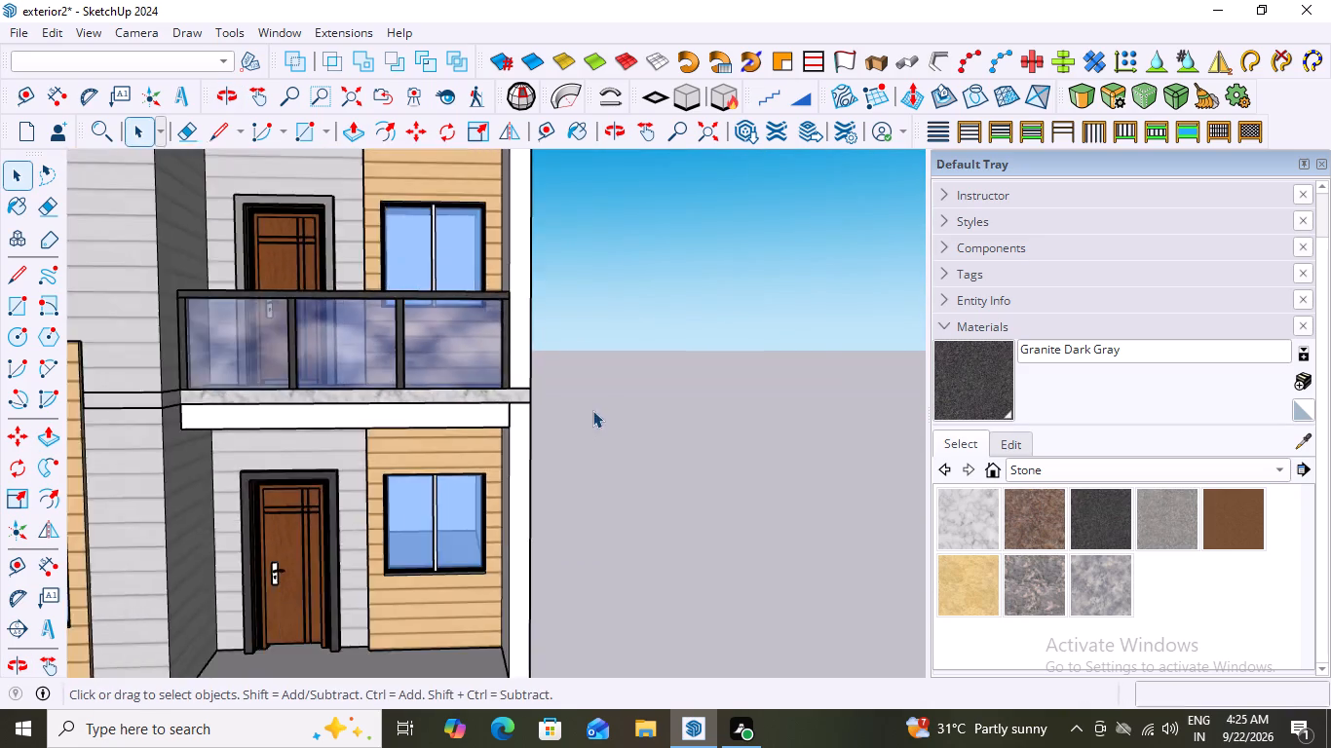
{"action": "scroll", "coordinate": [592, 410], "scroll_direction": "down", "scroll_amount": 4}
{"action": "scroll", "coordinate": [428, 444], "scroll_direction": "up", "scroll_amount": 2}
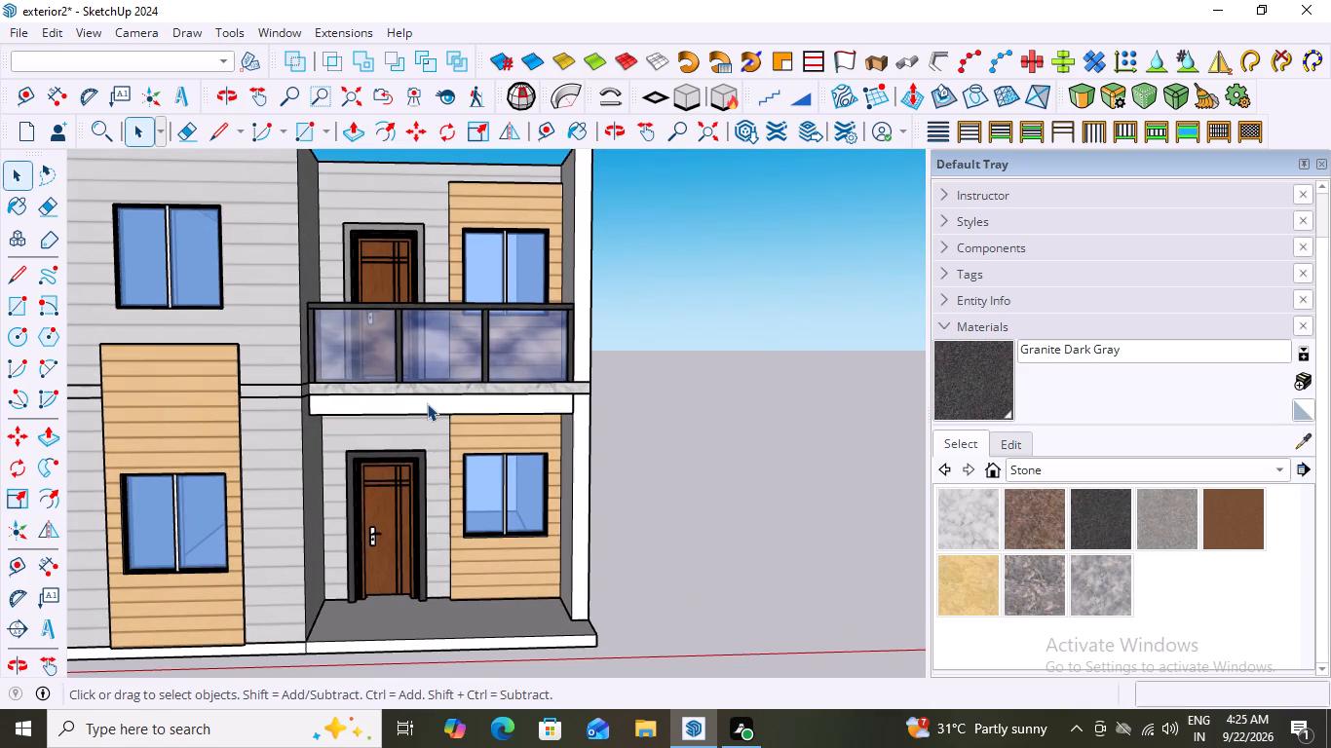
{"action": "double_click", "coordinate": [428, 406]}
{"action": "middle_click_drag", "start_coordinate": [450, 184], "coordinate": [450, 173]}
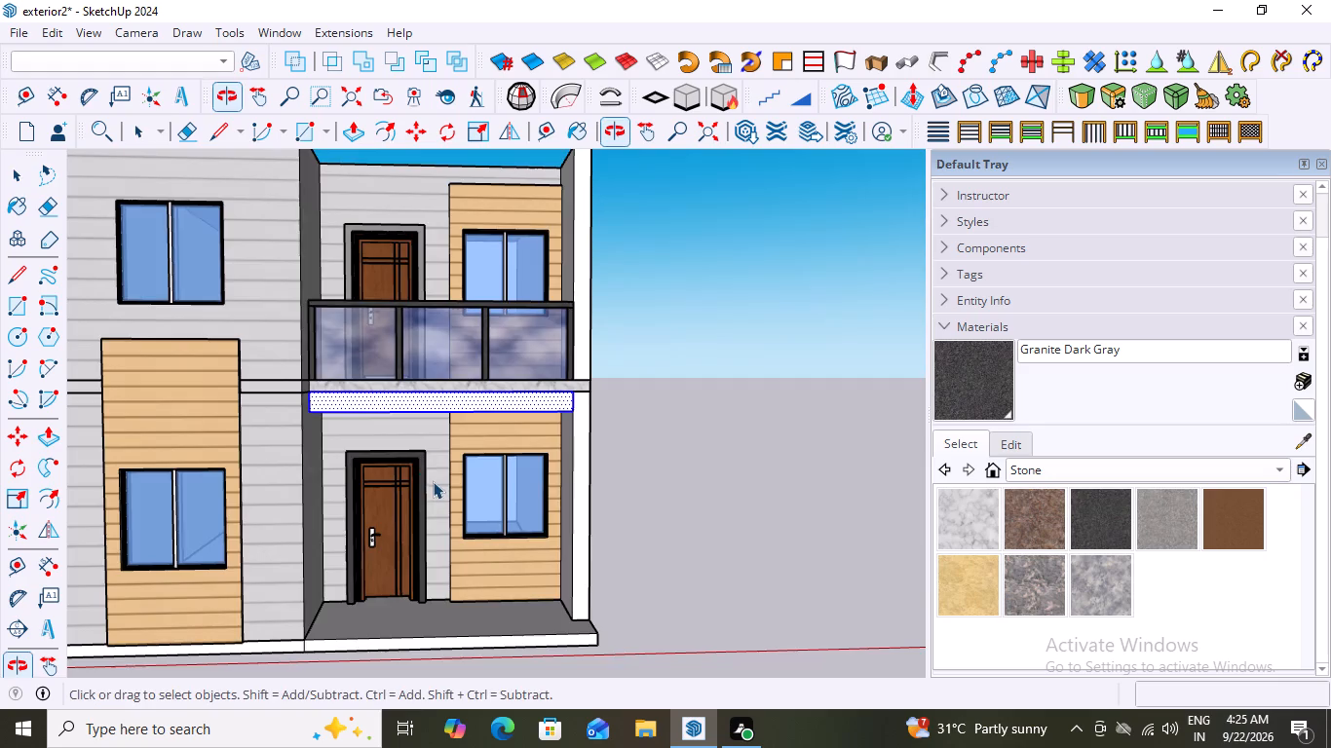
{"action": "middle_click_drag", "start_coordinate": [433, 473], "coordinate": [404, 300]}
Push/Pull the underside of the block beneath the balcony slab down about 5/8" to the top of the wood cladding, and clear the selection.
{"action": "left_click", "coordinate": [417, 393]}
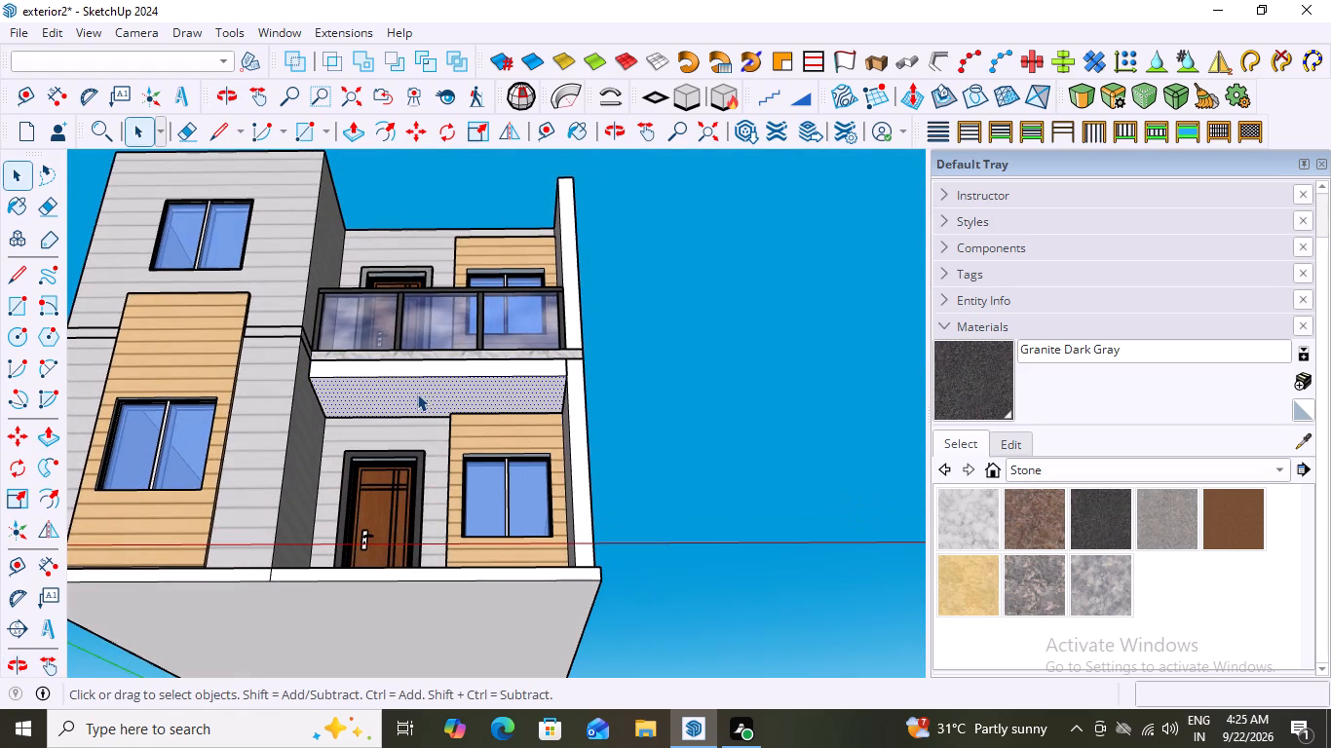
{"action": "double_click", "coordinate": [417, 393]}
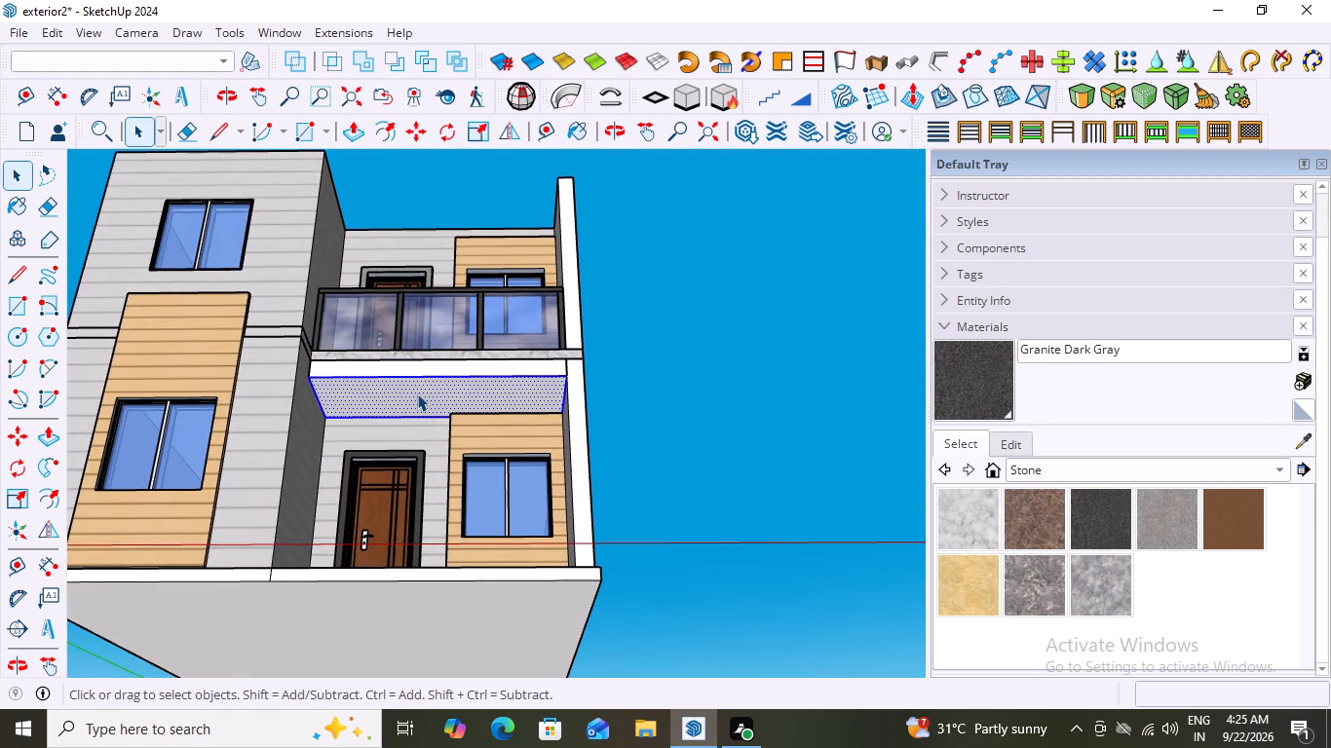
{"action": "middle_click_drag", "start_coordinate": [490, 392], "coordinate": [497, 489]}
{"action": "scroll", "coordinate": [484, 428], "scroll_direction": "up", "scroll_amount": 4}
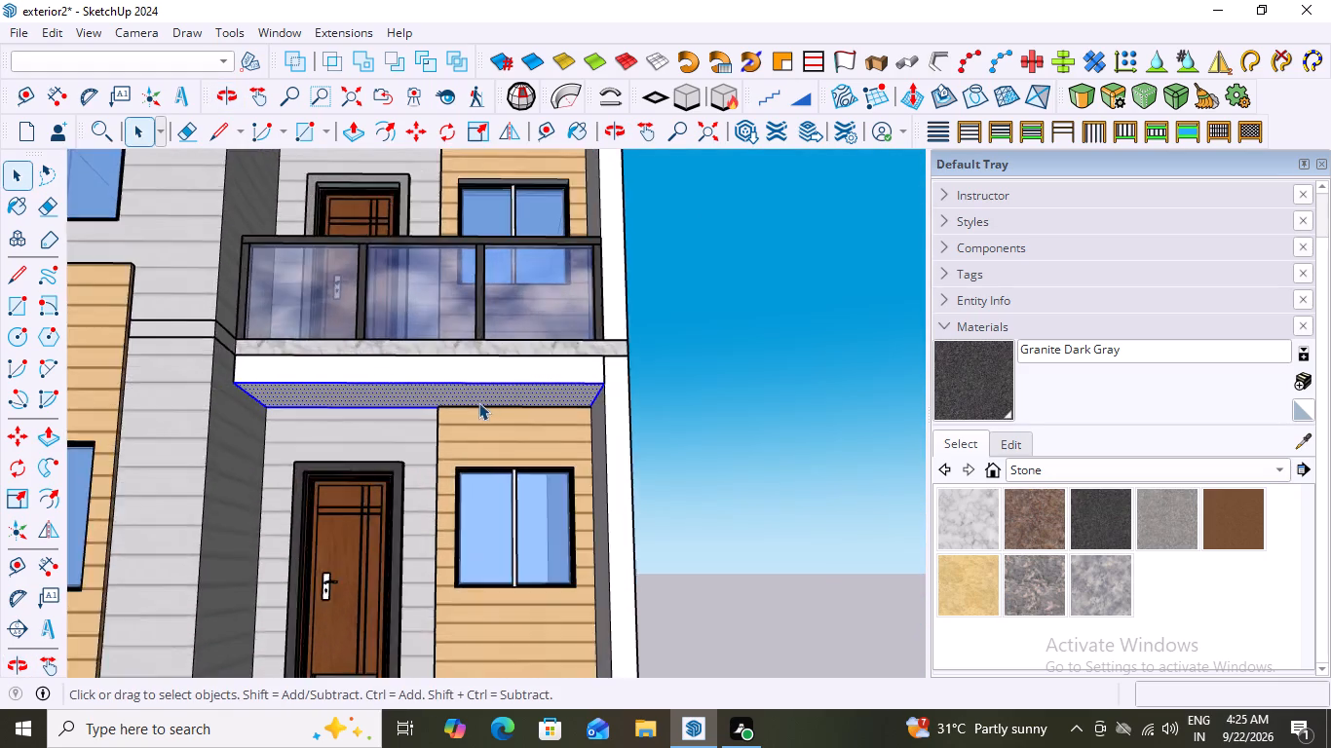
{"action": "scroll", "coordinate": [478, 402], "scroll_direction": "up", "scroll_amount": 20}
{"action": "scroll", "coordinate": [478, 402], "scroll_direction": "up", "scroll_amount": 5}
{"action": "middle_click_drag", "start_coordinate": [387, 420], "coordinate": [387, 423]}
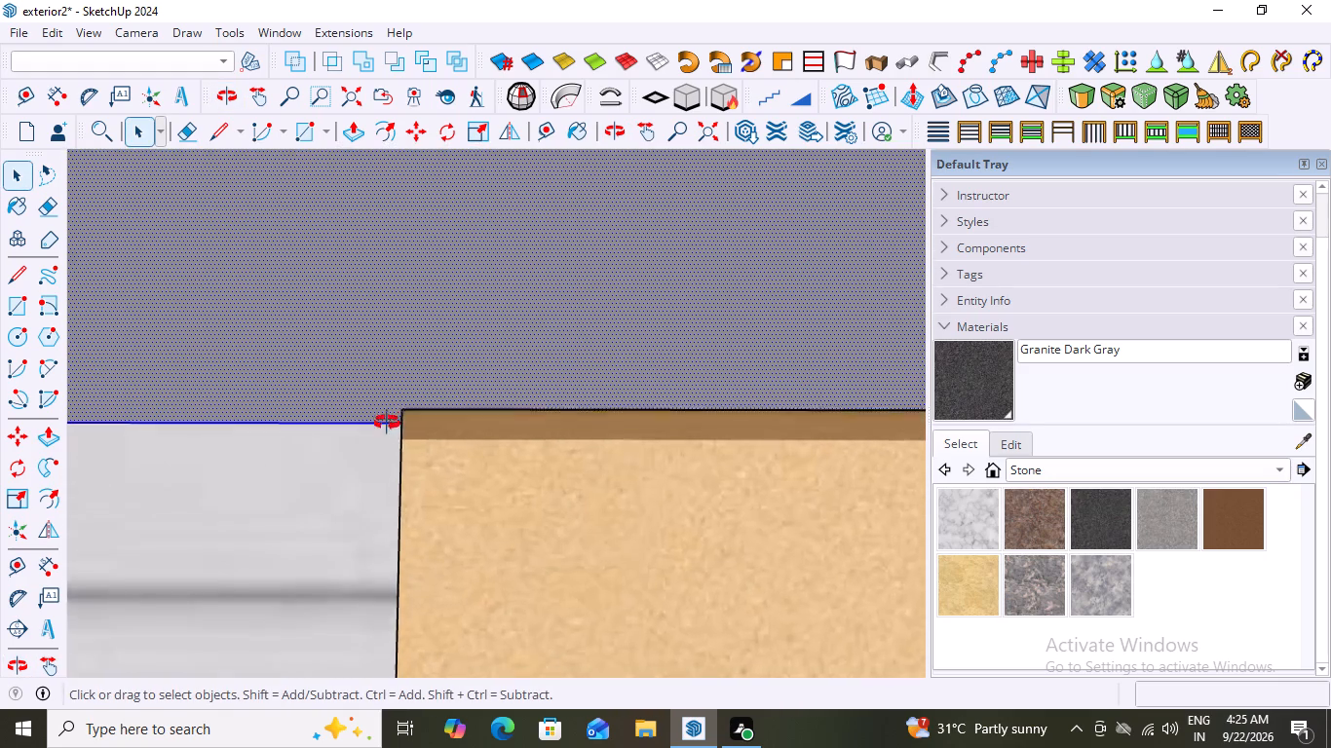
{"action": "middle_click_drag", "start_coordinate": [387, 423], "coordinate": [395, 473]}
{"action": "scroll", "coordinate": [395, 472], "scroll_direction": "down", "scroll_amount": 4}
{"action": "scroll", "coordinate": [427, 437], "scroll_direction": "up", "scroll_amount": 1}
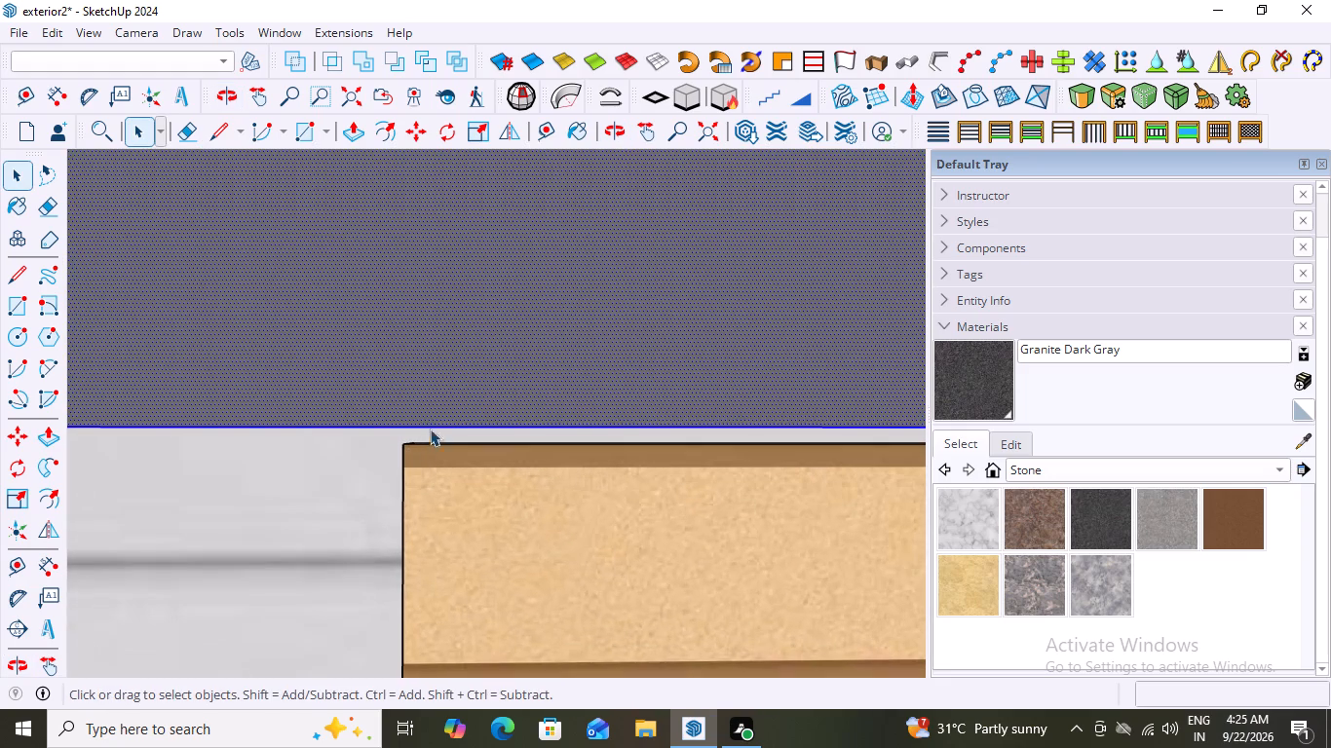
{"action": "key", "text": "p"}
{"action": "left_click", "coordinate": [428, 358]}
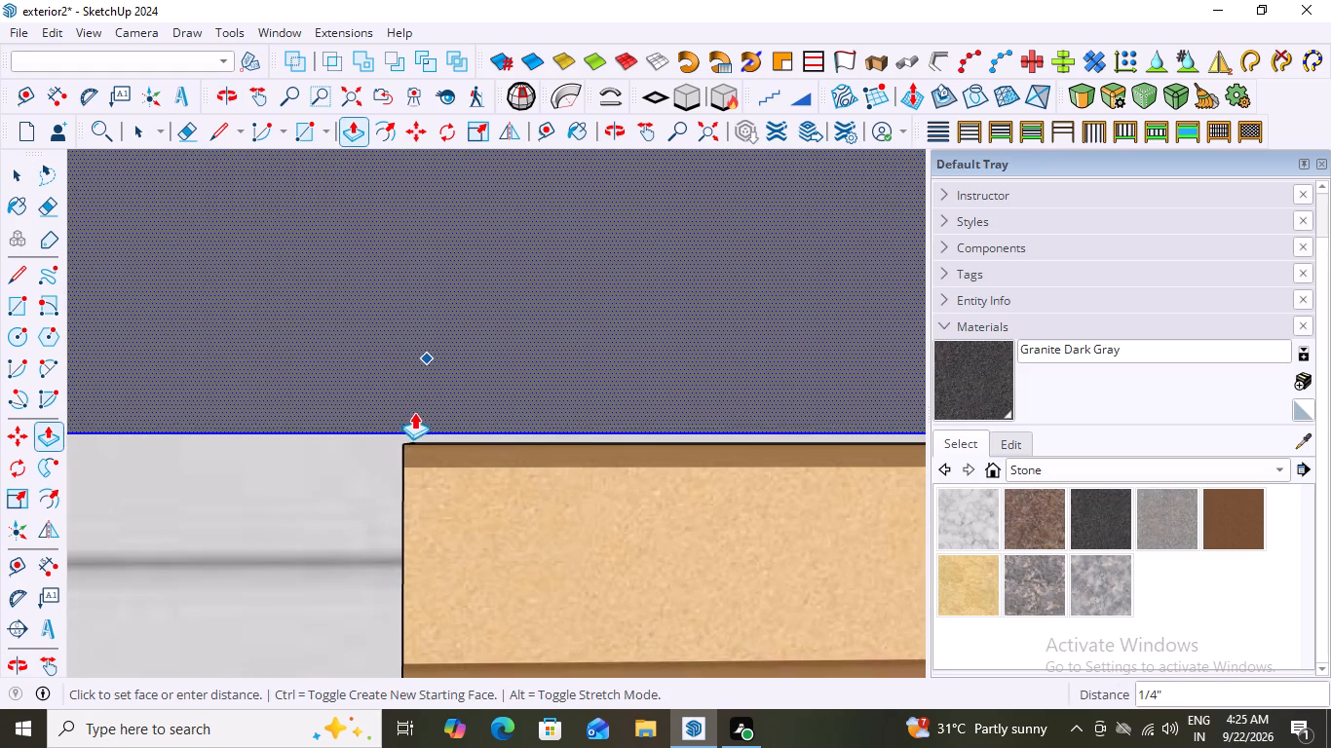
{"action": "left_click", "coordinate": [404, 445]}
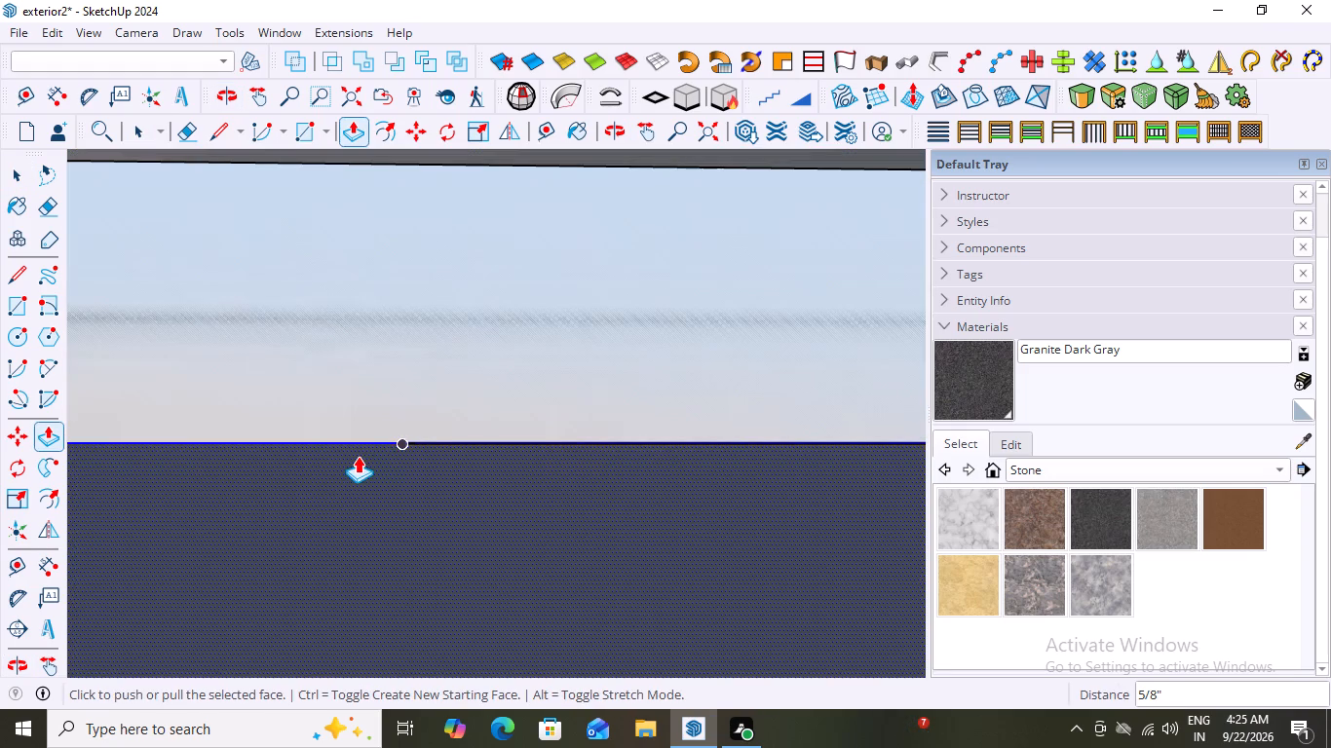
{"action": "key", "text": "space"}
{"action": "scroll", "coordinate": [327, 435], "scroll_direction": "down", "scroll_amount": 16}
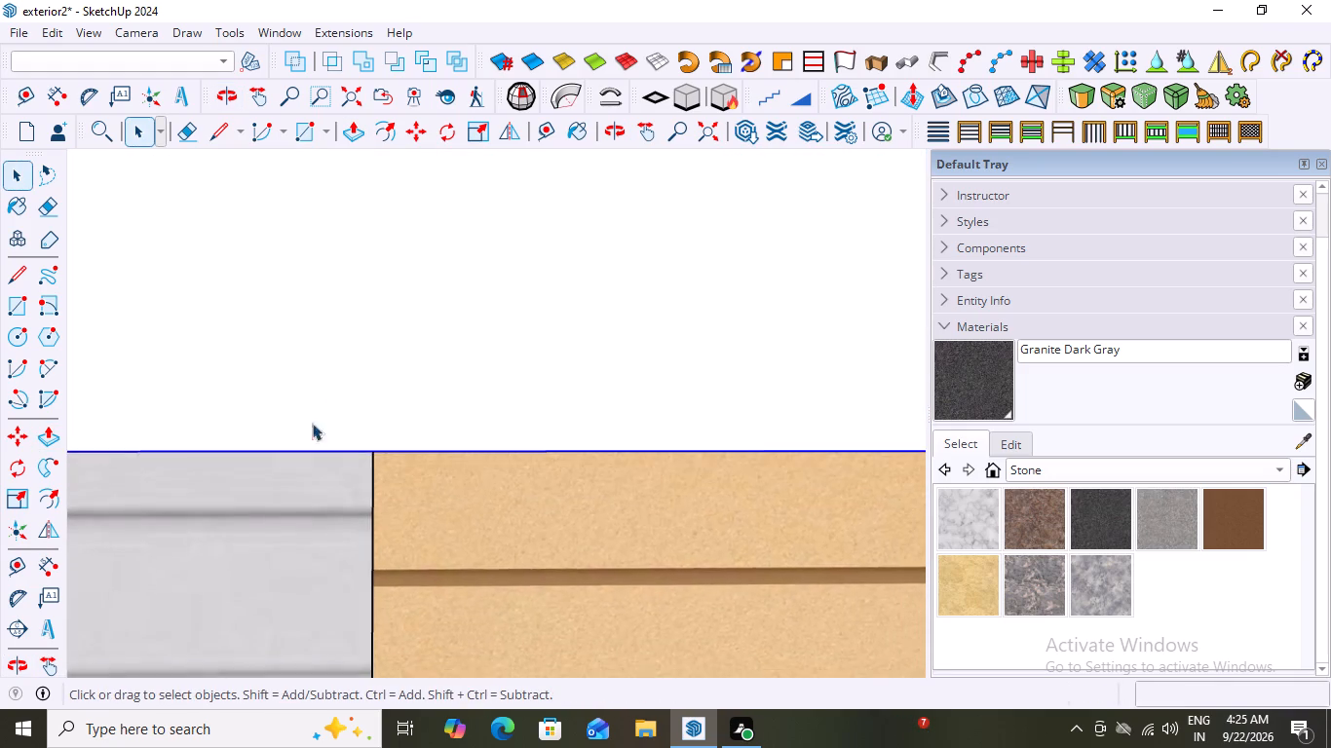
{"action": "scroll", "coordinate": [312, 423], "scroll_direction": "down", "scroll_amount": 20}
{"action": "scroll", "coordinate": [312, 423], "scroll_direction": "down", "scroll_amount": 13}
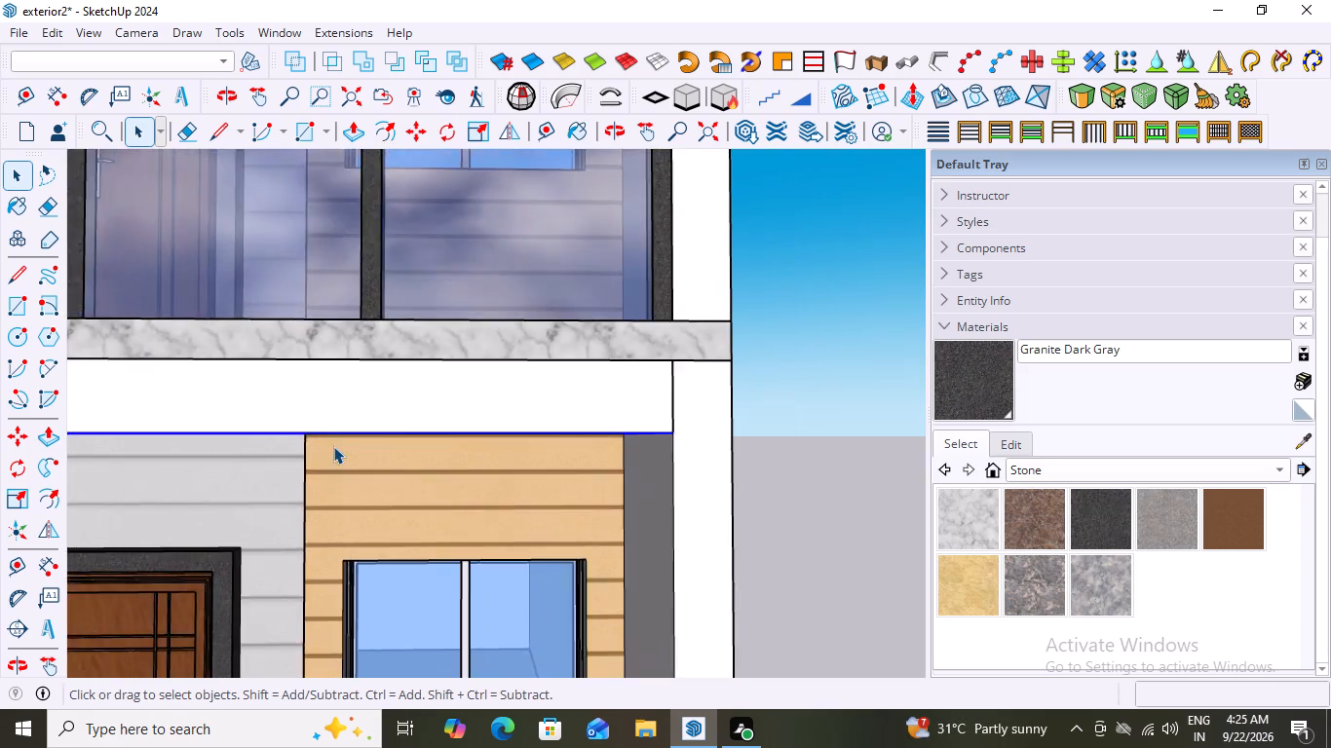
{"action": "scroll", "coordinate": [333, 446], "scroll_direction": "down", "scroll_amount": 2}
{"action": "left_click", "coordinate": [713, 416]}
Examine where the block under the balcony slab meets the end wall, from below and from the side.
{"action": "middle_click_drag", "start_coordinate": [481, 482], "coordinate": [413, 375]}
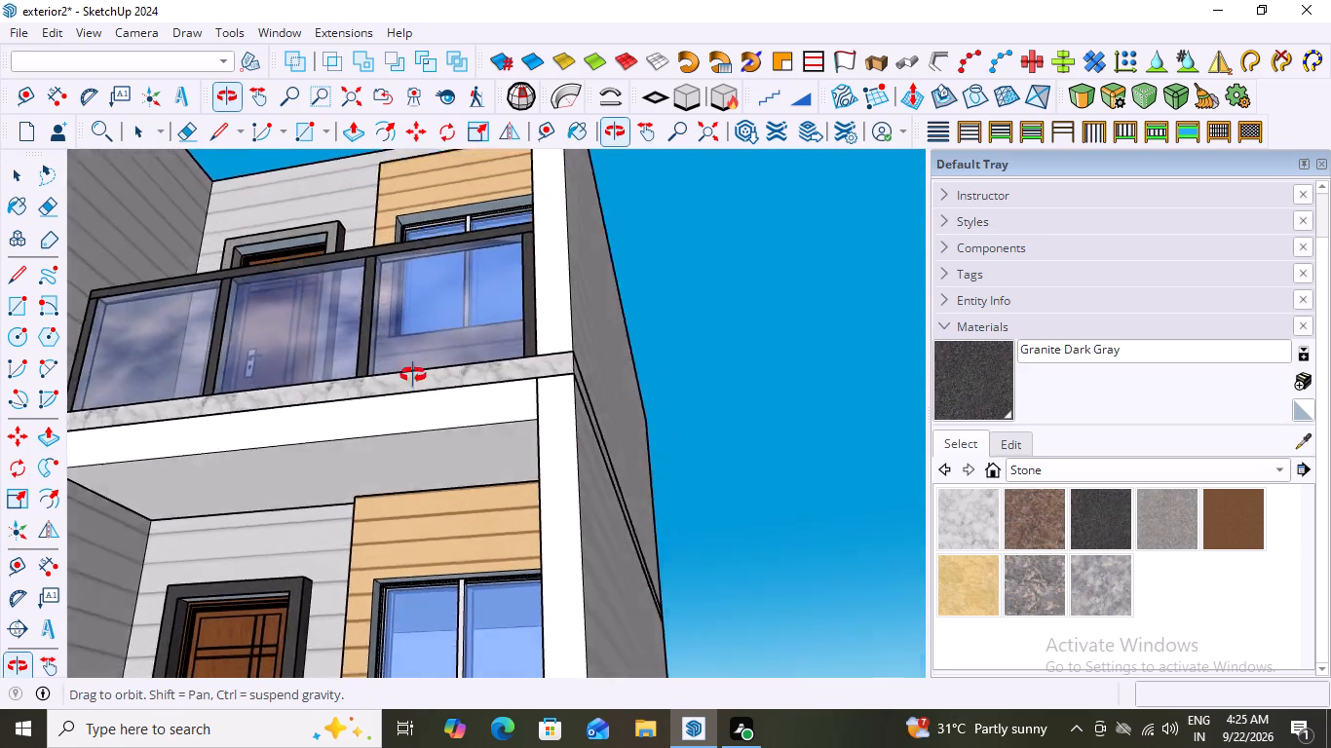
{"action": "middle_click_drag", "start_coordinate": [413, 375], "coordinate": [491, 480]}
{"action": "scroll", "coordinate": [490, 480], "scroll_direction": "down", "scroll_amount": 7}
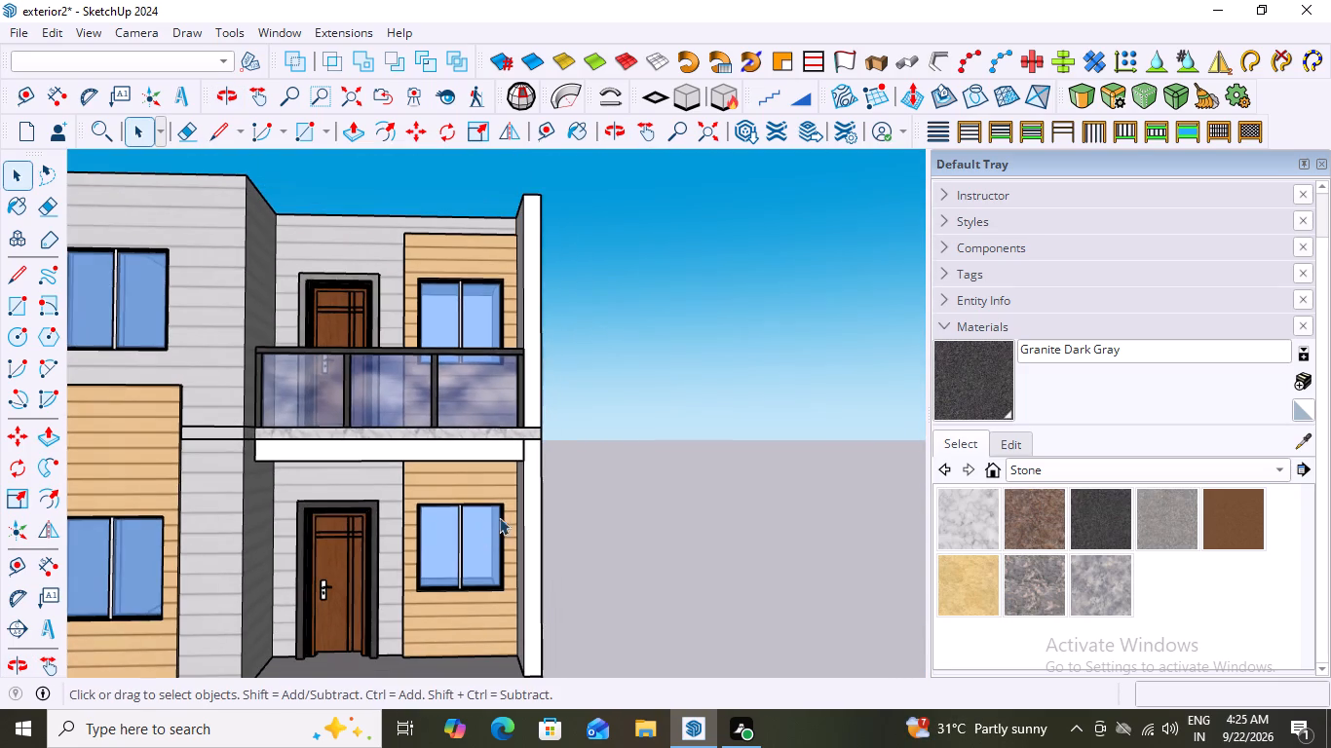
{"action": "middle_click_drag", "start_coordinate": [551, 457], "coordinate": [449, 493]}
{"action": "scroll", "coordinate": [471, 502], "scroll_direction": "up", "scroll_amount": 7}
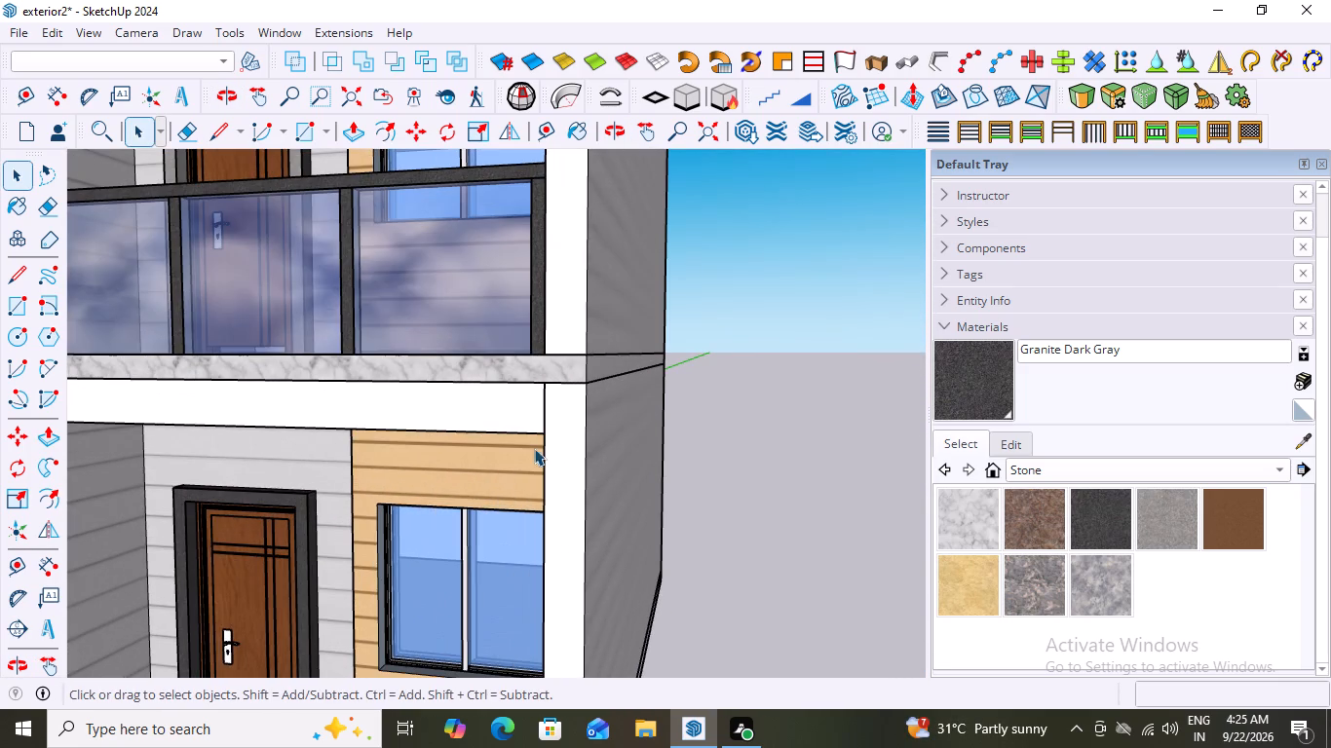
{"action": "left_click", "coordinate": [532, 414]}
{"action": "left_click", "coordinate": [564, 410]}
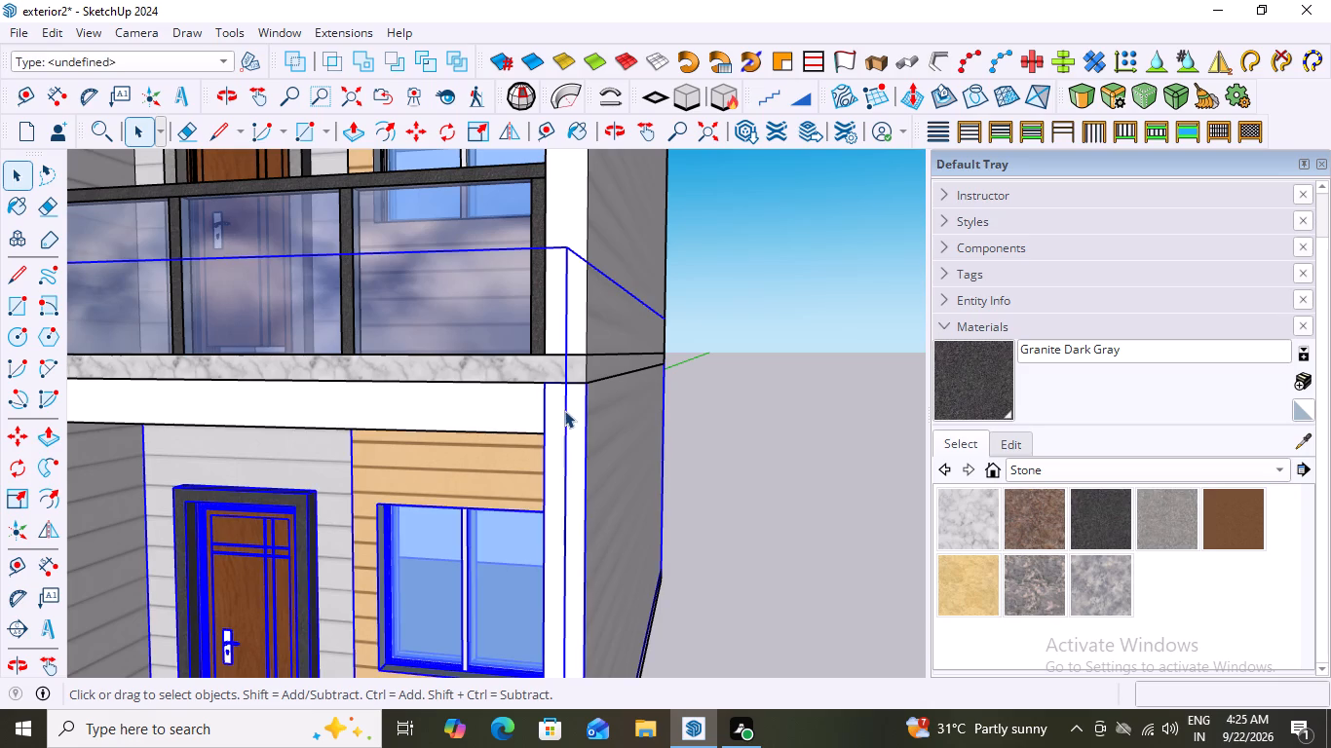
{"action": "left_click", "coordinate": [736, 408]}
{"action": "middle_click_drag", "start_coordinate": [515, 459], "coordinate": [710, 343]}
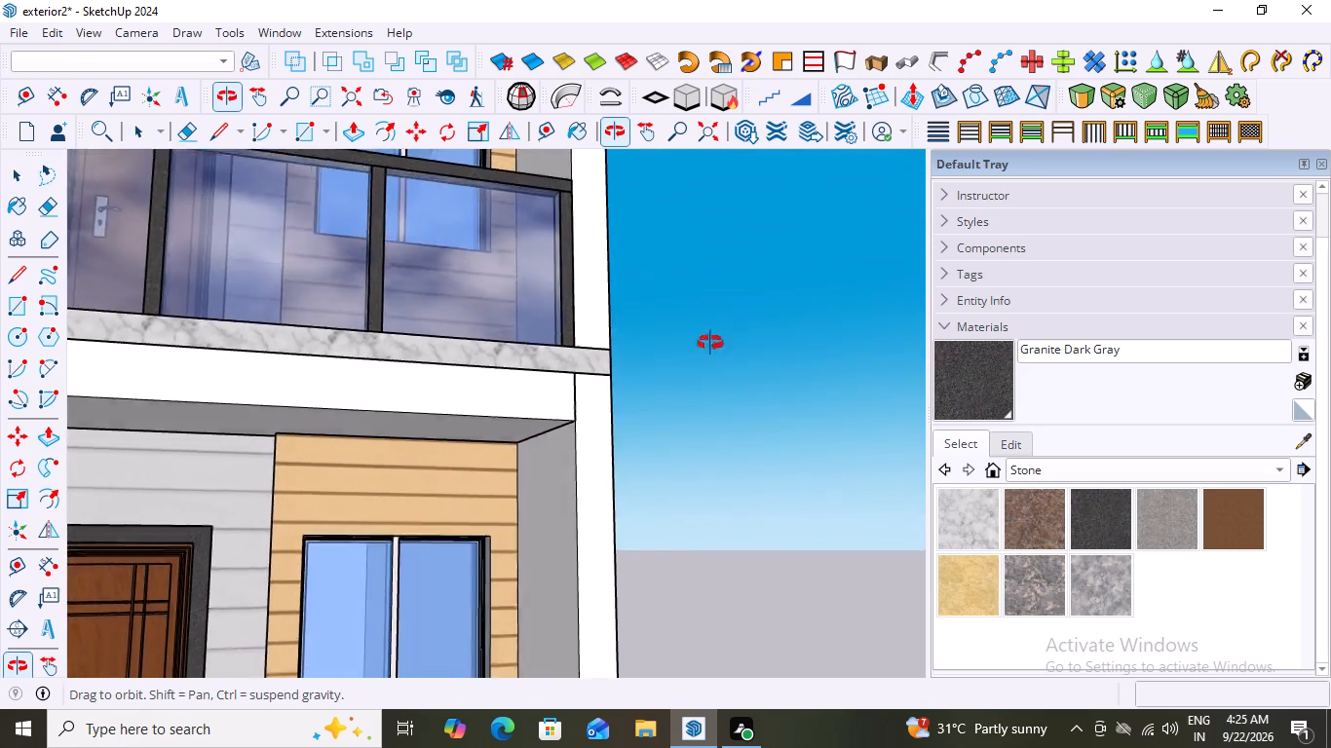
{"action": "middle_click_drag", "start_coordinate": [710, 343], "coordinate": [696, 411]}
Open the ground-floor wall group for editing and check the end wall's front and inner faces.
{"action": "left_click", "coordinate": [586, 461]}
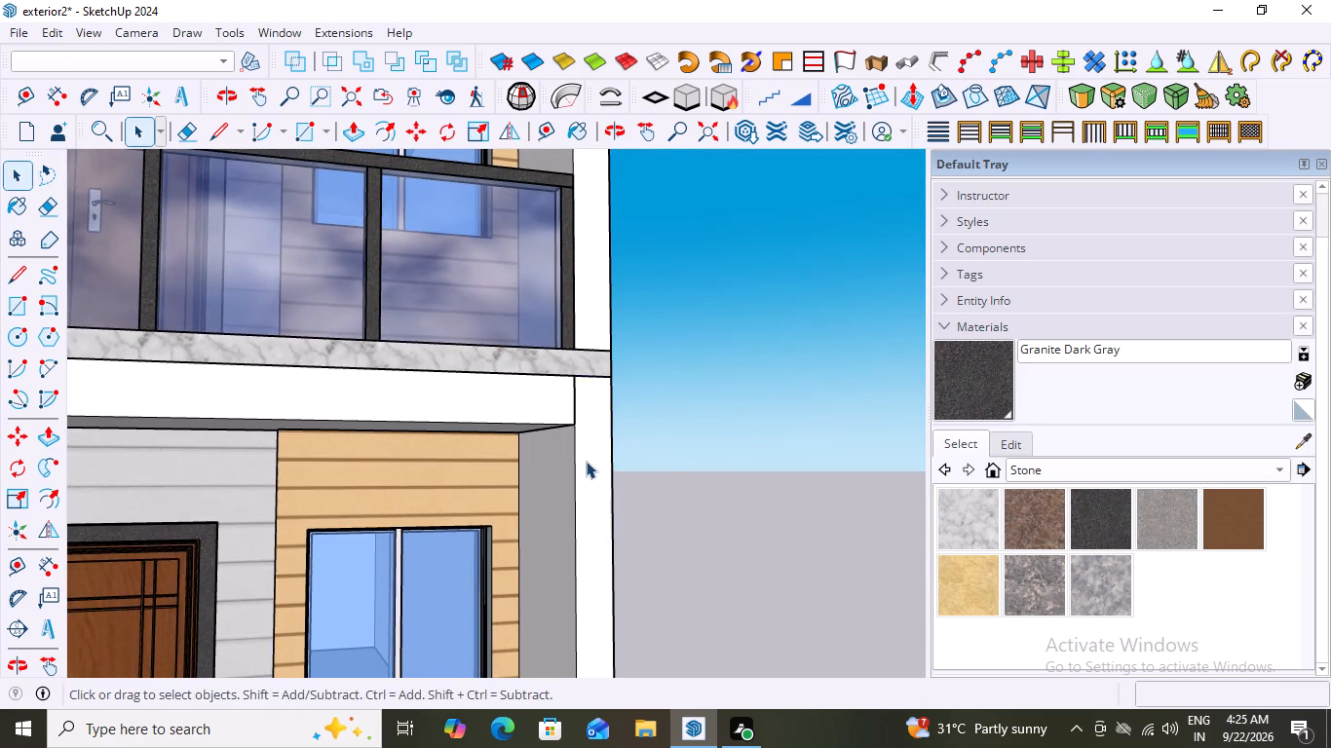
{"action": "double_click", "coordinate": [591, 465]}
{"action": "left_click", "coordinate": [591, 465]}
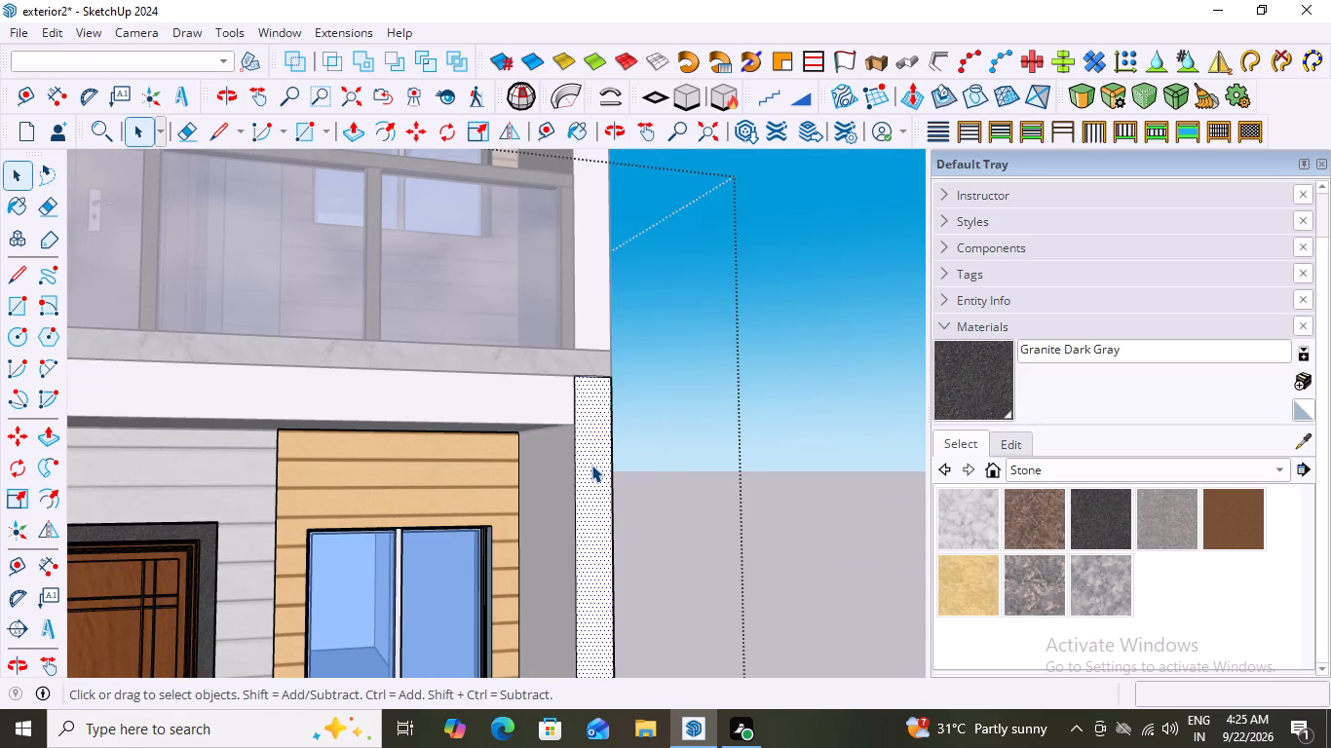
{"action": "left_click", "coordinate": [550, 474]}
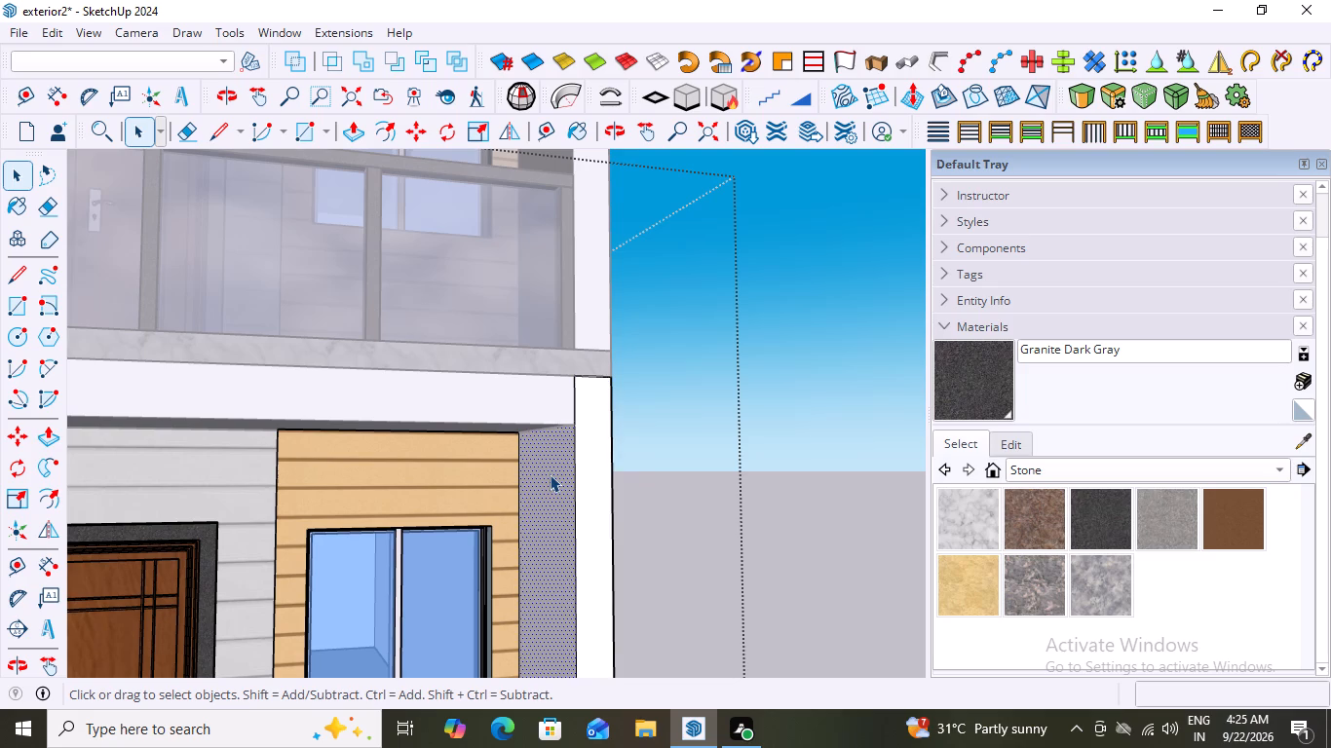
{"action": "double_click", "coordinate": [550, 474]}
{"action": "left_click", "coordinate": [607, 474]}
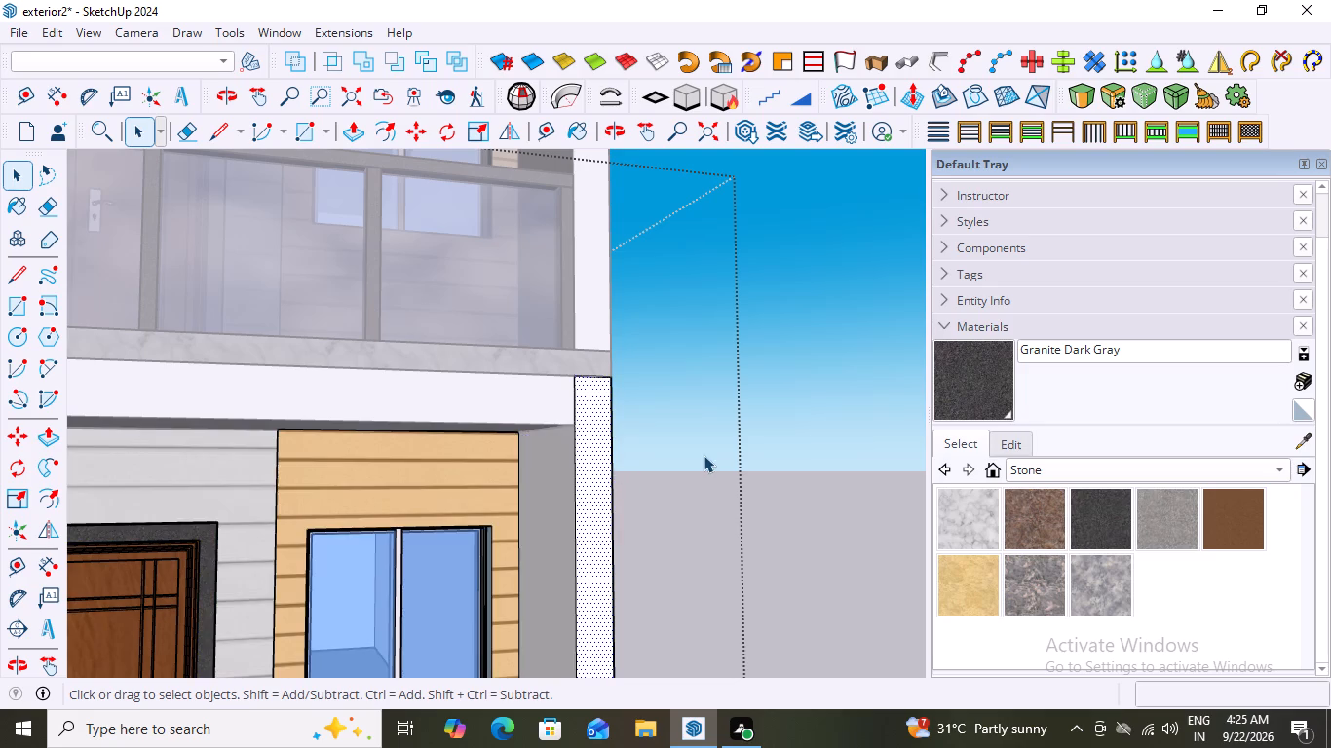
{"action": "middle_click_drag", "start_coordinate": [705, 454], "coordinate": [603, 496]}
{"action": "key", "text": "space"}
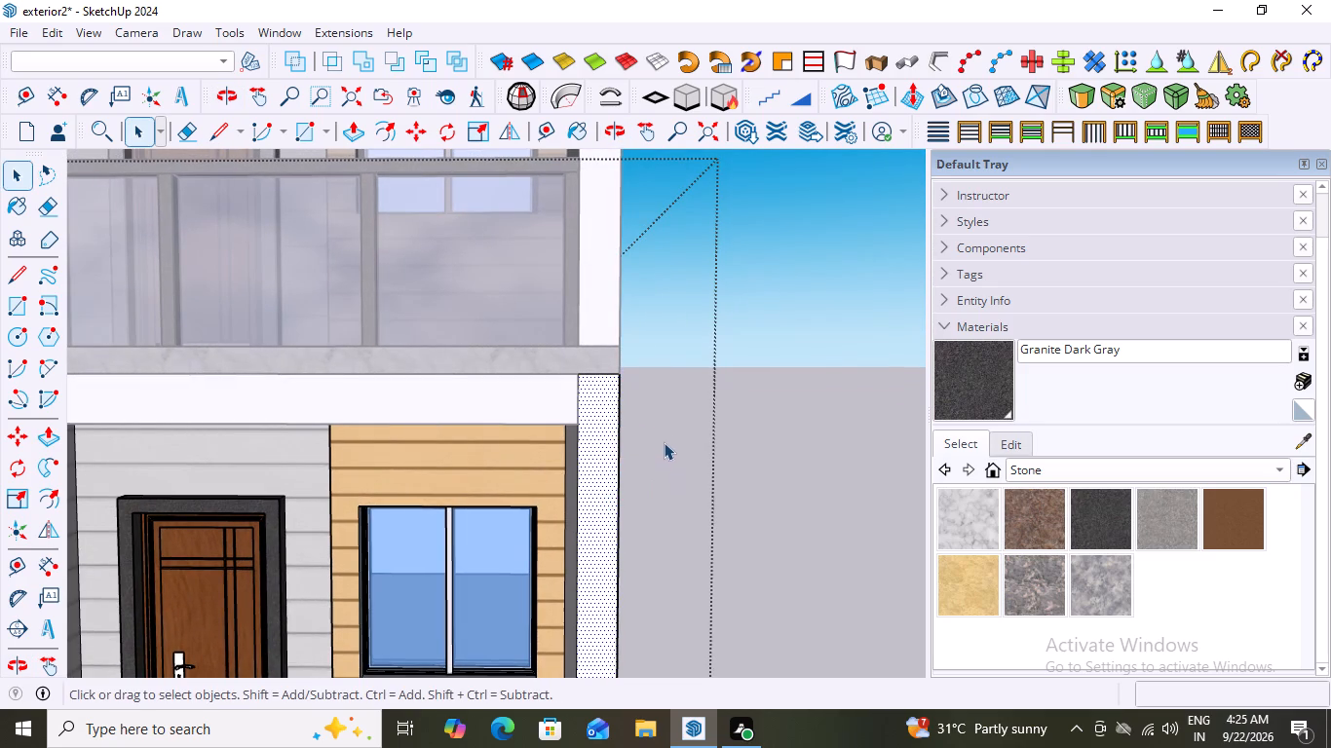
{"action": "left_click", "coordinate": [664, 435]}
{"action": "left_click", "coordinate": [664, 410]}
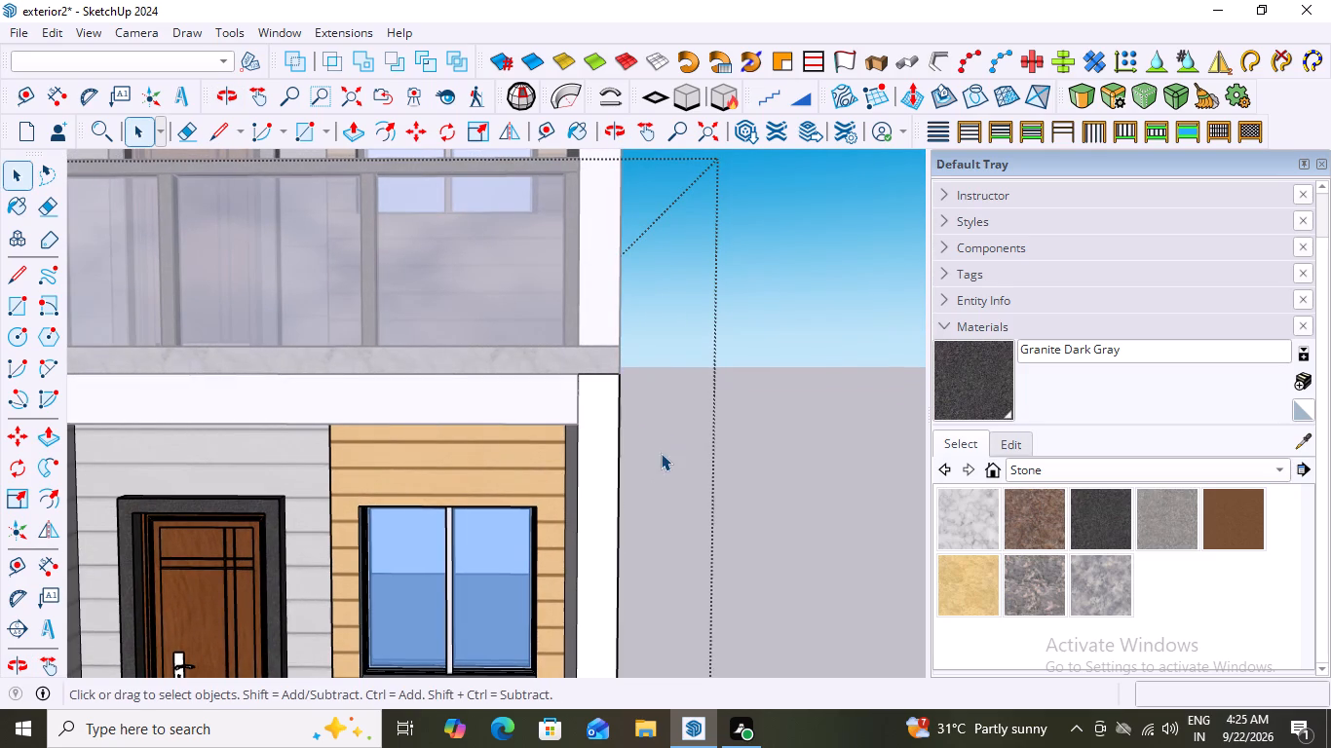
{"action": "middle_click_drag", "start_coordinate": [665, 455], "coordinate": [691, 493]}
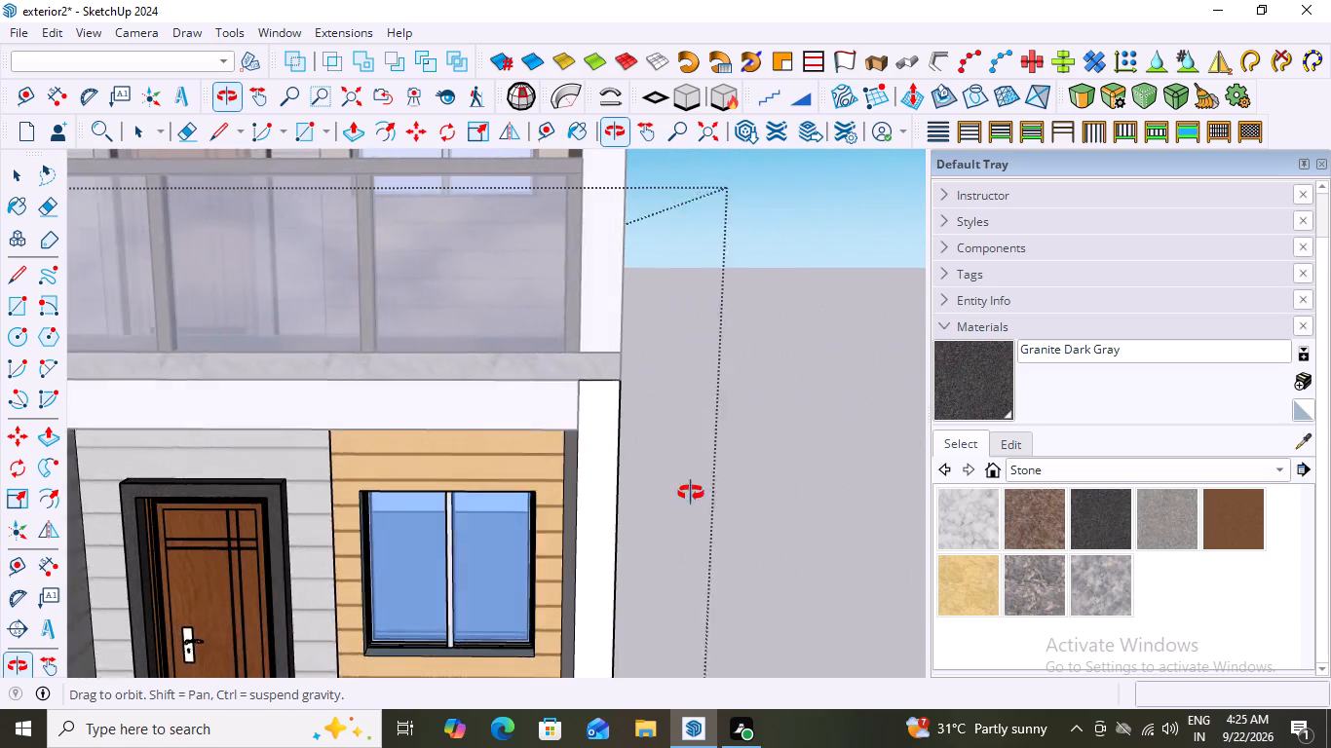
{"action": "middle_click_drag", "start_coordinate": [691, 493], "coordinate": [698, 492]}
Select all connected ground-floor wall geometry inside the group and hide it, leaving the doors and windows in view.
{"action": "double_click", "coordinate": [608, 467]}
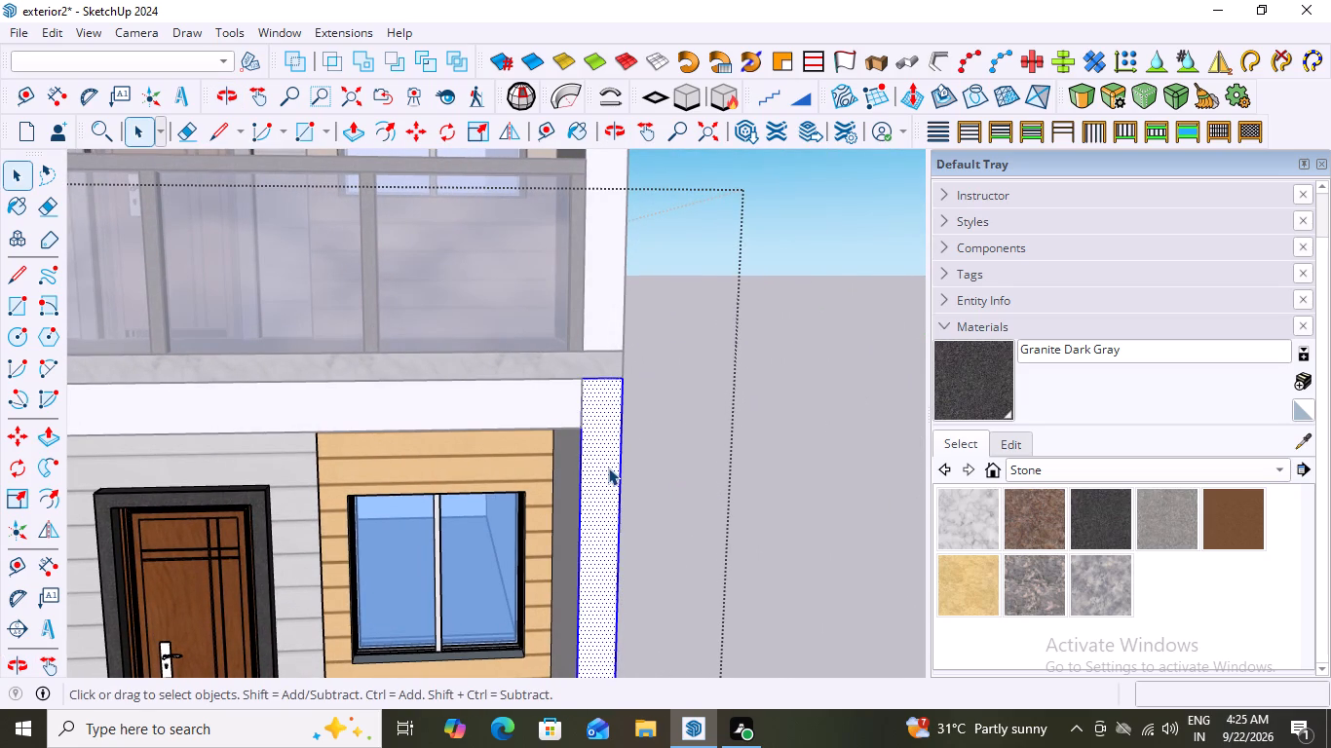
{"action": "triple_click", "coordinate": [608, 467]}
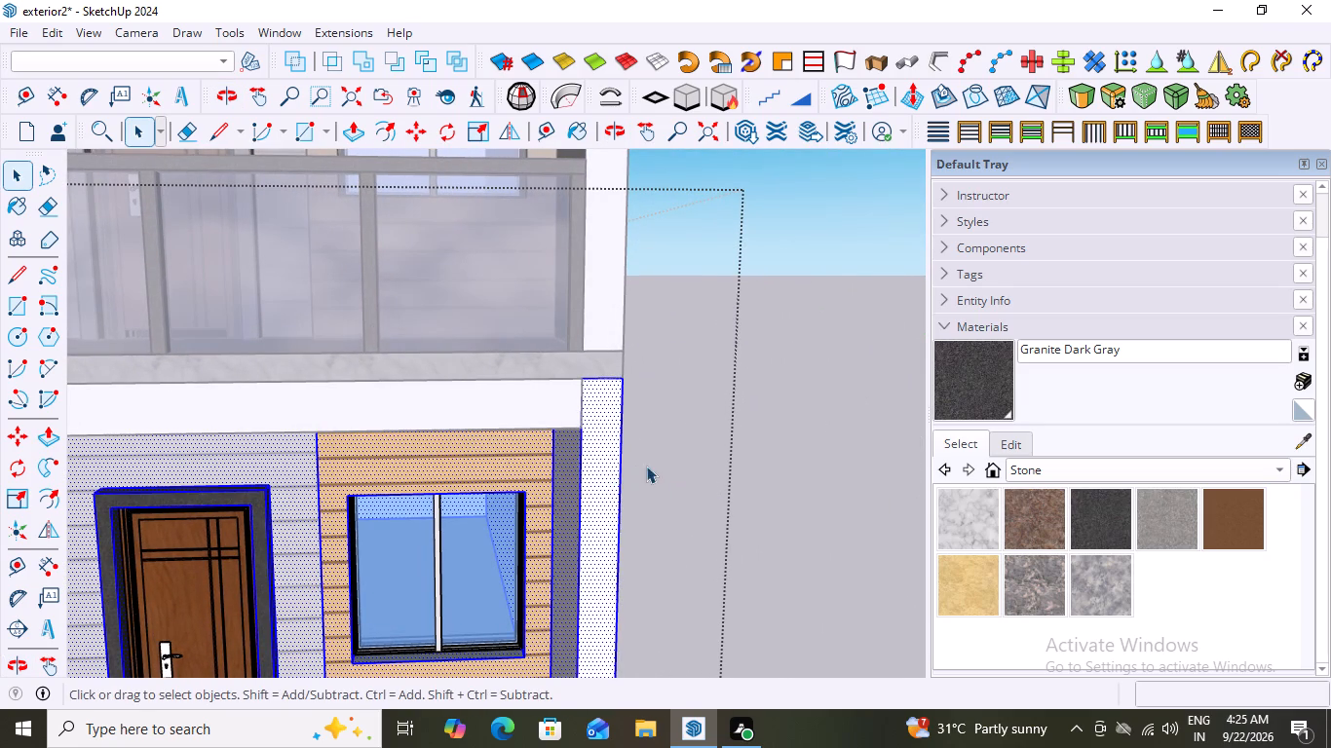
{"action": "middle_click_drag", "start_coordinate": [697, 457], "coordinate": [671, 511]}
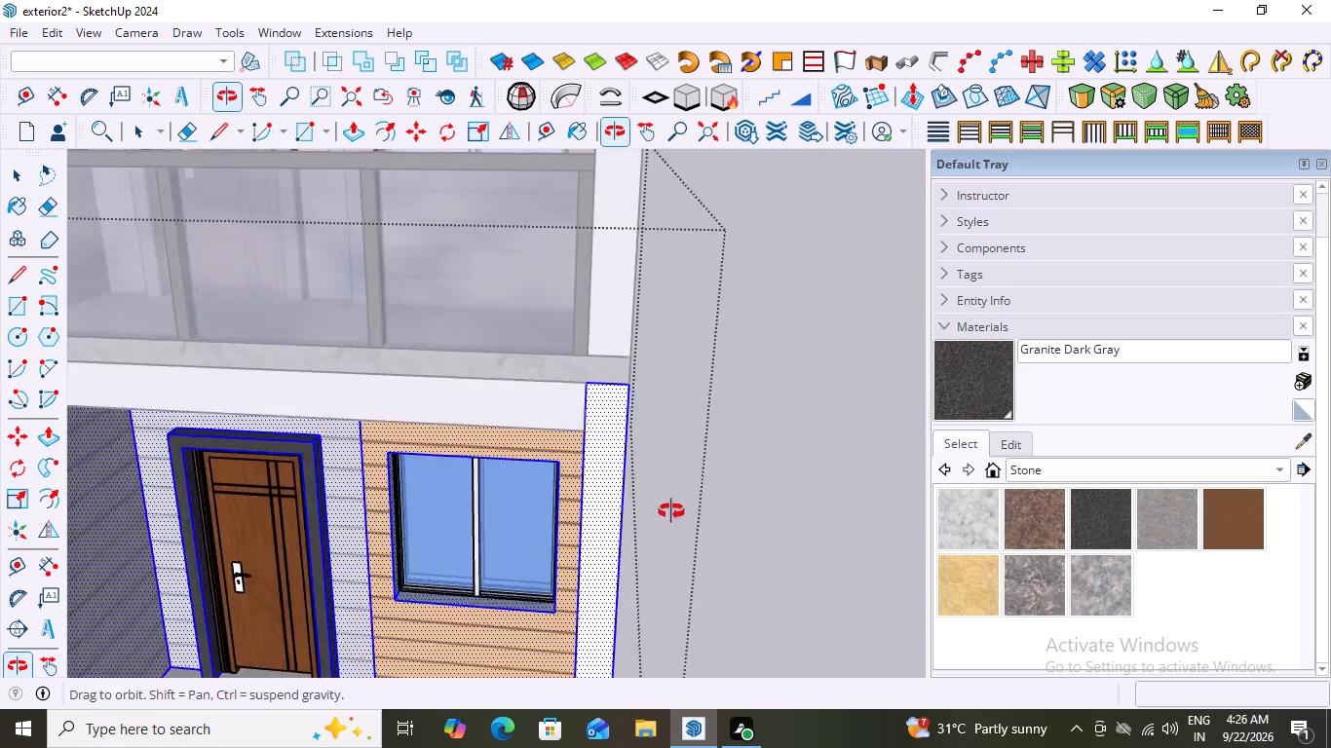
{"action": "middle_click_drag", "start_coordinate": [671, 511], "coordinate": [734, 476]}
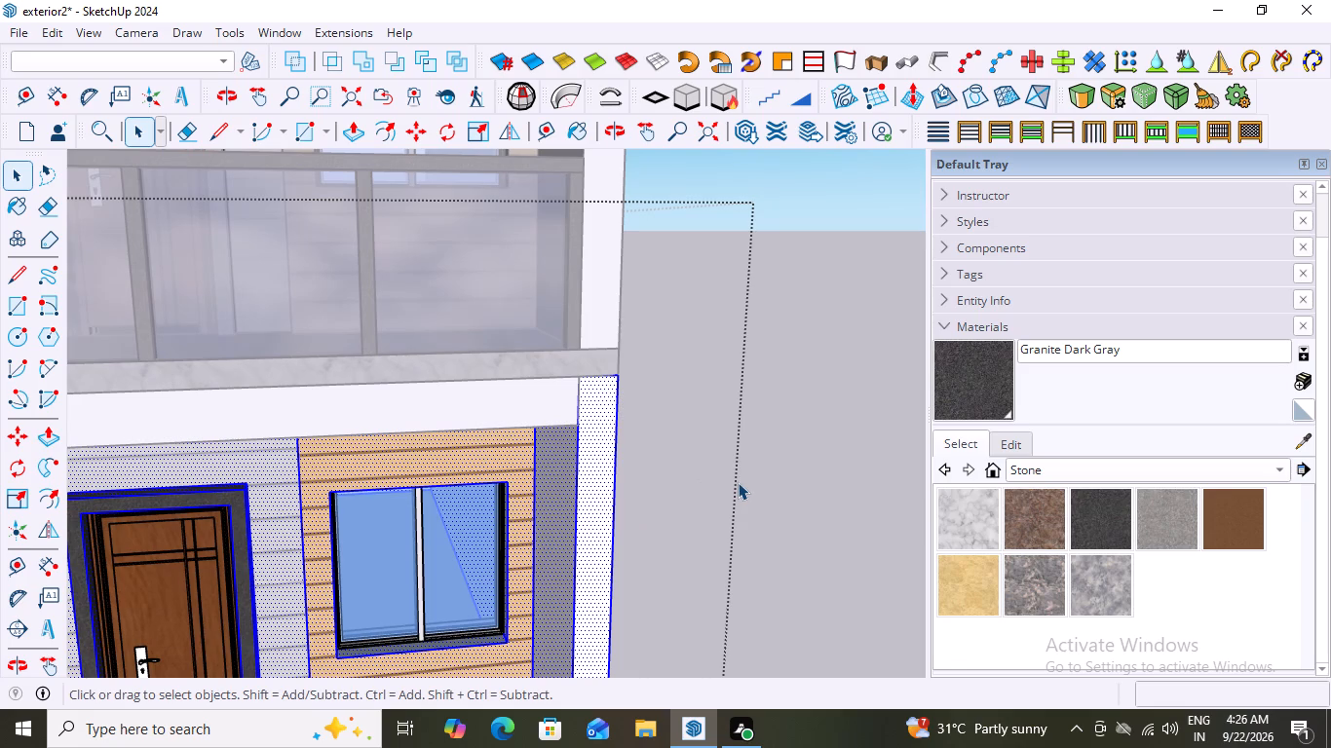
{"action": "scroll", "coordinate": [595, 431], "scroll_direction": "down", "scroll_amount": 9}
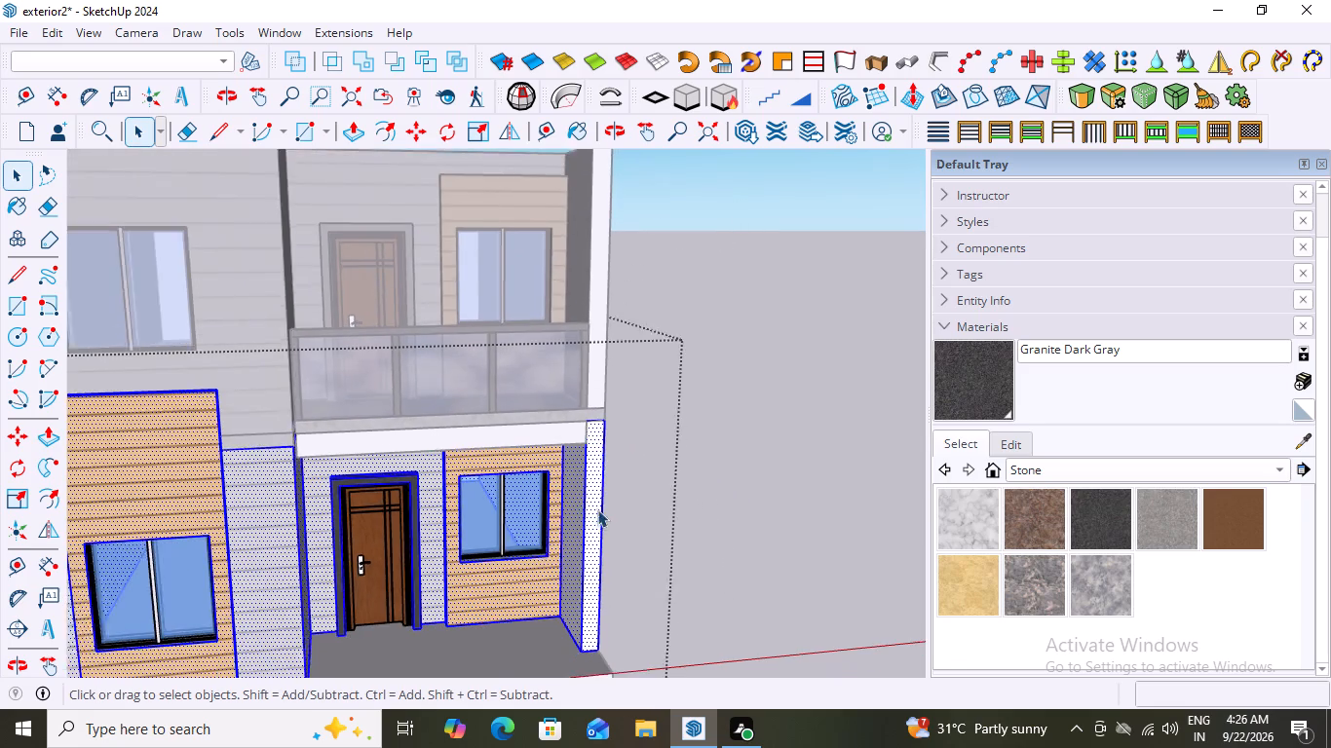
{"action": "scroll", "coordinate": [661, 495], "scroll_direction": "down", "scroll_amount": 6}
{"action": "middle_click_drag", "start_coordinate": [671, 505], "coordinate": [661, 509]}
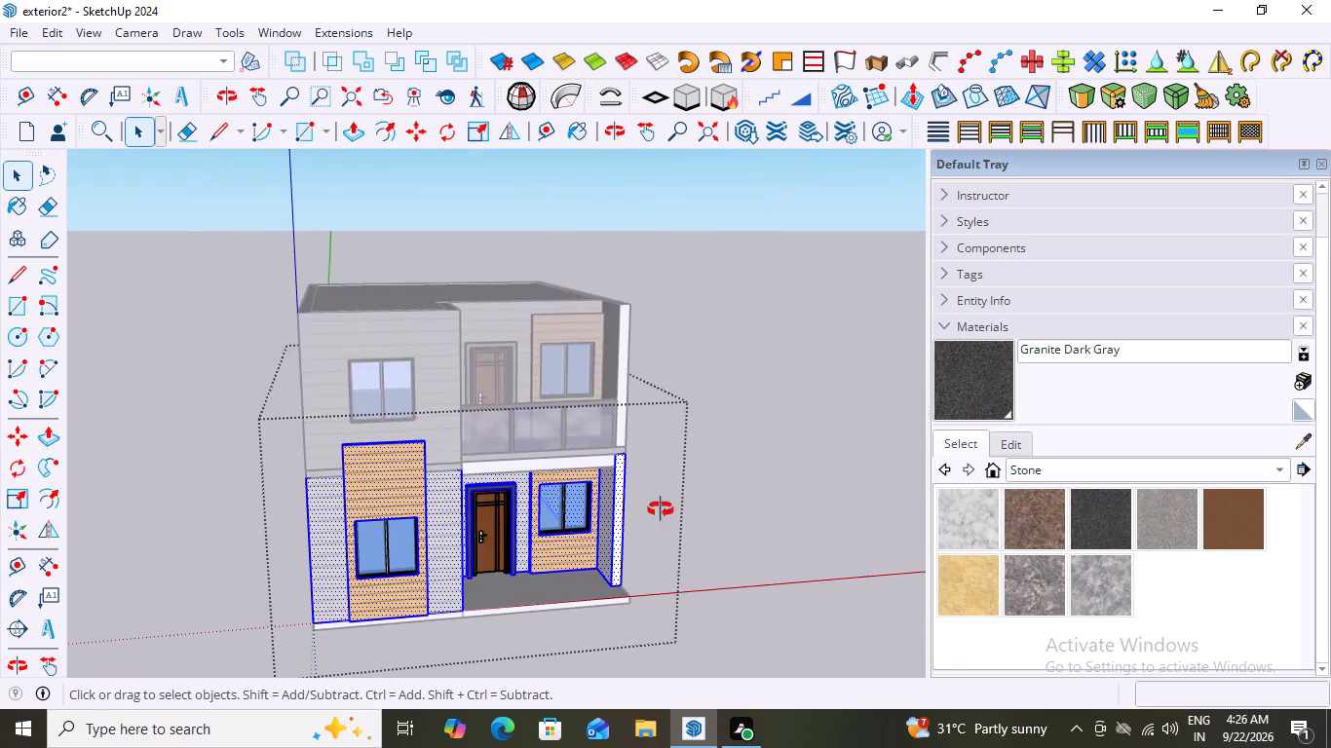
{"action": "middle_click_drag", "start_coordinate": [661, 509], "coordinate": [509, 542]}
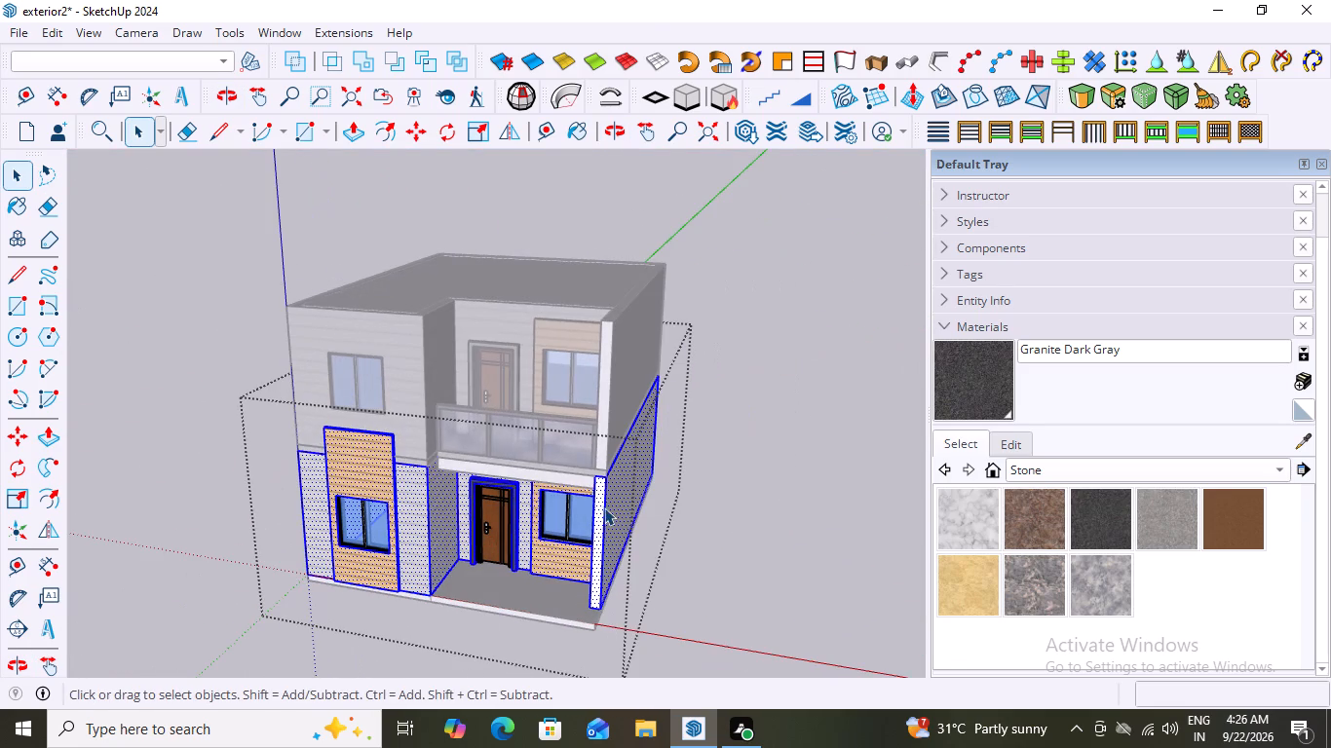
{"action": "right_click", "coordinate": [604, 507]}
{"action": "left_click", "coordinate": [638, 58]}
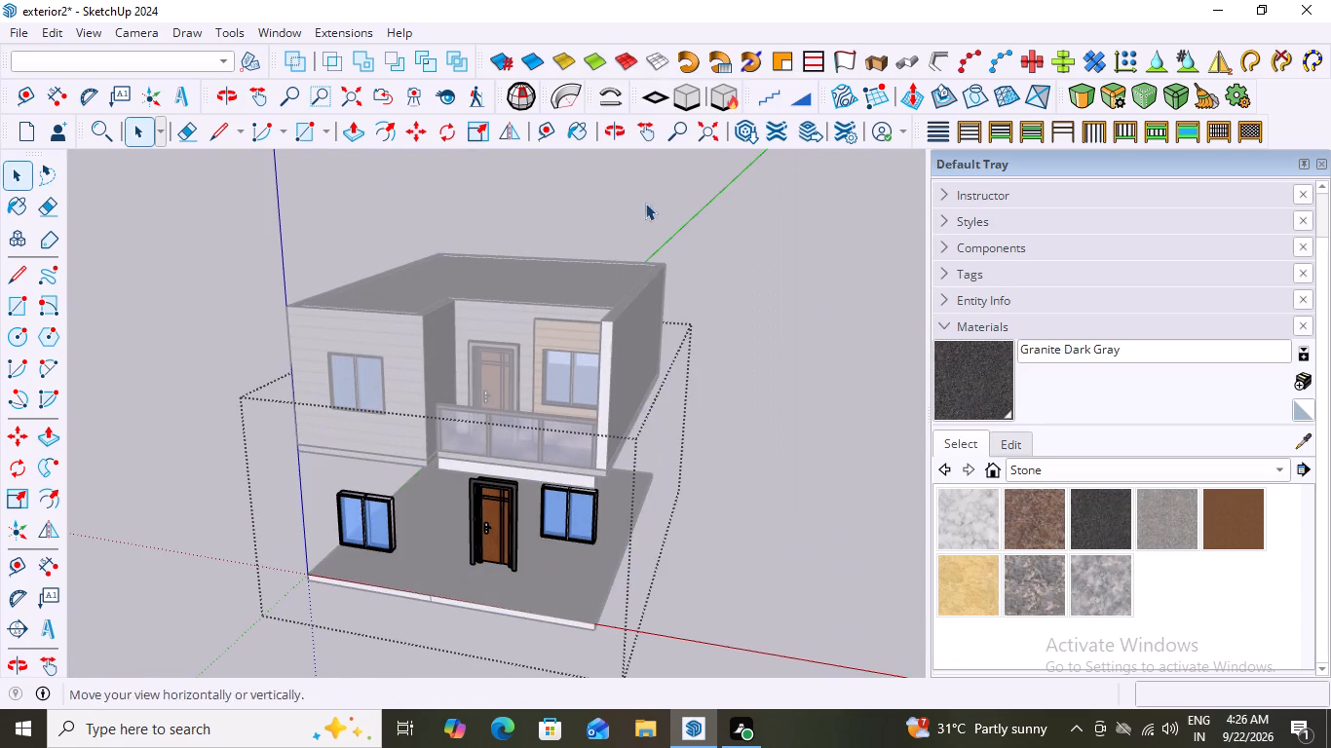
Examine the exposed block beneath the balcony slab from the front and the end side.
{"action": "middle_click_drag", "start_coordinate": [658, 544], "coordinate": [716, 433]}
{"action": "scroll", "coordinate": [590, 473], "scroll_direction": "up", "scroll_amount": 1}
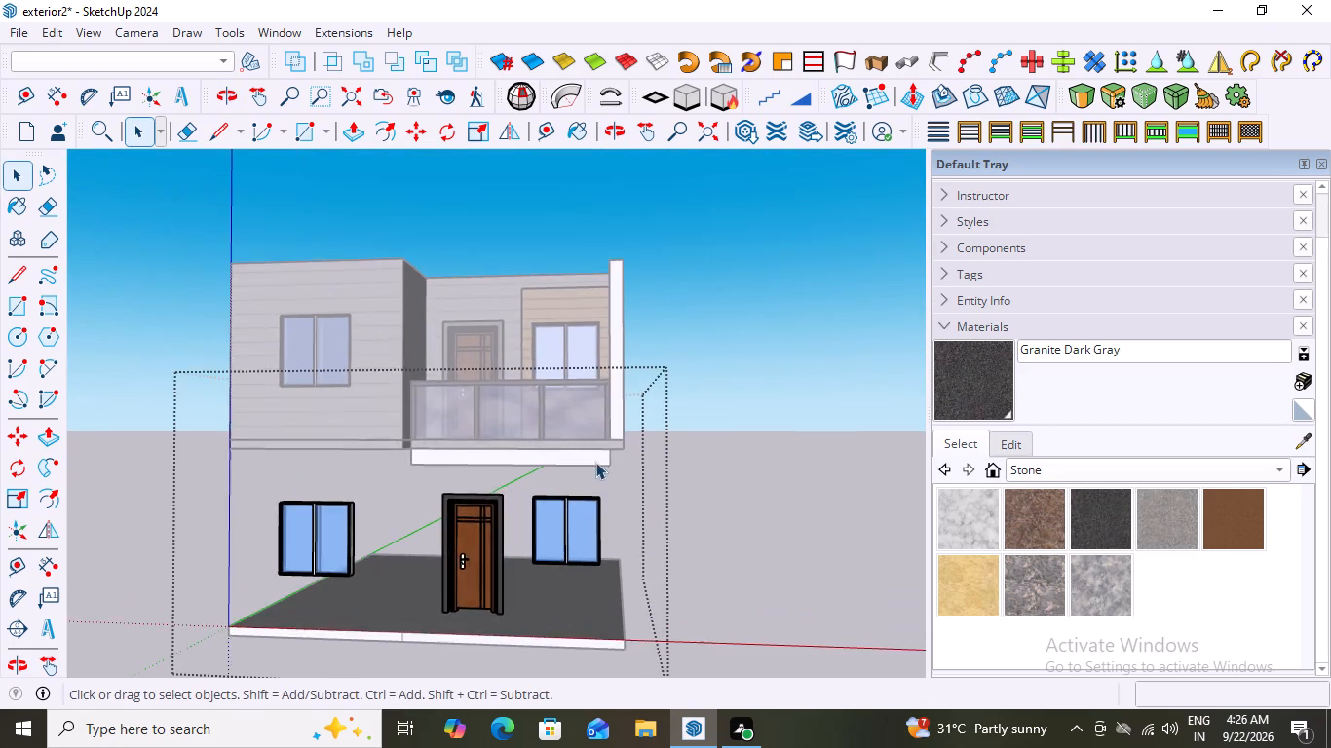
{"action": "scroll", "coordinate": [595, 462], "scroll_direction": "up", "scroll_amount": 6}
{"action": "middle_click_drag", "start_coordinate": [648, 474], "coordinate": [483, 499]}
{"action": "scroll", "coordinate": [592, 489], "scroll_direction": "up", "scroll_amount": 3}
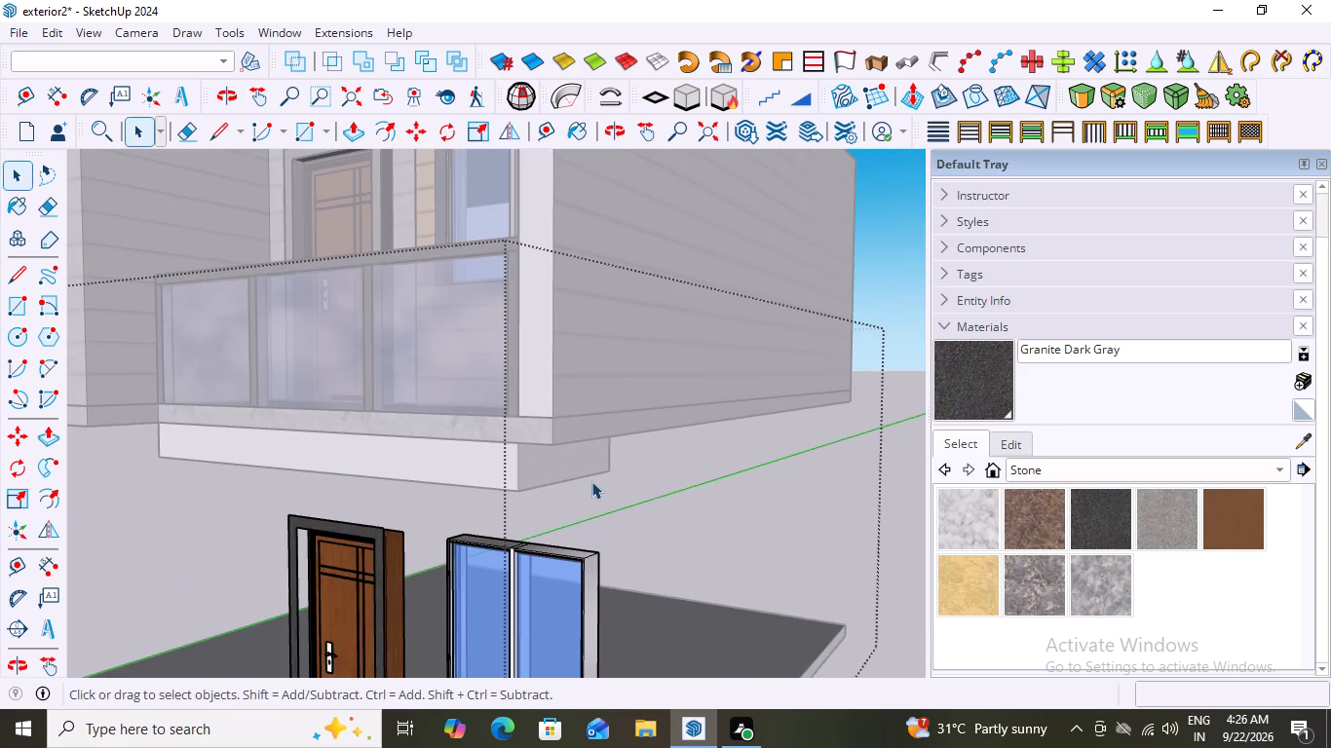
{"action": "double_click", "coordinate": [540, 461]}
{"action": "left_click", "coordinate": [539, 467]}
{"action": "left_click", "coordinate": [660, 478]}
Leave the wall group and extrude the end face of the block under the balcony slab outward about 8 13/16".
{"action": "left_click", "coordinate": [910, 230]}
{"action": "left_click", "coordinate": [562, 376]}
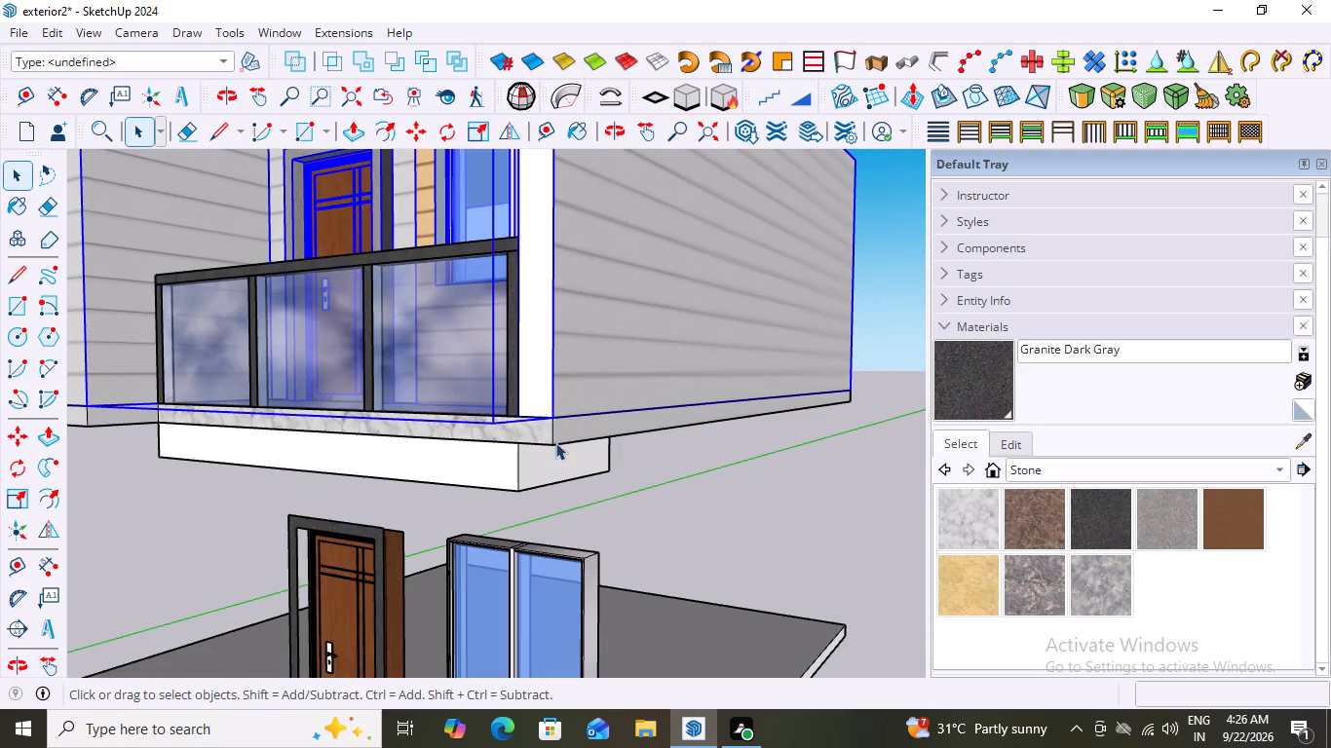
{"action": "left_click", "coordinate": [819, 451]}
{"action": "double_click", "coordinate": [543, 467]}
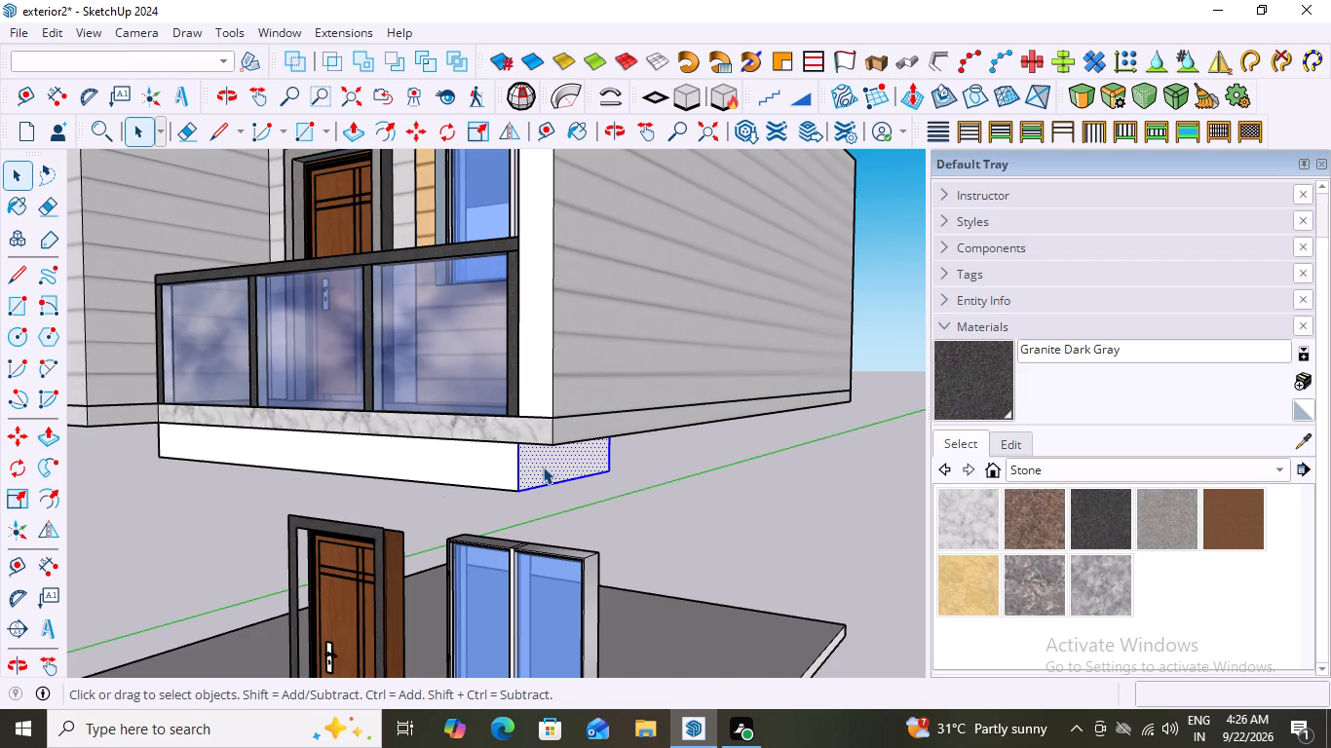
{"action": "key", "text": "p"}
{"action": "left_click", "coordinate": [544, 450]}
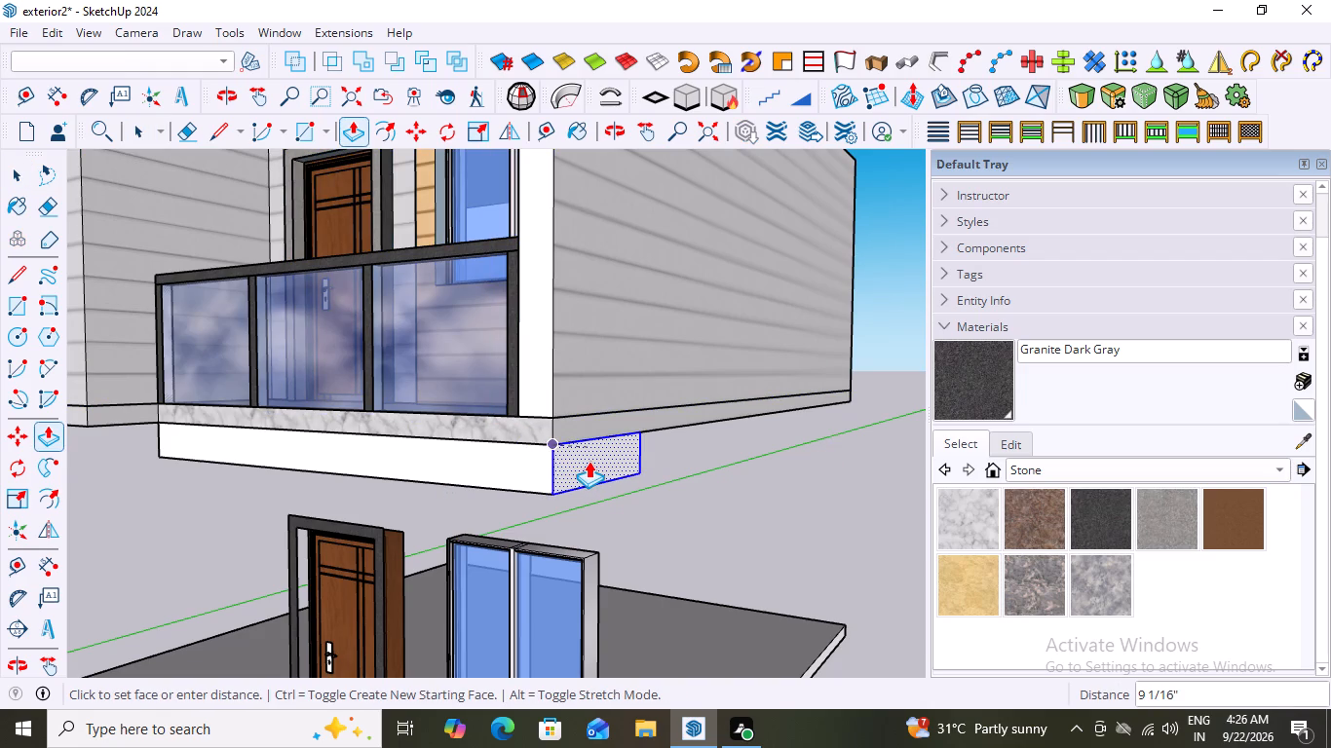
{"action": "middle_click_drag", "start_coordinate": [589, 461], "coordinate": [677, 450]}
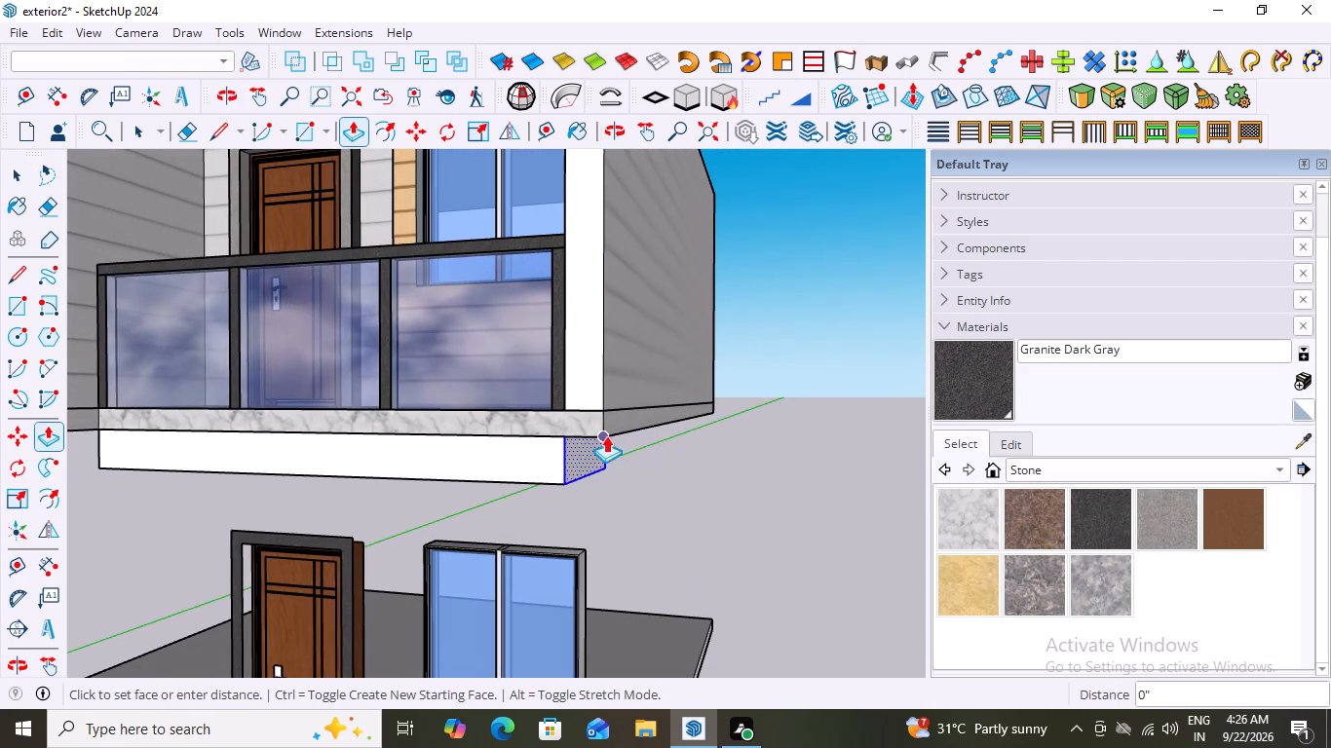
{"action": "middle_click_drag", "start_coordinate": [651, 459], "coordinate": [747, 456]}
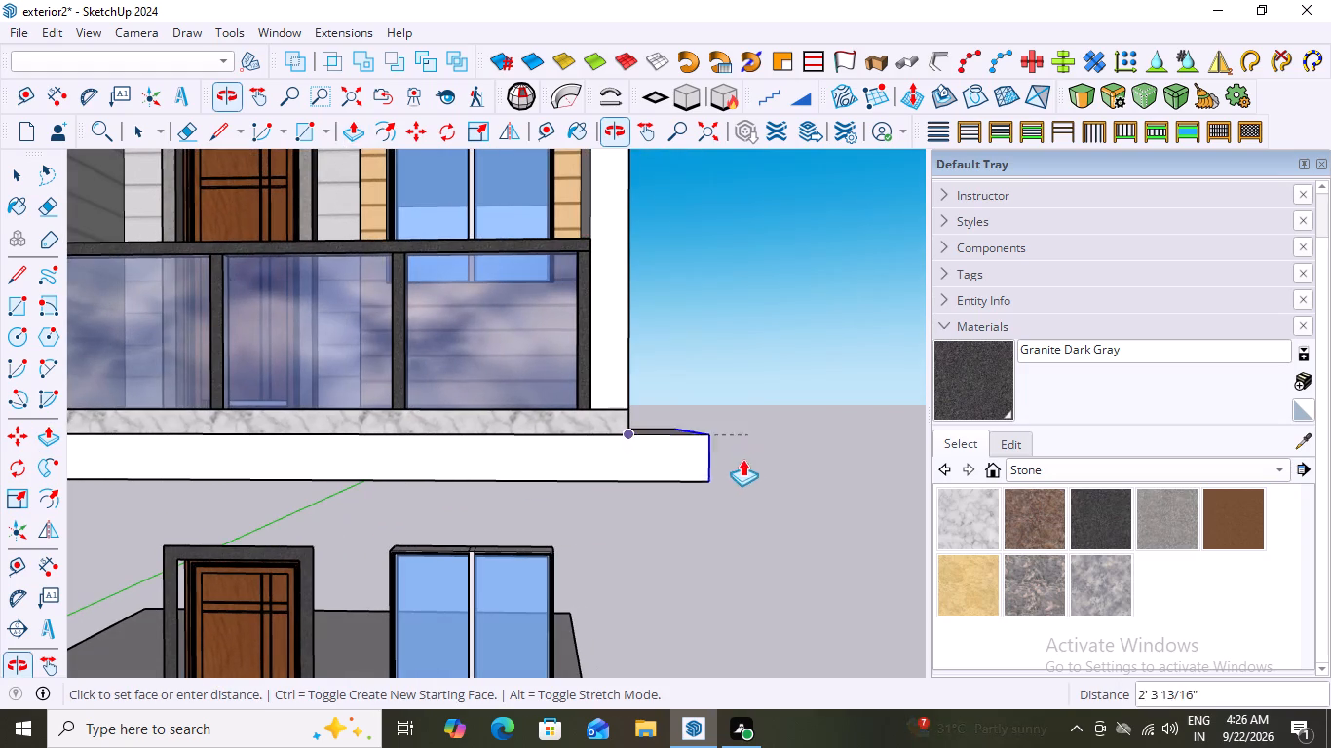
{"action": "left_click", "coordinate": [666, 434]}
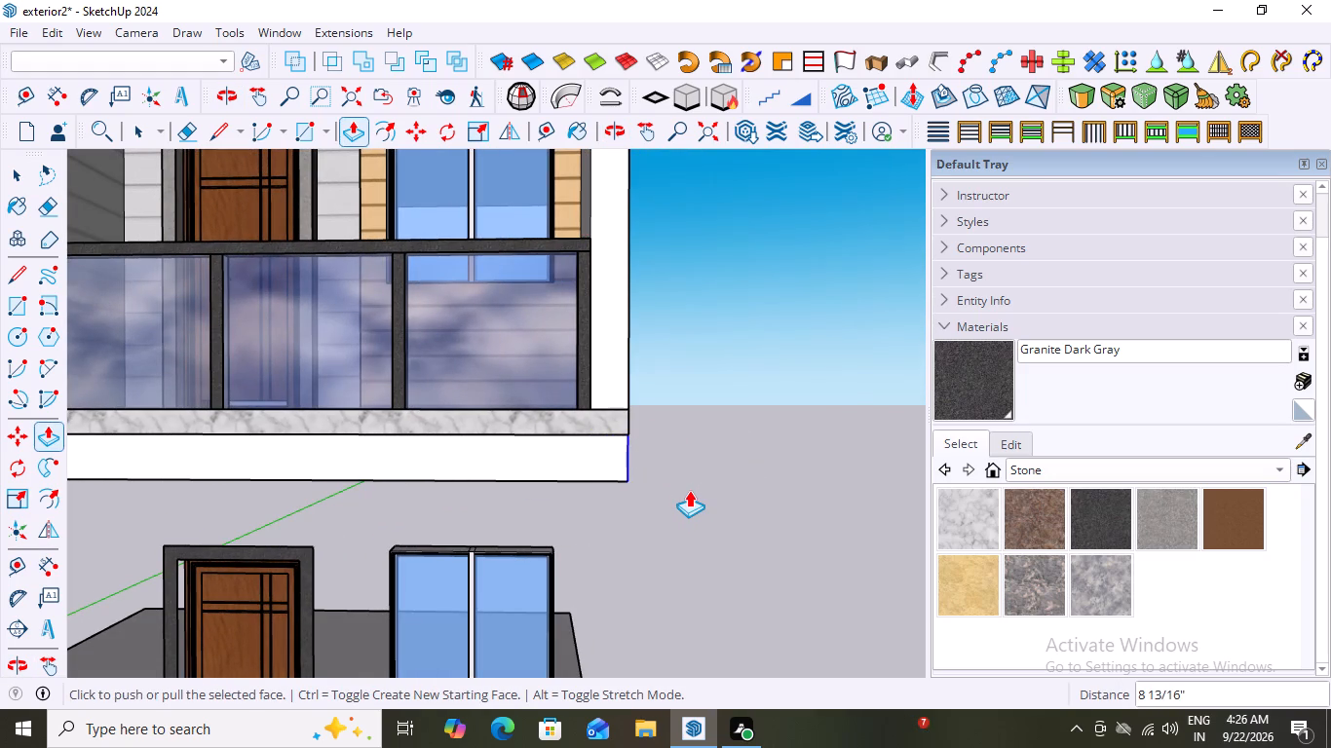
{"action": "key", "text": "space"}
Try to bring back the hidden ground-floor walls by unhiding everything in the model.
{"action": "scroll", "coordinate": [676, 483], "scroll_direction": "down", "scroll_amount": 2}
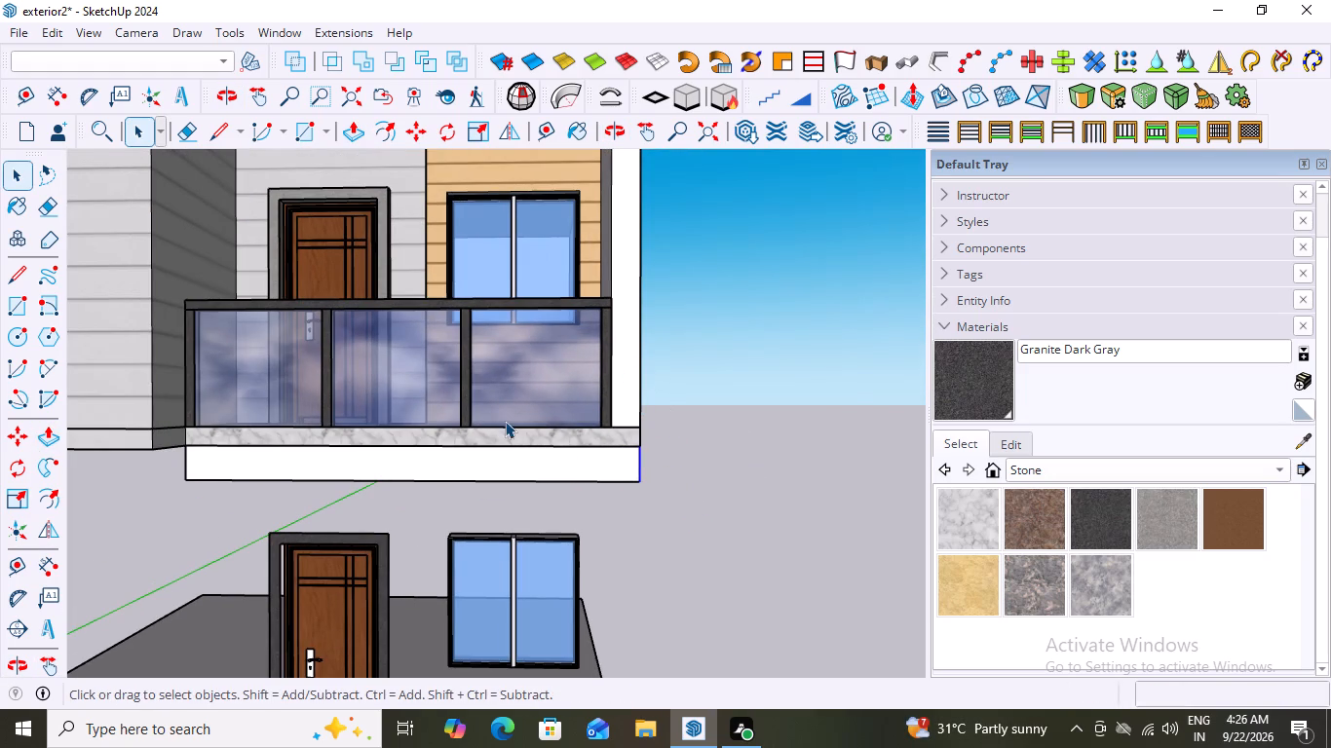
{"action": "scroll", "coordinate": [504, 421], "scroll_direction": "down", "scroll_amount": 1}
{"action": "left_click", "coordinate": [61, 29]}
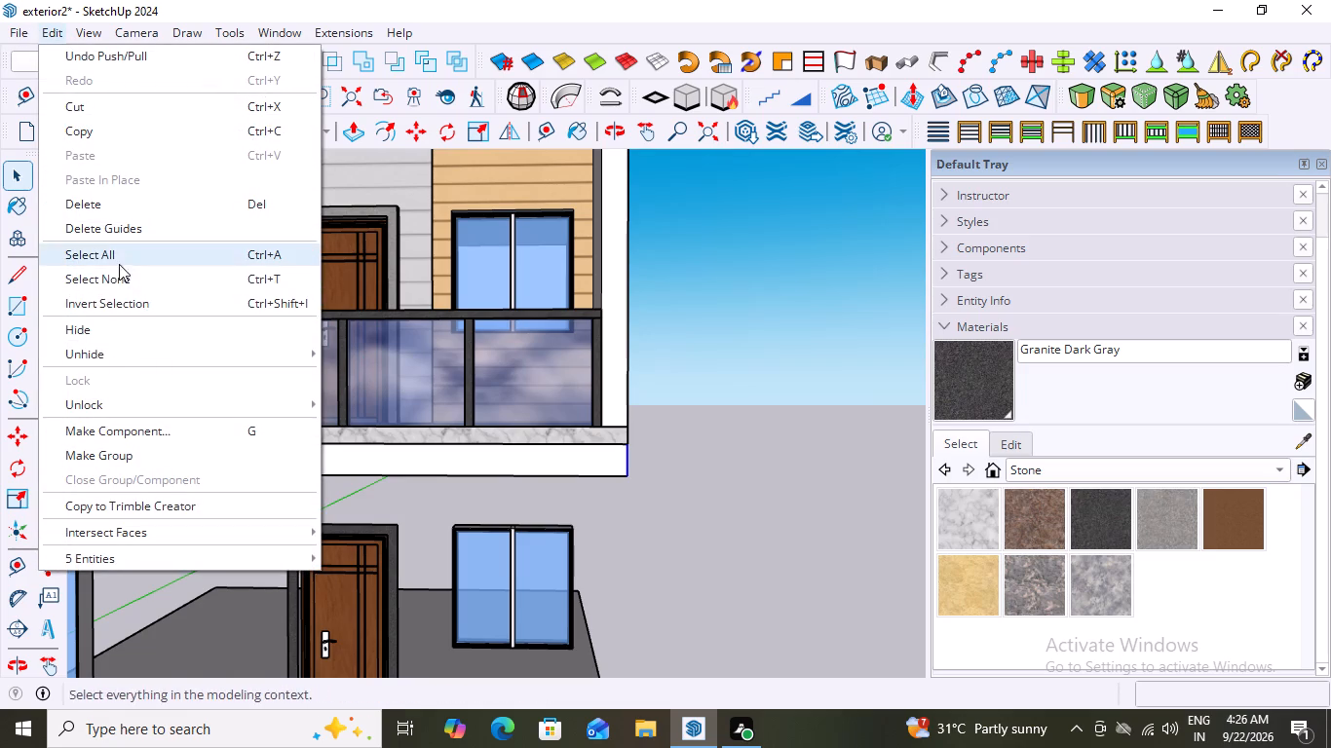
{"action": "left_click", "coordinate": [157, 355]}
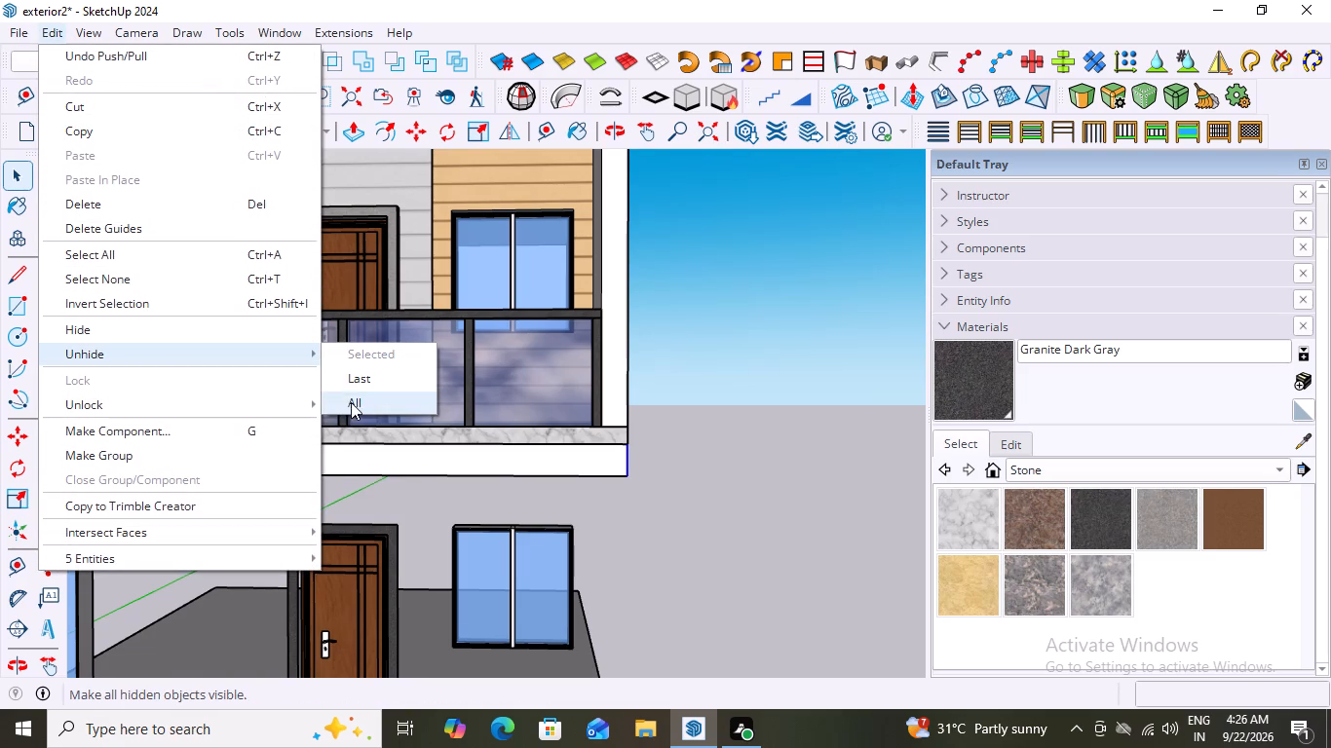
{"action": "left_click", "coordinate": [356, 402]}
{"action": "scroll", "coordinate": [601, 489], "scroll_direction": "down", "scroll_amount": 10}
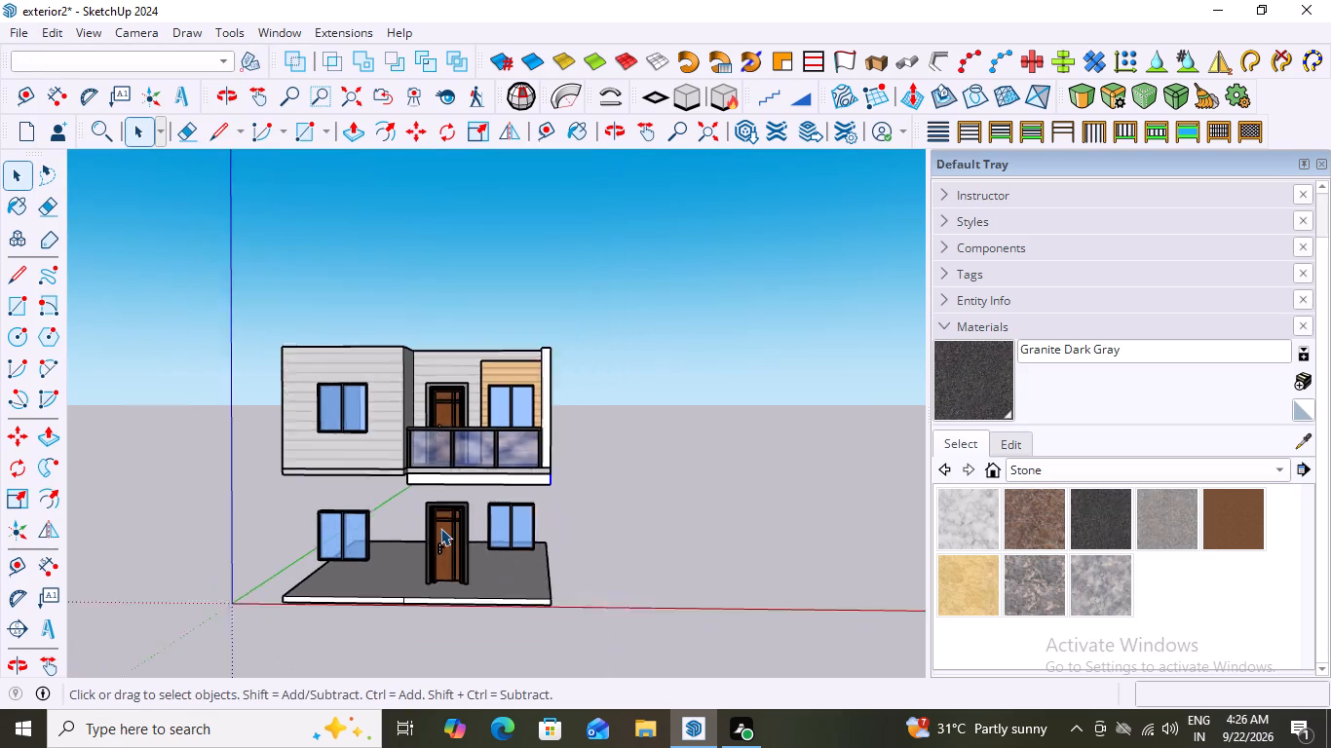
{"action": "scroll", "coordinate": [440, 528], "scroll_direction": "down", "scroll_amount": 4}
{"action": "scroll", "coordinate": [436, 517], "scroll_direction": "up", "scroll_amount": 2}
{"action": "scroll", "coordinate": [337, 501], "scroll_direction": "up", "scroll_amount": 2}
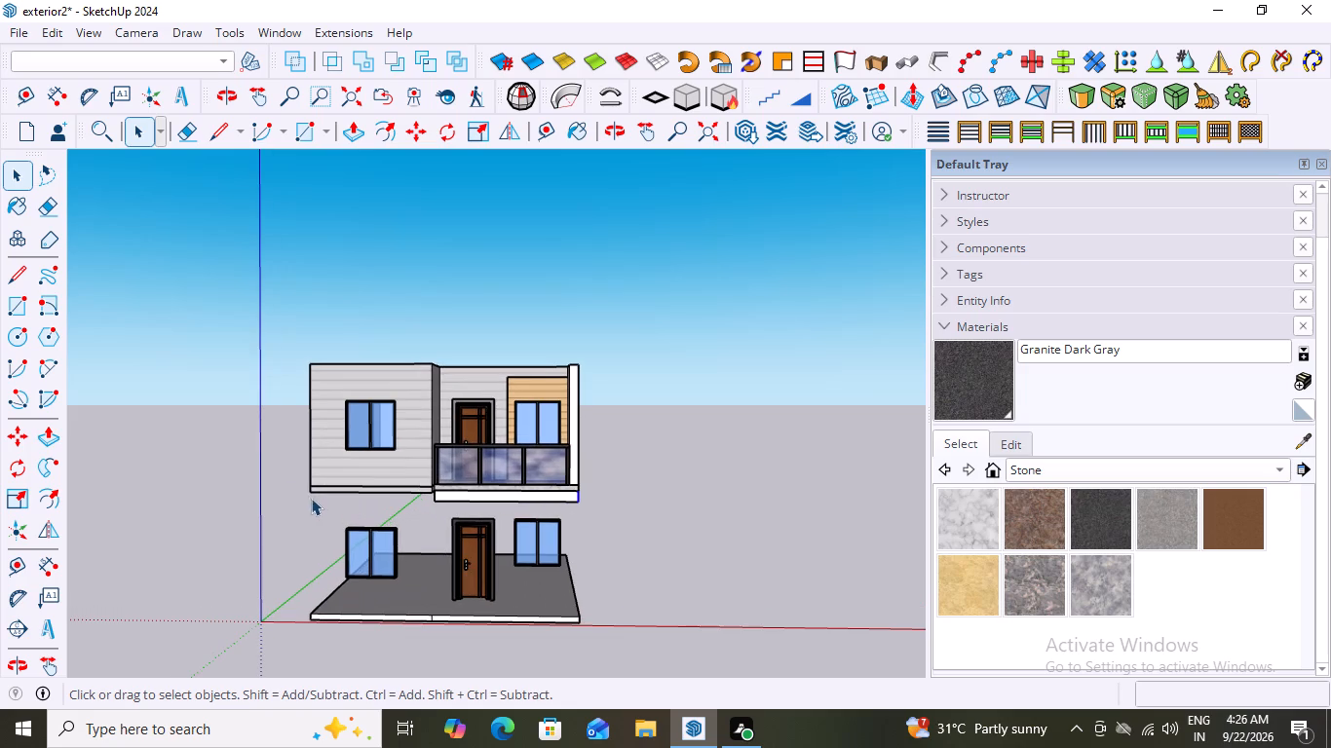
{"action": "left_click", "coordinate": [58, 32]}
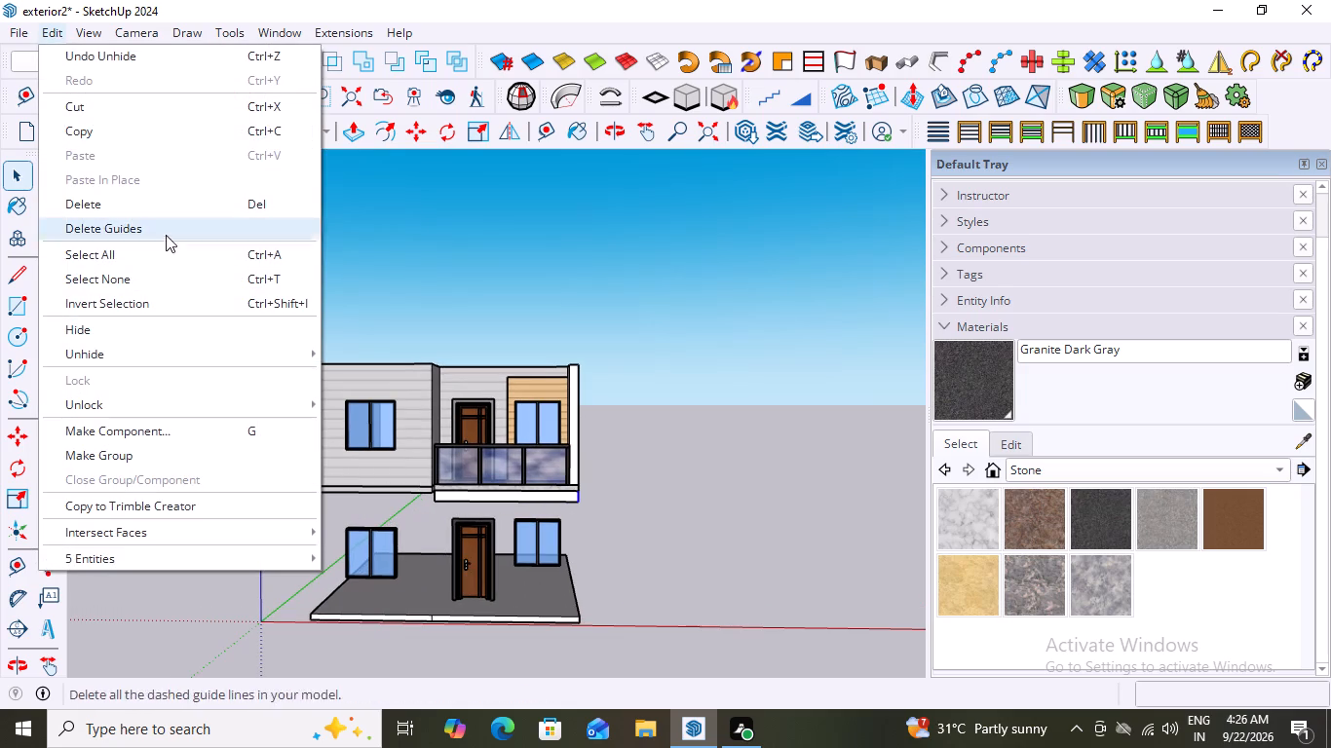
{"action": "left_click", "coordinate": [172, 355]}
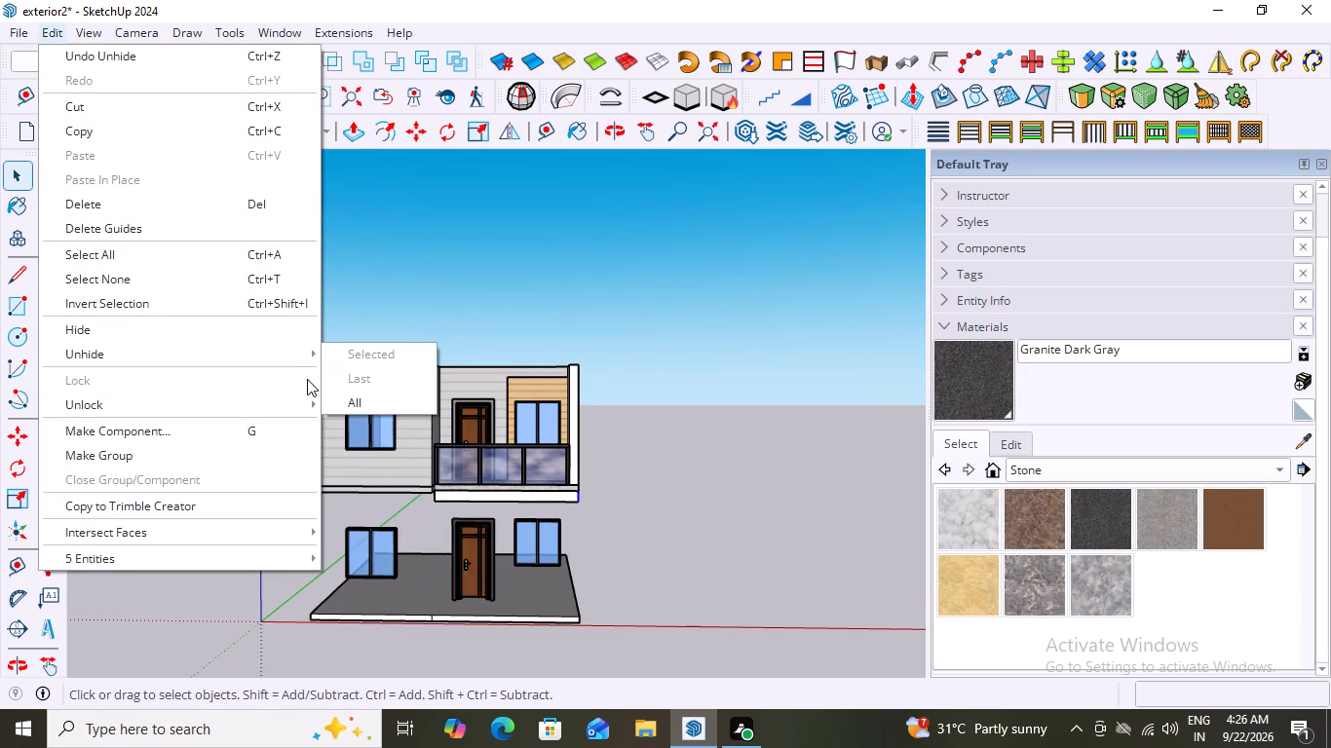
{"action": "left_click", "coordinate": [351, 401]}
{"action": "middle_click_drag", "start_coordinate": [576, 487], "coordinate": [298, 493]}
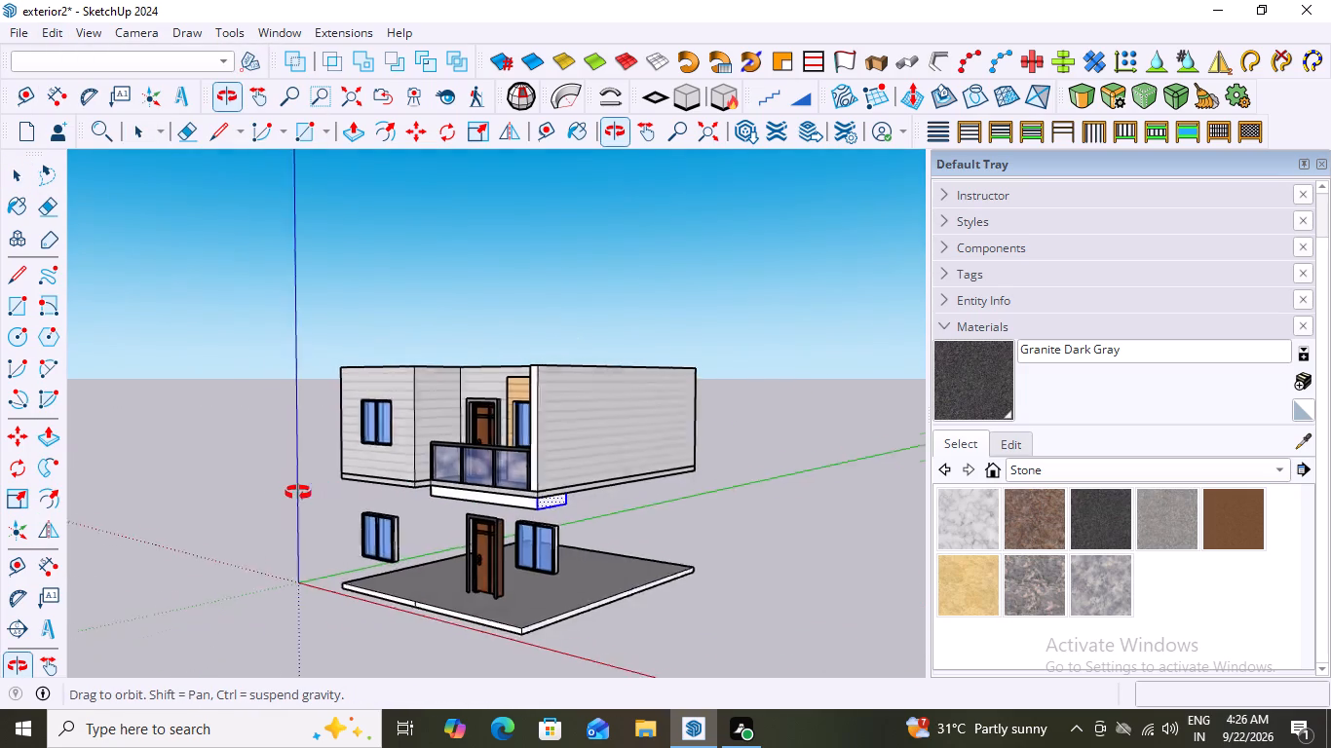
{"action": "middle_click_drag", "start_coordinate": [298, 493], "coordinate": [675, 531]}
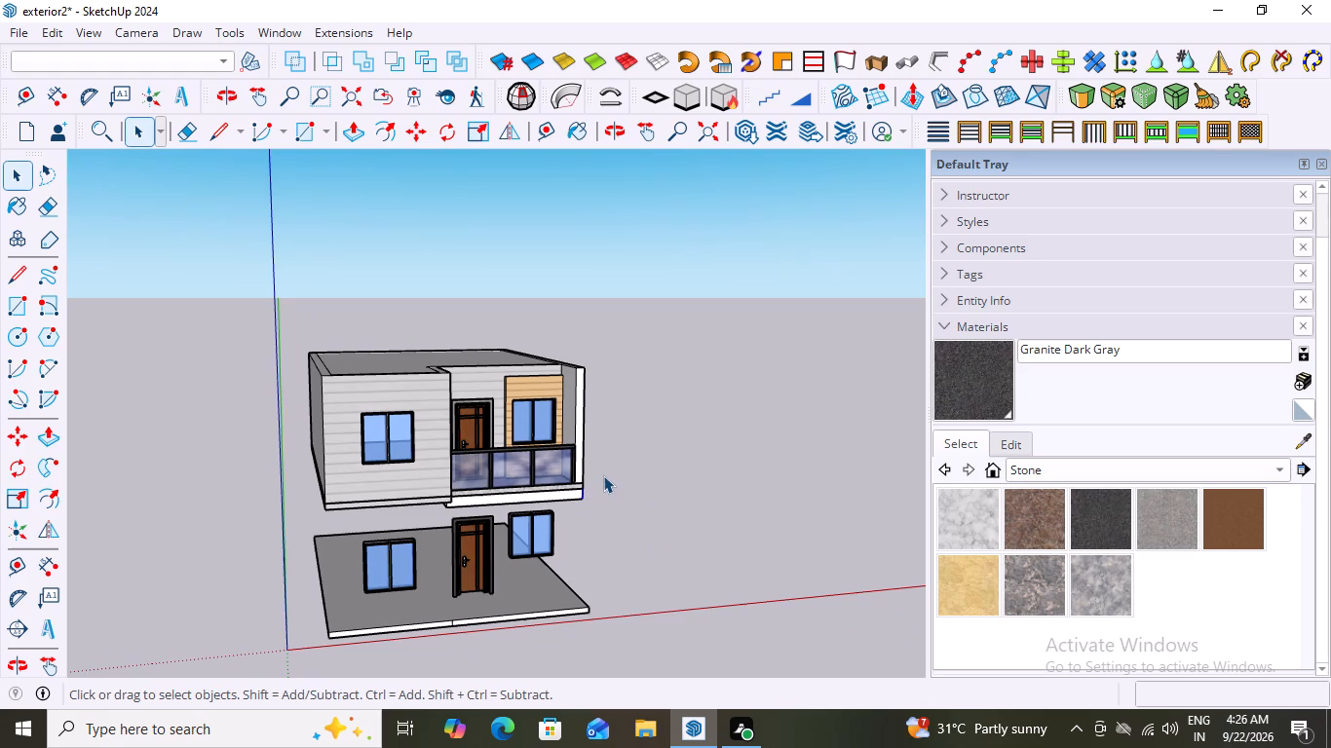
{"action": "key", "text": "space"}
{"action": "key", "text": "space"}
Undo the unhide, the block's extension and the hiding of the ground-floor walls.
{"action": "key", "text": "ctrl+z"}
{"action": "key", "text": "ctrl+z"}
{"action": "key", "text": "ctrl+z"}
{"action": "key", "text": "ctrl+z"}
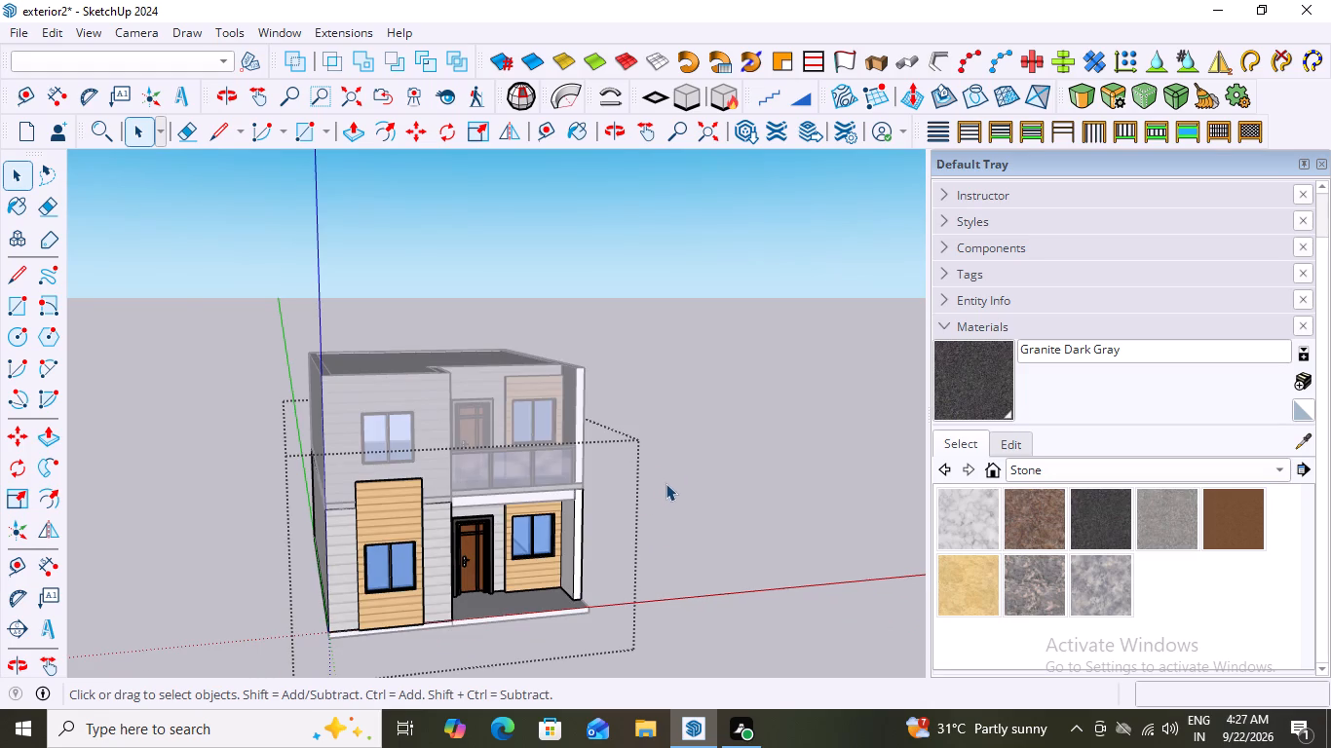
Leave the ground-floor wall group and examine the whole house from the front and the end side.
{"action": "middle_click_drag", "start_coordinate": [665, 483], "coordinate": [490, 501]}
{"action": "scroll", "coordinate": [566, 542], "scroll_direction": "up", "scroll_amount": 5}
{"action": "key", "text": "space"}
{"action": "left_click", "coordinate": [715, 430]}
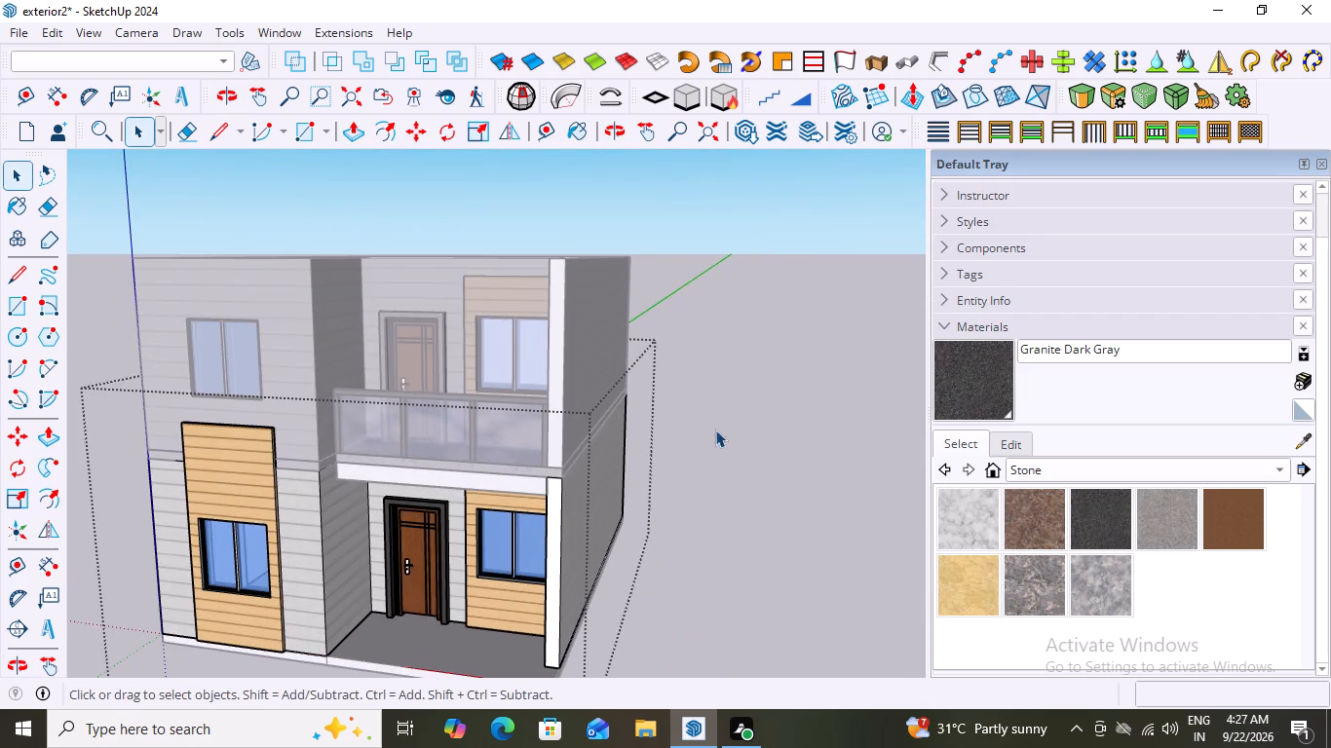
{"action": "middle_click_drag", "start_coordinate": [530, 517], "coordinate": [641, 462]}
{"action": "scroll", "coordinate": [640, 448], "scroll_direction": "down", "scroll_amount": 7}
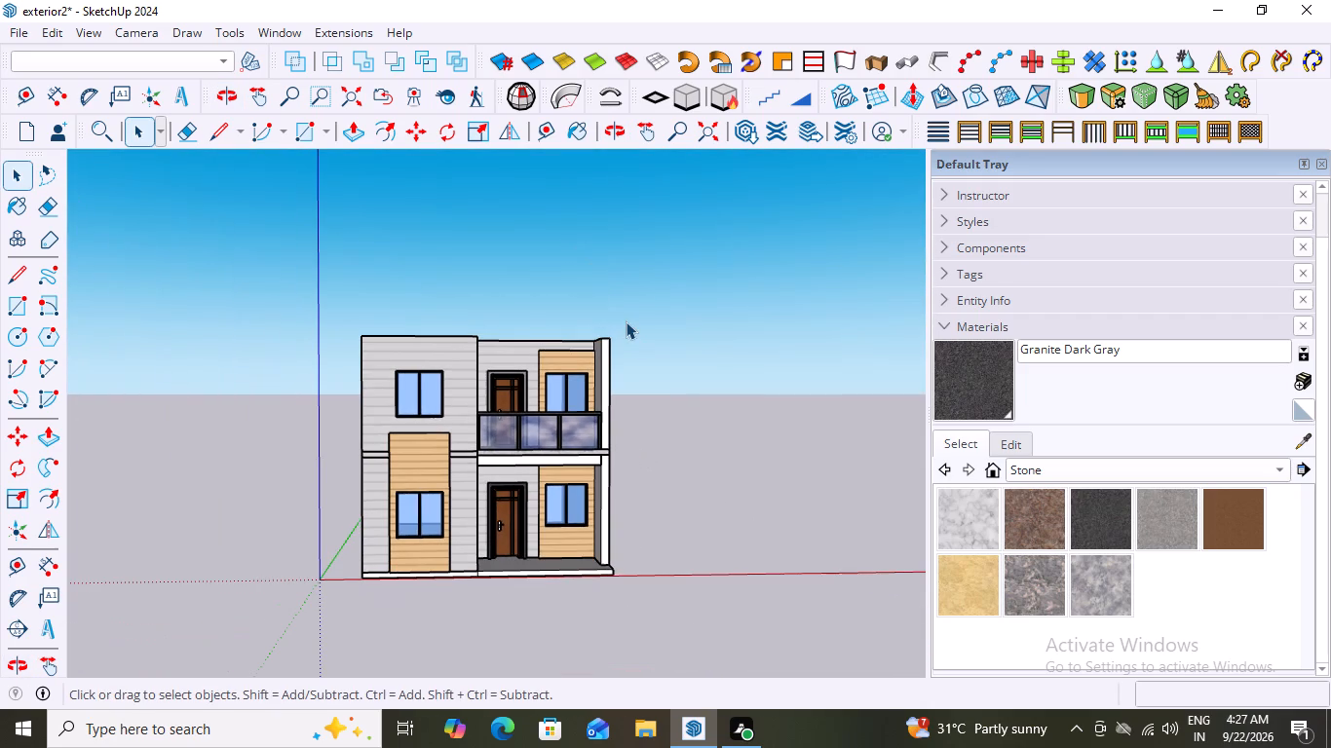
{"action": "key", "text": "Escape"}
{"action": "key", "text": "Escape"}
{"action": "key", "text": "Escape"}
{"action": "middle_click_drag", "start_coordinate": [561, 438], "coordinate": [312, 461]}
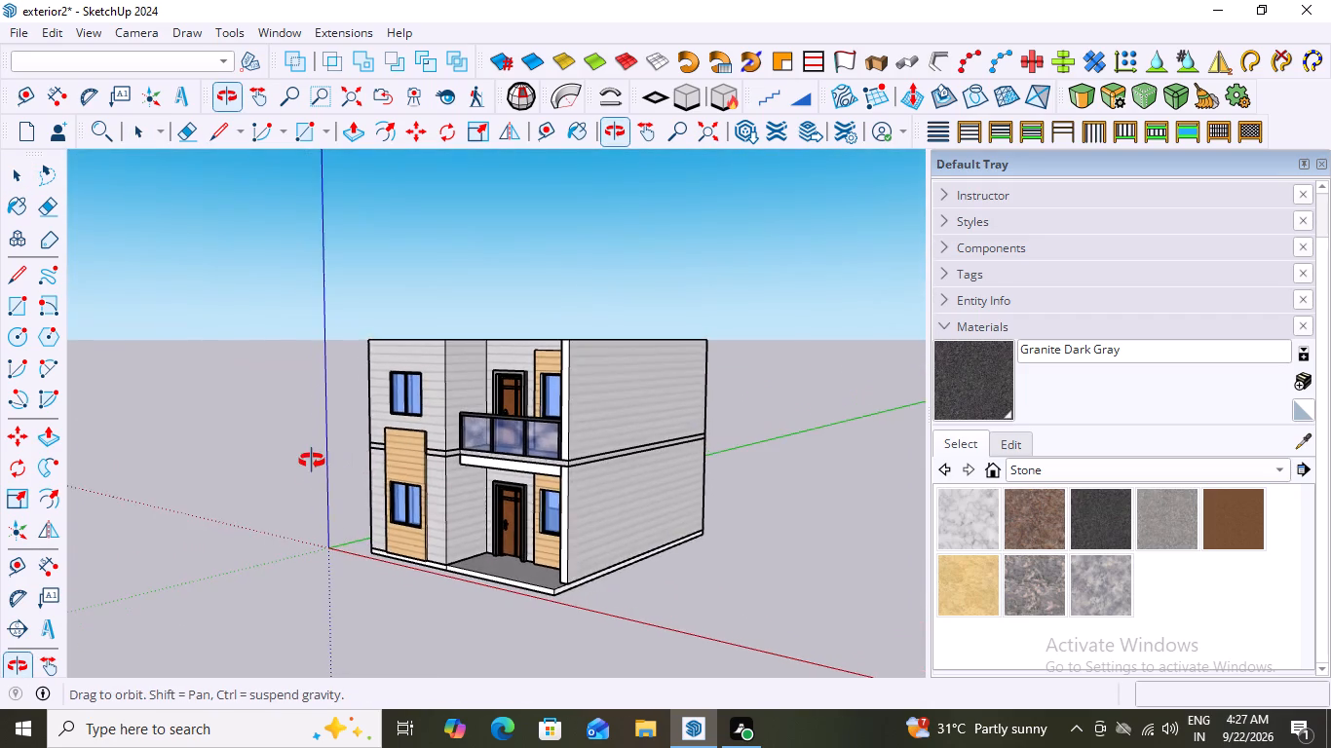
{"action": "middle_click_drag", "start_coordinate": [312, 461], "coordinate": [551, 497]}
Open the ground-floor wall group and push the end wall's narrow front face back 3' 4 11/16".
{"action": "scroll", "coordinate": [623, 537], "scroll_direction": "up", "scroll_amount": 9}
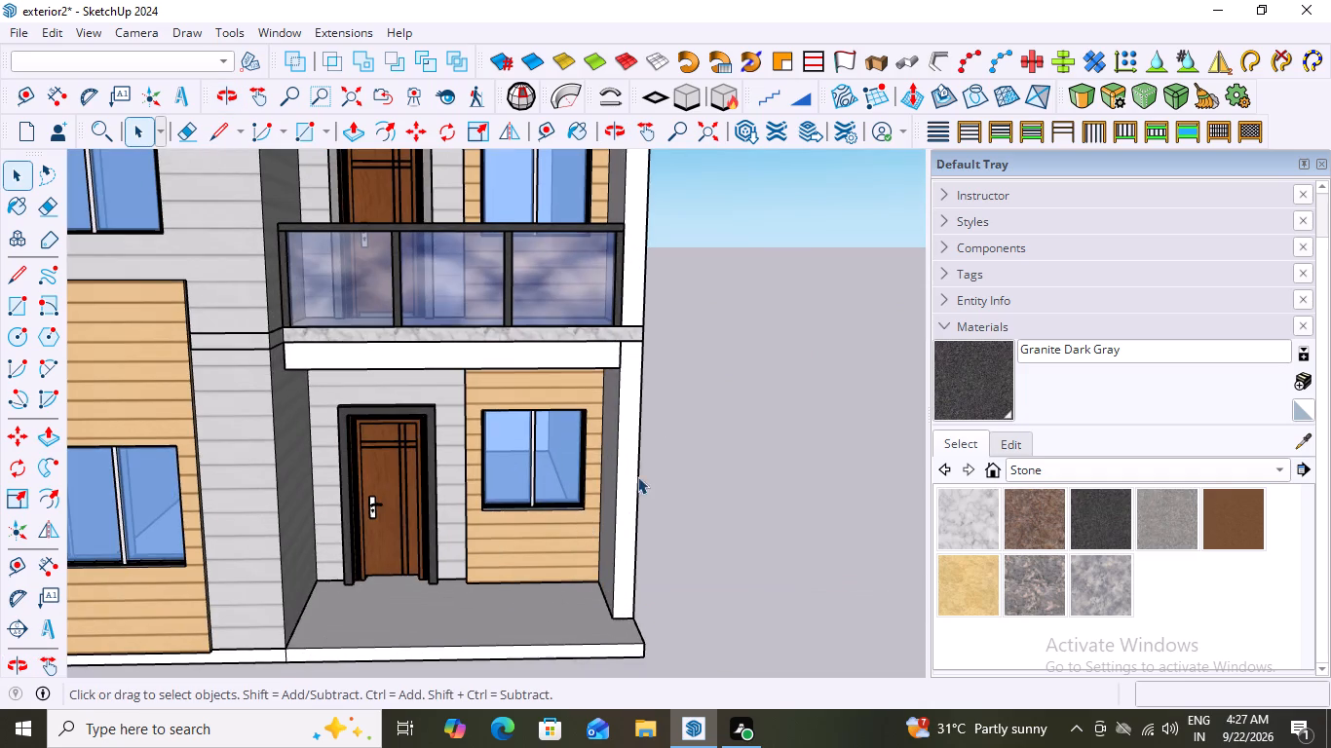
{"action": "double_click", "coordinate": [631, 451]}
{"action": "left_click", "coordinate": [626, 446]}
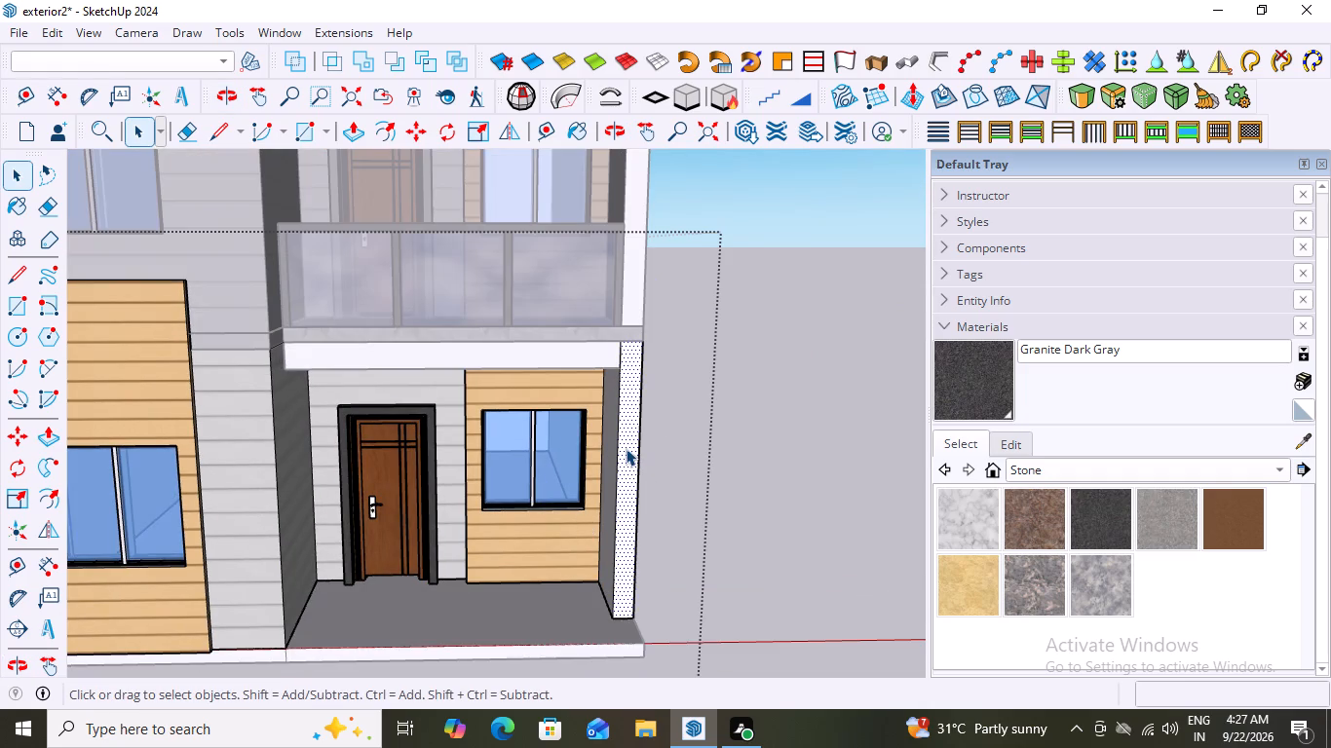
{"action": "key", "text": "p"}
{"action": "left_click", "coordinate": [626, 449]}
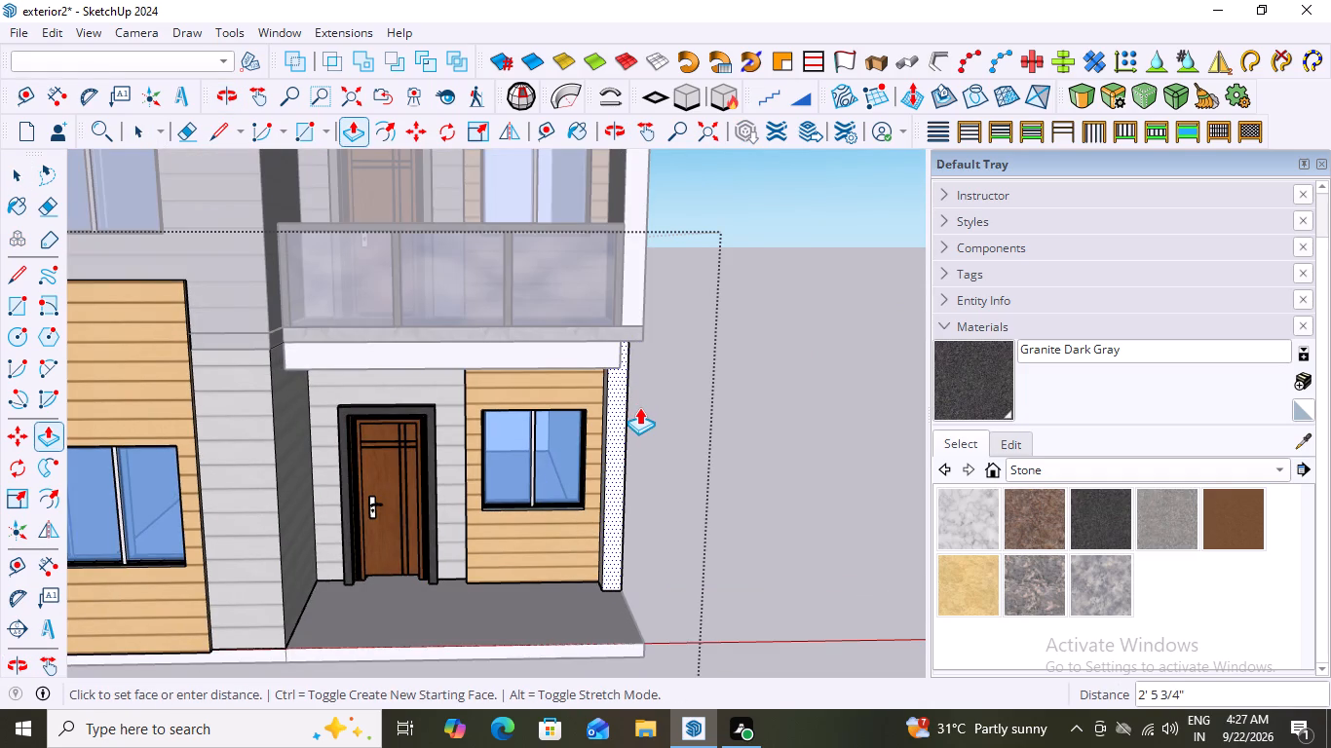
{"action": "middle_click_drag", "start_coordinate": [643, 410], "coordinate": [458, 412]}
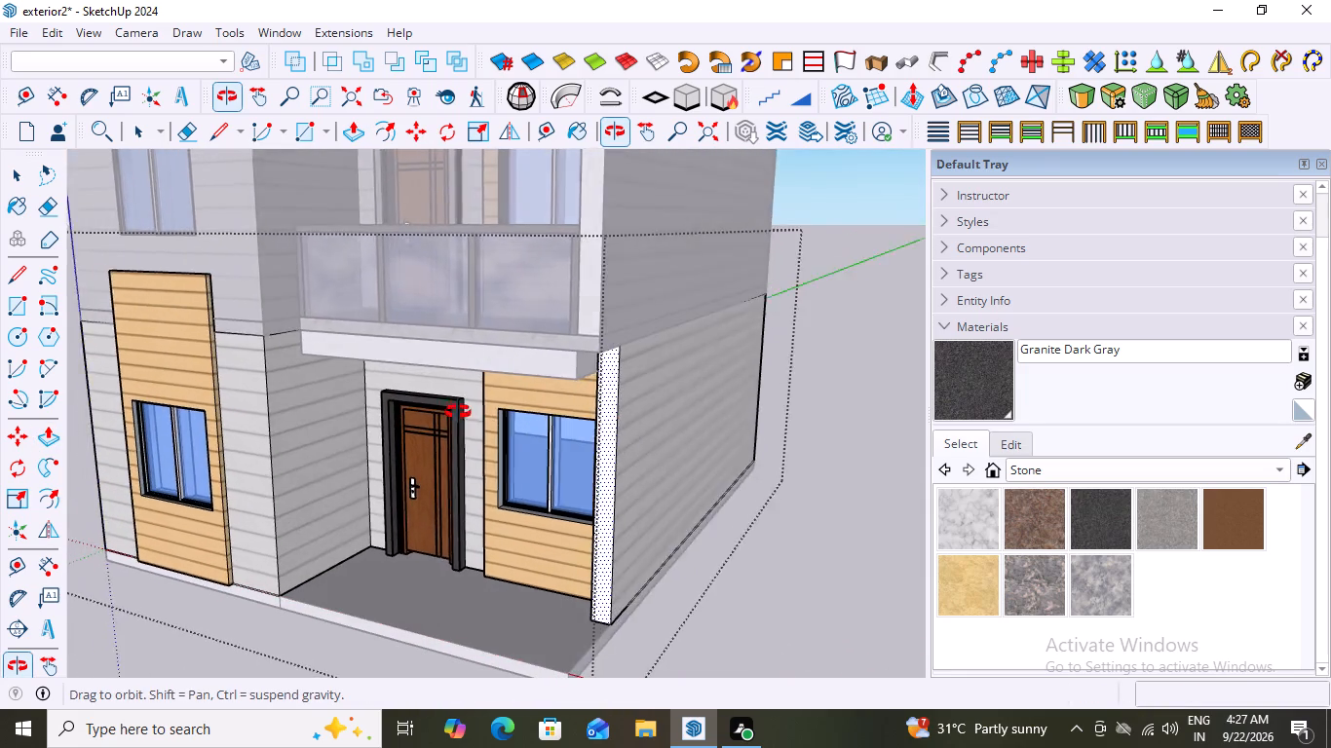
{"action": "middle_click_drag", "start_coordinate": [458, 412], "coordinate": [446, 402]}
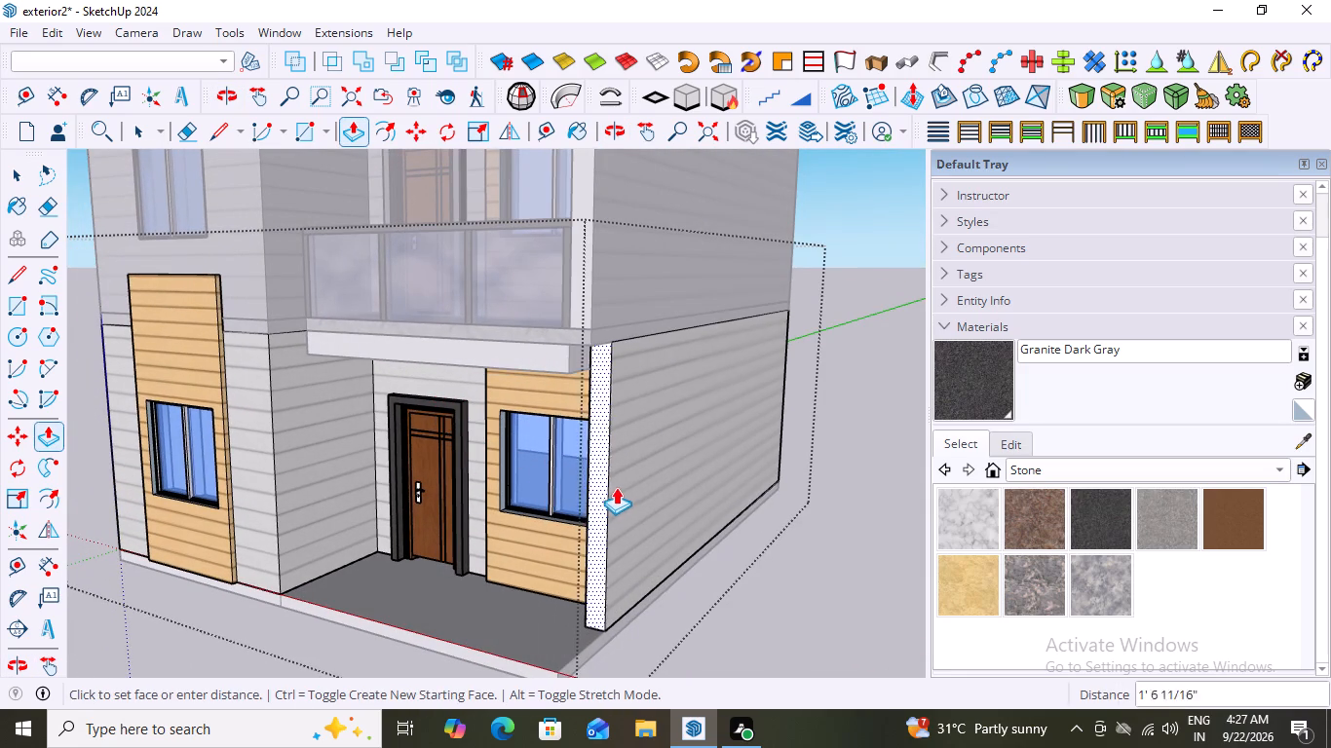
{"action": "left_click", "coordinate": [665, 469]}
Examine where the block under the balcony slab meets the end wall's front, from the front and the end side.
{"action": "middle_click_drag", "start_coordinate": [690, 532], "coordinate": [867, 489]}
{"action": "scroll", "coordinate": [589, 350], "scroll_direction": "up", "scroll_amount": 1}
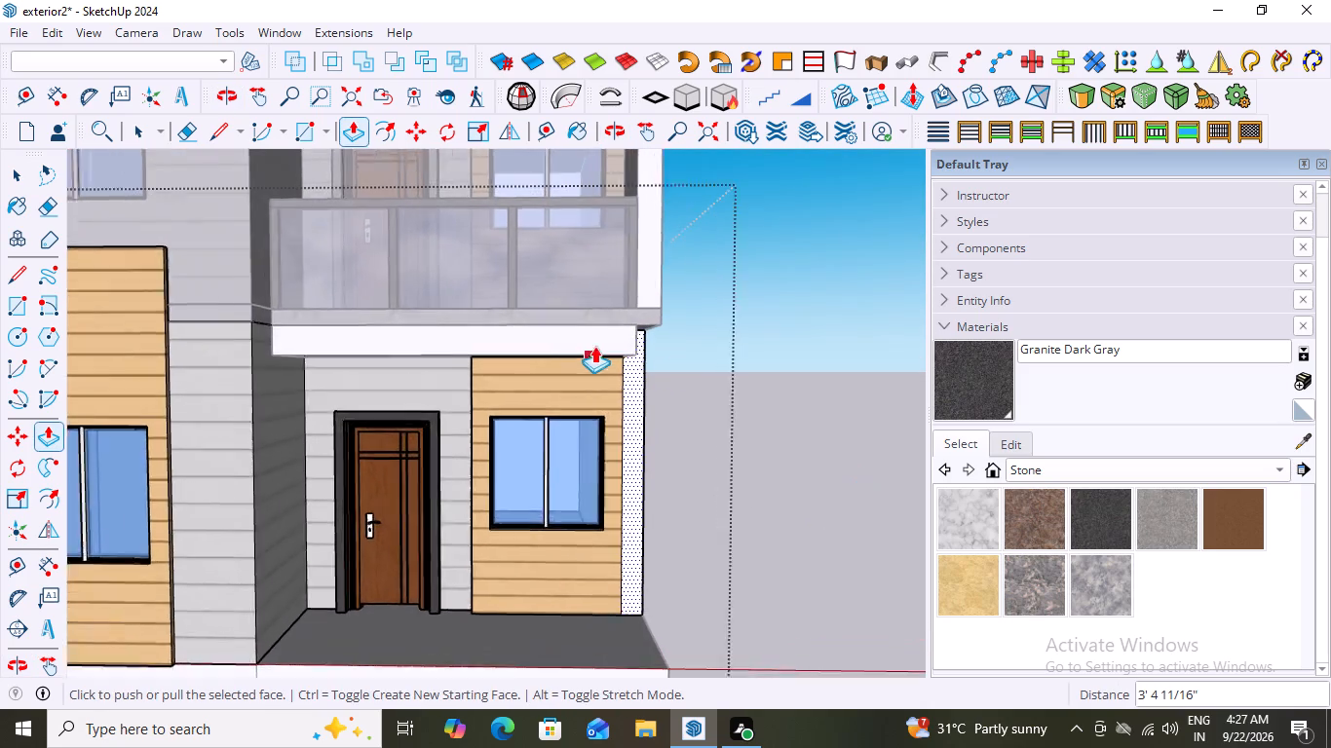
{"action": "scroll", "coordinate": [594, 346], "scroll_direction": "up", "scroll_amount": 11}
{"action": "middle_click_drag", "start_coordinate": [727, 364], "coordinate": [503, 369]}
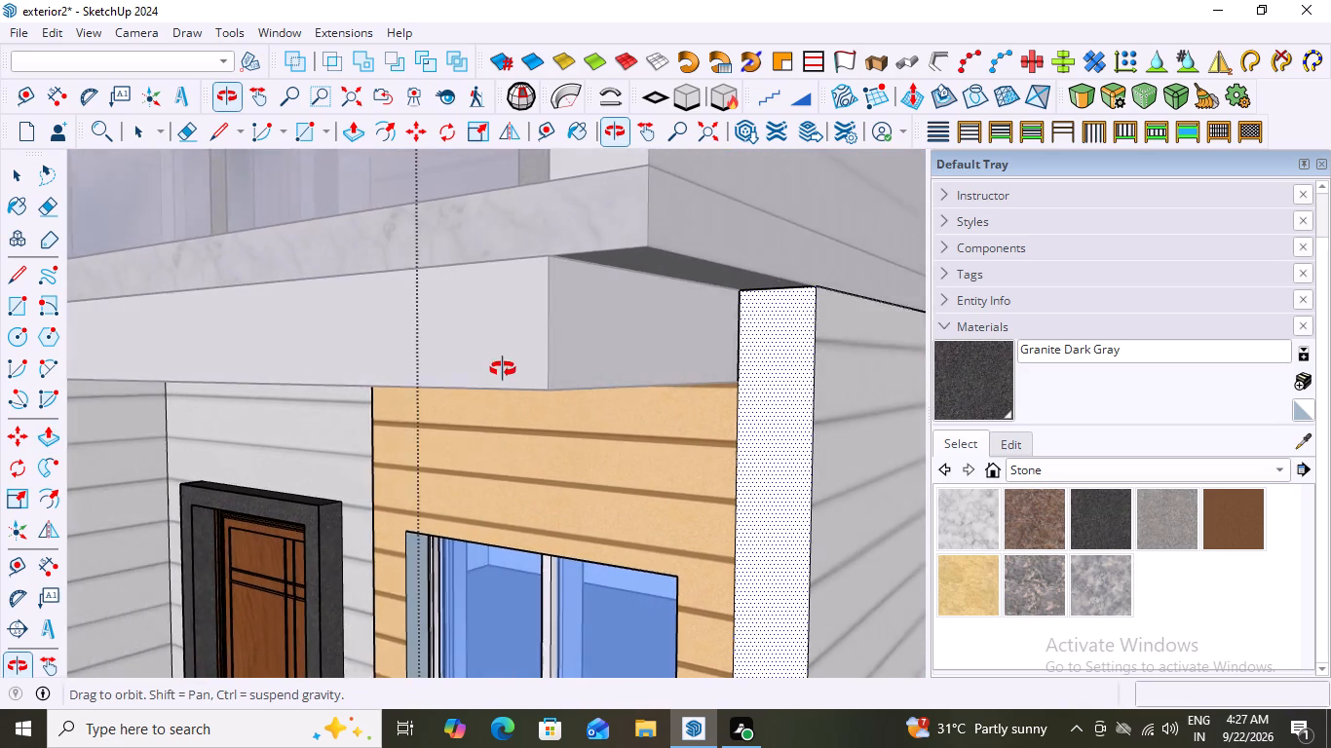
{"action": "middle_click_drag", "start_coordinate": [503, 369], "coordinate": [504, 373]}
{"action": "key", "text": "space"}
{"action": "double_click", "coordinate": [587, 364]}
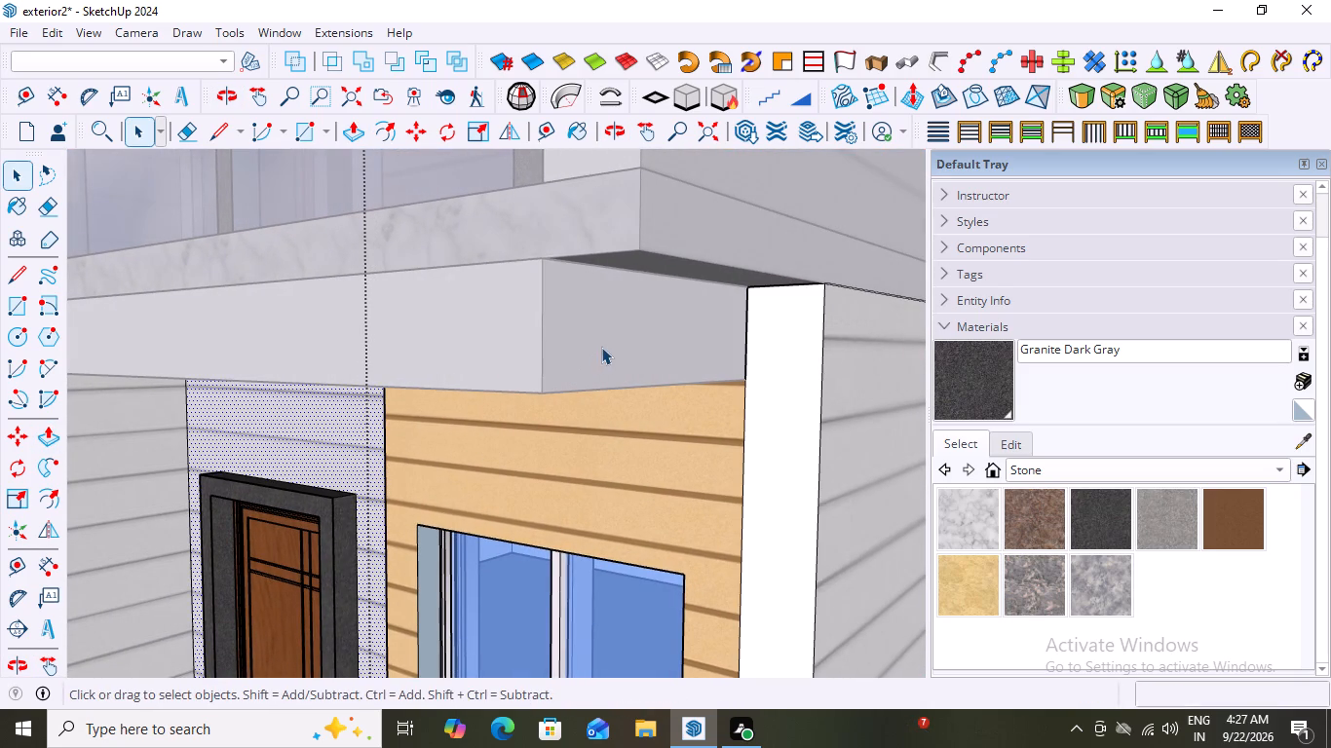
{"action": "triple_click", "coordinate": [601, 346]}
{"action": "triple_click", "coordinate": [601, 346]}
{"action": "scroll", "coordinate": [518, 375], "scroll_direction": "down", "scroll_amount": 9}
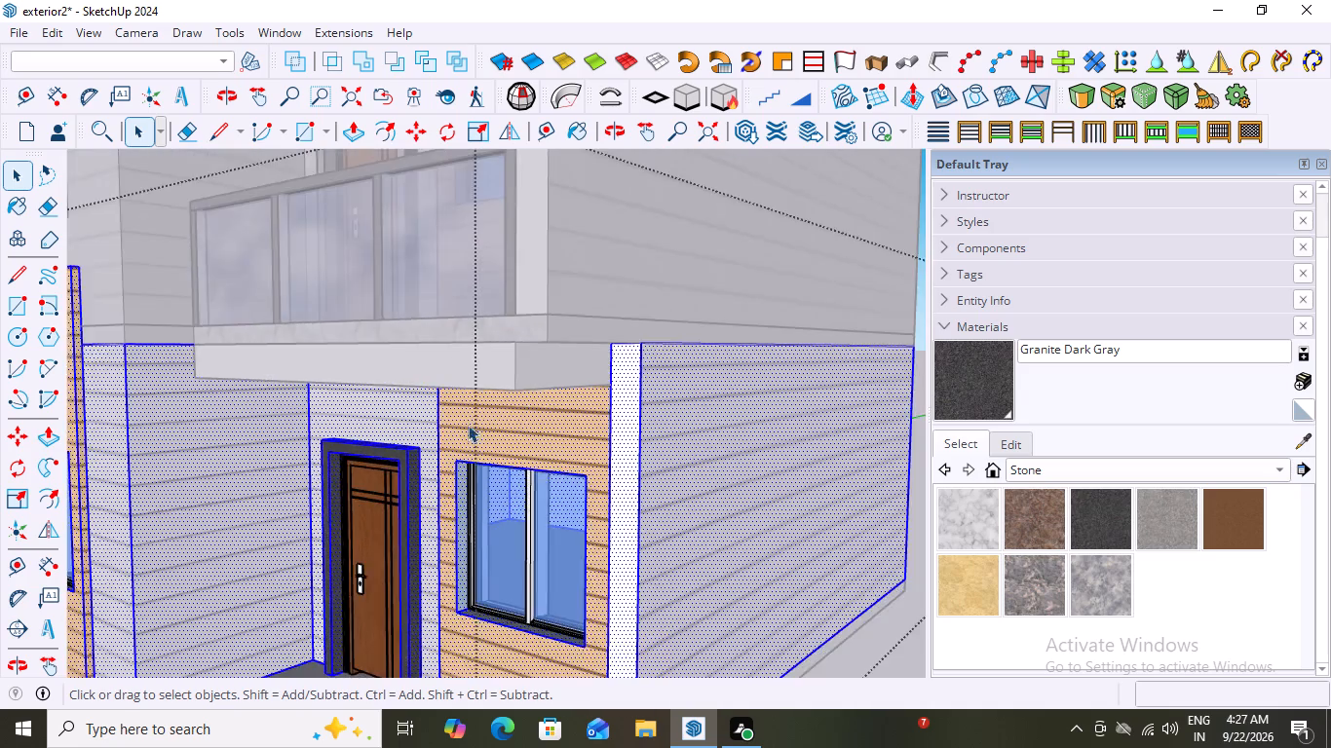
{"action": "scroll", "coordinate": [468, 425], "scroll_direction": "down", "scroll_amount": 10}
{"action": "middle_click", "coordinate": [464, 455]}
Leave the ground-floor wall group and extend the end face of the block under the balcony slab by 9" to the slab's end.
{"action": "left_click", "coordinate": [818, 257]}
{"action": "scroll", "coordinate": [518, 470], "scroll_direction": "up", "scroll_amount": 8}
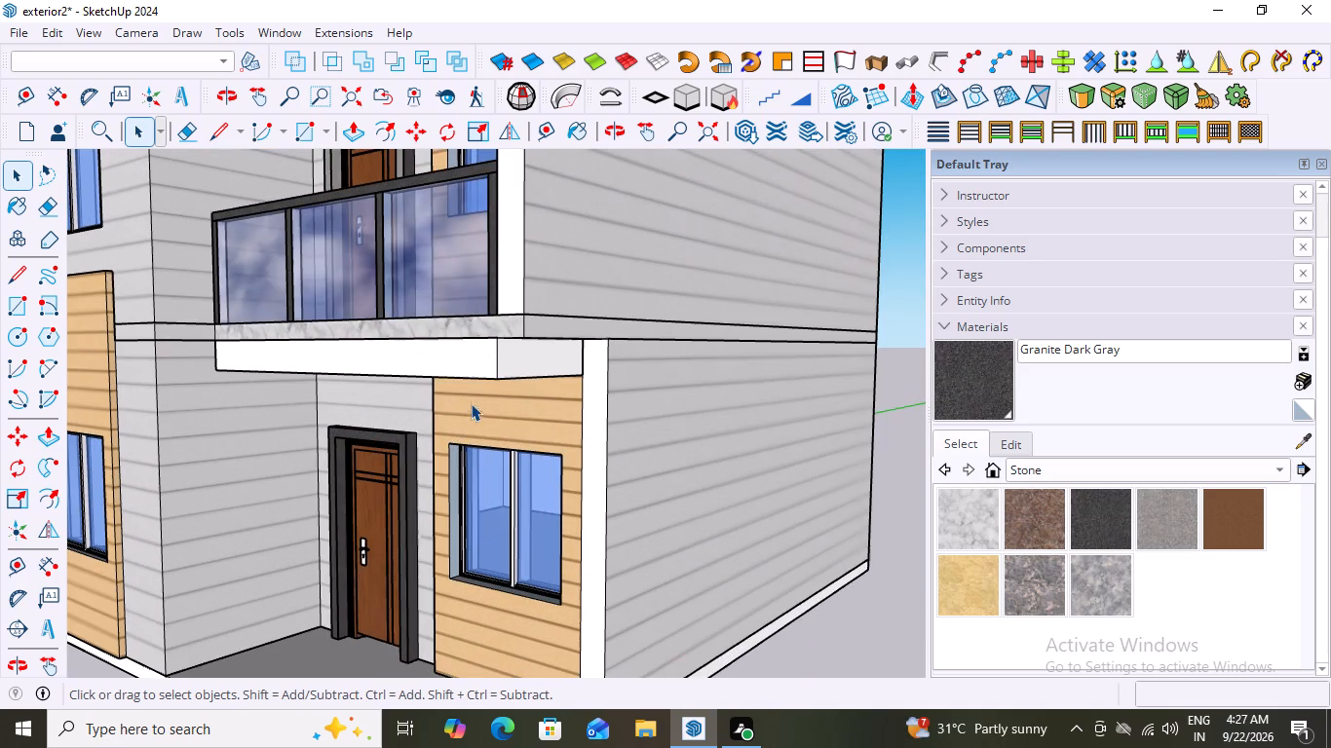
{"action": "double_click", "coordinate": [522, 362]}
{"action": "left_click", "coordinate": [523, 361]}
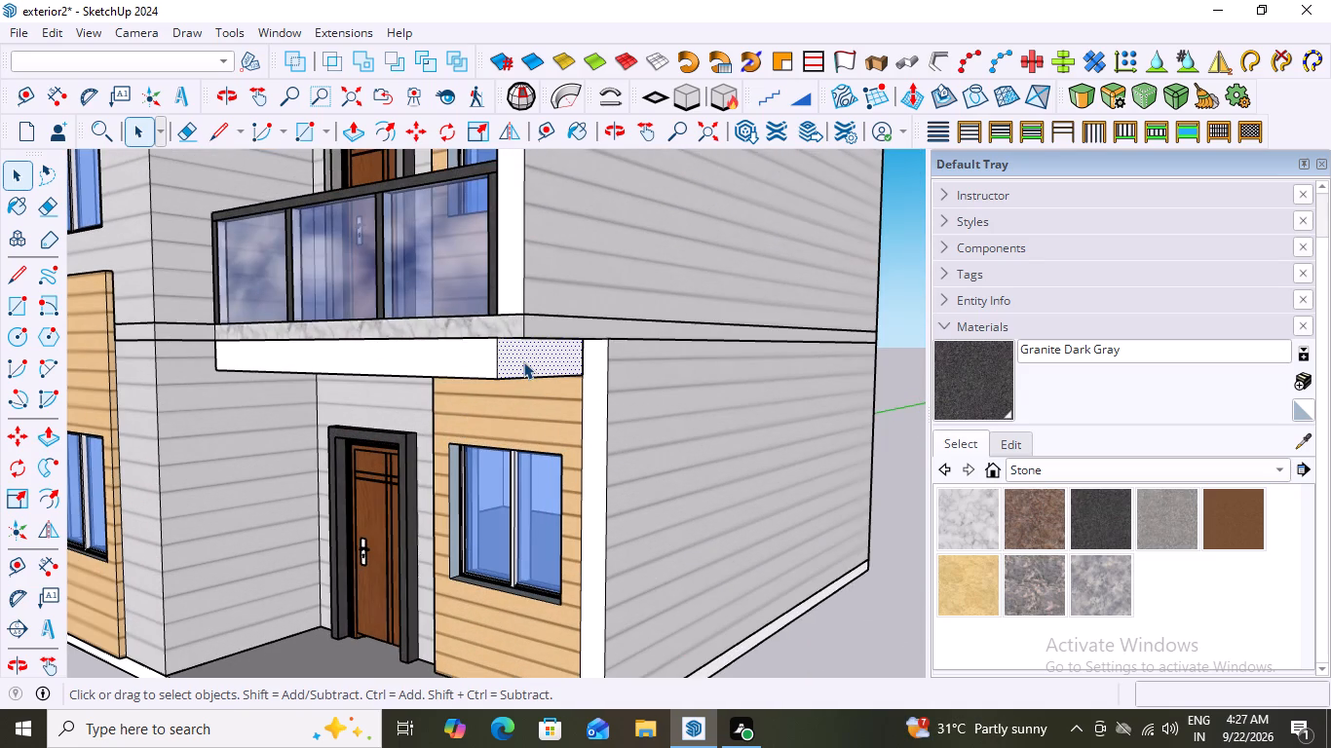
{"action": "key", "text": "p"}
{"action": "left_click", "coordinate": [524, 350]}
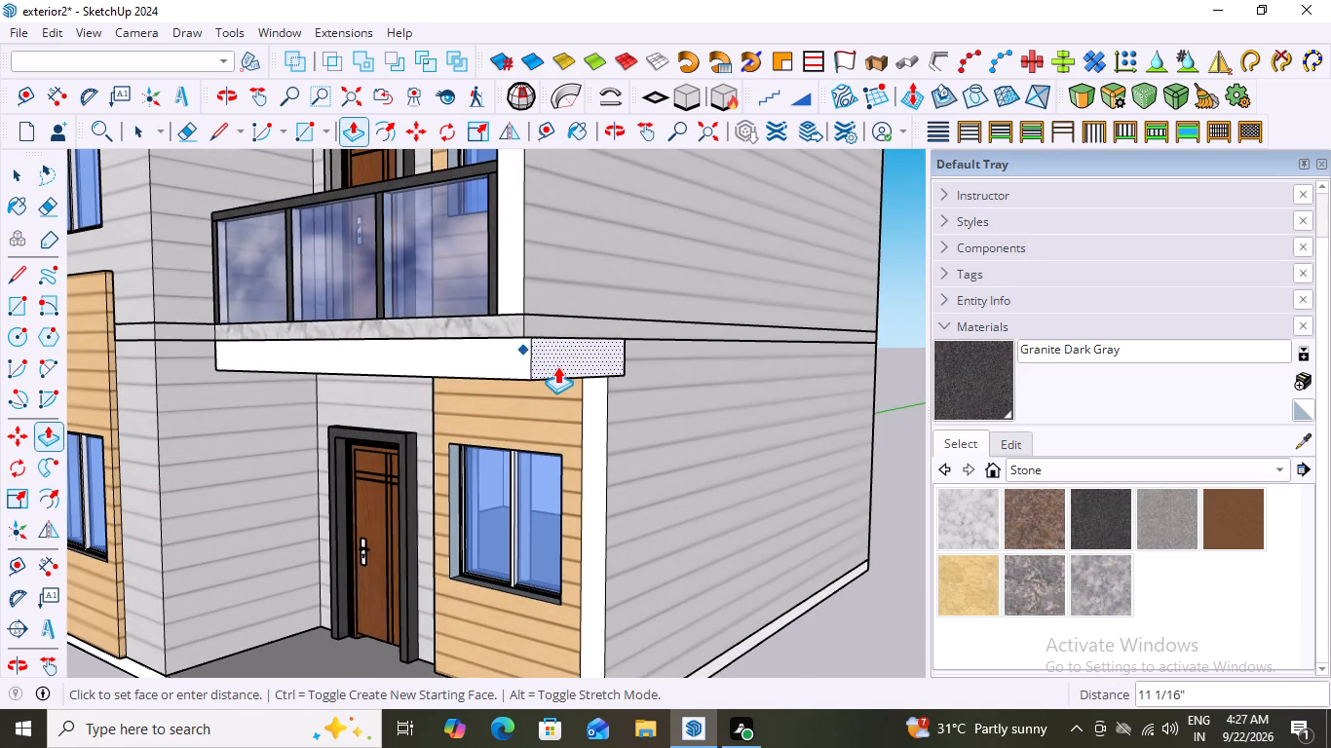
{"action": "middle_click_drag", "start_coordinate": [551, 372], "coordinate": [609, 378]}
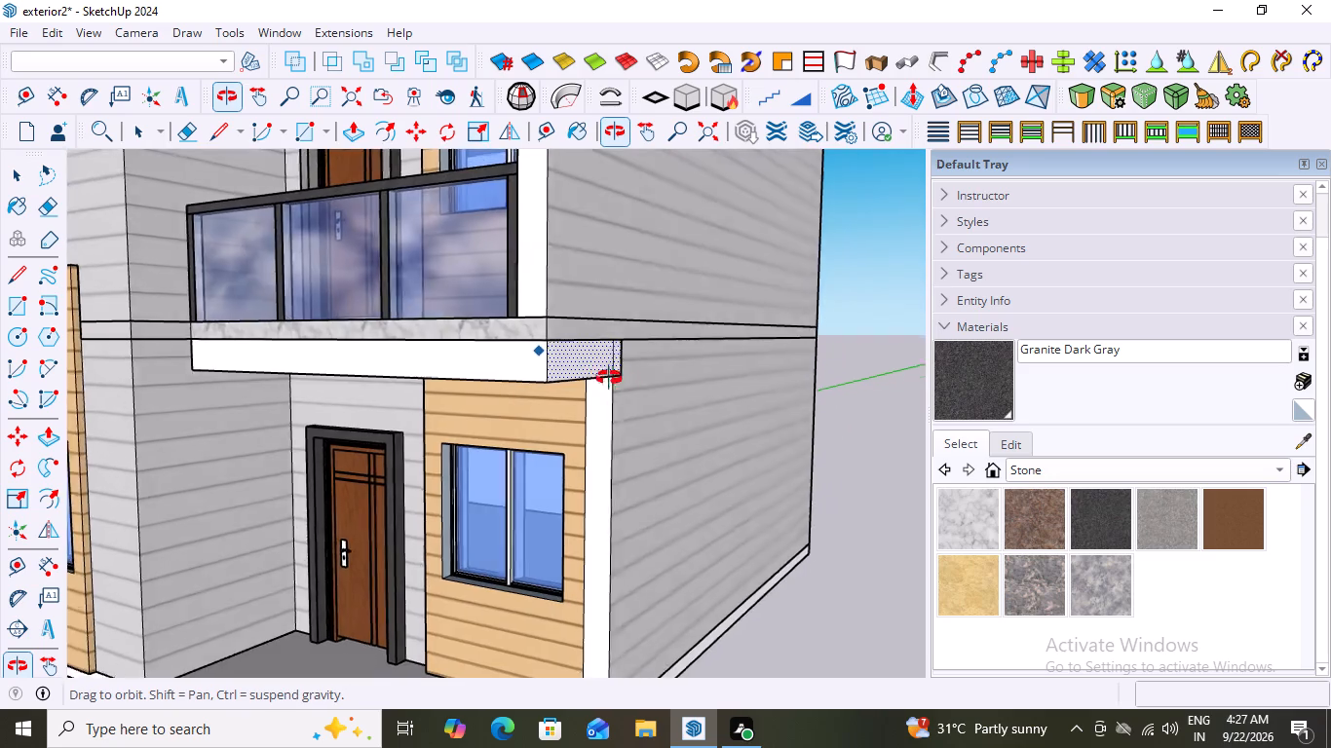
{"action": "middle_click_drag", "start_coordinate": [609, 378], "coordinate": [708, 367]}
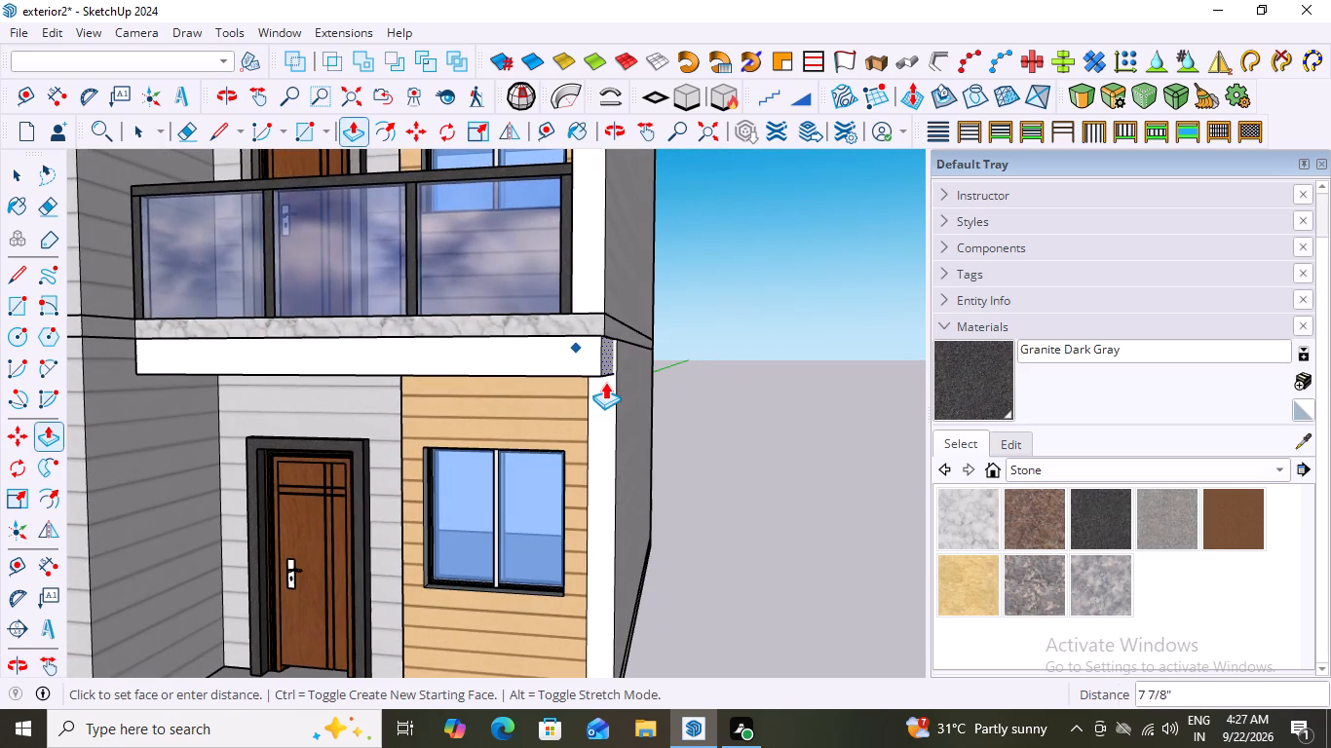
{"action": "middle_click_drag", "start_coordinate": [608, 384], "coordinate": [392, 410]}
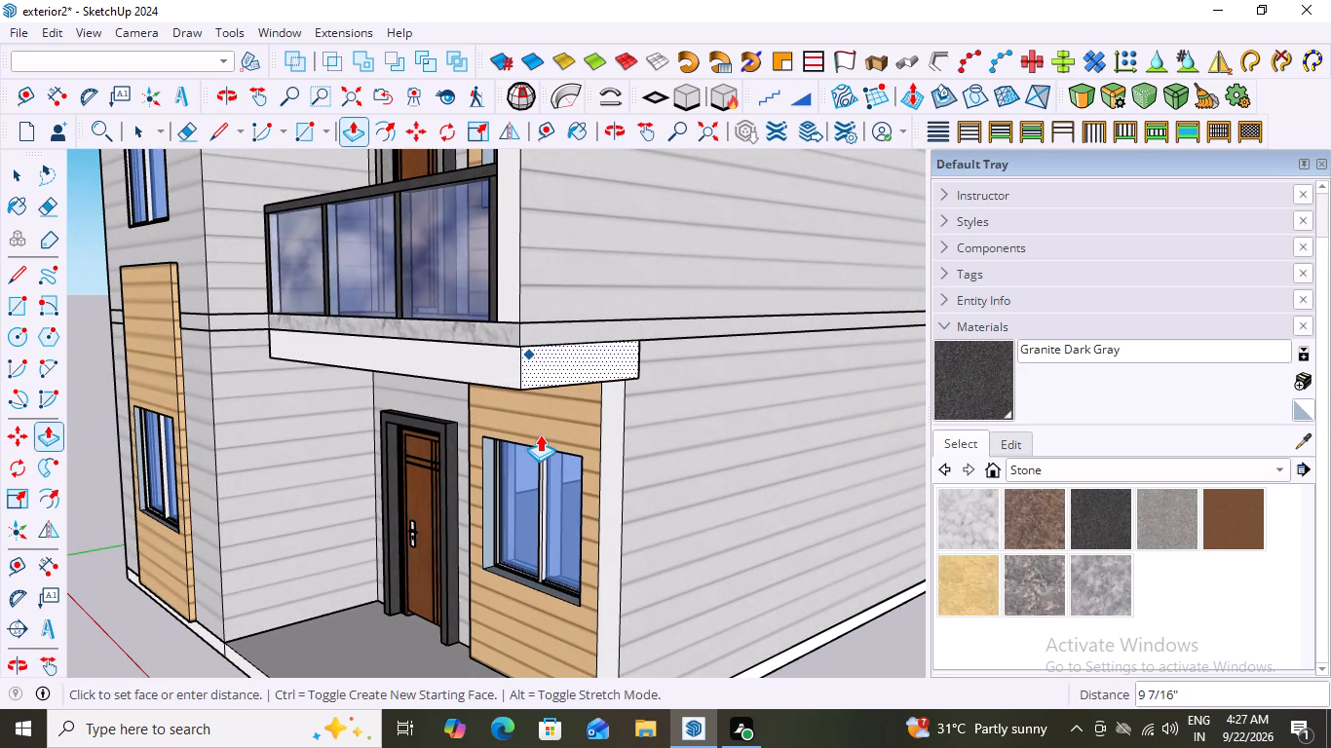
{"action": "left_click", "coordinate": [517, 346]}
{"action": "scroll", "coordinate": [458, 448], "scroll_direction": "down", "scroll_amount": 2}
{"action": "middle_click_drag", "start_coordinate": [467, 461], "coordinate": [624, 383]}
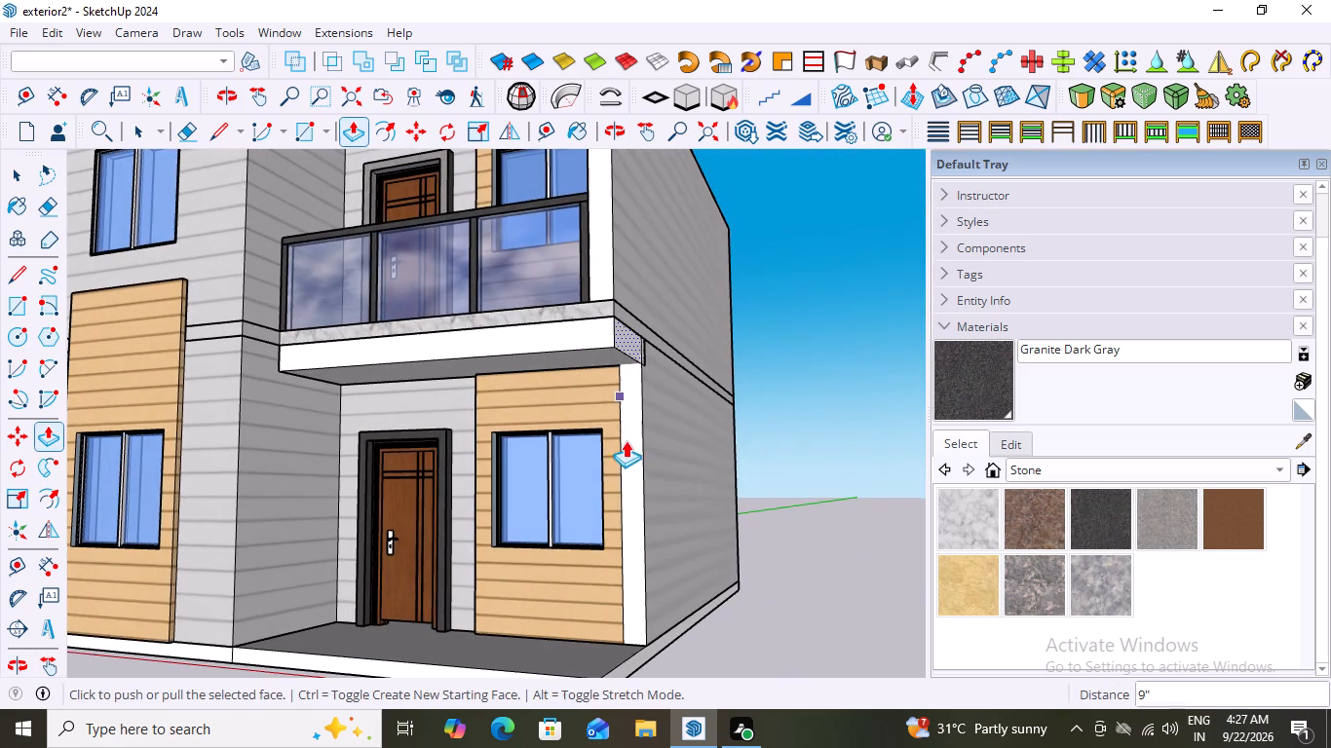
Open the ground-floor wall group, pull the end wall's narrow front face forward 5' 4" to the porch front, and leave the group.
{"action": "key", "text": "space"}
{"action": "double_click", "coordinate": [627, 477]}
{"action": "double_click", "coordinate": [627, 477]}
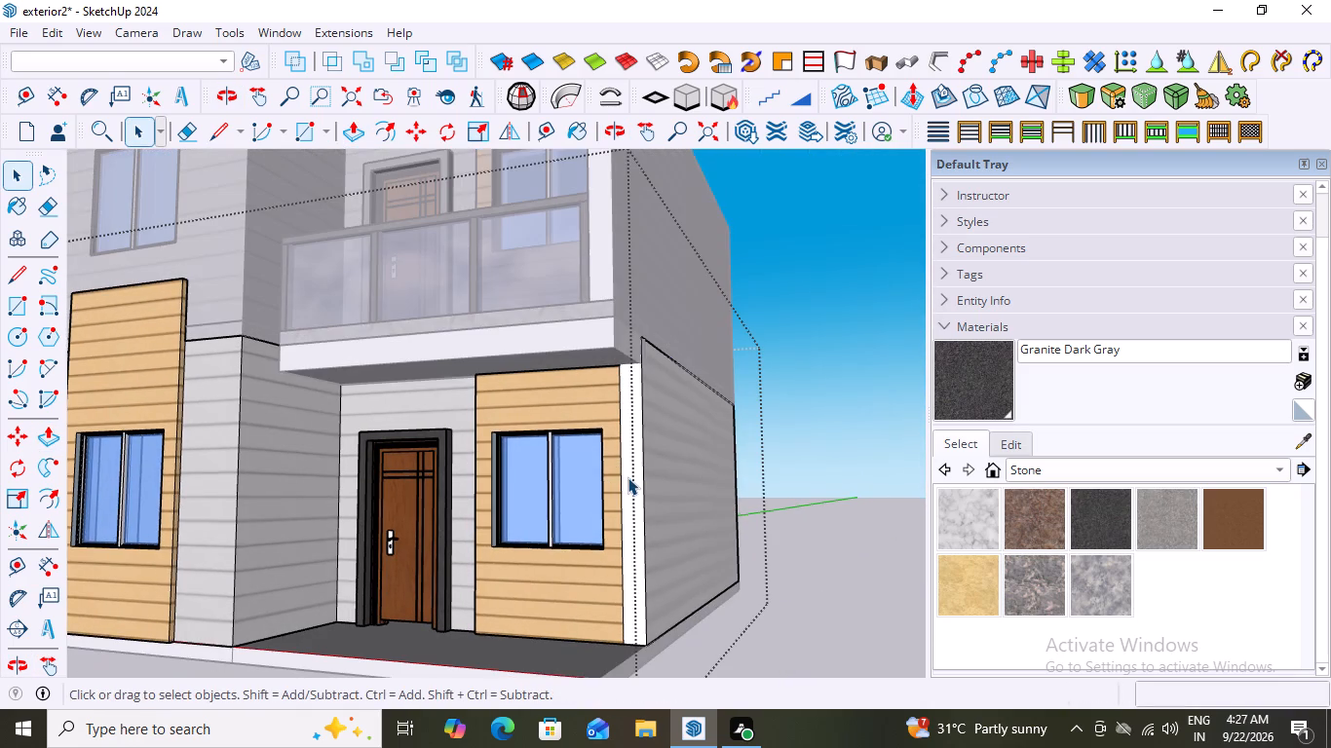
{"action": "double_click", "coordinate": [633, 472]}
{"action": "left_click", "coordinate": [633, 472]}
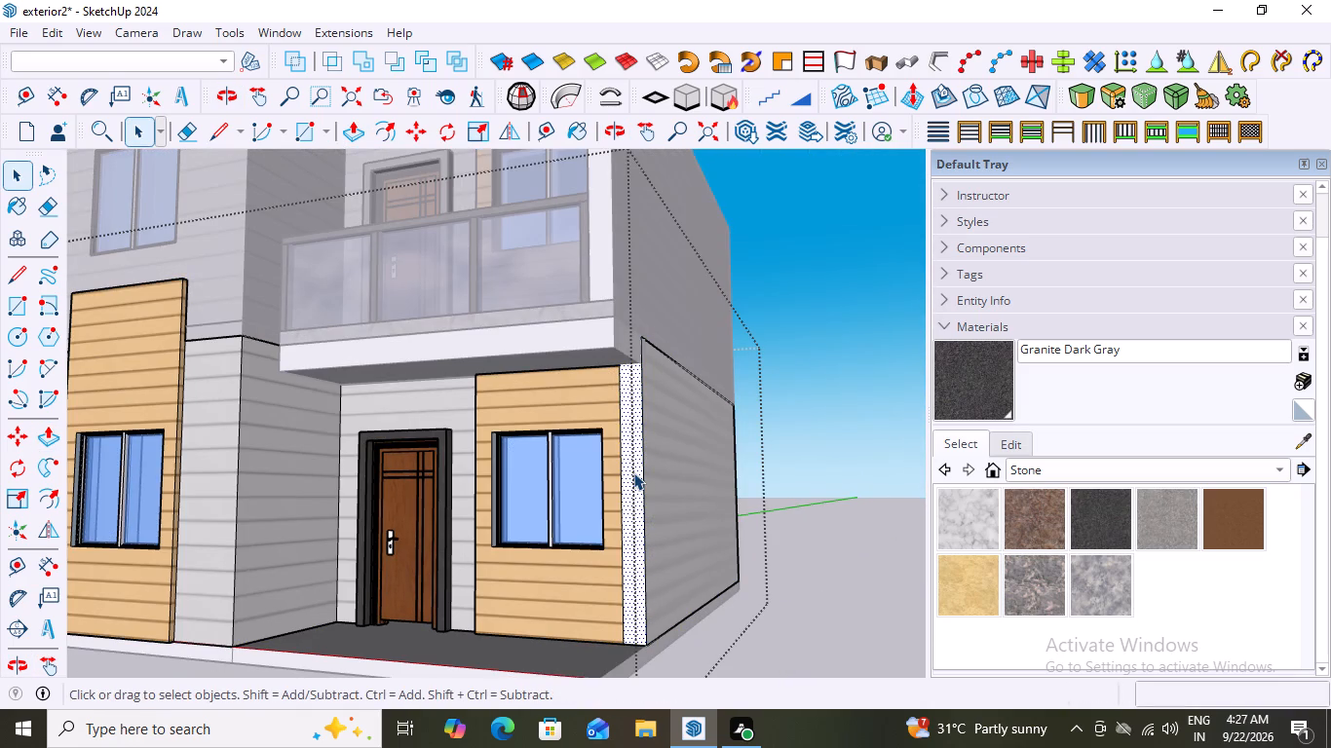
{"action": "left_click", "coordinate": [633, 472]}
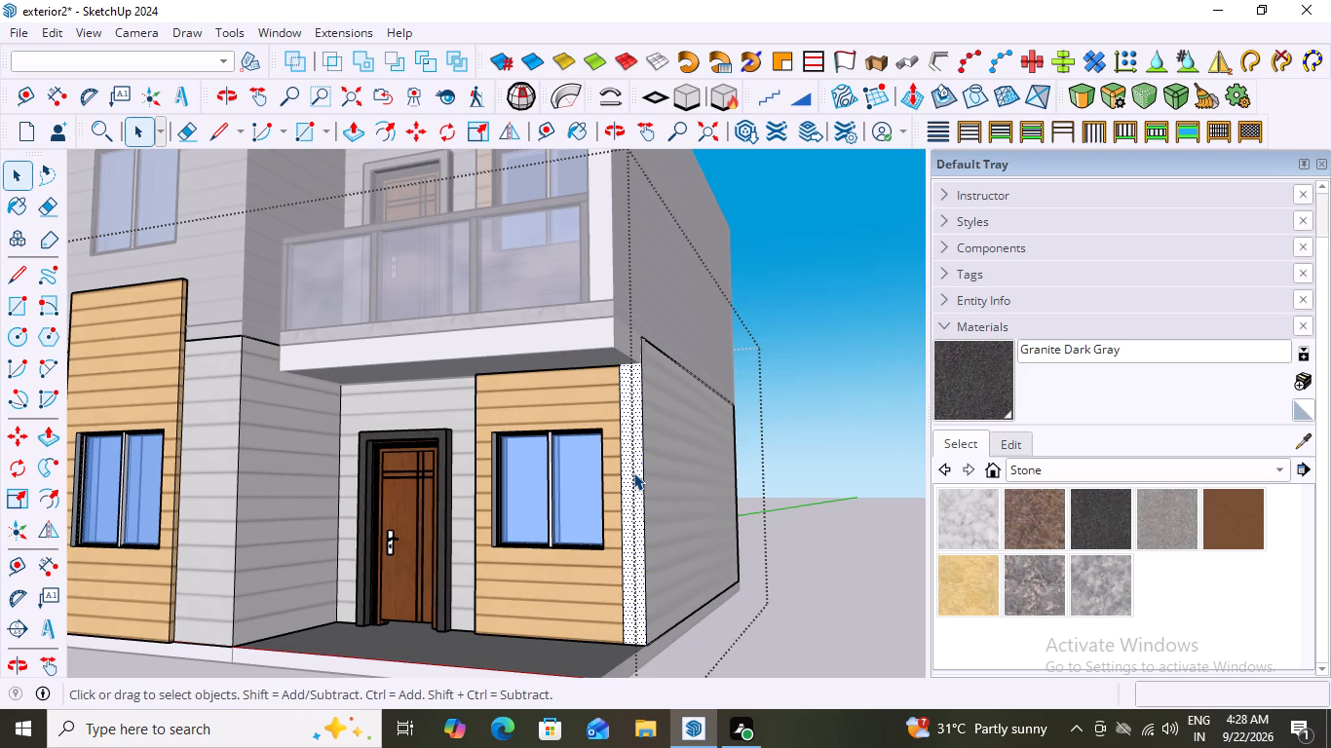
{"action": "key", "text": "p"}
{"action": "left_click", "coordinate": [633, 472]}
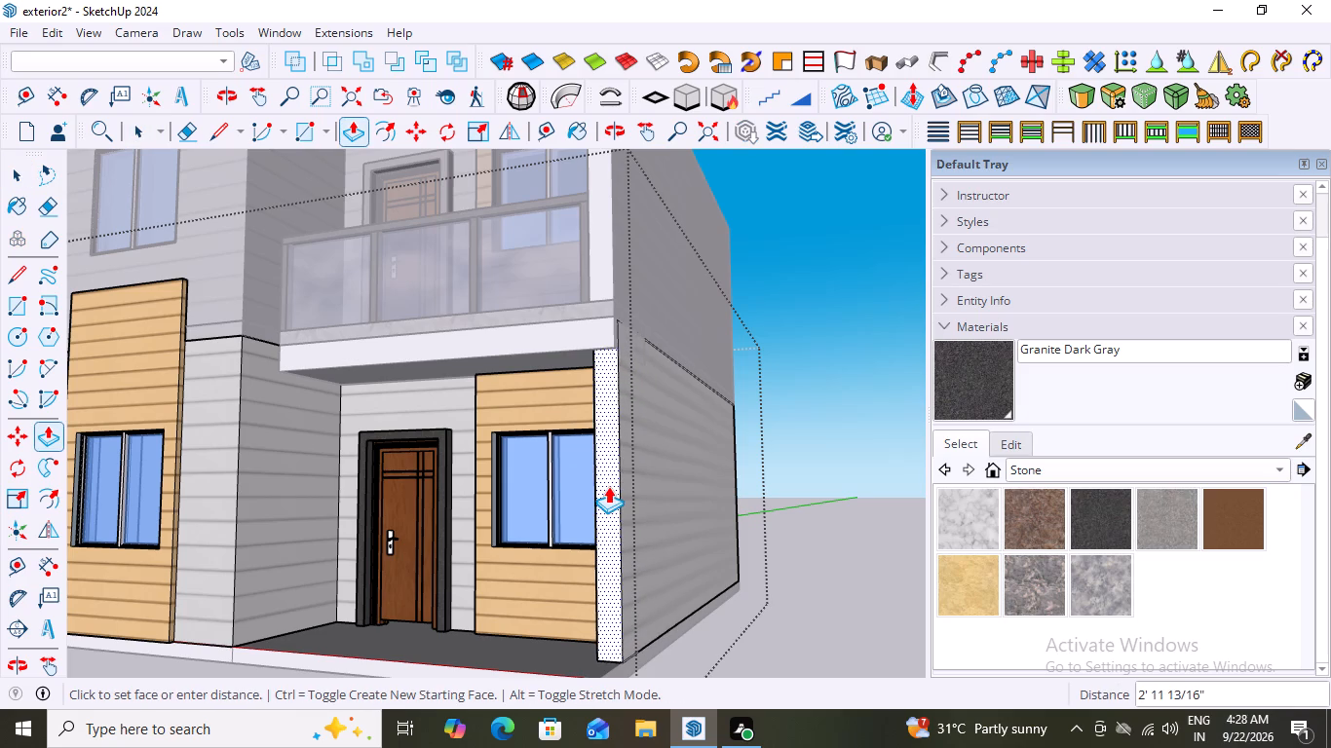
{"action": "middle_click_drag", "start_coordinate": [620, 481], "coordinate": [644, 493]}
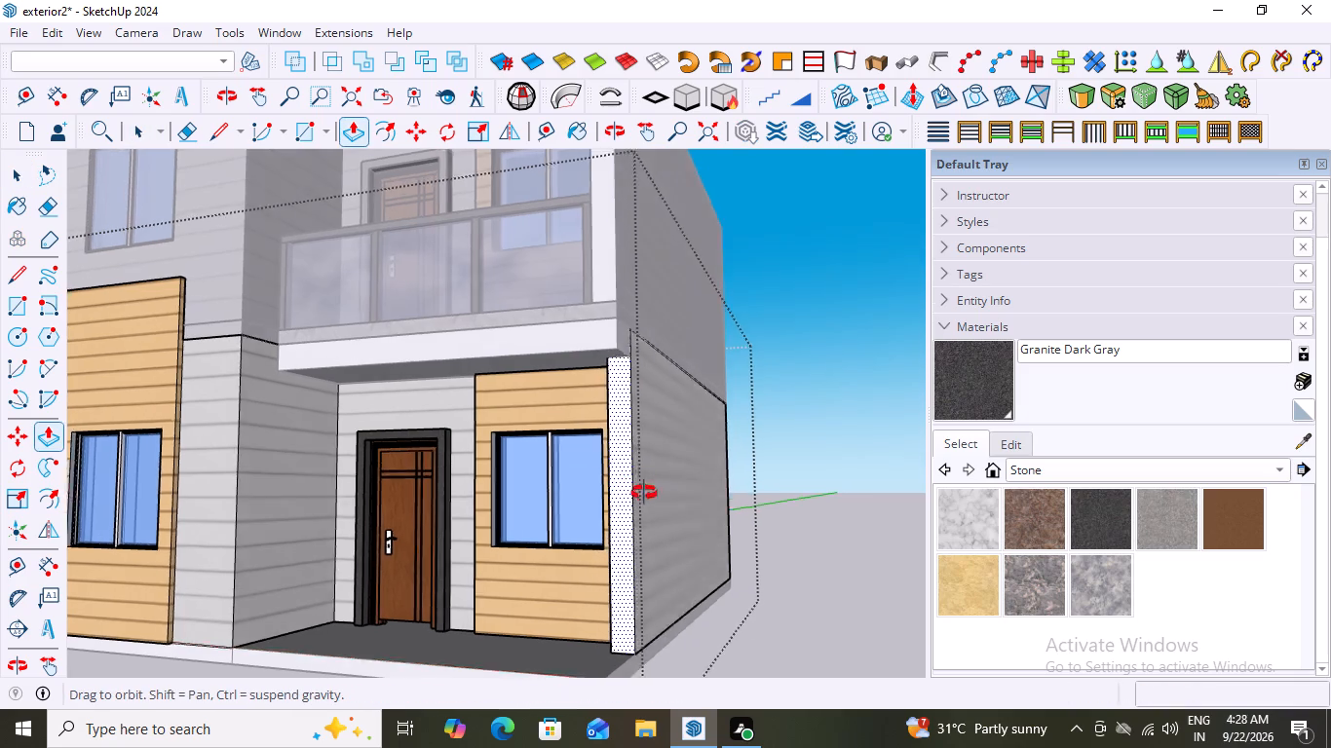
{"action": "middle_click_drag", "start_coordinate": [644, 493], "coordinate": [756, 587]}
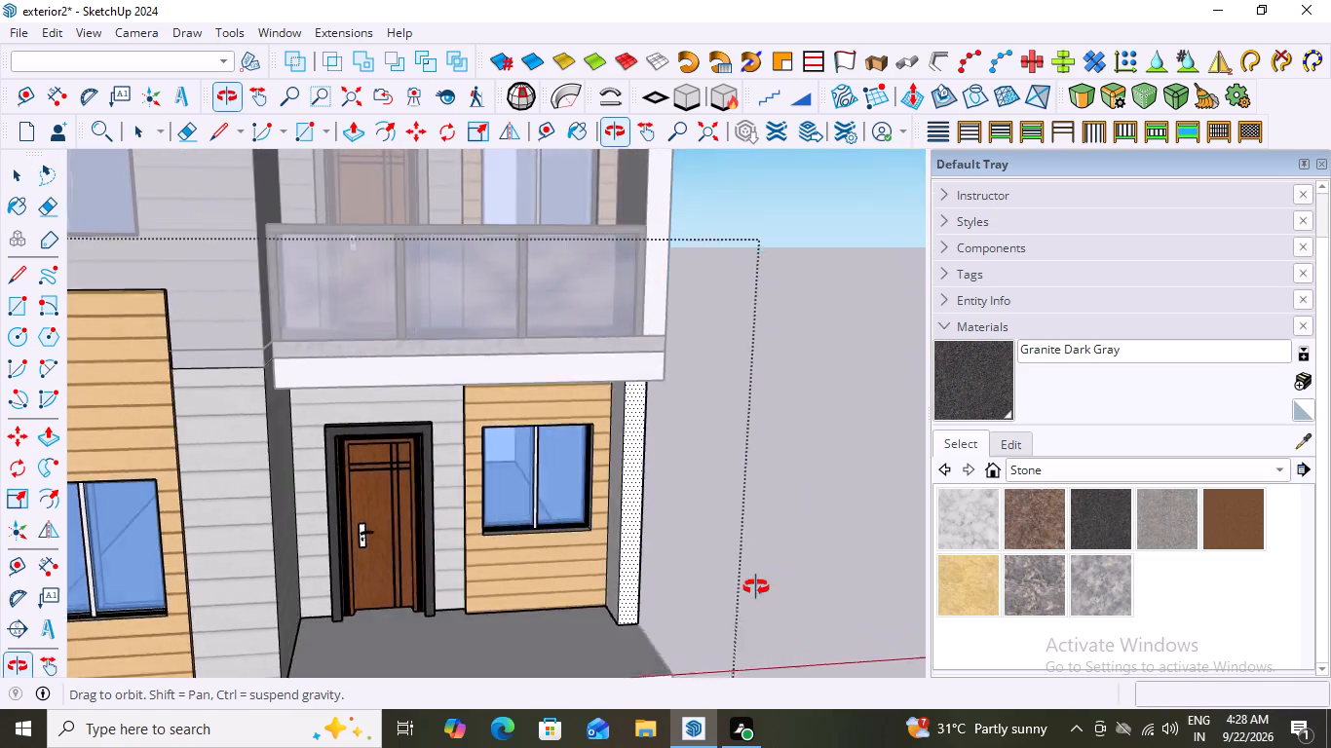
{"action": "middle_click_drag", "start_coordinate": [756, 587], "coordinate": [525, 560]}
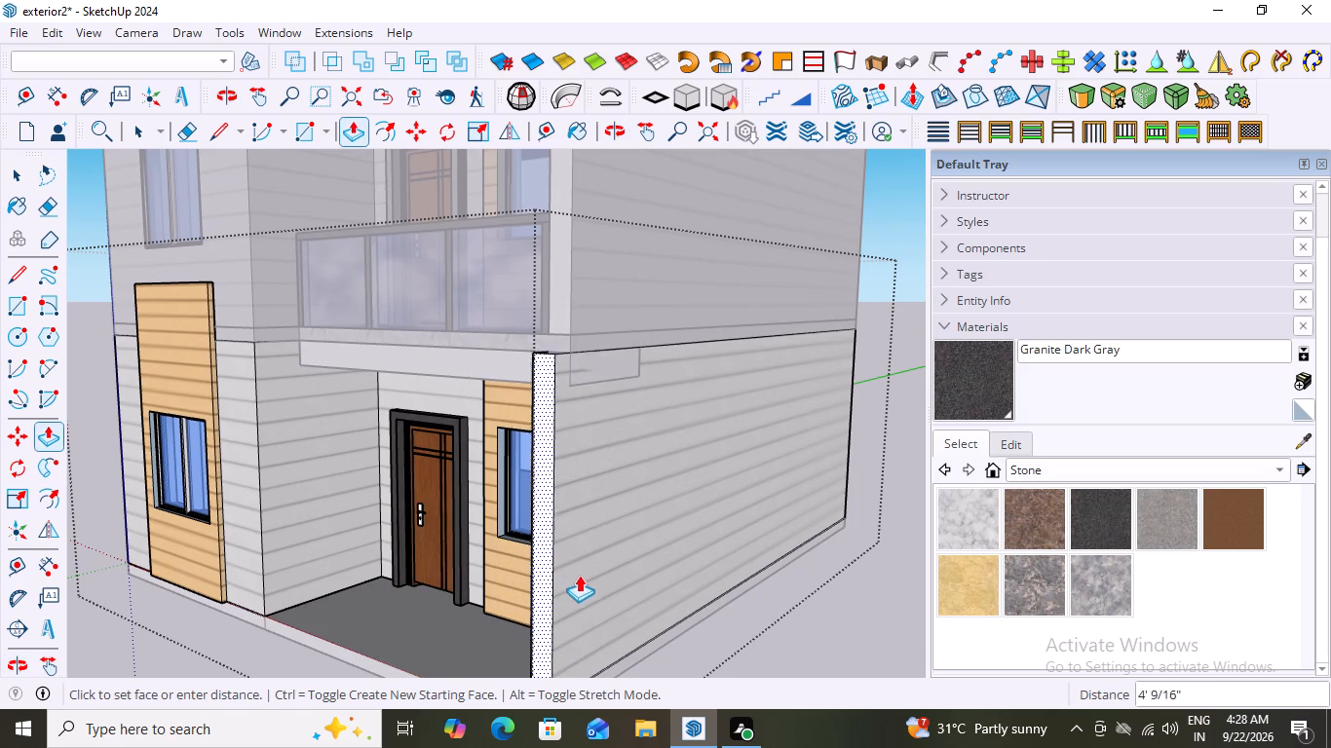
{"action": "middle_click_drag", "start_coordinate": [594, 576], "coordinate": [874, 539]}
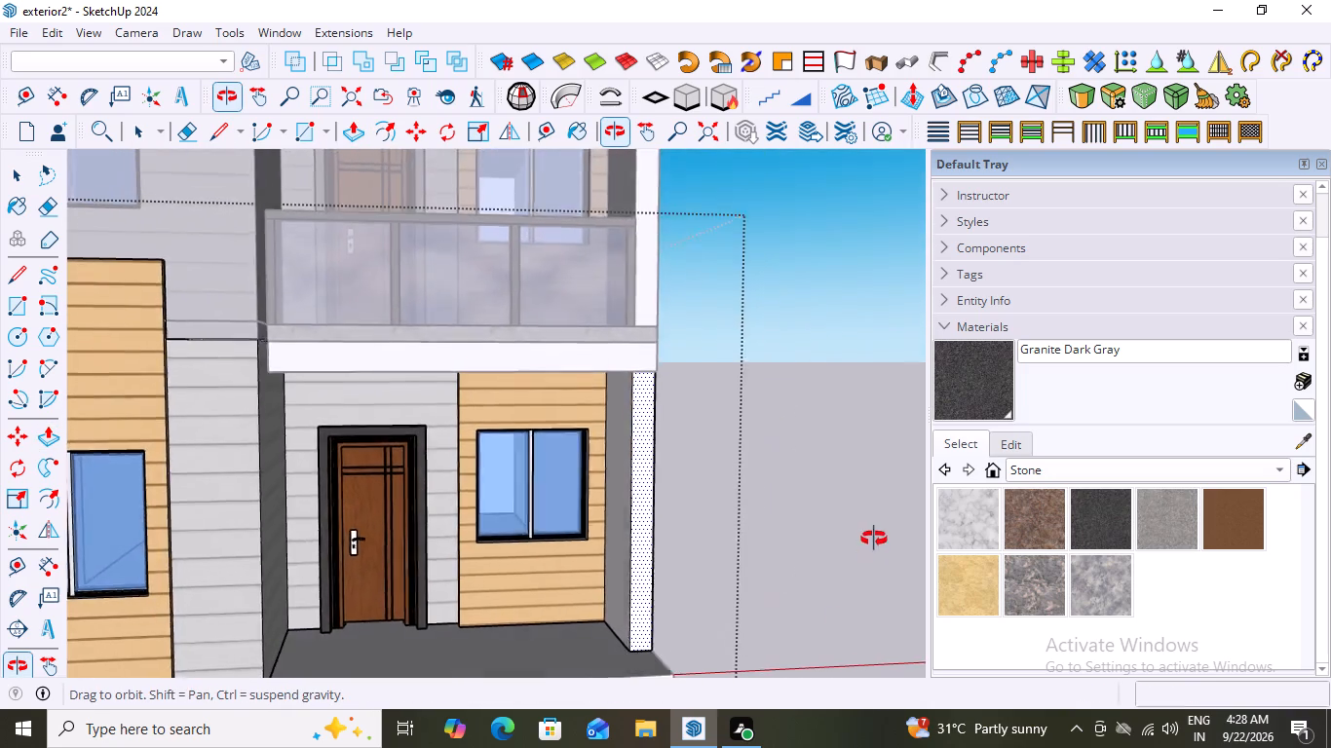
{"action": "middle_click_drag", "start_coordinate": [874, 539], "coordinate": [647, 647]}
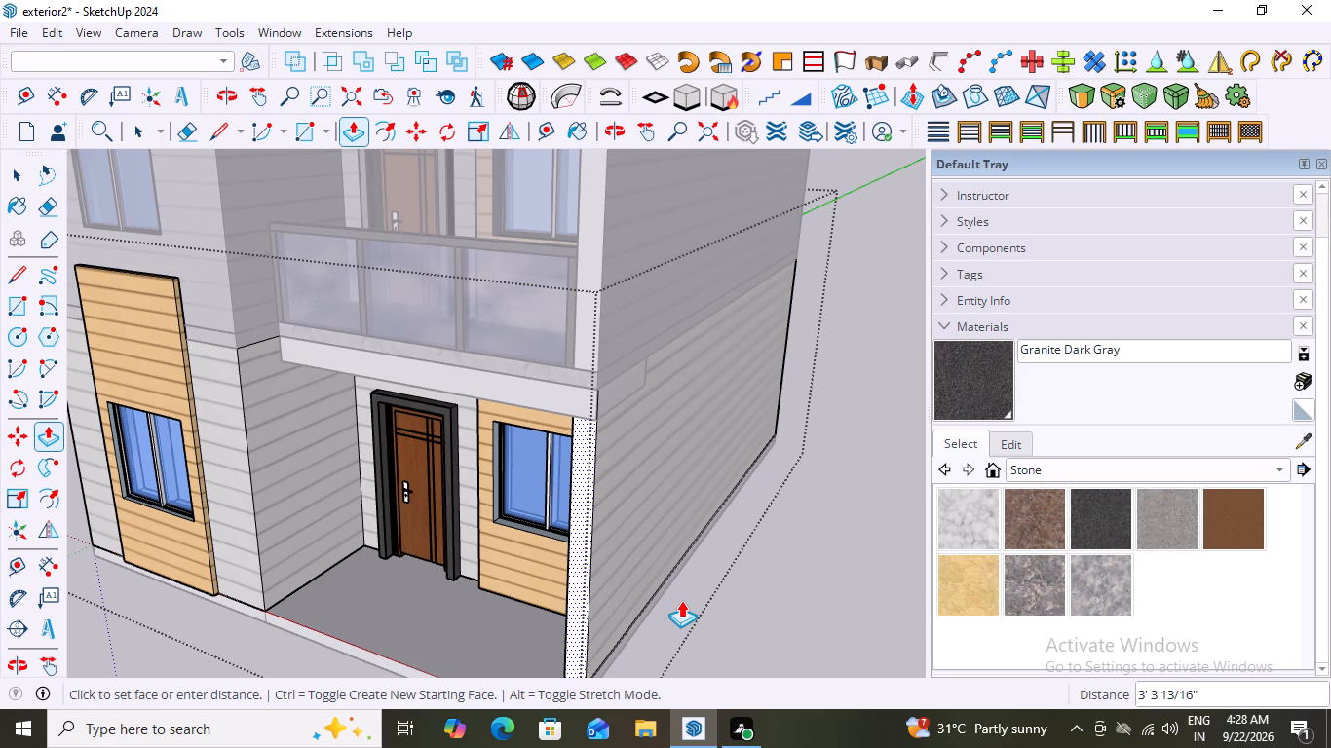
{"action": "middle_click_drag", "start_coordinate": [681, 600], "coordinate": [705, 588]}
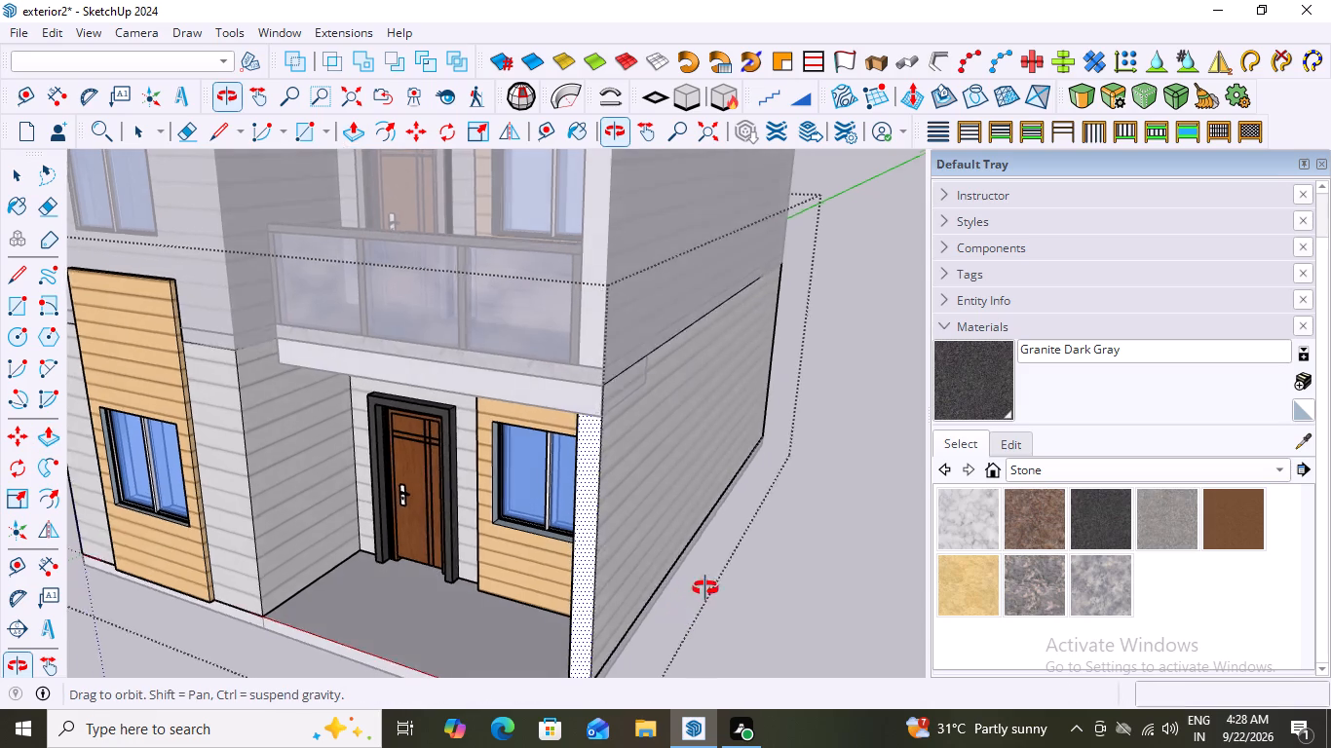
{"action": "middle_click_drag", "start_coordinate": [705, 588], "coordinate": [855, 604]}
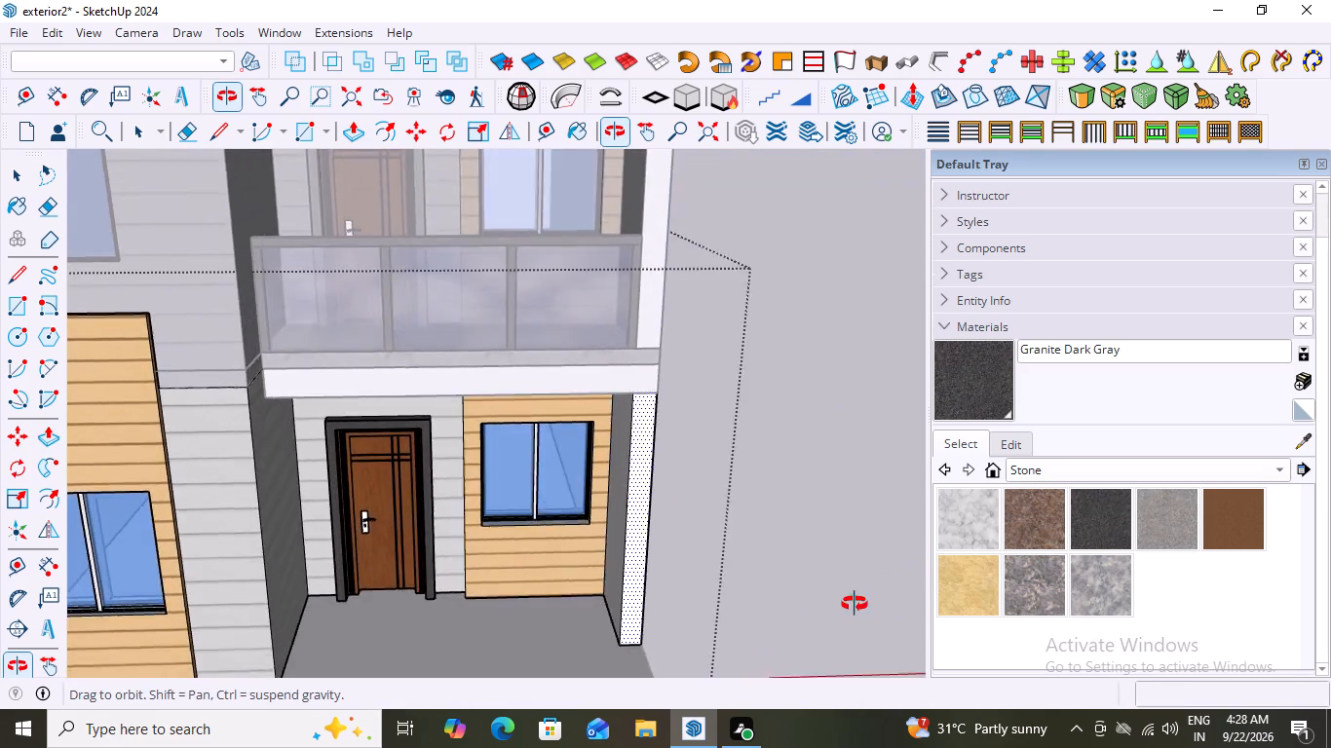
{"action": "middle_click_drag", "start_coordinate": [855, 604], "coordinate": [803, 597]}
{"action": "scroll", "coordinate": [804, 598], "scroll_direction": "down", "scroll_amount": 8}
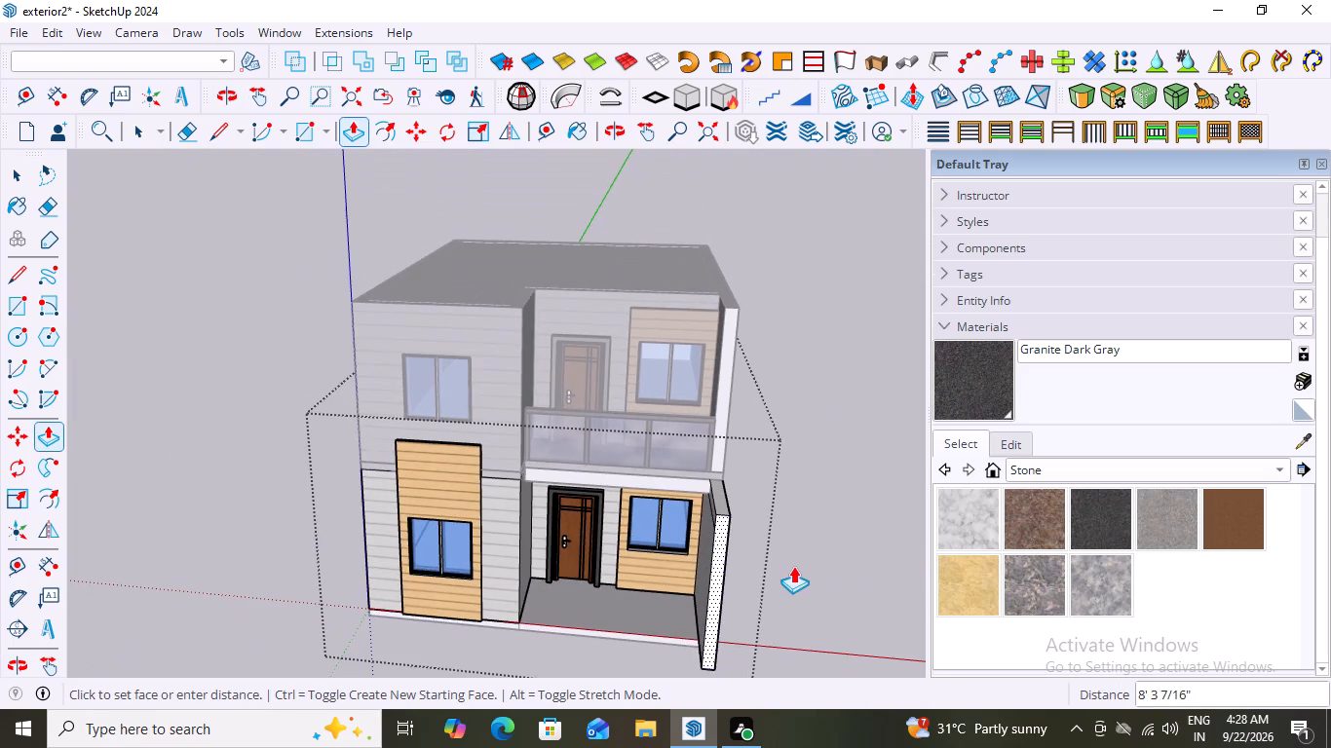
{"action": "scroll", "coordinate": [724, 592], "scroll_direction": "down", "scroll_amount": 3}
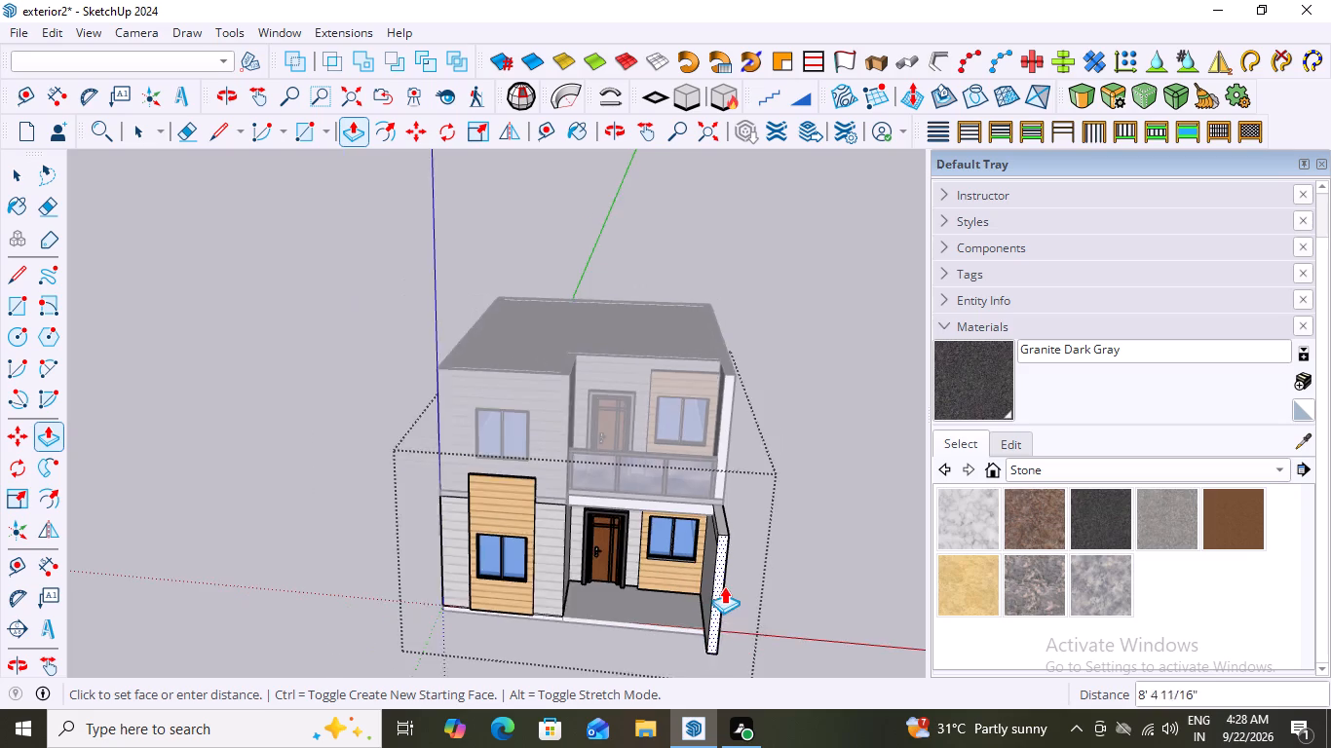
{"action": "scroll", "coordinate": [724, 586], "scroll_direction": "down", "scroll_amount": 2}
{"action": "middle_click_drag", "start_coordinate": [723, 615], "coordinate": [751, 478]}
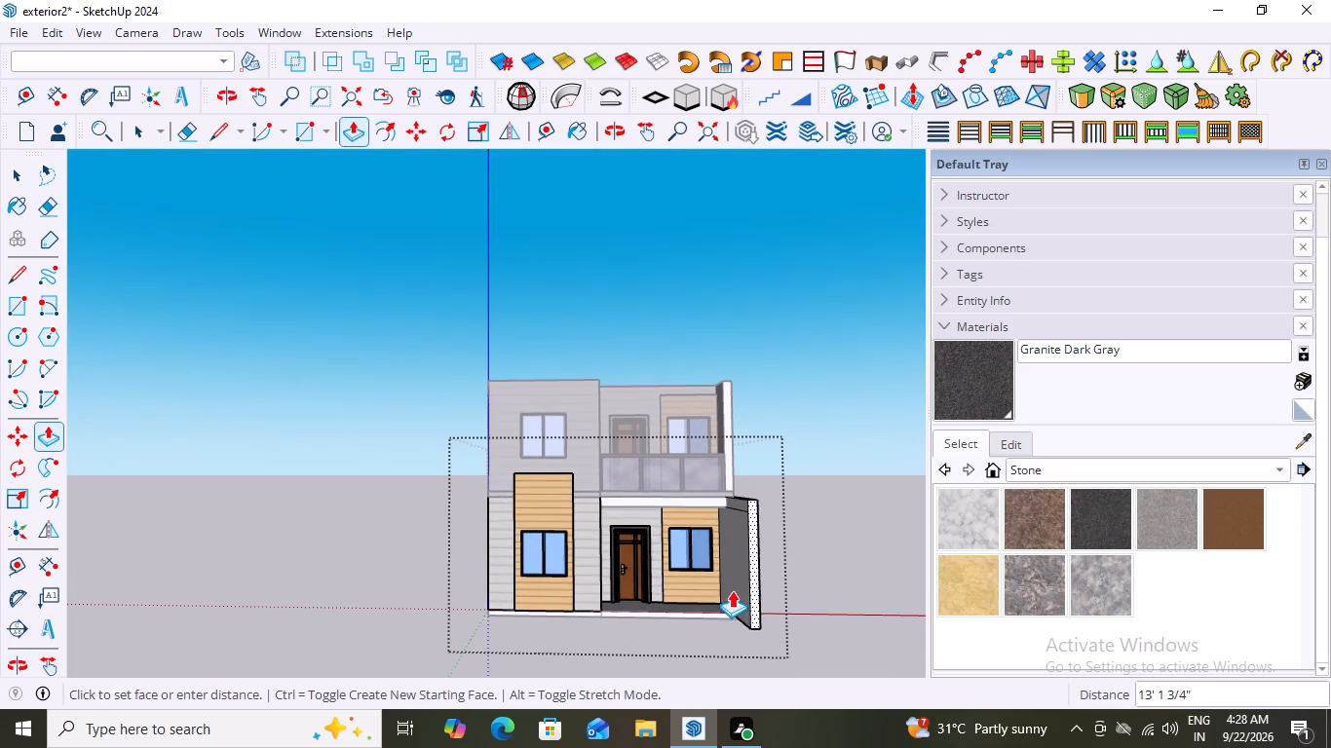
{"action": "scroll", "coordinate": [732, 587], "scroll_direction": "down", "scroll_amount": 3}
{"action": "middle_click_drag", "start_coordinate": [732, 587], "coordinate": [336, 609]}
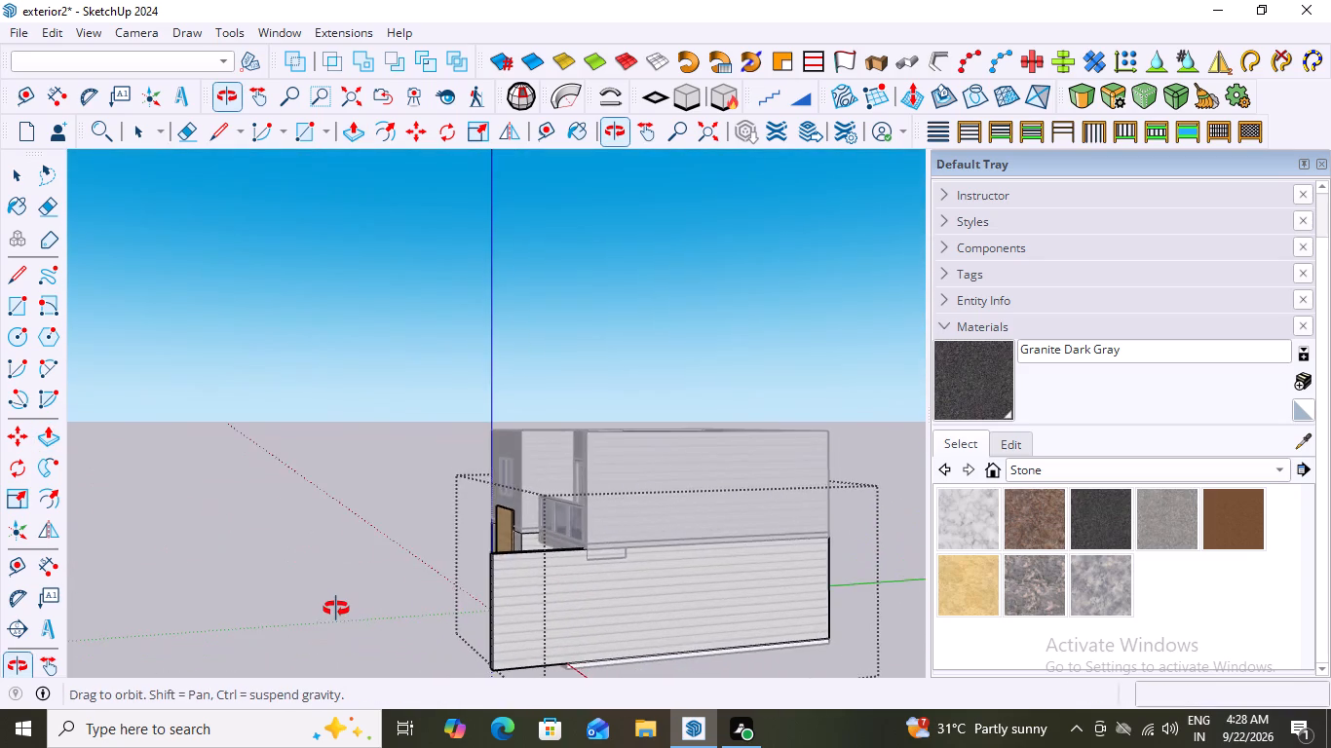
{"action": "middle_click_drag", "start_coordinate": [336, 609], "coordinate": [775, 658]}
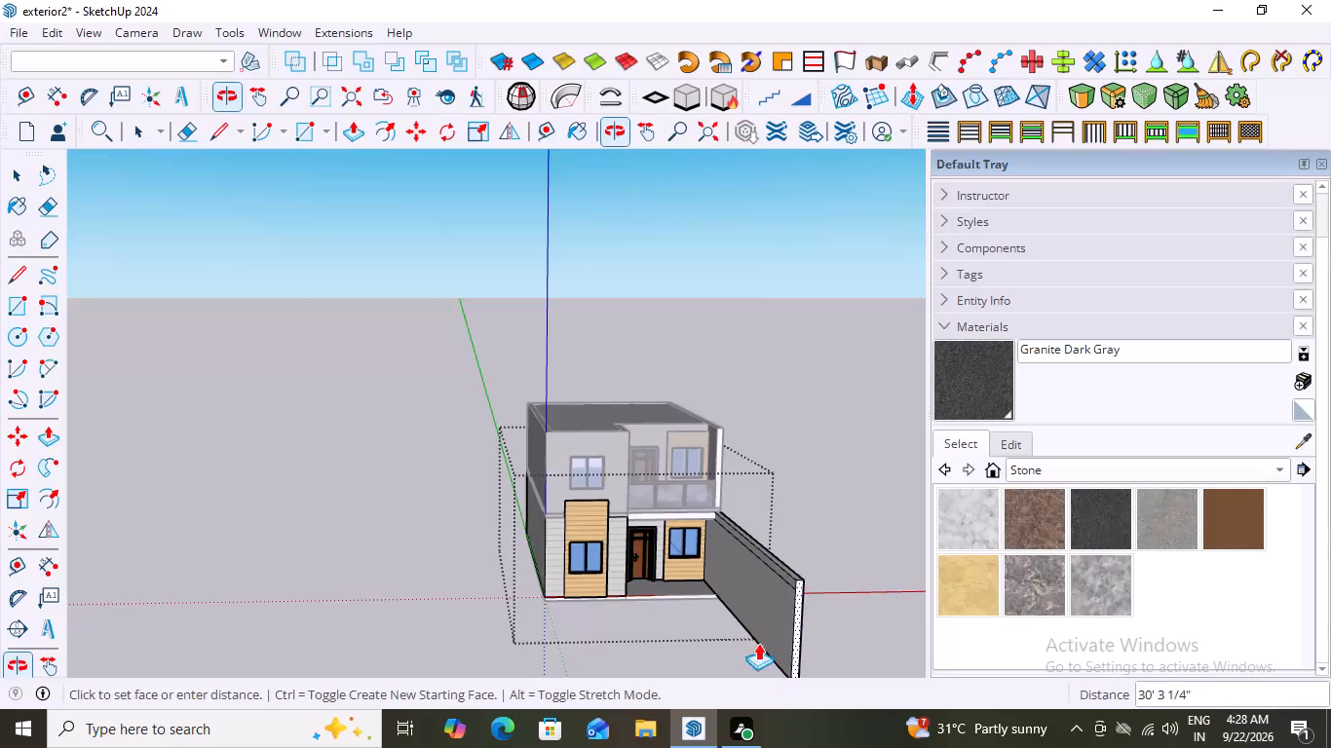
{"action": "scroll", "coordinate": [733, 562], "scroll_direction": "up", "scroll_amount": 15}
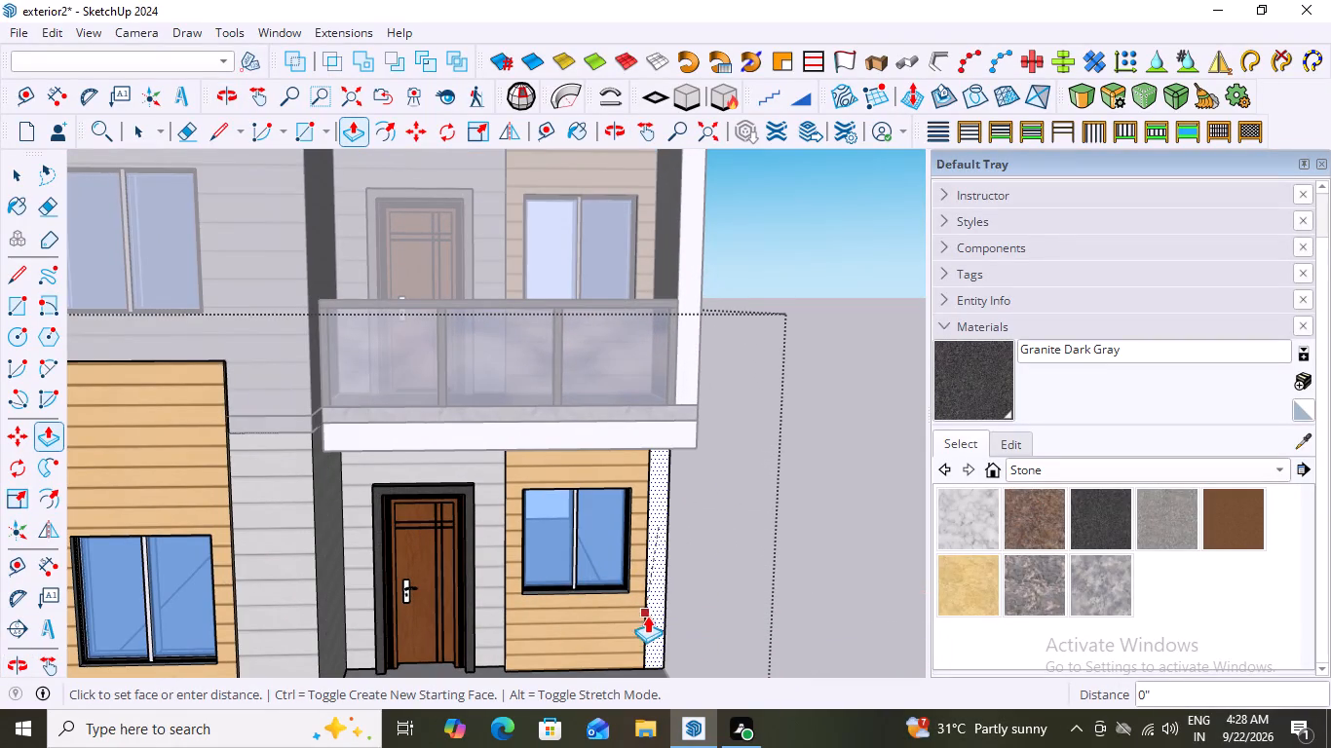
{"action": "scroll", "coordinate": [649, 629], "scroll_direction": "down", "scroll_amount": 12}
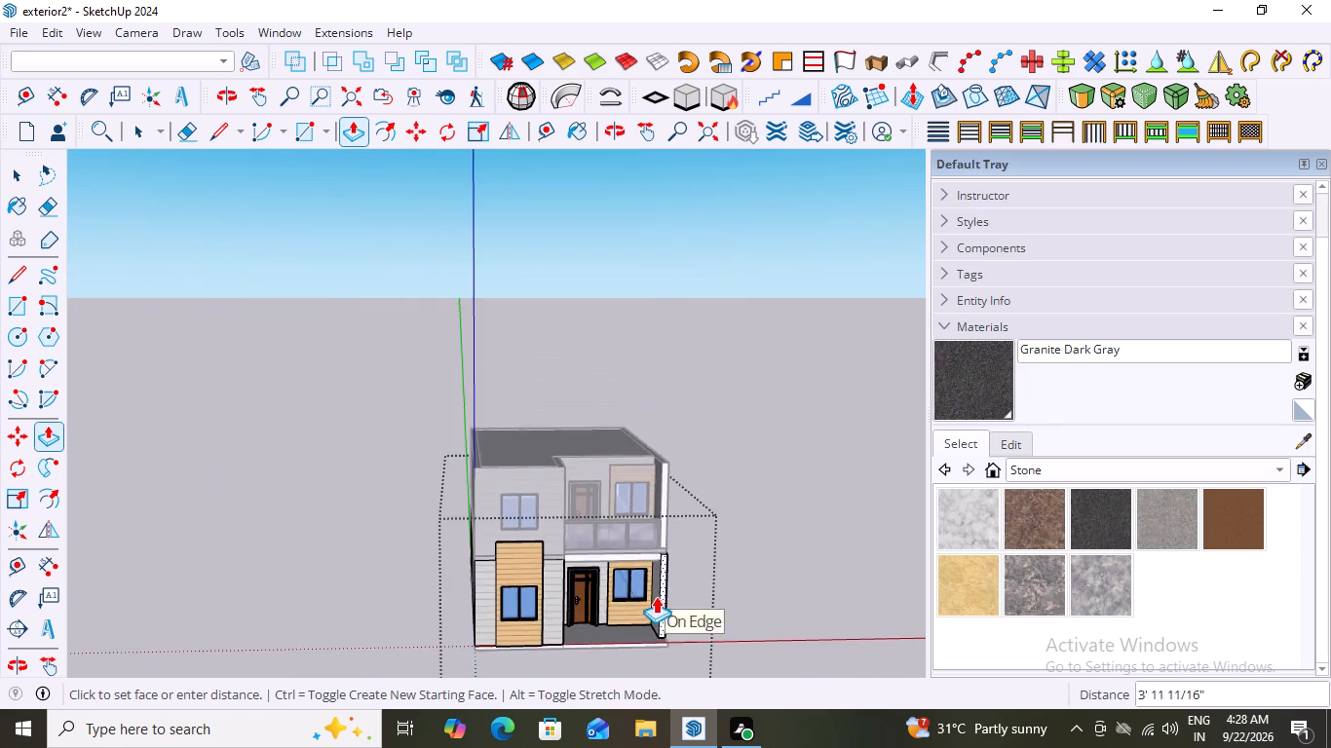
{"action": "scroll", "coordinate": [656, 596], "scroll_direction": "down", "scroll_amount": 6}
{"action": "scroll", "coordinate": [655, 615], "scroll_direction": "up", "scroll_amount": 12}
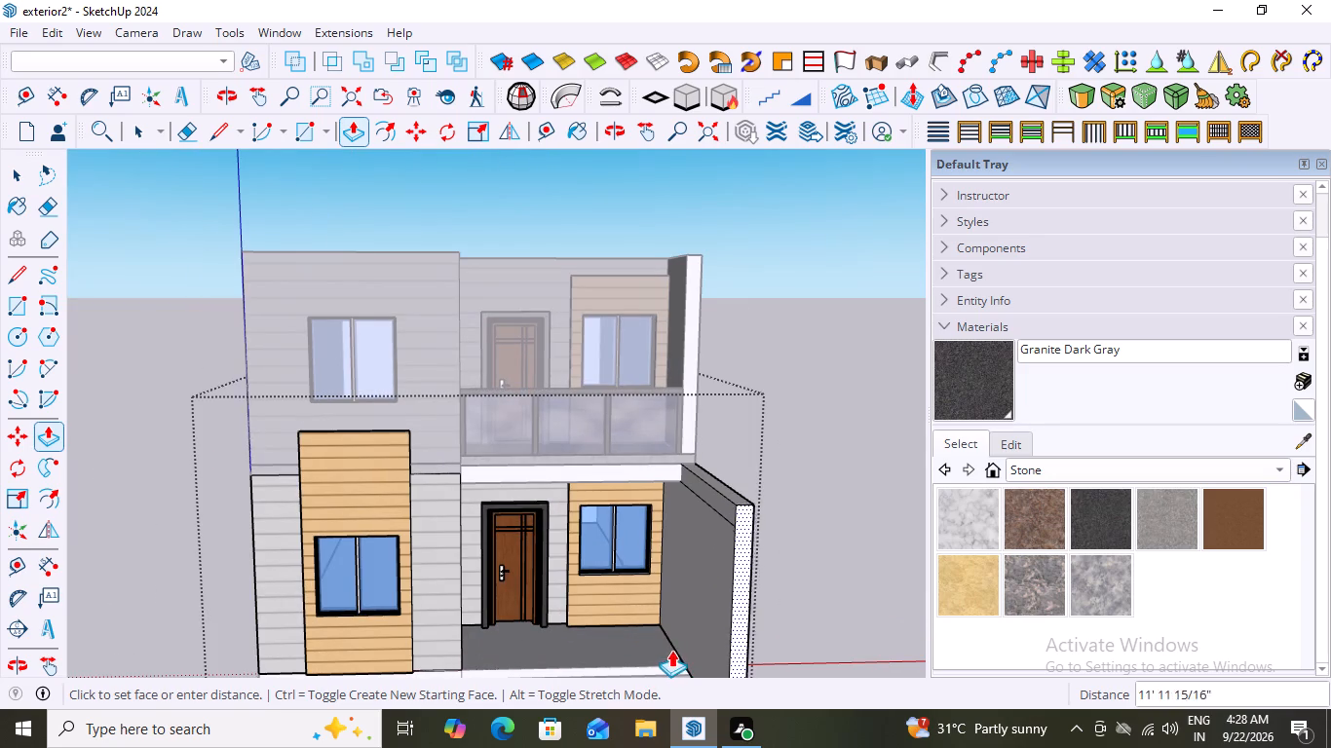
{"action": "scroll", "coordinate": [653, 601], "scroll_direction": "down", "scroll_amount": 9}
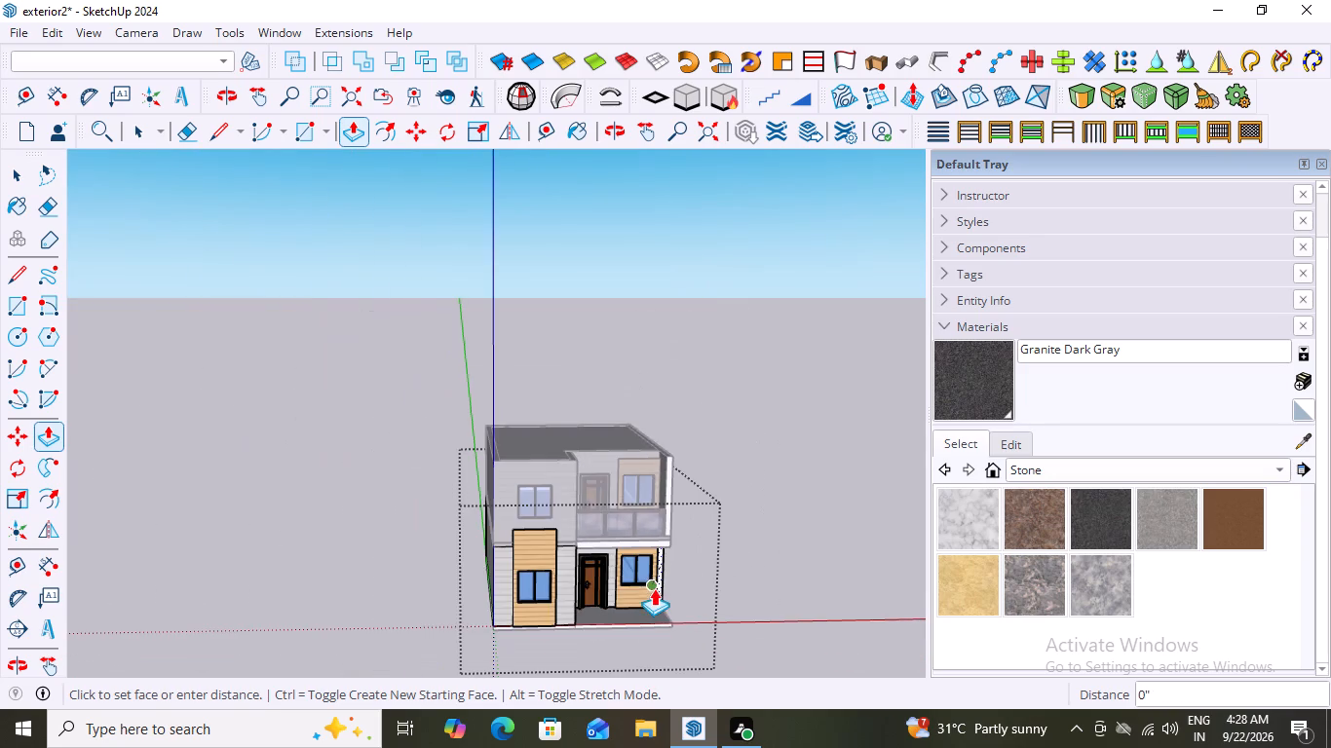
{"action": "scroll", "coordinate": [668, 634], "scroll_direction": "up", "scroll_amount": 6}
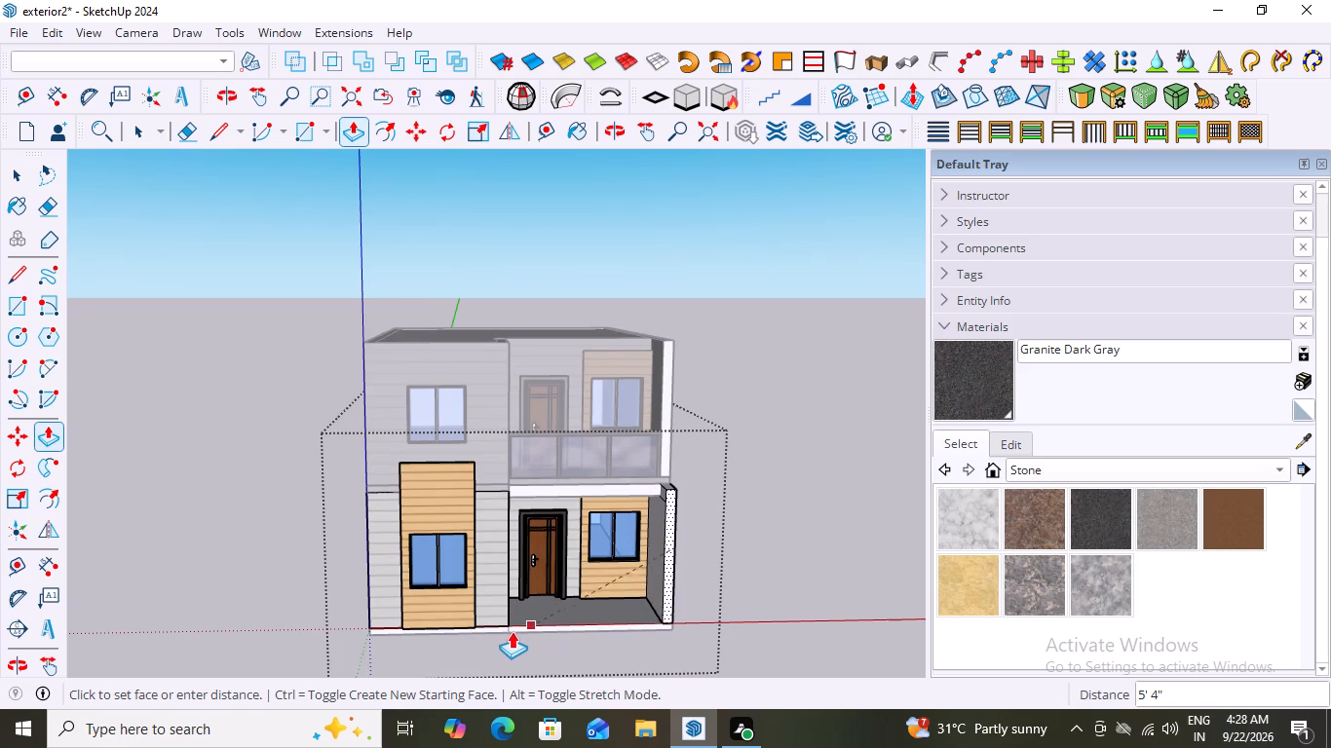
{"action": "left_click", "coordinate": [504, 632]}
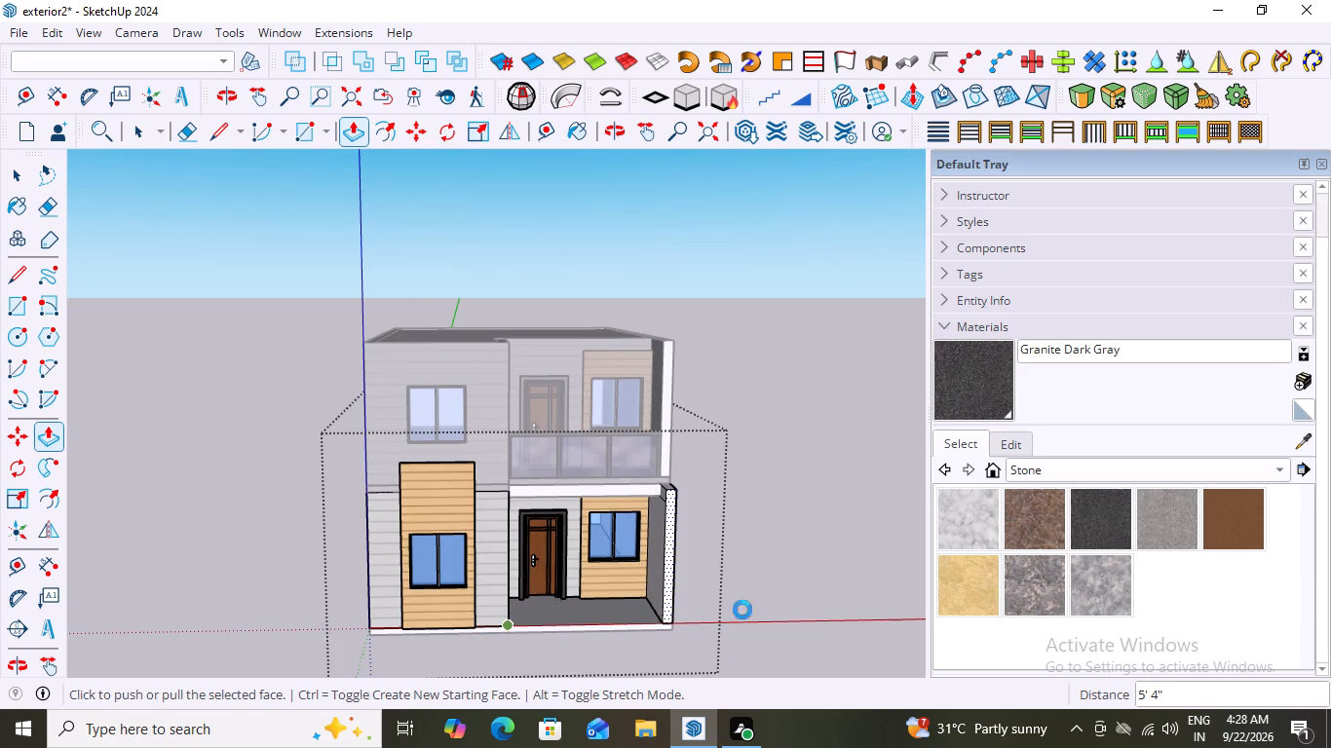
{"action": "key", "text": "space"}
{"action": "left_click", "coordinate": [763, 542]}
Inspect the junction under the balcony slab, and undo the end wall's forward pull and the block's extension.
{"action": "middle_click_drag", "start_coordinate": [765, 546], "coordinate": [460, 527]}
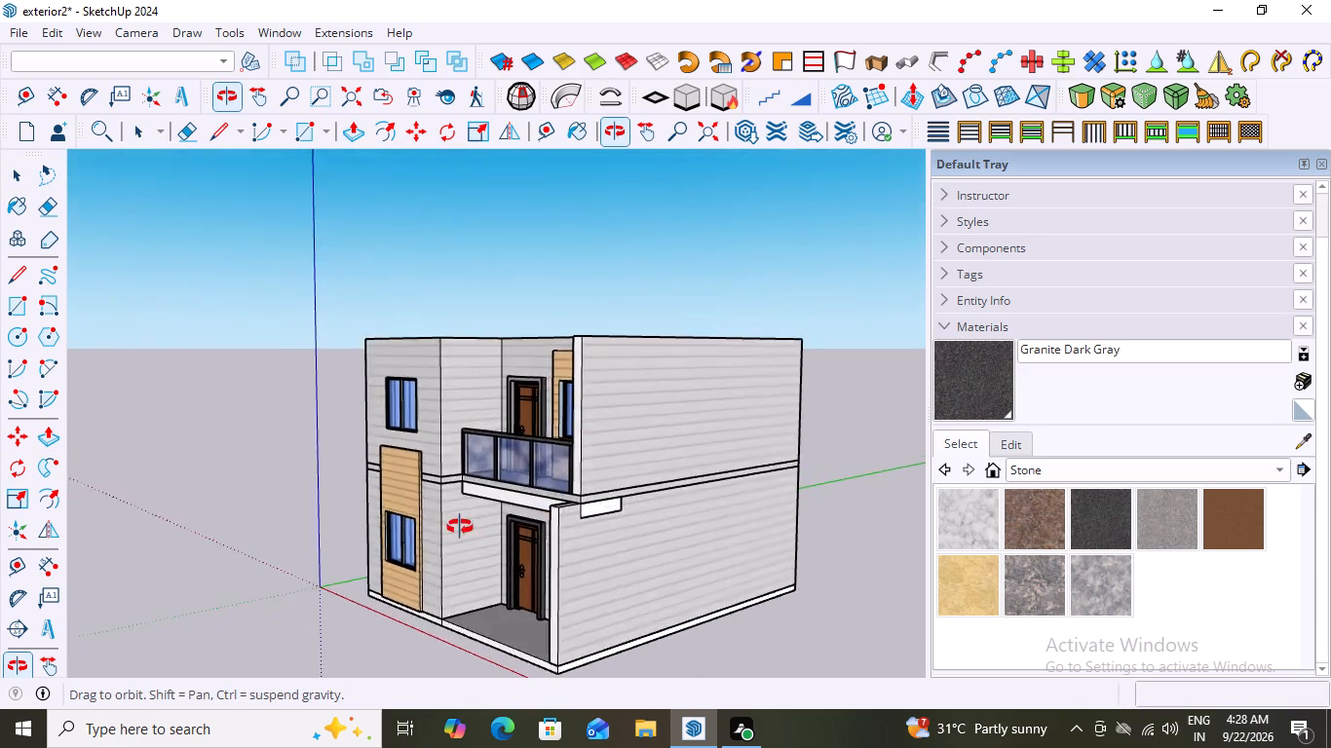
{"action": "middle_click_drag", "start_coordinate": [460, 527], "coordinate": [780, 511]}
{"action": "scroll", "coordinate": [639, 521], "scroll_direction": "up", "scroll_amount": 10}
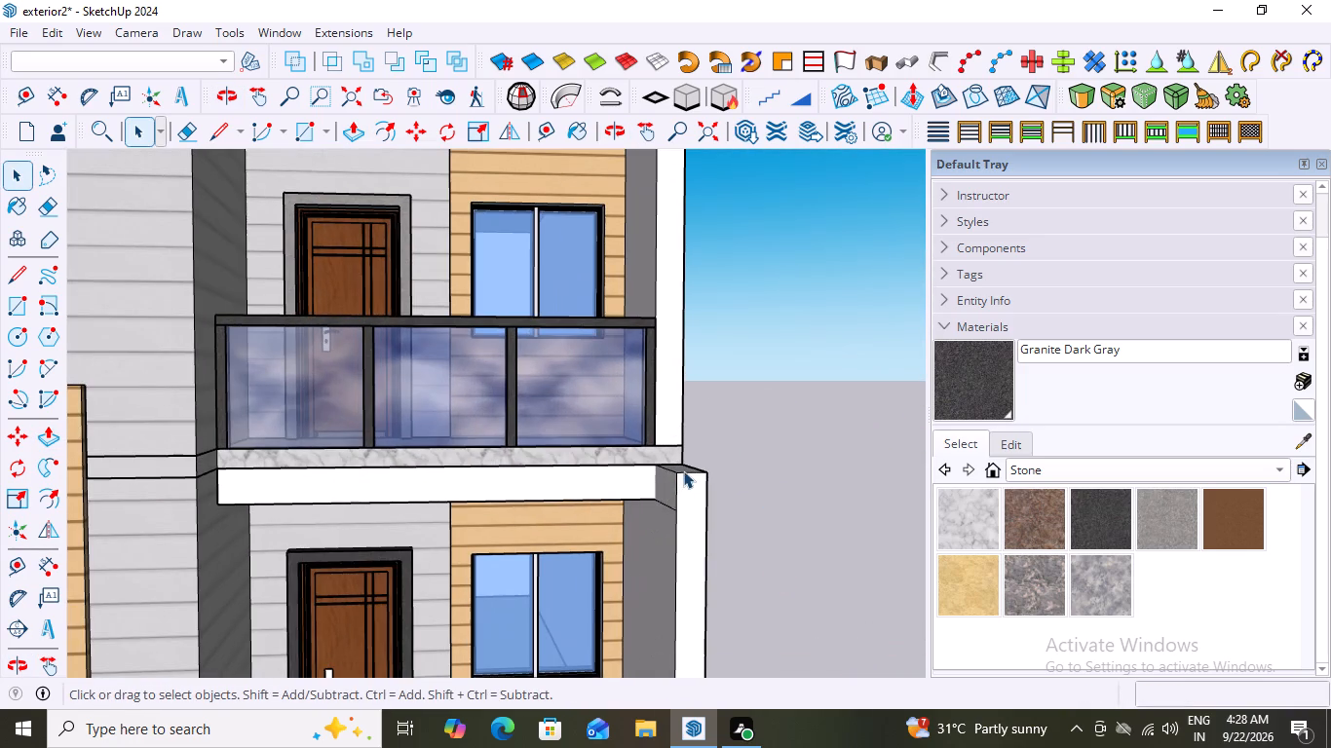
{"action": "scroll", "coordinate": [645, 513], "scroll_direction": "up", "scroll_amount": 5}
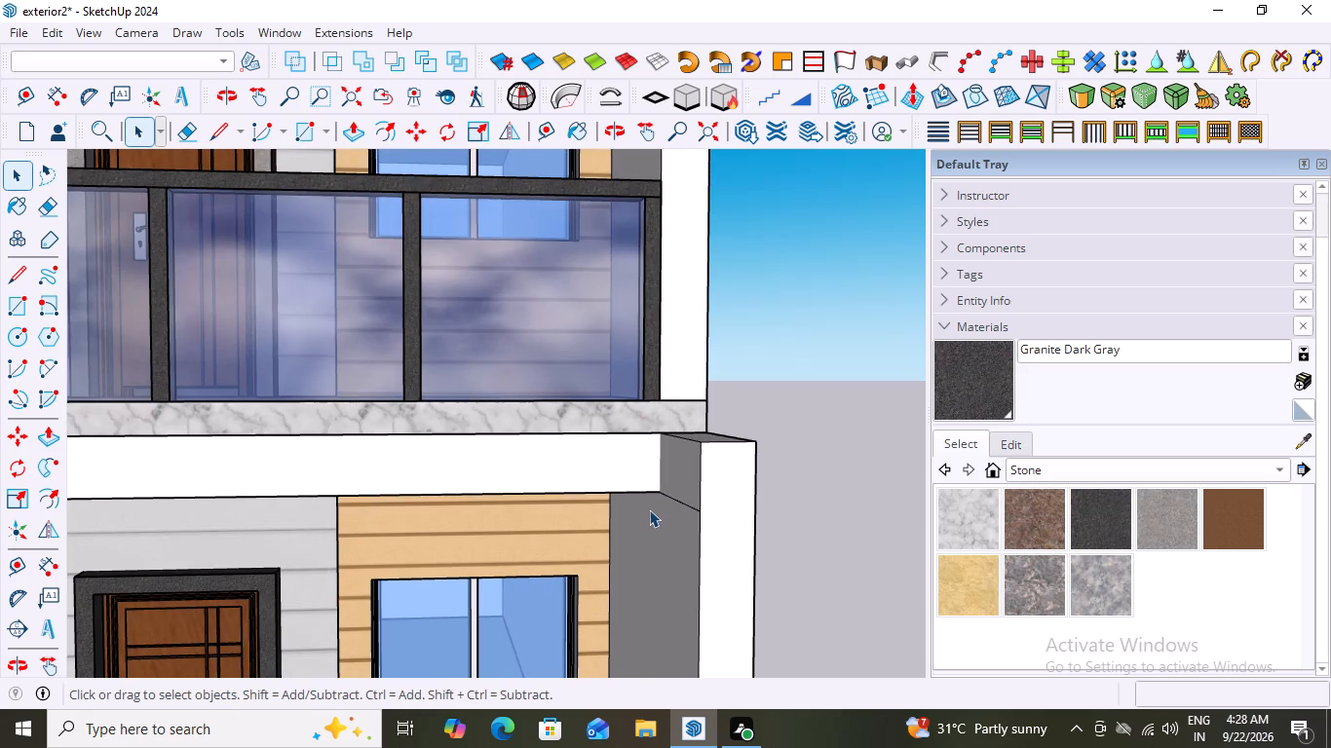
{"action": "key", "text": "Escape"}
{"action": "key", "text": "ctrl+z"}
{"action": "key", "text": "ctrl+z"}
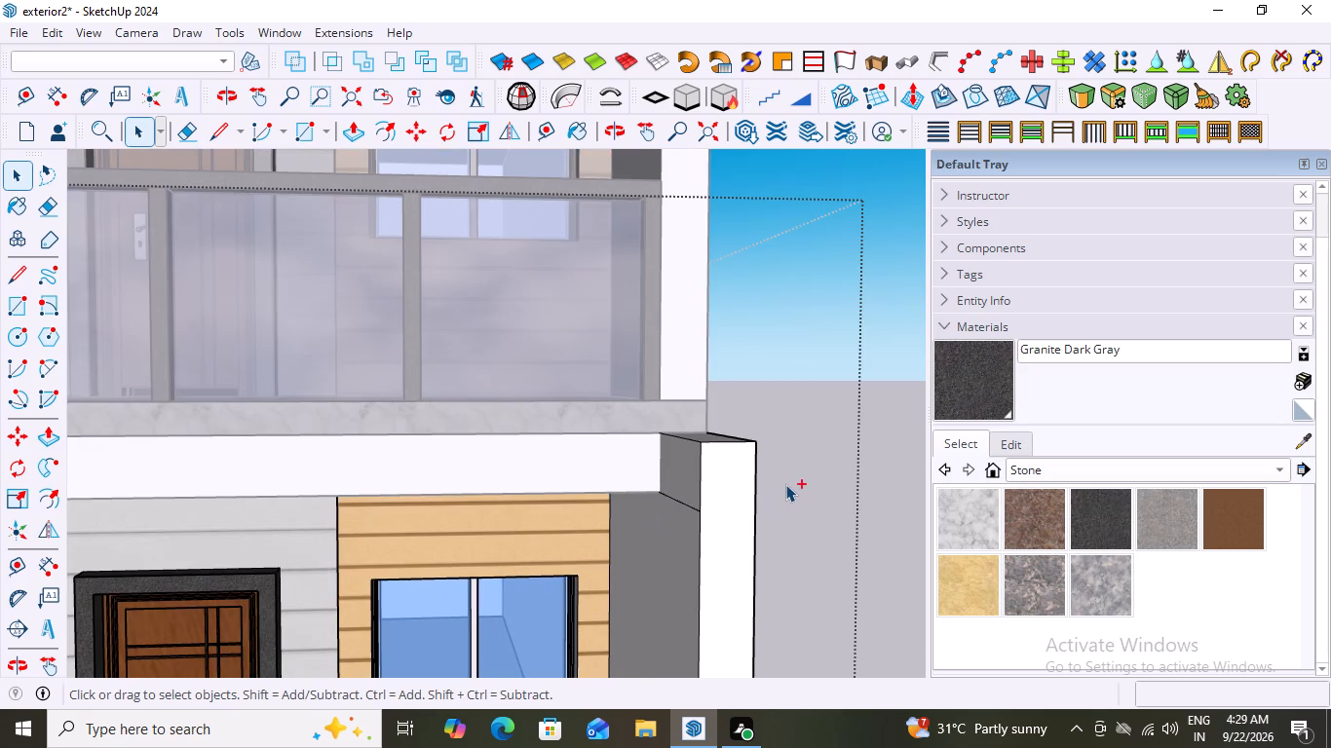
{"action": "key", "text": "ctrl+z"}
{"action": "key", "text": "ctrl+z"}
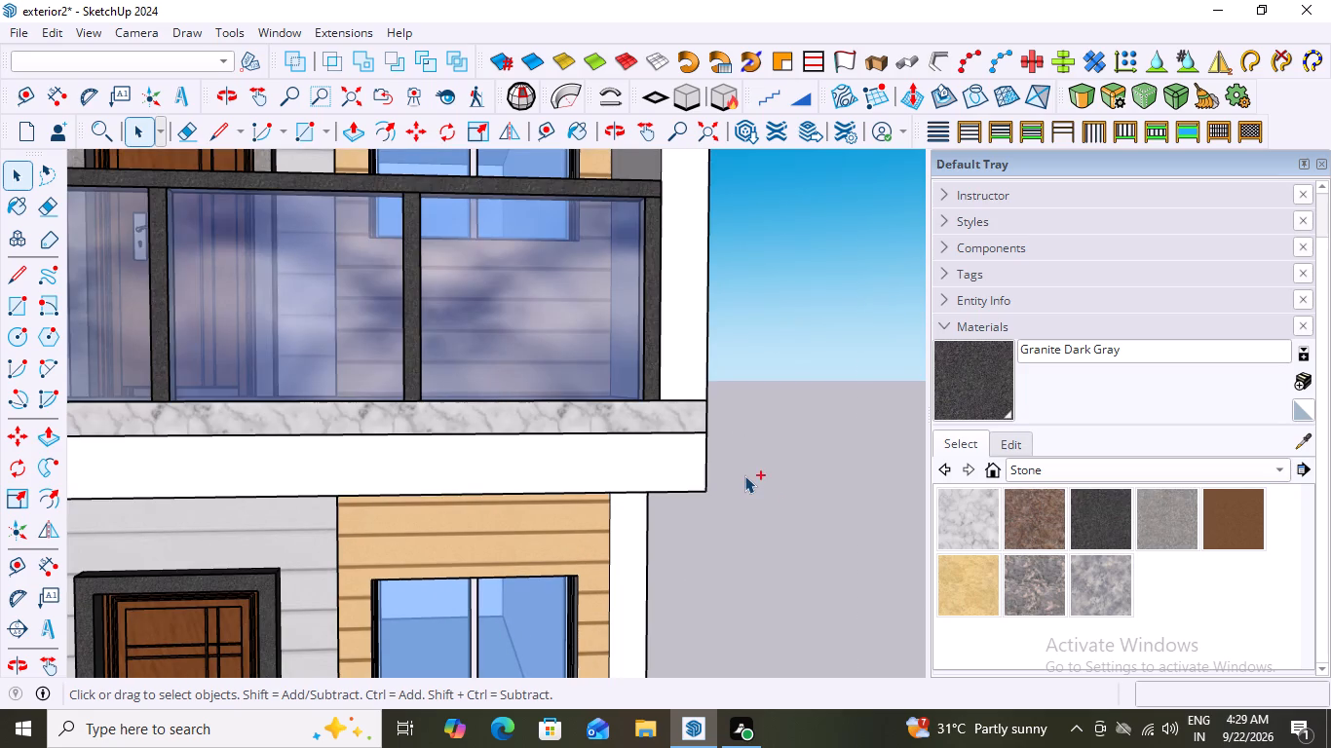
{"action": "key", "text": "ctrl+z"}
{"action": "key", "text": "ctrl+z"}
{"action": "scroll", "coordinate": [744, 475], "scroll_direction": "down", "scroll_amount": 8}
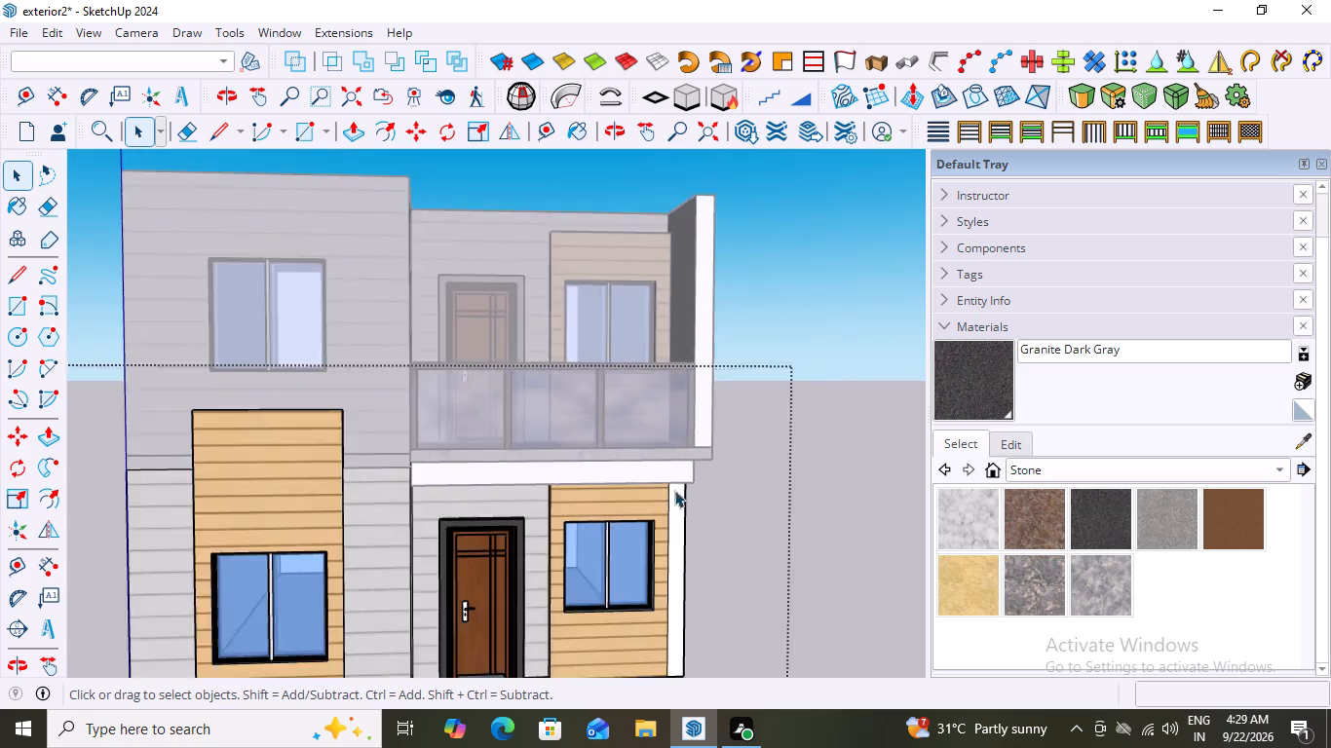
Undo the earlier push-back of the ground-floor end wall's front face and leave the wall group.
{"action": "scroll", "coordinate": [674, 490], "scroll_direction": "down", "scroll_amount": 3}
{"action": "left_click", "coordinate": [784, 359]}
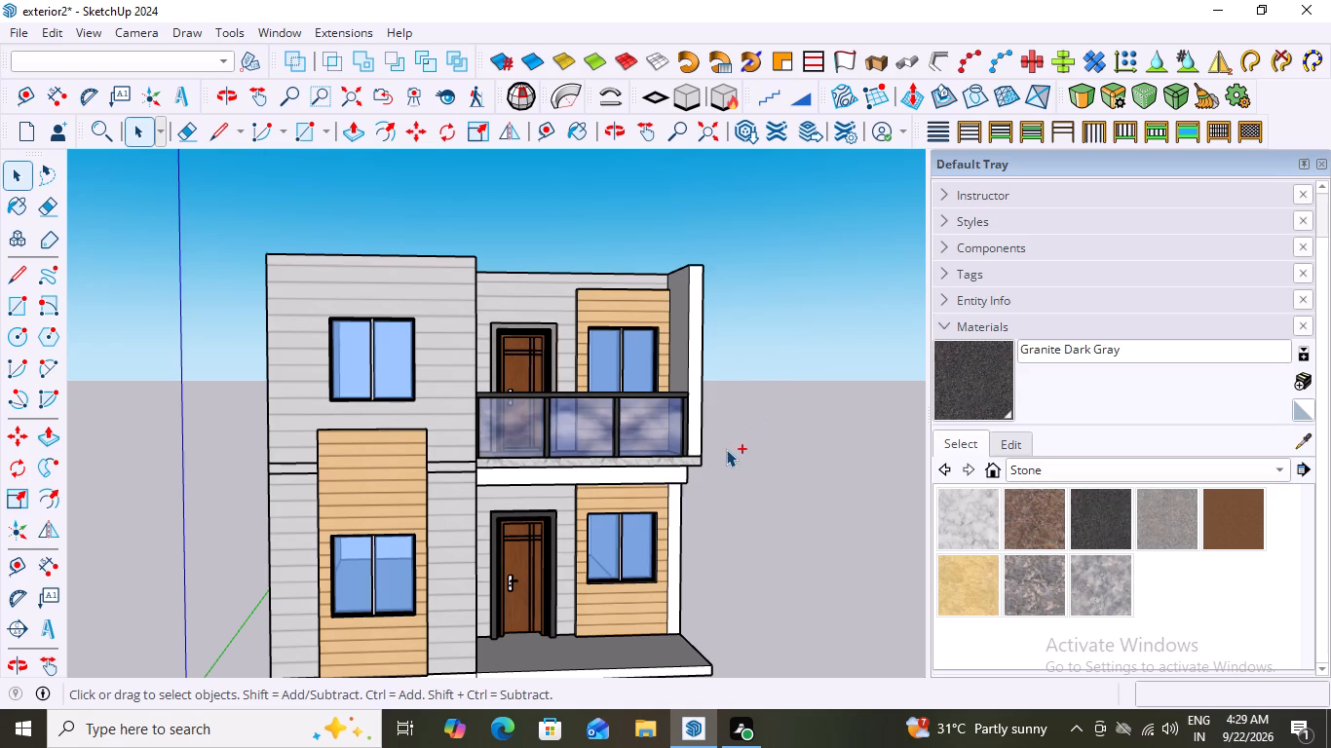
{"action": "key", "text": "ctrl+z"}
{"action": "key", "text": "ctrl+z"}
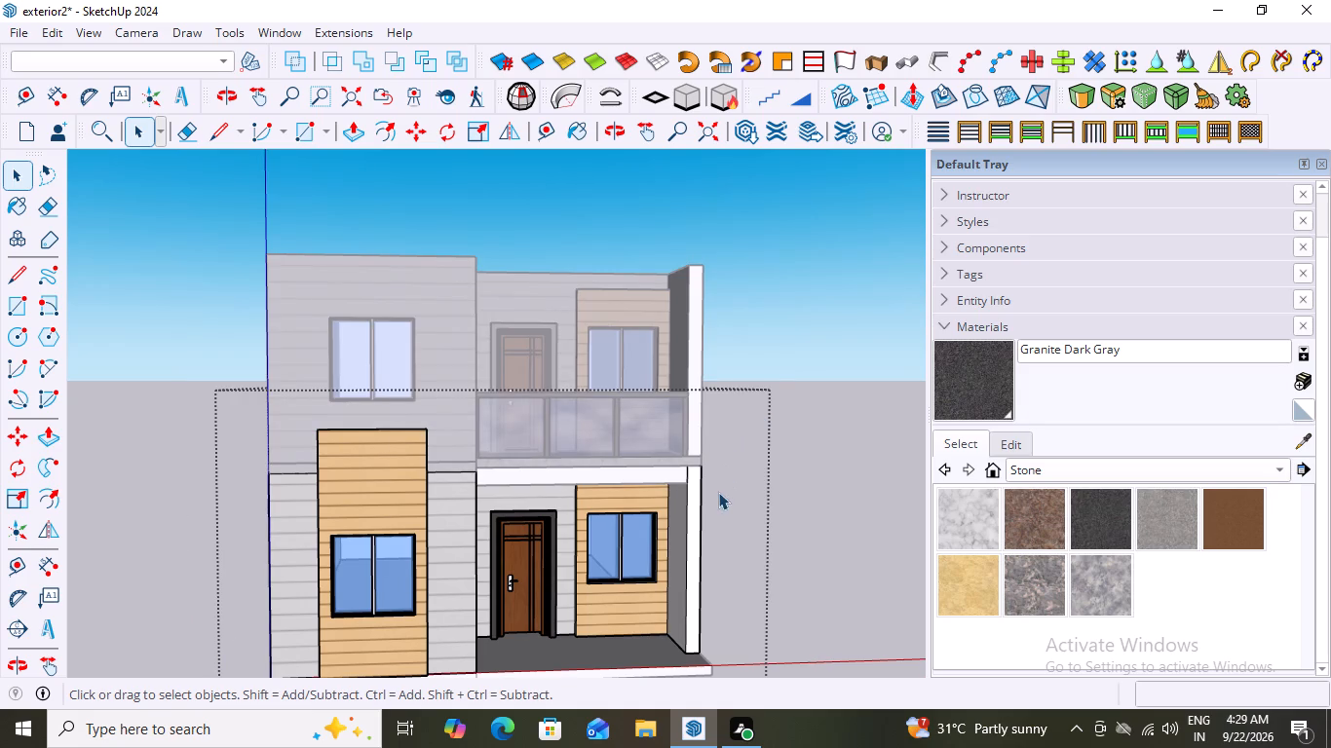
{"action": "scroll", "coordinate": [718, 496], "scroll_direction": "down", "scroll_amount": 1}
{"action": "middle_click_drag", "start_coordinate": [718, 496], "coordinate": [713, 546]}
{"action": "left_click", "coordinate": [767, 311]}
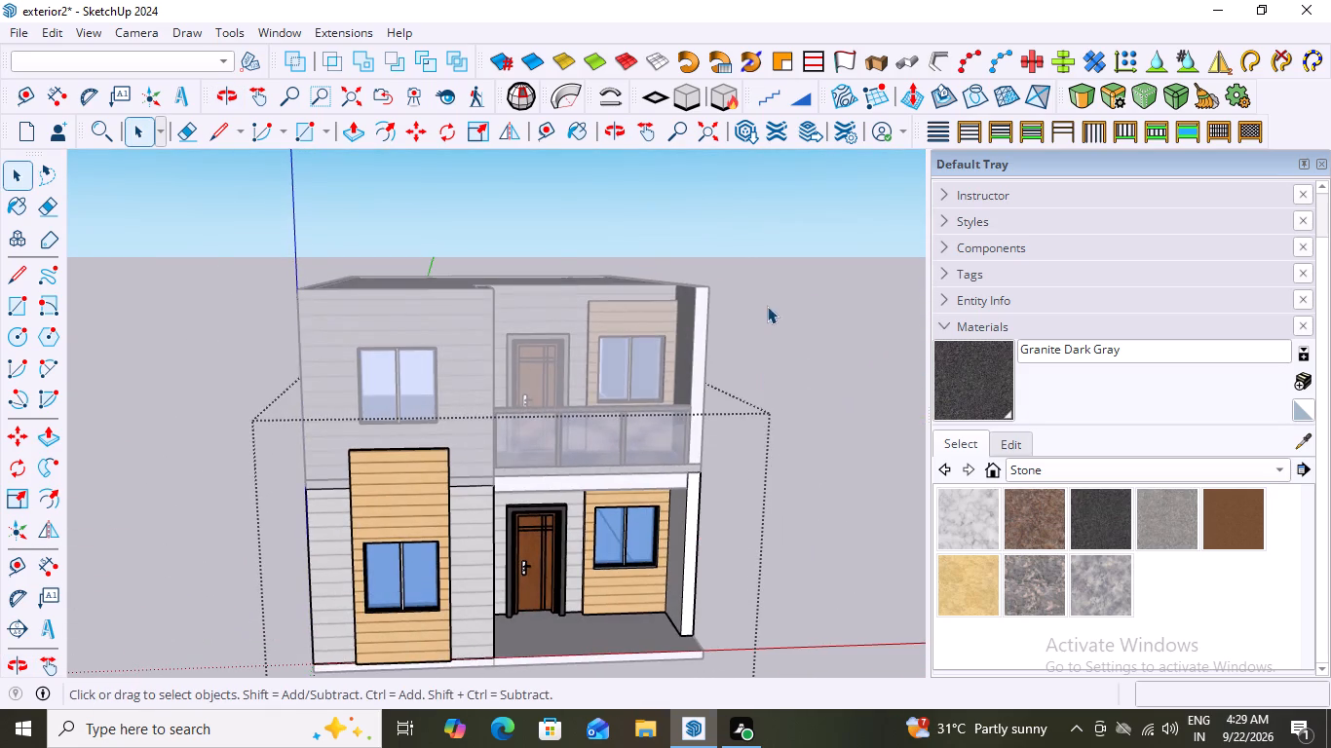
Examine the end wall's front, the block under the balcony slab and the porch edge from below, above, the front and the end side.
{"action": "middle_click_drag", "start_coordinate": [707, 523], "coordinate": [760, 364]}
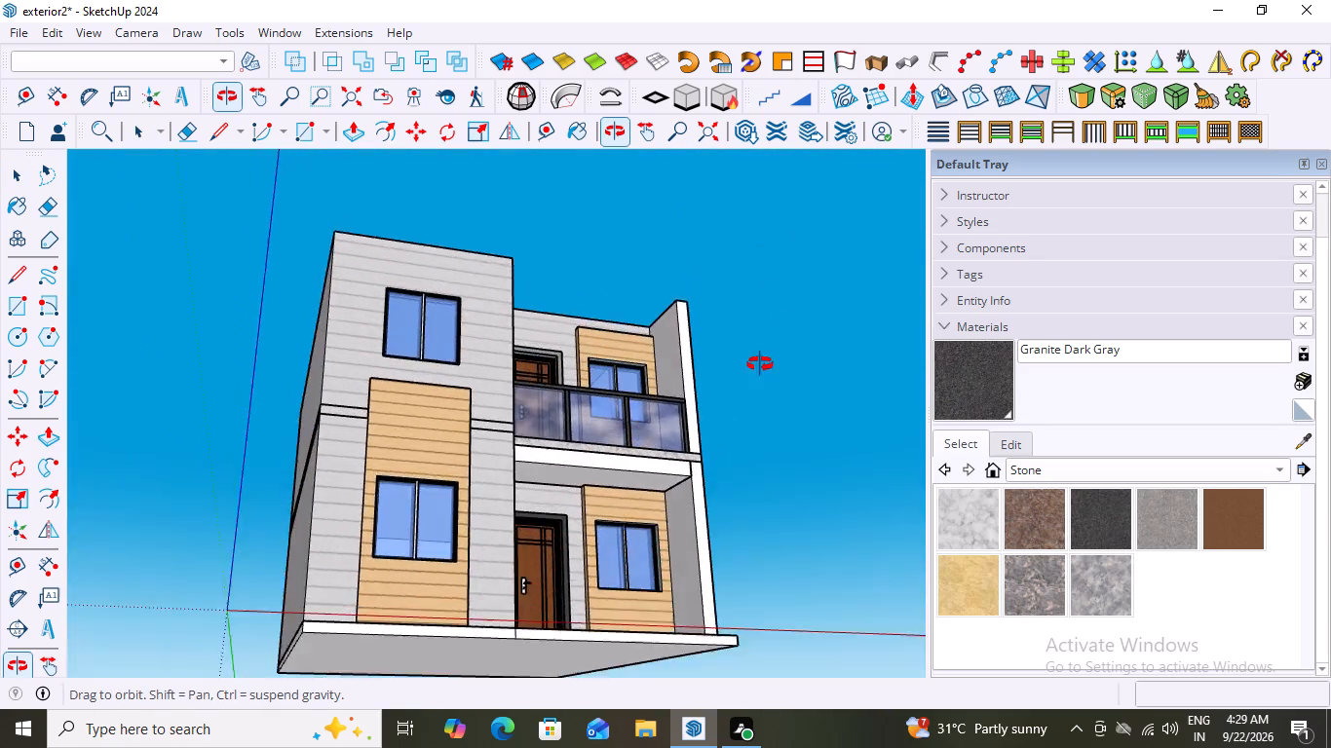
{"action": "middle_click_drag", "start_coordinate": [760, 364], "coordinate": [635, 605]}
{"action": "scroll", "coordinate": [635, 605], "scroll_direction": "down", "scroll_amount": 1}
{"action": "scroll", "coordinate": [660, 637], "scroll_direction": "up", "scroll_amount": 3}
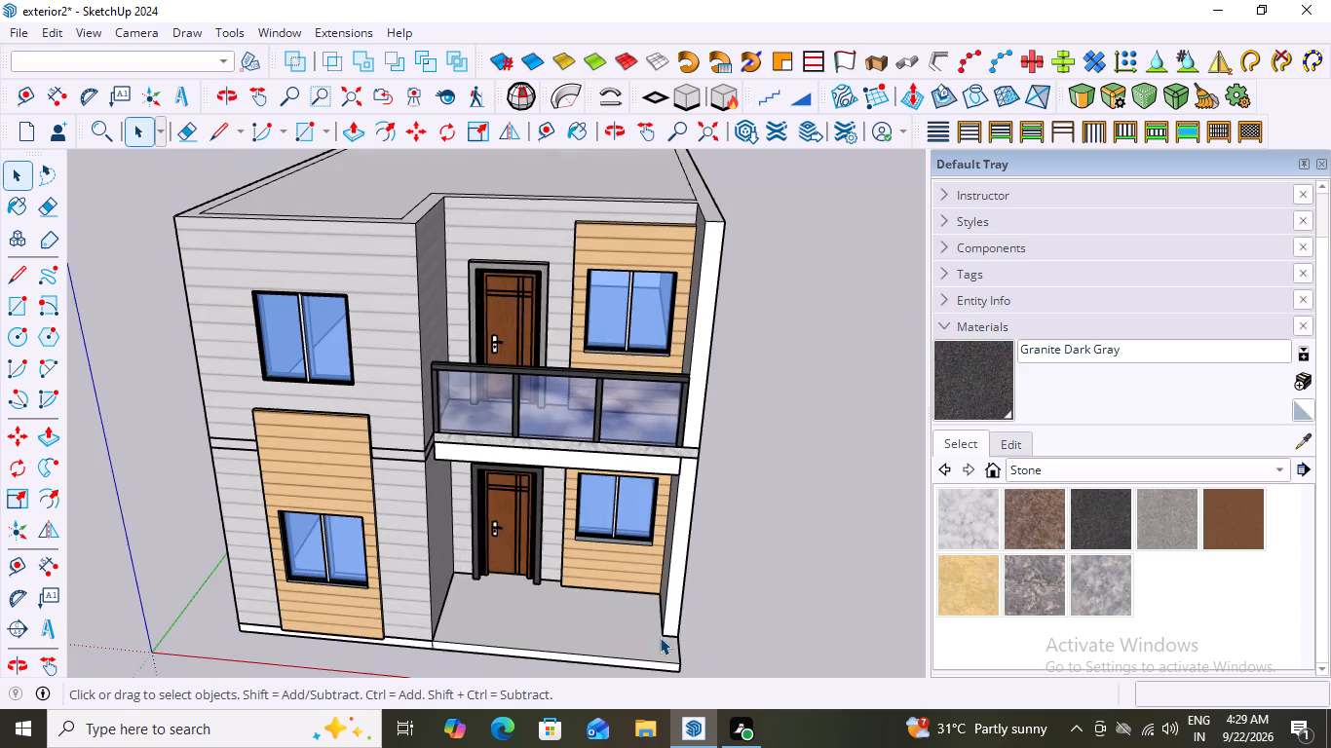
{"action": "middle_click_drag", "start_coordinate": [621, 563], "coordinate": [684, 535]}
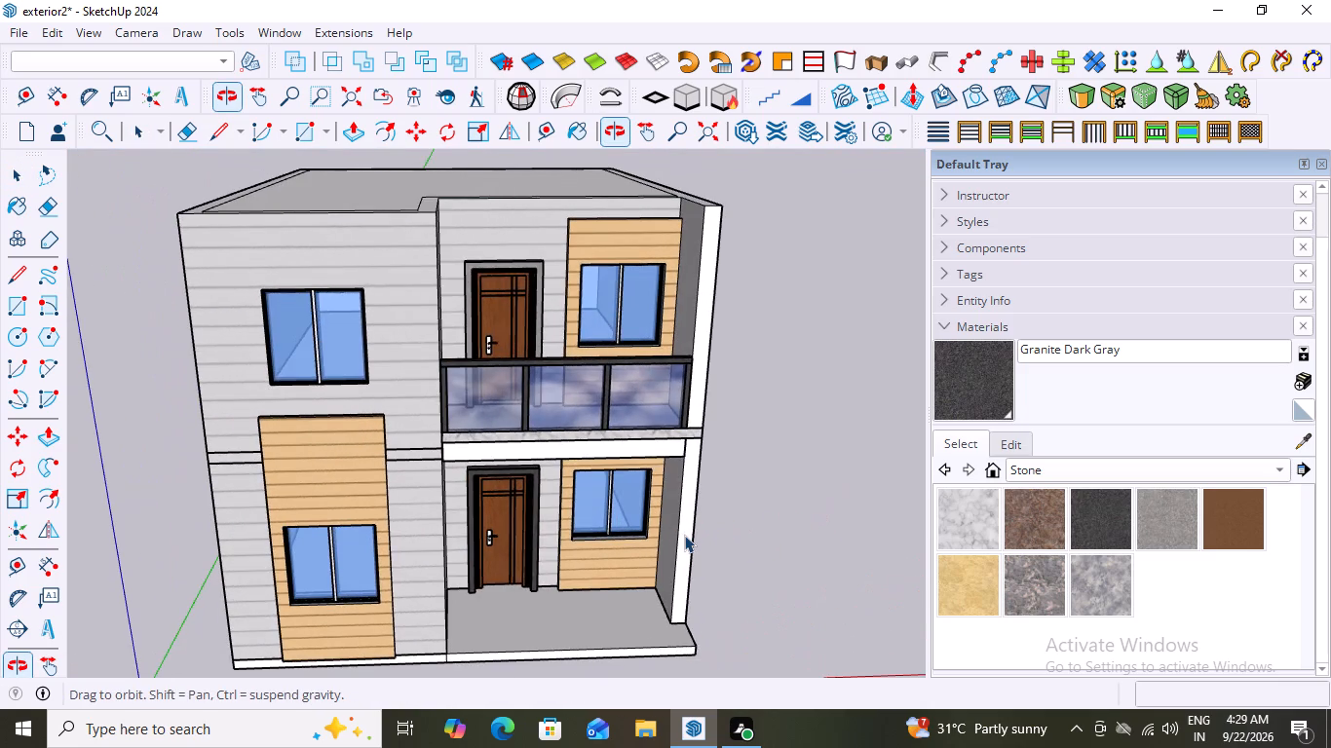
{"action": "scroll", "coordinate": [684, 535], "scroll_direction": "down", "scroll_amount": 2}
{"action": "middle_click_drag", "start_coordinate": [680, 624], "coordinate": [641, 617]}
{"action": "scroll", "coordinate": [649, 623], "scroll_direction": "up", "scroll_amount": 2}
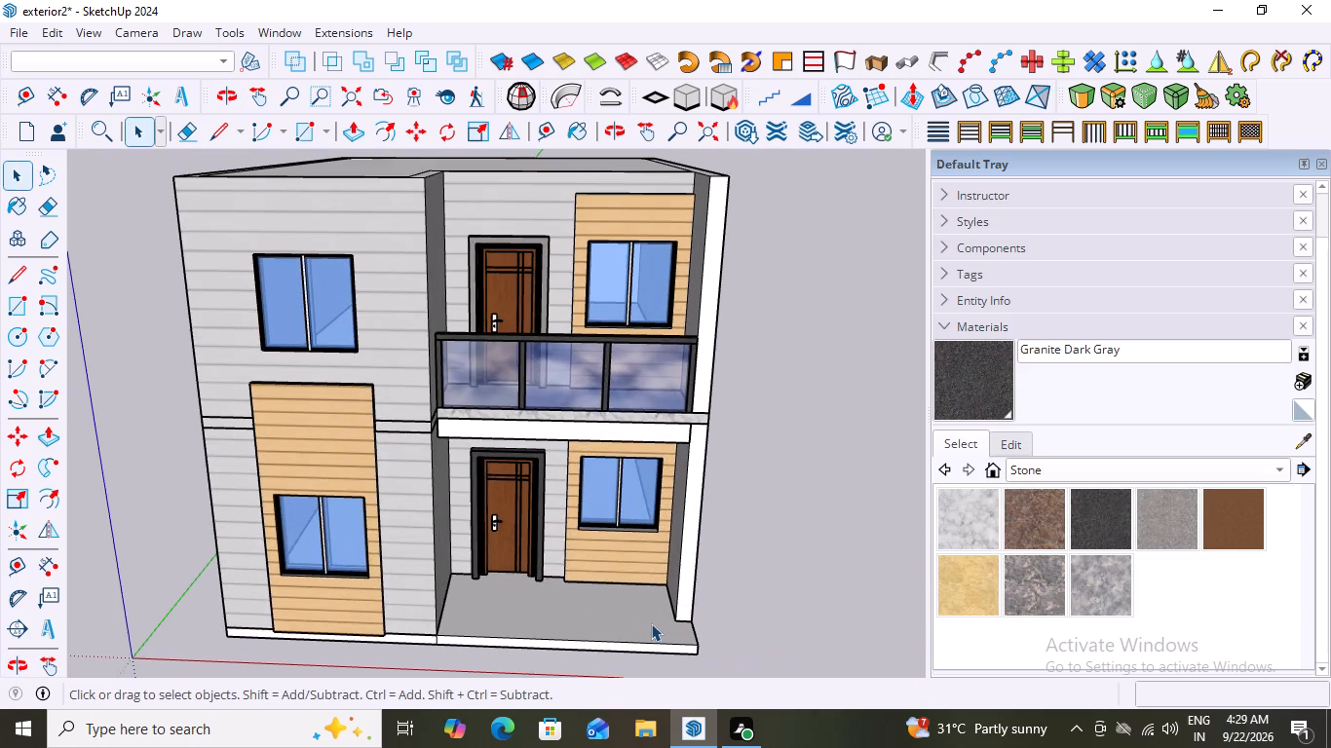
{"action": "middle_click_drag", "start_coordinate": [656, 623], "coordinate": [688, 504]}
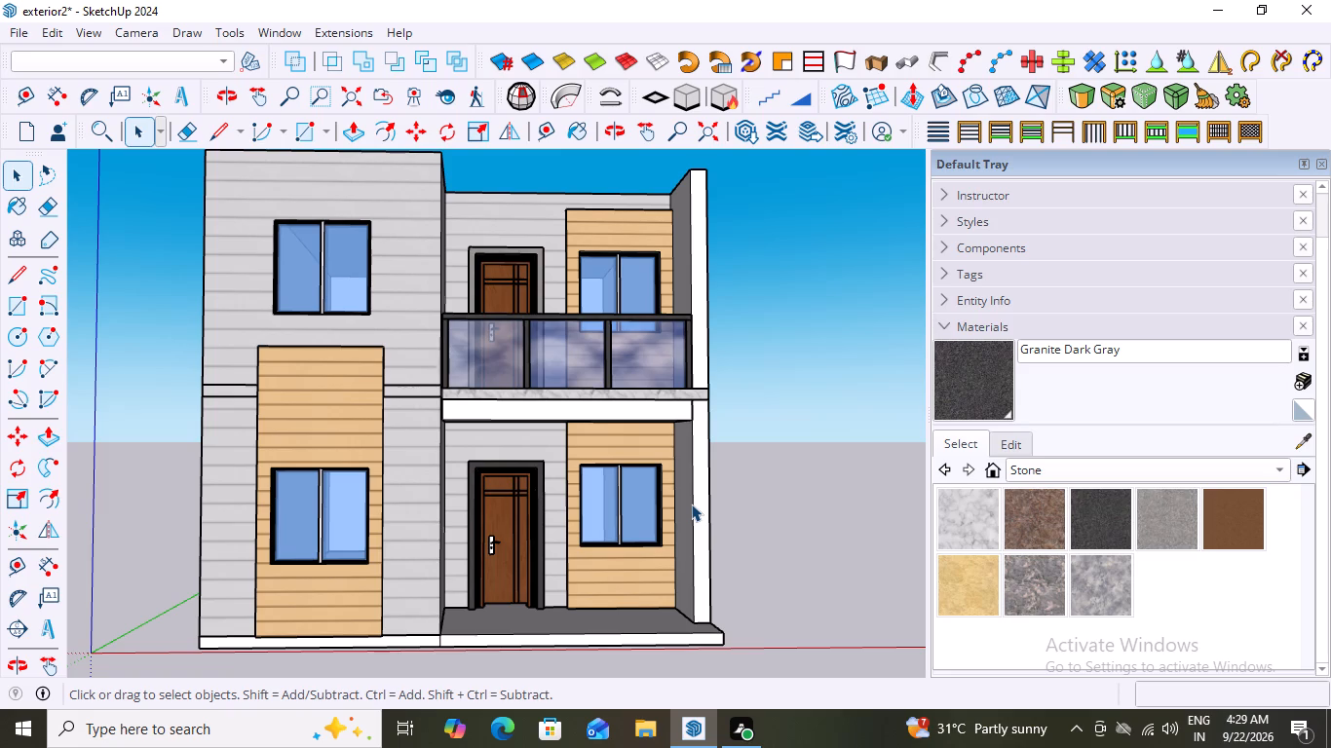
{"action": "scroll", "coordinate": [708, 501], "scroll_direction": "down", "scroll_amount": 4}
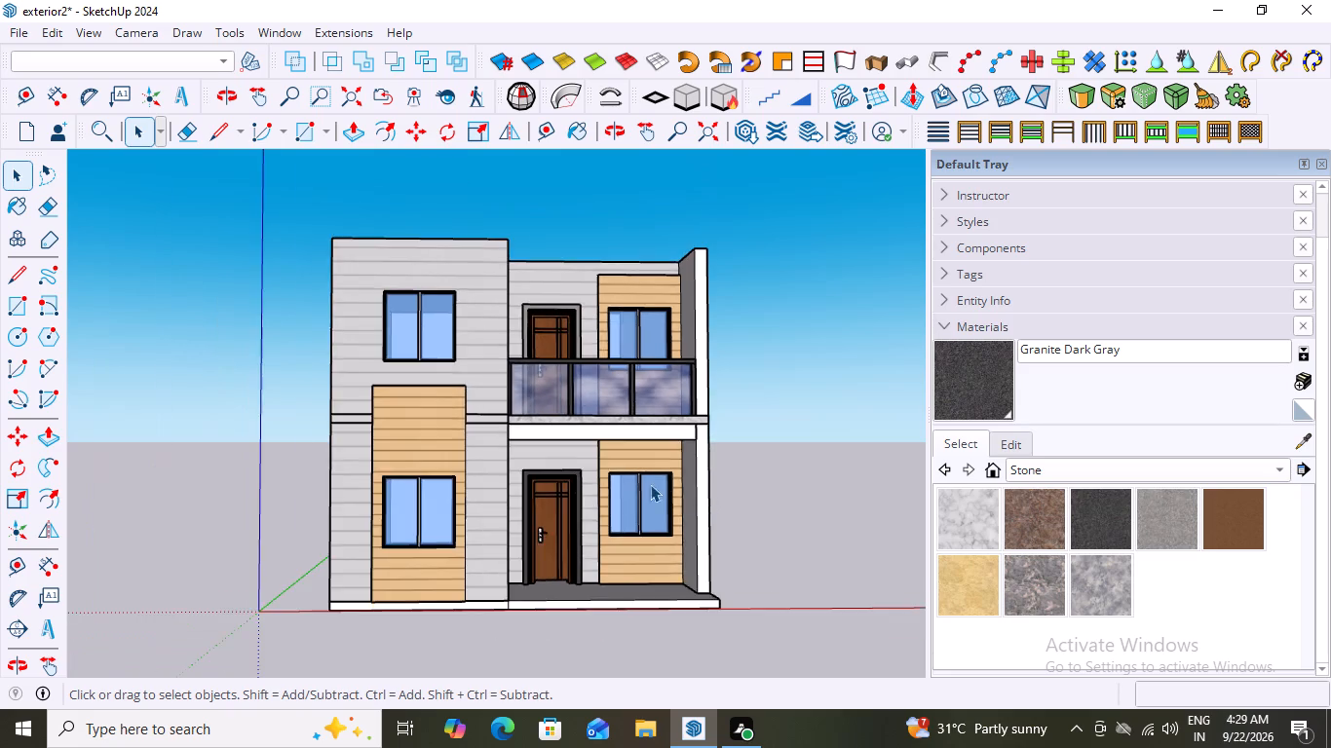
{"action": "scroll", "coordinate": [650, 484], "scroll_direction": "down", "scroll_amount": 2}
{"action": "middle_click_drag", "start_coordinate": [653, 516], "coordinate": [638, 629]}
{"action": "scroll", "coordinate": [600, 548], "scroll_direction": "up", "scroll_amount": 2}
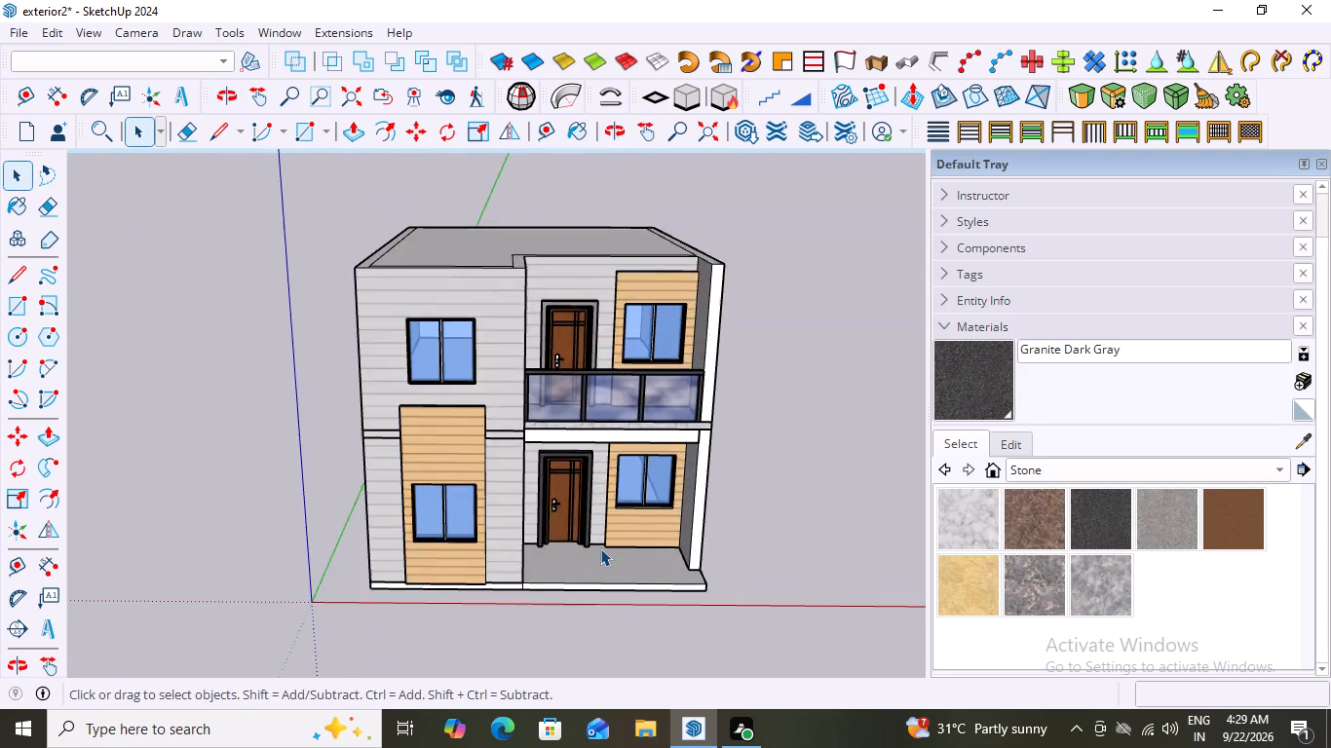
{"action": "scroll", "coordinate": [600, 546], "scroll_direction": "up", "scroll_amount": 3}
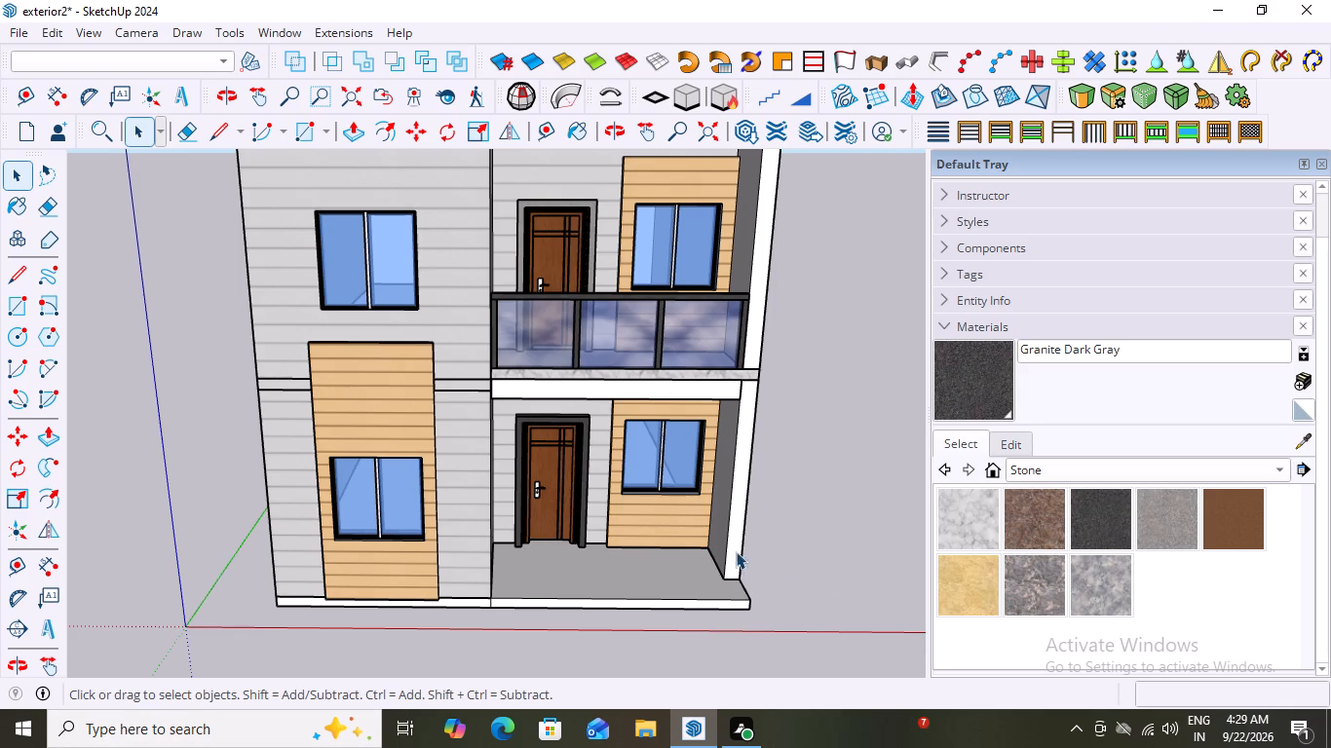
{"action": "scroll", "coordinate": [699, 552], "scroll_direction": "down", "scroll_amount": 7}
{"action": "scroll", "coordinate": [871, 515], "scroll_direction": "up", "scroll_amount": 5}
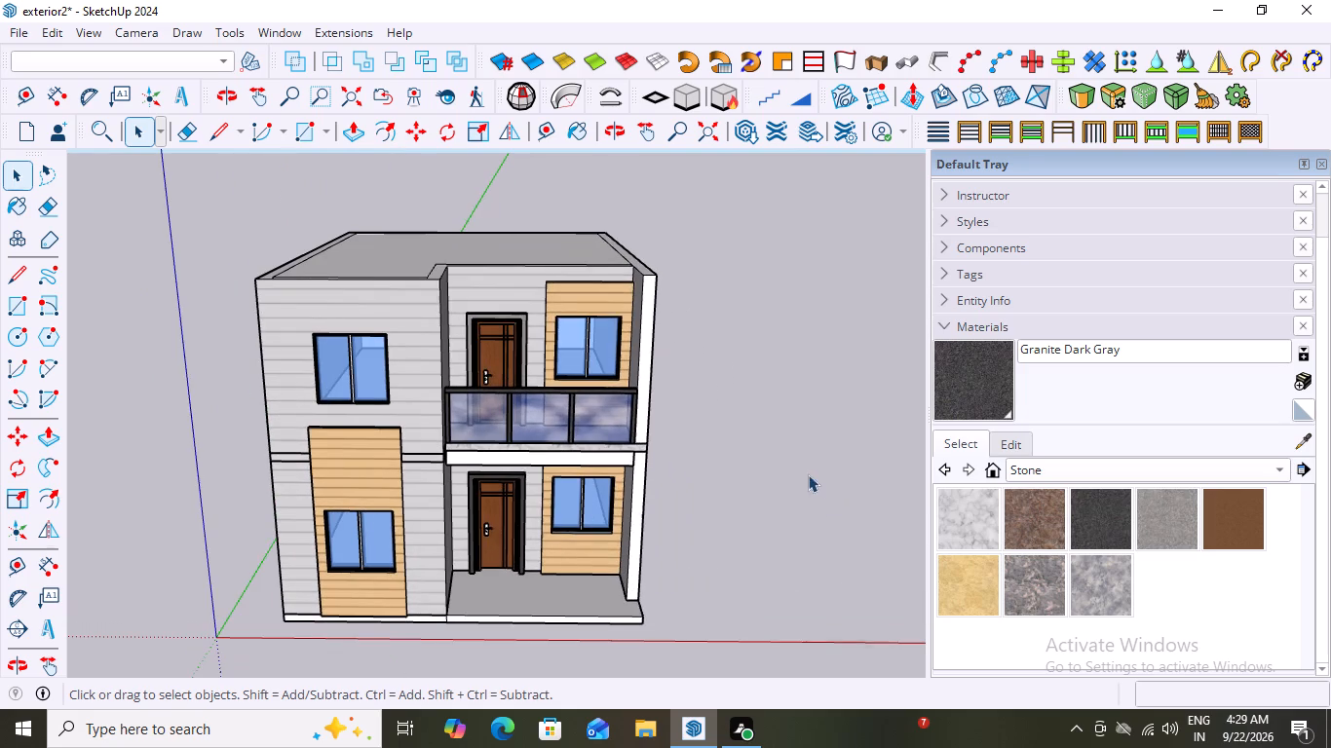
{"action": "middle_click_drag", "start_coordinate": [607, 425], "coordinate": [272, 423]}
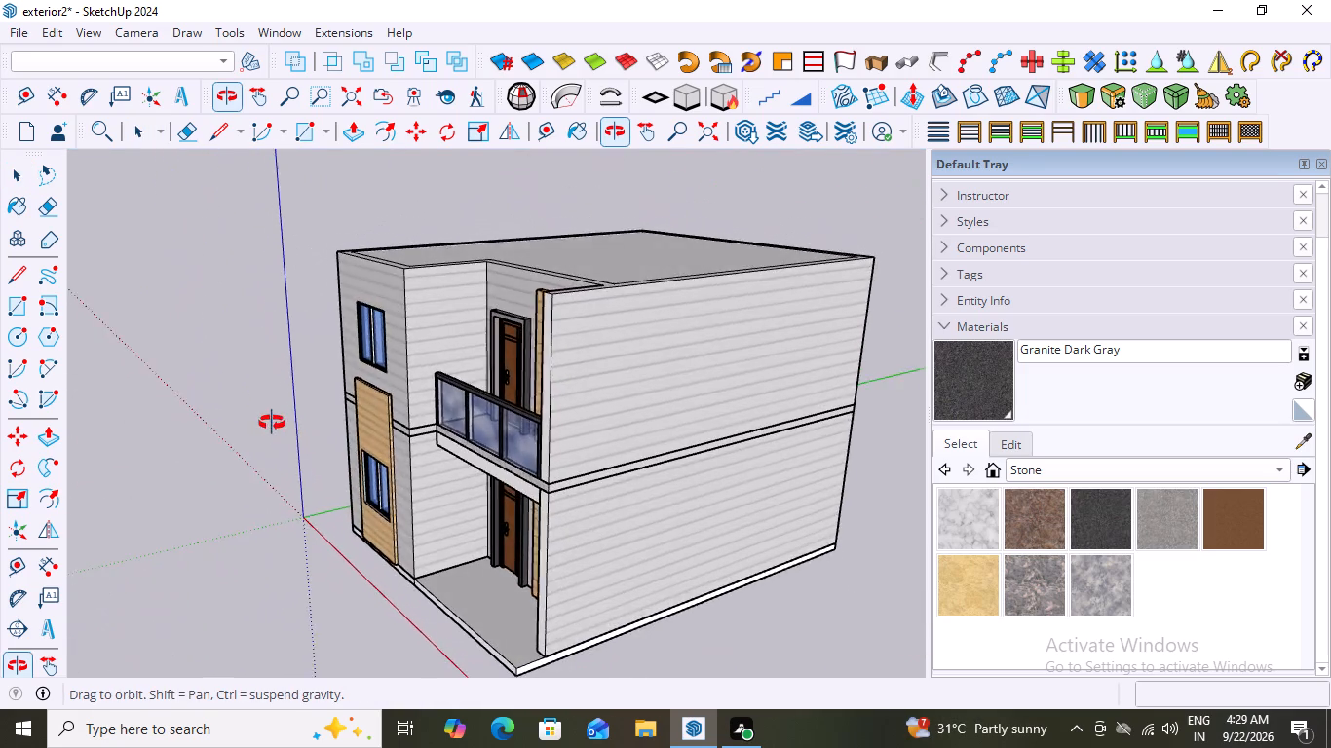
{"action": "middle_click_drag", "start_coordinate": [272, 423], "coordinate": [653, 411]}
{"action": "scroll", "coordinate": [660, 462], "scroll_direction": "up", "scroll_amount": 1}
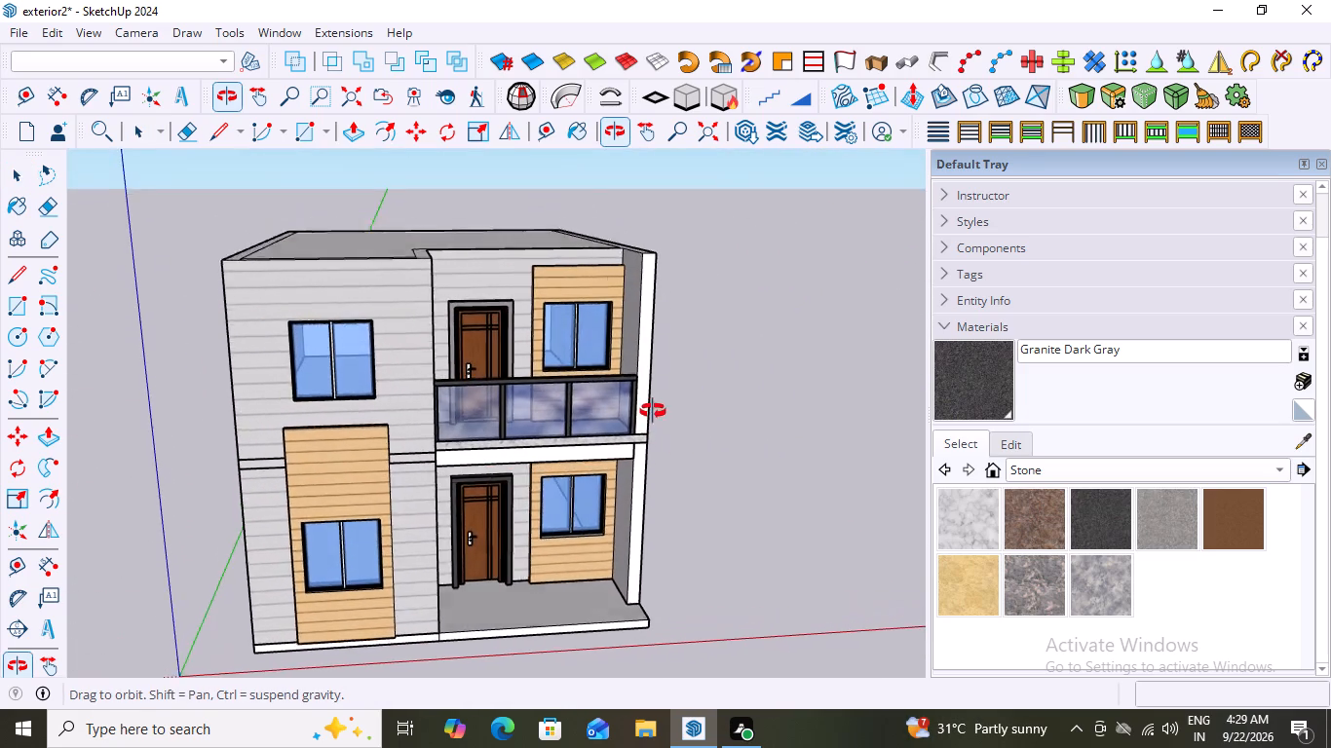
{"action": "middle_click_drag", "start_coordinate": [653, 411], "coordinate": [653, 409]}
{"action": "scroll", "coordinate": [586, 468], "scroll_direction": "down", "scroll_amount": 3}
{"action": "middle_click_drag", "start_coordinate": [579, 505], "coordinate": [576, 413]}
{"action": "scroll", "coordinate": [634, 575], "scroll_direction": "up", "scroll_amount": 3}
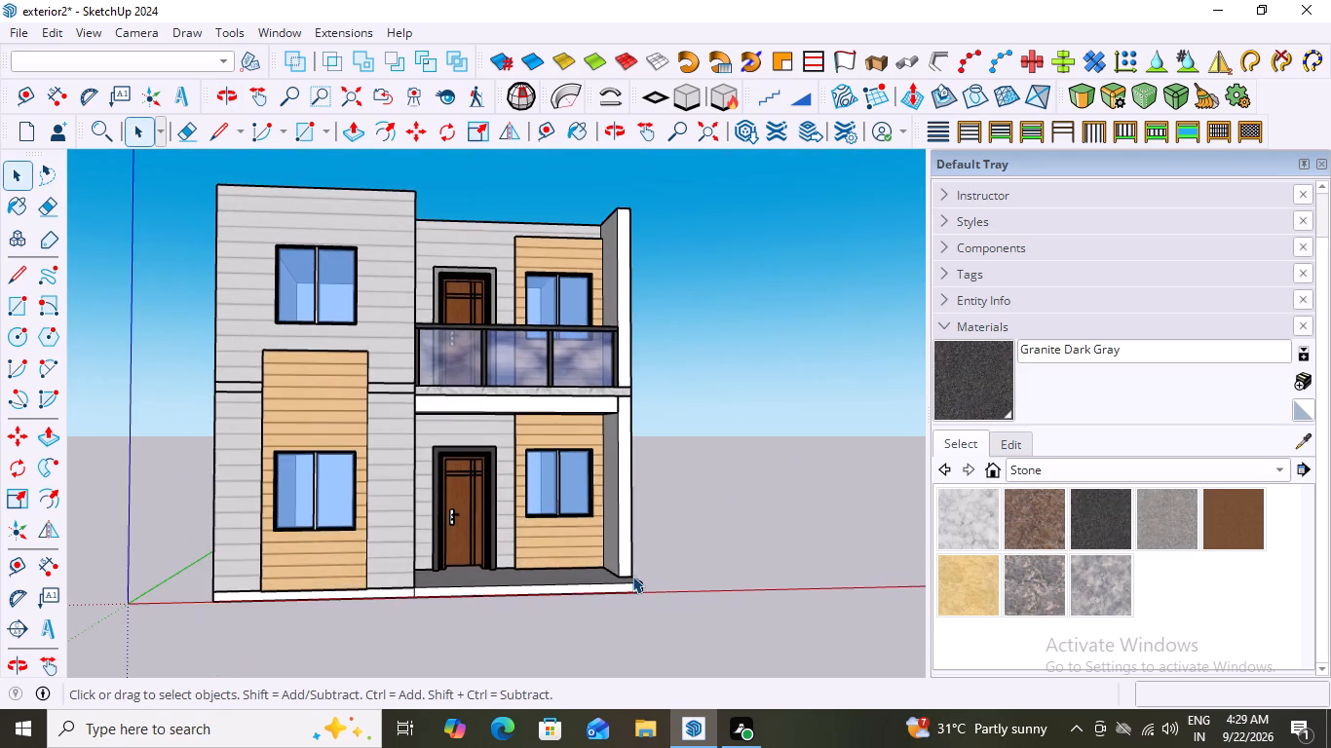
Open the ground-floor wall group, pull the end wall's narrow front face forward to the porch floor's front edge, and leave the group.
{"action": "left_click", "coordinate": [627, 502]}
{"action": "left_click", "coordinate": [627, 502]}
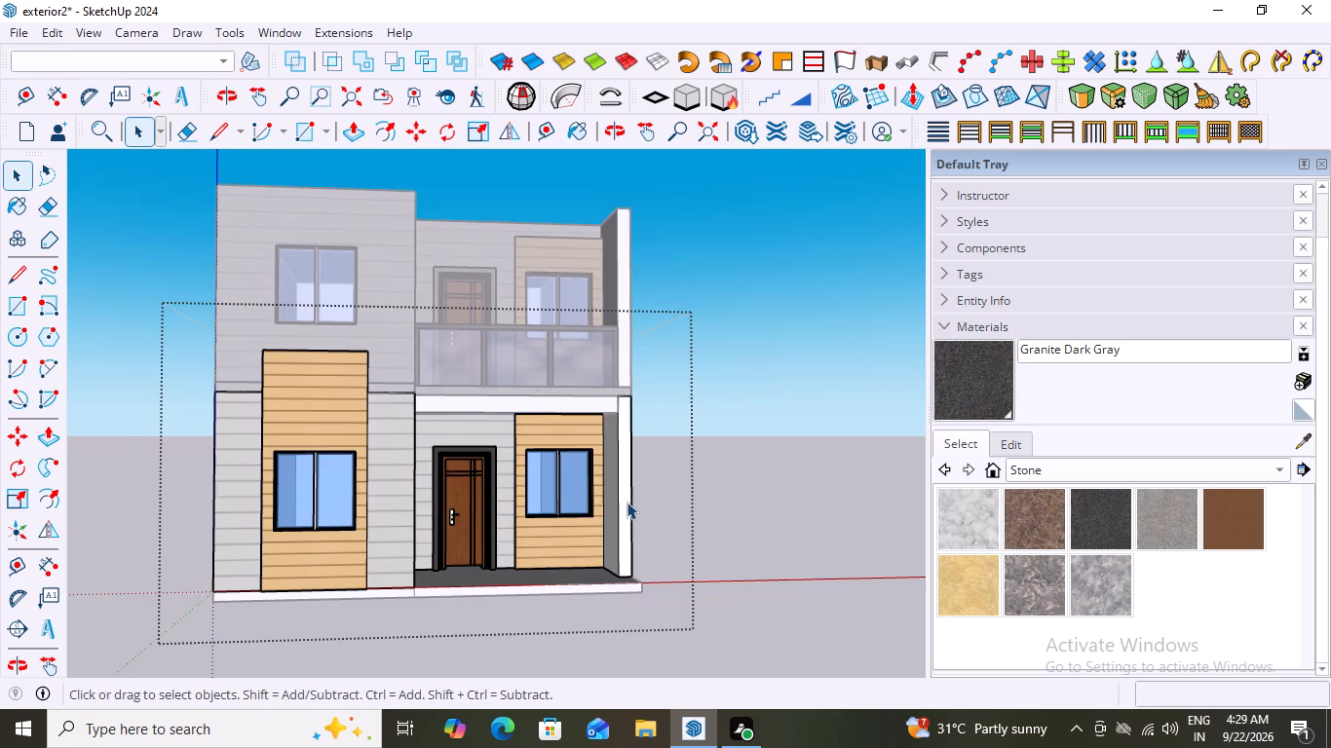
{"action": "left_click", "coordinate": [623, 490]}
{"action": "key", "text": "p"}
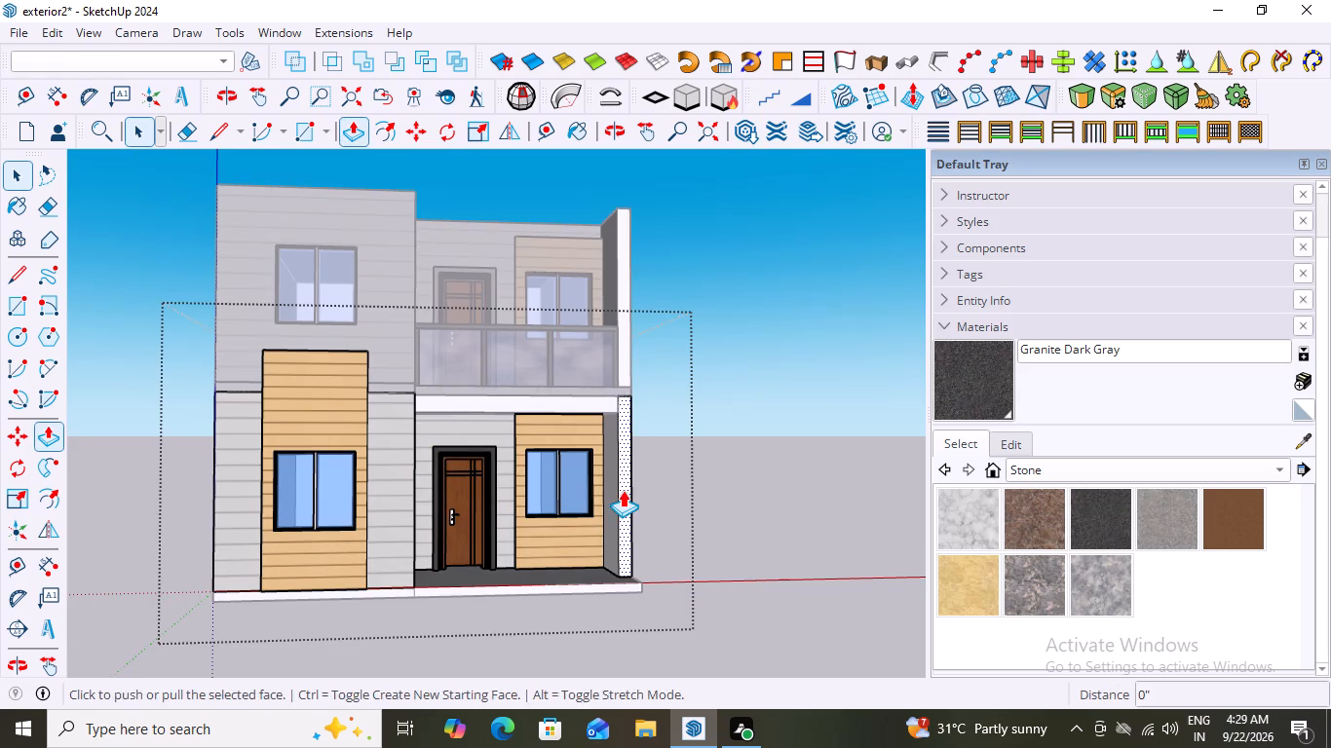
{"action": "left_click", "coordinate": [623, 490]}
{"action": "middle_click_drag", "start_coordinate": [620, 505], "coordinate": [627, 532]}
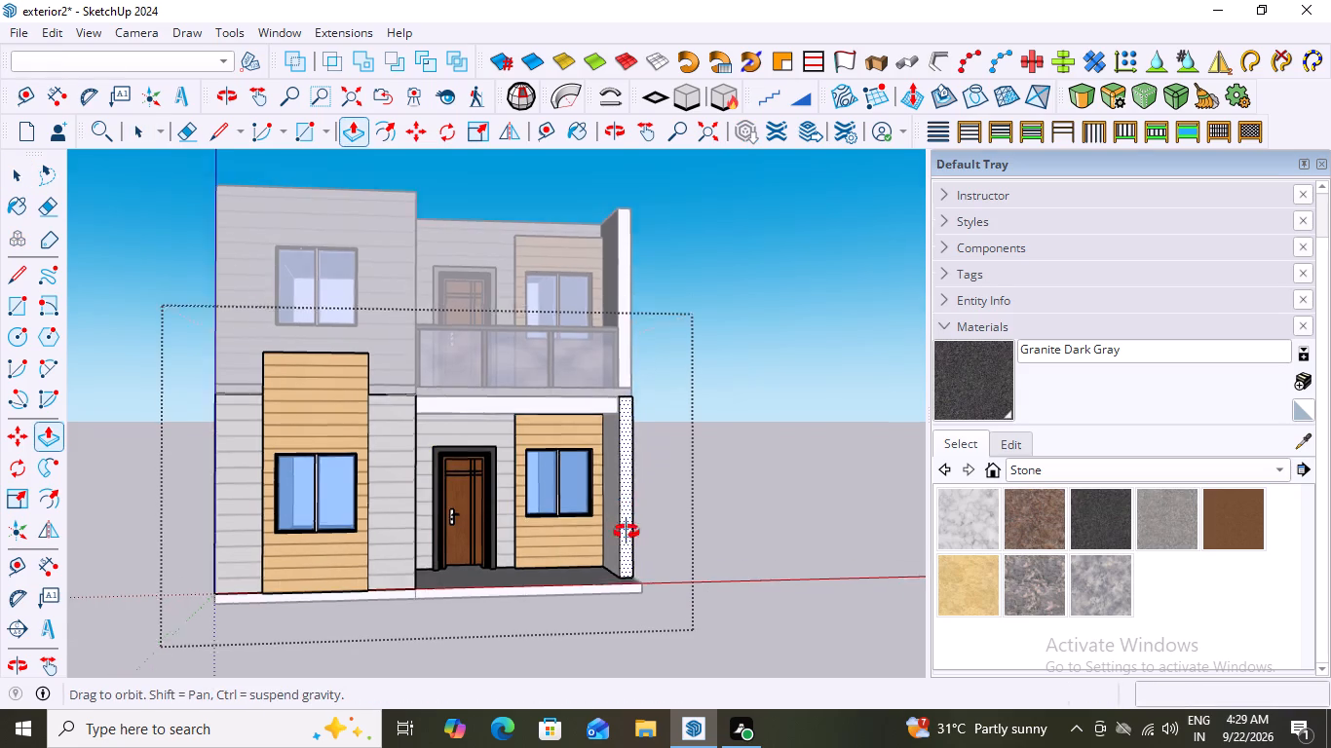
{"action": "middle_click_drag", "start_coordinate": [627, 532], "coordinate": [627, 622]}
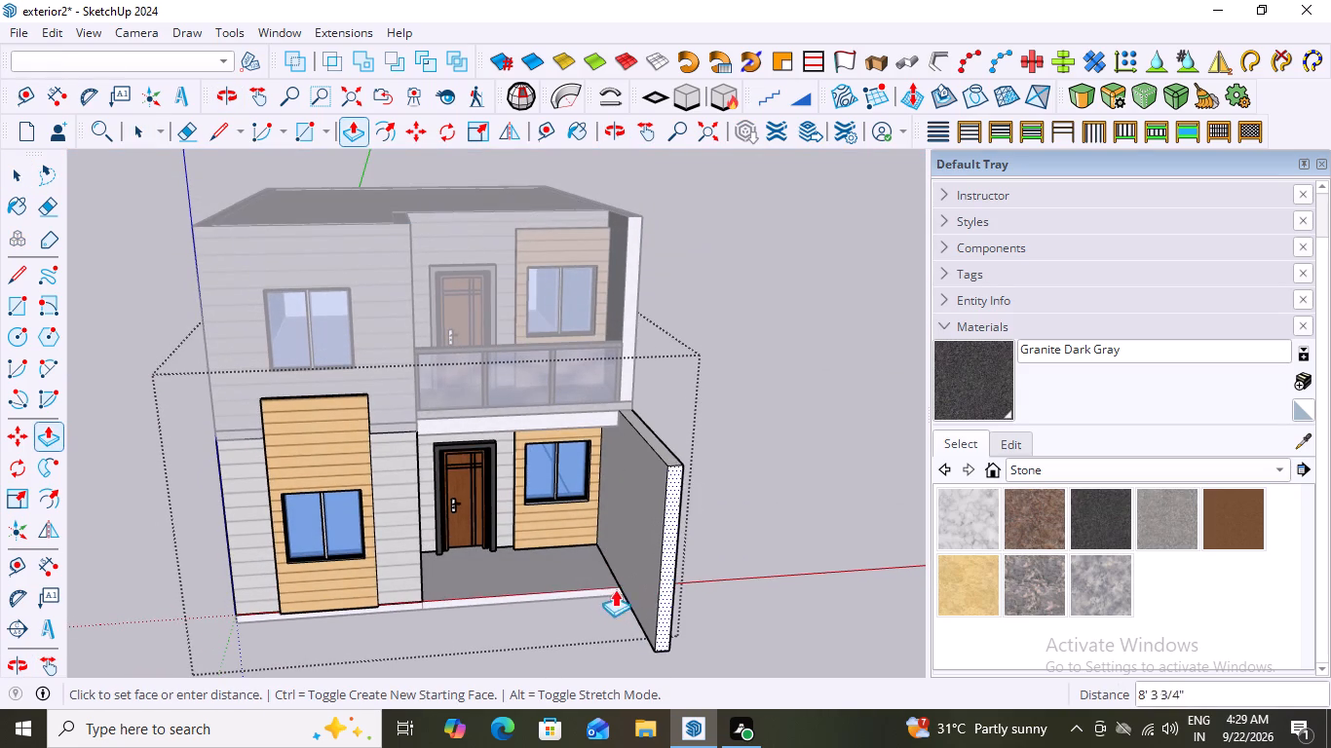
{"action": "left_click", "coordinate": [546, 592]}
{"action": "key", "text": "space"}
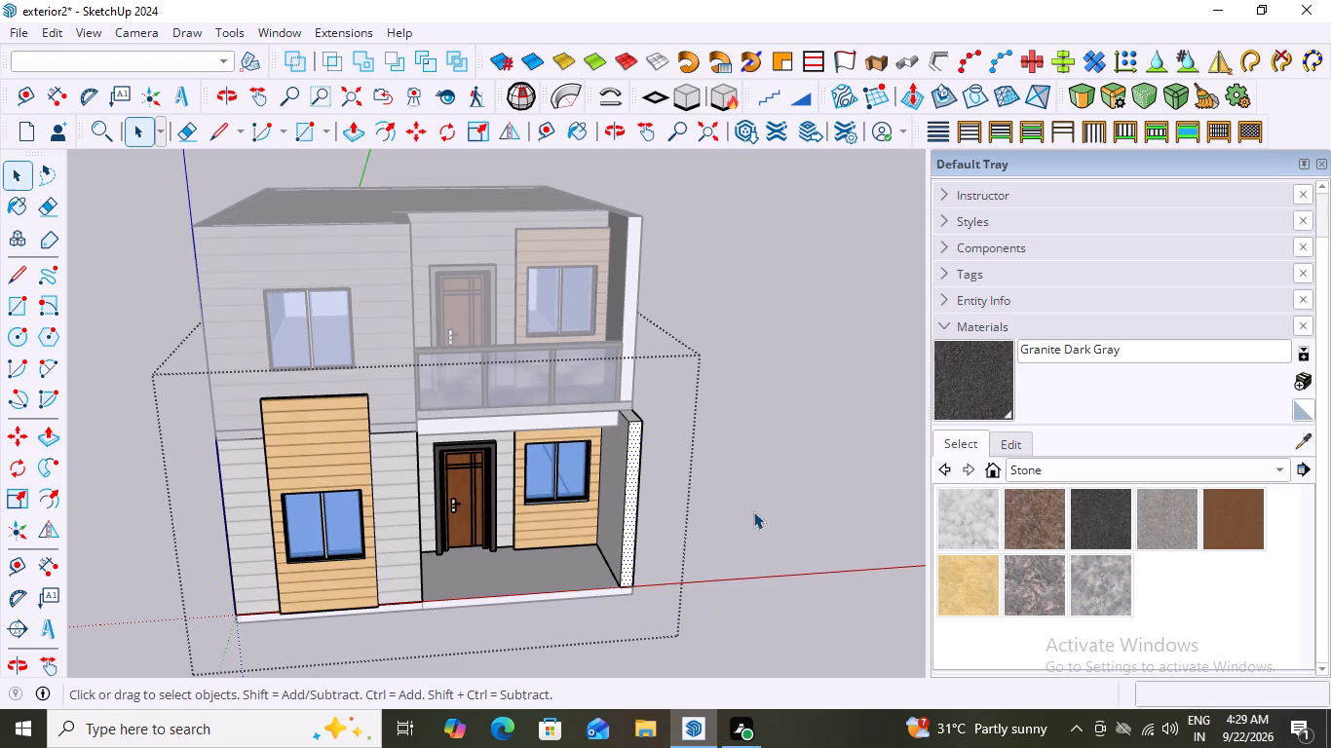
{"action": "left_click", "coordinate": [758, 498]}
Inspect how the ground-floor end wall lines up with the balcony slab and upper wall from the end side and front.
{"action": "middle_click_drag", "start_coordinate": [754, 499], "coordinate": [636, 505]}
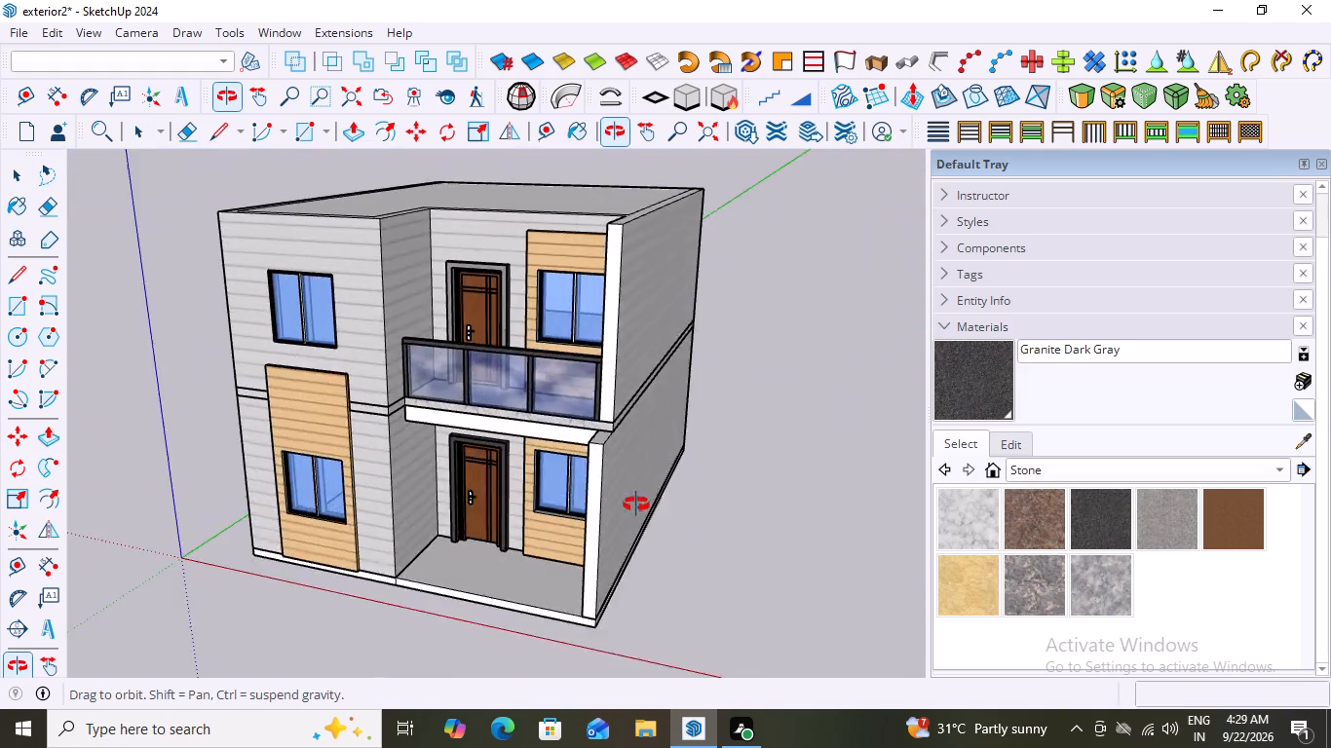
{"action": "middle_click_drag", "start_coordinate": [636, 505], "coordinate": [485, 507]}
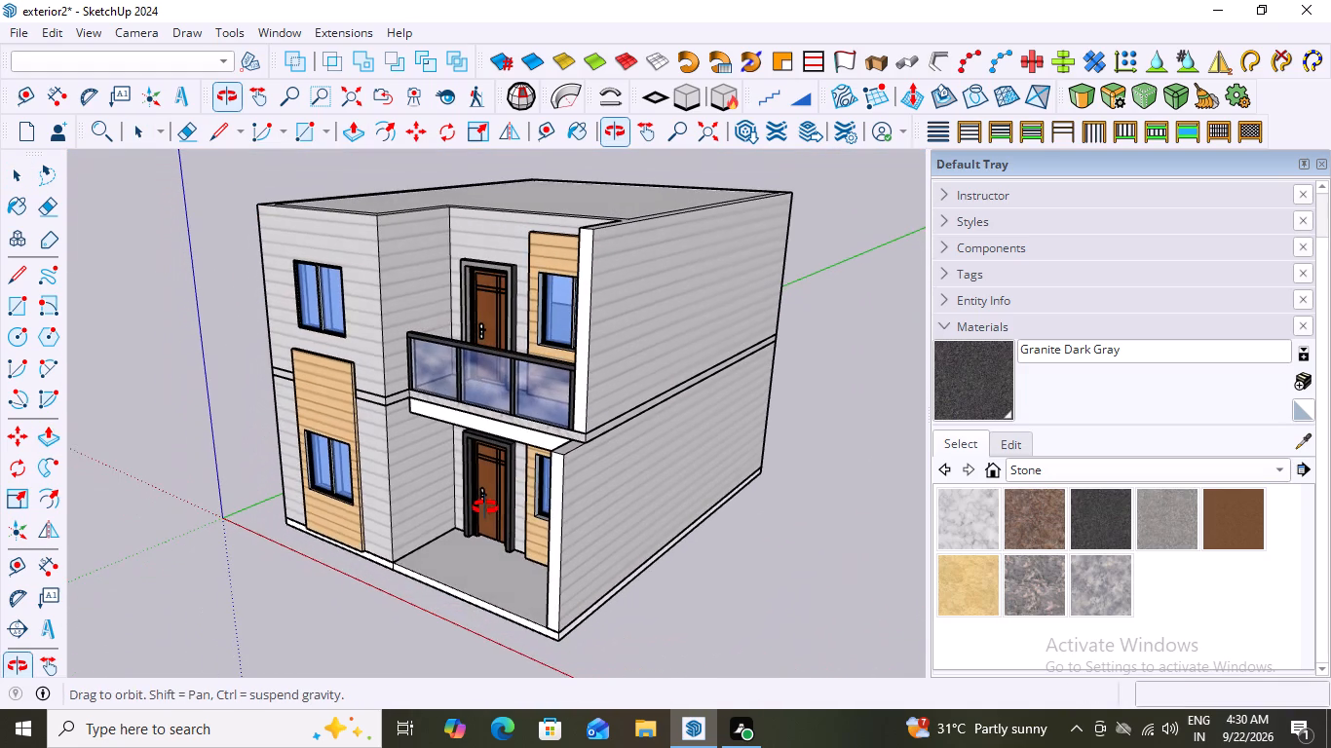
{"action": "middle_click_drag", "start_coordinate": [485, 507], "coordinate": [489, 512]}
{"action": "scroll", "coordinate": [489, 512], "scroll_direction": "down", "scroll_amount": 2}
{"action": "middle_click_drag", "start_coordinate": [520, 519], "coordinate": [623, 523]}
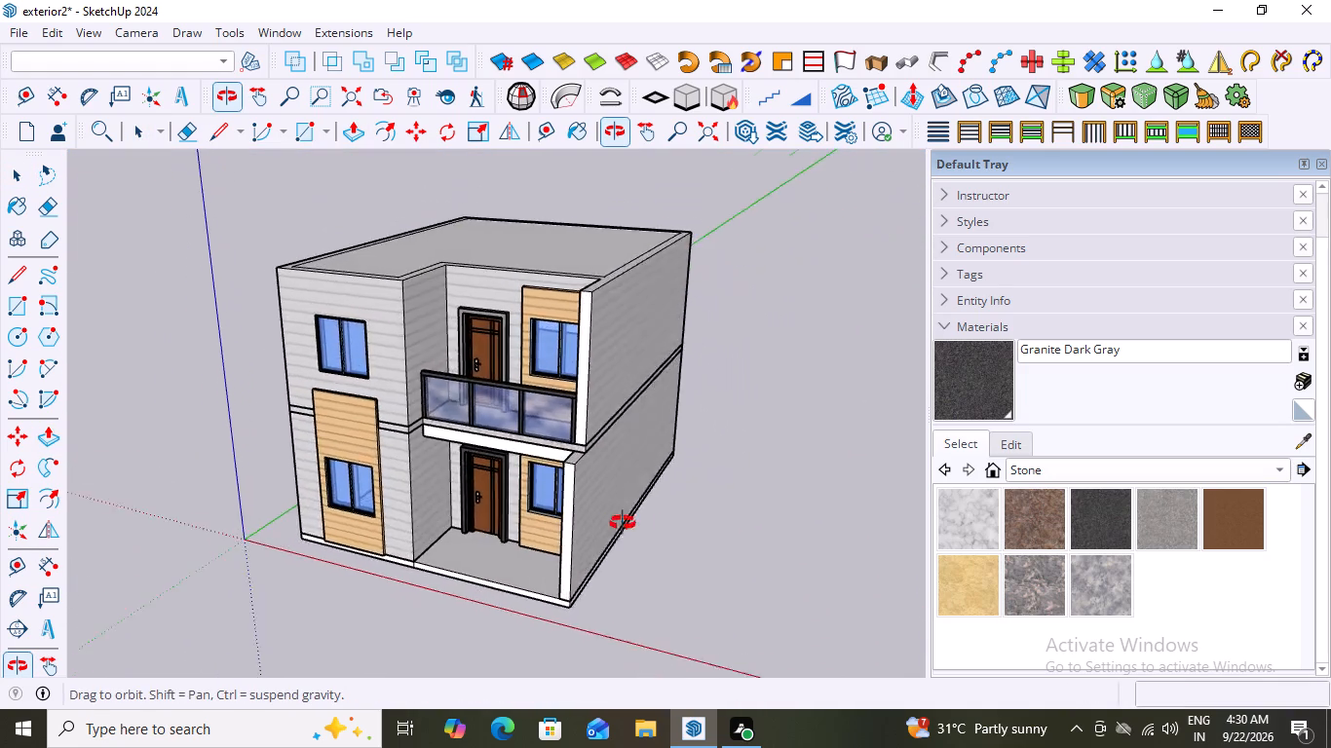
{"action": "middle_click_drag", "start_coordinate": [623, 523], "coordinate": [360, 545]}
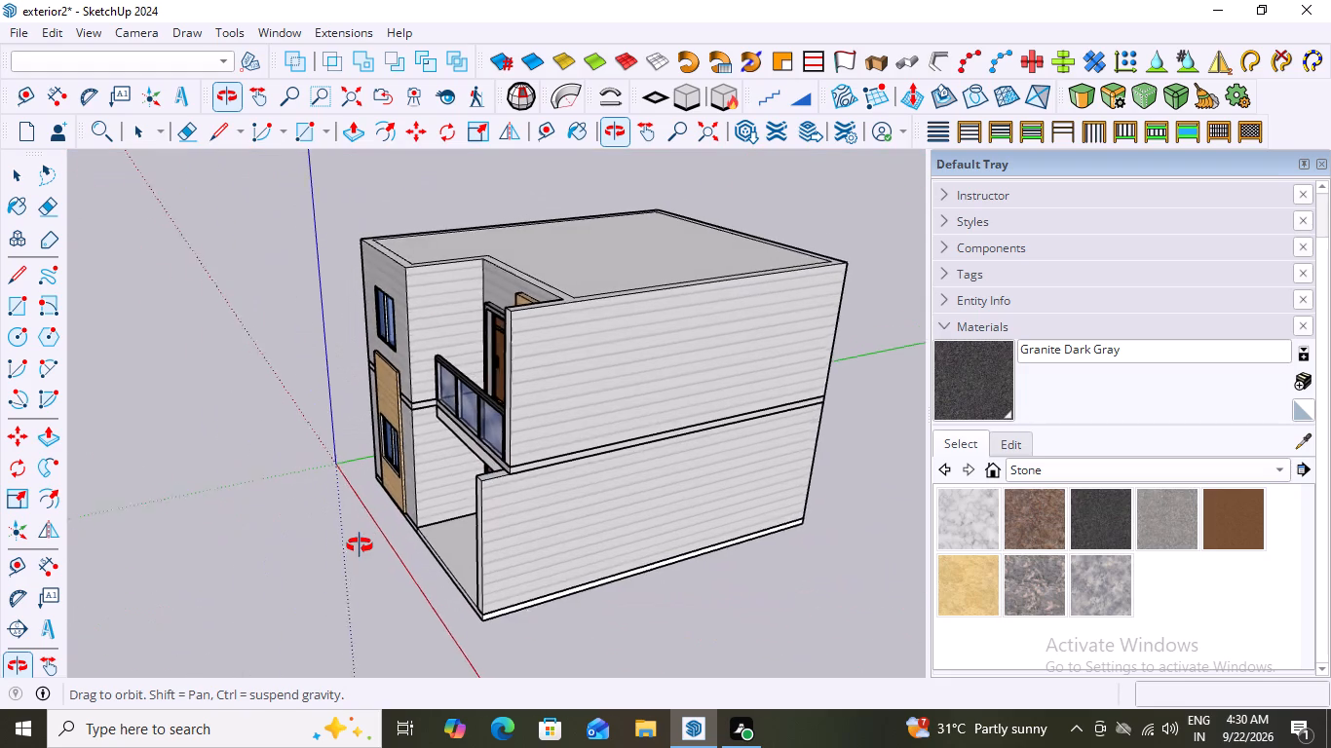
{"action": "middle_click_drag", "start_coordinate": [360, 545], "coordinate": [584, 556]}
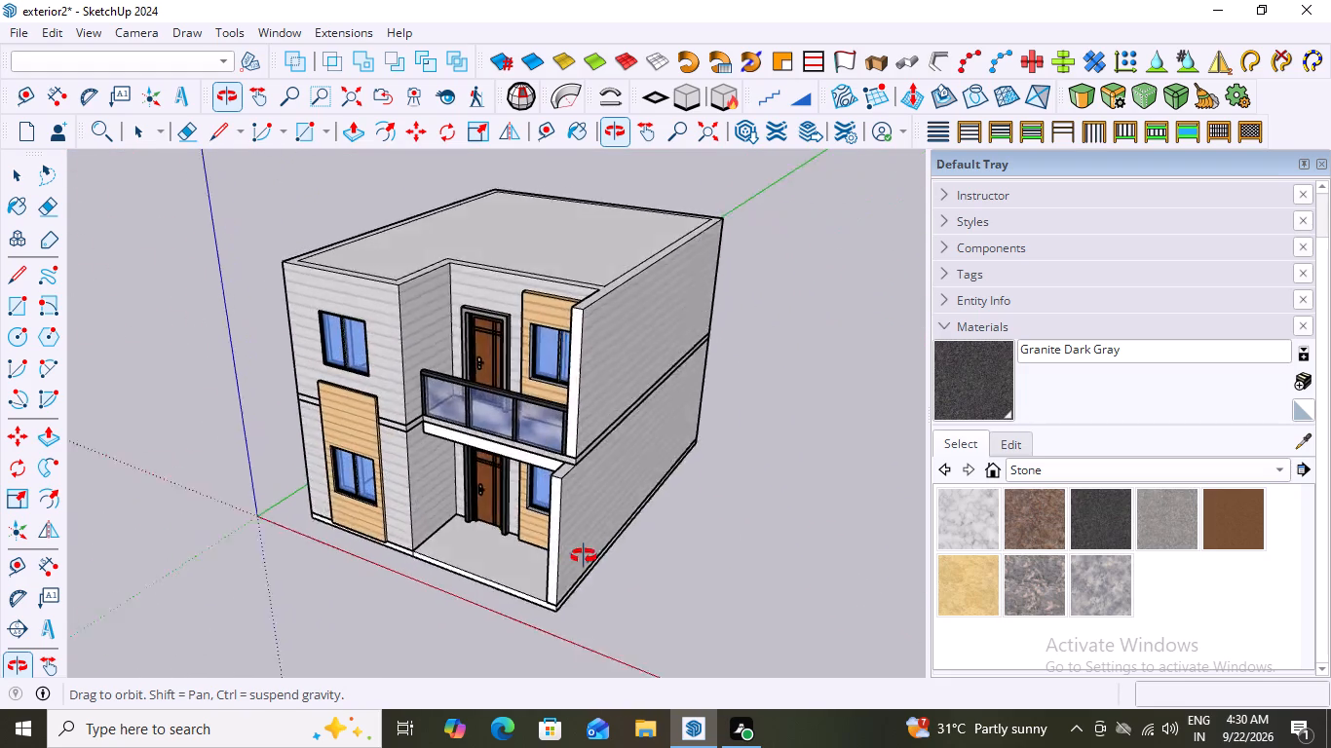
{"action": "middle_click_drag", "start_coordinate": [584, 556], "coordinate": [745, 427]}
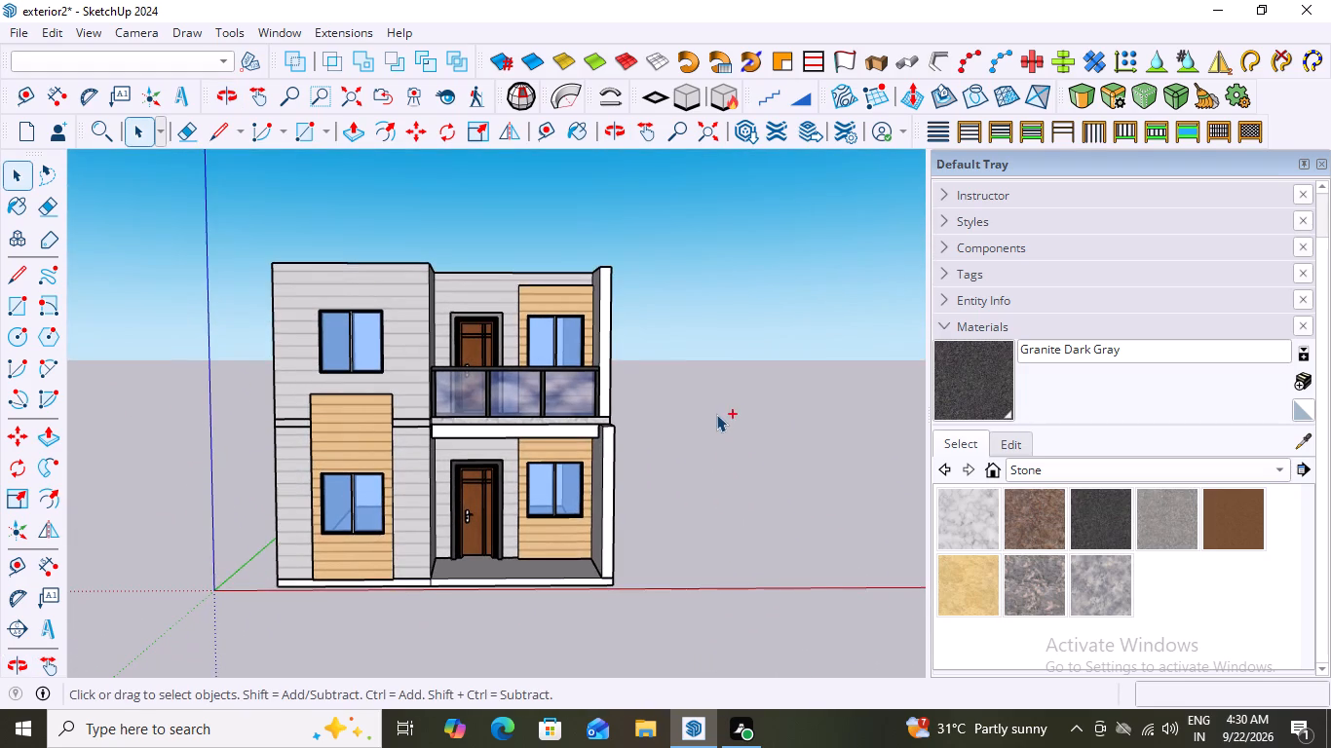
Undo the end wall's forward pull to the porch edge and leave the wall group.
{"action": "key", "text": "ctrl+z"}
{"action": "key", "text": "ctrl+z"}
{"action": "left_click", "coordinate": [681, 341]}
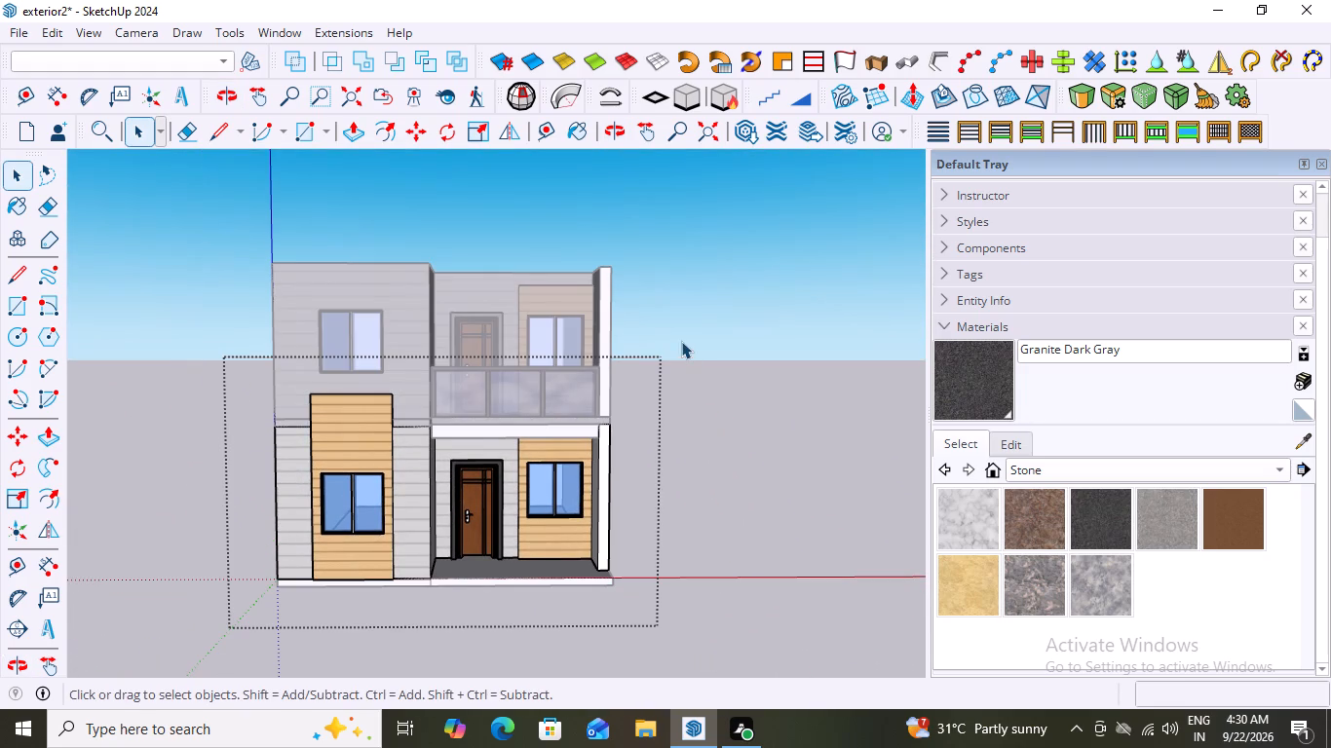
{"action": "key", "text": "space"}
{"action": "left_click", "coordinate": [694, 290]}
Examine the end wall's front against the block under the balcony slab and the porch floor's corner, close up and from further back.
{"action": "middle_click_drag", "start_coordinate": [625, 420], "coordinate": [627, 591]}
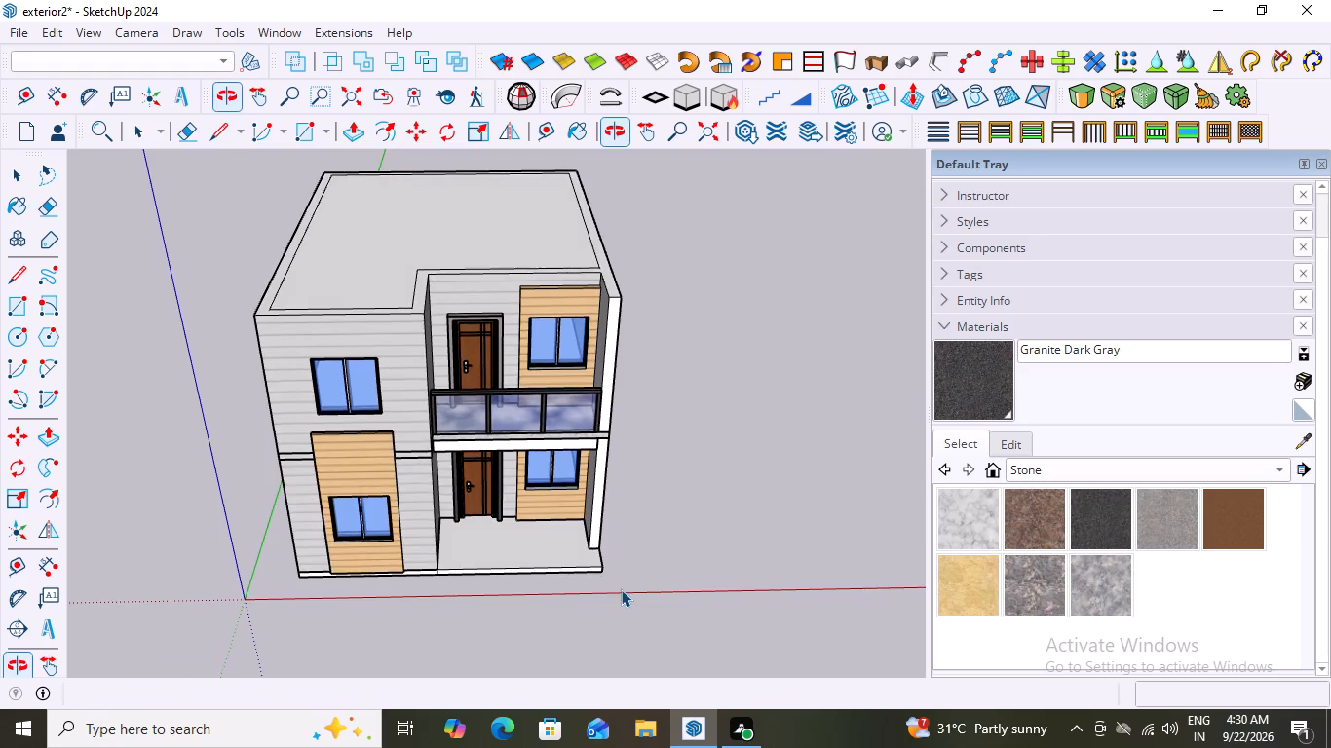
{"action": "scroll", "coordinate": [568, 539], "scroll_direction": "up", "scroll_amount": 5}
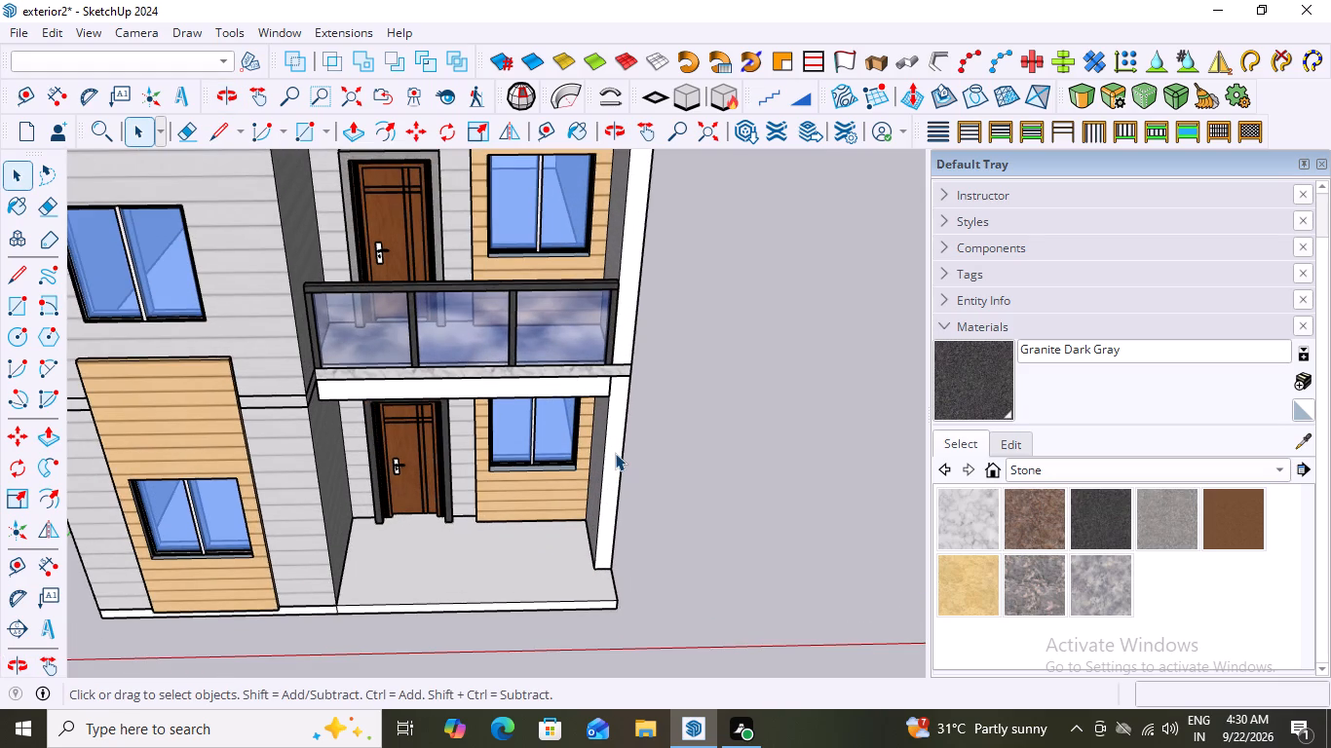
{"action": "middle_click_drag", "start_coordinate": [564, 471], "coordinate": [546, 345]}
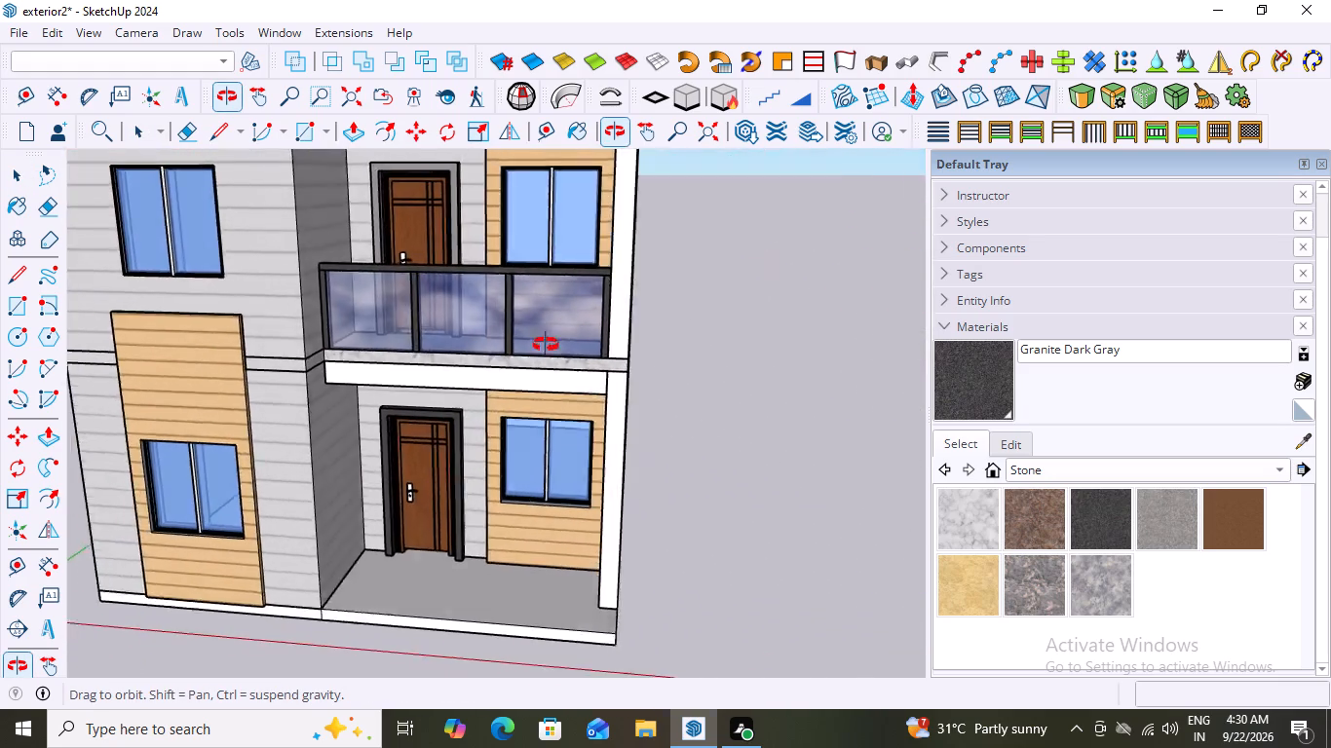
{"action": "middle_click_drag", "start_coordinate": [546, 345], "coordinate": [545, 397]}
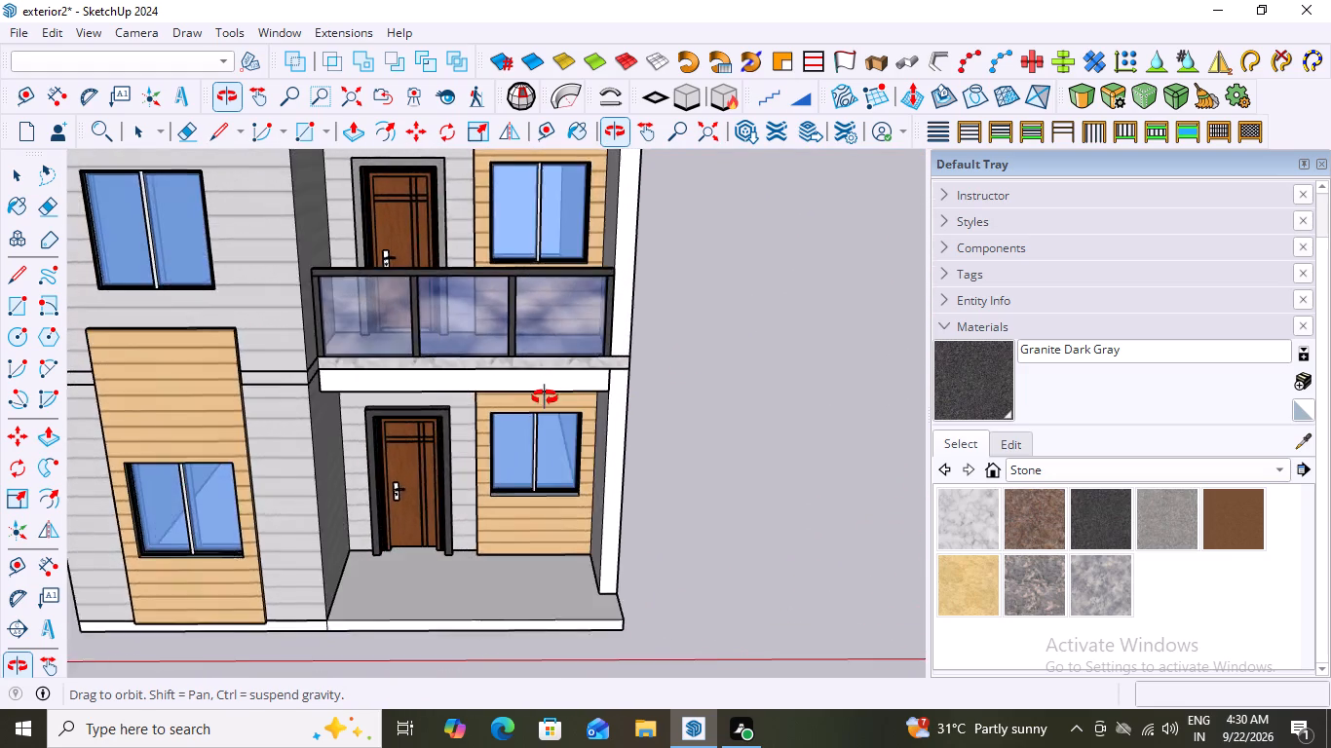
{"action": "middle_click_drag", "start_coordinate": [545, 397], "coordinate": [543, 397]}
{"action": "scroll", "coordinate": [542, 397], "scroll_direction": "down", "scroll_amount": 1}
{"action": "scroll", "coordinate": [604, 579], "scroll_direction": "up", "scroll_amount": 4}
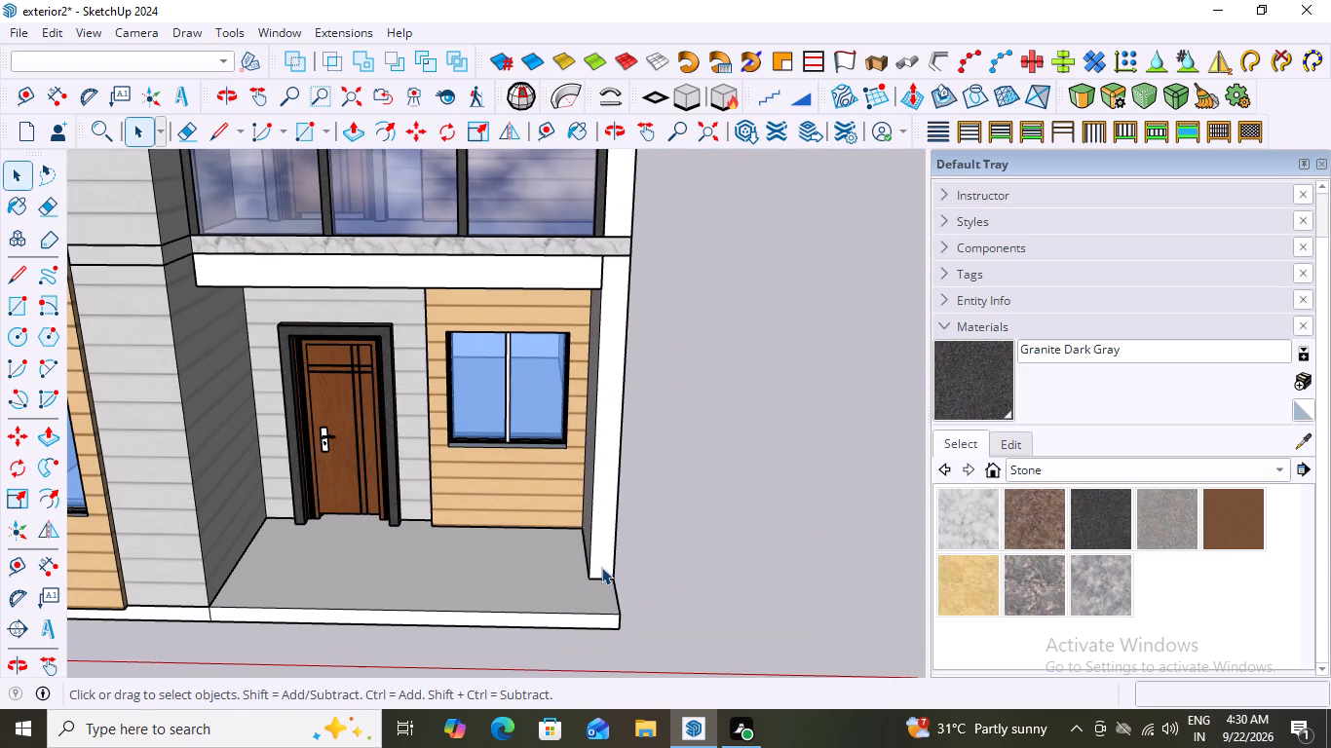
{"action": "scroll", "coordinate": [600, 551], "scroll_direction": "down", "scroll_amount": 5}
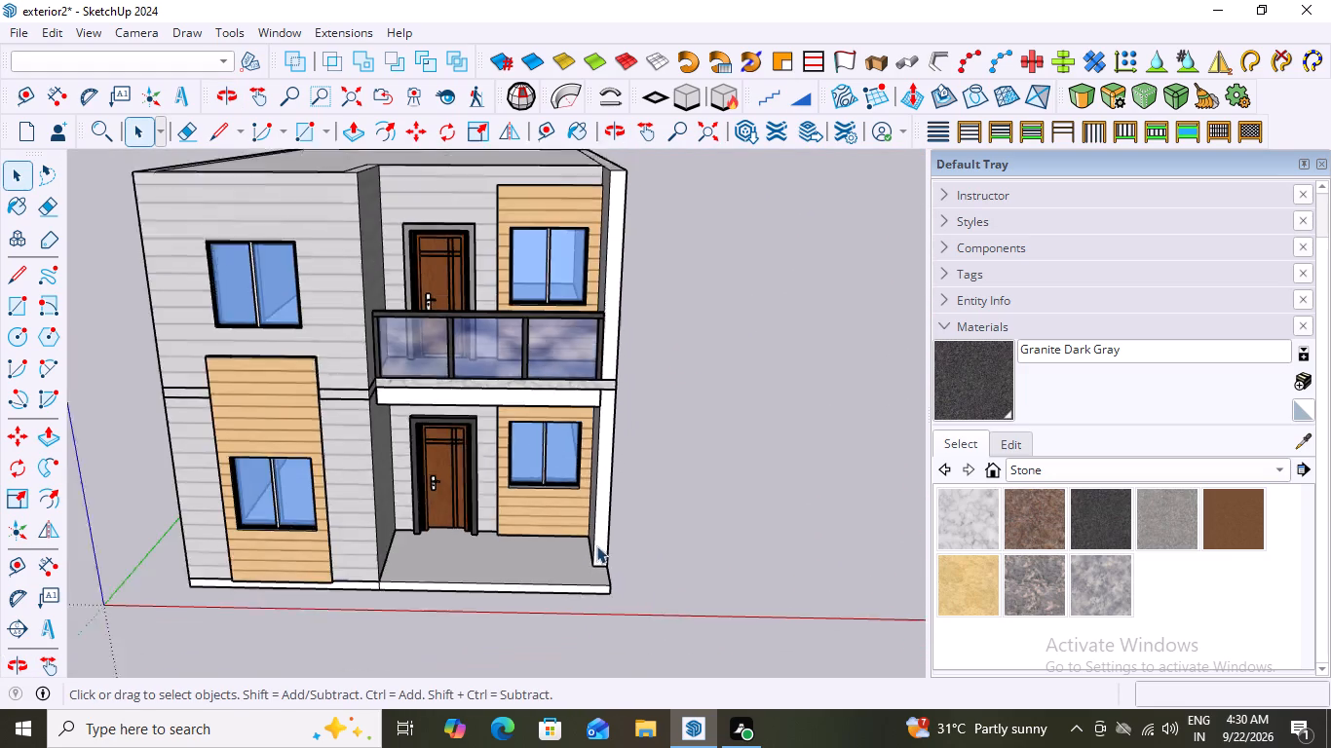
{"action": "scroll", "coordinate": [596, 545], "scroll_direction": "down", "scroll_amount": 2}
{"action": "middle_click_drag", "start_coordinate": [637, 526], "coordinate": [719, 448]}
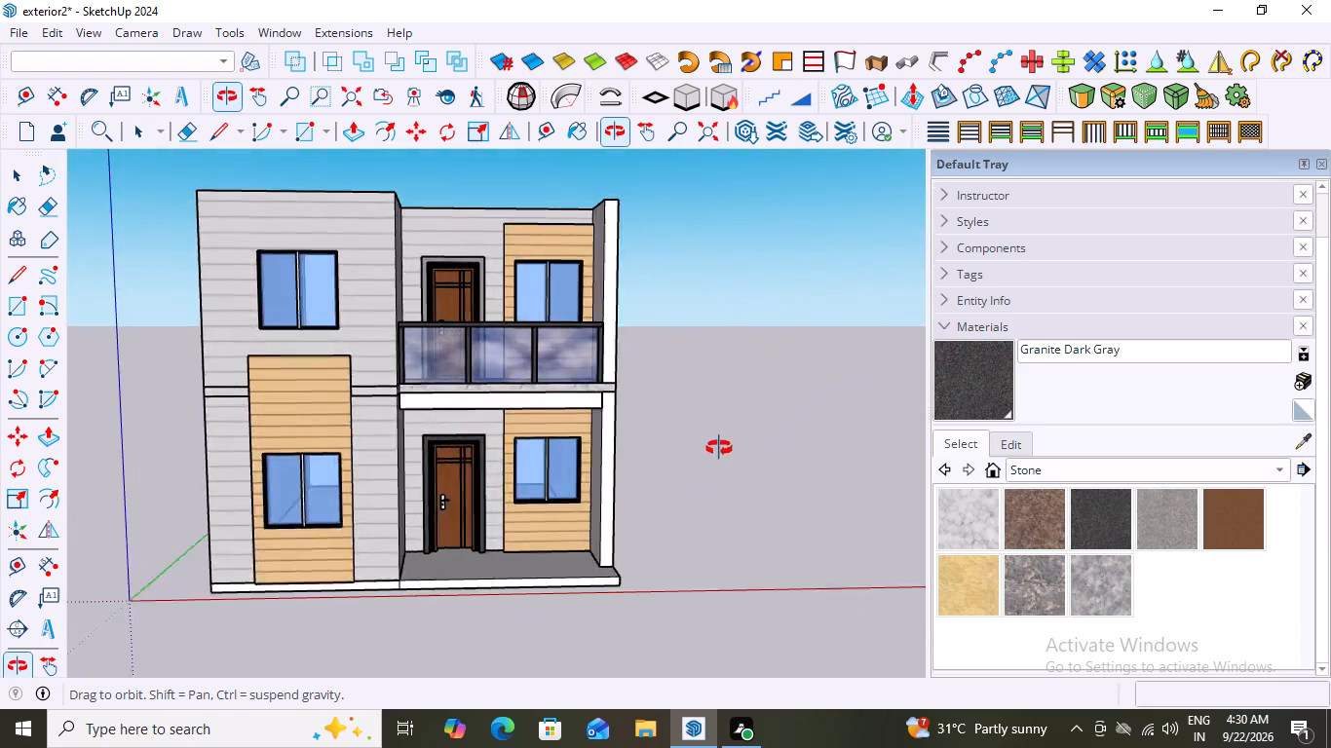
{"action": "middle_click_drag", "start_coordinate": [719, 448], "coordinate": [665, 506]}
{"action": "scroll", "coordinate": [585, 568], "scroll_direction": "up", "scroll_amount": 3}
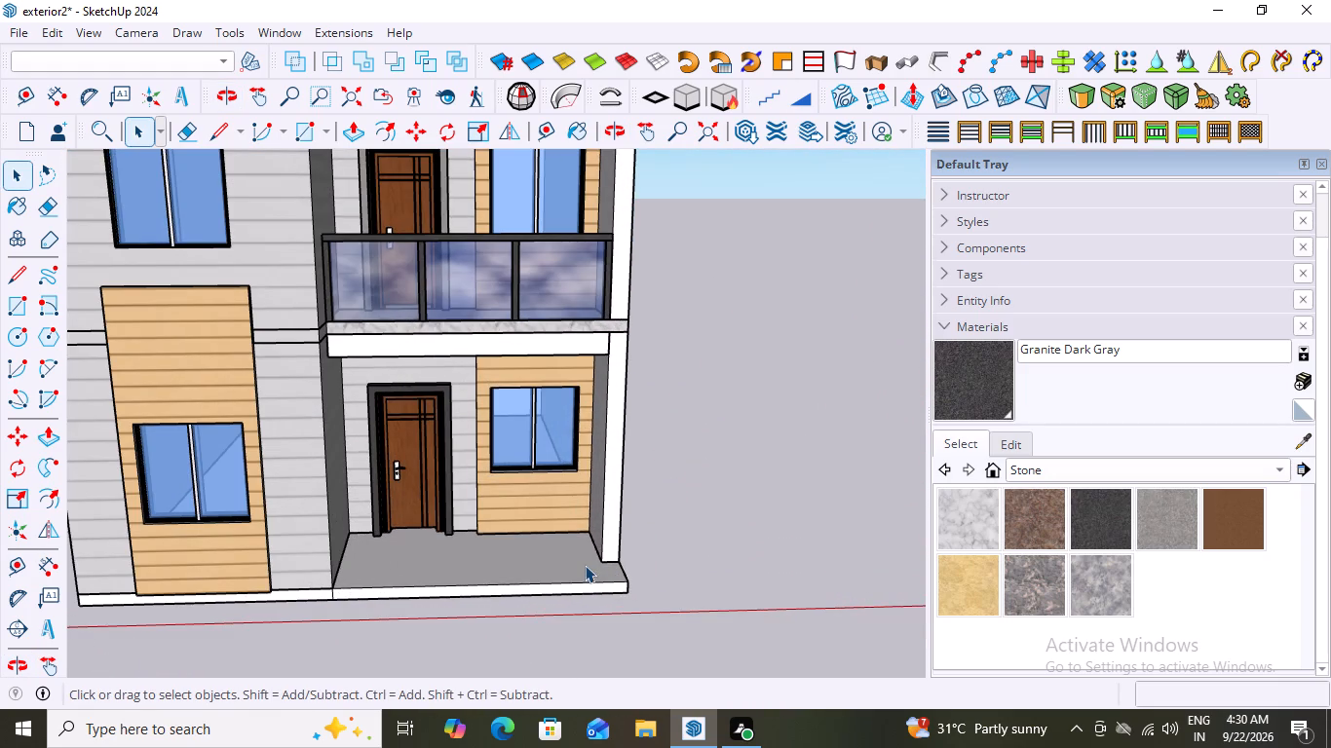
Examine the whole front facade, including the balcony, the wood-clad window panel and the ground-floor entrance, from close up and further back.
{"action": "scroll", "coordinate": [597, 524], "scroll_direction": "down", "scroll_amount": 3}
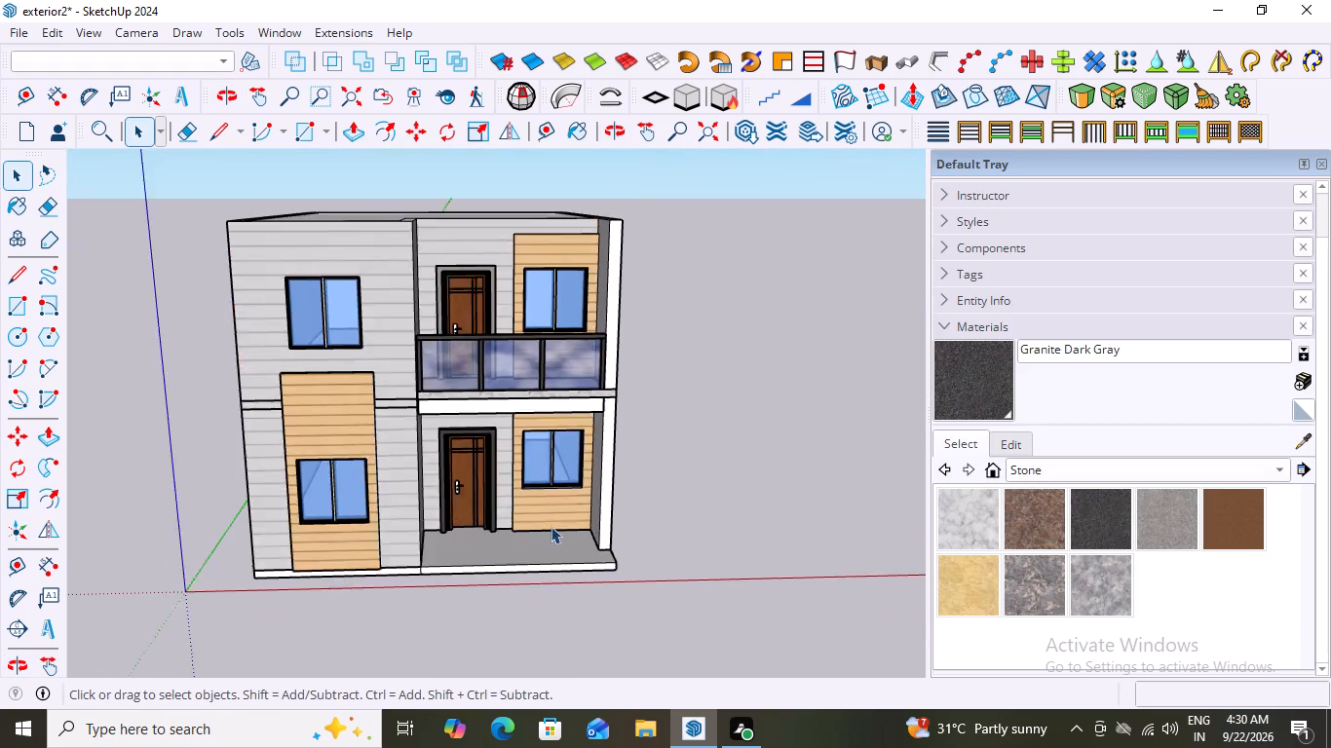
{"action": "scroll", "coordinate": [551, 526], "scroll_direction": "down", "scroll_amount": 4}
{"action": "scroll", "coordinate": [513, 463], "scroll_direction": "up", "scroll_amount": 10}
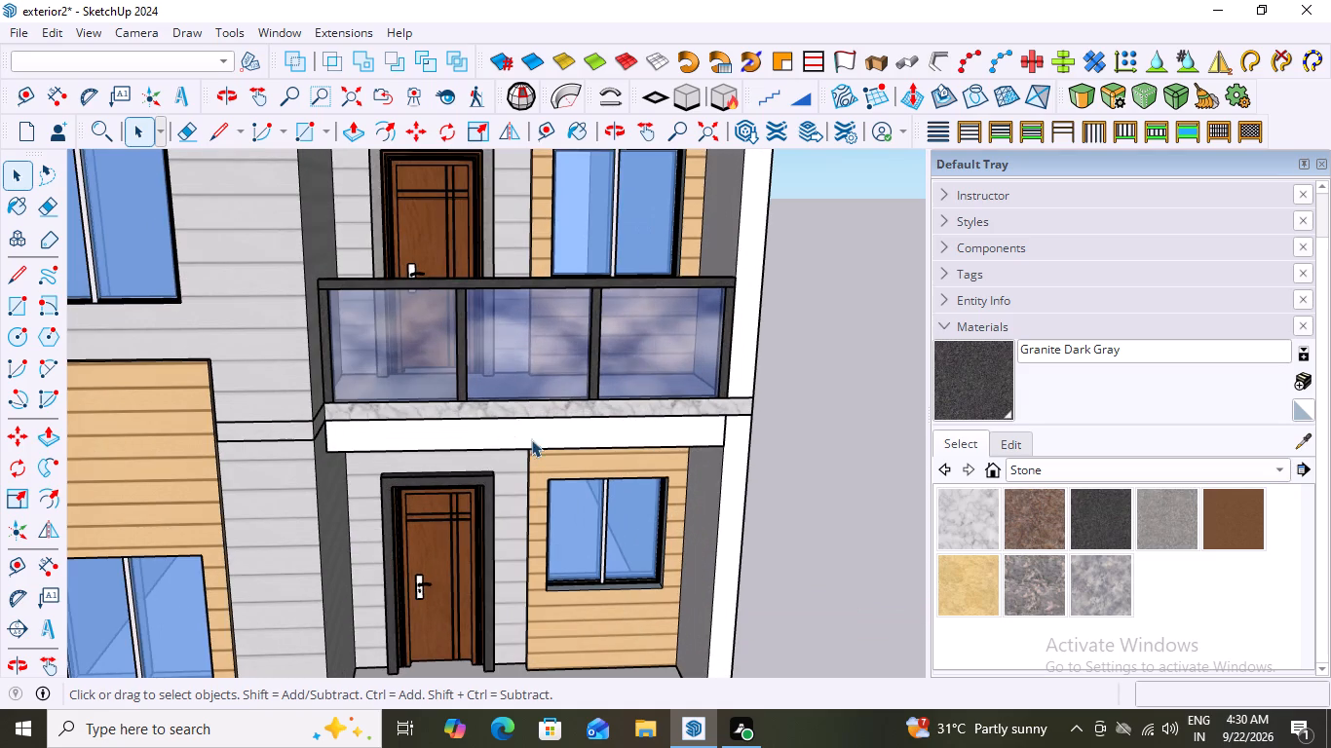
{"action": "middle_click_drag", "start_coordinate": [554, 453], "coordinate": [560, 433]}
{"action": "scroll", "coordinate": [560, 433], "scroll_direction": "down", "scroll_amount": 4}
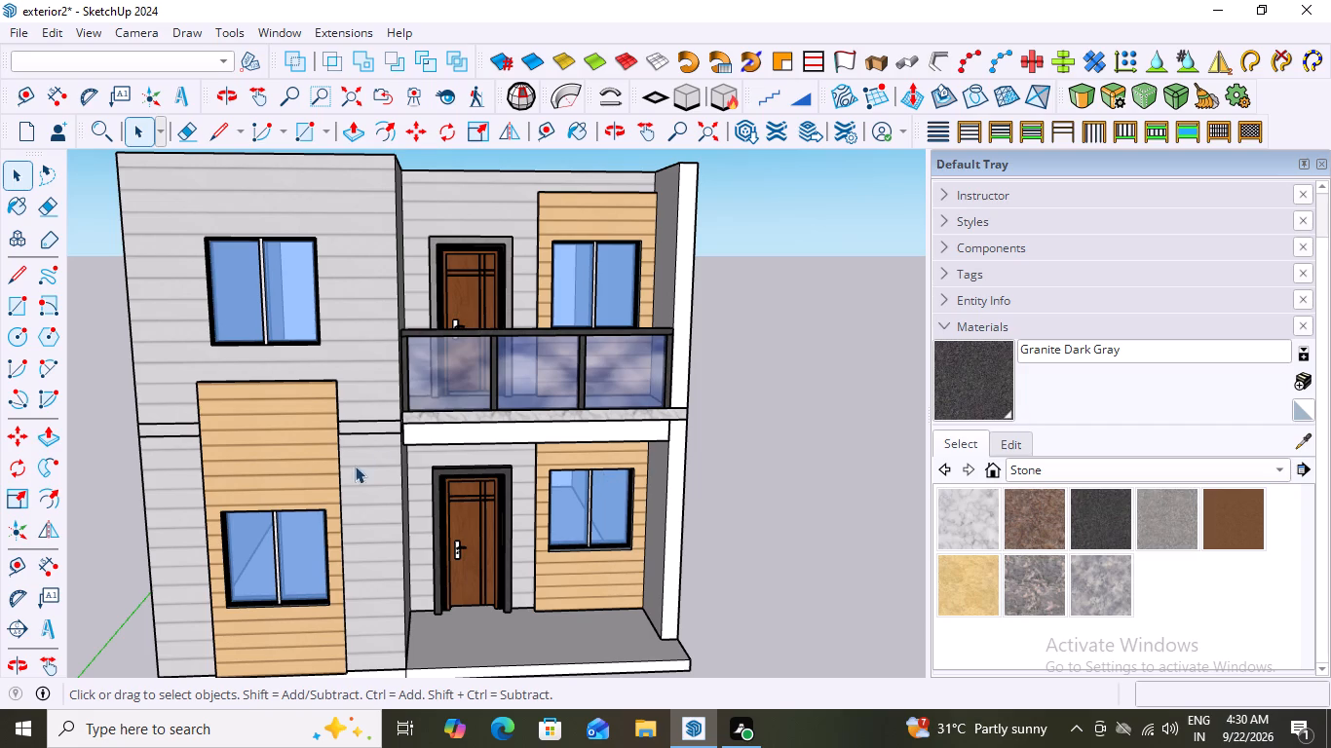
{"action": "scroll", "coordinate": [288, 482], "scroll_direction": "down", "scroll_amount": 2}
{"action": "middle_click_drag", "start_coordinate": [285, 487], "coordinate": [334, 435]}
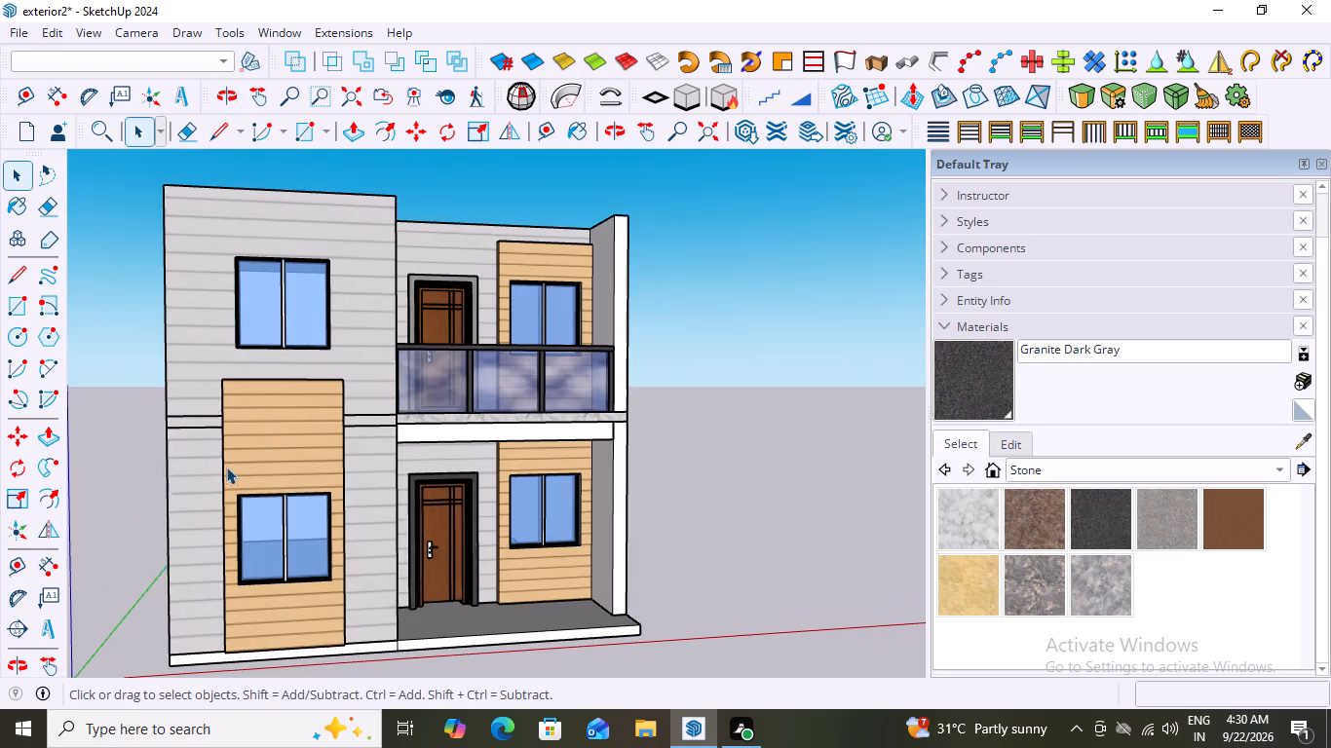
{"action": "scroll", "coordinate": [226, 467], "scroll_direction": "up", "scroll_amount": 6}
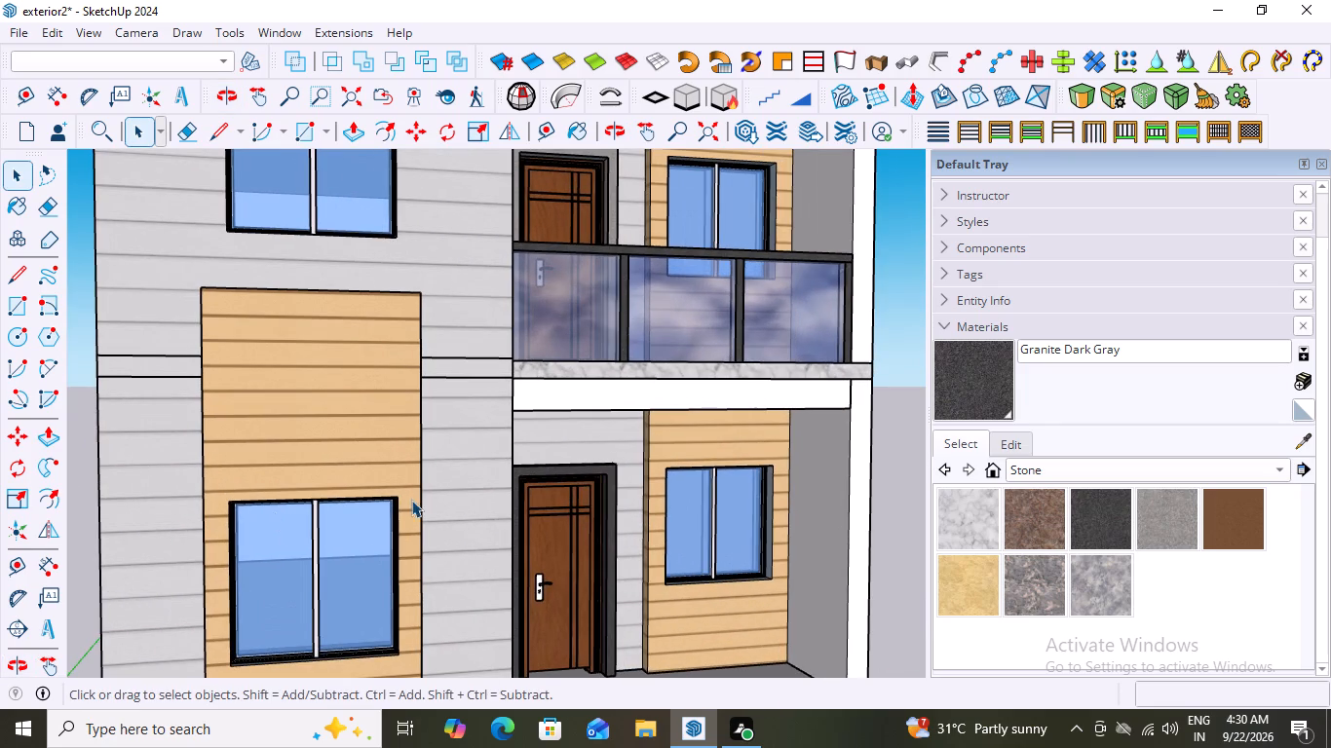
{"action": "scroll", "coordinate": [390, 513], "scroll_direction": "up", "scroll_amount": 5}
{"action": "middle_click_drag", "start_coordinate": [388, 523], "coordinate": [241, 543]}
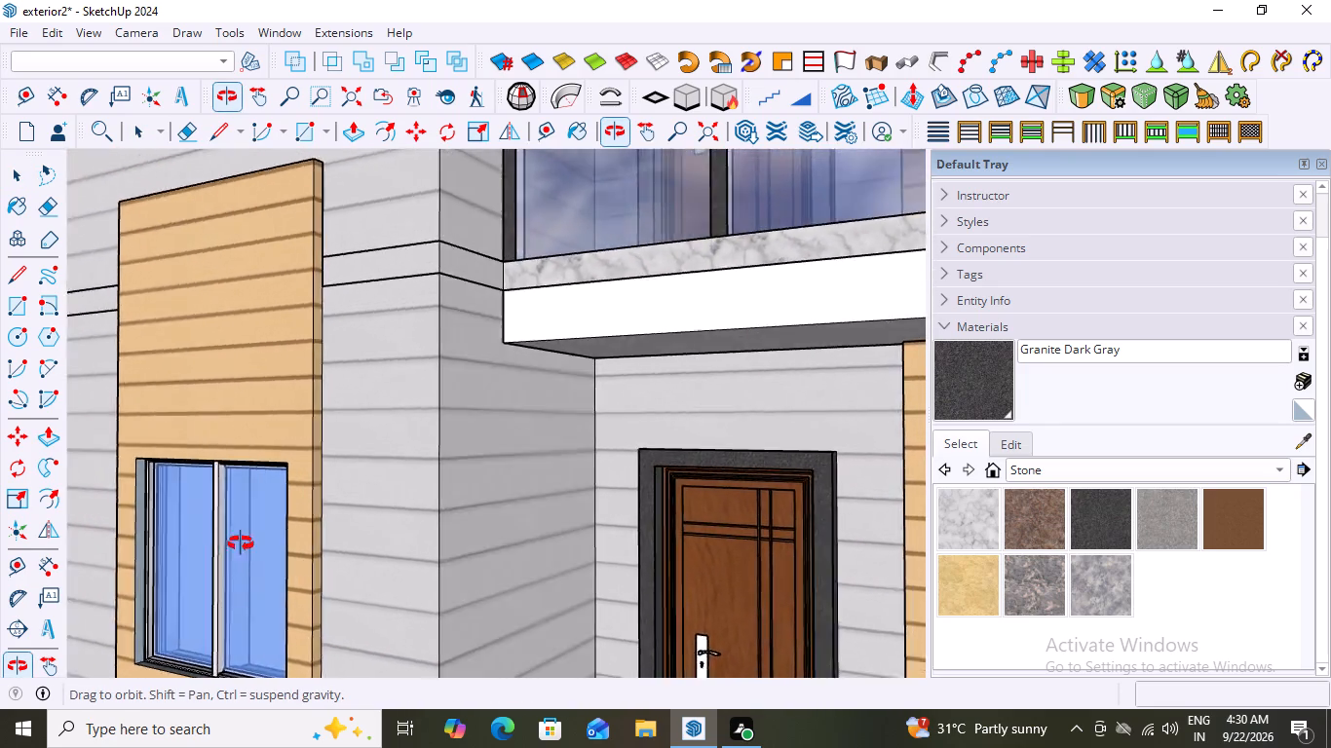
{"action": "middle_click_drag", "start_coordinate": [241, 543], "coordinate": [352, 556]}
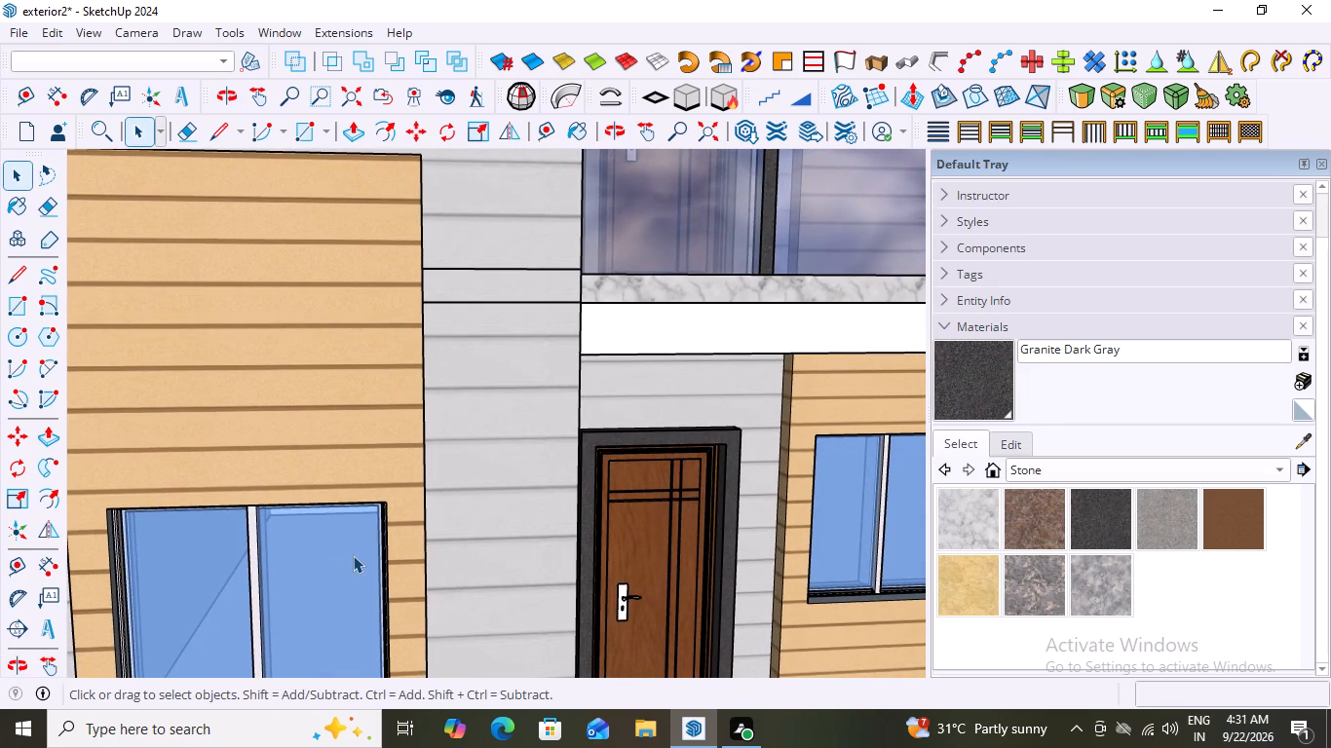
{"action": "scroll", "coordinate": [351, 509], "scroll_direction": "down", "scroll_amount": 11}
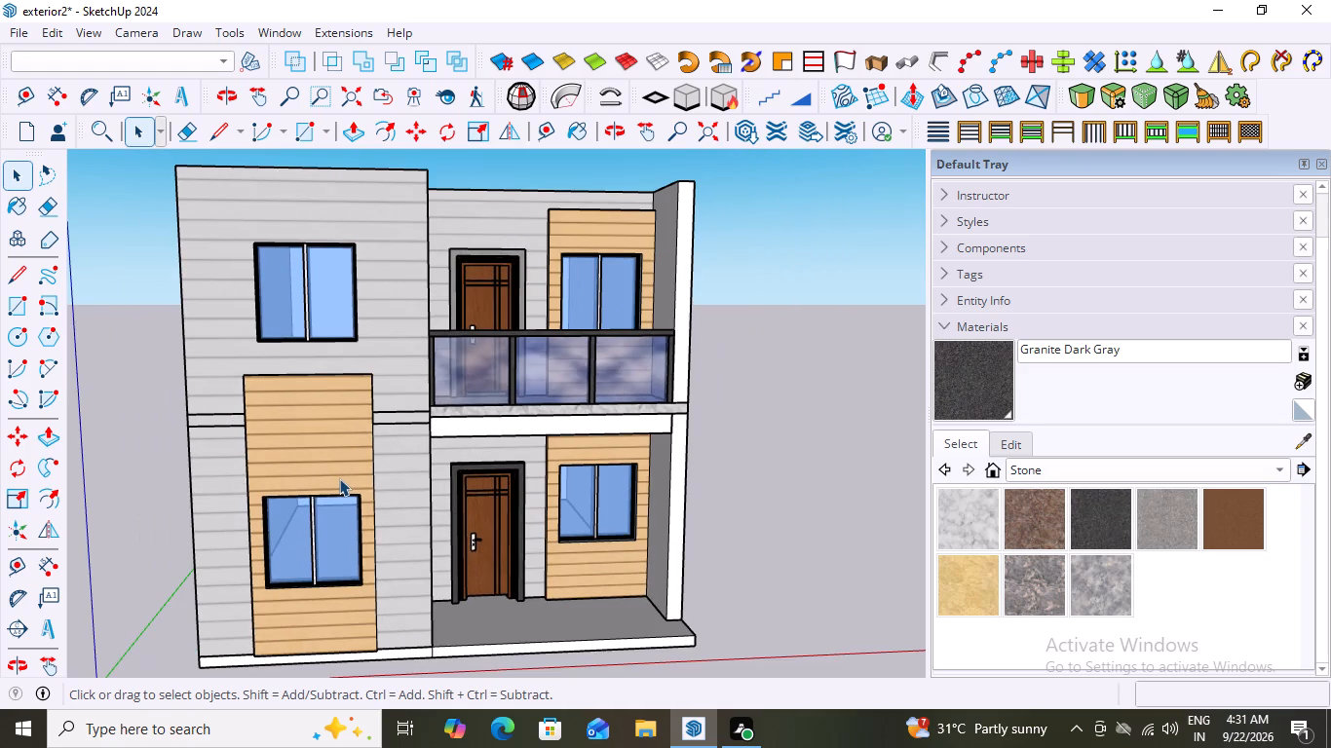
{"action": "scroll", "coordinate": [363, 465], "scroll_direction": "down", "scroll_amount": 4}
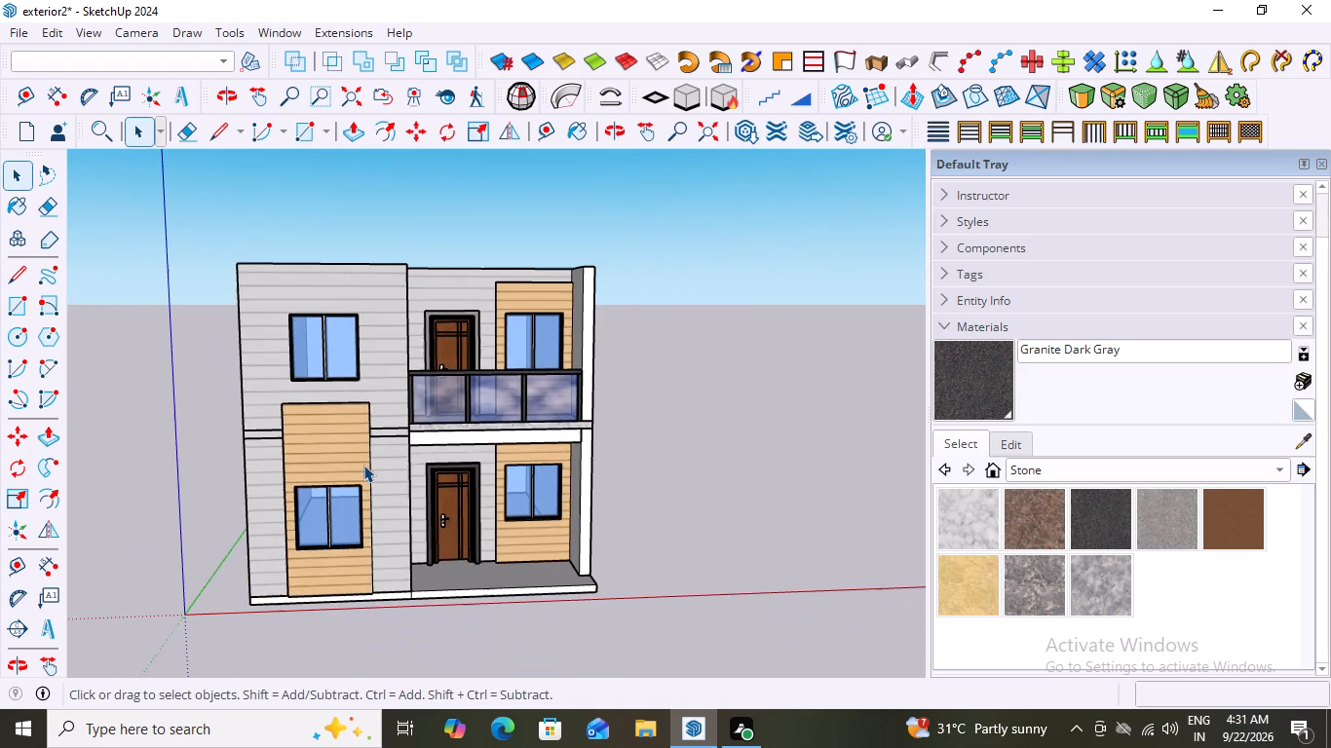
{"action": "scroll", "coordinate": [363, 465], "scroll_direction": "down", "scroll_amount": 5}
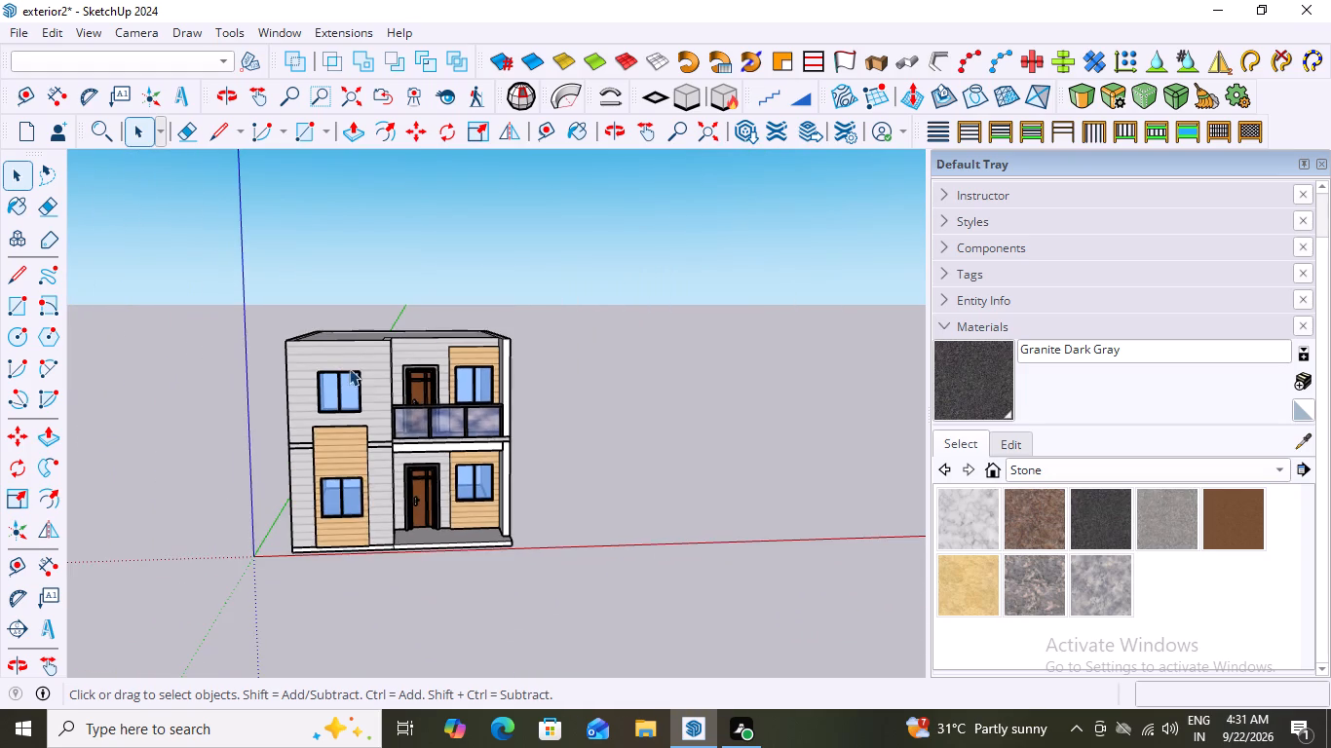
Open the upper-storey wall group and start a Tape Measure guide above the wide front wall's window, offset from the window's top edge.
{"action": "scroll", "coordinate": [288, 447], "scroll_direction": "up", "scroll_amount": 6}
{"action": "double_click", "coordinate": [358, 298]}
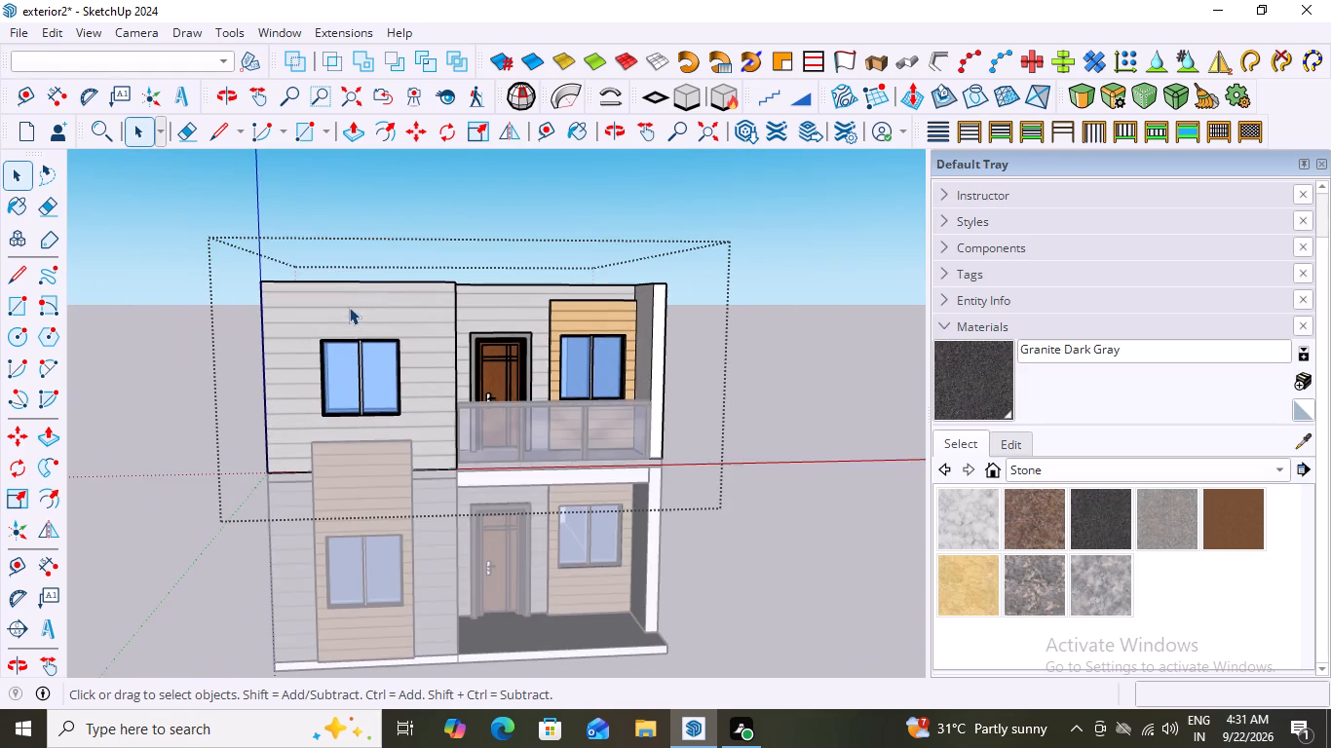
{"action": "scroll", "coordinate": [349, 351], "scroll_direction": "up", "scroll_amount": 7}
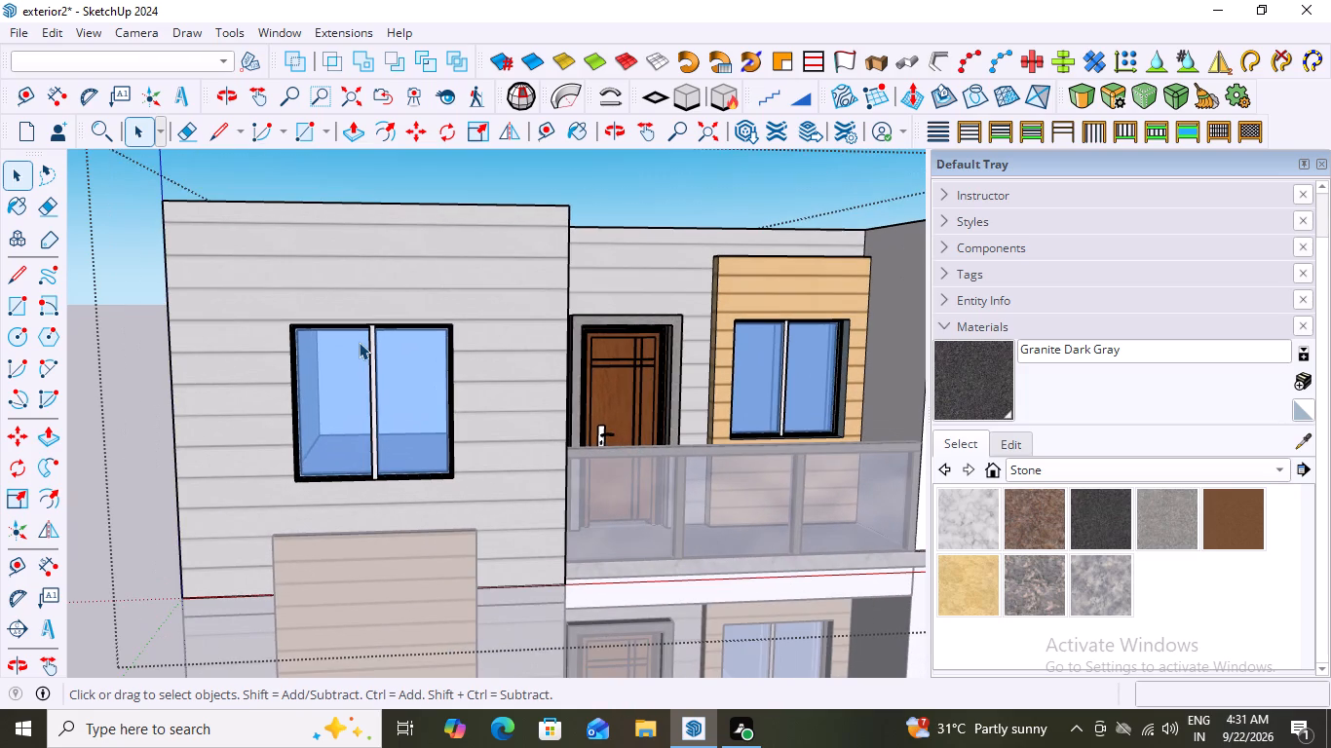
{"action": "key", "text": "t"}
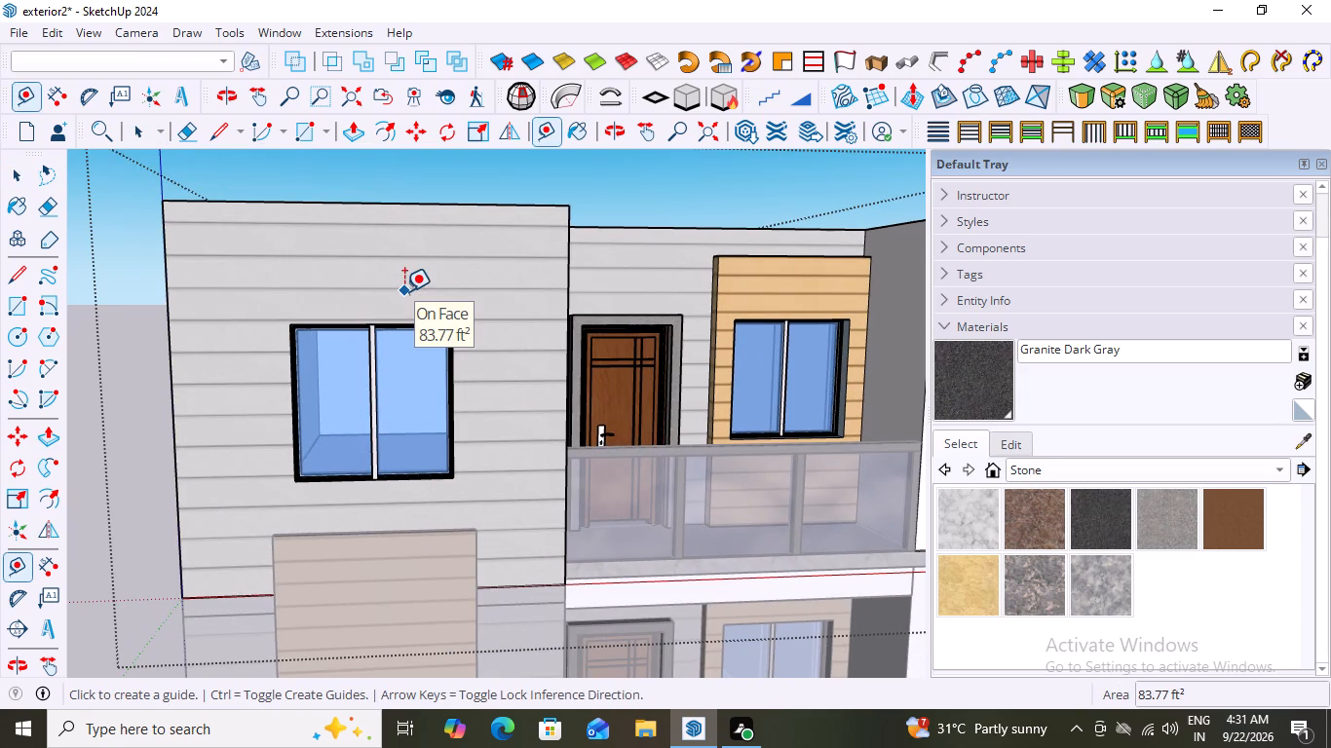
{"action": "scroll", "coordinate": [413, 287], "scroll_direction": "down", "scroll_amount": 4}
{"action": "scroll", "coordinate": [375, 343], "scroll_direction": "up", "scroll_amount": 5}
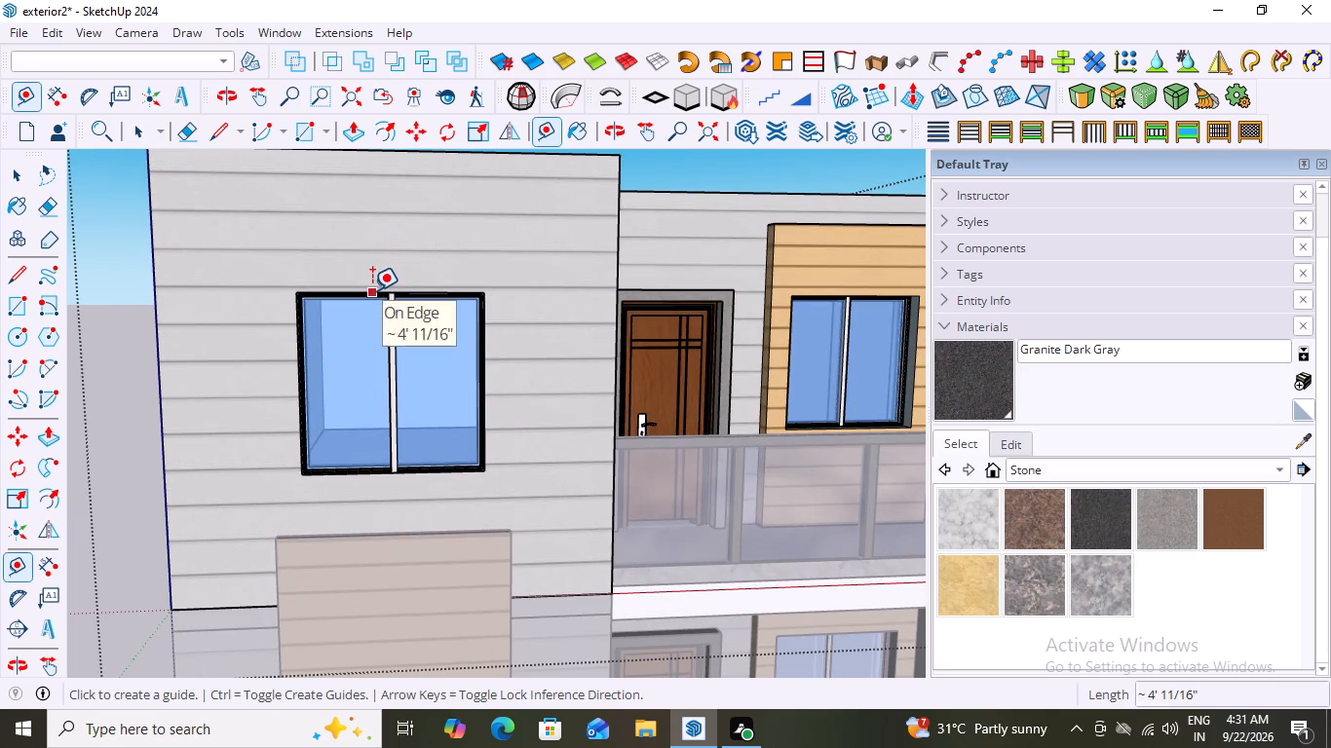
{"action": "left_click", "coordinate": [372, 290]}
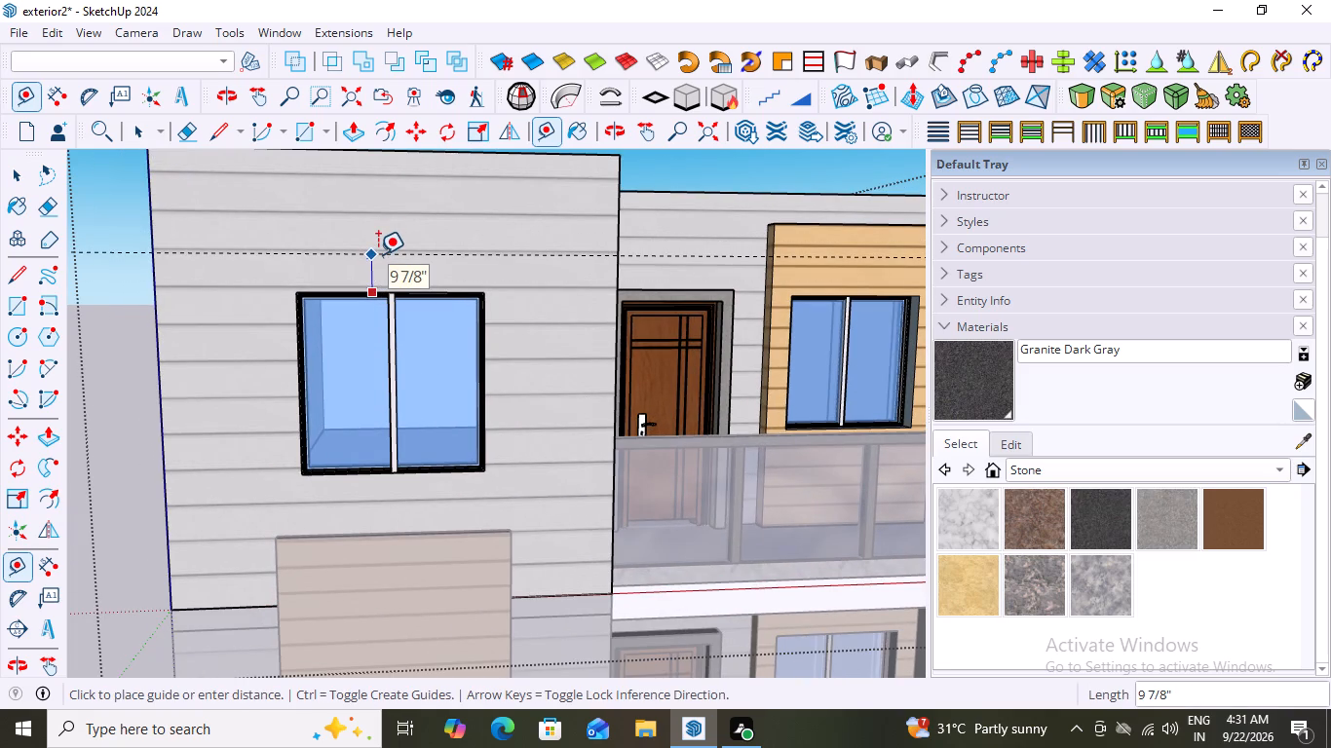
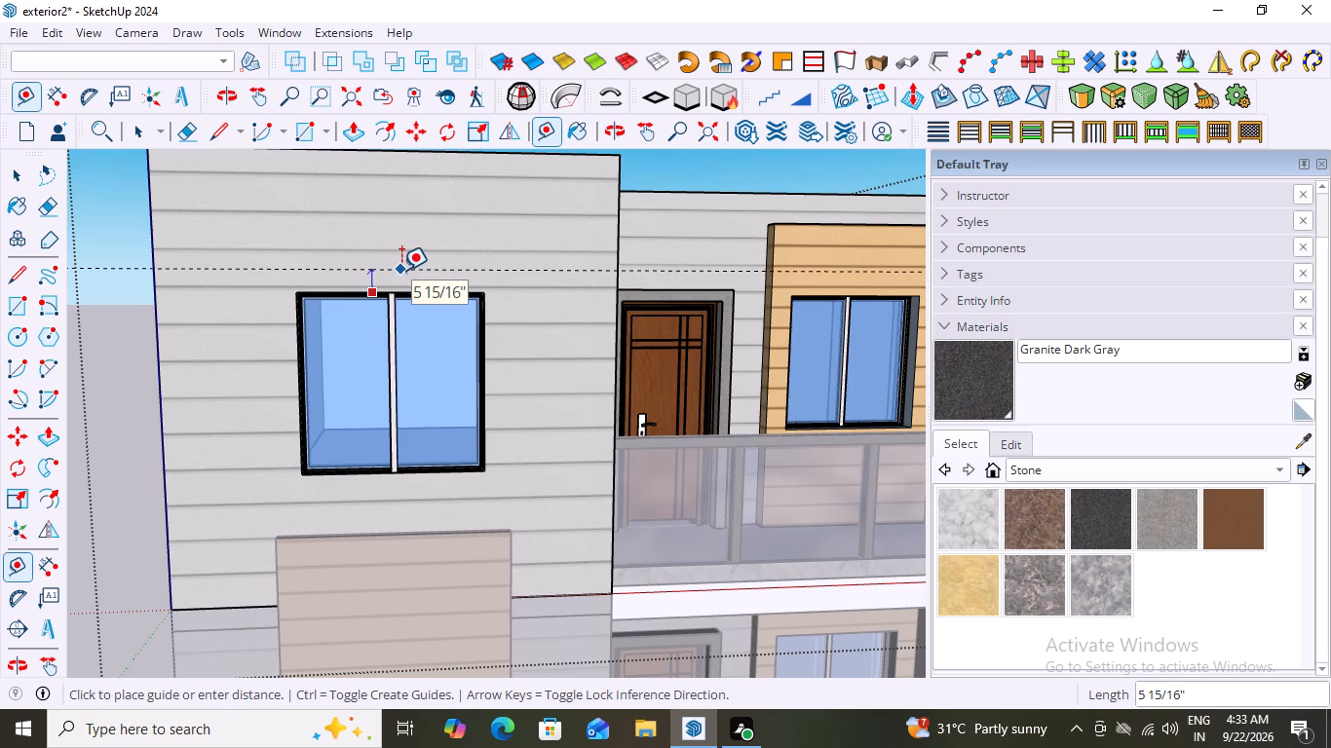
Set the started guide's offset to 4" above the top edge of the wide front wall's window.
{"action": "key", "text": "4"}
{"action": "key", "text": "shift+quotedbl"}
{"action": "key", "text": "Return"}
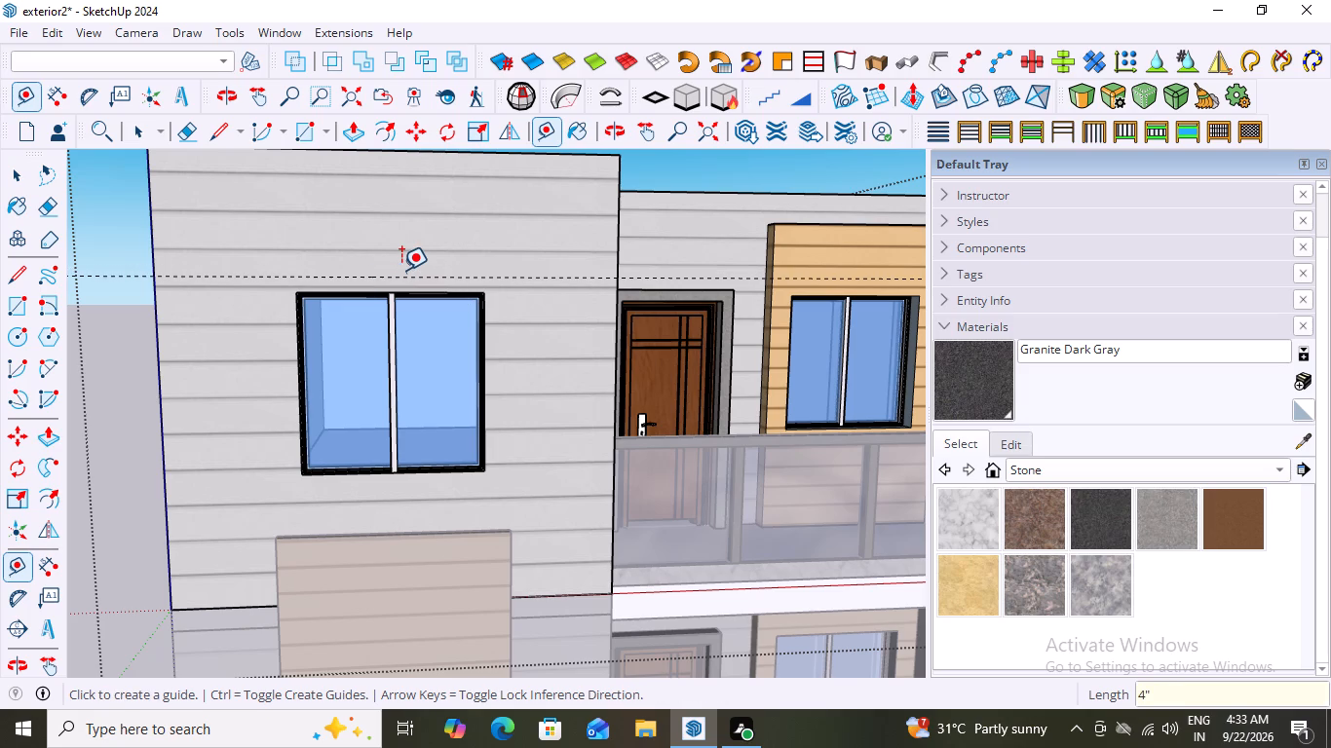
Place a horizontal Tape Measure guide 4" below the bottom edge of the wide front wall's upper-storey window.
{"action": "middle_click_drag", "start_coordinate": [459, 256], "coordinate": [314, 217]}
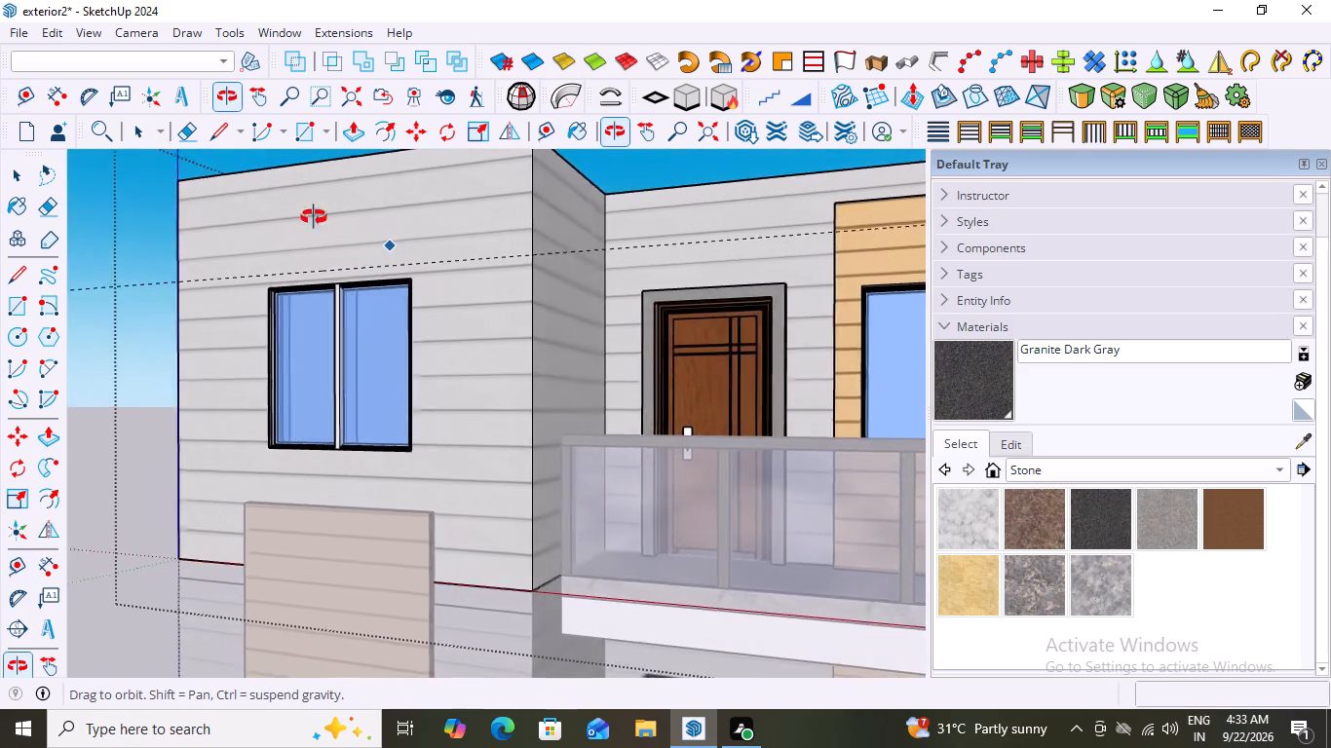
{"action": "middle_click_drag", "start_coordinate": [314, 217], "coordinate": [502, 243]}
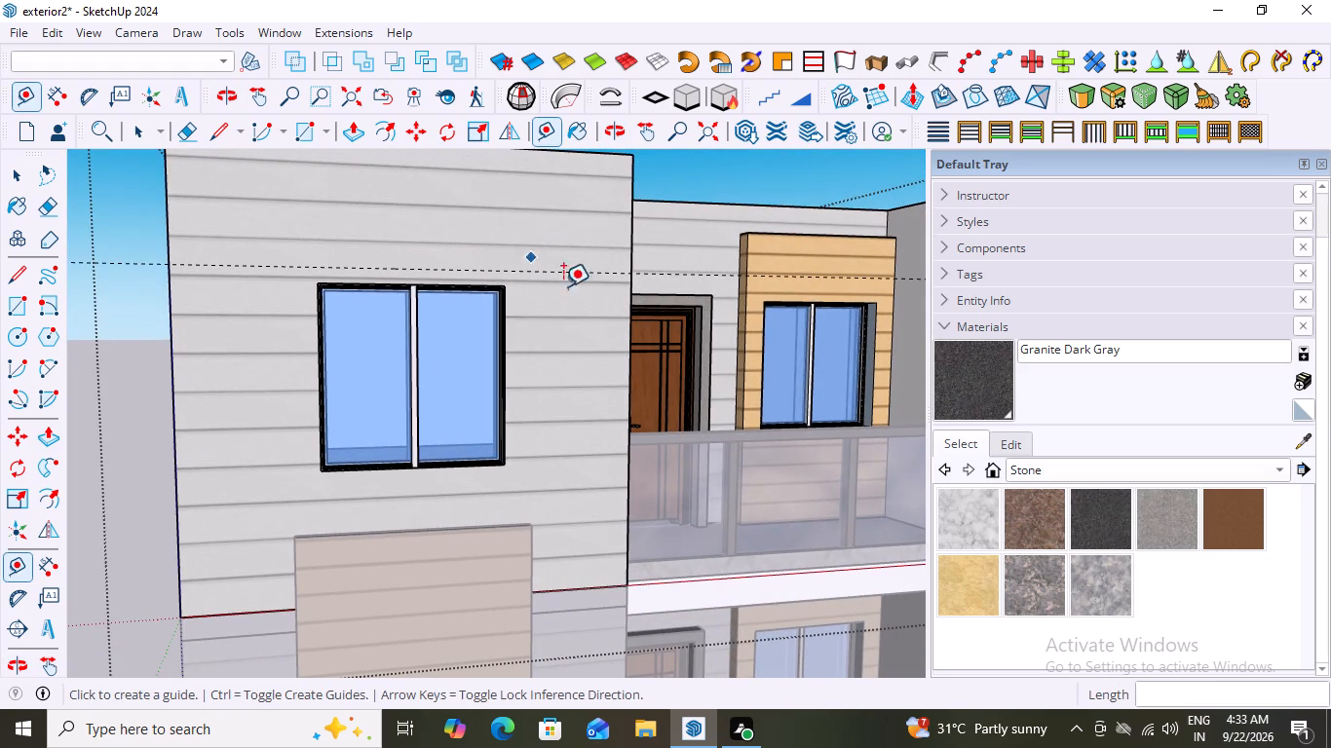
{"action": "scroll", "coordinate": [411, 557], "scroll_direction": "up", "scroll_amount": 8}
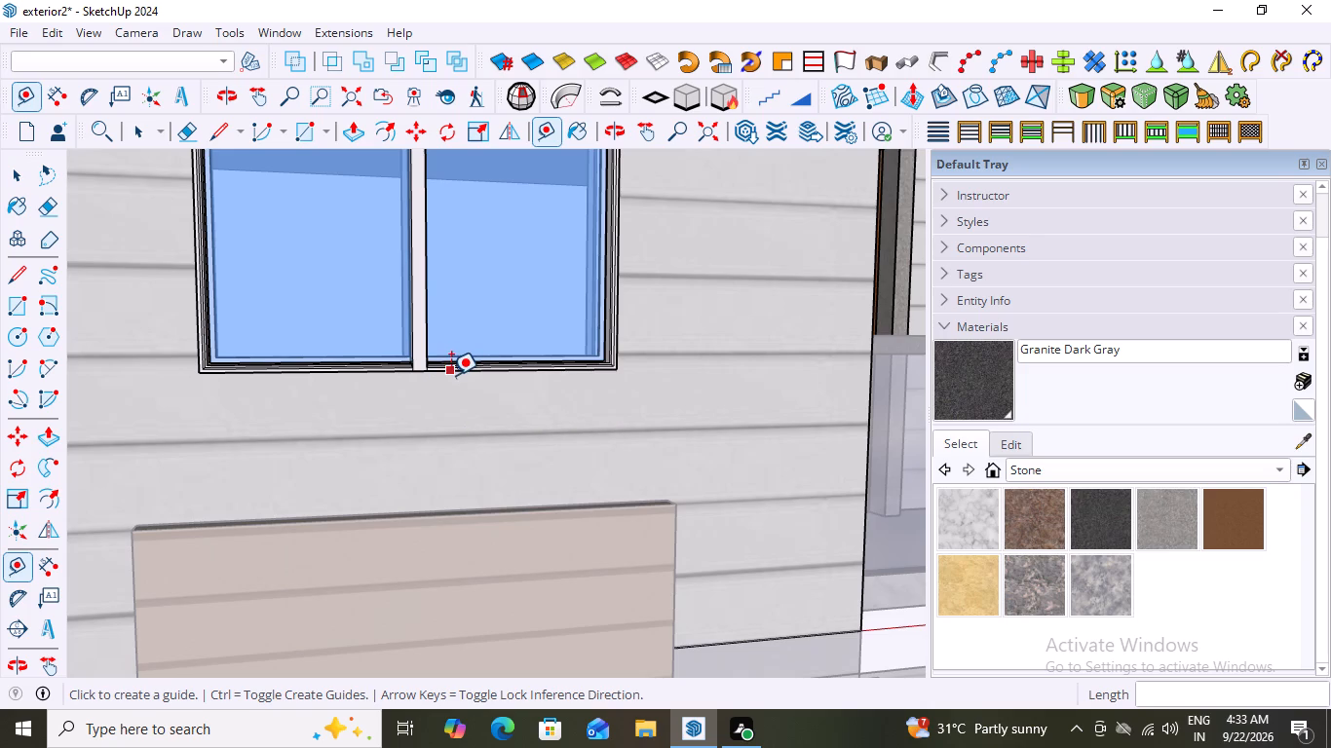
{"action": "scroll", "coordinate": [451, 377], "scroll_direction": "up", "scroll_amount": 6}
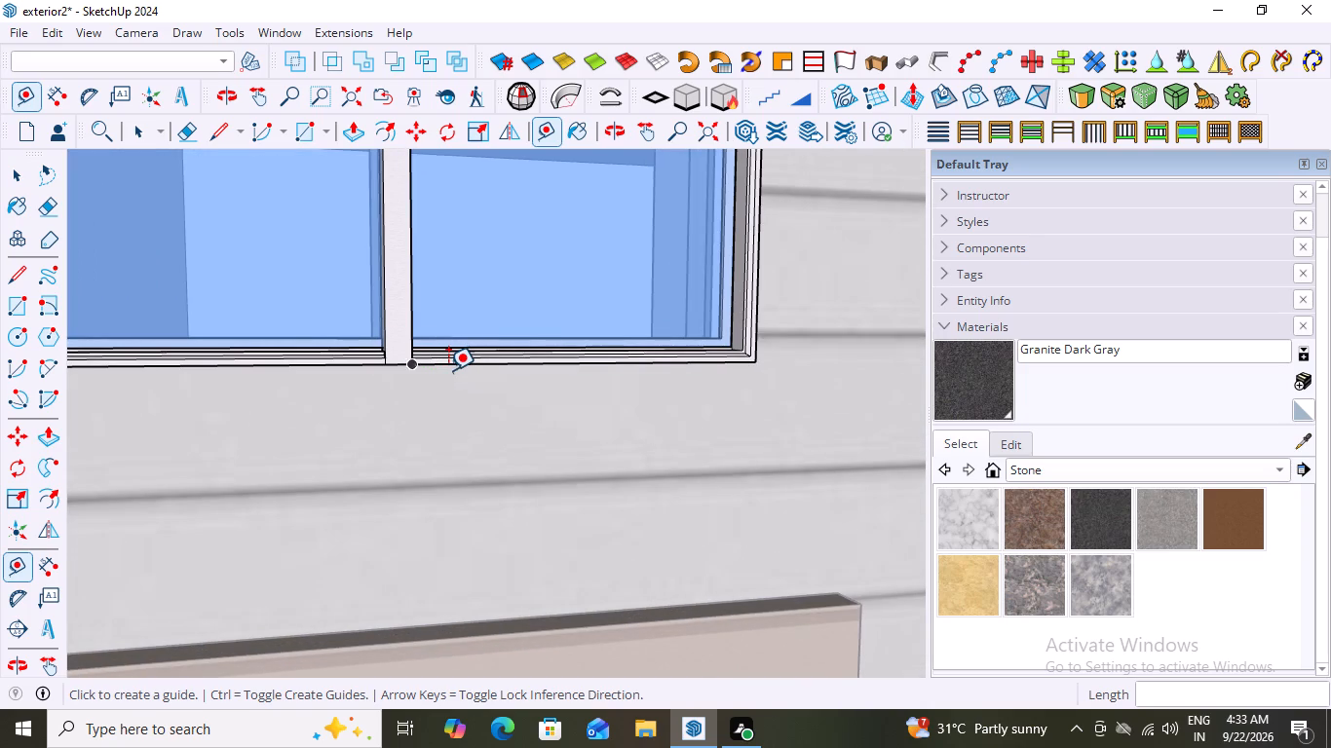
{"action": "left_click", "coordinate": [448, 370]}
{"action": "scroll", "coordinate": [447, 416], "scroll_direction": "down", "scroll_amount": 7}
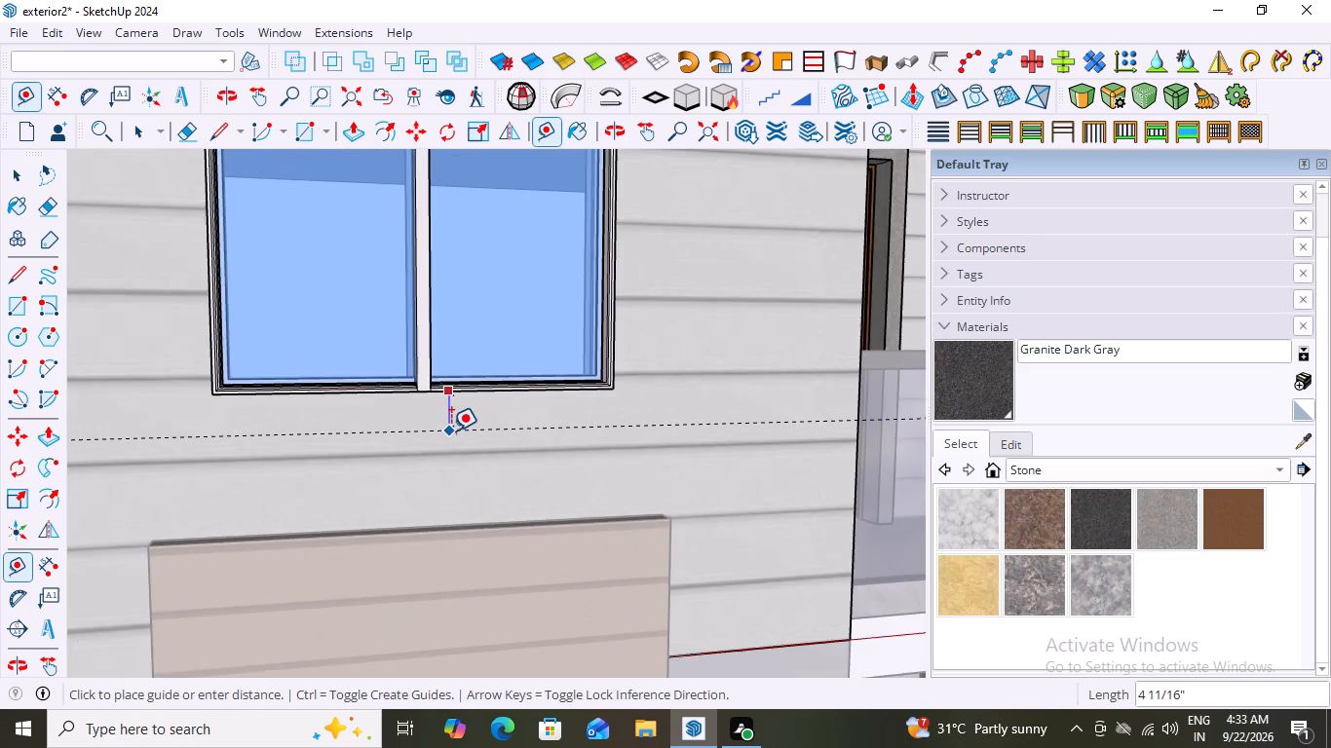
{"action": "scroll", "coordinate": [451, 430], "scroll_direction": "down", "scroll_amount": 7}
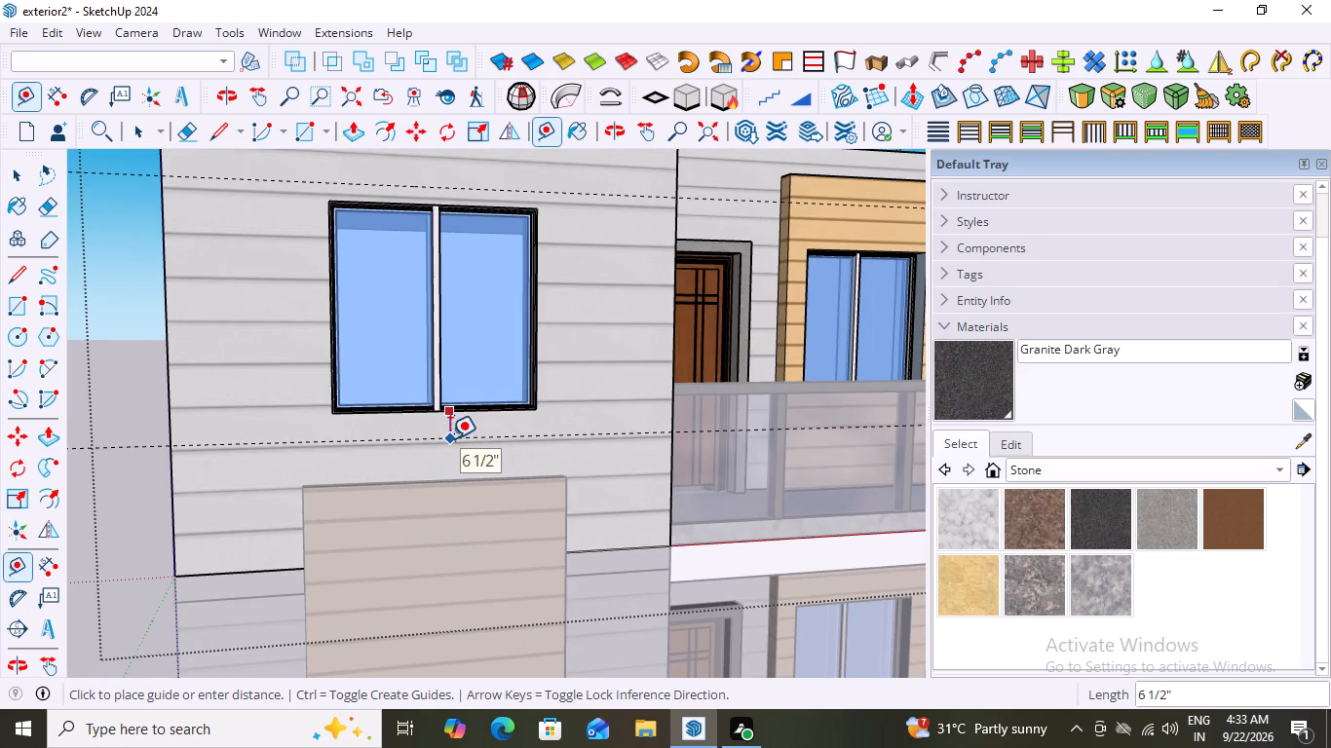
{"action": "key", "text": "4"}
{"action": "key", "text": "shift+quotedbl"}
{"action": "key", "text": "Return"}
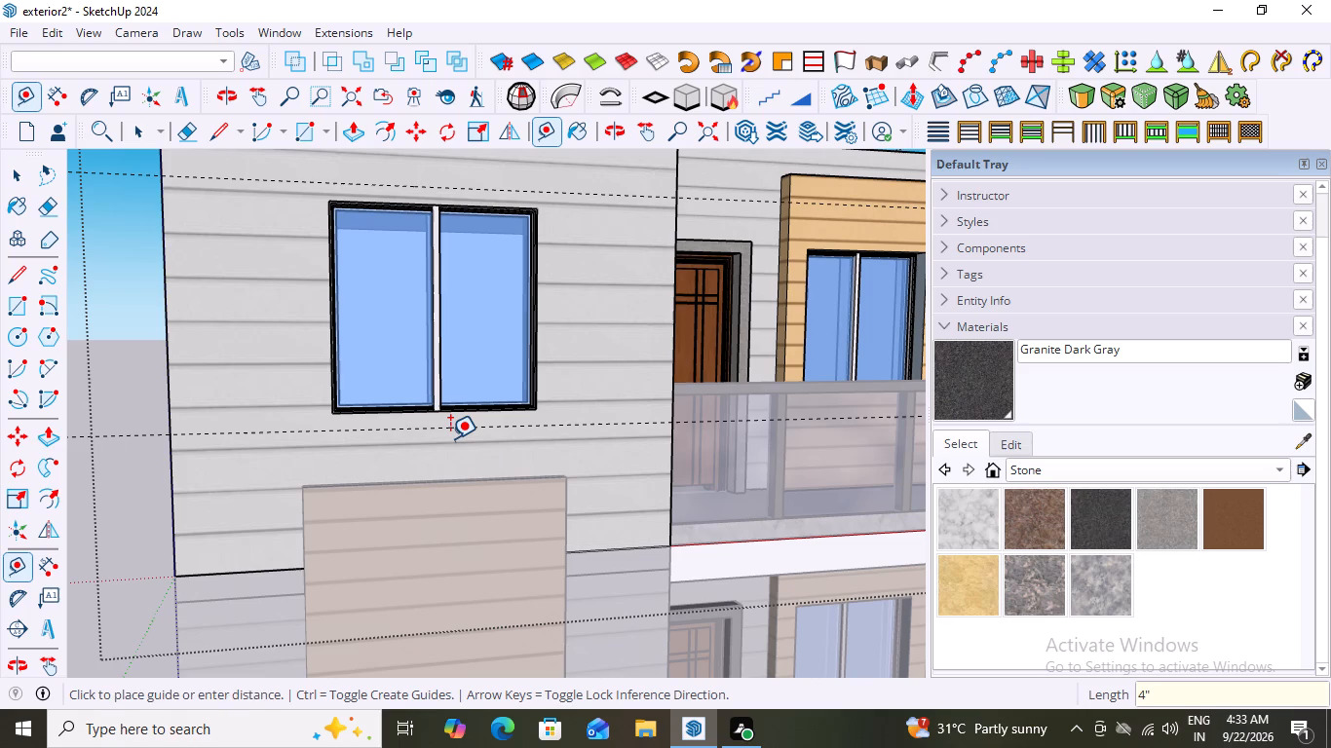
Place a vertical guide 4" outside the same window's side edge nearest the balcony.
{"action": "scroll", "coordinate": [386, 444], "scroll_direction": "down", "scroll_amount": 5}
{"action": "middle_click_drag", "start_coordinate": [389, 448], "coordinate": [319, 436]}
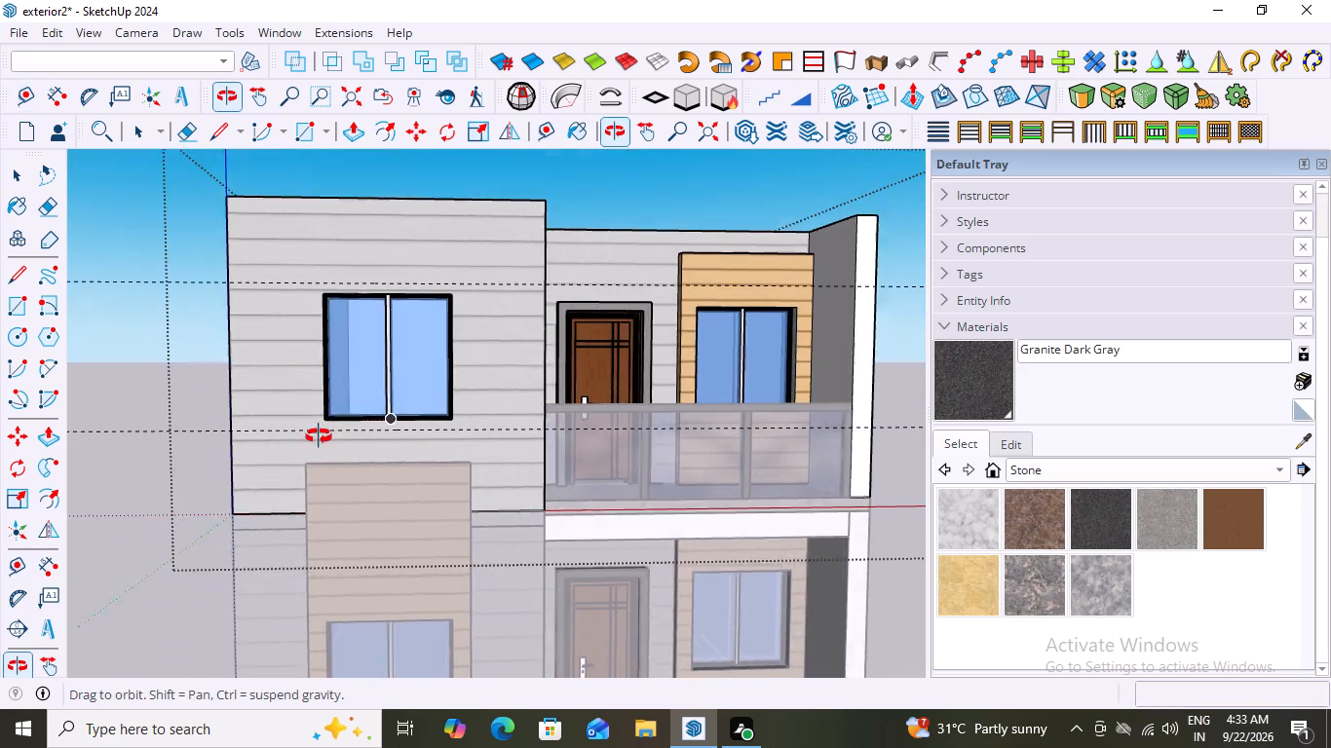
{"action": "middle_click_drag", "start_coordinate": [319, 436], "coordinate": [315, 435]}
{"action": "scroll", "coordinate": [434, 377], "scroll_direction": "up", "scroll_amount": 8}
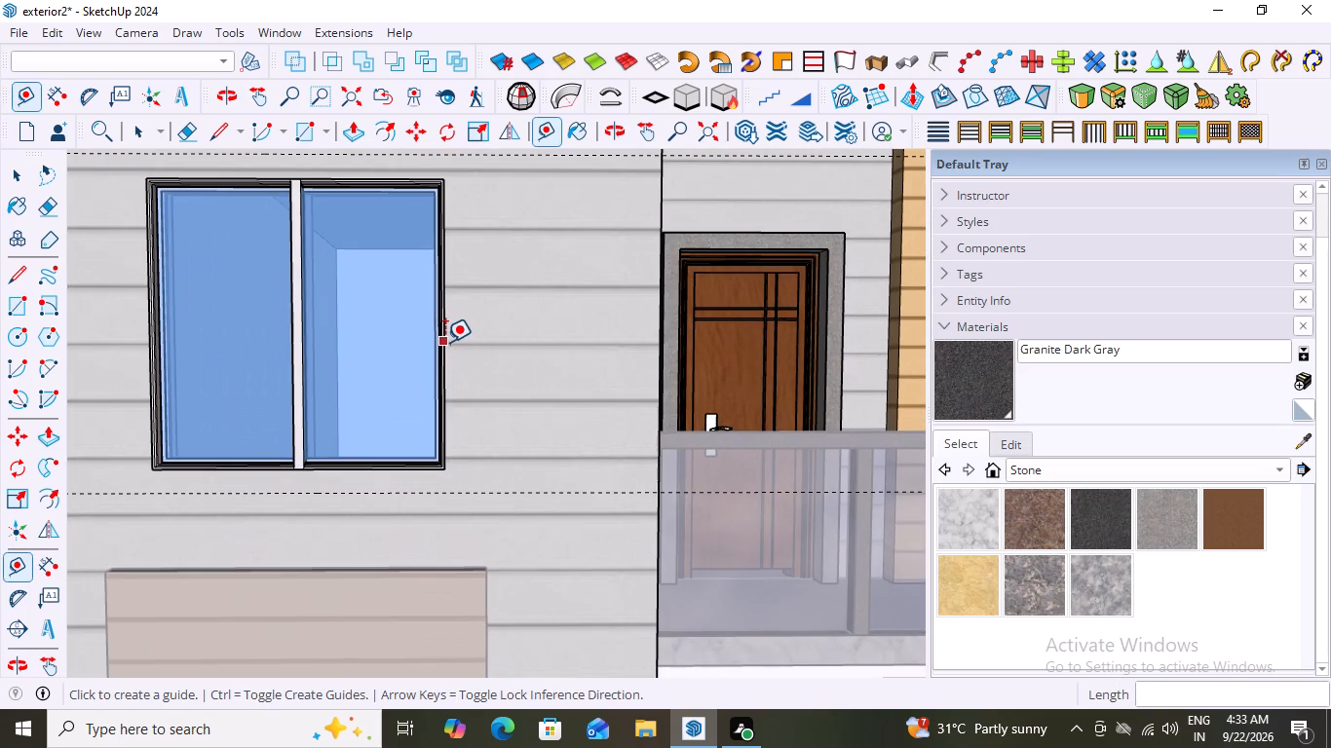
{"action": "left_click", "coordinate": [445, 340]}
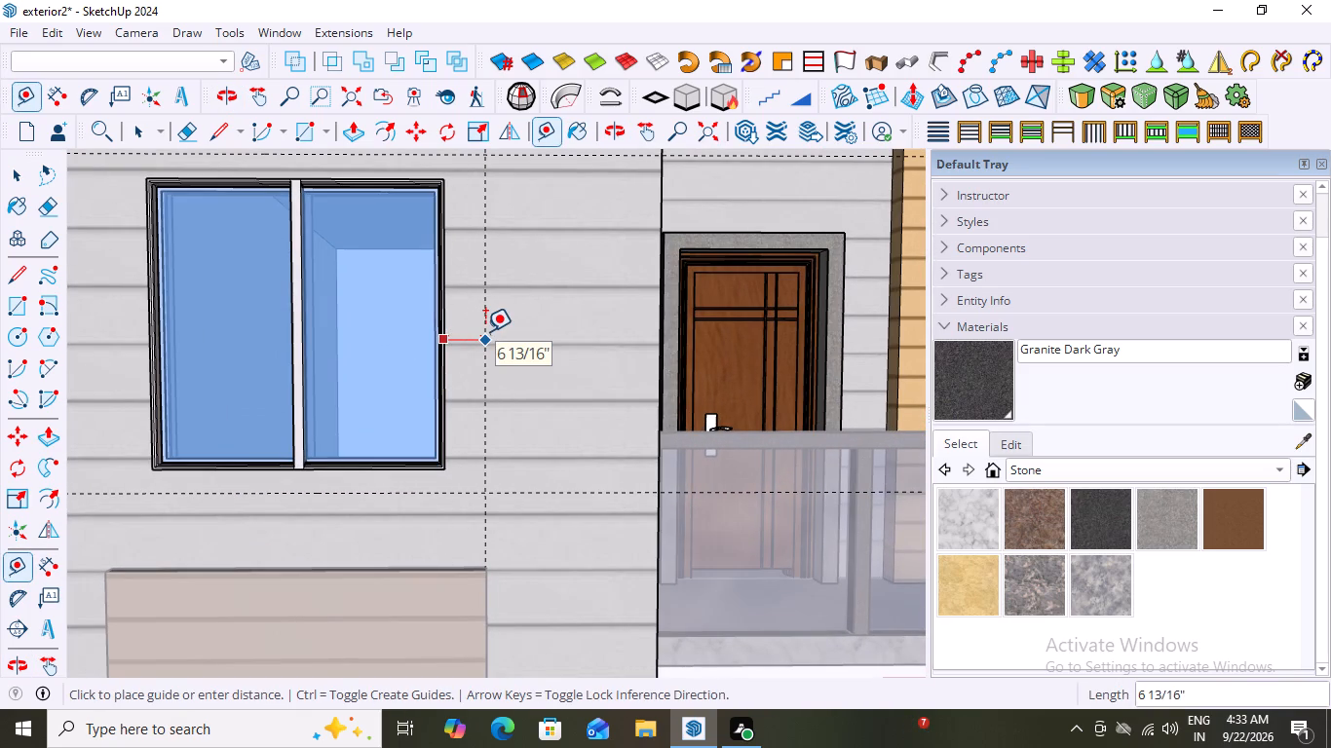
{"action": "key", "text": "4"}
{"action": "key", "text": "shift+quotedbl"}
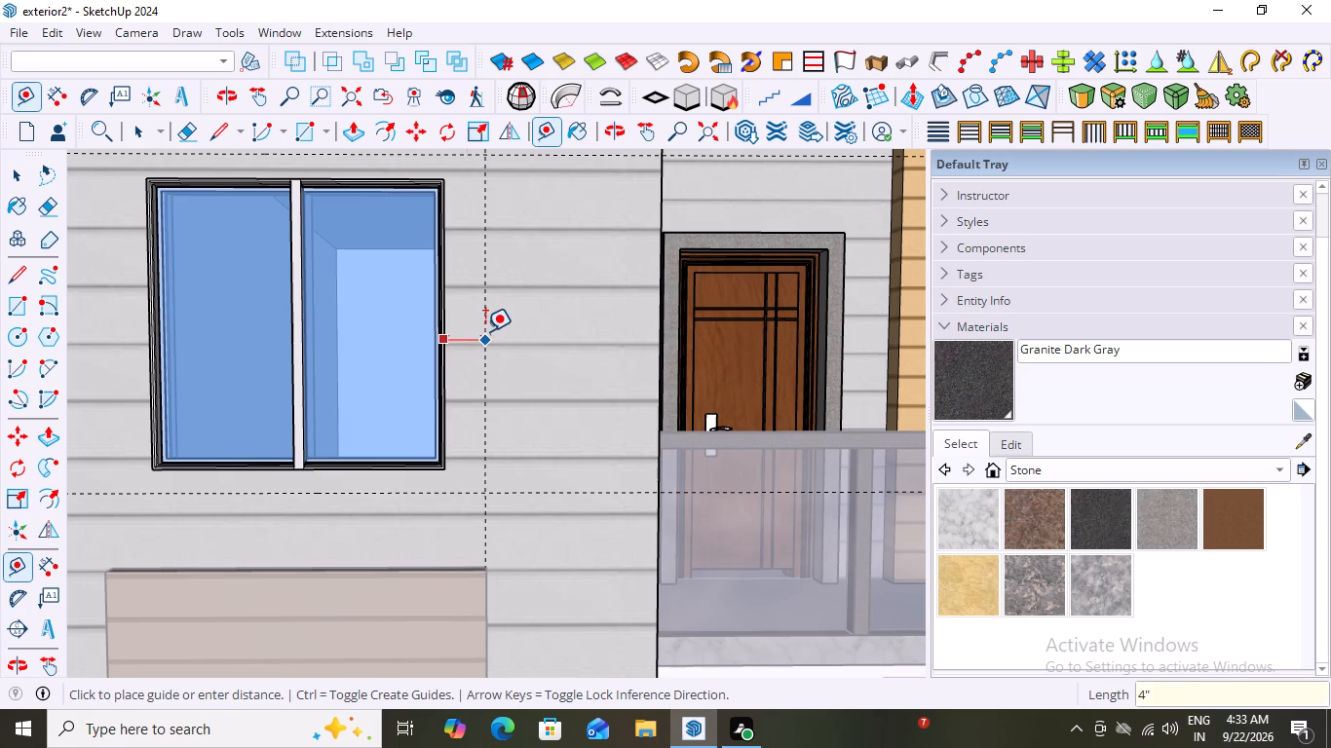
{"action": "key", "text": "Return"}
Place a vertical guide 4" outside the window's opposite side edge, away from the balcony, and leave the Tape Measure.
{"action": "scroll", "coordinate": [485, 331], "scroll_direction": "down", "scroll_amount": 4}
{"action": "scroll", "coordinate": [212, 382], "scroll_direction": "up", "scroll_amount": 5}
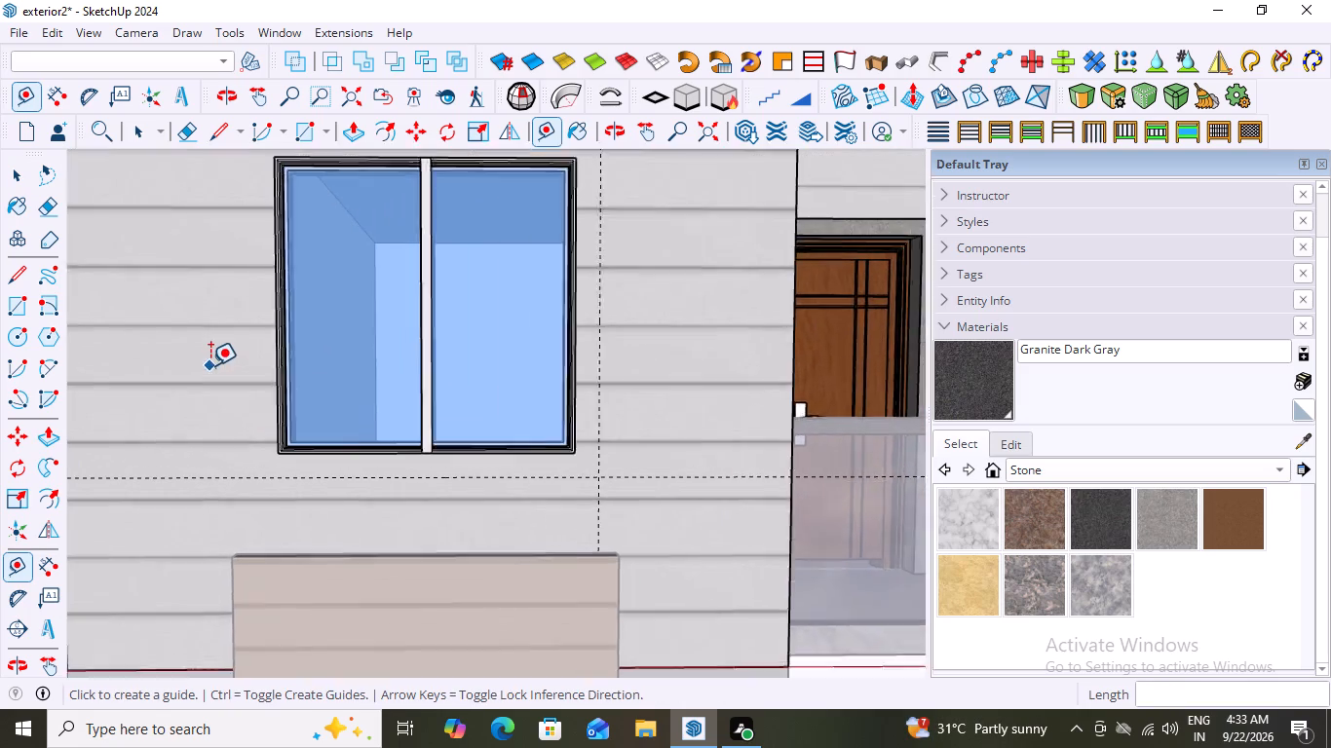
{"action": "left_click", "coordinate": [280, 363]}
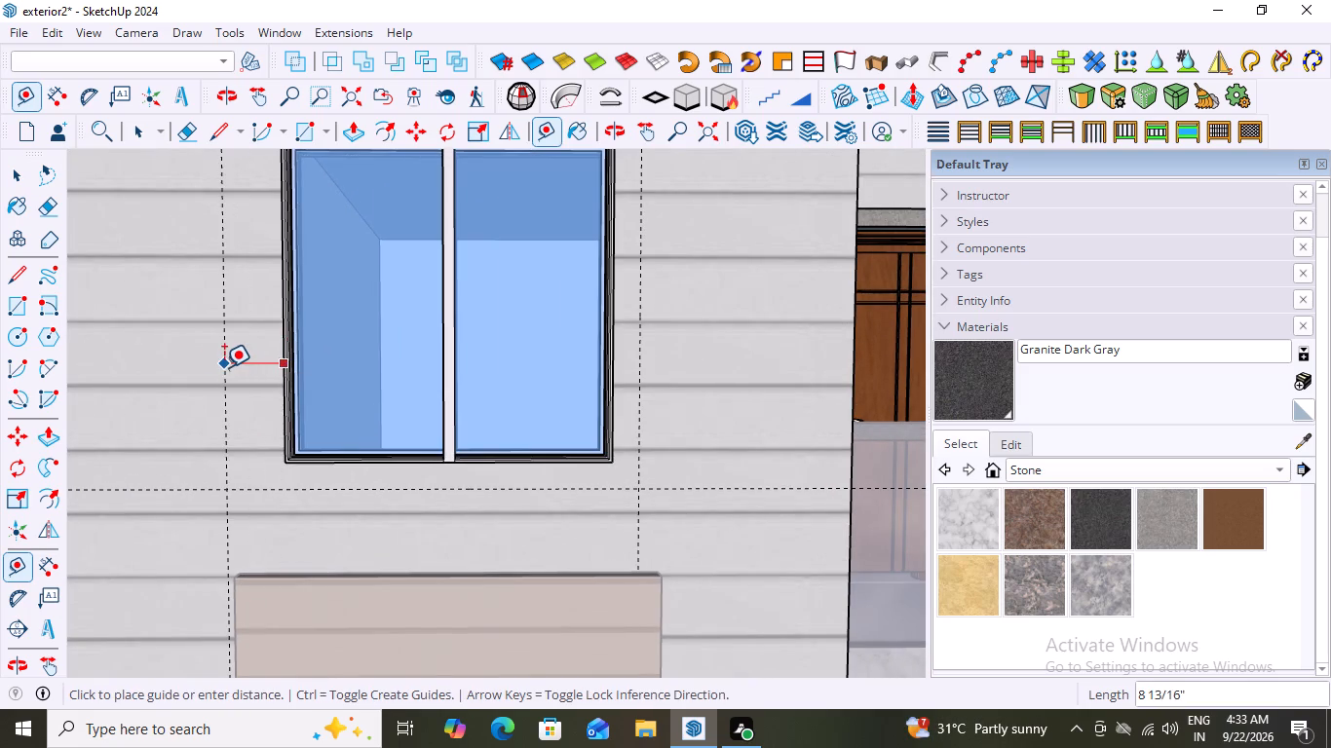
{"action": "key", "text": "4"}
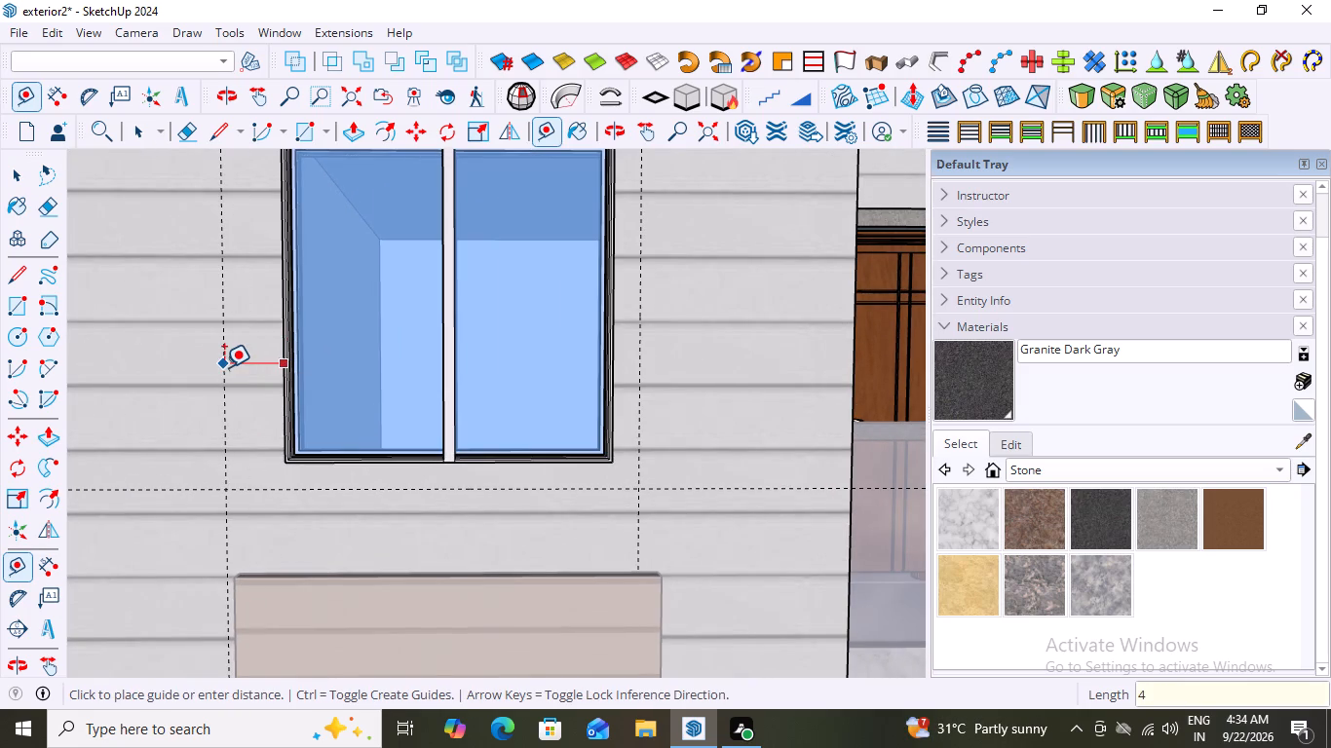
{"action": "key", "text": "shift+quotedbl"}
{"action": "key", "text": "Return"}
{"action": "scroll", "coordinate": [224, 367], "scroll_direction": "down", "scroll_amount": 11}
{"action": "scroll", "coordinate": [462, 500], "scroll_direction": "up", "scroll_amount": 1}
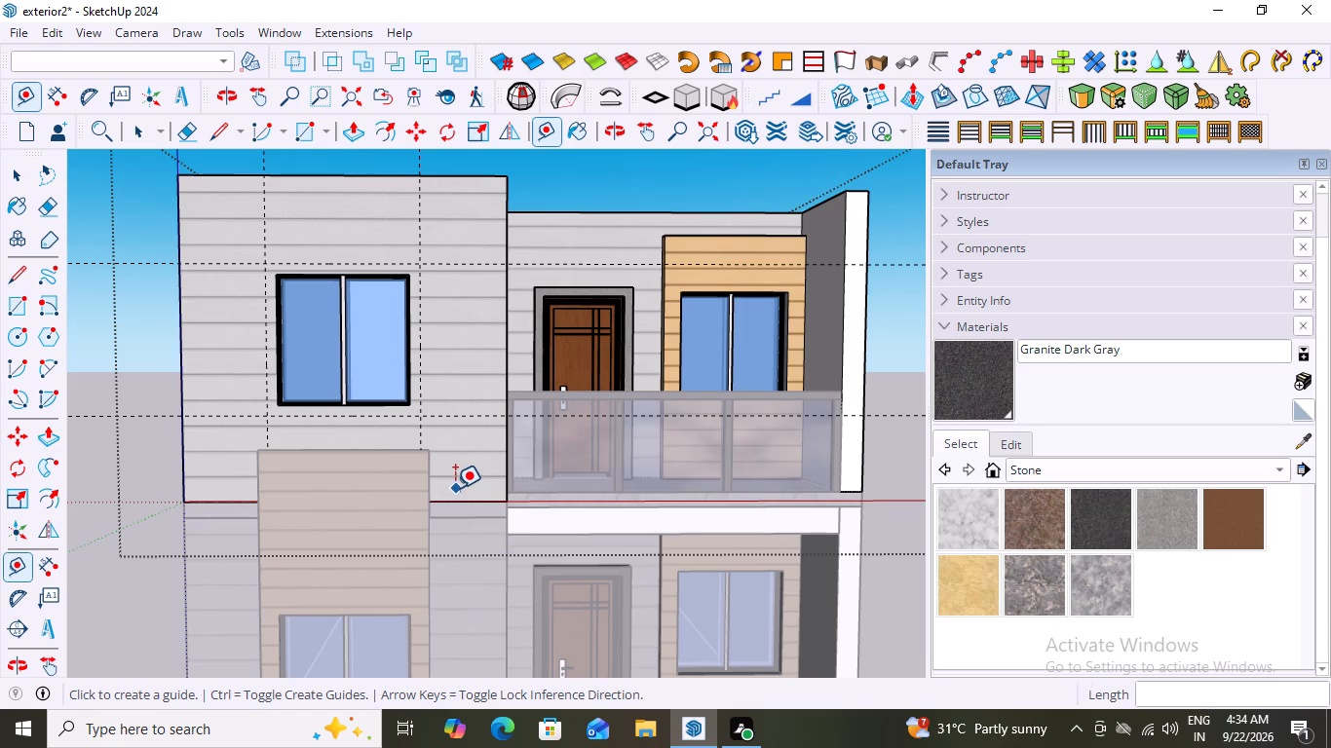
{"action": "key", "text": "Escape"}
{"action": "key", "text": "space"}
Draw a closed four-line outline, about 4' 8" tall, around the window on the wall face, joining the four guide intersections.
{"action": "middle_click_drag", "start_coordinate": [403, 346], "coordinate": [352, 425]}
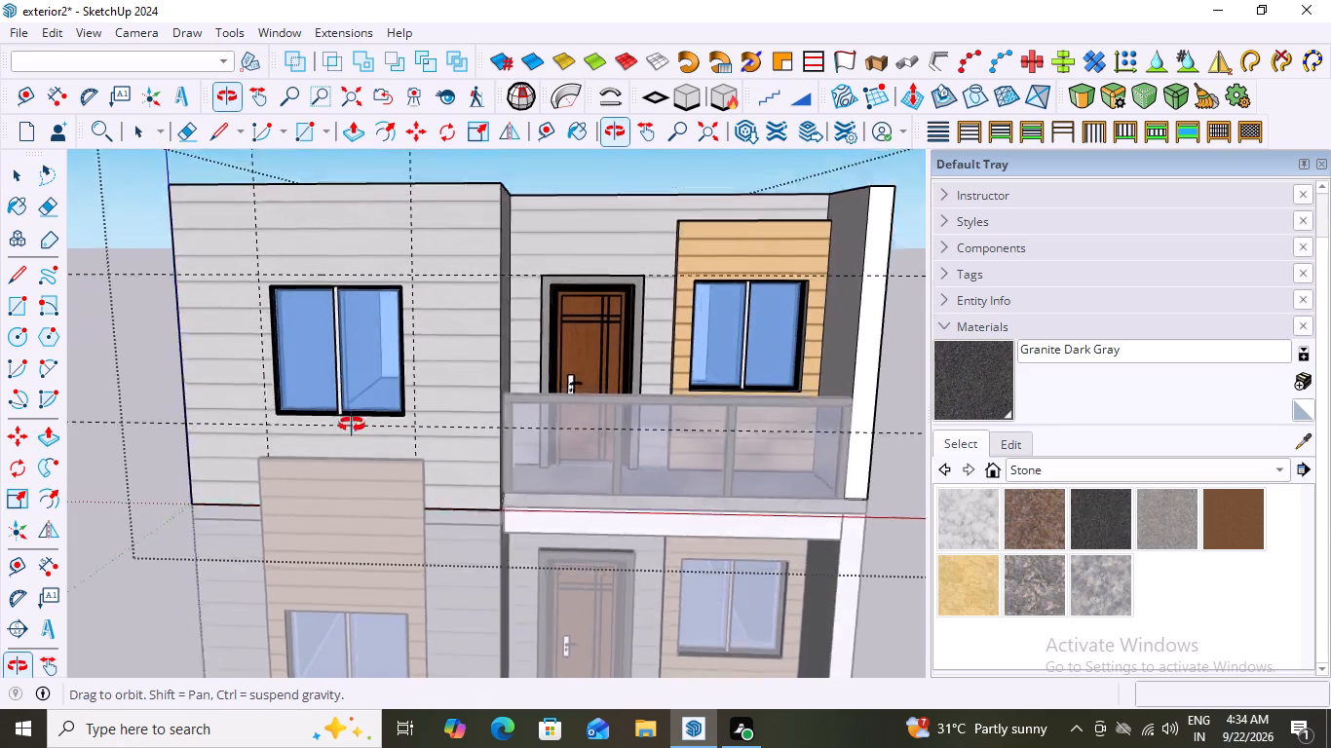
{"action": "middle_click_drag", "start_coordinate": [352, 425], "coordinate": [519, 426]}
{"action": "scroll", "coordinate": [319, 339], "scroll_direction": "up", "scroll_amount": 8}
{"action": "middle_click_drag", "start_coordinate": [266, 357], "coordinate": [222, 323]}
{"action": "scroll", "coordinate": [226, 324], "scroll_direction": "down", "scroll_amount": 1}
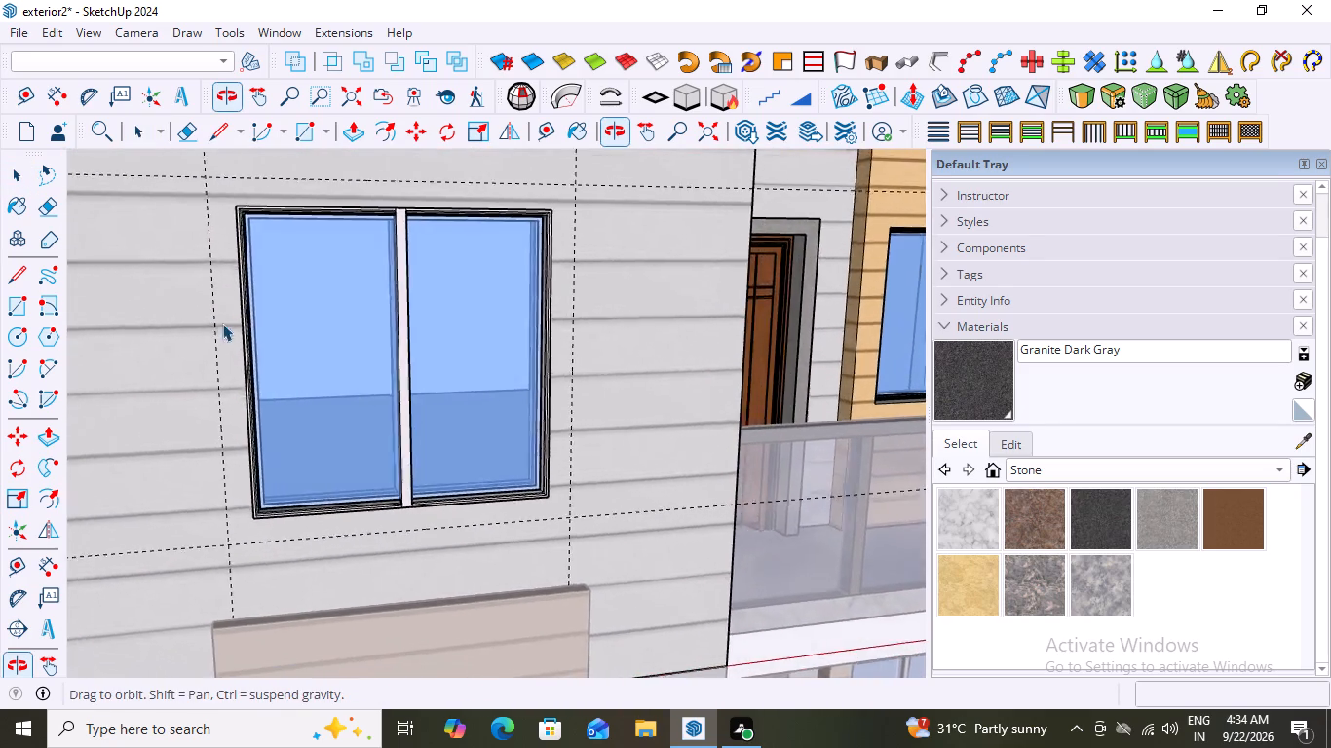
{"action": "scroll", "coordinate": [222, 323], "scroll_direction": "down", "scroll_amount": 12}
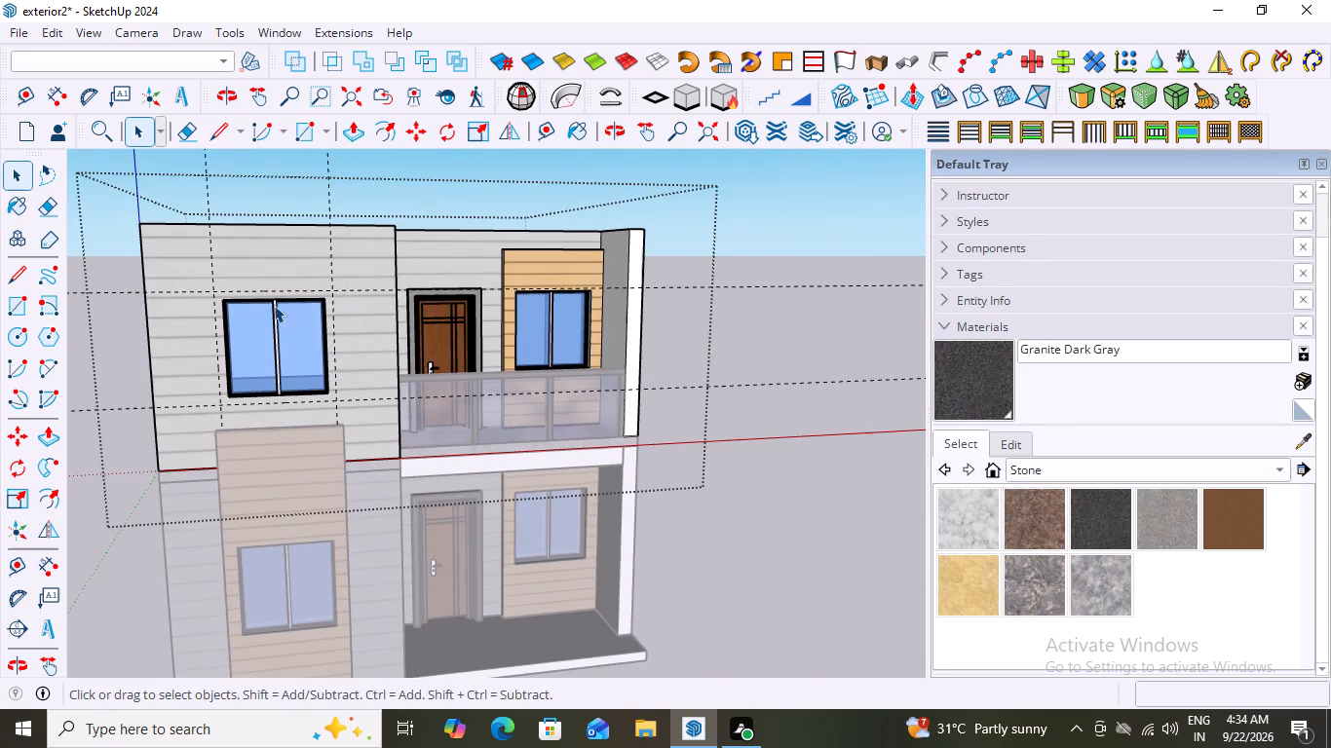
{"action": "scroll", "coordinate": [256, 311], "scroll_direction": "up", "scroll_amount": 2}
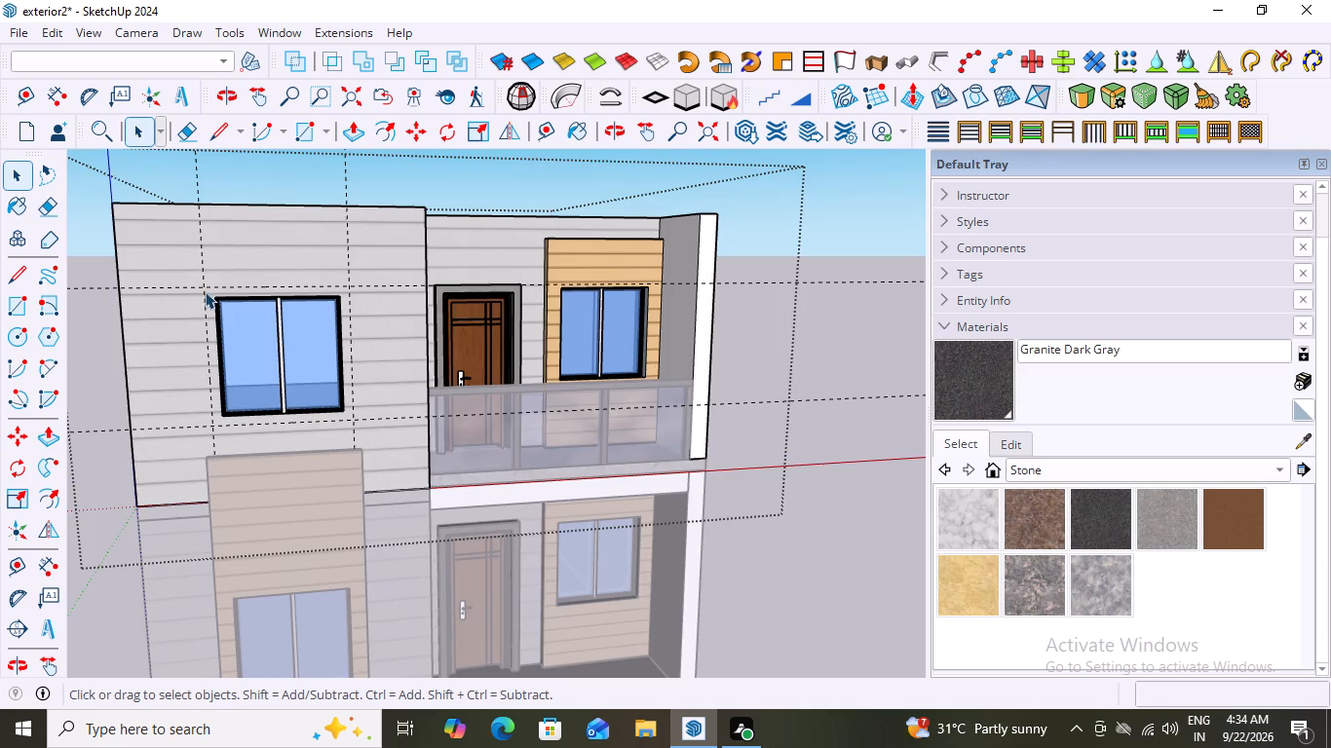
{"action": "scroll", "coordinate": [205, 292], "scroll_direction": "up", "scroll_amount": 3}
{"action": "double_click", "coordinate": [268, 219]}
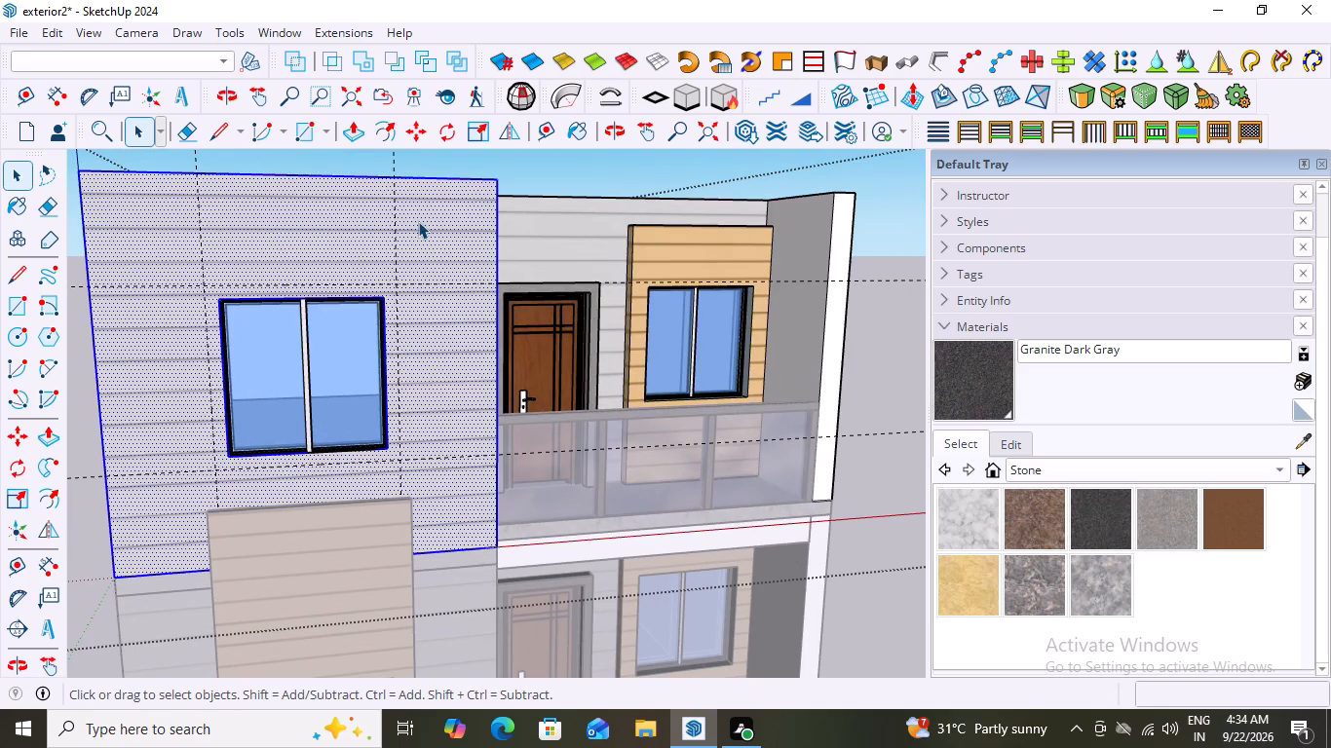
{"action": "double_click", "coordinate": [418, 221]}
{"action": "scroll", "coordinate": [232, 322], "scroll_direction": "up", "scroll_amount": 5}
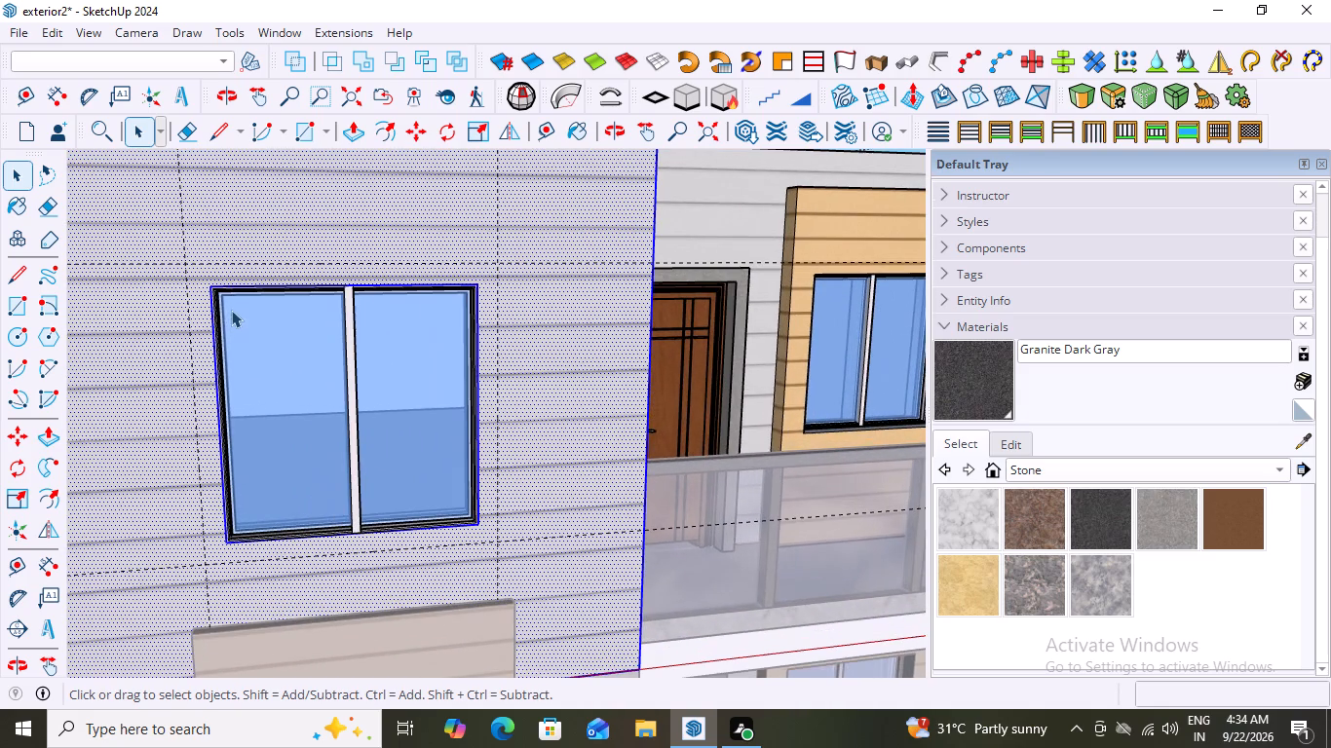
{"action": "key", "text": "l"}
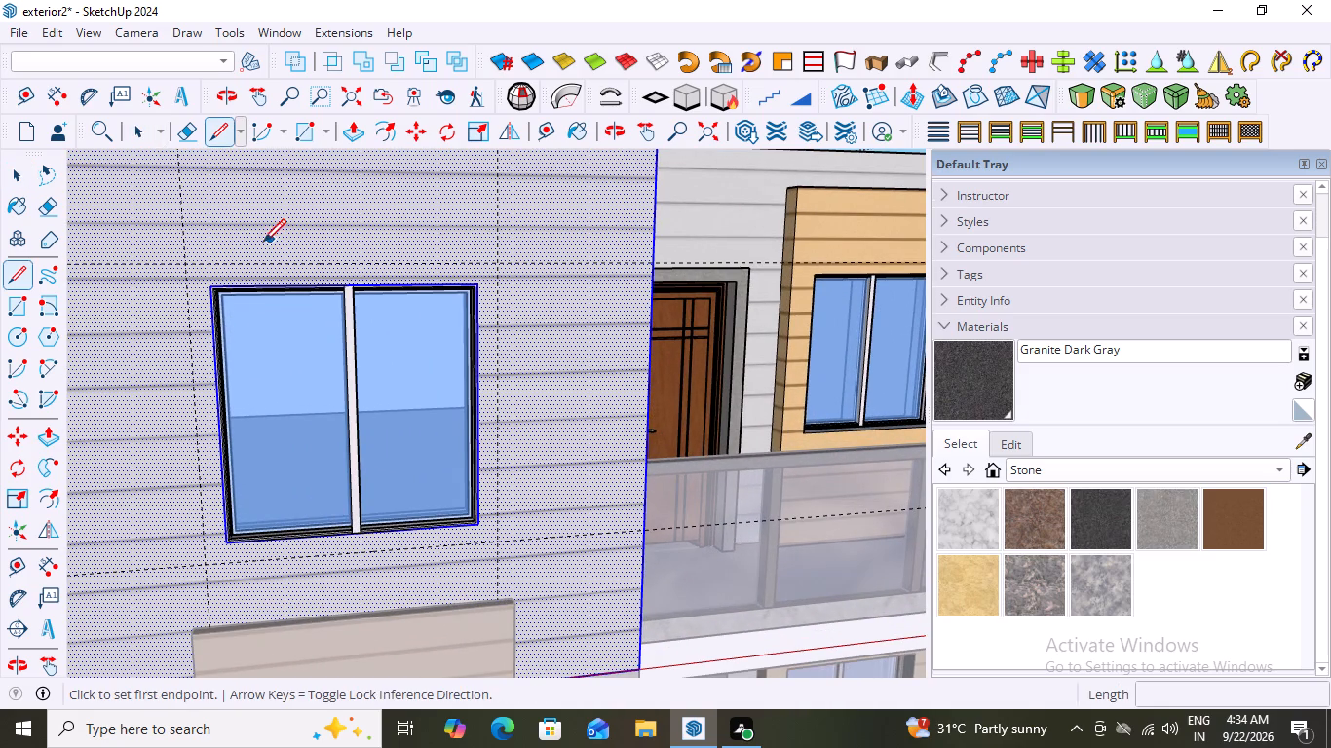
{"action": "left_click", "coordinate": [186, 266]}
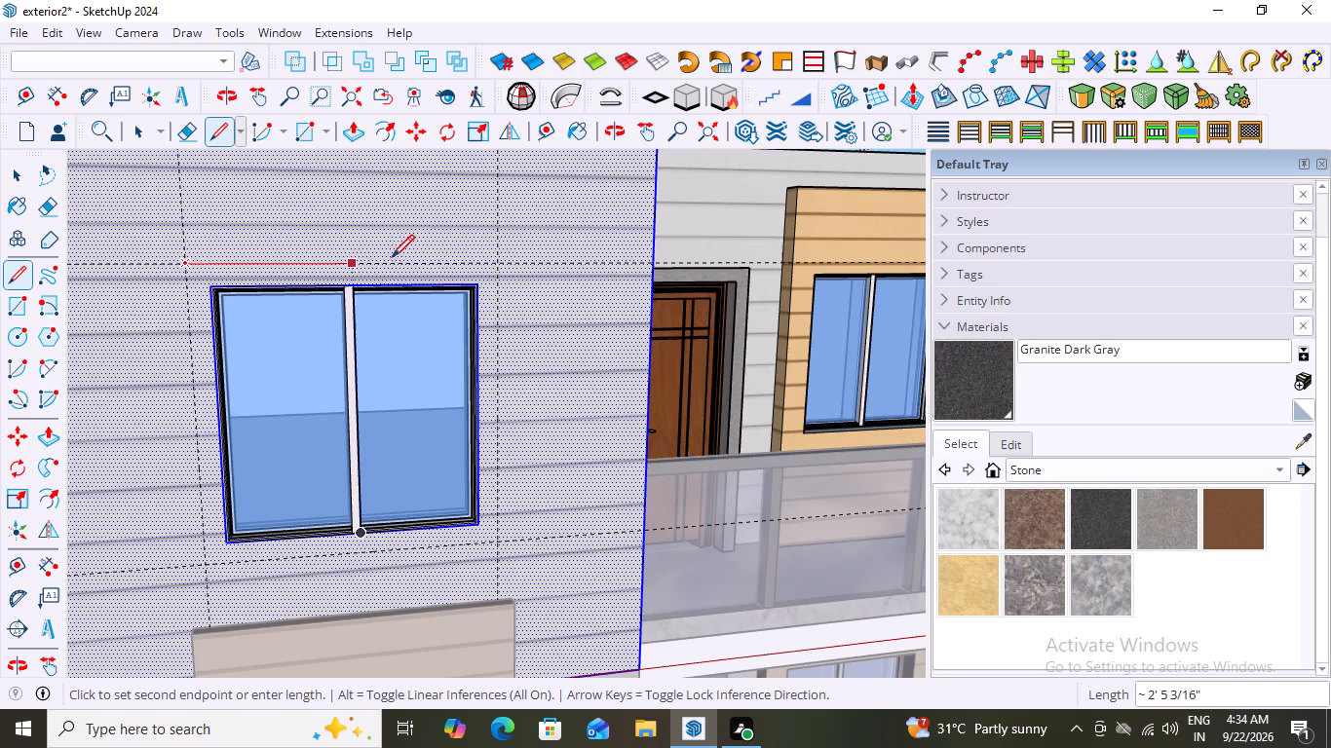
{"action": "left_click", "coordinate": [499, 260]}
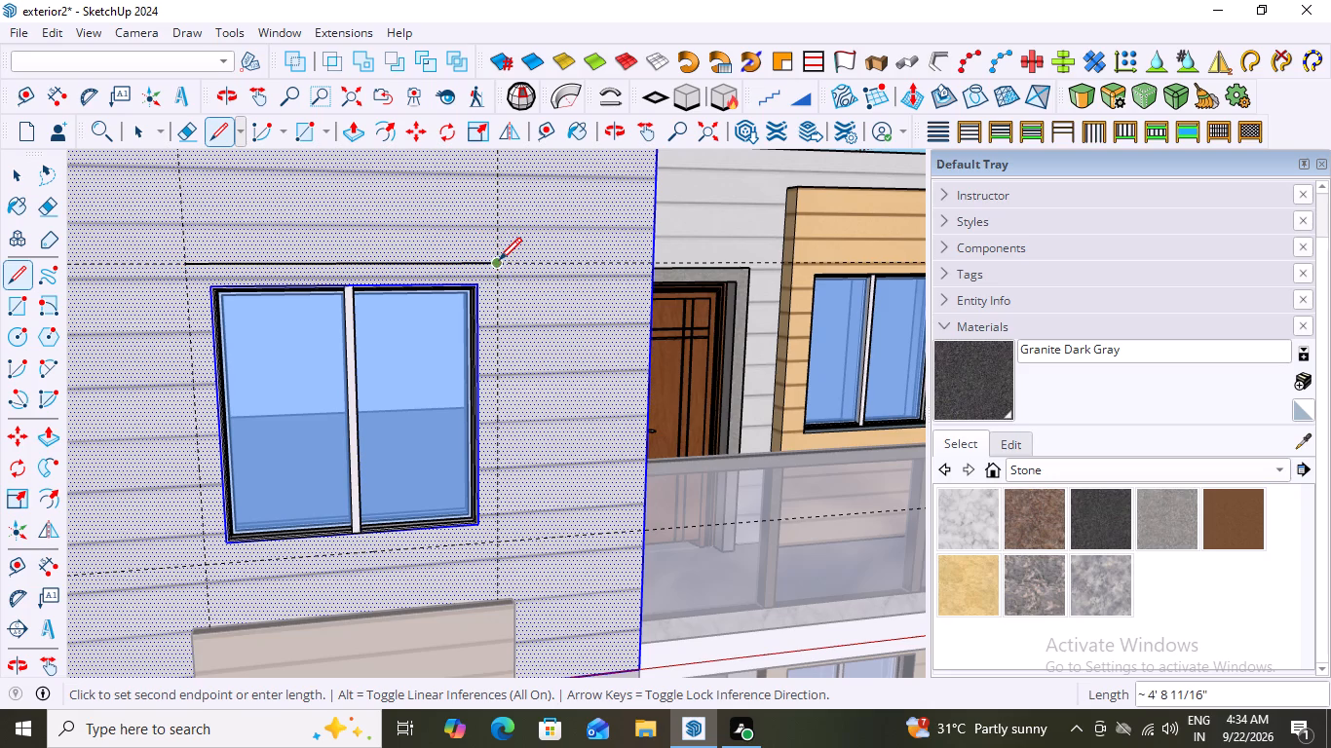
{"action": "left_click", "coordinate": [497, 542]}
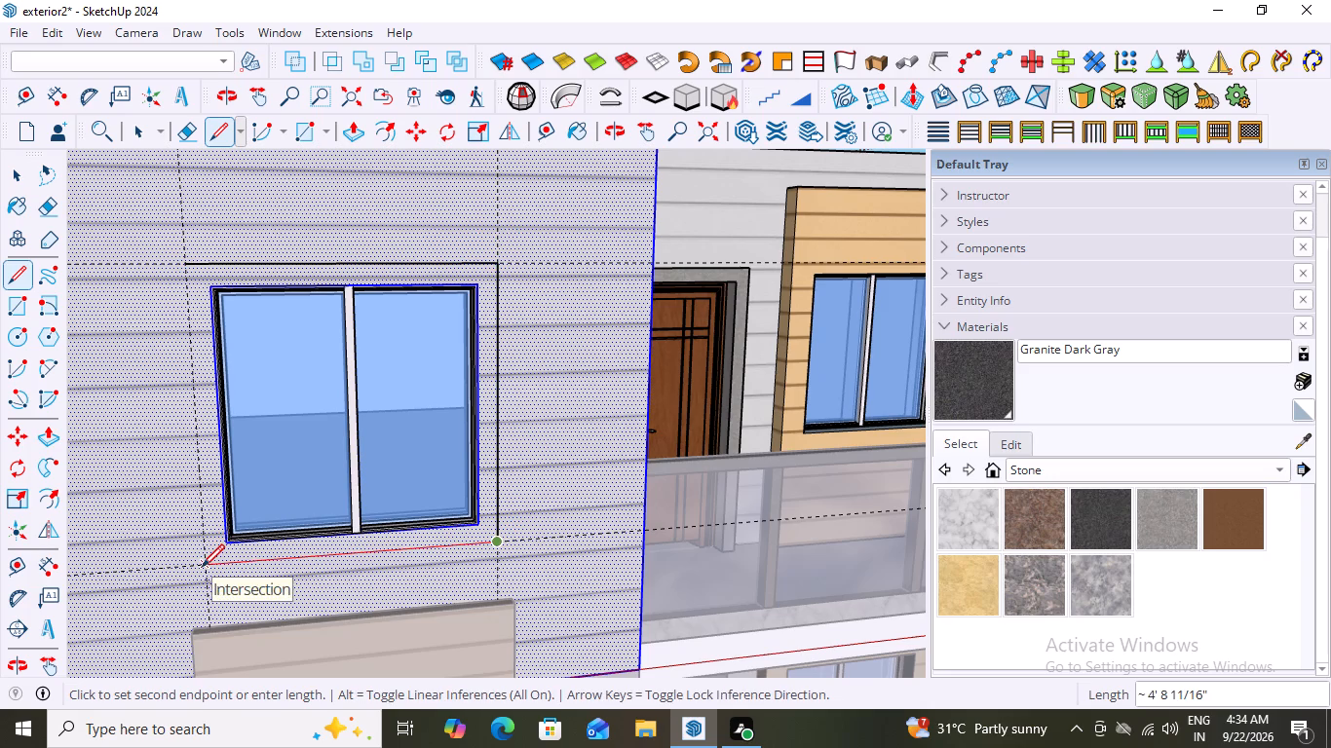
{"action": "left_click", "coordinate": [202, 567]}
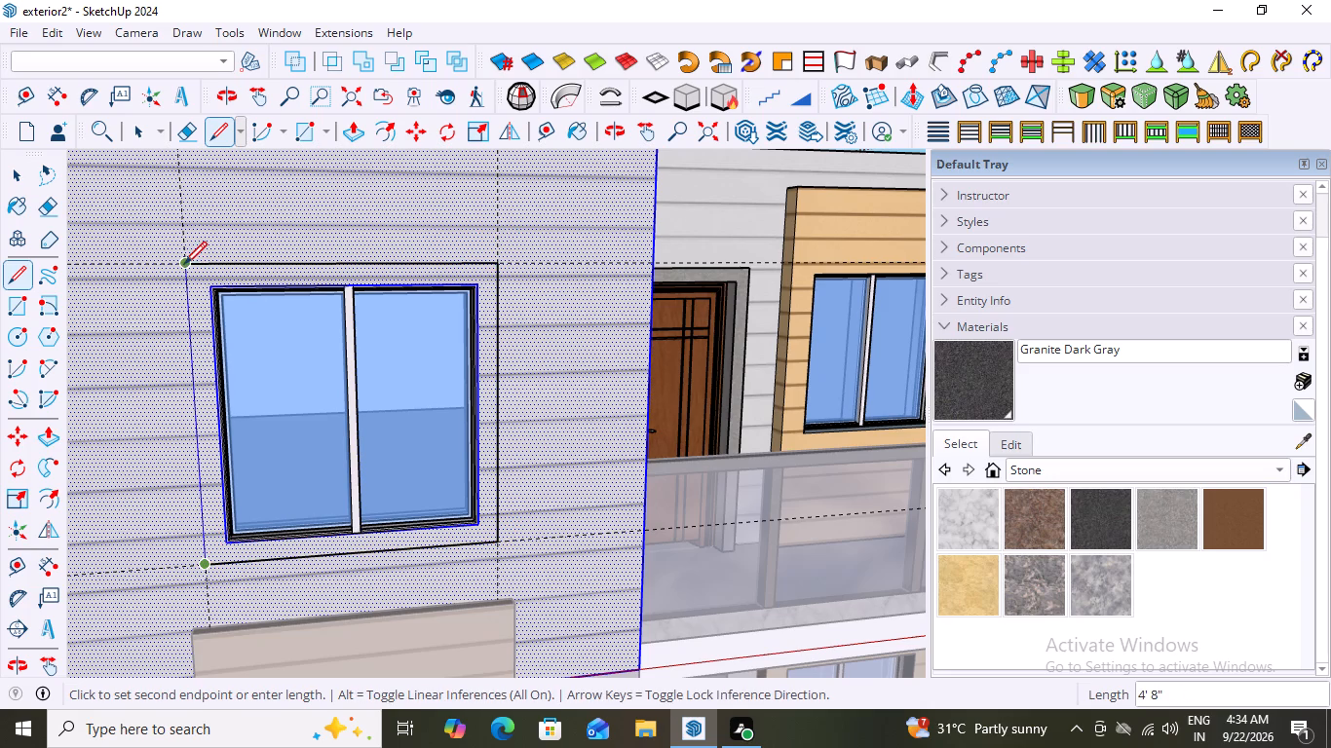
{"action": "left_click", "coordinate": [184, 264]}
{"action": "key", "text": "space"}
Push/Pull the border face around the wide front wall's upper-storey window outward about 2 11/16", and finish editing the wall.
{"action": "scroll", "coordinate": [115, 304], "scroll_direction": "down", "scroll_amount": 7}
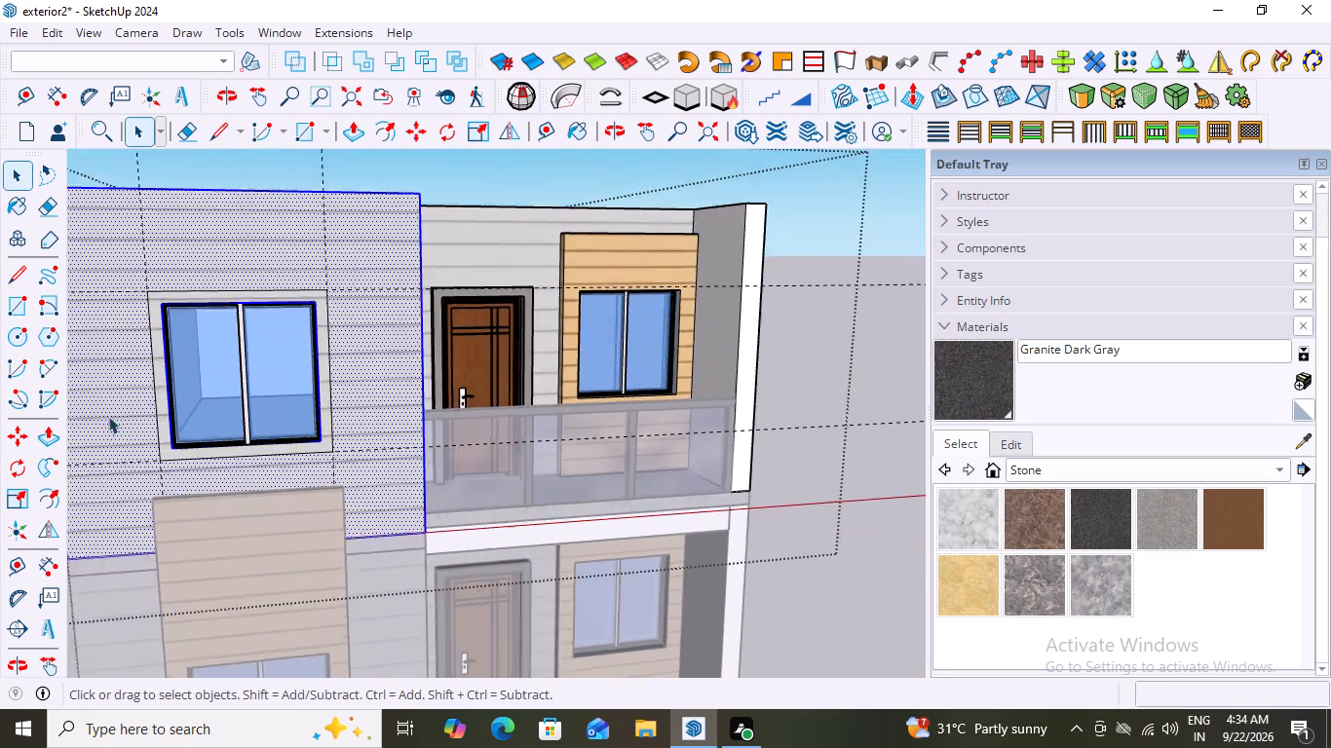
{"action": "scroll", "coordinate": [108, 416], "scroll_direction": "down", "scroll_amount": 1}
{"action": "scroll", "coordinate": [459, 477], "scroll_direction": "up", "scroll_amount": 2}
{"action": "key", "text": "space"}
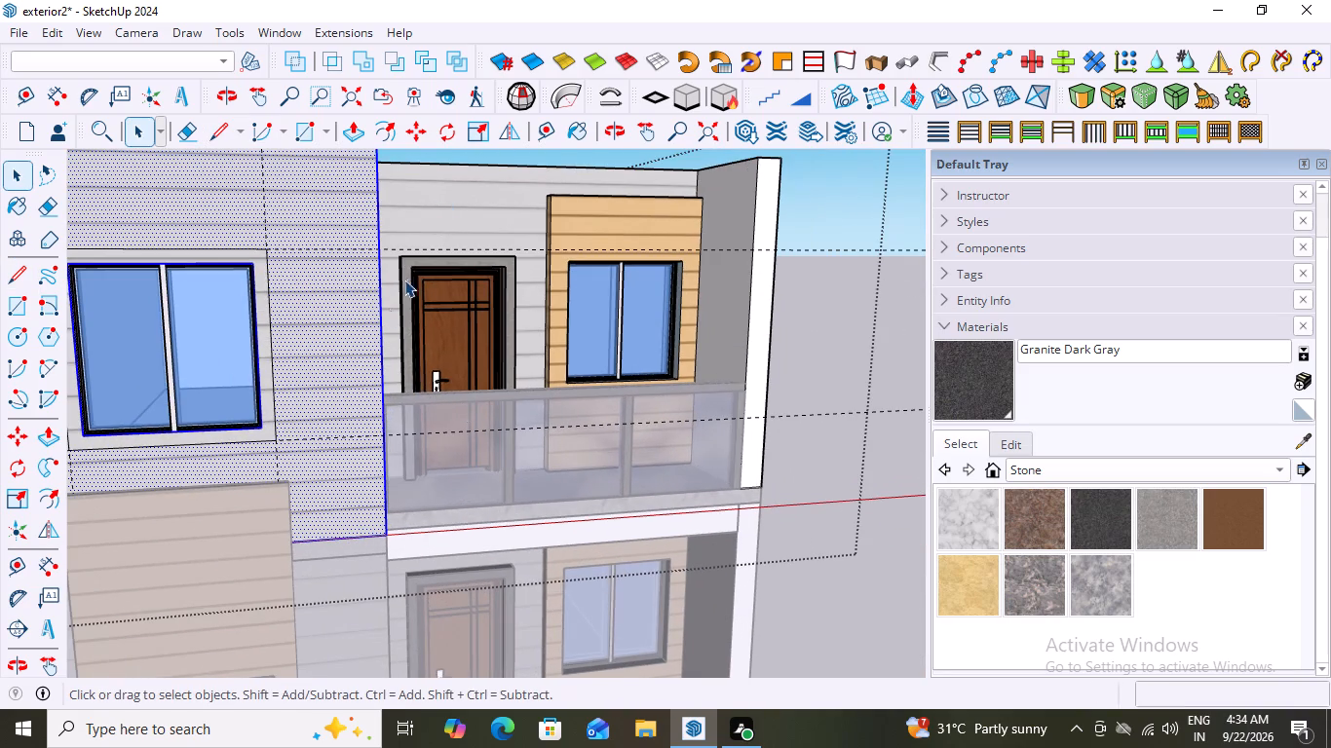
{"action": "scroll", "coordinate": [395, 285], "scroll_direction": "down", "scroll_amount": 5}
{"action": "scroll", "coordinate": [209, 354], "scroll_direction": "up", "scroll_amount": 6}
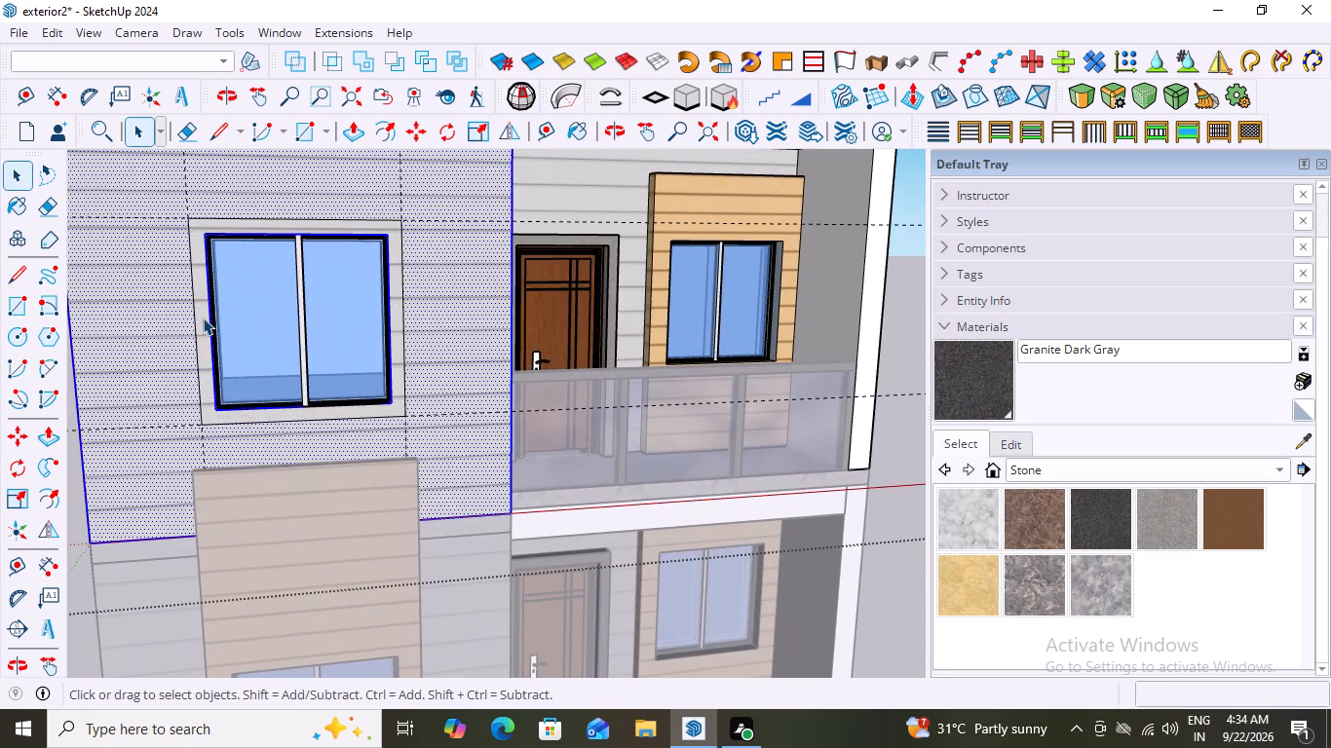
{"action": "double_click", "coordinate": [203, 318]}
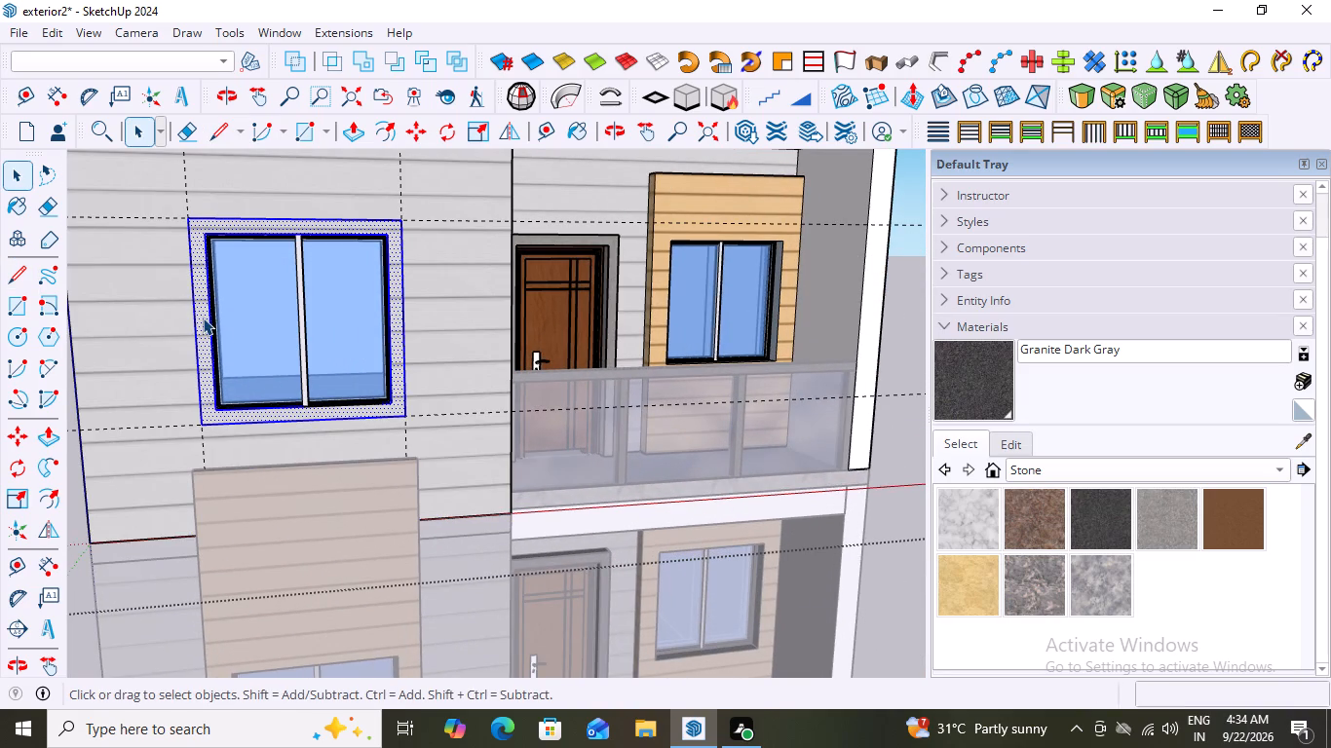
{"action": "key", "text": "p"}
{"action": "left_click", "coordinate": [203, 318]}
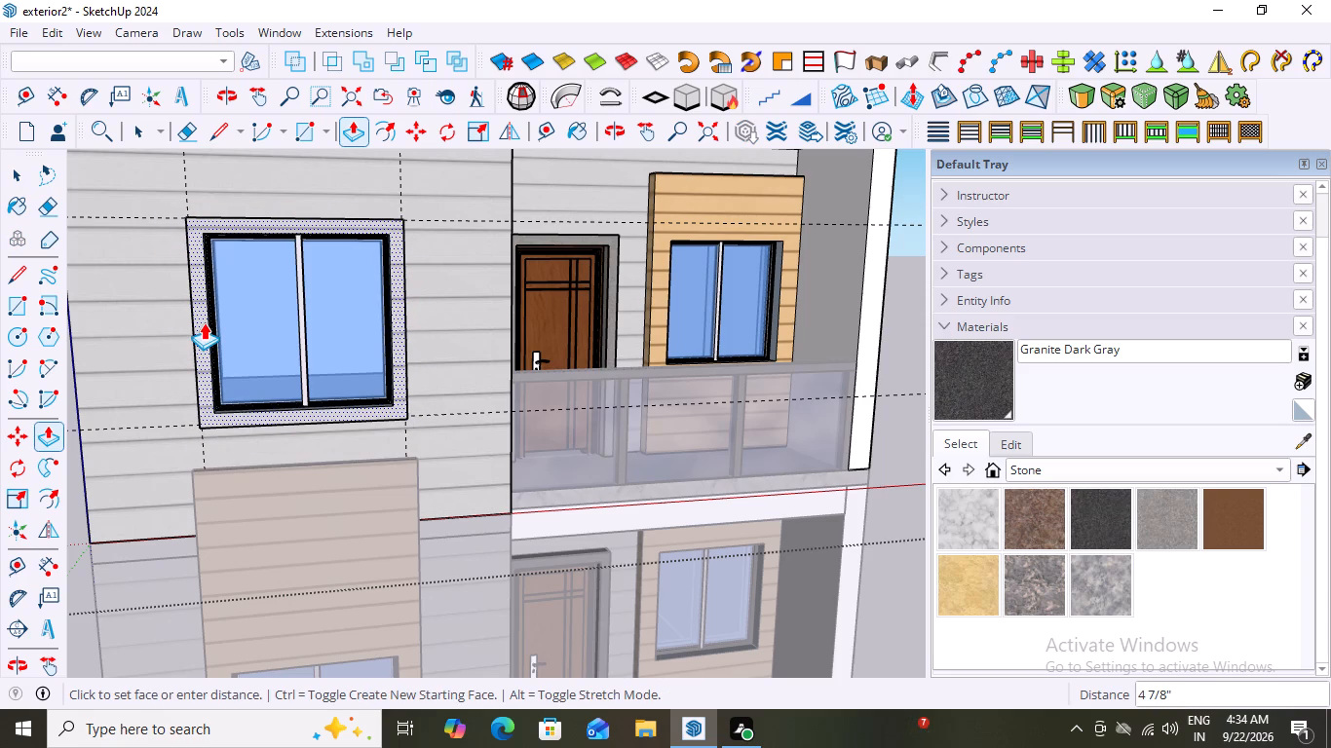
{"action": "middle_click_drag", "start_coordinate": [200, 322], "coordinate": [315, 347]}
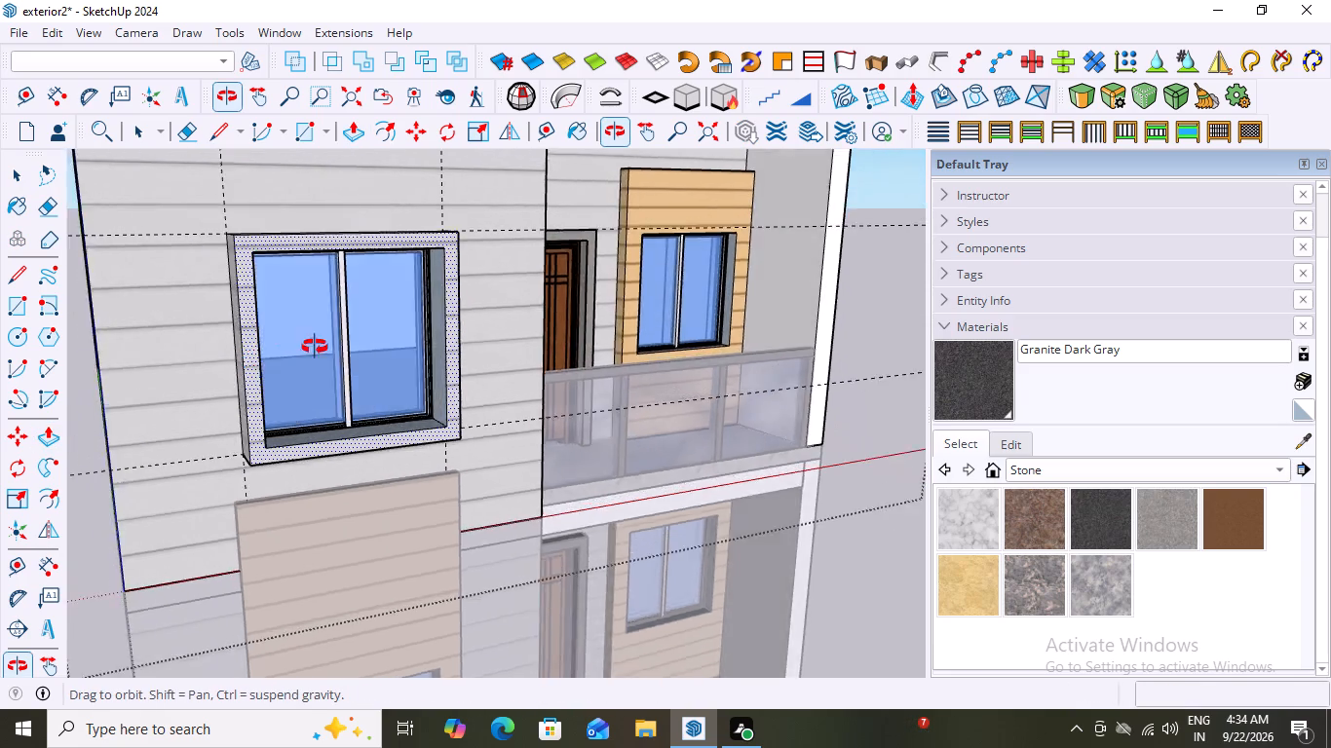
{"action": "middle_click_drag", "start_coordinate": [315, 347], "coordinate": [360, 349]}
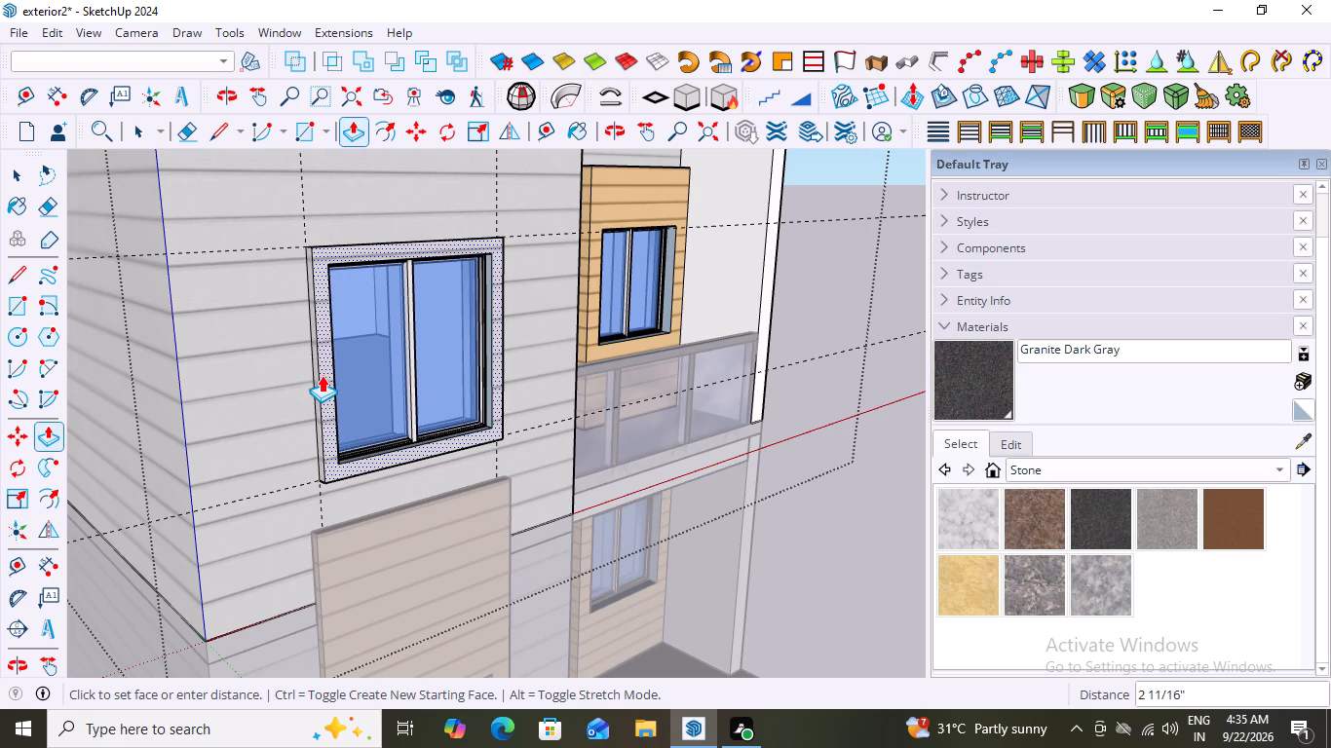
{"action": "left_click", "coordinate": [322, 375]}
{"action": "middle_click_drag", "start_coordinate": [521, 457], "coordinate": [222, 459]}
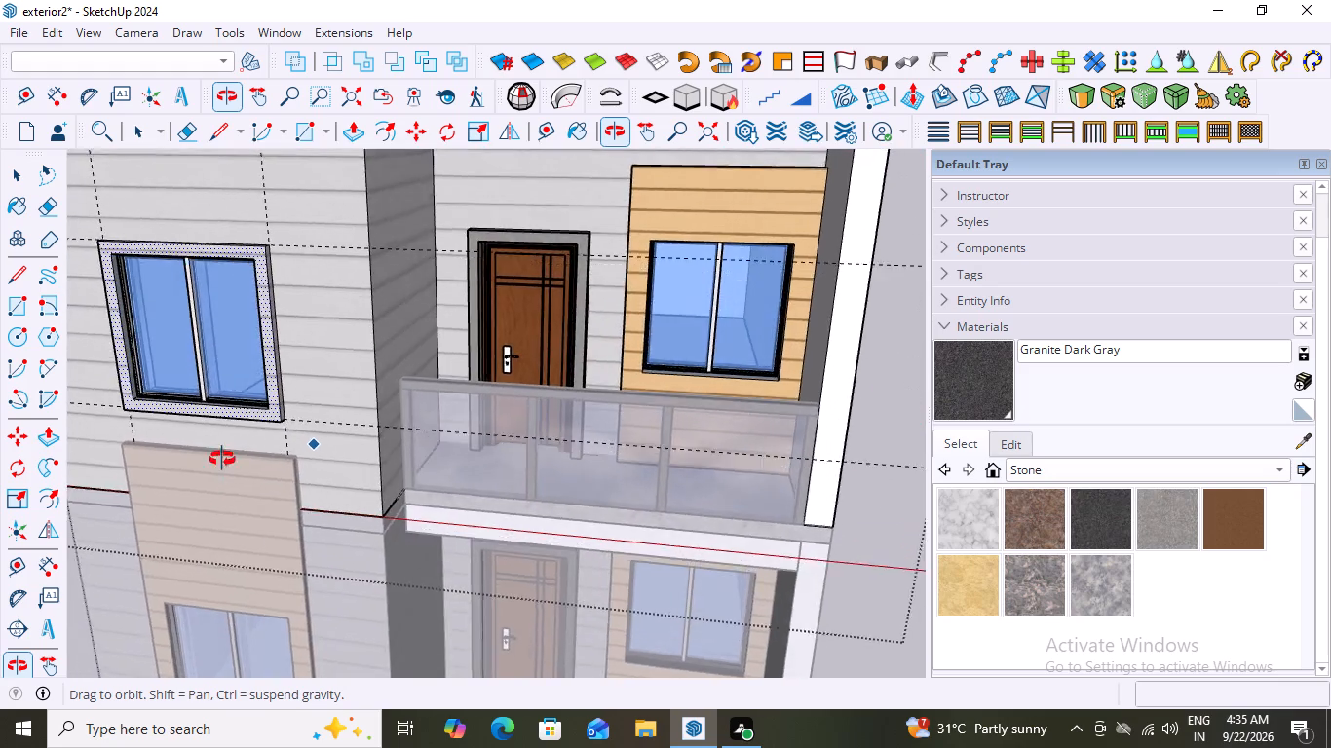
{"action": "middle_click_drag", "start_coordinate": [222, 459], "coordinate": [374, 551]}
{"action": "scroll", "coordinate": [333, 512], "scroll_direction": "up", "scroll_amount": 2}
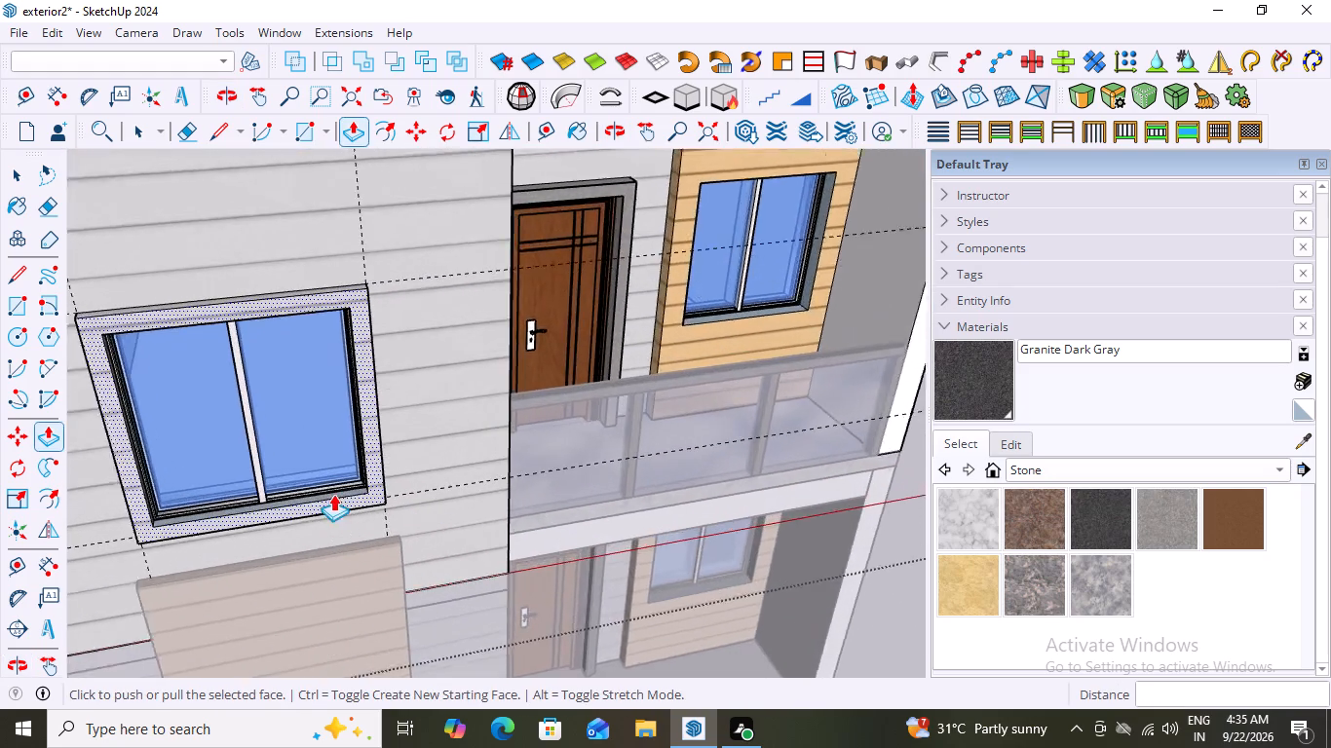
{"action": "scroll", "coordinate": [333, 494], "scroll_direction": "up", "scroll_amount": 8}
{"action": "middle_click_drag", "start_coordinate": [300, 482], "coordinate": [358, 541]}
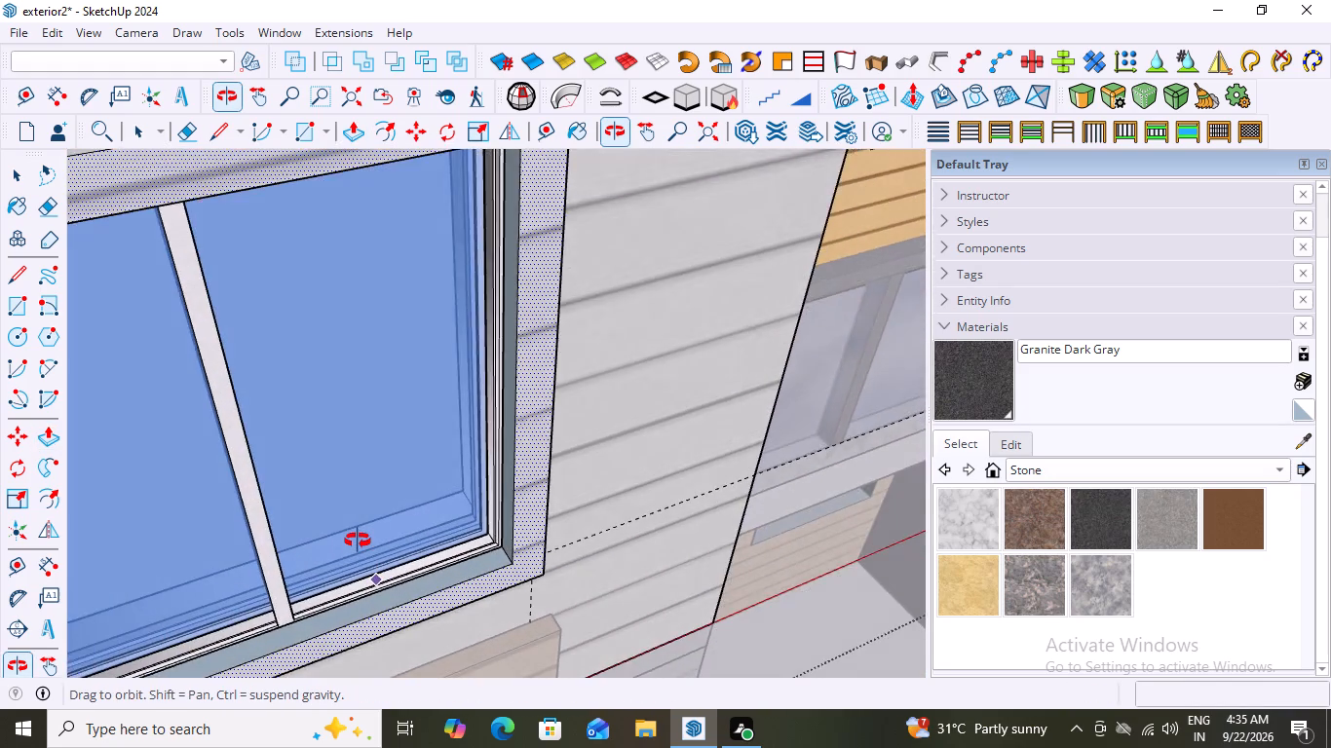
{"action": "middle_click_drag", "start_coordinate": [358, 541], "coordinate": [284, 391]}
{"action": "scroll", "coordinate": [284, 391], "scroll_direction": "down", "scroll_amount": 13}
{"action": "scroll", "coordinate": [254, 513], "scroll_direction": "up", "scroll_amount": 1}
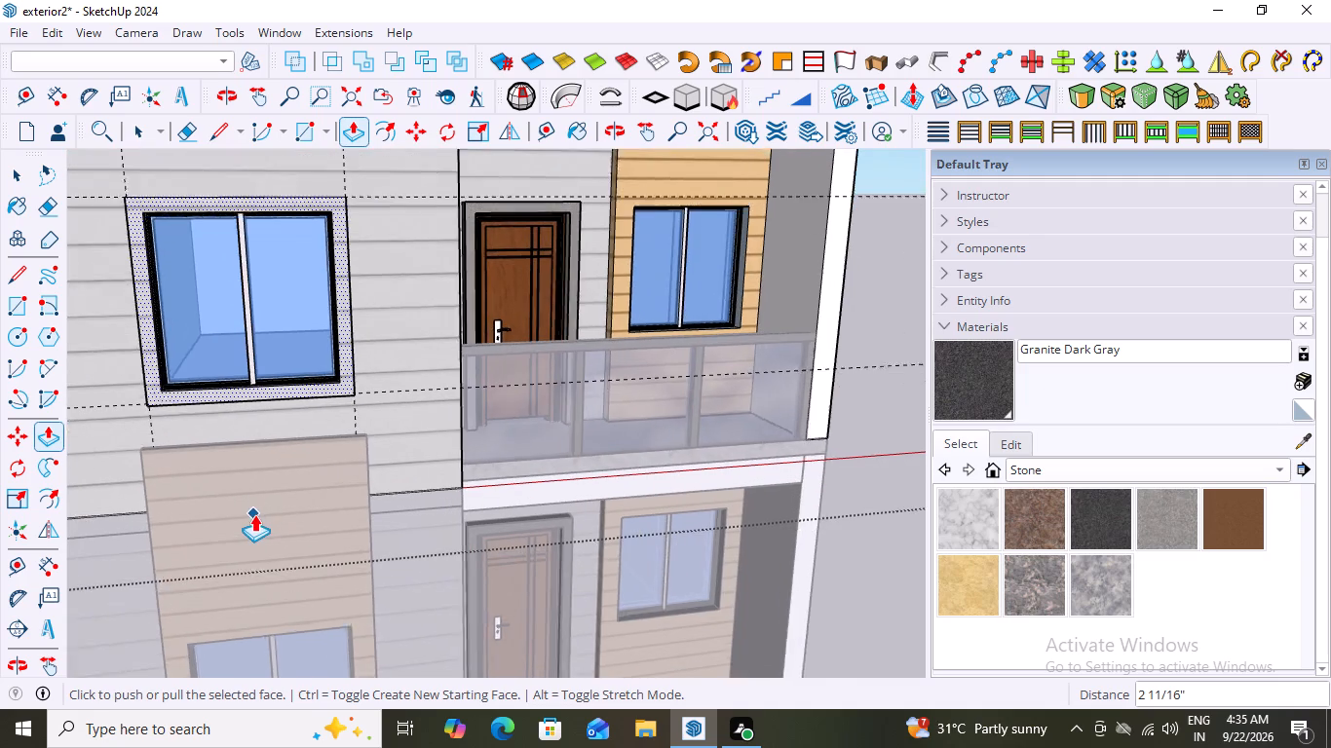
{"action": "scroll", "coordinate": [254, 514], "scroll_direction": "up", "scroll_amount": 2}
{"action": "key", "text": "space"}
{"action": "left_click", "coordinate": [909, 329]}
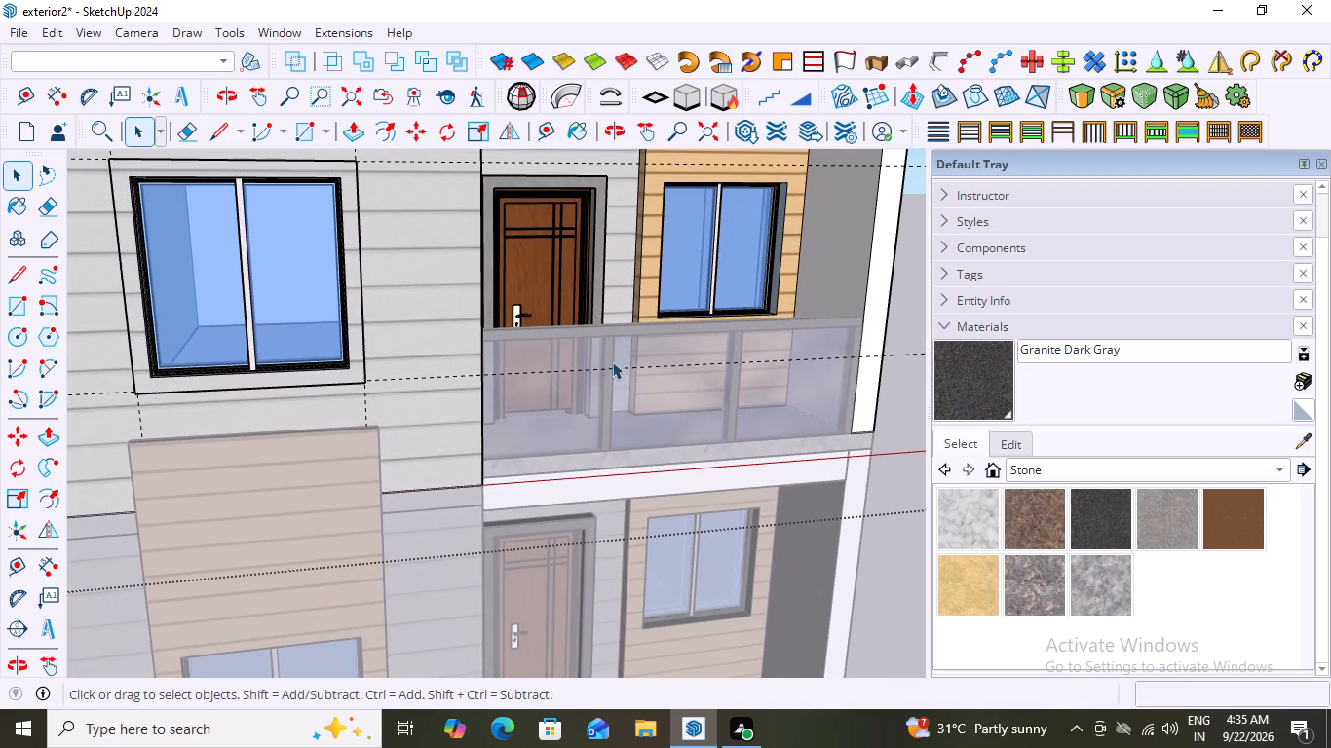
{"action": "middle_click_drag", "start_coordinate": [417, 354], "coordinate": [380, 456]}
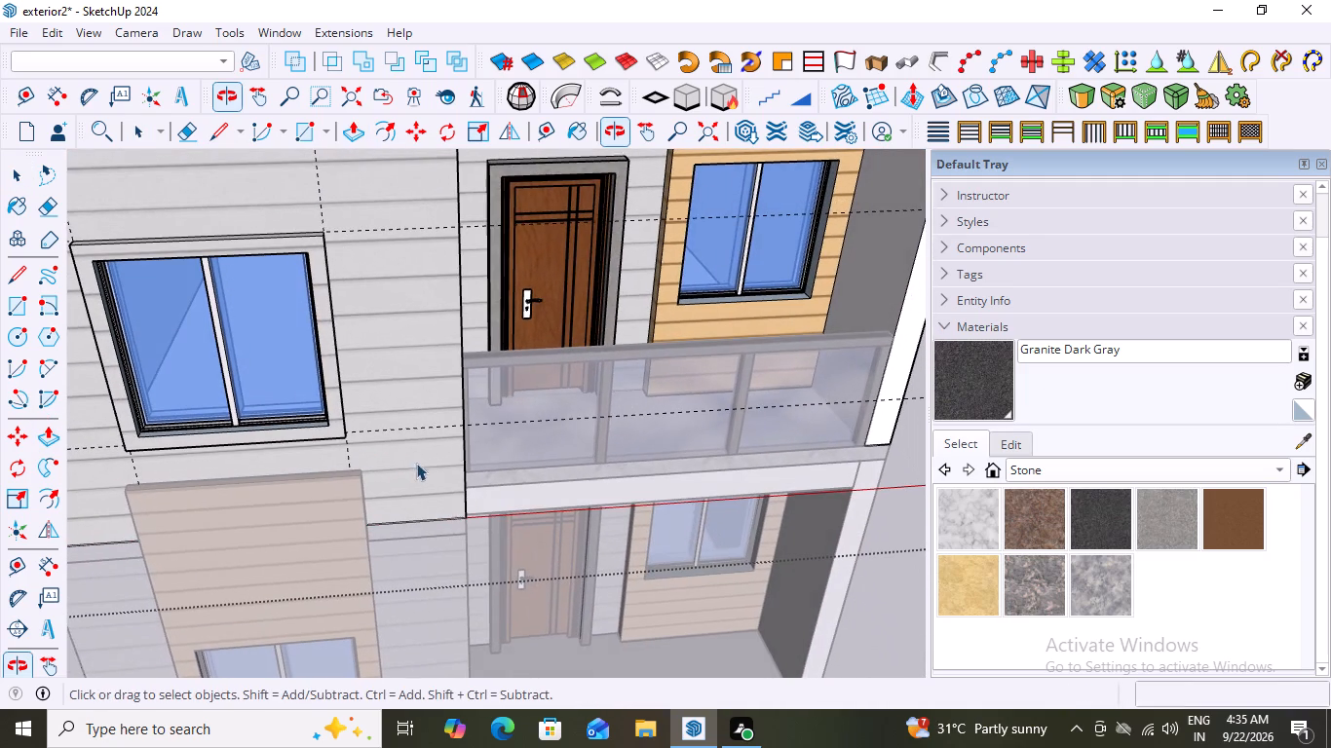
{"action": "scroll", "coordinate": [171, 444], "scroll_direction": "up", "scroll_amount": 4}
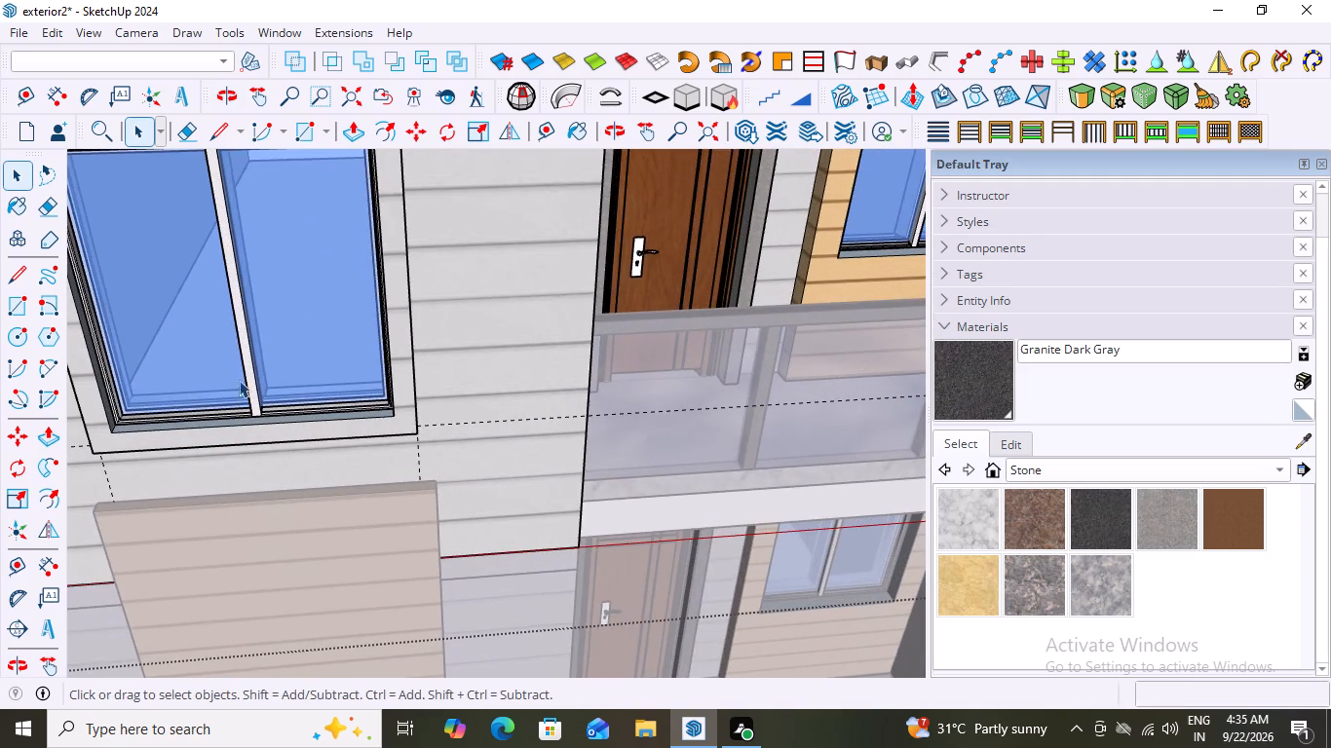
{"action": "scroll", "coordinate": [243, 324], "scroll_direction": "down", "scroll_amount": 15}
{"action": "middle_click_drag", "start_coordinate": [309, 398], "coordinate": [292, 243]}
{"action": "scroll", "coordinate": [302, 262], "scroll_direction": "up", "scroll_amount": 1}
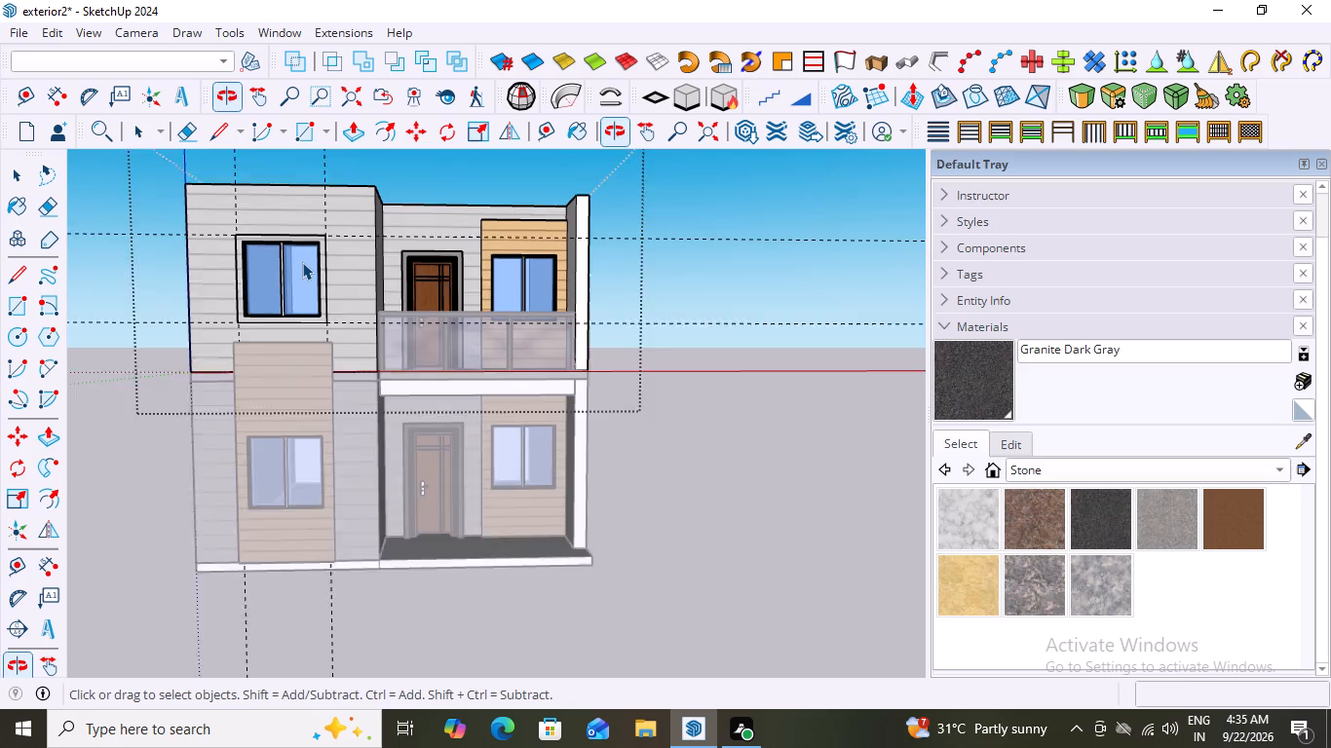
{"action": "scroll", "coordinate": [302, 262], "scroll_direction": "up", "scroll_amount": 2}
{"action": "scroll", "coordinate": [290, 298], "scroll_direction": "down", "scroll_amount": 5}
{"action": "left_click", "coordinate": [659, 204]}
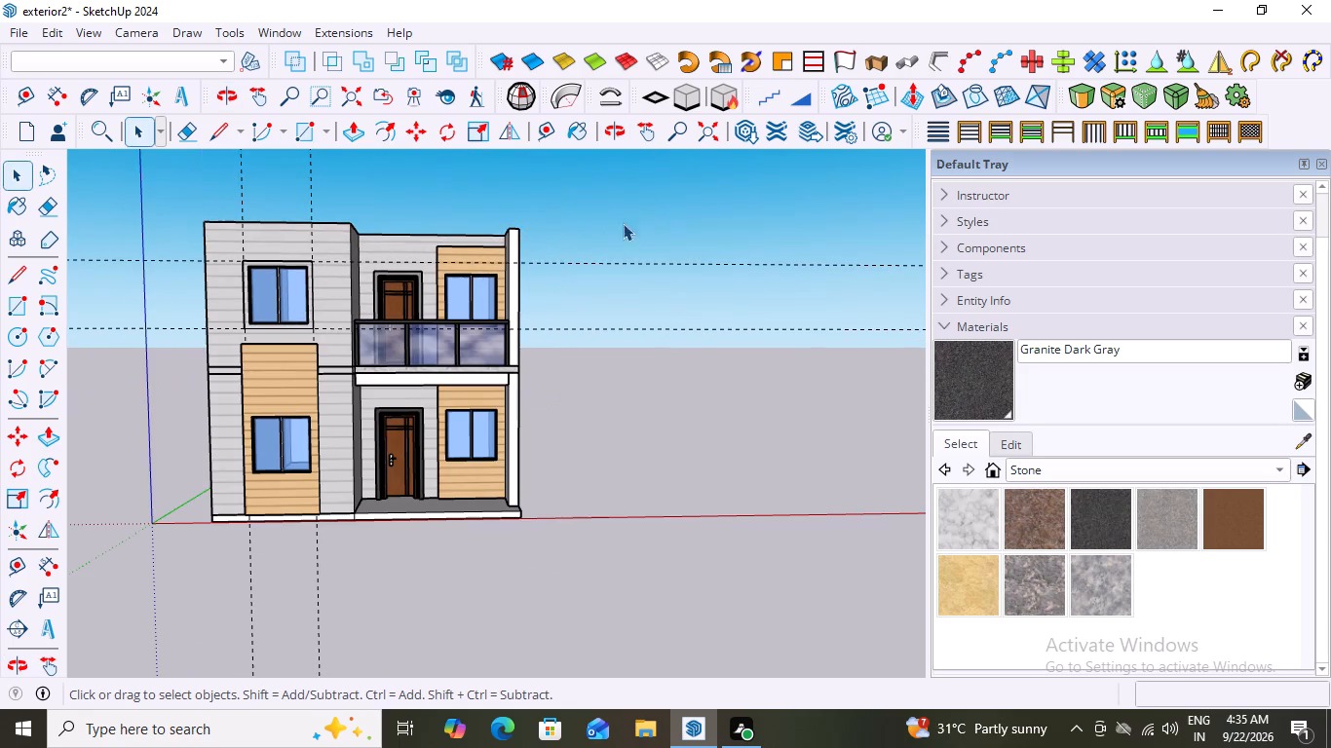
Examine the raised border around the upper-storey front window close up and against the whole front facade from several angles.
{"action": "scroll", "coordinate": [233, 252], "scroll_direction": "up", "scroll_amount": 13}
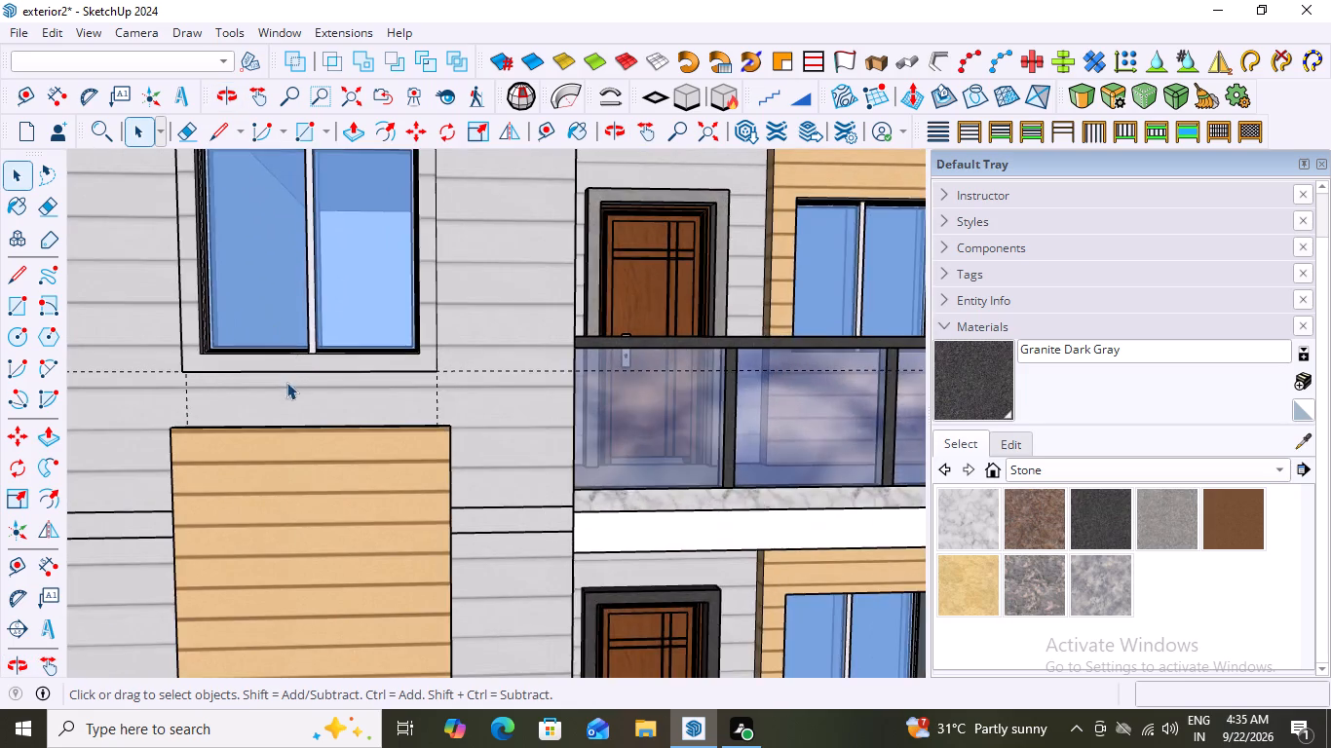
{"action": "scroll", "coordinate": [286, 382], "scroll_direction": "up", "scroll_amount": 5}
{"action": "scroll", "coordinate": [363, 351], "scroll_direction": "down", "scroll_amount": 2}
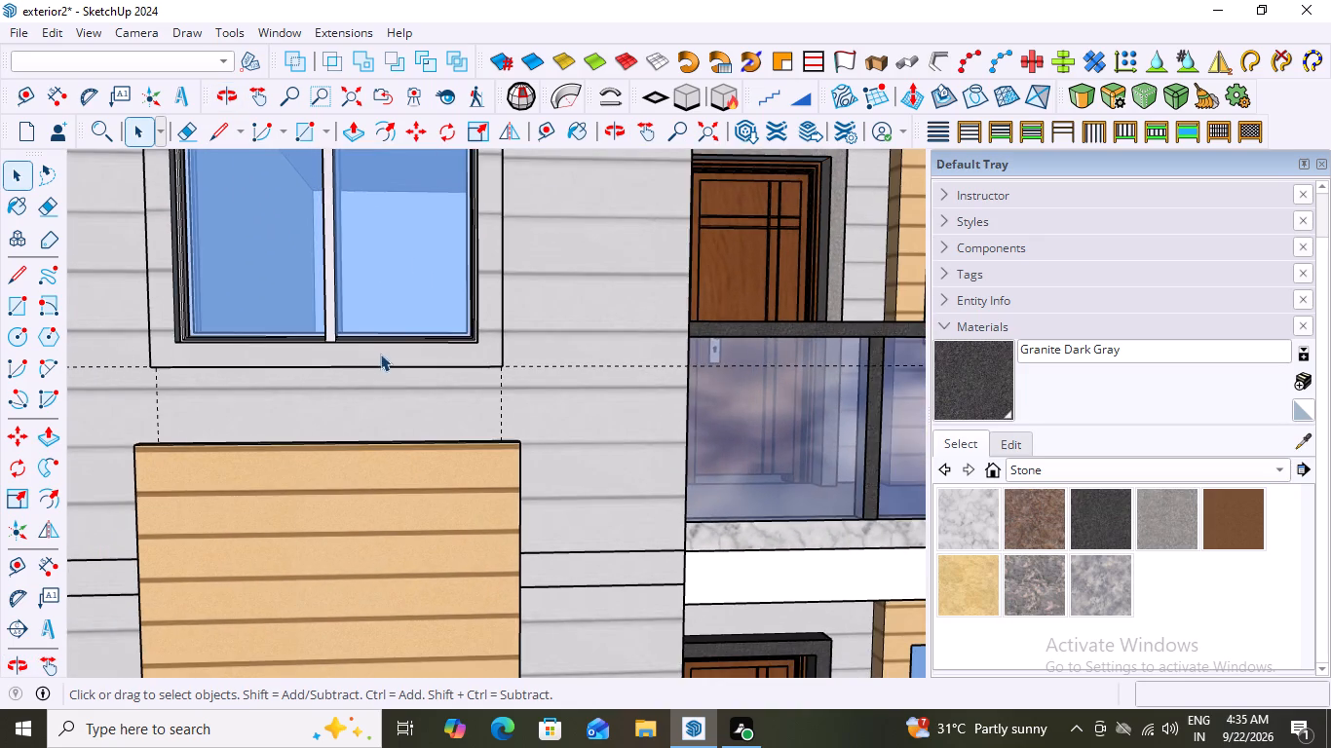
{"action": "middle_click_drag", "start_coordinate": [395, 376], "coordinate": [425, 558]}
{"action": "scroll", "coordinate": [498, 561], "scroll_direction": "up", "scroll_amount": 2}
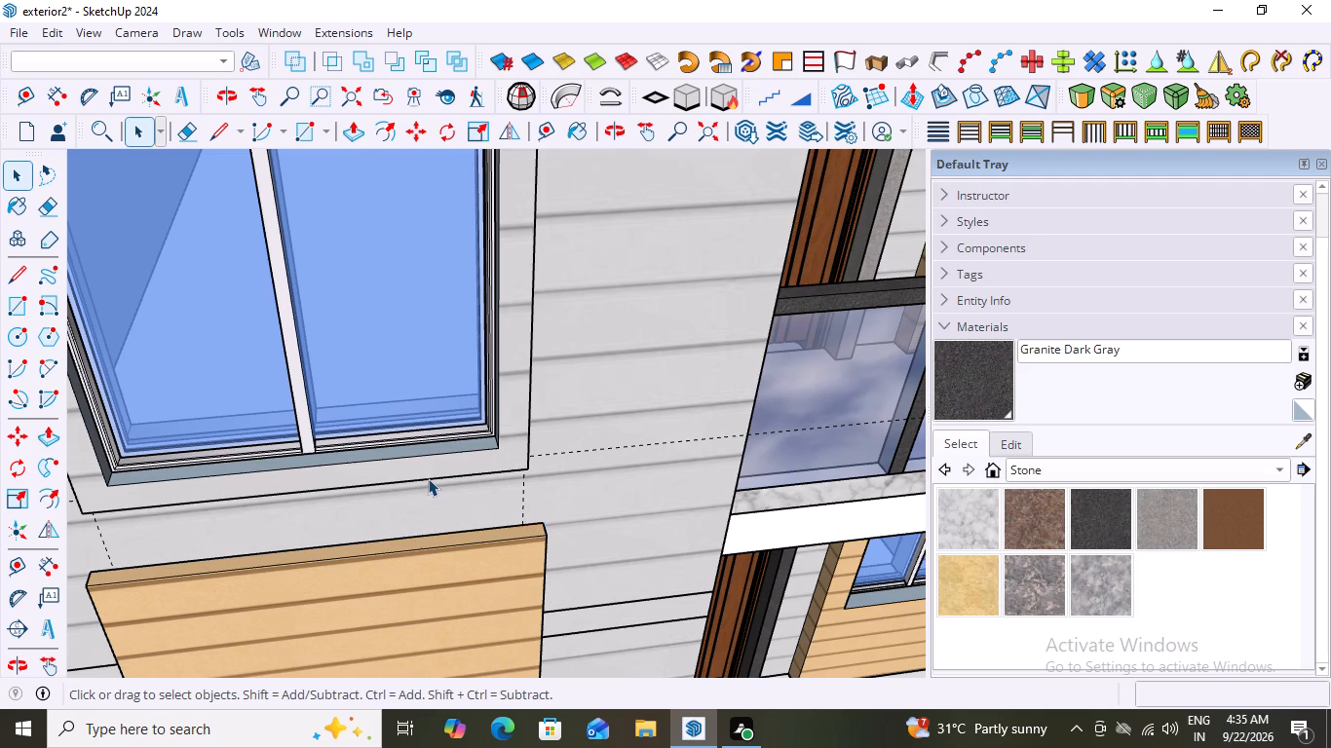
{"action": "middle_click_drag", "start_coordinate": [443, 474], "coordinate": [467, 524]}
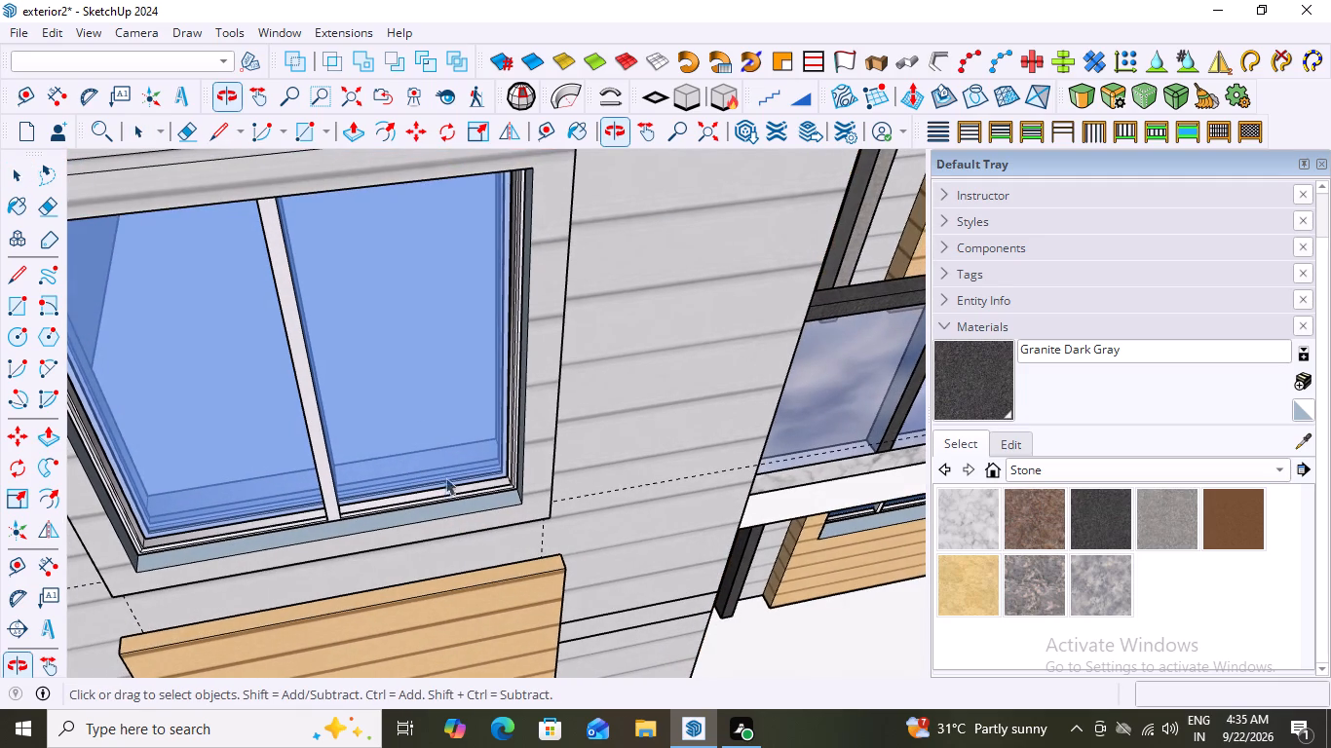
{"action": "scroll", "coordinate": [413, 408], "scroll_direction": "down", "scroll_amount": 9}
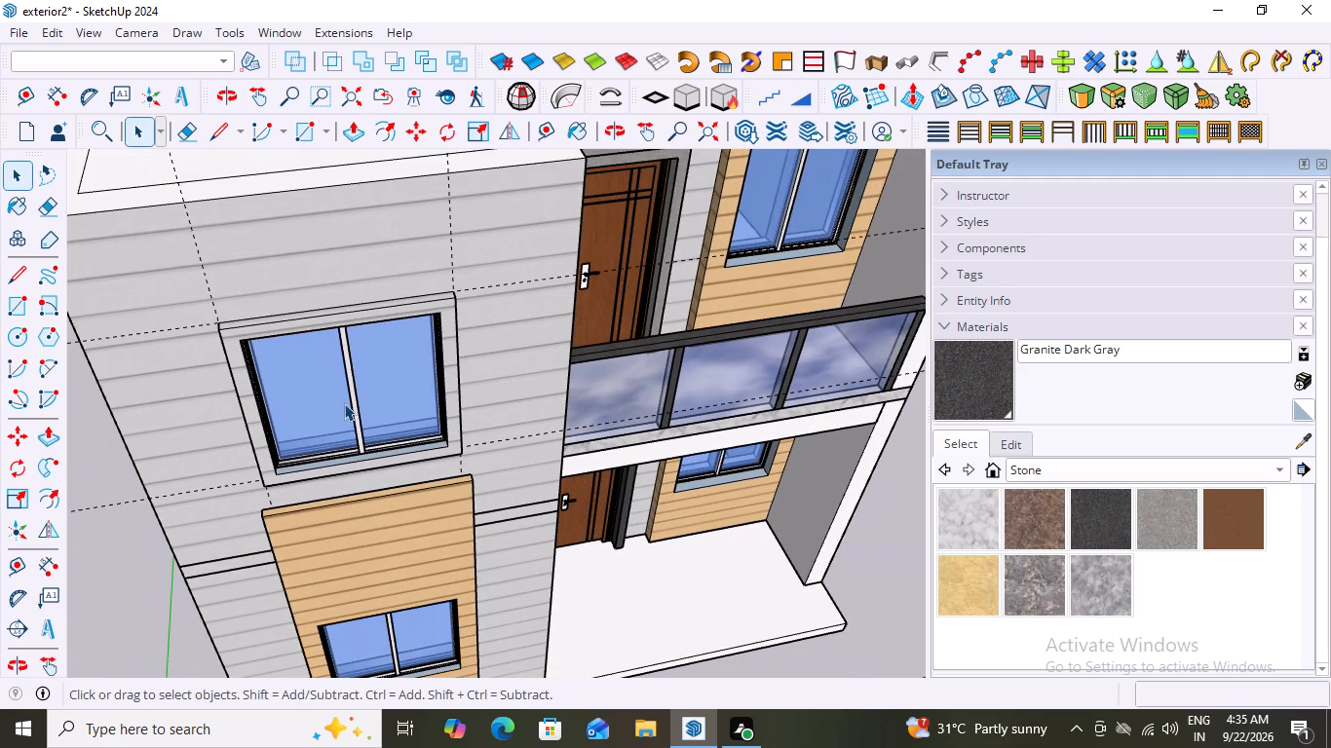
{"action": "scroll", "coordinate": [344, 403], "scroll_direction": "down", "scroll_amount": 7}
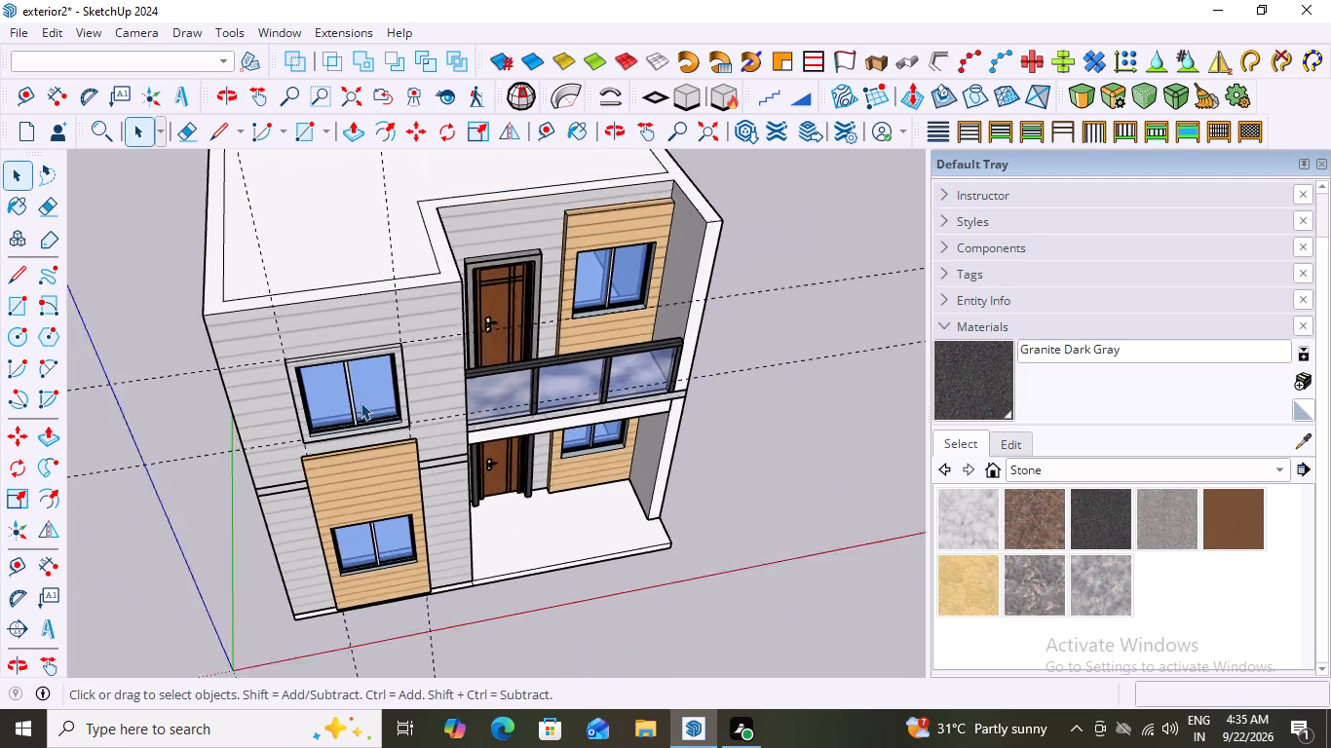
{"action": "scroll", "coordinate": [361, 402], "scroll_direction": "down", "scroll_amount": 1}
{"action": "middle_click_drag", "start_coordinate": [391, 401], "coordinate": [341, 268]}
{"action": "scroll", "coordinate": [340, 271], "scroll_direction": "up", "scroll_amount": 1}
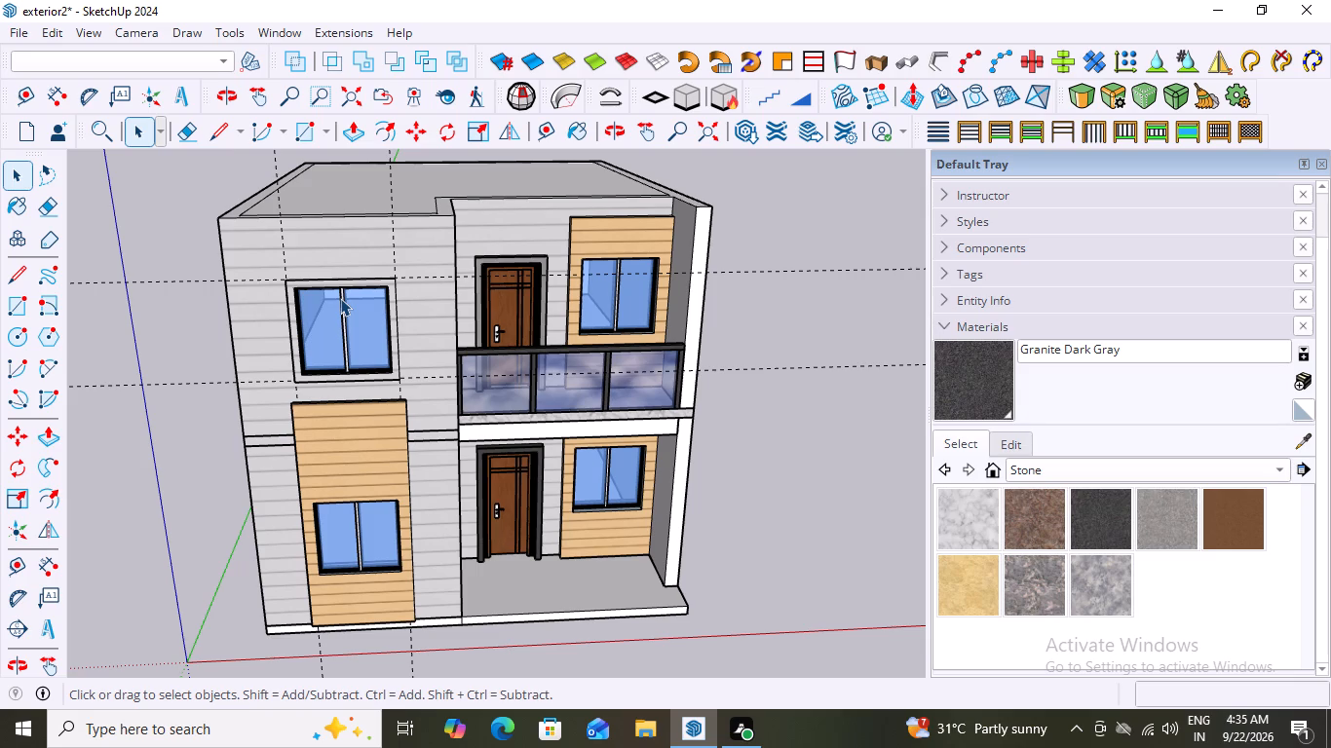
{"action": "scroll", "coordinate": [336, 298], "scroll_direction": "up", "scroll_amount": 4}
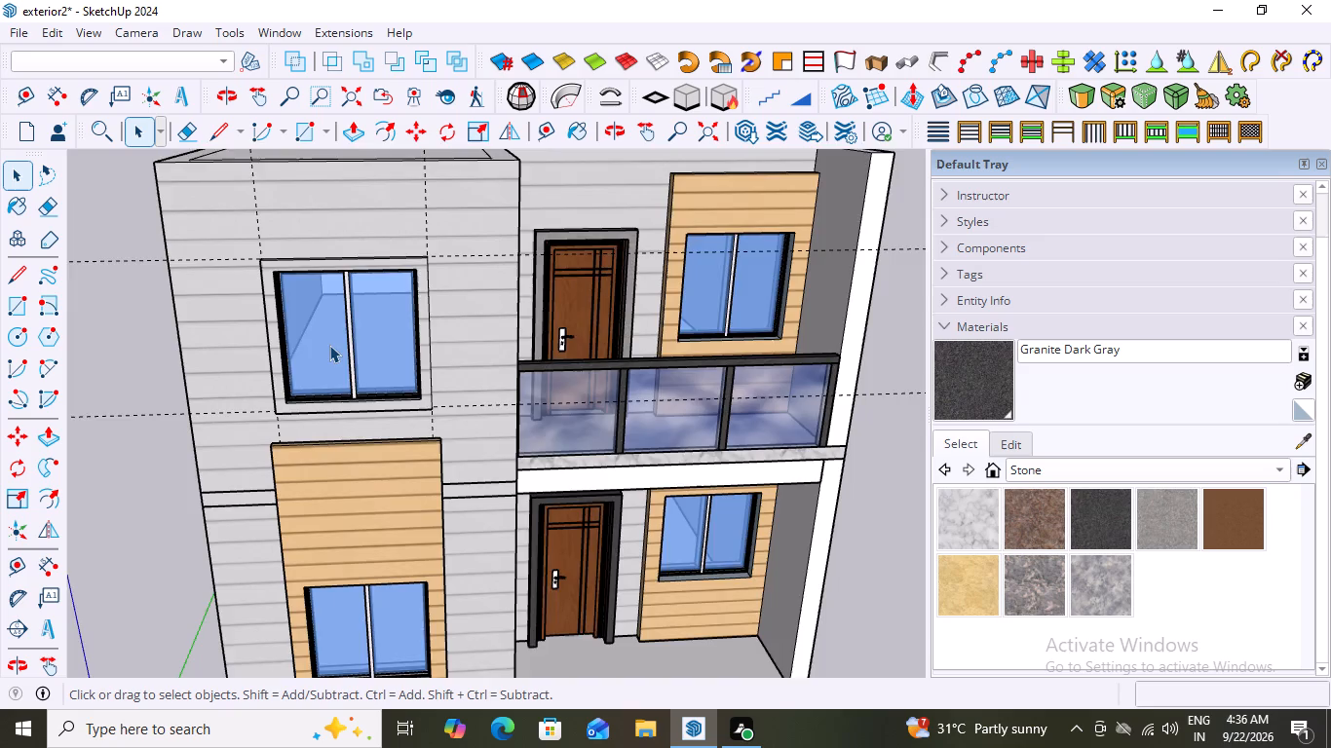
{"action": "scroll", "coordinate": [329, 345], "scroll_direction": "down", "scroll_amount": 3}
{"action": "middle_click_drag", "start_coordinate": [347, 276], "coordinate": [355, 228]}
{"action": "scroll", "coordinate": [351, 267], "scroll_direction": "up", "scroll_amount": 7}
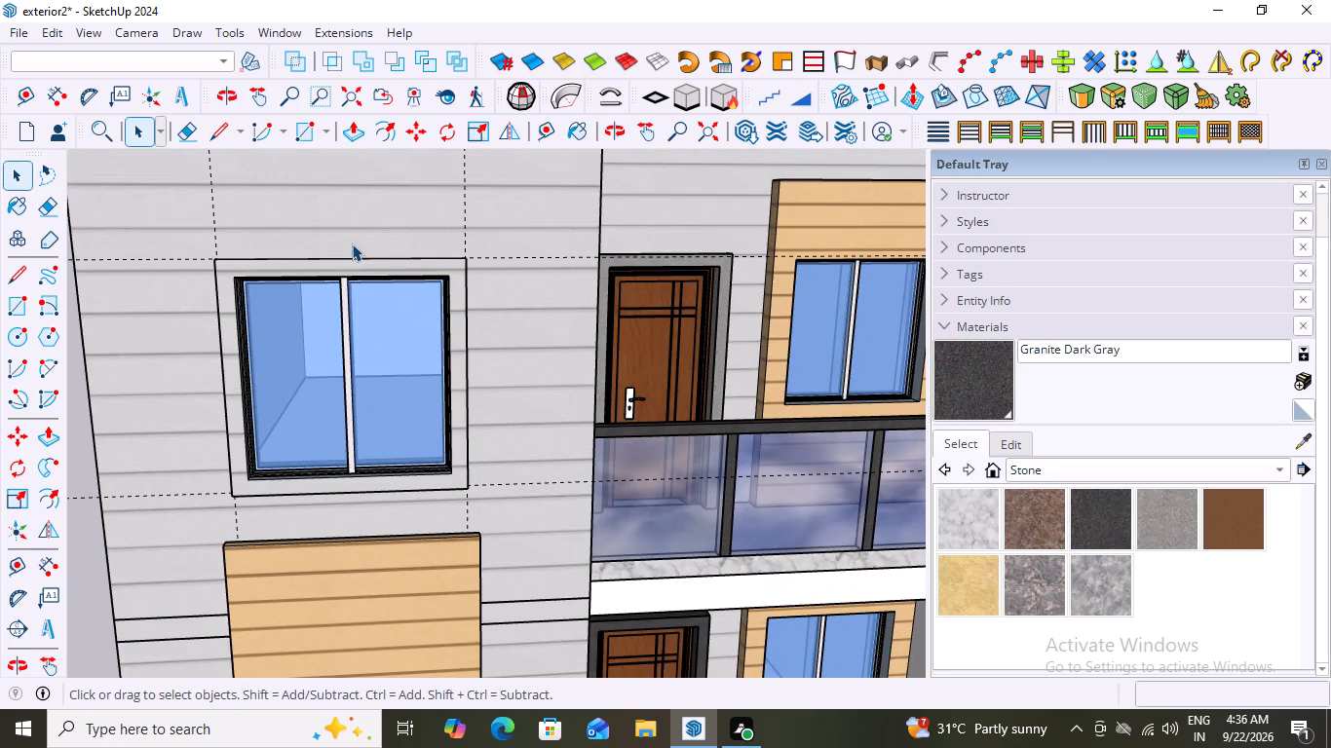
{"action": "scroll", "coordinate": [186, 301], "scroll_direction": "down", "scroll_amount": 6}
{"action": "middle_click_drag", "start_coordinate": [381, 395], "coordinate": [234, 418]}
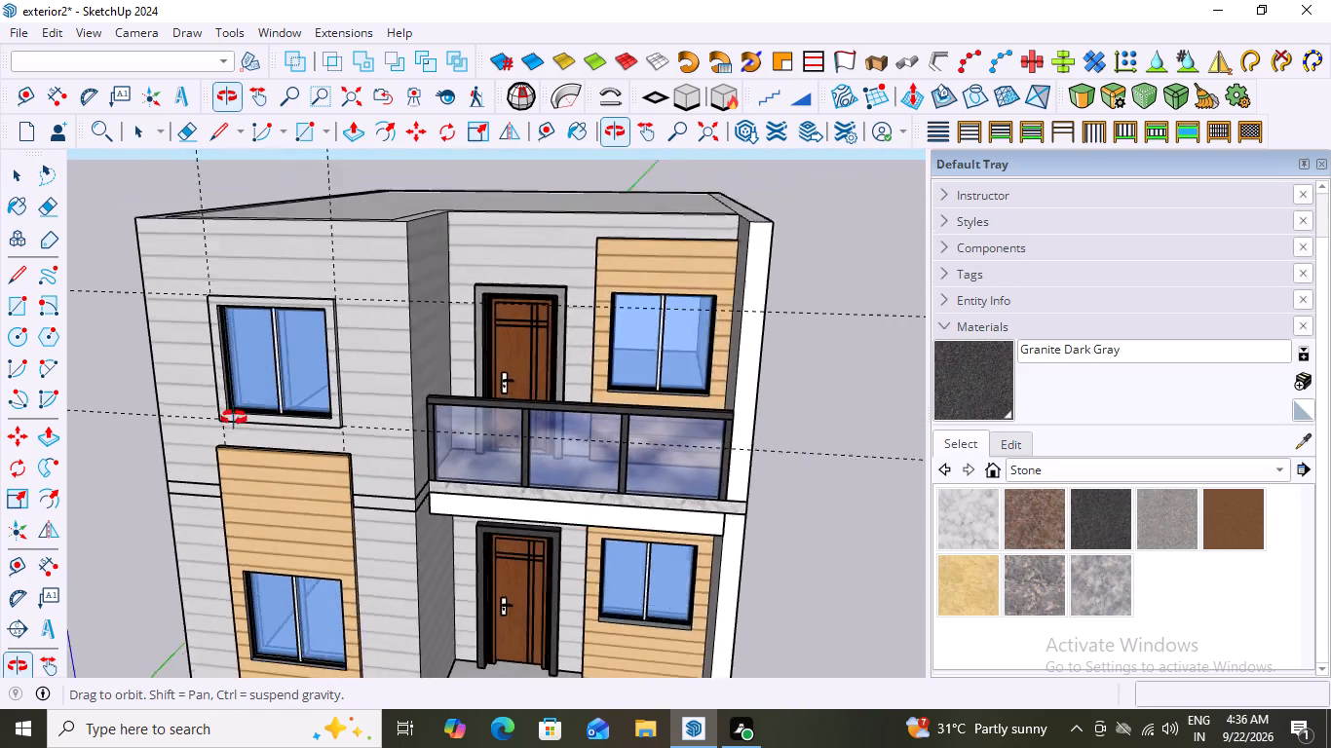
{"action": "middle_click_drag", "start_coordinate": [234, 418], "coordinate": [354, 441]}
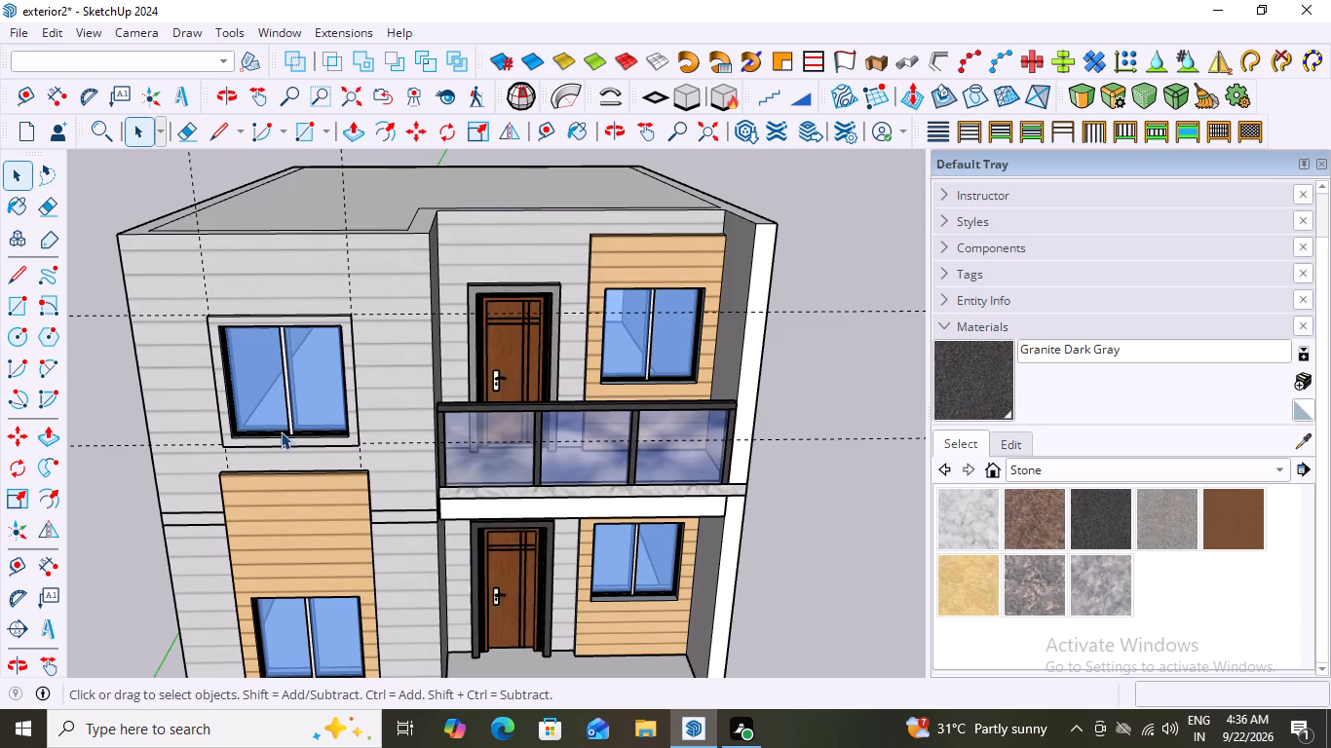
{"action": "middle_click_drag", "start_coordinate": [285, 430], "coordinate": [286, 352]}
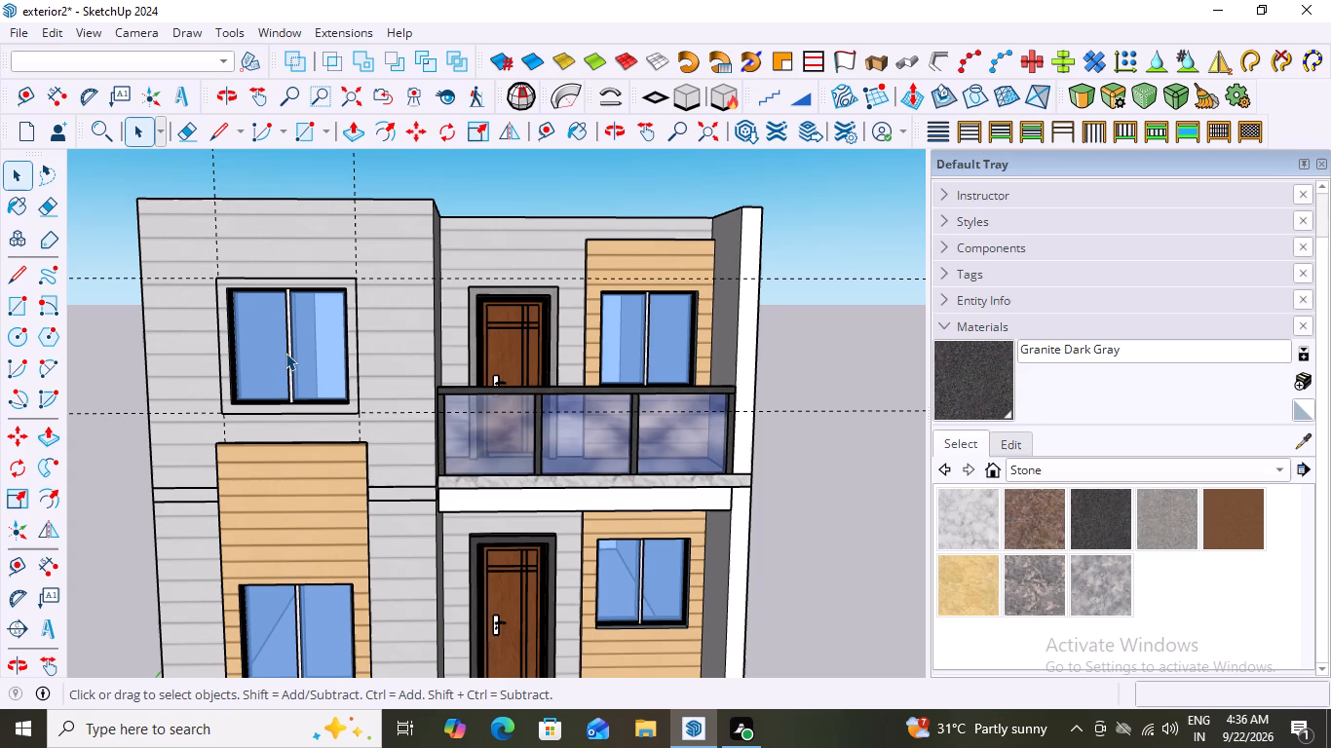
{"action": "scroll", "coordinate": [257, 307], "scroll_direction": "up", "scroll_amount": 7}
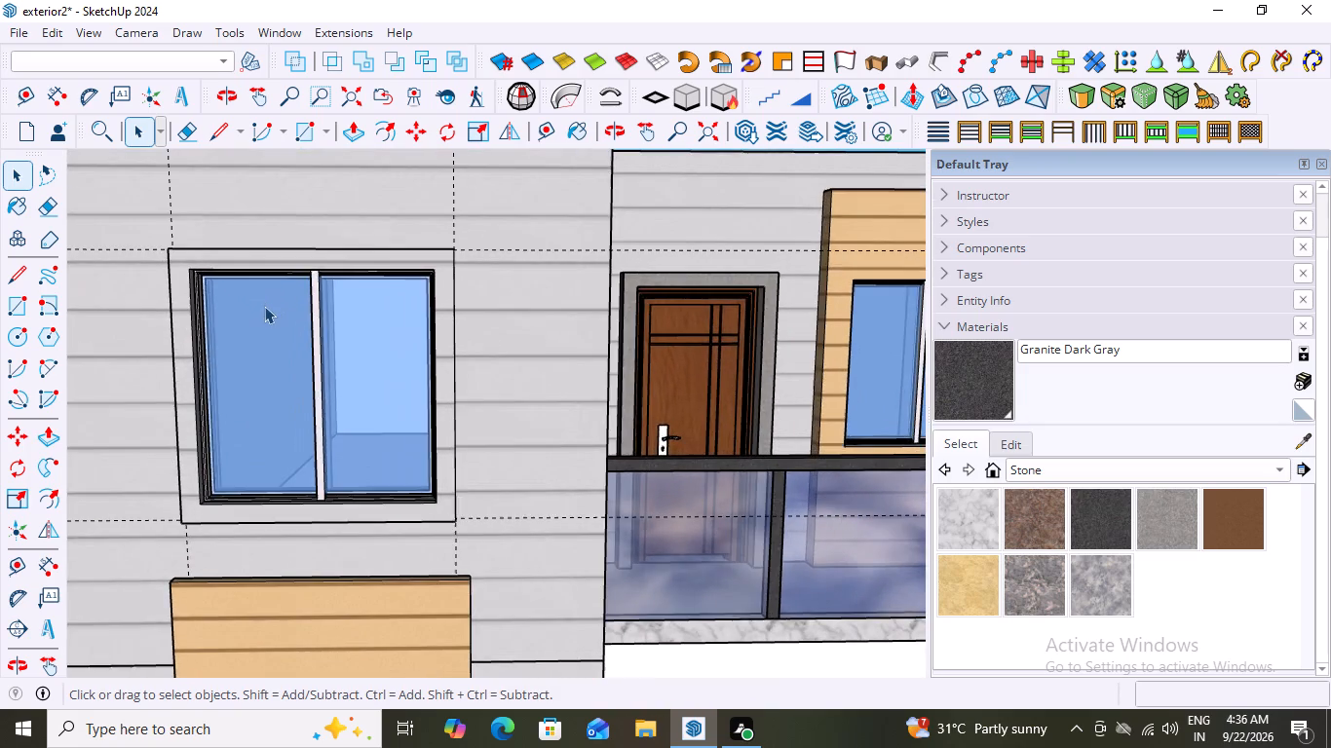
{"action": "scroll", "coordinate": [359, 303], "scroll_direction": "down", "scroll_amount": 6}
{"action": "middle_click_drag", "start_coordinate": [367, 331], "coordinate": [339, 507]}
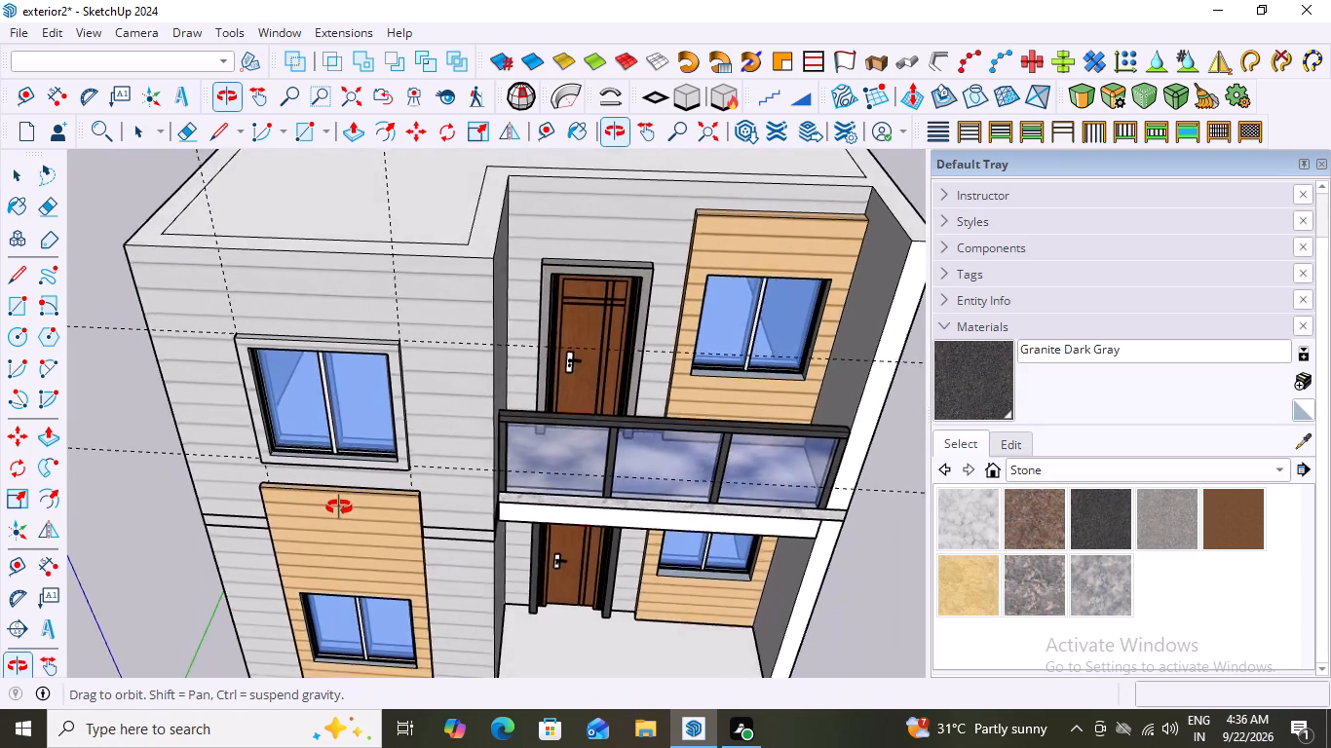
{"action": "middle_click_drag", "start_coordinate": [339, 507], "coordinate": [460, 436]}
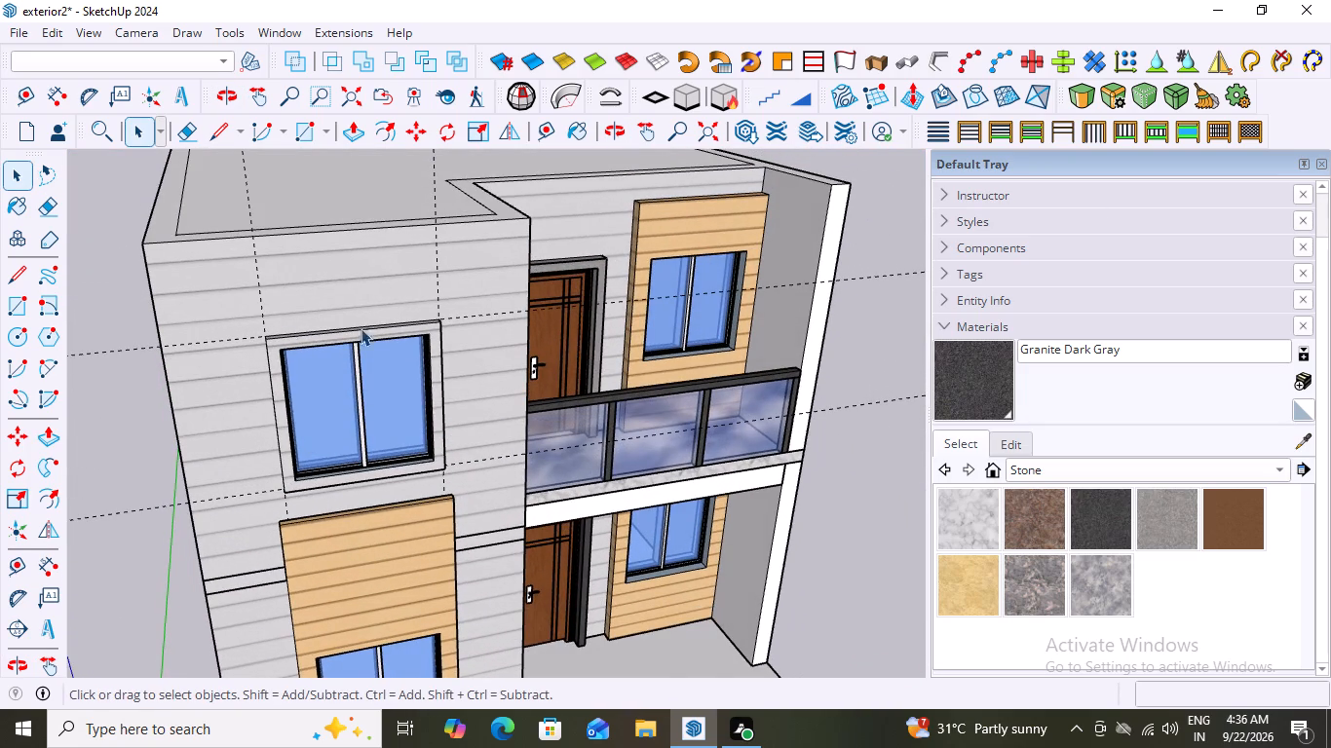
Reopen the upper-storey wall for editing and paint the raised window border's front face with Granite Dark Gray.
{"action": "scroll", "coordinate": [273, 329], "scroll_direction": "up", "scroll_amount": 6}
{"action": "double_click", "coordinate": [281, 326]}
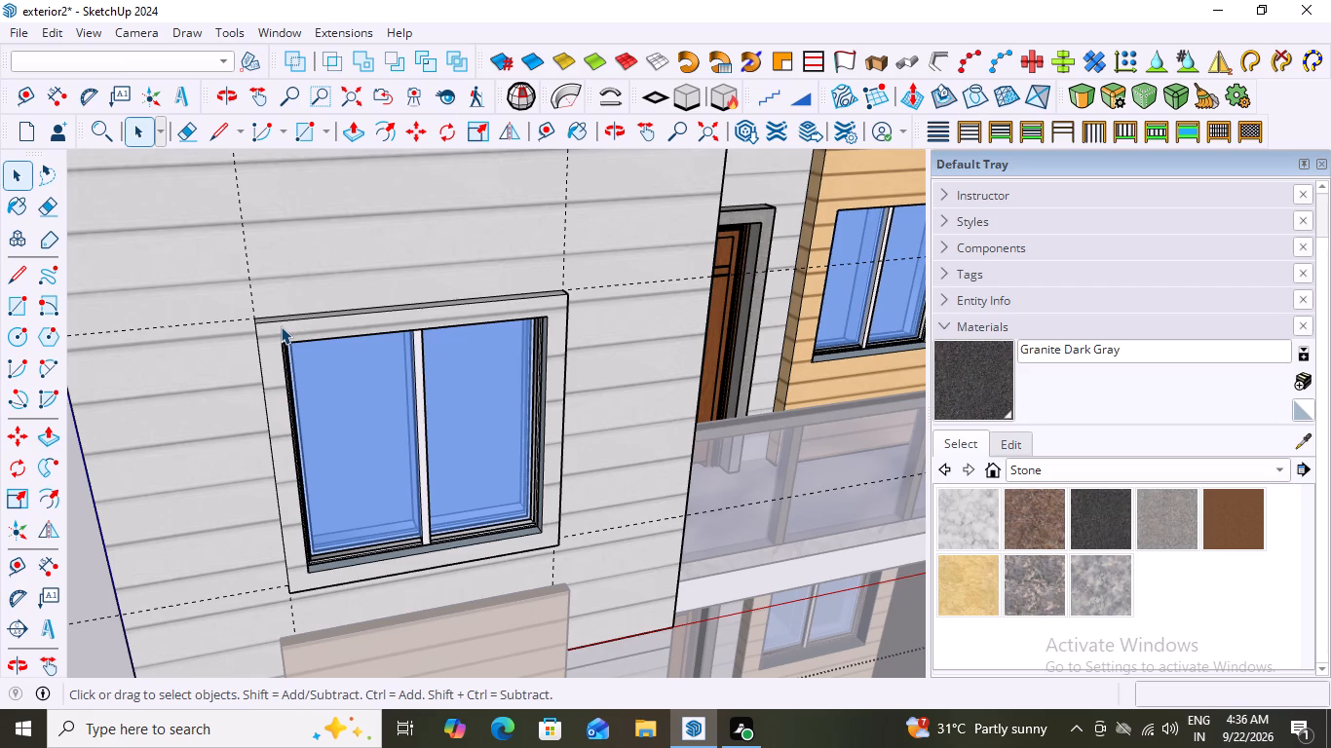
{"action": "left_click", "coordinate": [281, 326]}
{"action": "left_click", "coordinate": [281, 326]}
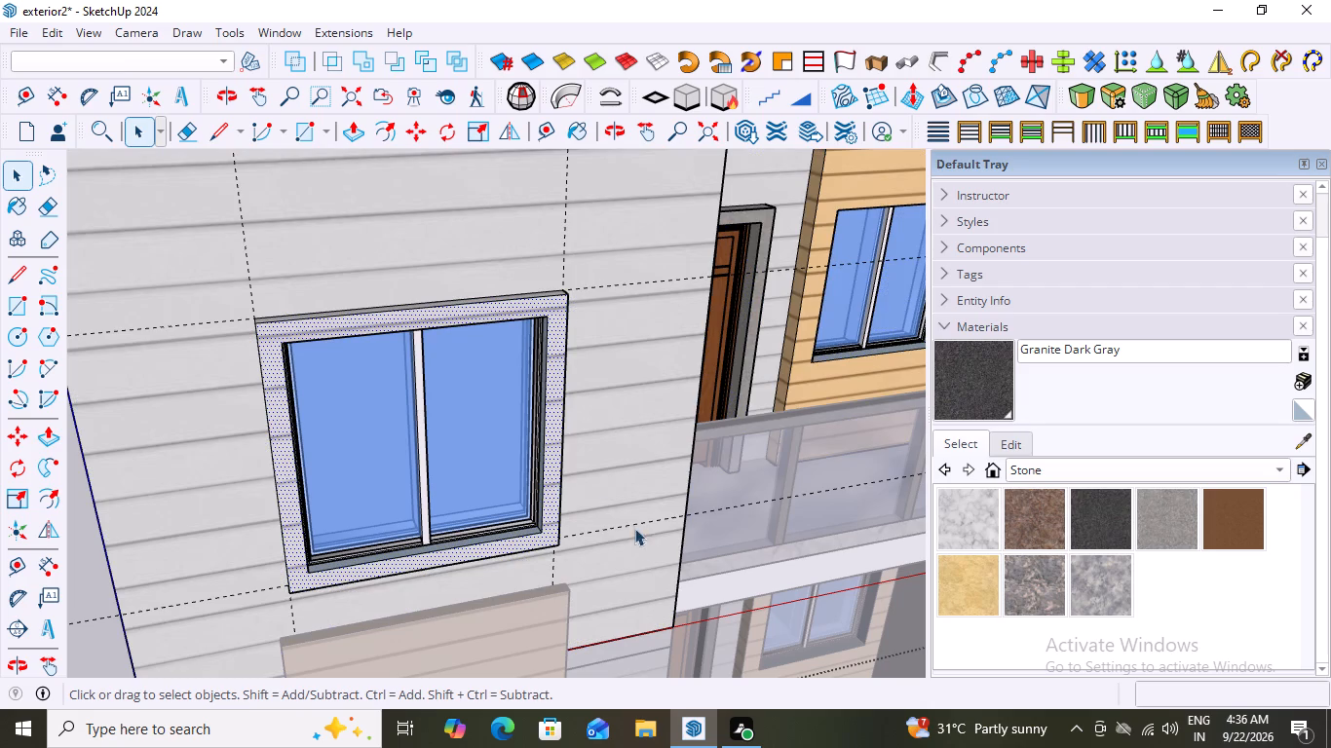
{"action": "middle_click_drag", "start_coordinate": [560, 459], "coordinate": [578, 459]}
{"action": "scroll", "coordinate": [275, 565], "scroll_direction": "up", "scroll_amount": 2}
{"action": "left_click", "coordinate": [978, 394]}
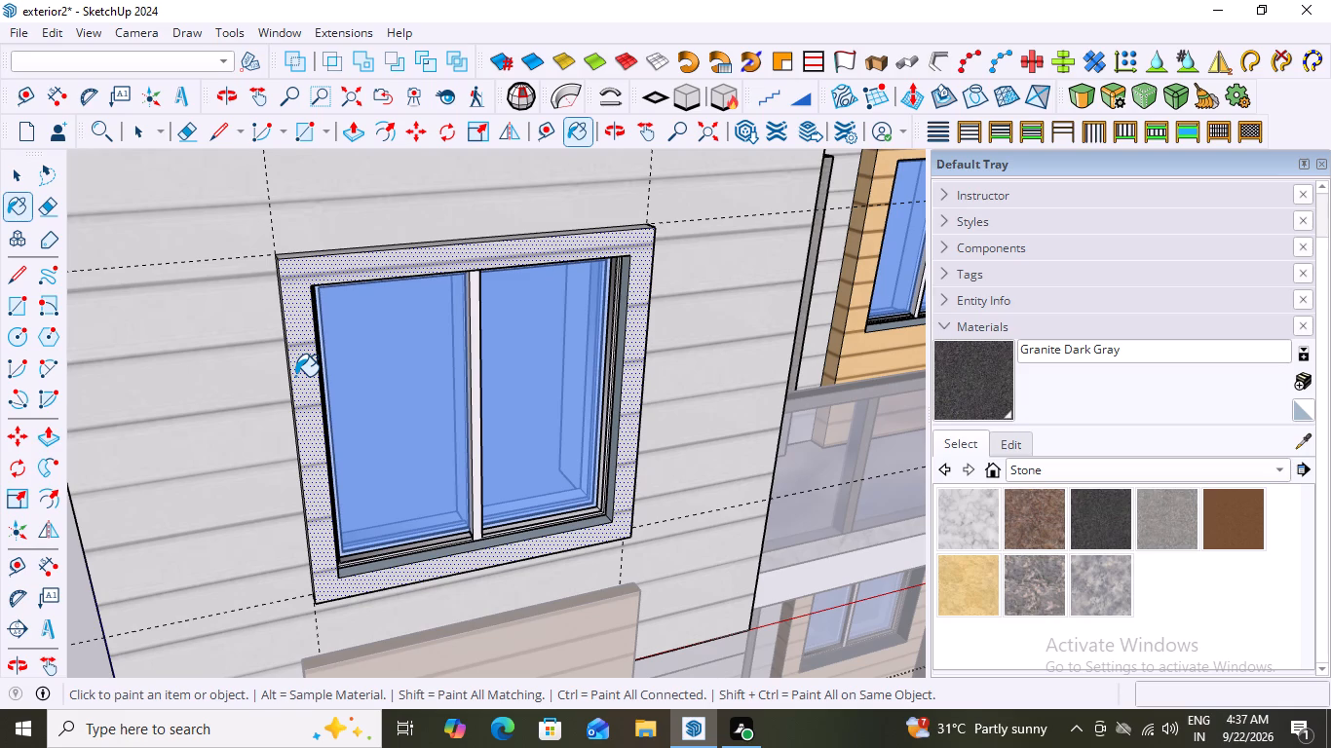
{"action": "left_click", "coordinate": [304, 378]}
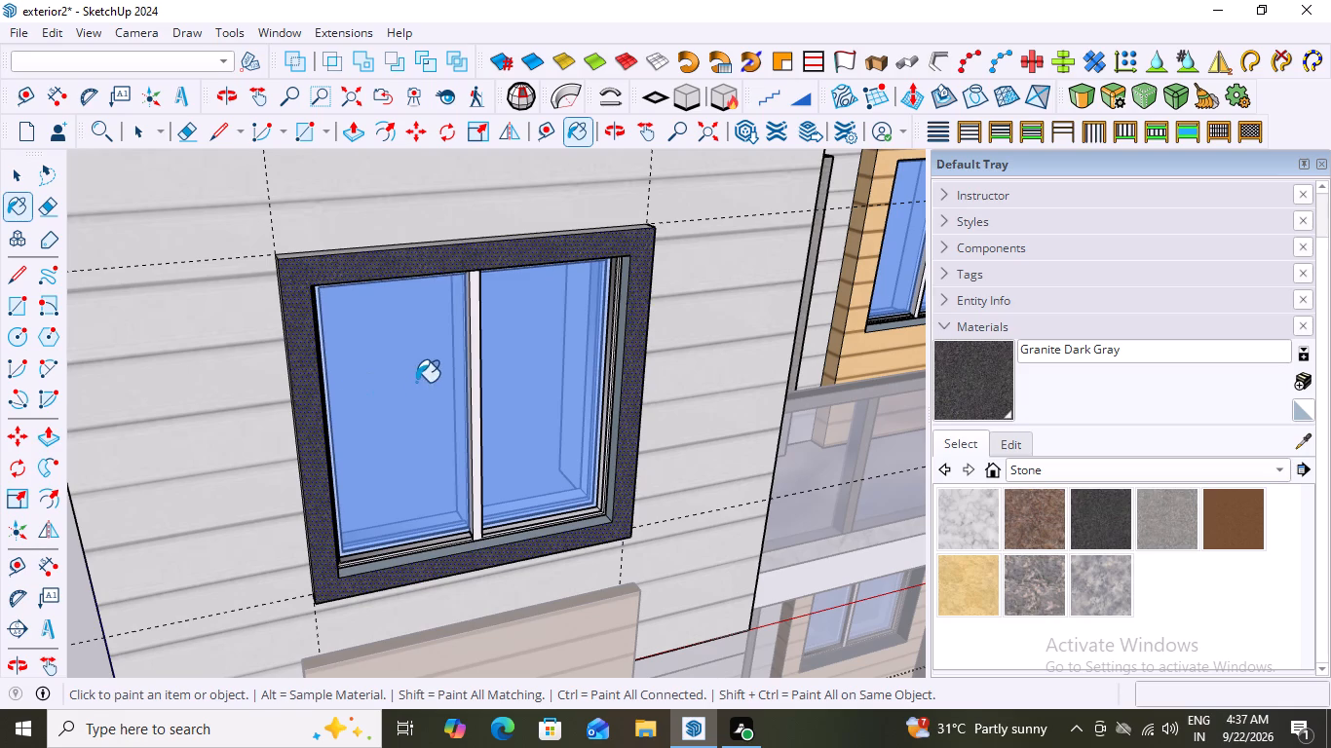
Paint the outer top edge of the raised border around the upper-storey front window with Granite Dark Gray.
{"action": "middle_click_drag", "start_coordinate": [422, 370], "coordinate": [398, 539]}
{"action": "scroll", "coordinate": [414, 542], "scroll_direction": "up", "scroll_amount": 3}
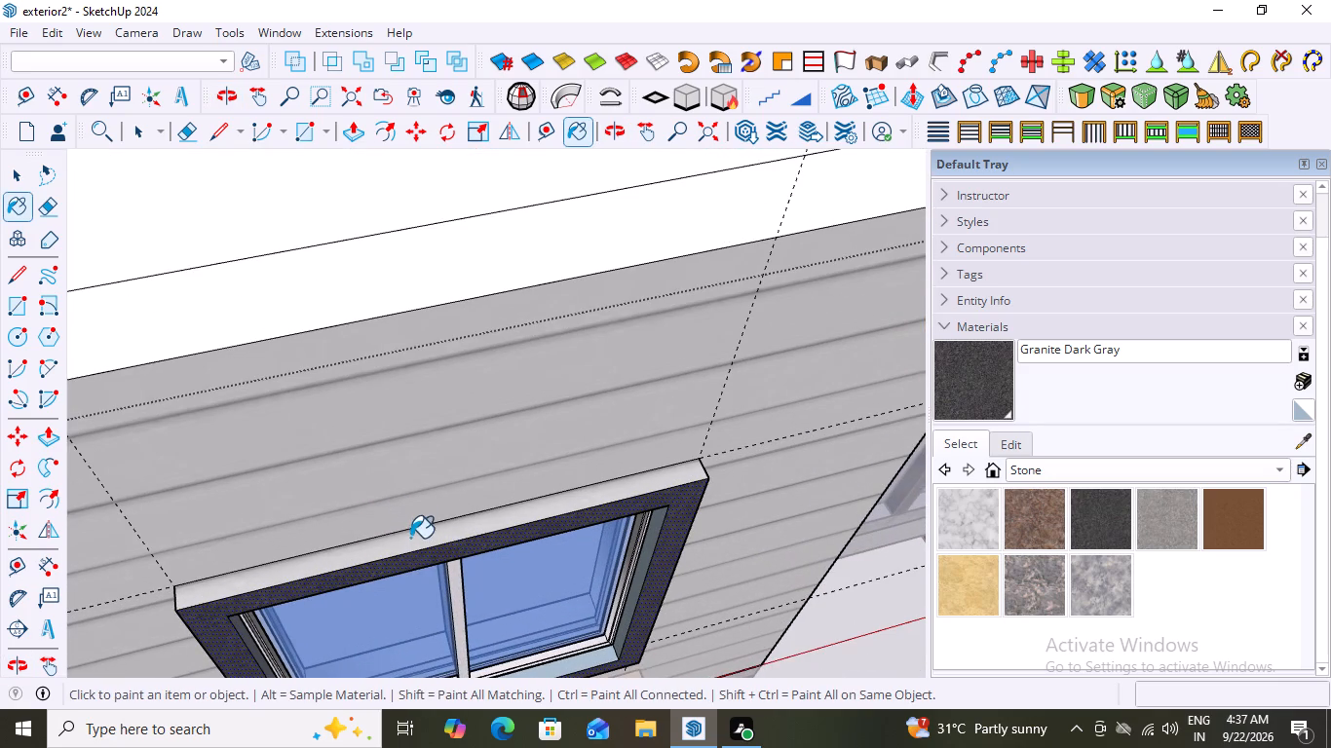
{"action": "left_click", "coordinate": [405, 544]}
{"action": "scroll", "coordinate": [447, 556], "scroll_direction": "down", "scroll_amount": 4}
{"action": "middle_click_drag", "start_coordinate": [450, 579], "coordinate": [390, 432]}
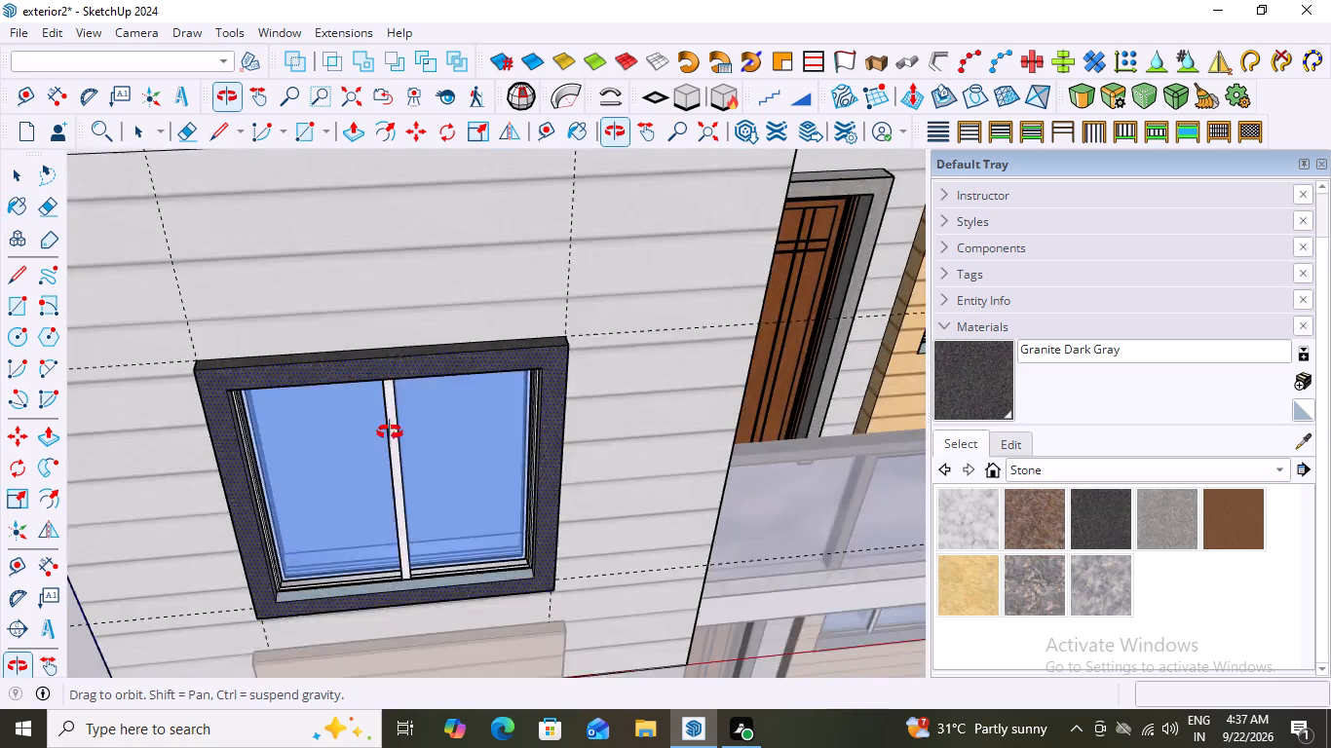
Paint the sill and both inner side reveals of the upper-storey front window border with Granite Dark Gray.
{"action": "middle_click_drag", "start_coordinate": [390, 432], "coordinate": [393, 365]}
{"action": "scroll", "coordinate": [392, 545], "scroll_direction": "up", "scroll_amount": 2}
{"action": "middle_click_drag", "start_coordinate": [419, 475], "coordinate": [432, 533]}
{"action": "scroll", "coordinate": [432, 533], "scroll_direction": "up", "scroll_amount": 4}
{"action": "left_click", "coordinate": [432, 501]}
{"action": "middle_click_drag", "start_coordinate": [438, 508], "coordinate": [345, 563]}
{"action": "scroll", "coordinate": [296, 470], "scroll_direction": "up", "scroll_amount": 1}
{"action": "scroll", "coordinate": [434, 462], "scroll_direction": "down", "scroll_amount": 6}
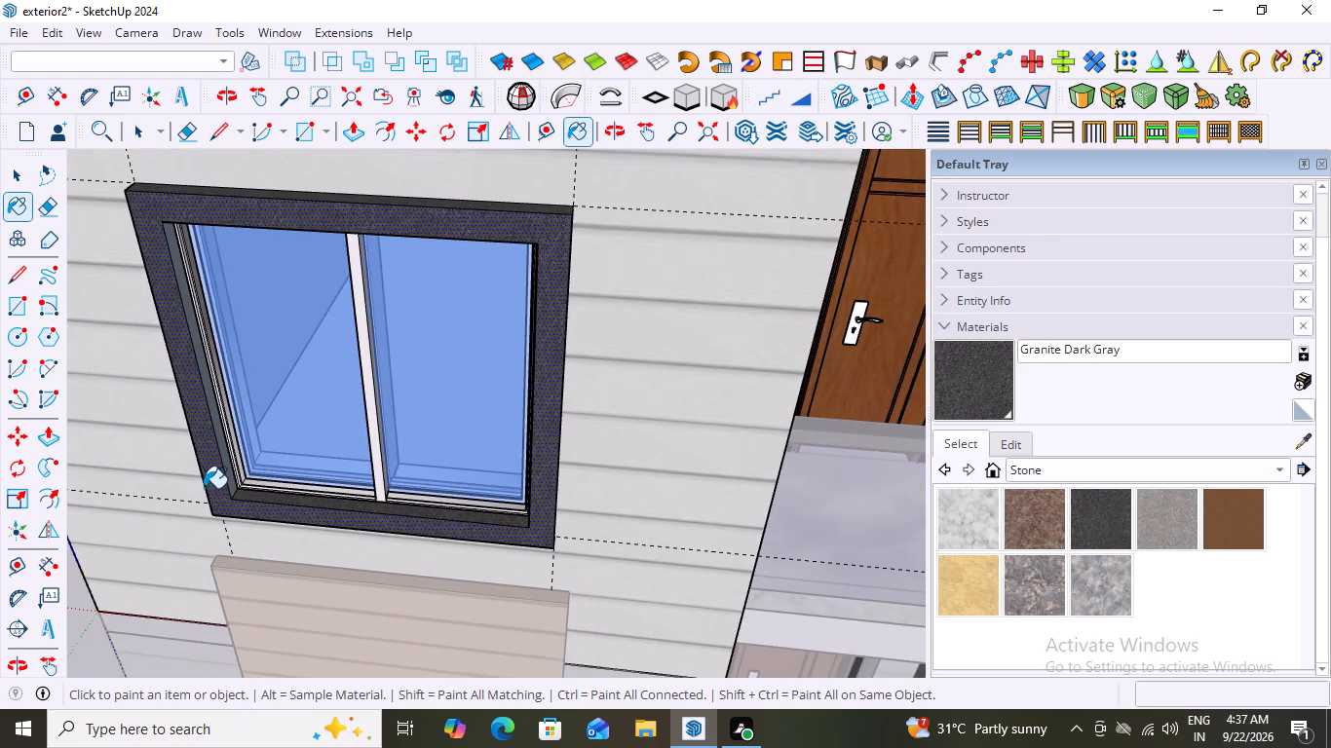
{"action": "scroll", "coordinate": [225, 488], "scroll_direction": "up", "scroll_amount": 6}
{"action": "left_click", "coordinate": [230, 467]}
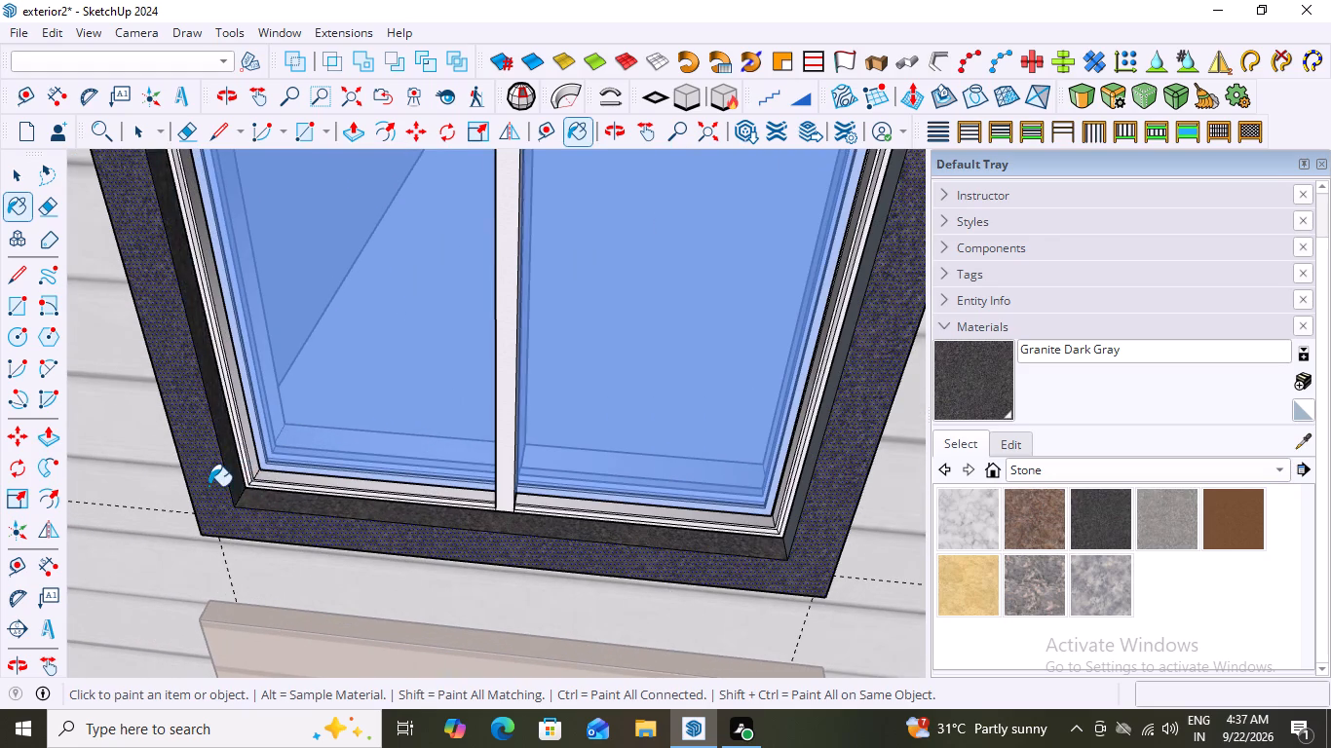
{"action": "scroll", "coordinate": [209, 486], "scroll_direction": "down", "scroll_amount": 12}
{"action": "middle_click_drag", "start_coordinate": [247, 518], "coordinate": [540, 454]}
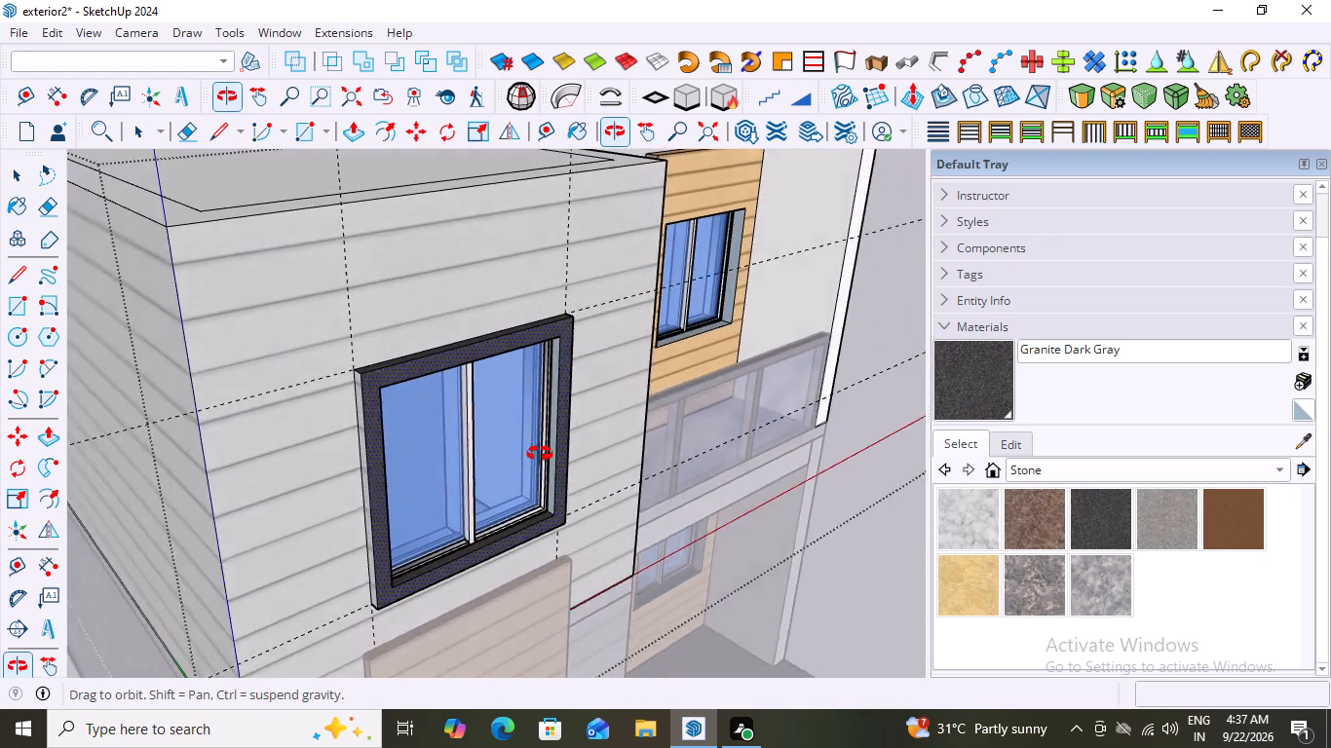
{"action": "middle_click_drag", "start_coordinate": [540, 454], "coordinate": [554, 454]}
{"action": "scroll", "coordinate": [560, 436], "scroll_direction": "up", "scroll_amount": 11}
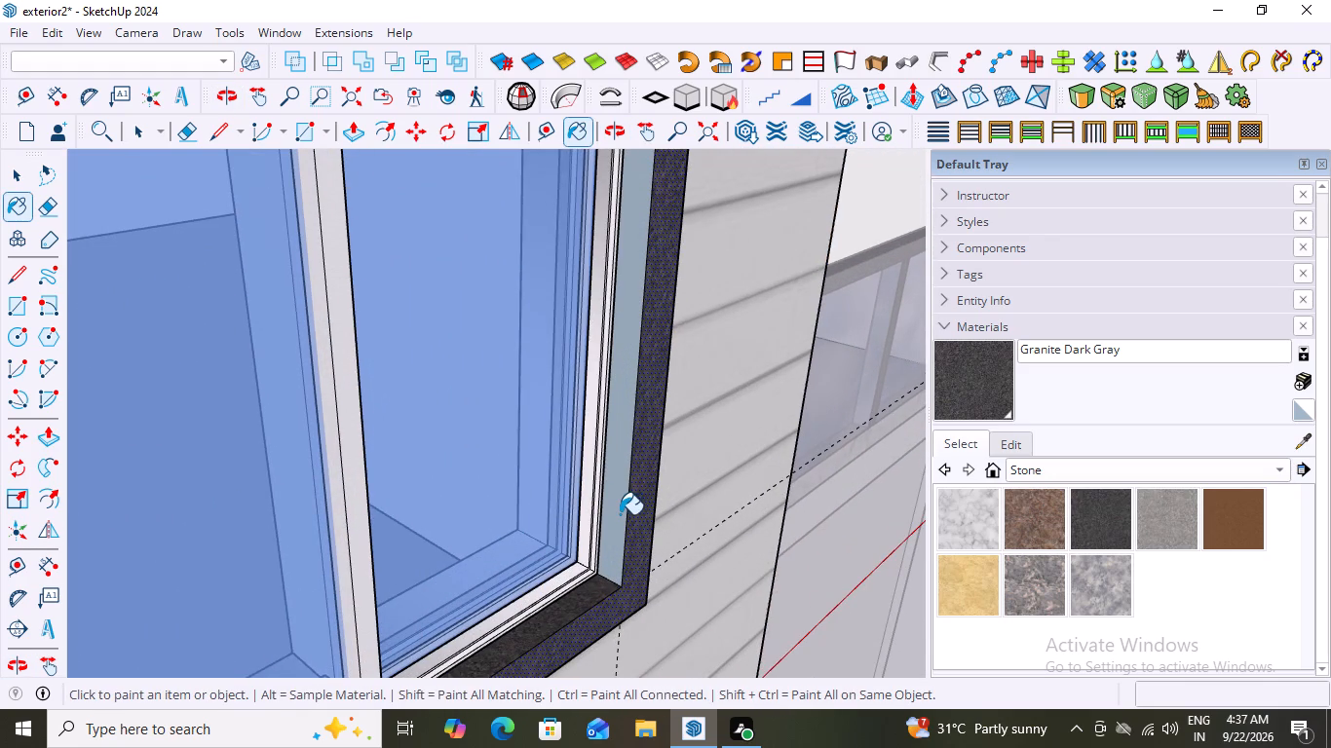
{"action": "left_click", "coordinate": [616, 505]}
{"action": "scroll", "coordinate": [536, 529], "scroll_direction": "down", "scroll_amount": 12}
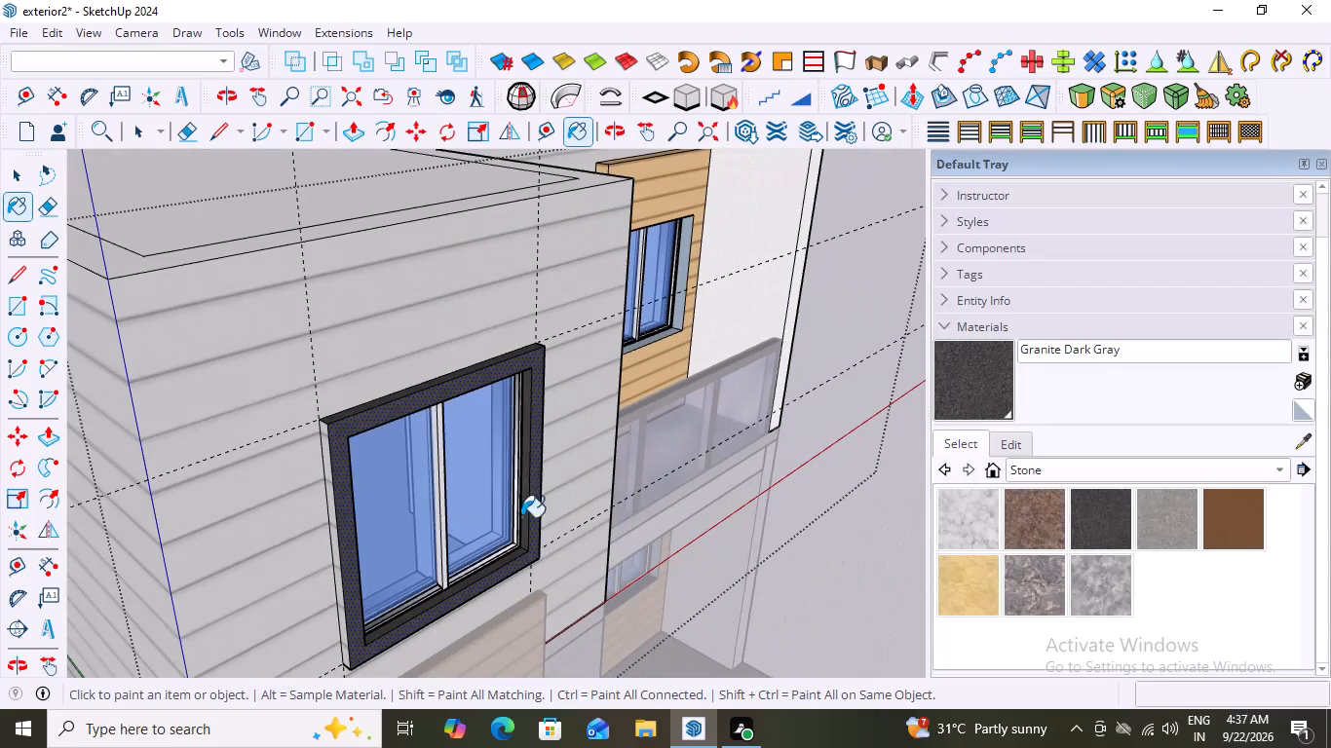
Paint both outer side edges of the raised window border with Granite Dark Gray.
{"action": "middle_click_drag", "start_coordinate": [260, 569], "coordinate": [383, 557]}
{"action": "scroll", "coordinate": [538, 543], "scroll_direction": "up", "scroll_amount": 5}
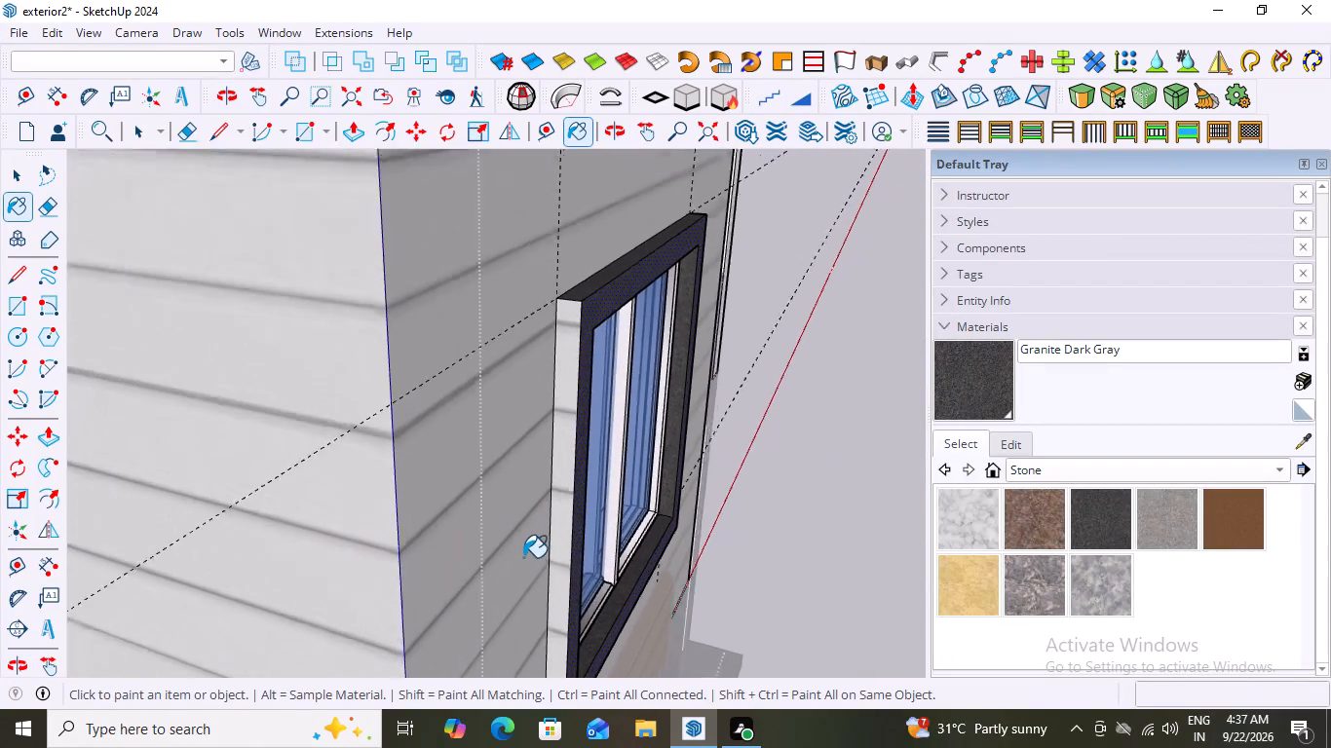
{"action": "scroll", "coordinate": [523, 557], "scroll_direction": "up", "scroll_amount": 3}
{"action": "left_click", "coordinate": [566, 535]}
{"action": "scroll", "coordinate": [521, 549], "scroll_direction": "down", "scroll_amount": 10}
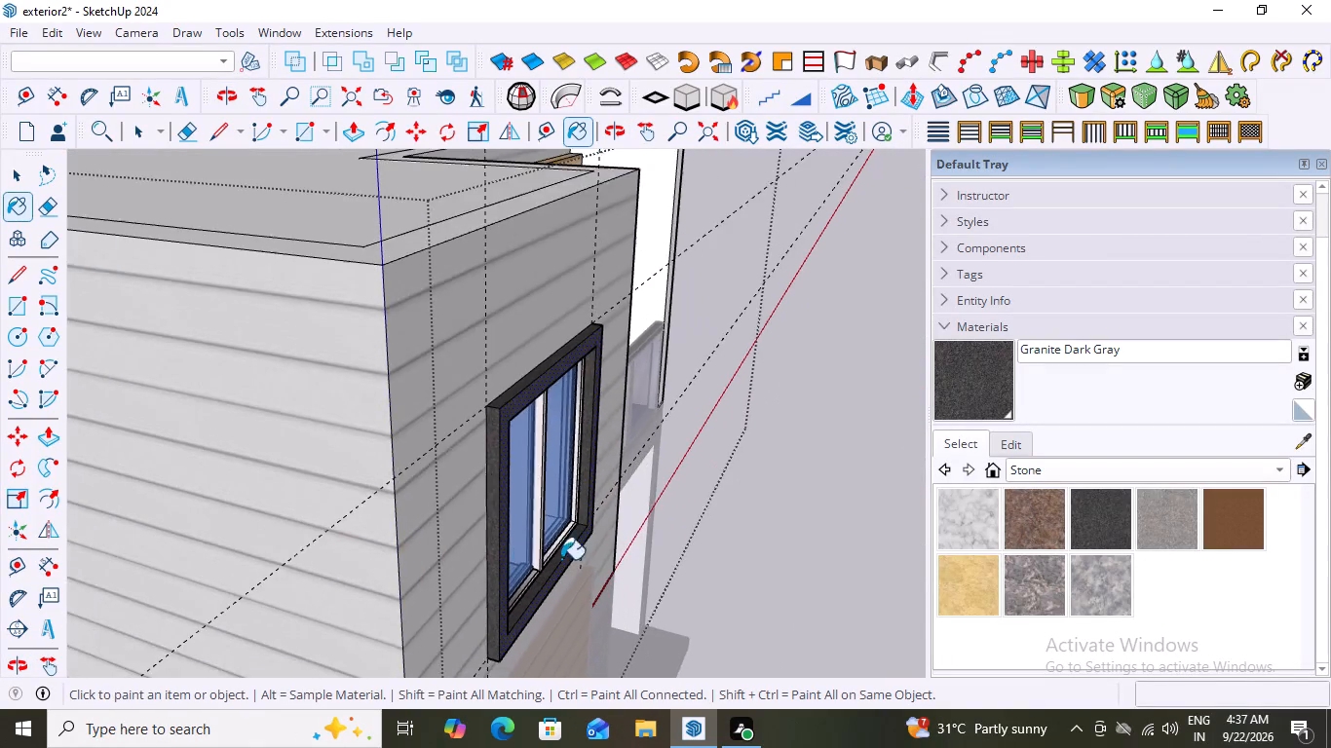
{"action": "scroll", "coordinate": [561, 559], "scroll_direction": "down", "scroll_amount": 3}
{"action": "middle_click_drag", "start_coordinate": [633, 533], "coordinate": [116, 551]}
{"action": "scroll", "coordinate": [239, 411], "scroll_direction": "up", "scroll_amount": 5}
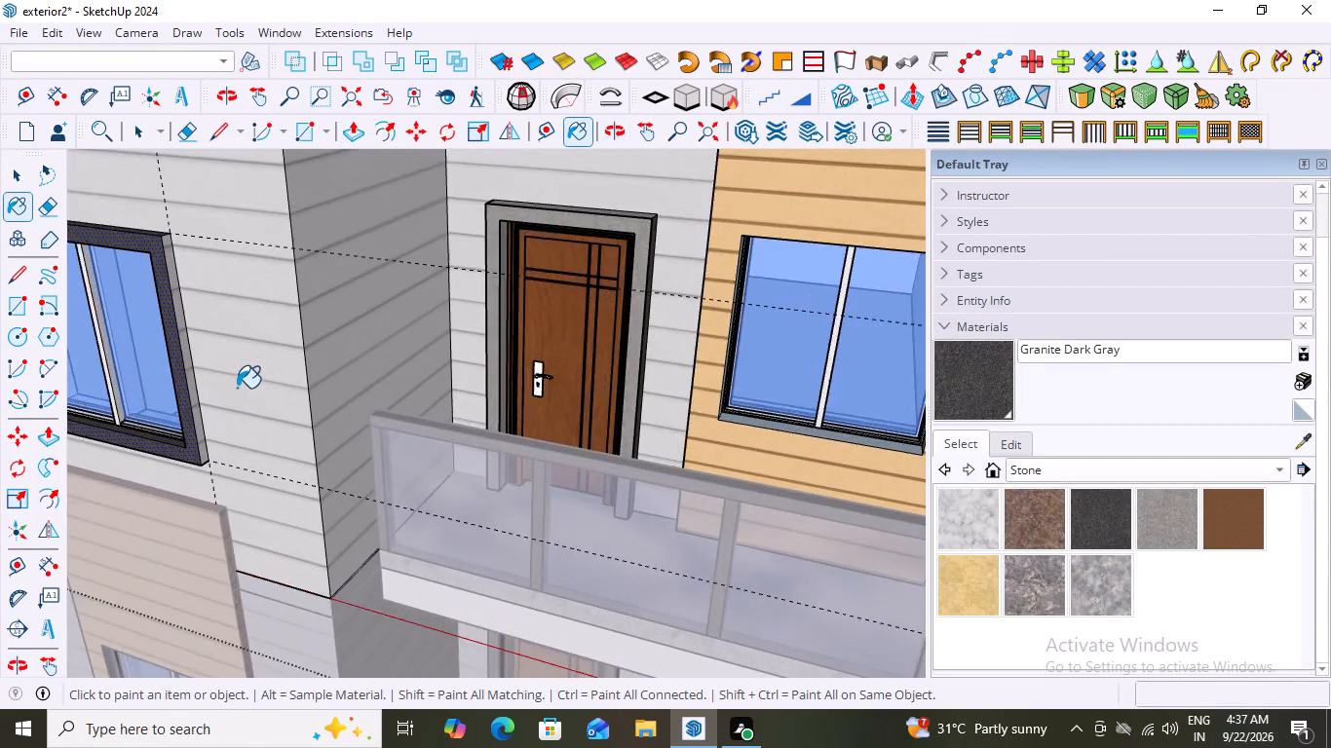
{"action": "scroll", "coordinate": [237, 388], "scroll_direction": "up", "scroll_amount": 7}
{"action": "left_click", "coordinate": [171, 386]}
{"action": "scroll", "coordinate": [214, 391], "scroll_direction": "down", "scroll_amount": 4}
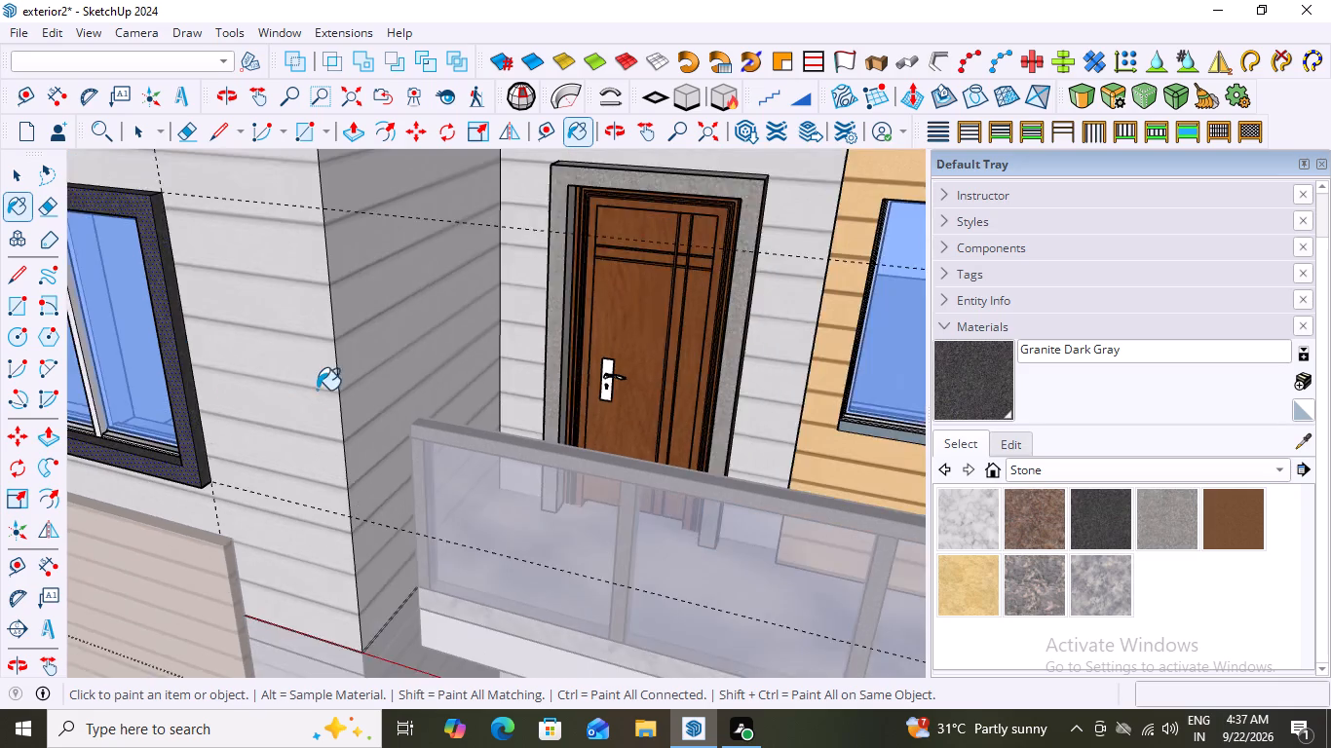
Recheck the border's inner sill and paint its underside with Granite Dark Gray.
{"action": "scroll", "coordinate": [317, 390], "scroll_direction": "down", "scroll_amount": 16}
{"action": "middle_click_drag", "start_coordinate": [400, 568], "coordinate": [580, 421]}
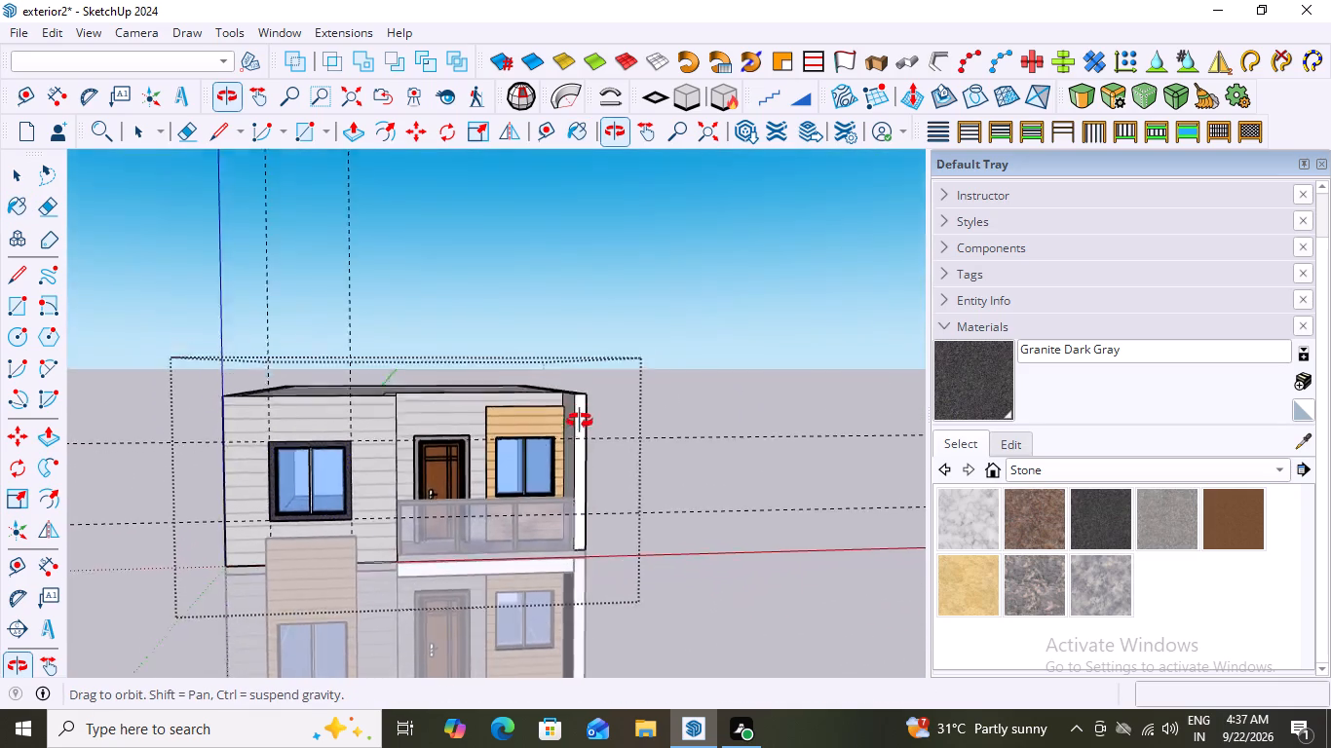
{"action": "middle_click_drag", "start_coordinate": [580, 421], "coordinate": [567, 526]}
{"action": "scroll", "coordinate": [274, 566], "scroll_direction": "up", "scroll_amount": 6}
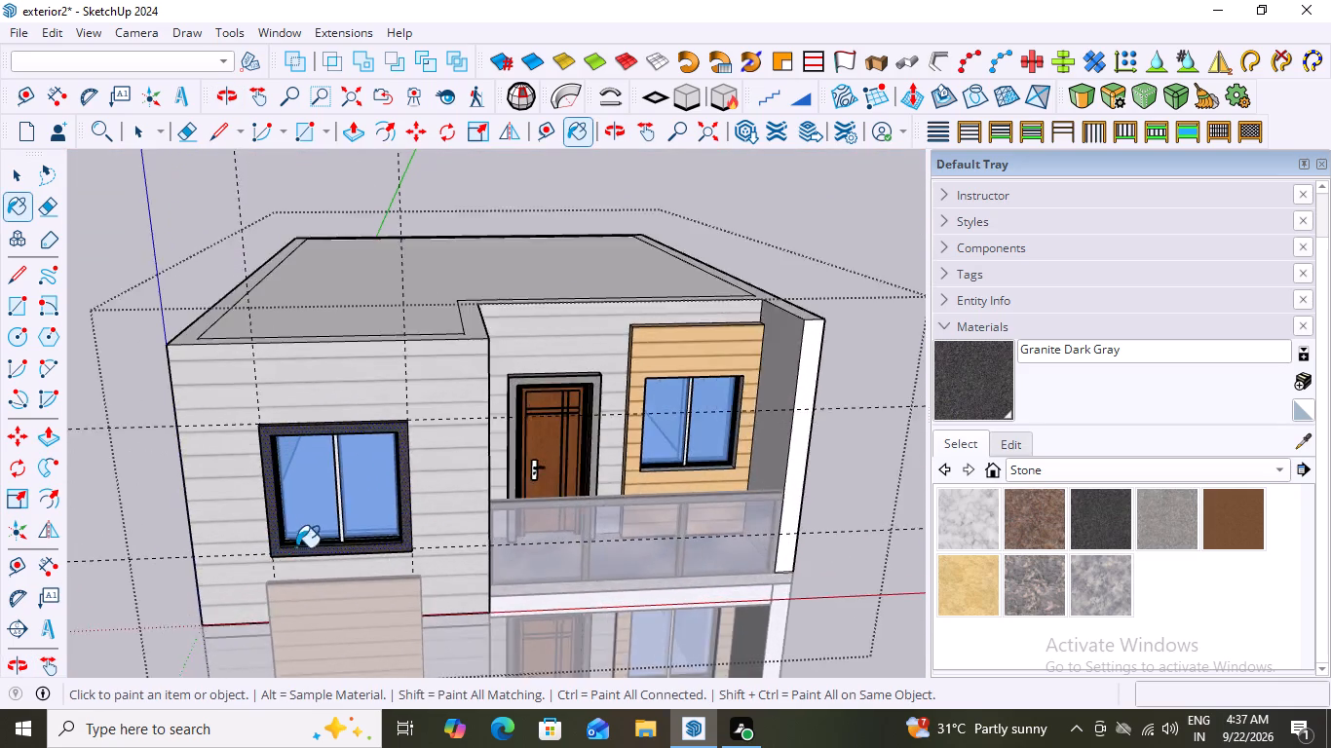
{"action": "scroll", "coordinate": [296, 547], "scroll_direction": "up", "scroll_amount": 5}
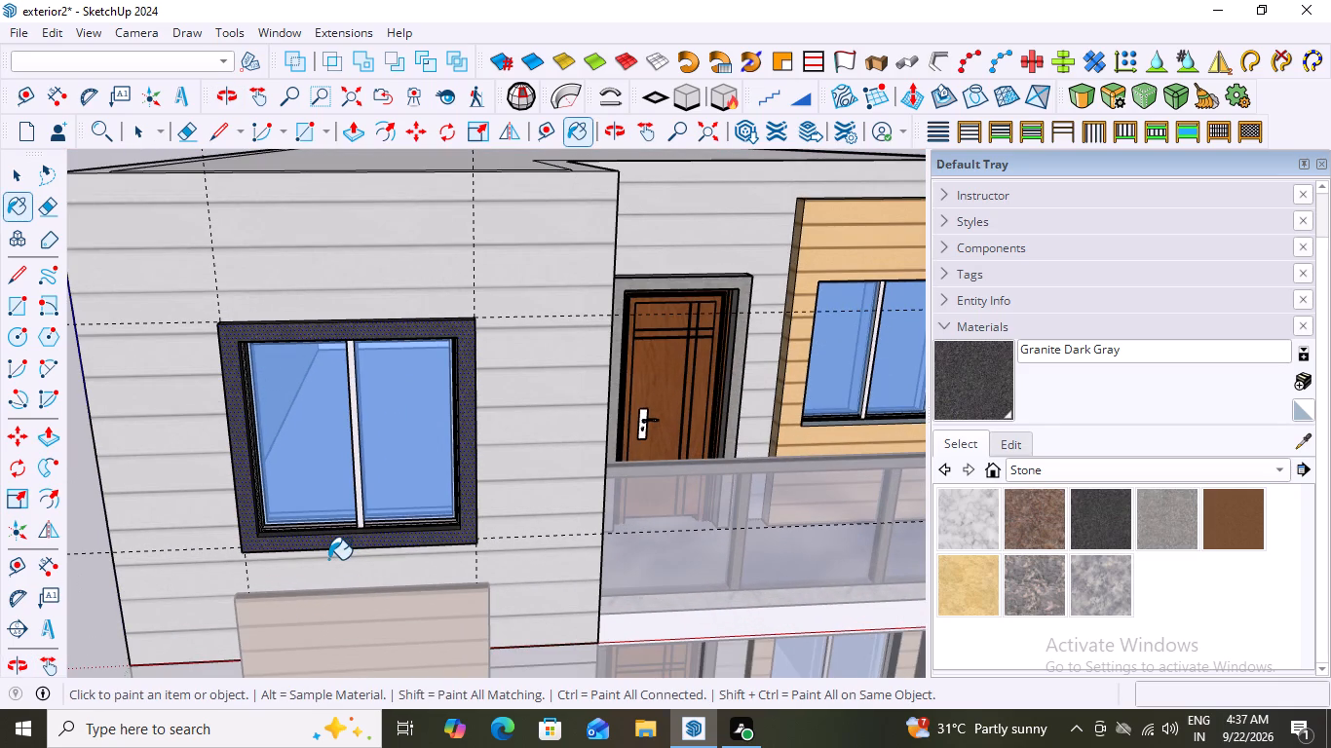
{"action": "scroll", "coordinate": [527, 540], "scroll_direction": "up", "scroll_amount": 6}
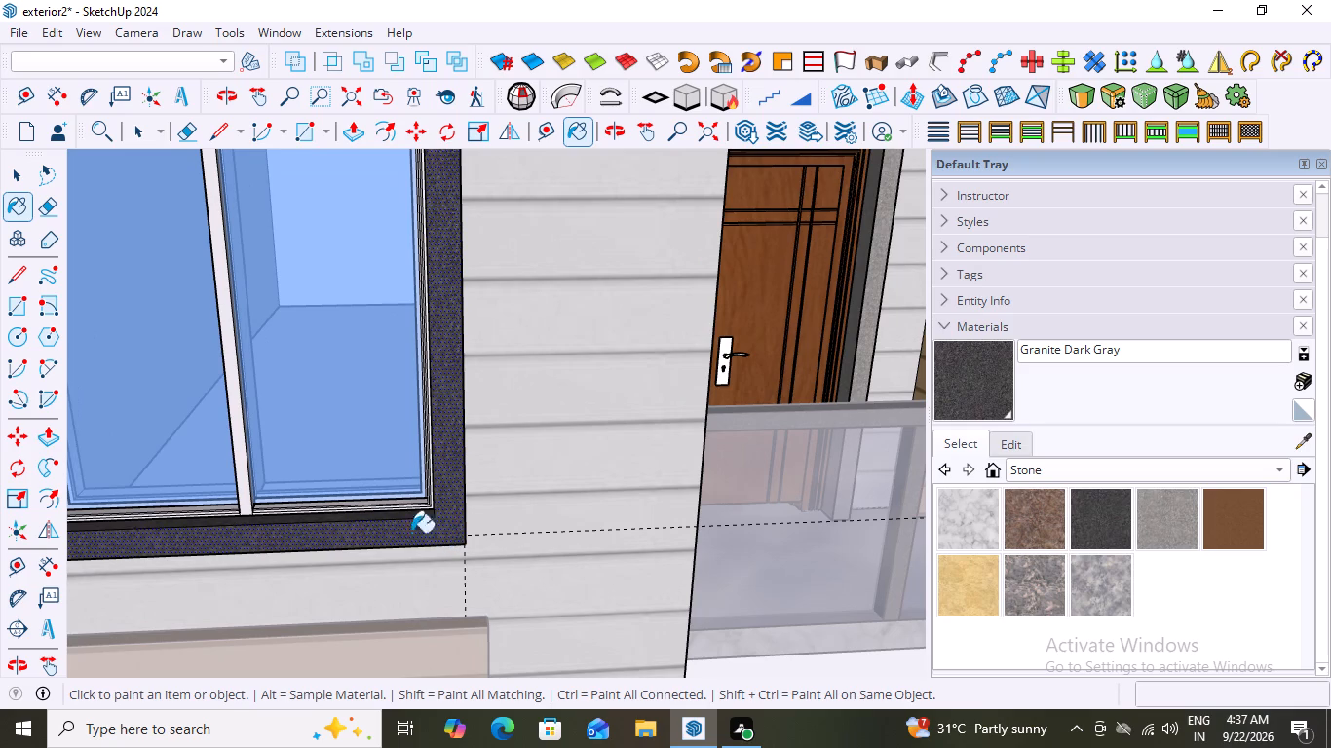
{"action": "middle_click_drag", "start_coordinate": [389, 537], "coordinate": [405, 620]}
{"action": "left_click", "coordinate": [397, 590]}
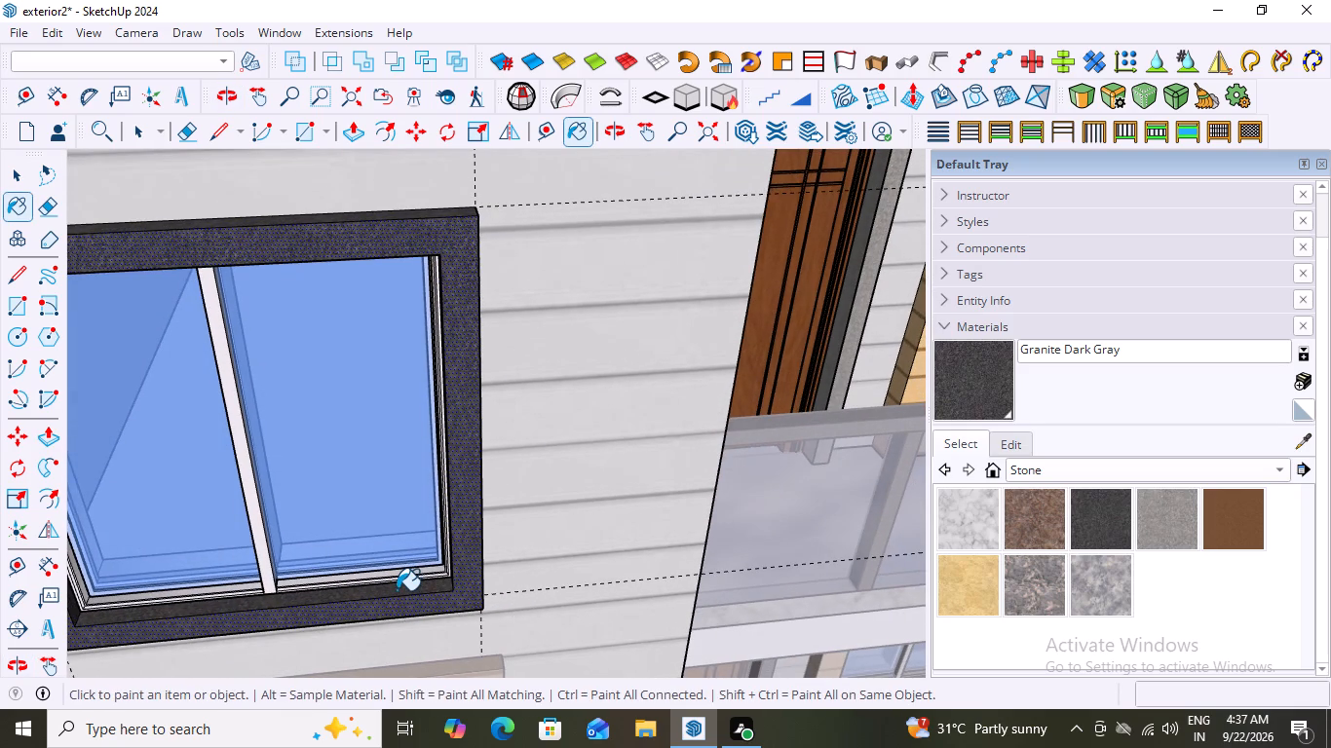
{"action": "middle_click_drag", "start_coordinate": [450, 534], "coordinate": [680, 486]}
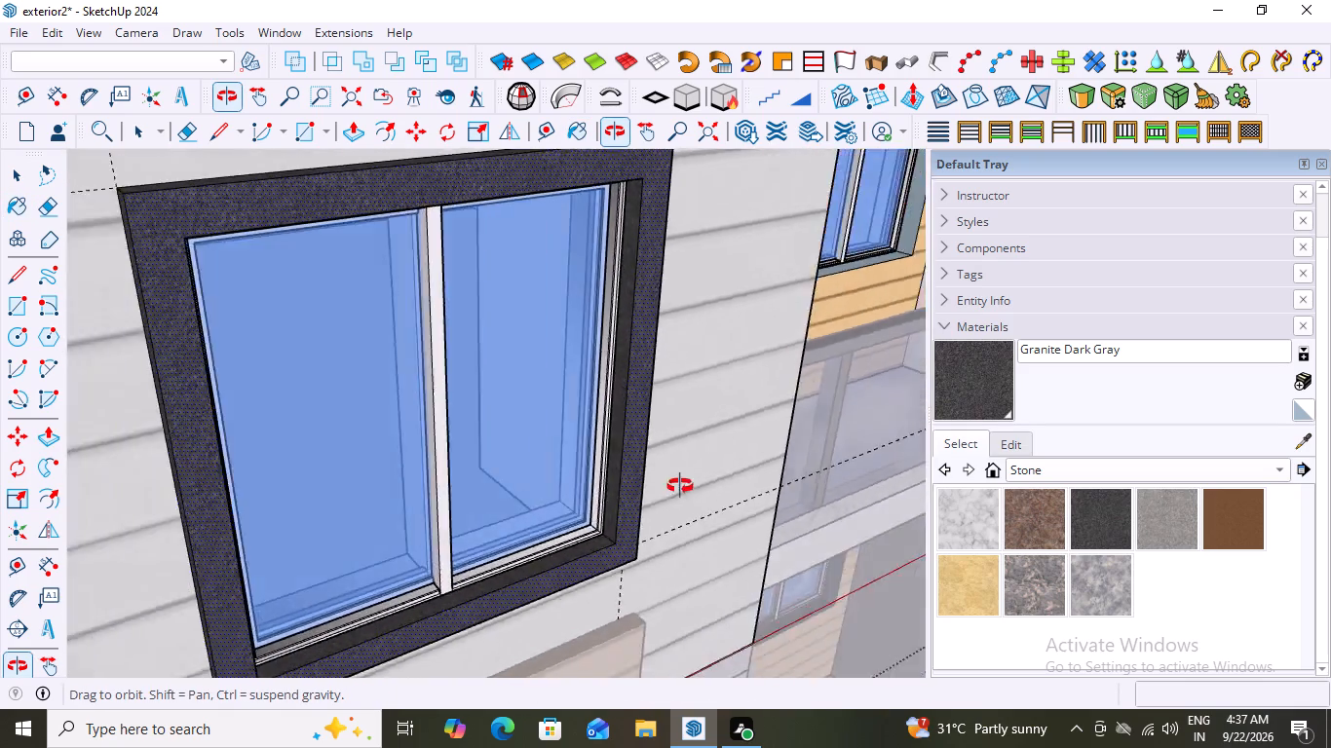
{"action": "middle_click_drag", "start_coordinate": [680, 486], "coordinate": [531, 253]}
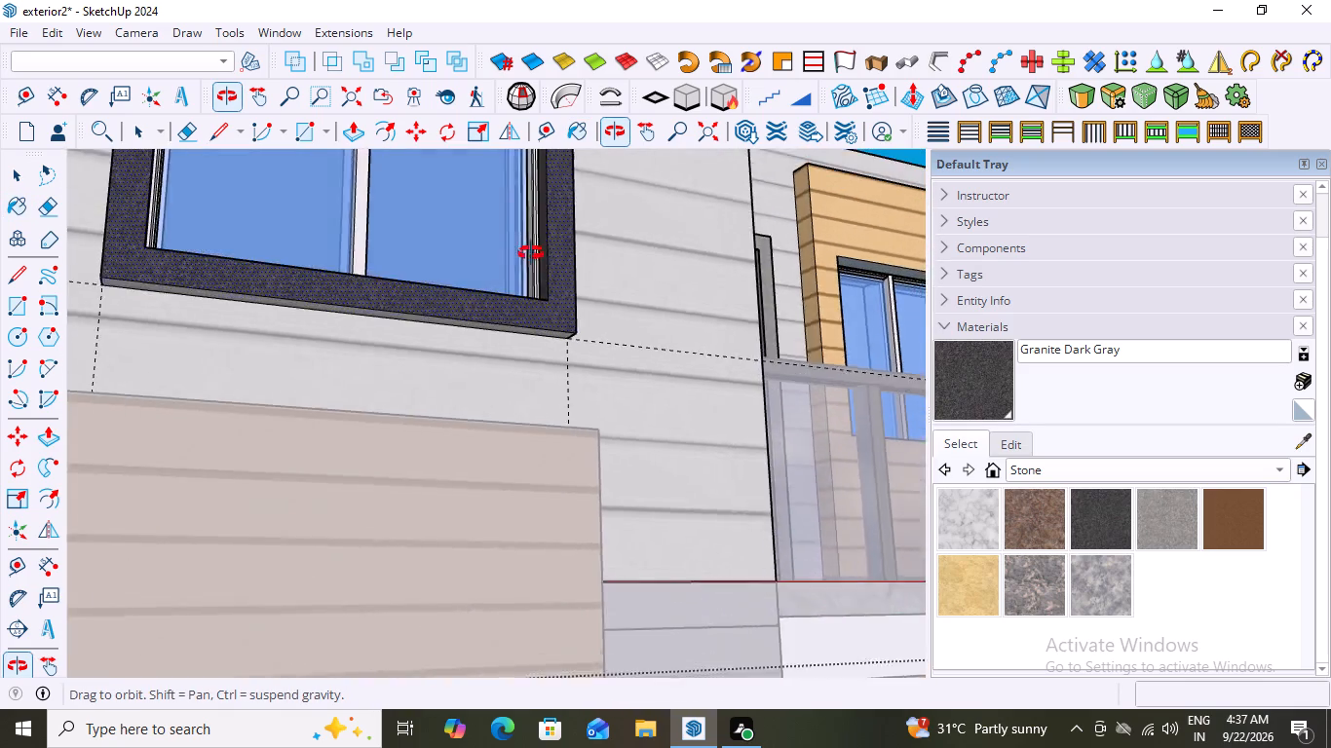
{"action": "middle_click_drag", "start_coordinate": [531, 253], "coordinate": [533, 235]}
{"action": "scroll", "coordinate": [479, 300], "scroll_direction": "up", "scroll_amount": 5}
{"action": "left_click", "coordinate": [496, 256]}
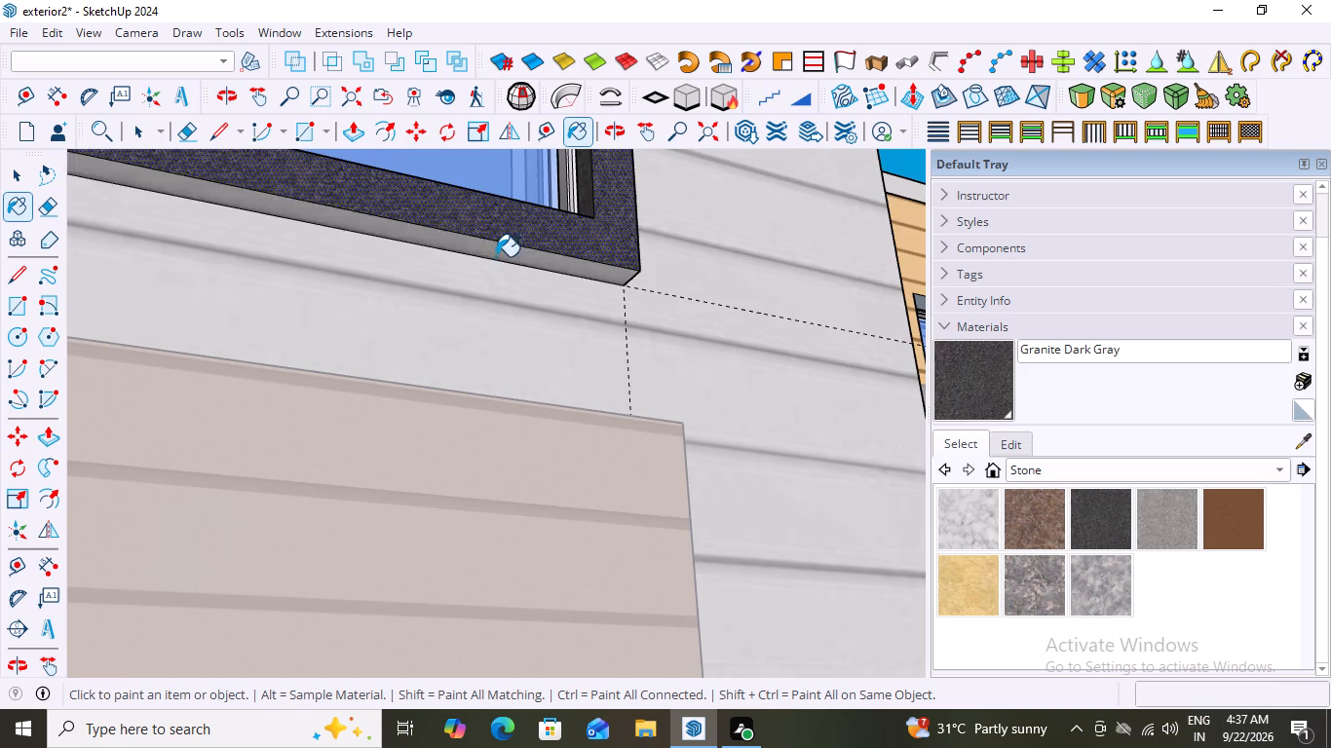
{"action": "scroll", "coordinate": [474, 303], "scroll_direction": "down", "scroll_amount": 20}
{"action": "scroll", "coordinate": [474, 303], "scroll_direction": "down", "scroll_amount": 1}
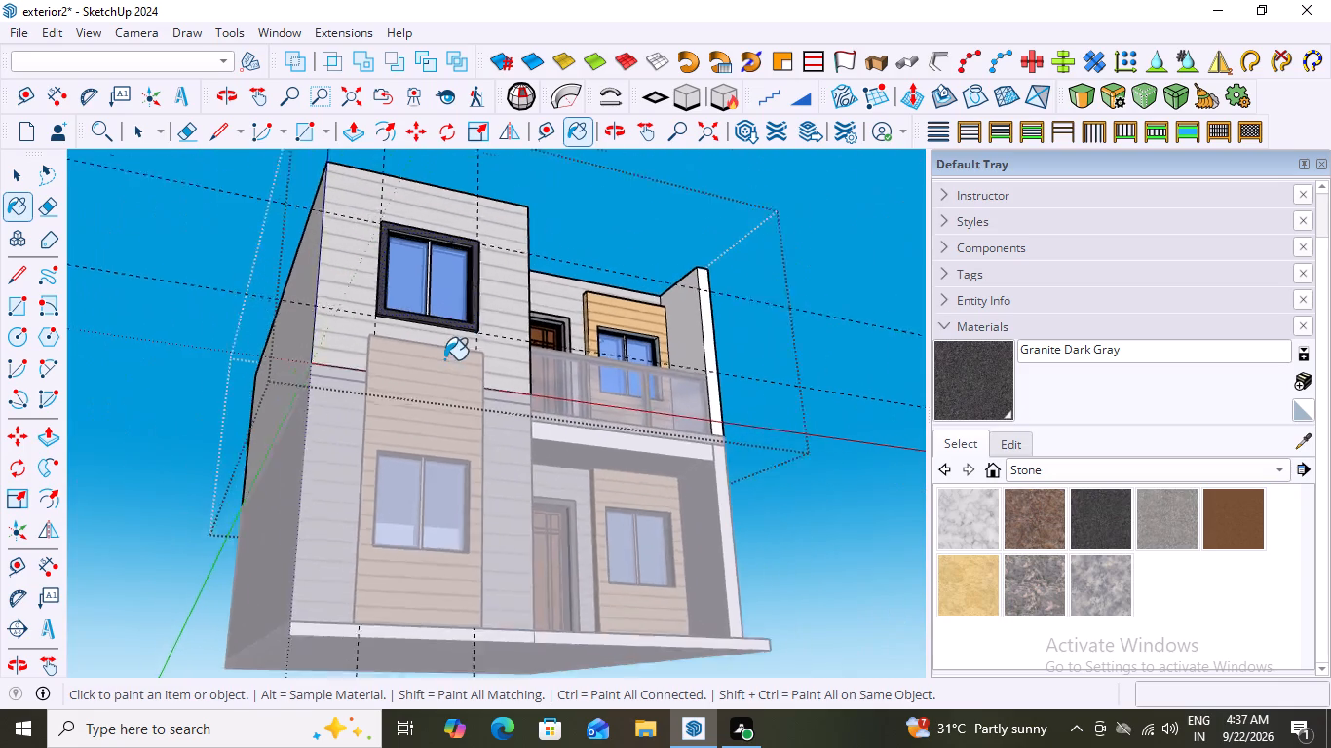
{"action": "scroll", "coordinate": [444, 359], "scroll_direction": "down", "scroll_amount": 1}
Finish editing the upper-storey wall and check the painted window border against the whole front facade.
{"action": "middle_click_drag", "start_coordinate": [459, 299], "coordinate": [379, 455]}
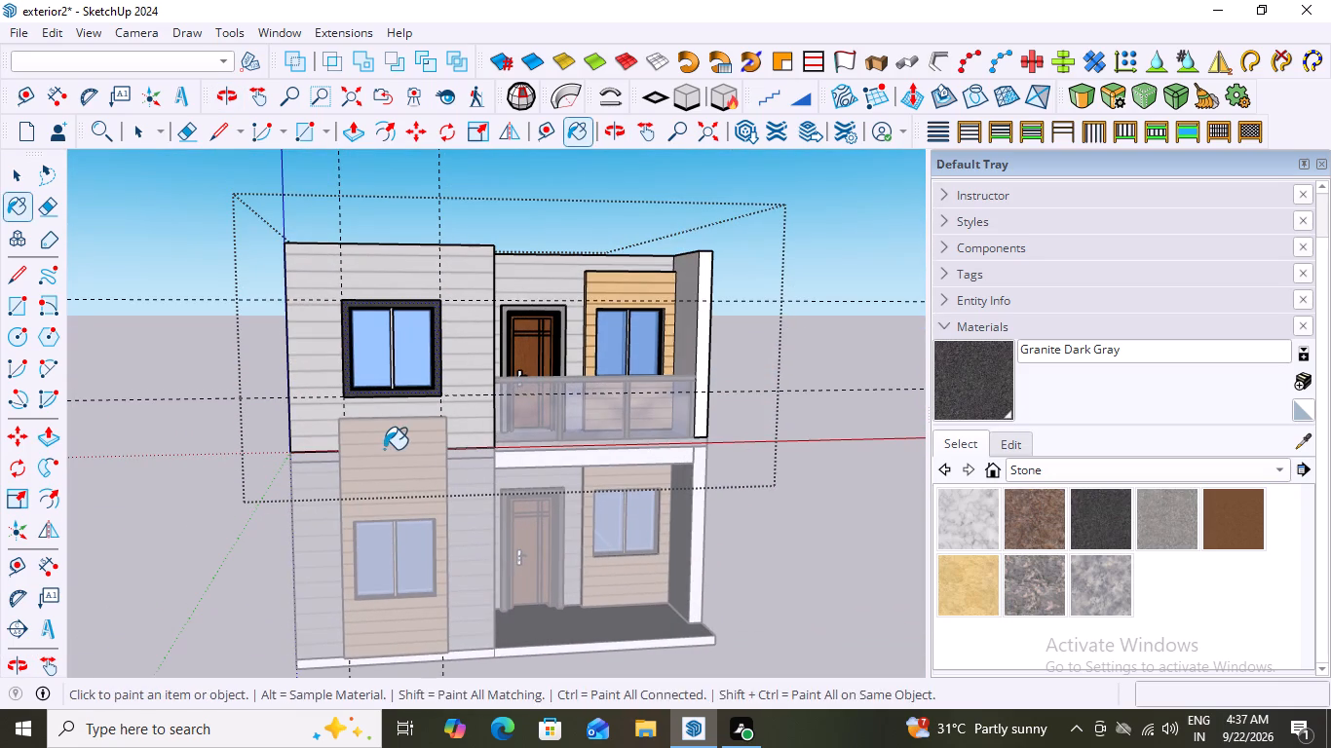
{"action": "key", "text": "space"}
{"action": "left_click", "coordinate": [866, 229]}
{"action": "middle_click_drag", "start_coordinate": [508, 393], "coordinate": [285, 403]}
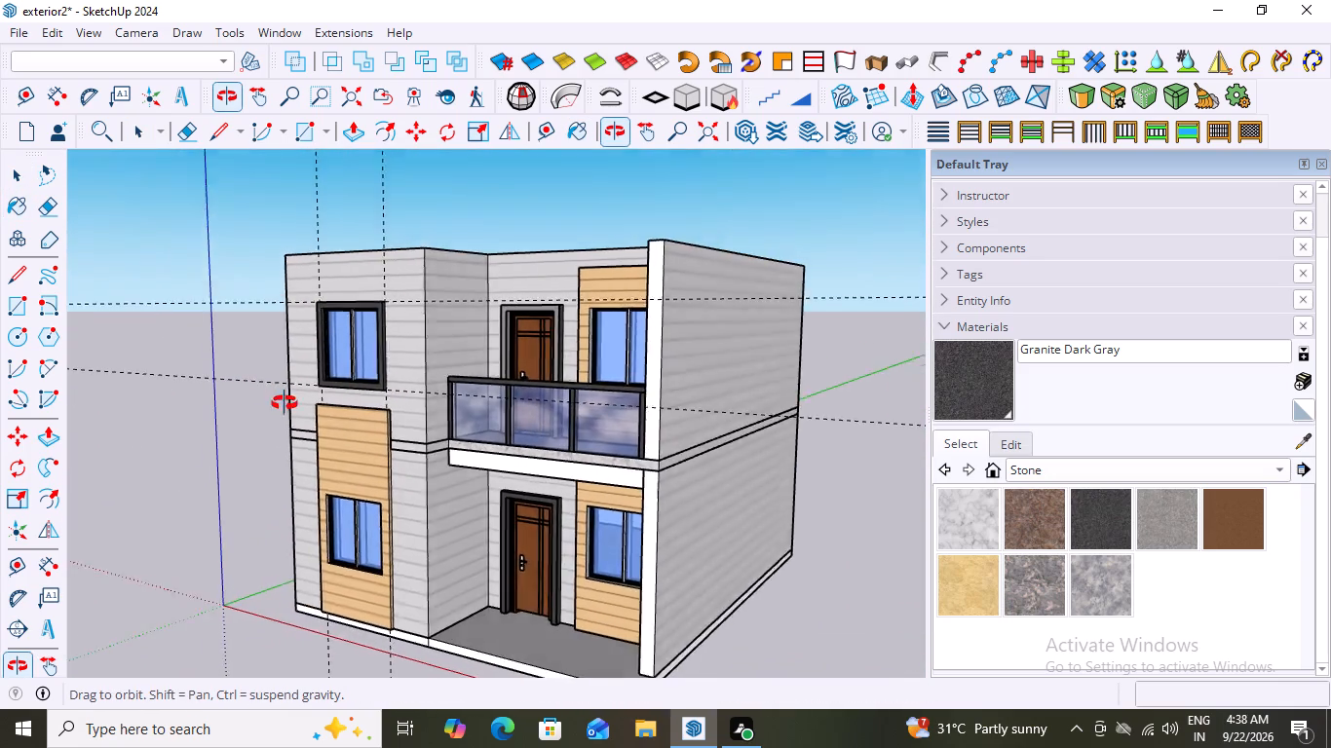
{"action": "middle_click_drag", "start_coordinate": [285, 403], "coordinate": [490, 435]}
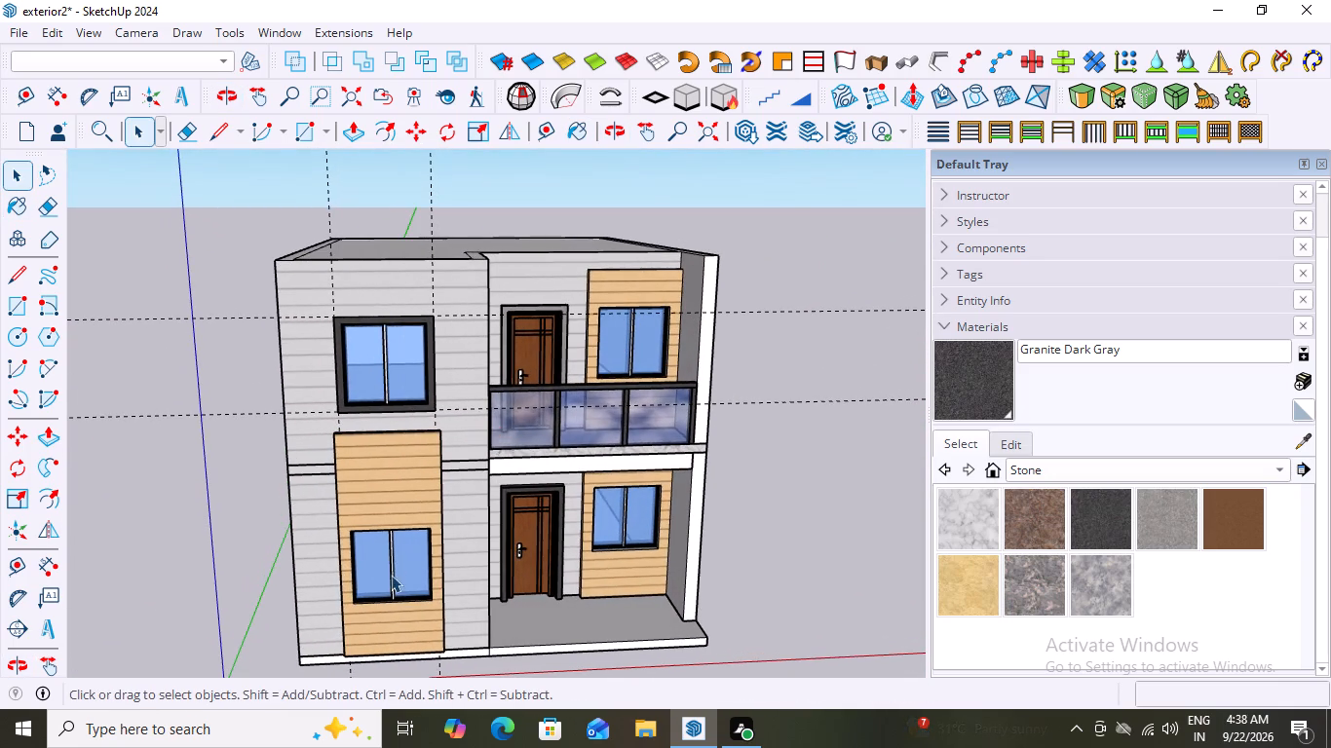
Open the ground-floor front wall for editing and paint the window's sill and right side reveal with Wallpaper Stripe.
{"action": "scroll", "coordinate": [390, 601], "scroll_direction": "up", "scroll_amount": 13}
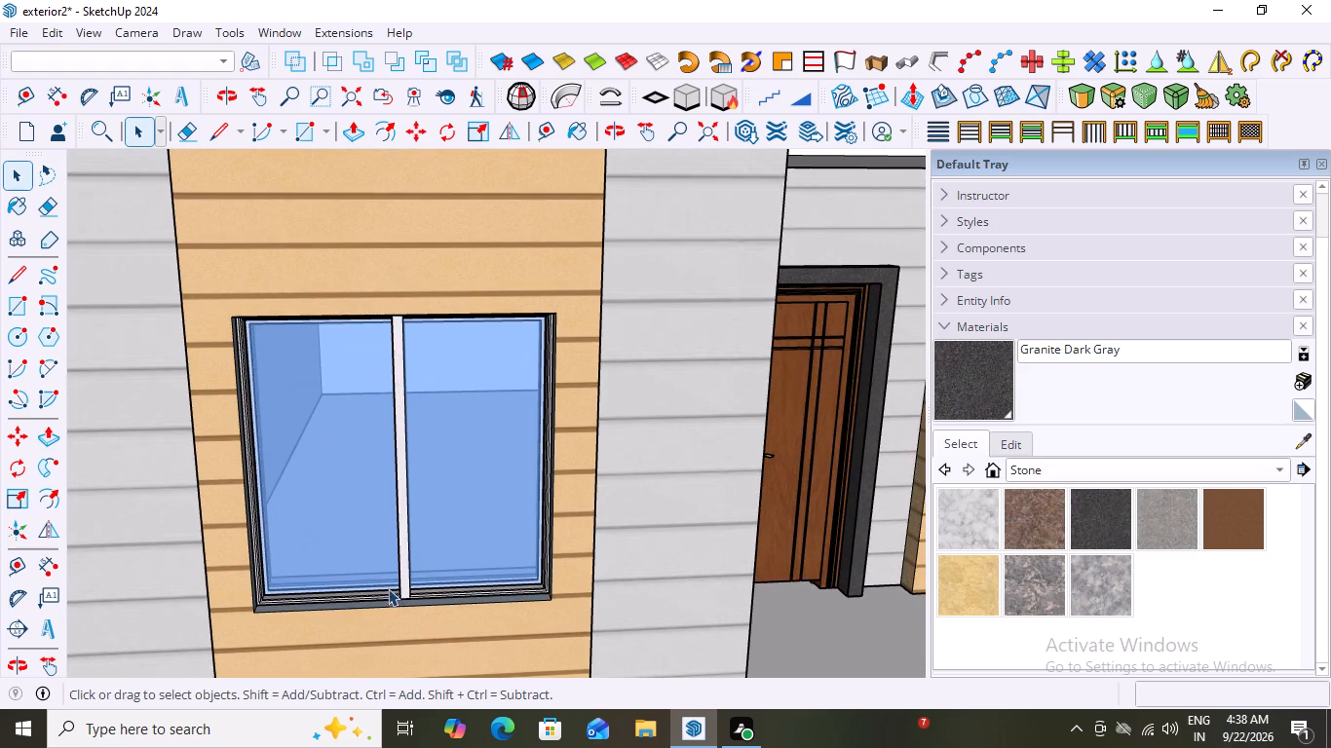
{"action": "middle_click_drag", "start_coordinate": [386, 614], "coordinate": [394, 671]}
{"action": "scroll", "coordinate": [420, 668], "scroll_direction": "down", "scroll_amount": 1}
{"action": "scroll", "coordinate": [461, 612], "scroll_direction": "up", "scroll_amount": 8}
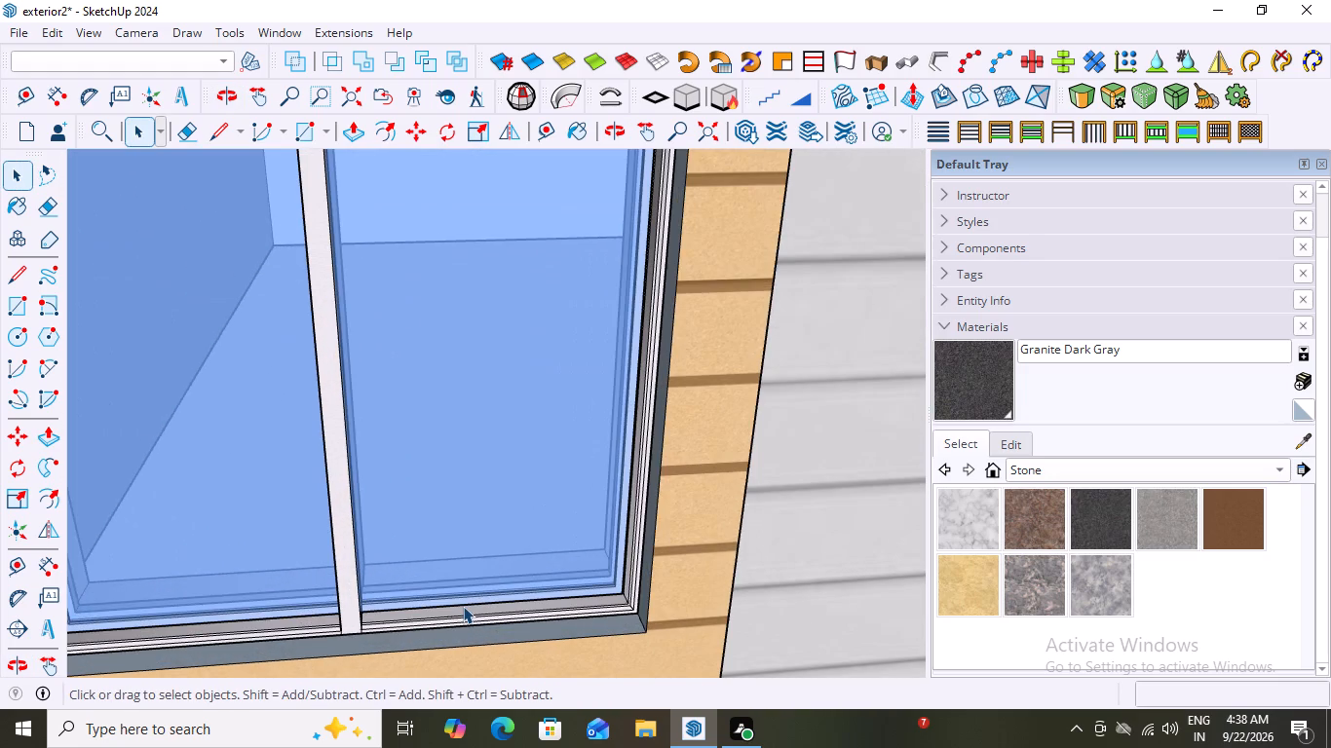
{"action": "scroll", "coordinate": [571, 629], "scroll_direction": "up", "scroll_amount": 2}
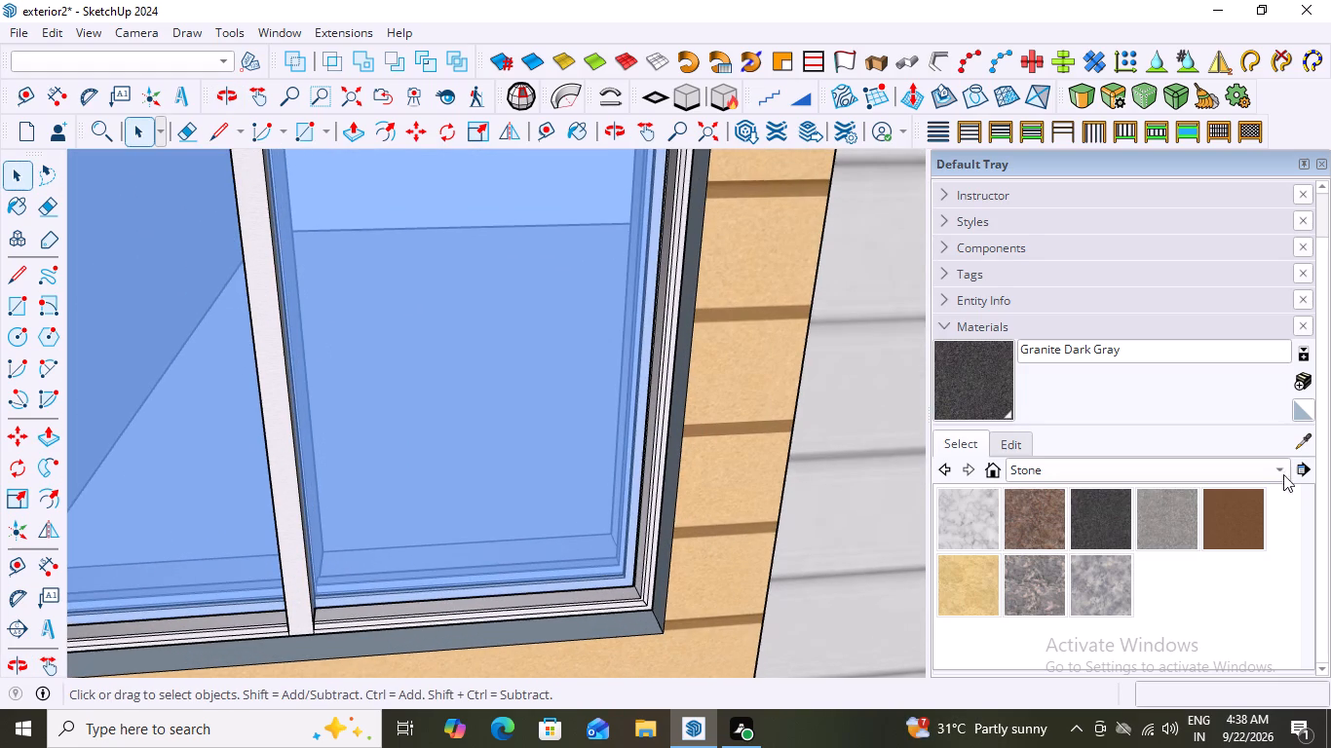
{"action": "left_click", "coordinate": [579, 626]}
{"action": "double_click", "coordinate": [579, 626]}
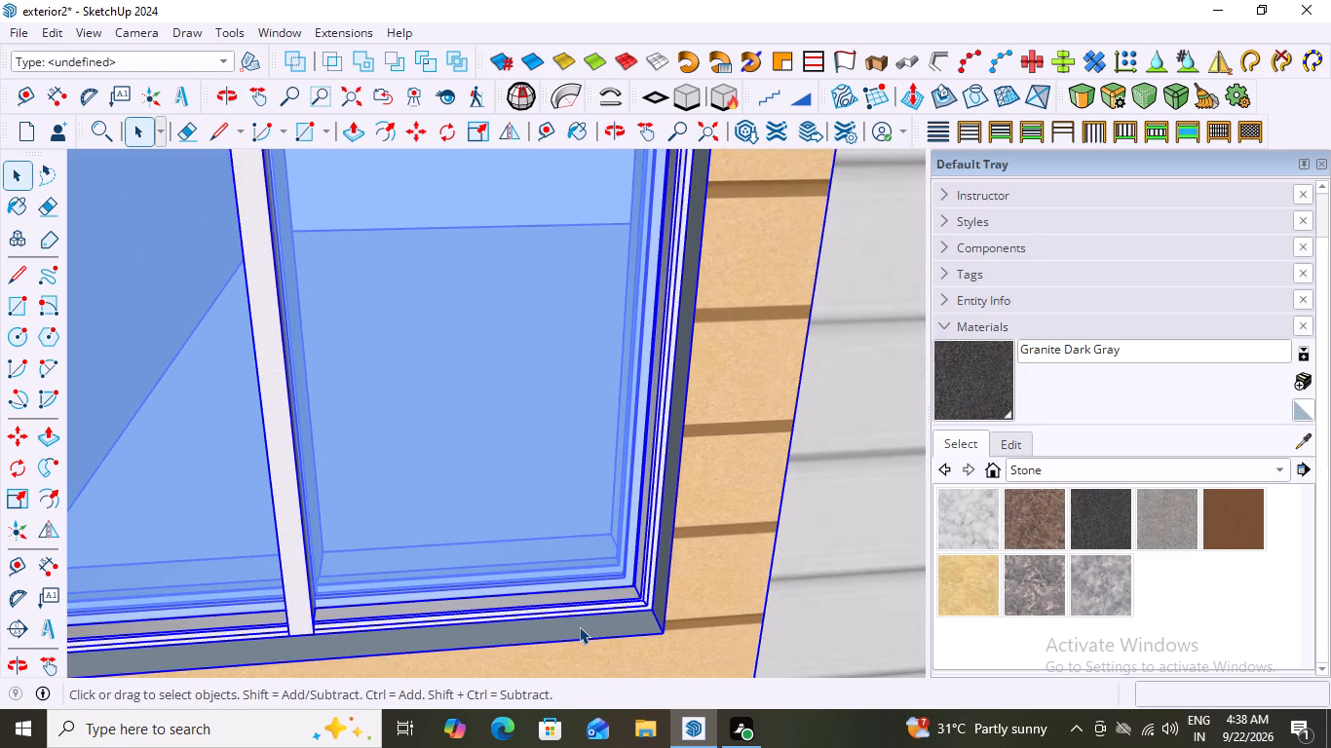
{"action": "left_click", "coordinate": [579, 626]}
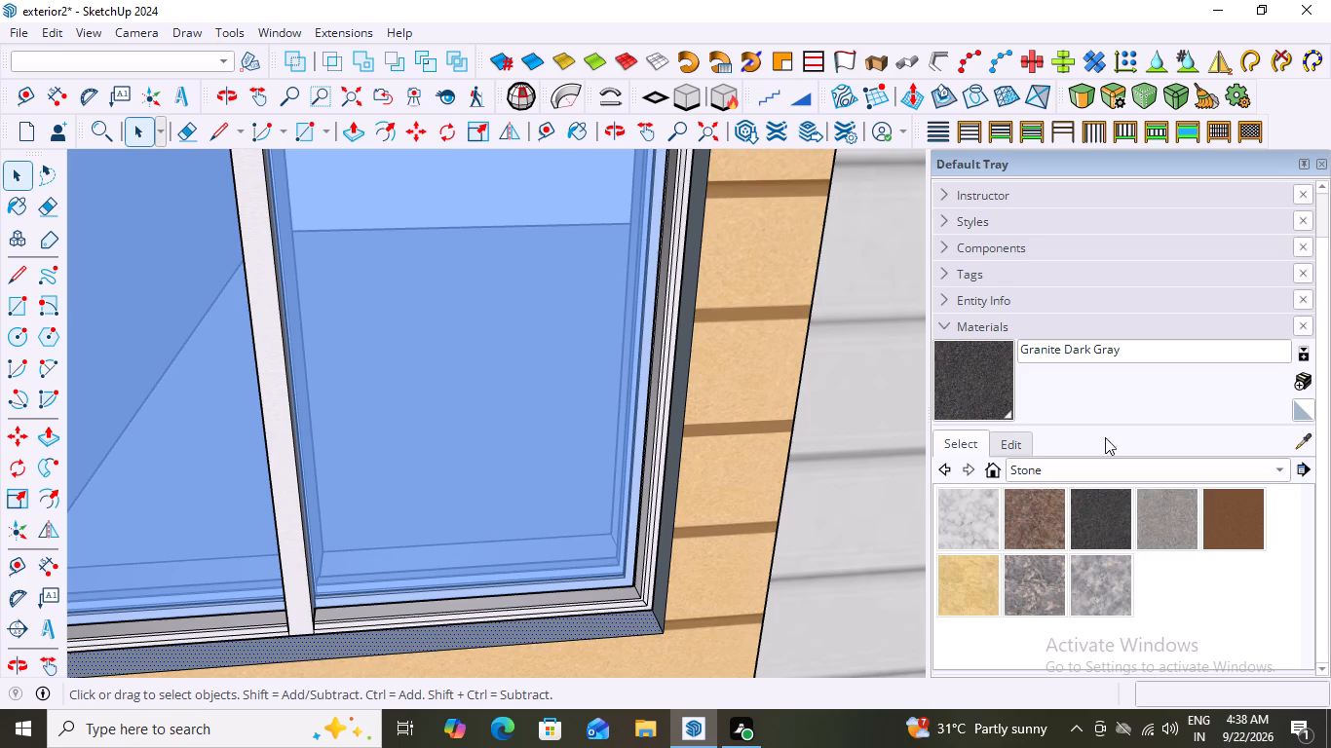
{"action": "left_click", "coordinate": [1276, 468]}
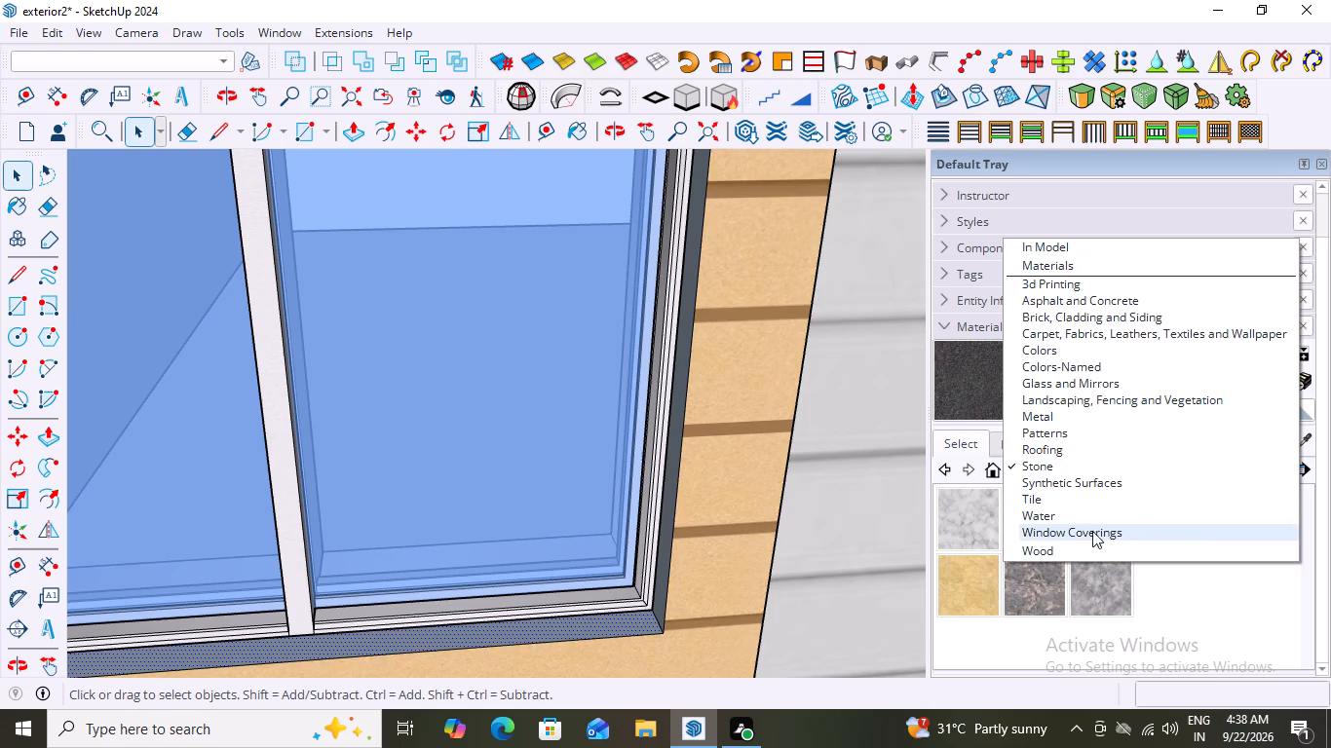
{"action": "left_click", "coordinate": [1038, 317]}
{"action": "scroll", "coordinate": [1095, 535], "scroll_direction": "down", "scroll_amount": 2}
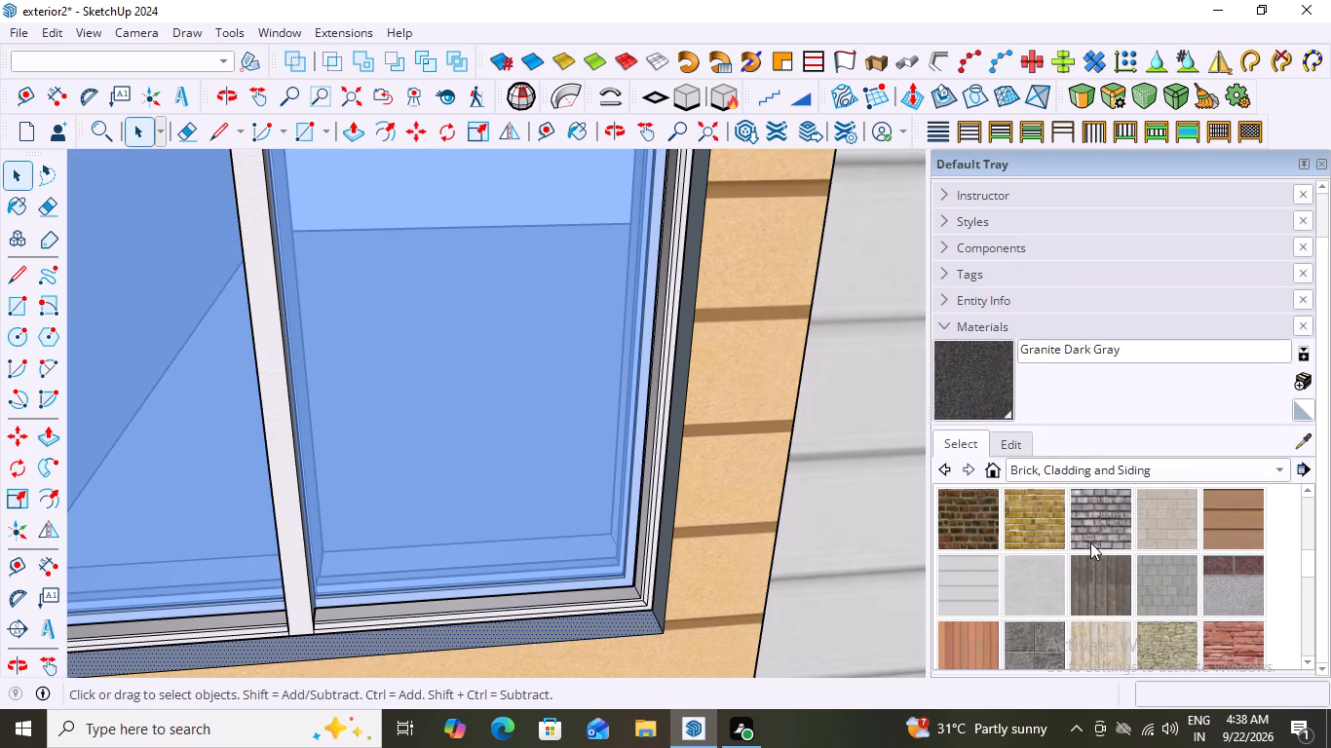
{"action": "scroll", "coordinate": [1088, 547], "scroll_direction": "down", "scroll_amount": 4}
{"action": "scroll", "coordinate": [1062, 572], "scroll_direction": "up", "scroll_amount": 3}
{"action": "left_click", "coordinate": [1282, 466]}
{"action": "left_click", "coordinate": [1041, 484]}
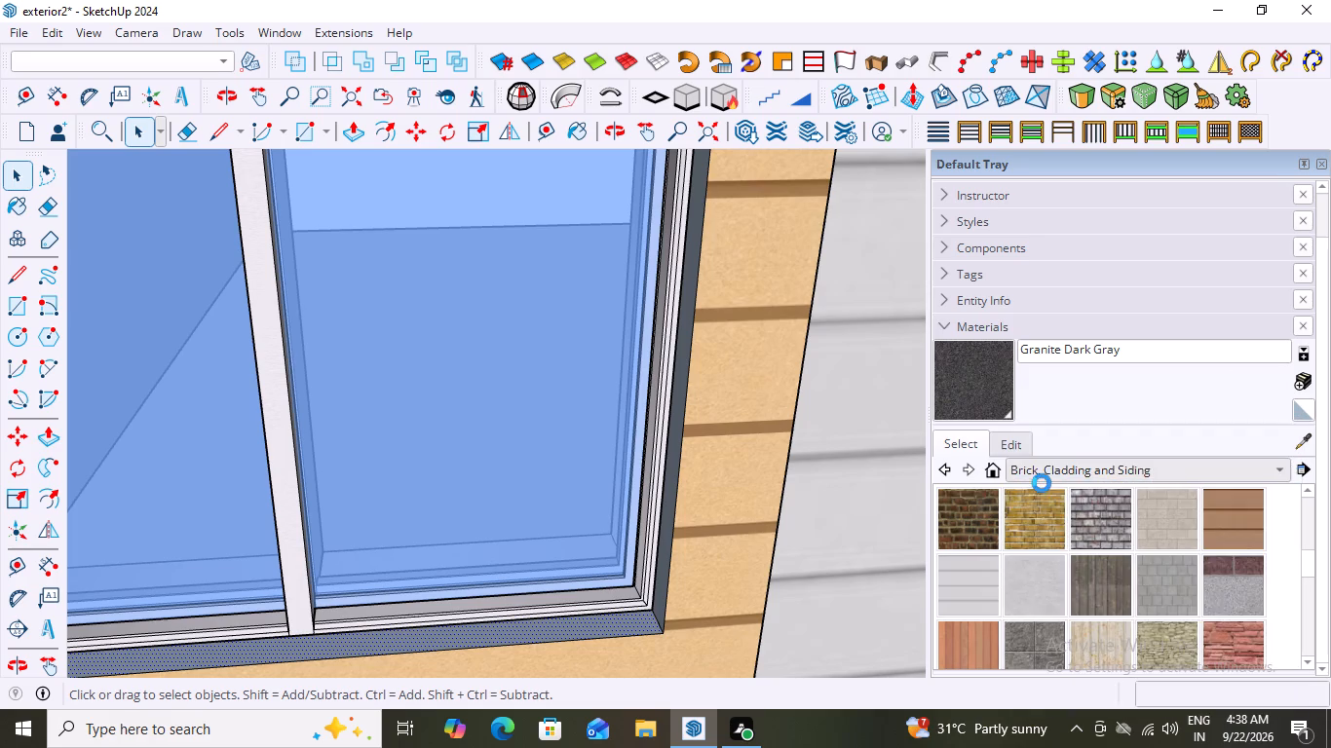
{"action": "scroll", "coordinate": [1202, 542], "scroll_direction": "down", "scroll_amount": 2}
{"action": "scroll", "coordinate": [1198, 546], "scroll_direction": "up", "scroll_amount": 3}
{"action": "scroll", "coordinate": [1198, 537], "scroll_direction": "down", "scroll_amount": 3}
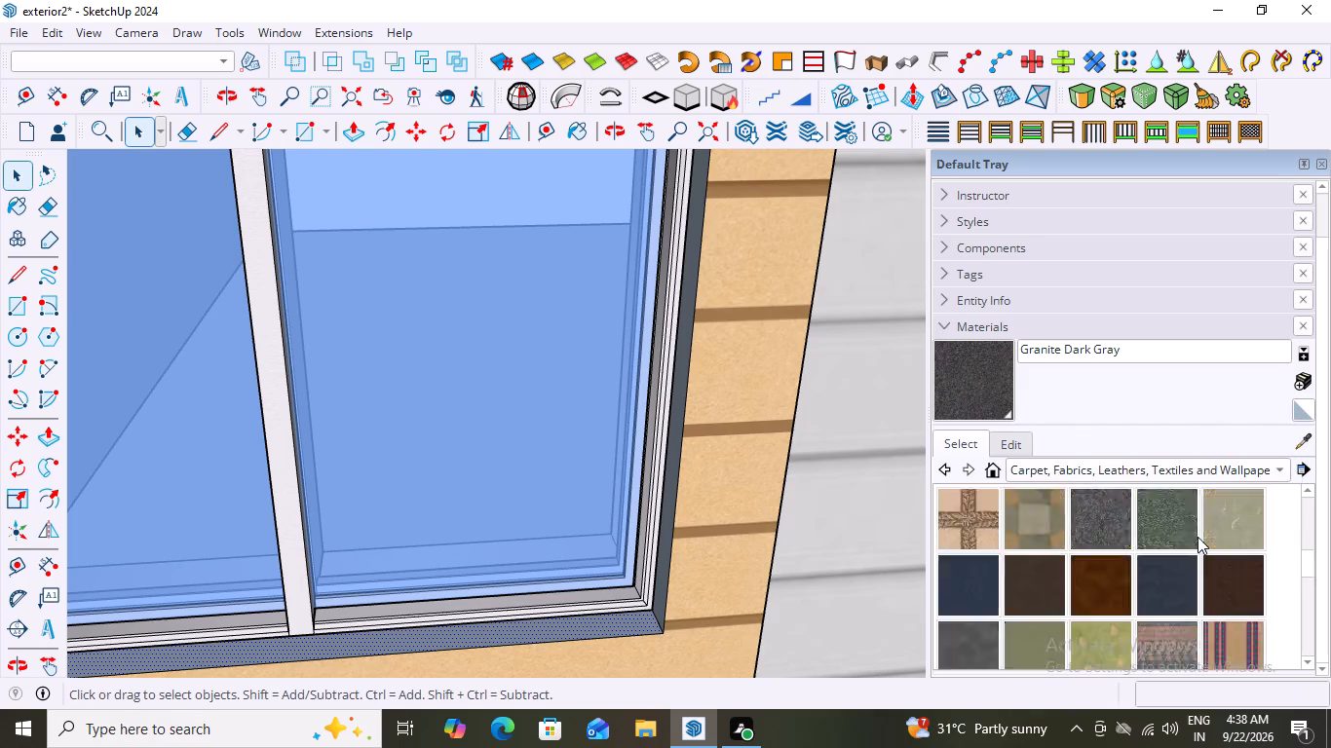
{"action": "scroll", "coordinate": [1198, 537], "scroll_direction": "down", "scroll_amount": 2}
{"action": "left_click", "coordinate": [1027, 530]}
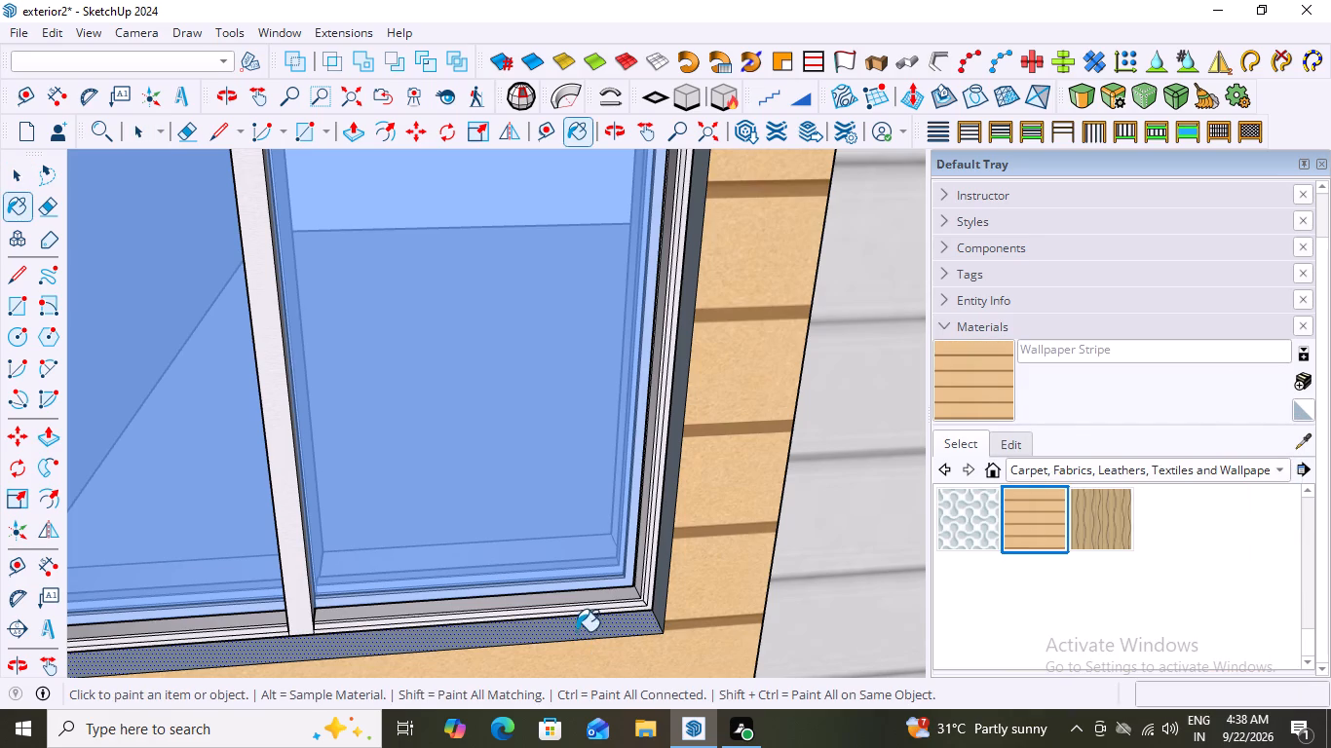
{"action": "left_click", "coordinate": [576, 631]}
{"action": "left_click", "coordinate": [661, 578]}
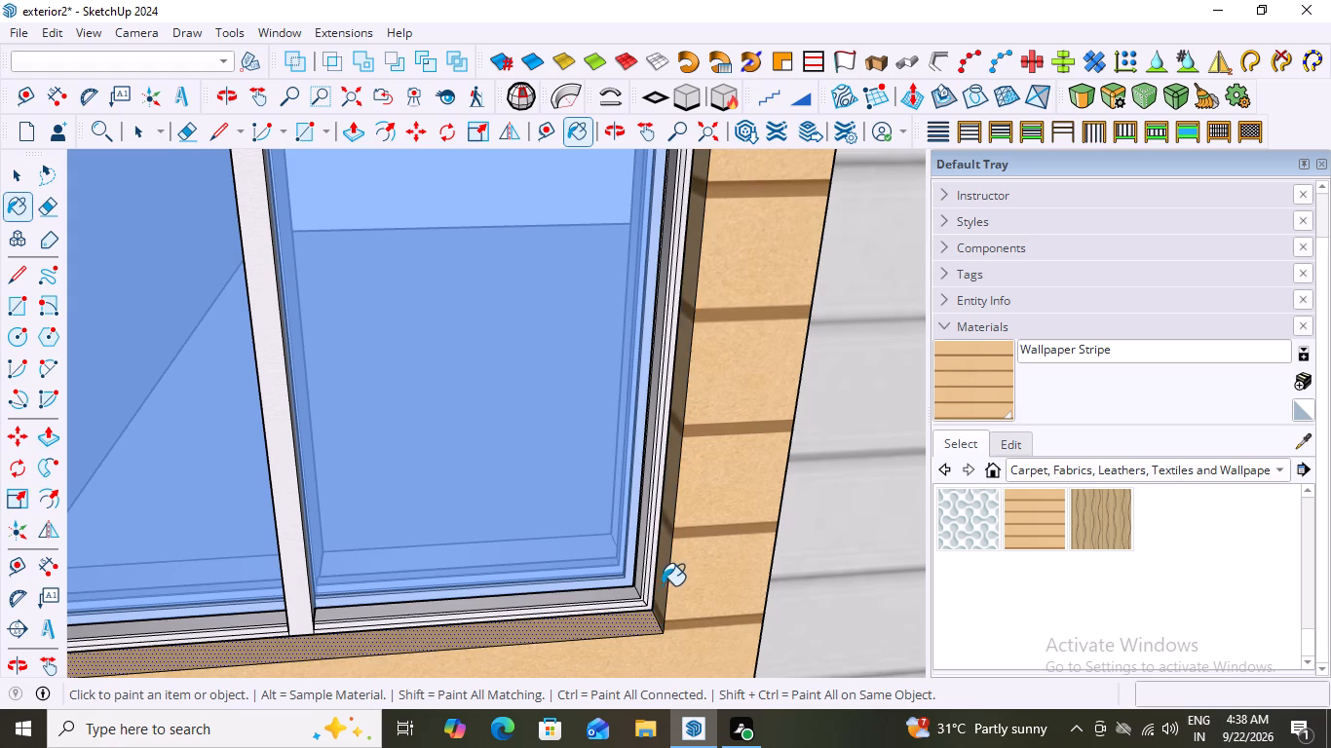
Paint the left side reveal of the ground-floor front window with Wallpaper Stripe.
{"action": "scroll", "coordinate": [586, 575], "scroll_direction": "down", "scroll_amount": 10}
{"action": "middle_click_drag", "start_coordinate": [400, 570], "coordinate": [275, 597]}
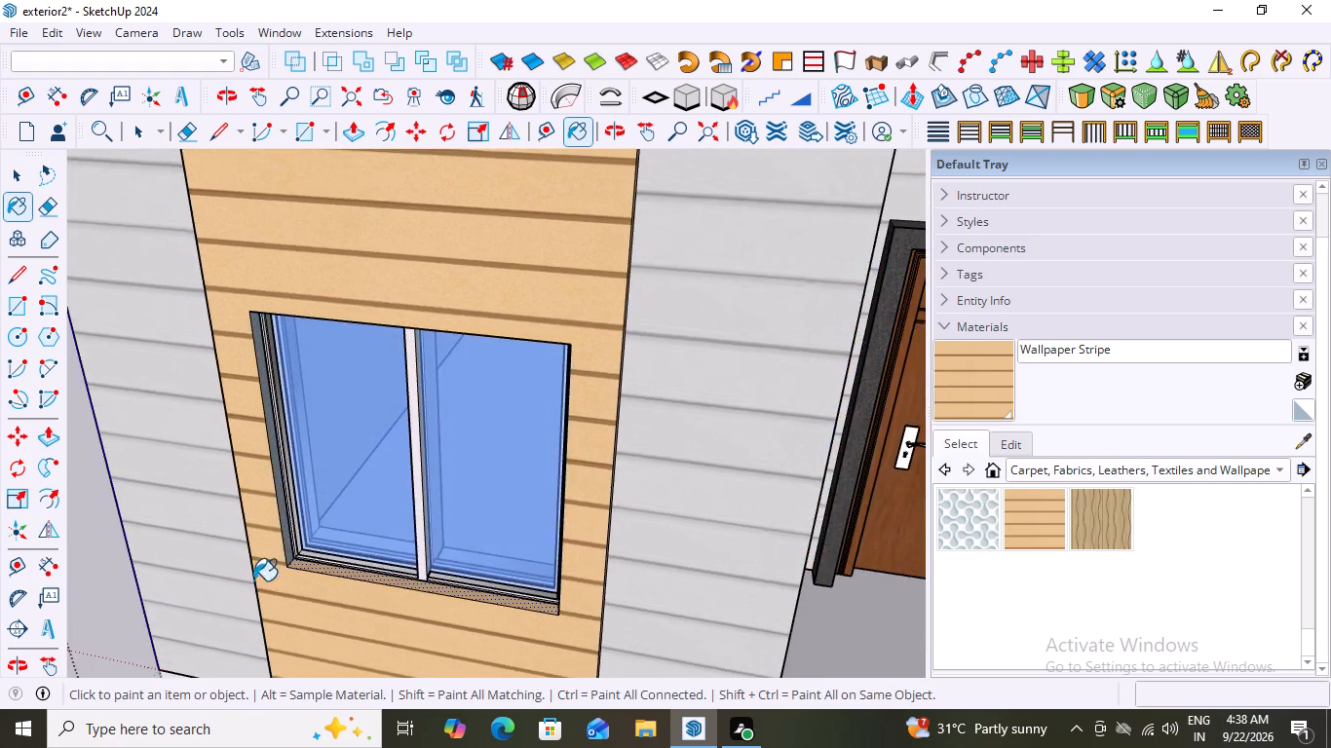
{"action": "scroll", "coordinate": [283, 541], "scroll_direction": "up", "scroll_amount": 7}
{"action": "left_click", "coordinate": [289, 519]}
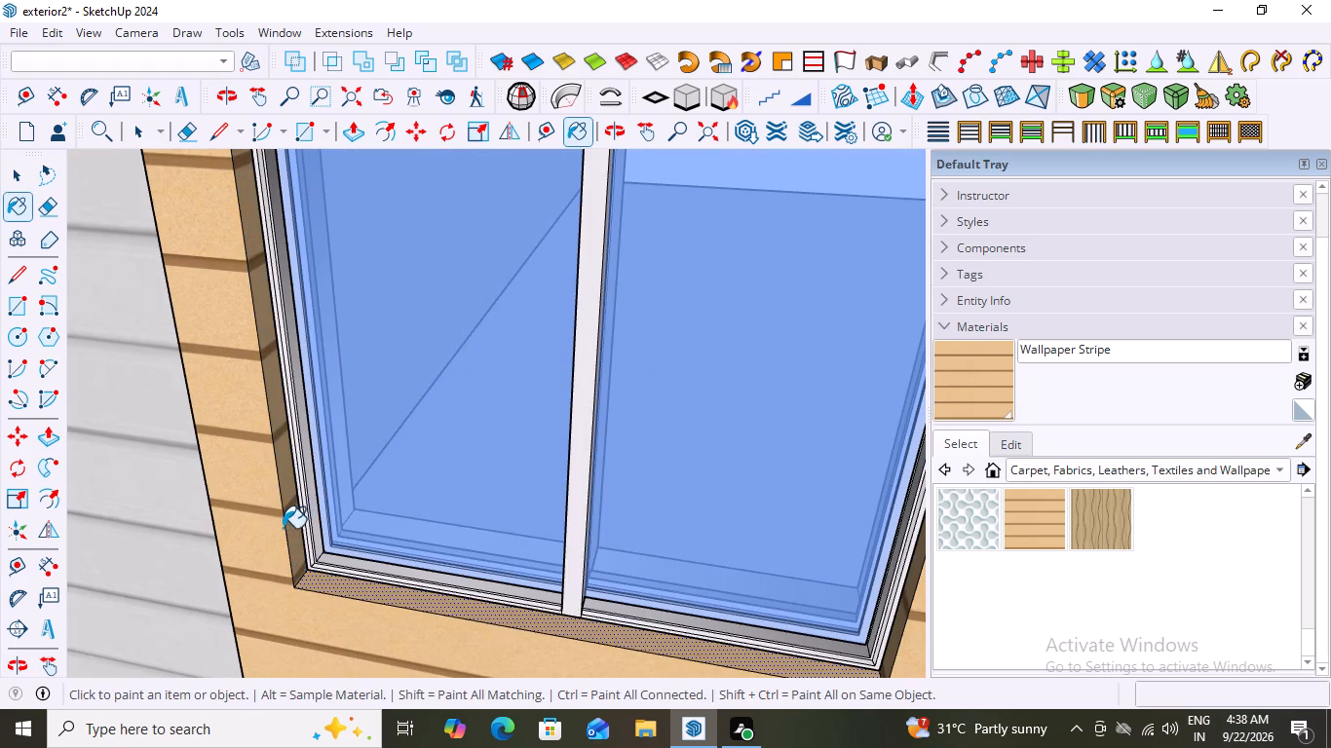
Paint the top reveal of the ground-floor front window with Wallpaper Stripe and finish editing the ground-floor wall.
{"action": "scroll", "coordinate": [283, 531], "scroll_direction": "down", "scroll_amount": 10}
{"action": "middle_click_drag", "start_coordinate": [390, 448], "coordinate": [491, 216]}
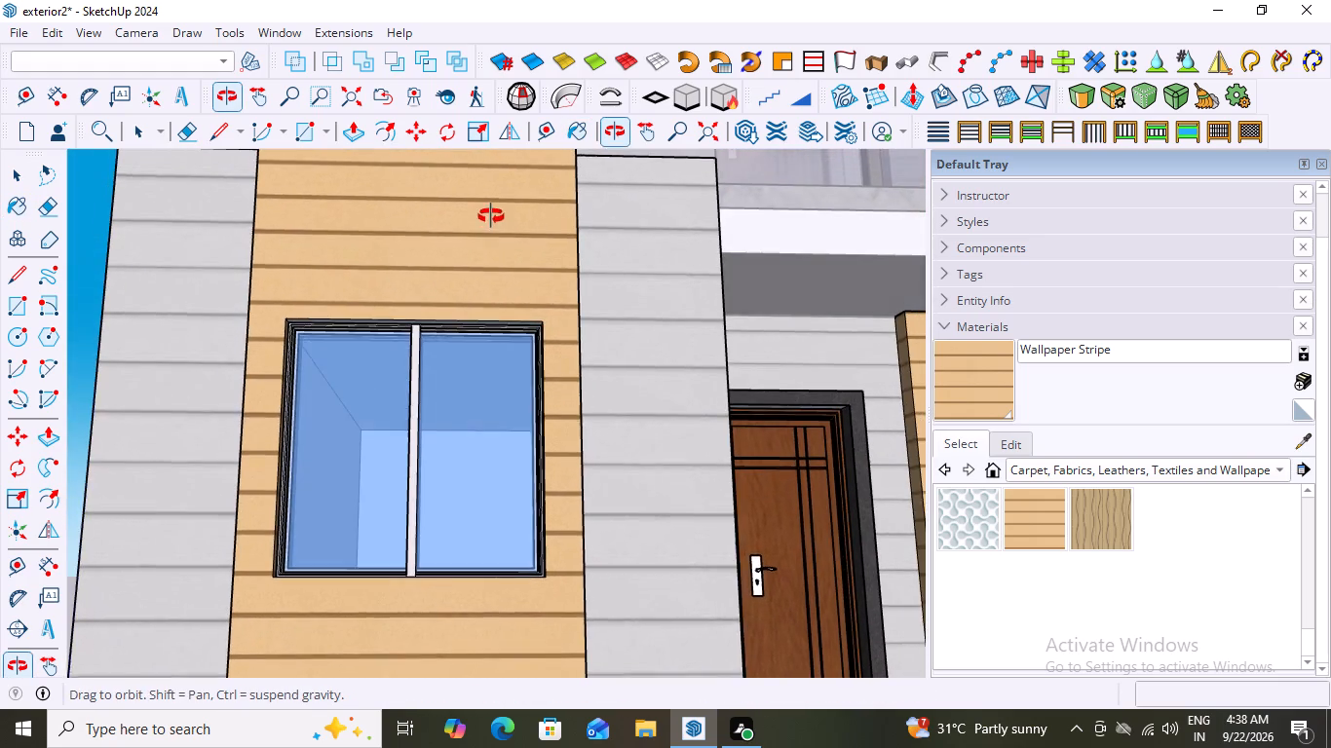
{"action": "middle_click_drag", "start_coordinate": [491, 216], "coordinate": [492, 215]}
{"action": "scroll", "coordinate": [459, 386], "scroll_direction": "up", "scroll_amount": 5}
{"action": "middle_click_drag", "start_coordinate": [493, 284], "coordinate": [547, 212]}
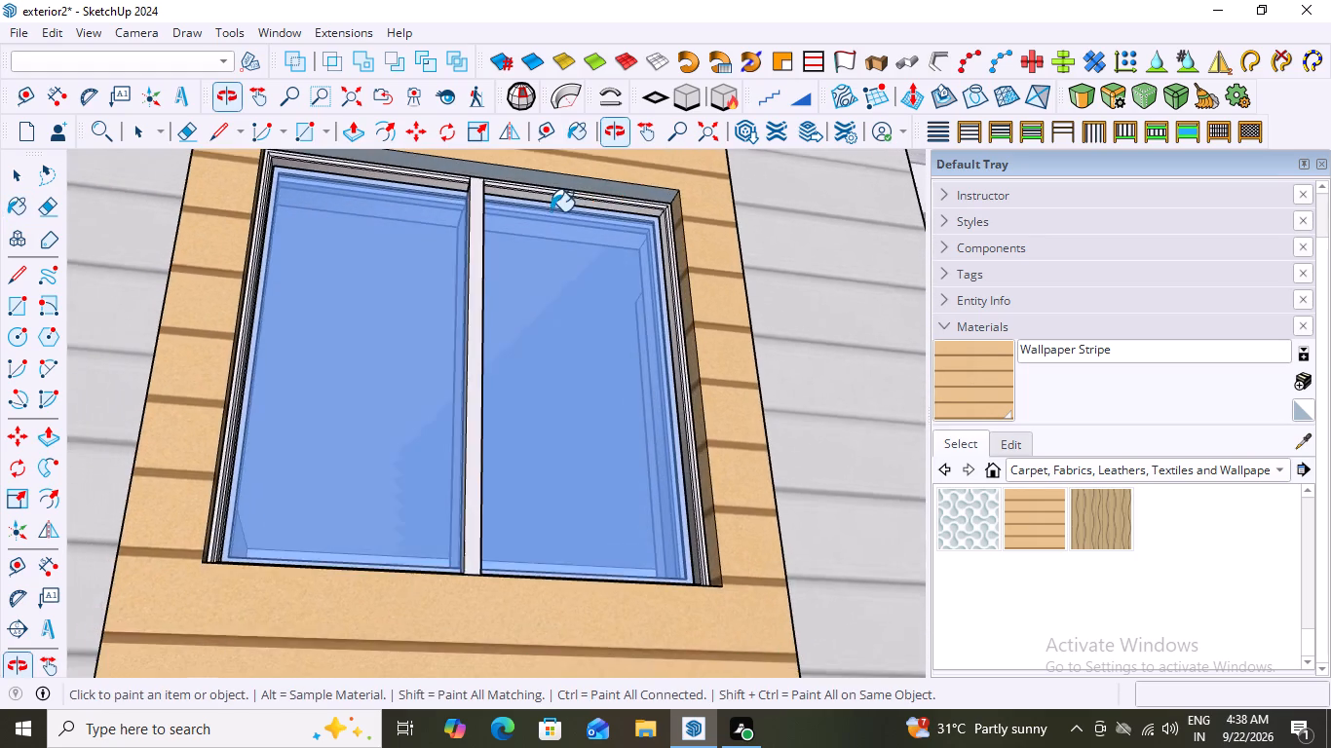
{"action": "scroll", "coordinate": [610, 180], "scroll_direction": "up", "scroll_amount": 3}
{"action": "left_click", "coordinate": [619, 192]}
{"action": "scroll", "coordinate": [453, 336], "scroll_direction": "down", "scroll_amount": 5}
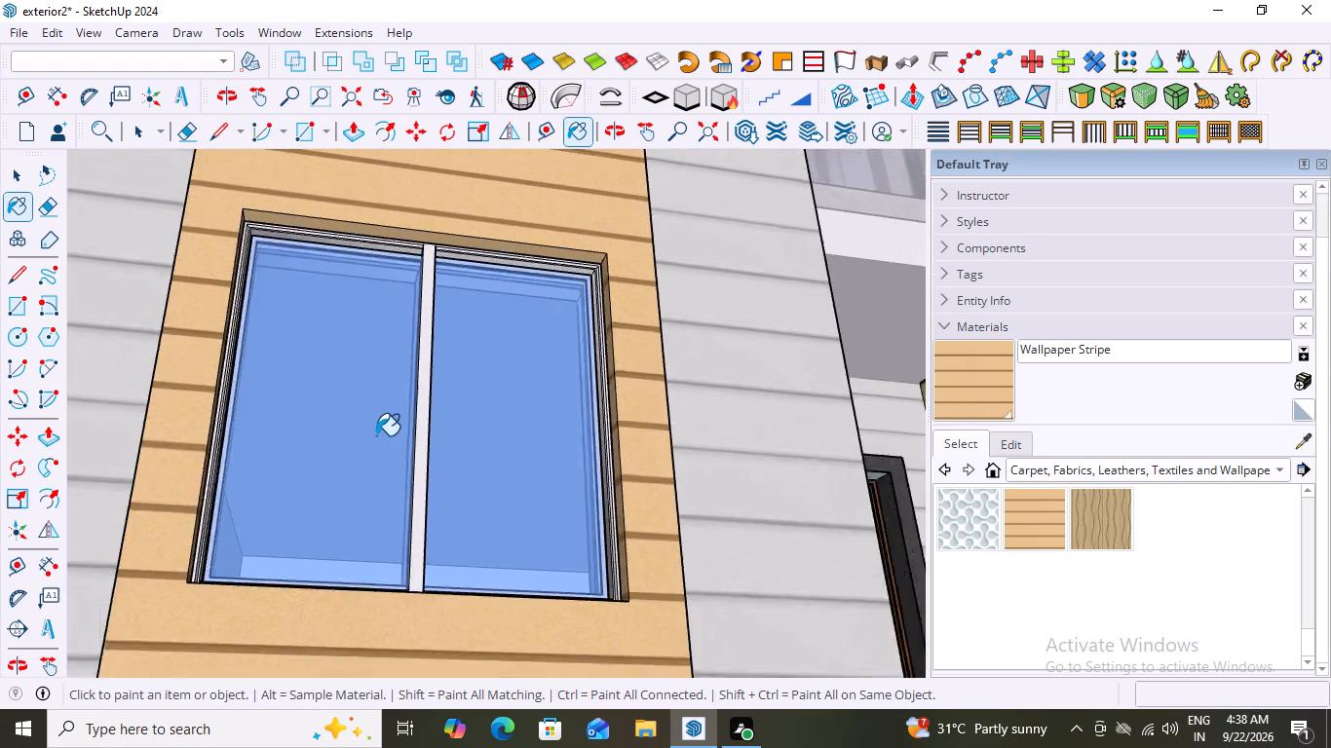
{"action": "scroll", "coordinate": [376, 435], "scroll_direction": "down", "scroll_amount": 8}
{"action": "key", "text": "space"}
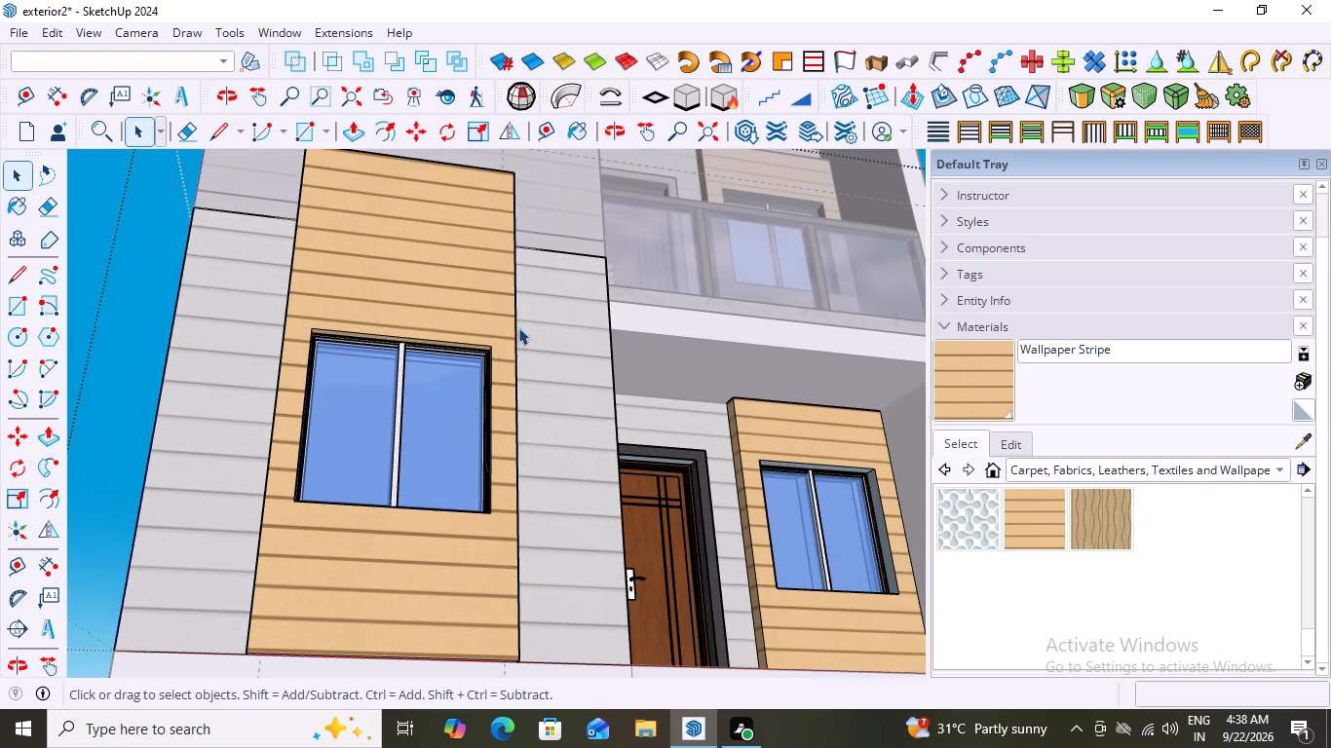
{"action": "middle_click_drag", "start_coordinate": [518, 327], "coordinate": [470, 551]}
{"action": "scroll", "coordinate": [481, 539], "scroll_direction": "down", "scroll_amount": 11}
{"action": "left_click", "coordinate": [703, 269]}
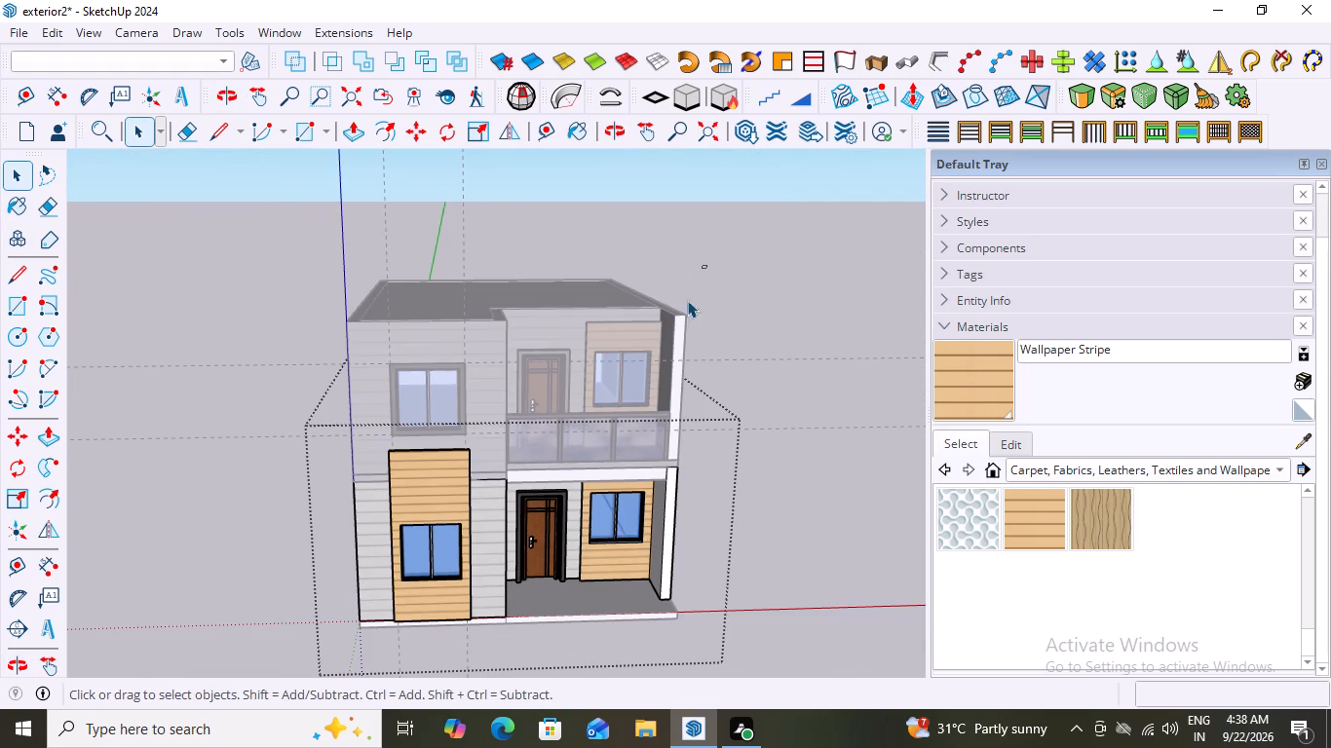
{"action": "left_click", "coordinate": [837, 258]}
Delete all the dashed guide lines from the model.
{"action": "scroll", "coordinate": [465, 411], "scroll_direction": "up", "scroll_amount": 6}
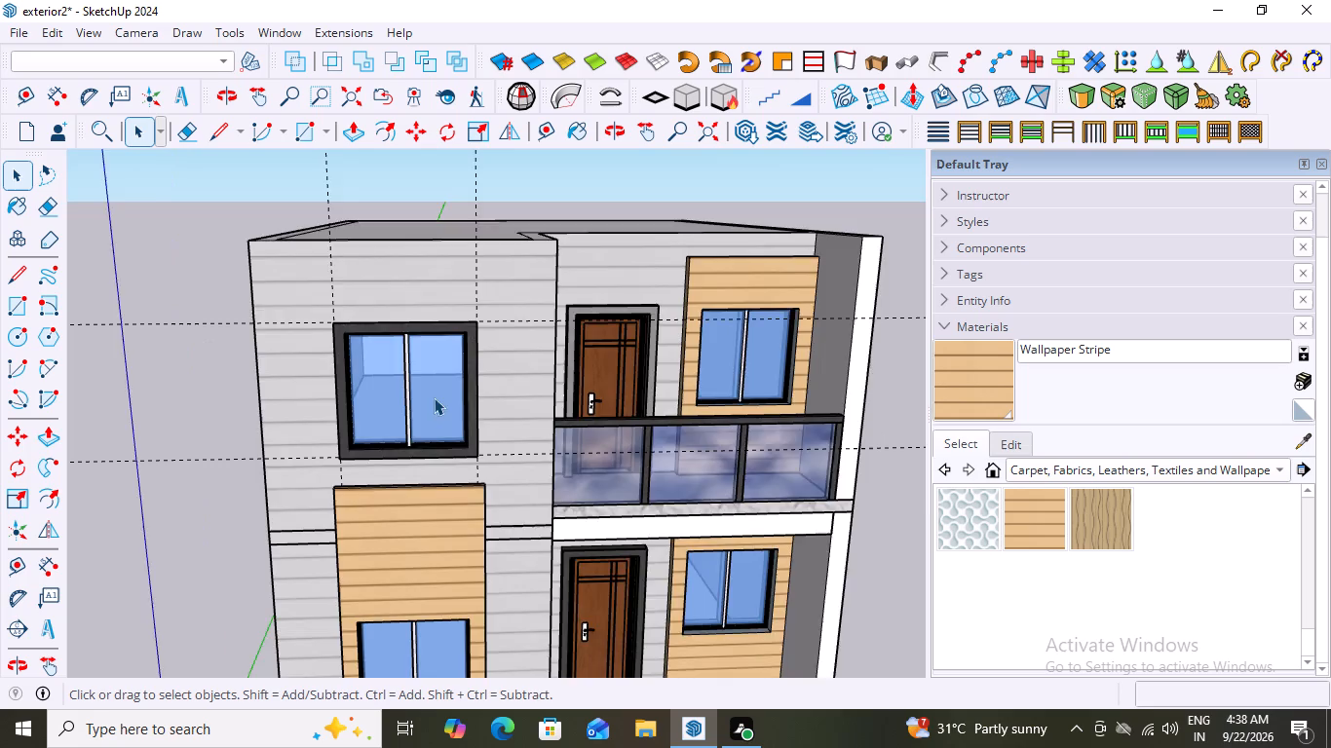
{"action": "scroll", "coordinate": [434, 397], "scroll_direction": "up", "scroll_amount": 5}
{"action": "left_click", "coordinate": [46, 32]}
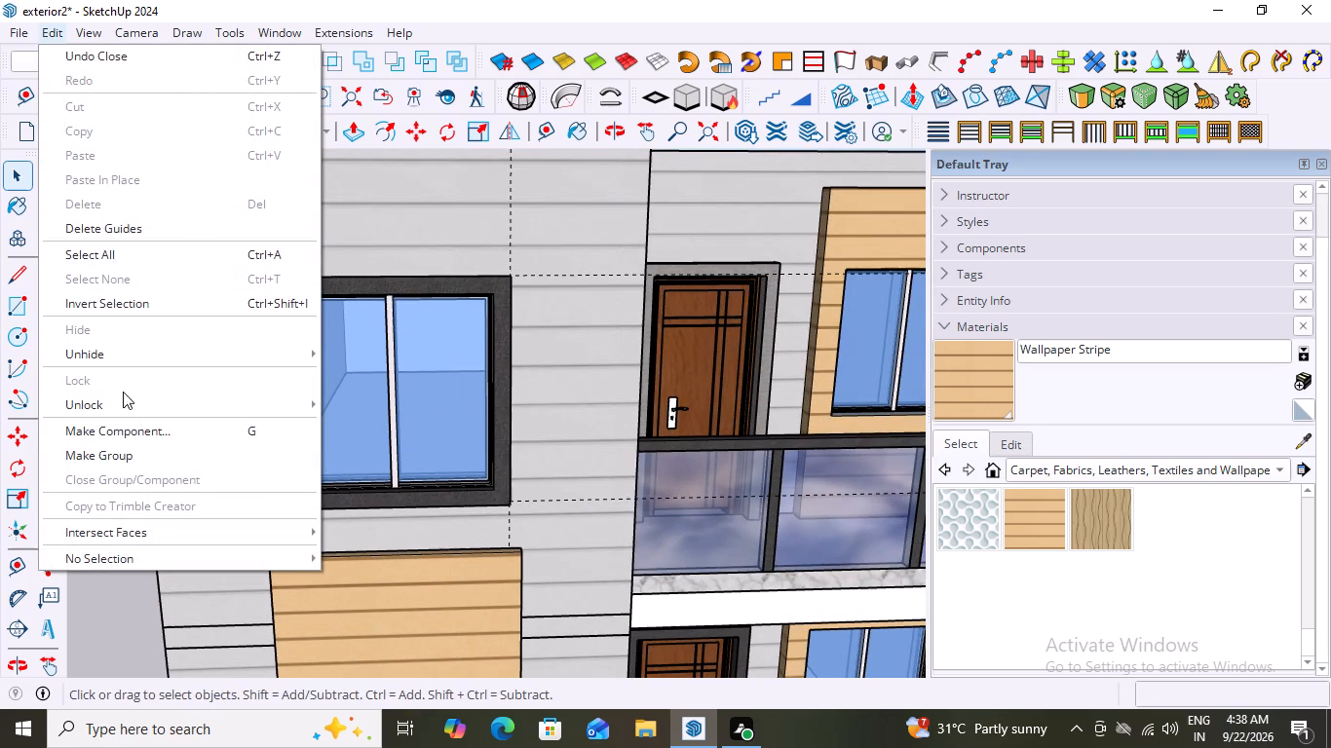
{"action": "left_click", "coordinate": [128, 227]}
{"action": "scroll", "coordinate": [93, 327], "scroll_direction": "down", "scroll_amount": 7}
{"action": "scroll", "coordinate": [147, 413], "scroll_direction": "down", "scroll_amount": 1}
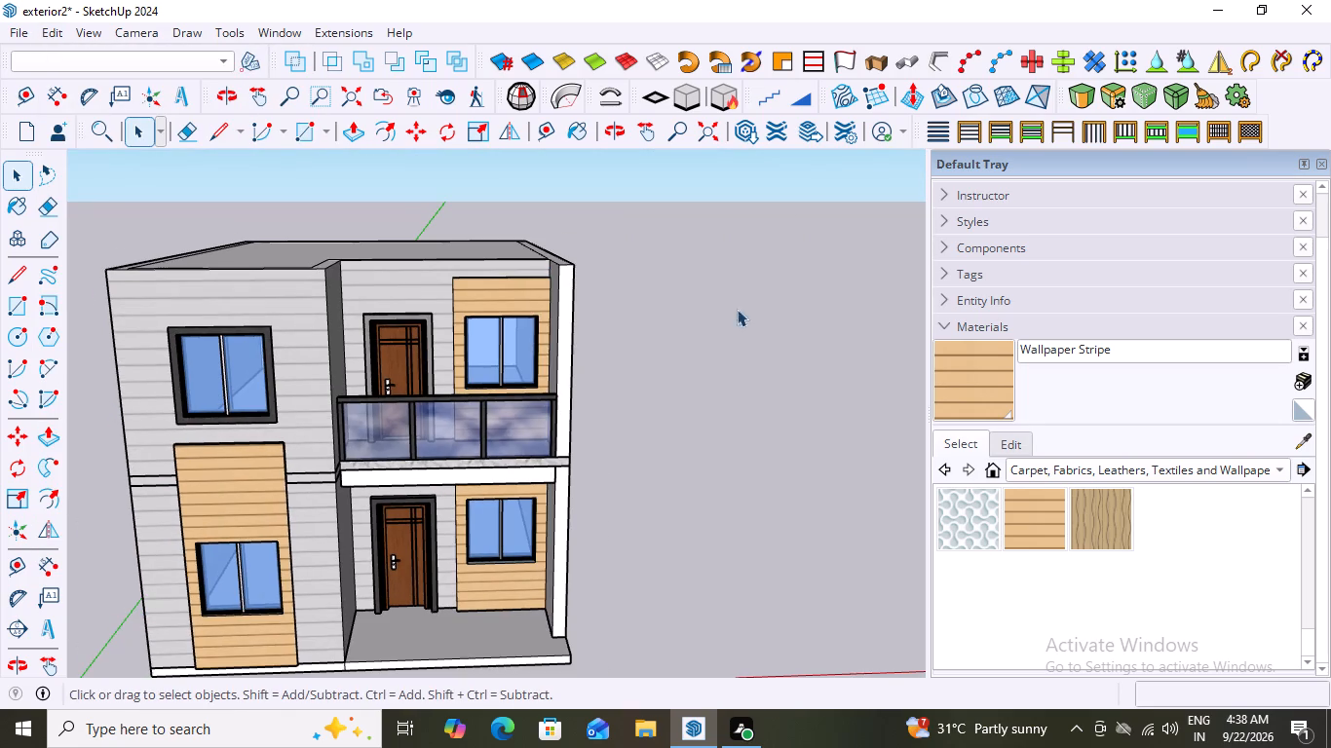
Close the Default Tray to widen the model view.
{"action": "left_click", "coordinate": [1321, 164]}
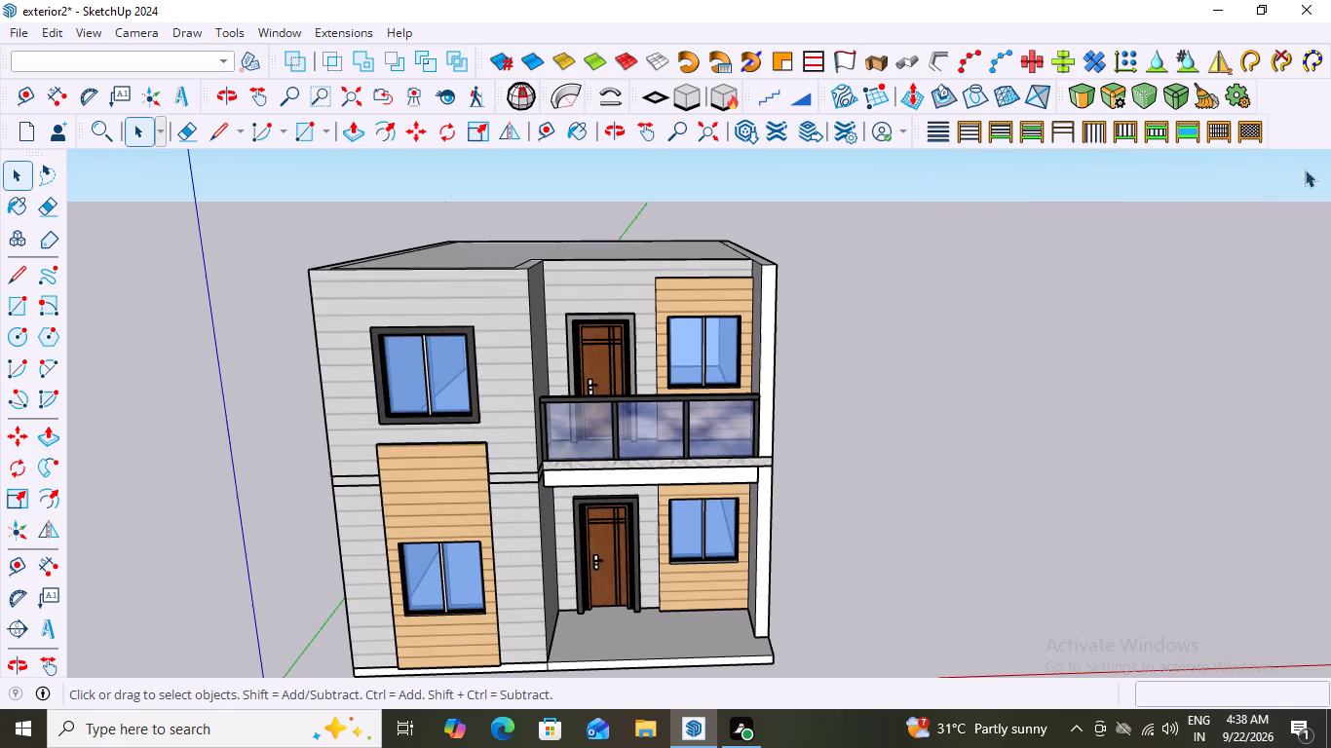
Examine the raised border of the upper-storey front window and the adjoining cladding from the balcony side of the house.
{"action": "middle_click_drag", "start_coordinate": [948, 312], "coordinate": [584, 317]}
{"action": "scroll", "coordinate": [532, 322], "scroll_direction": "up", "scroll_amount": 4}
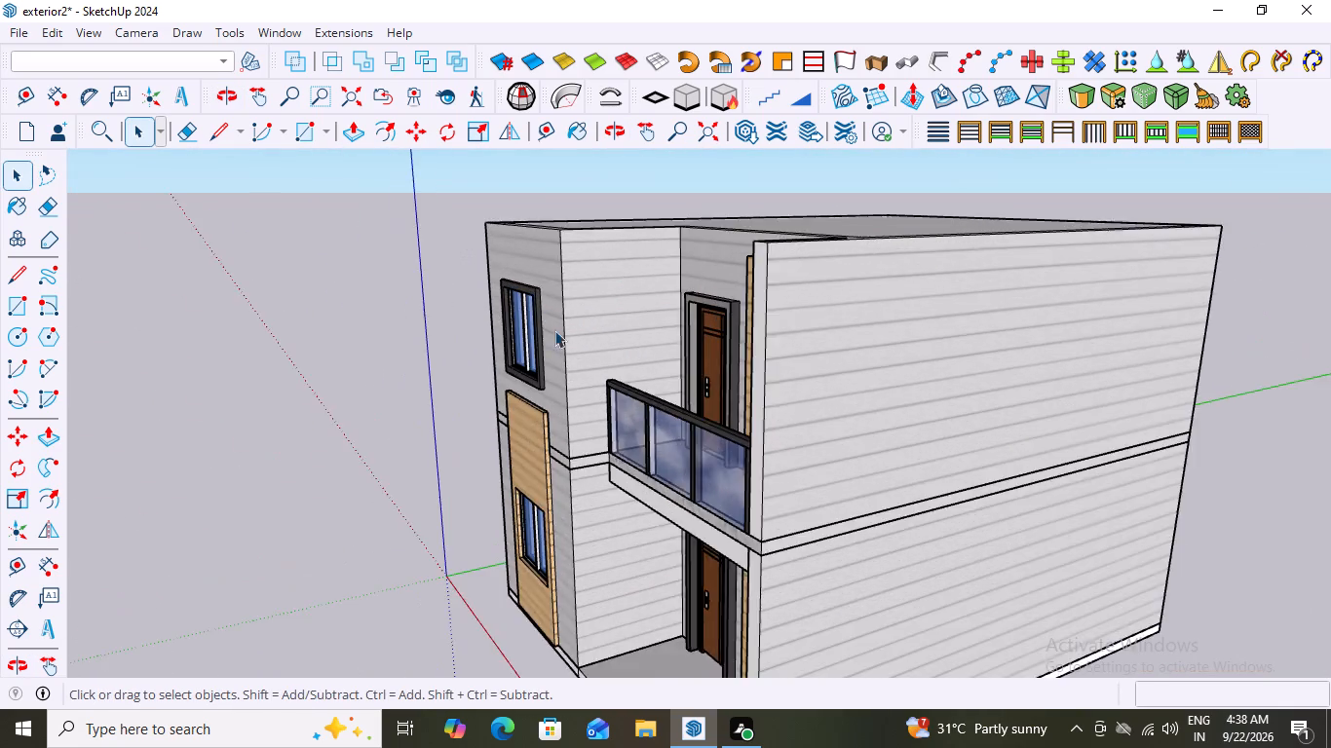
{"action": "scroll", "coordinate": [554, 330], "scroll_direction": "up", "scroll_amount": 5}
{"action": "scroll", "coordinate": [462, 367], "scroll_direction": "up", "scroll_amount": 13}
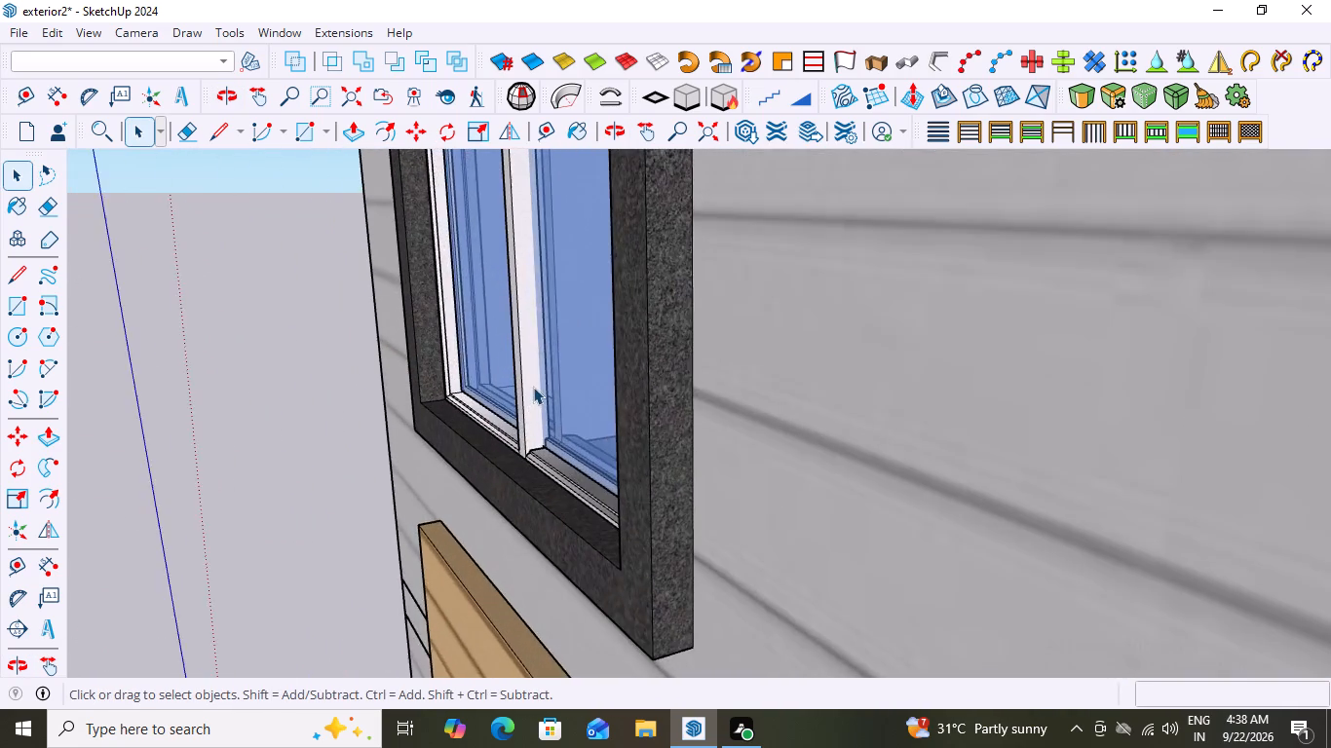
{"action": "scroll", "coordinate": [530, 394], "scroll_direction": "up", "scroll_amount": 8}
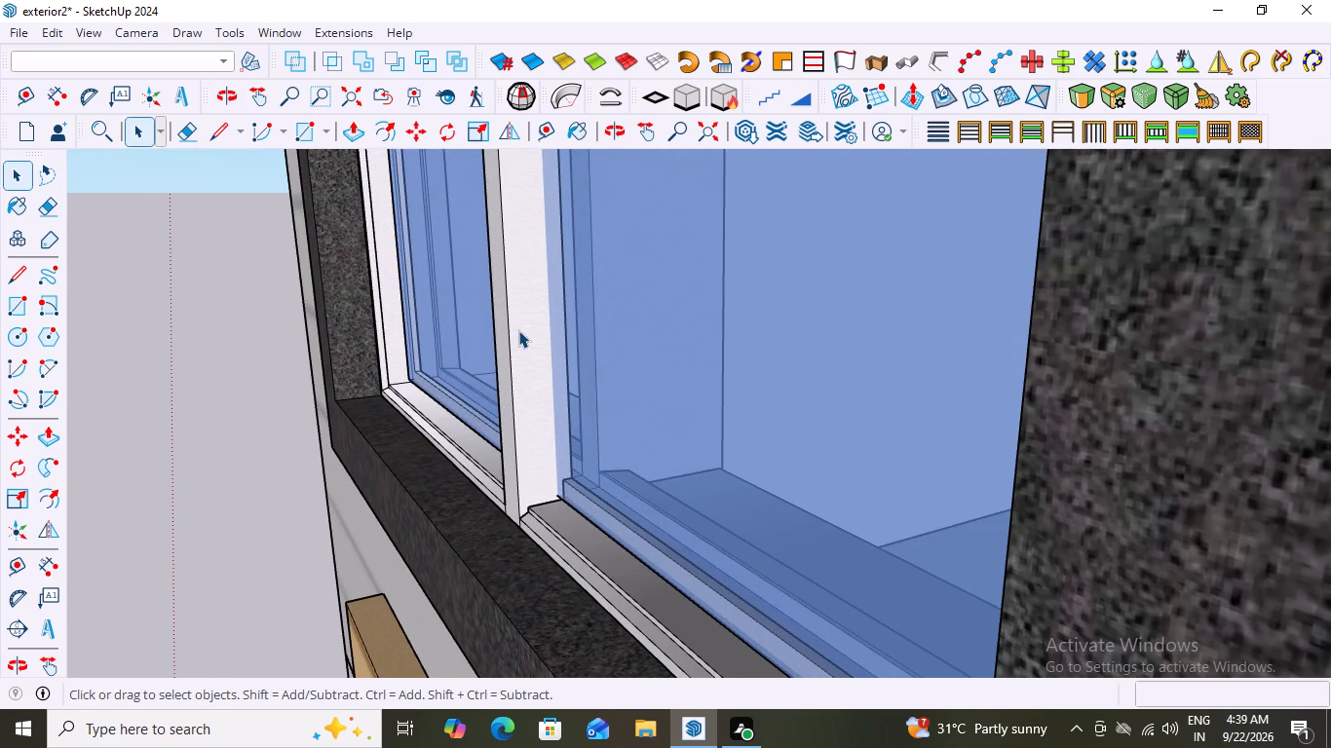
{"action": "scroll", "coordinate": [475, 323], "scroll_direction": "down", "scroll_amount": 14}
{"action": "scroll", "coordinate": [488, 430], "scroll_direction": "up", "scroll_amount": 4}
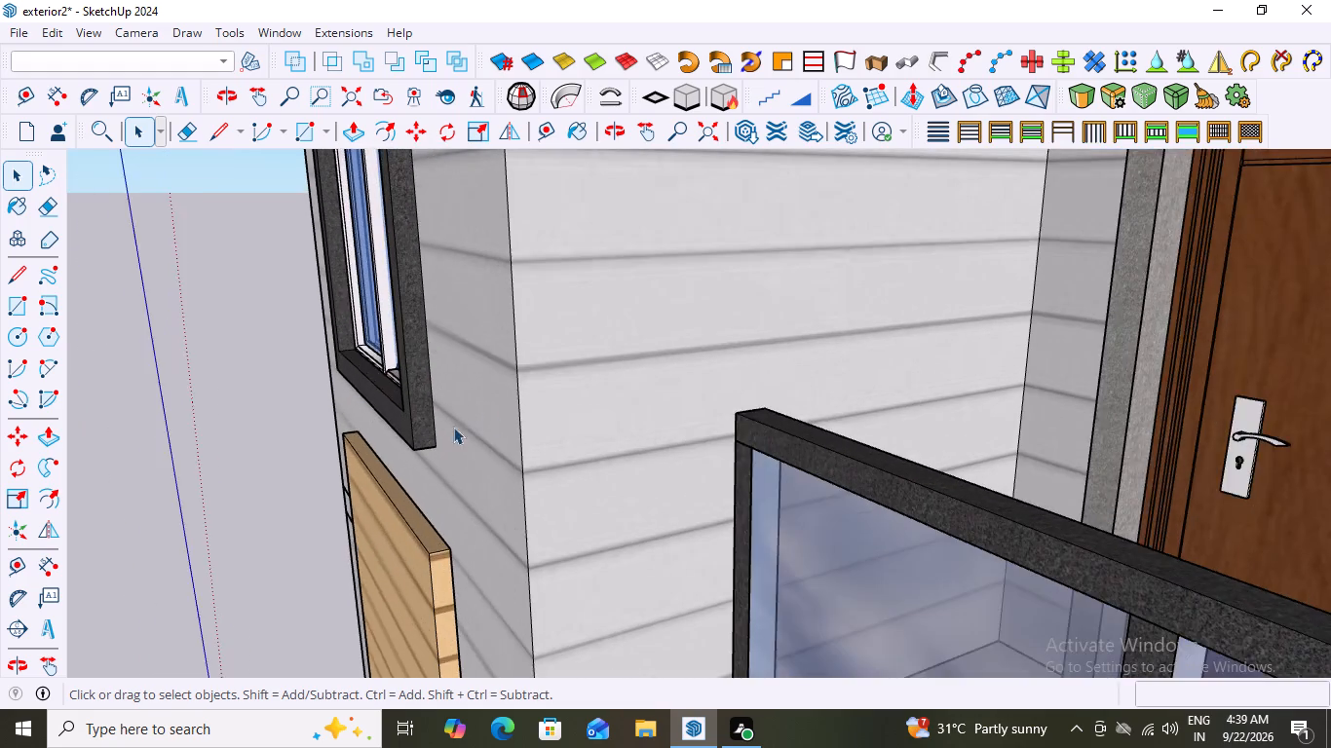
{"action": "scroll", "coordinate": [453, 427], "scroll_direction": "up", "scroll_amount": 7}
{"action": "middle_click_drag", "start_coordinate": [460, 410], "coordinate": [665, 381]}
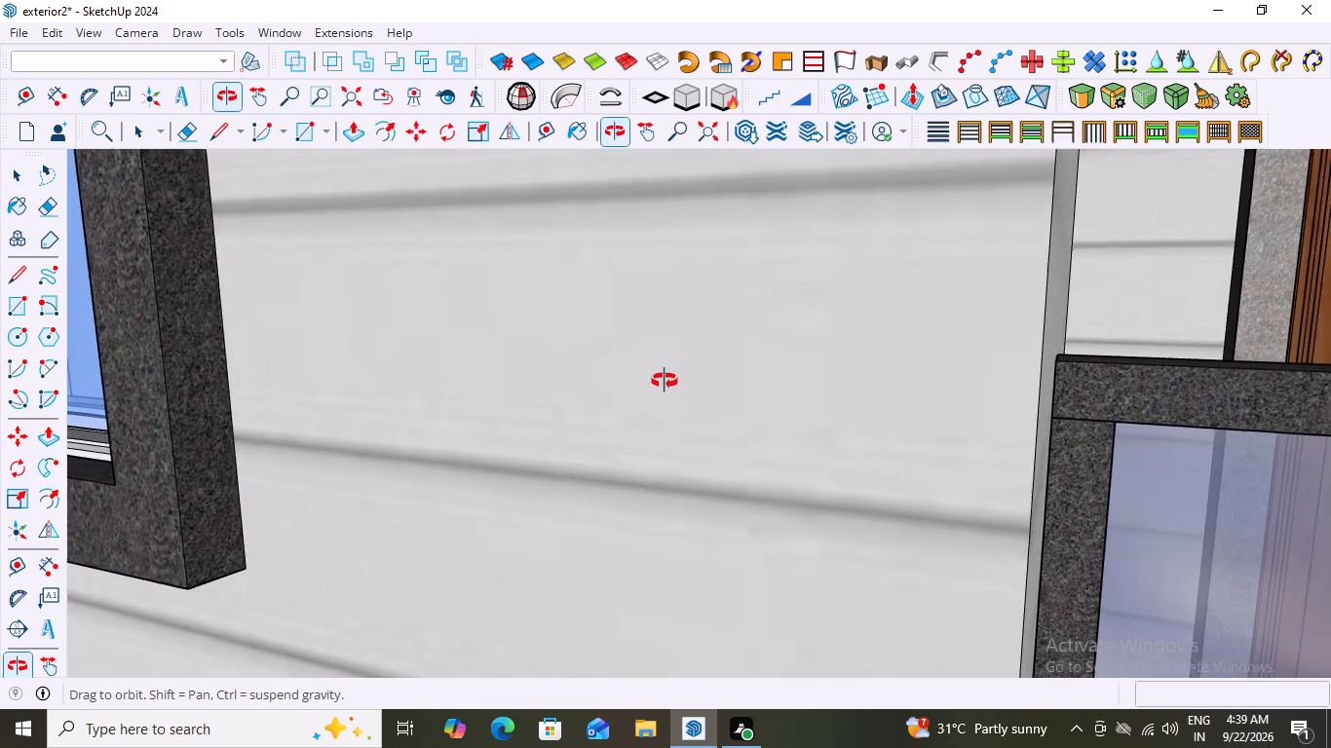
{"action": "middle_click_drag", "start_coordinate": [665, 381], "coordinate": [668, 381]}
{"action": "scroll", "coordinate": [668, 381], "scroll_direction": "down", "scroll_amount": 10}
{"action": "scroll", "coordinate": [379, 383], "scroll_direction": "down", "scroll_amount": 4}
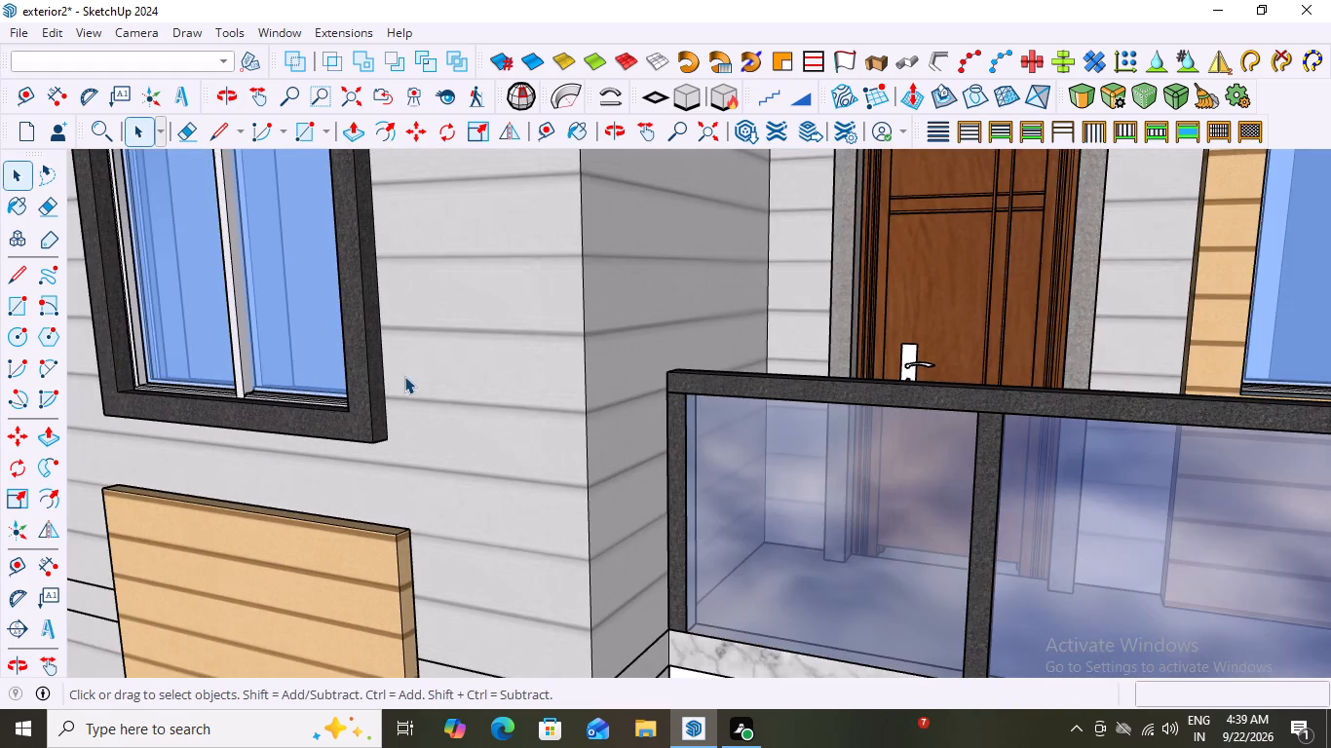
{"action": "scroll", "coordinate": [417, 366], "scroll_direction": "down", "scroll_amount": 18}
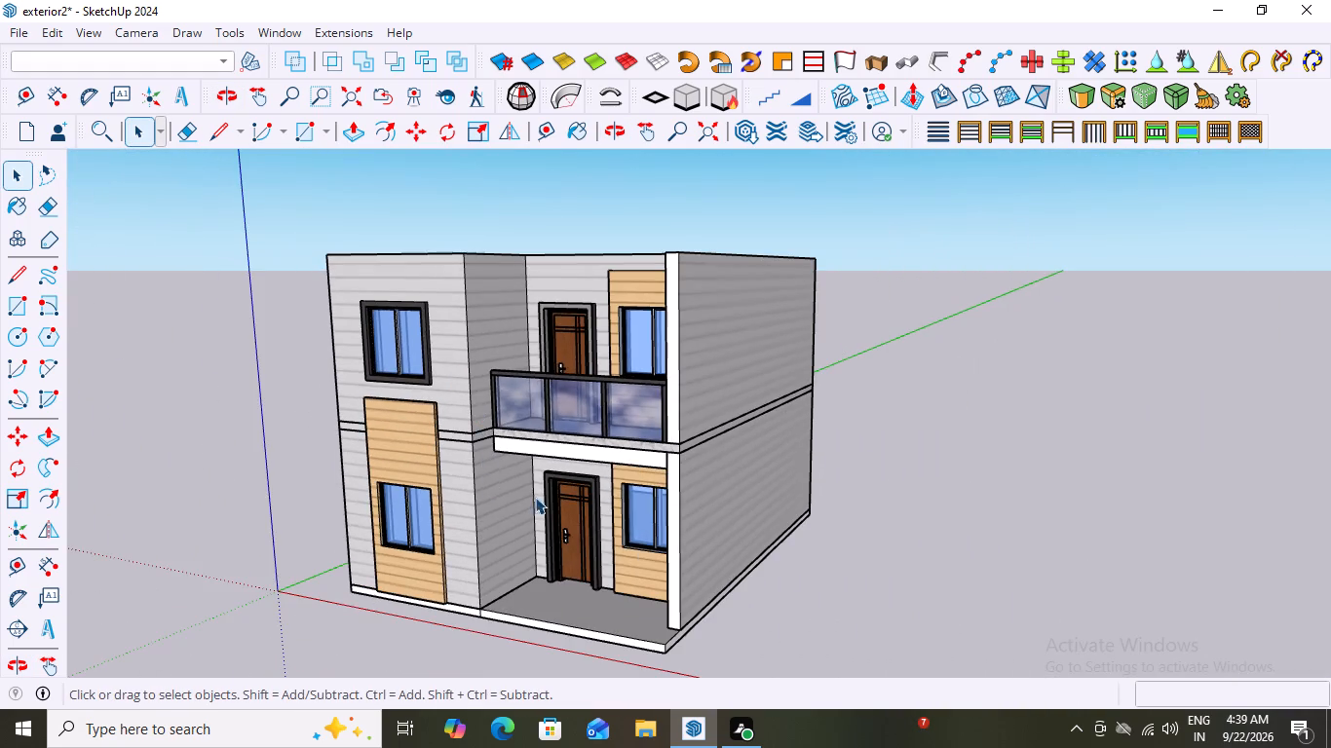
Review the whole front facade from eye level and from above, checking the windows, doors, cladding and balcony.
{"action": "middle_click_drag", "start_coordinate": [571, 507], "coordinate": [760, 493]}
{"action": "scroll", "coordinate": [596, 501], "scroll_direction": "up", "scroll_amount": 2}
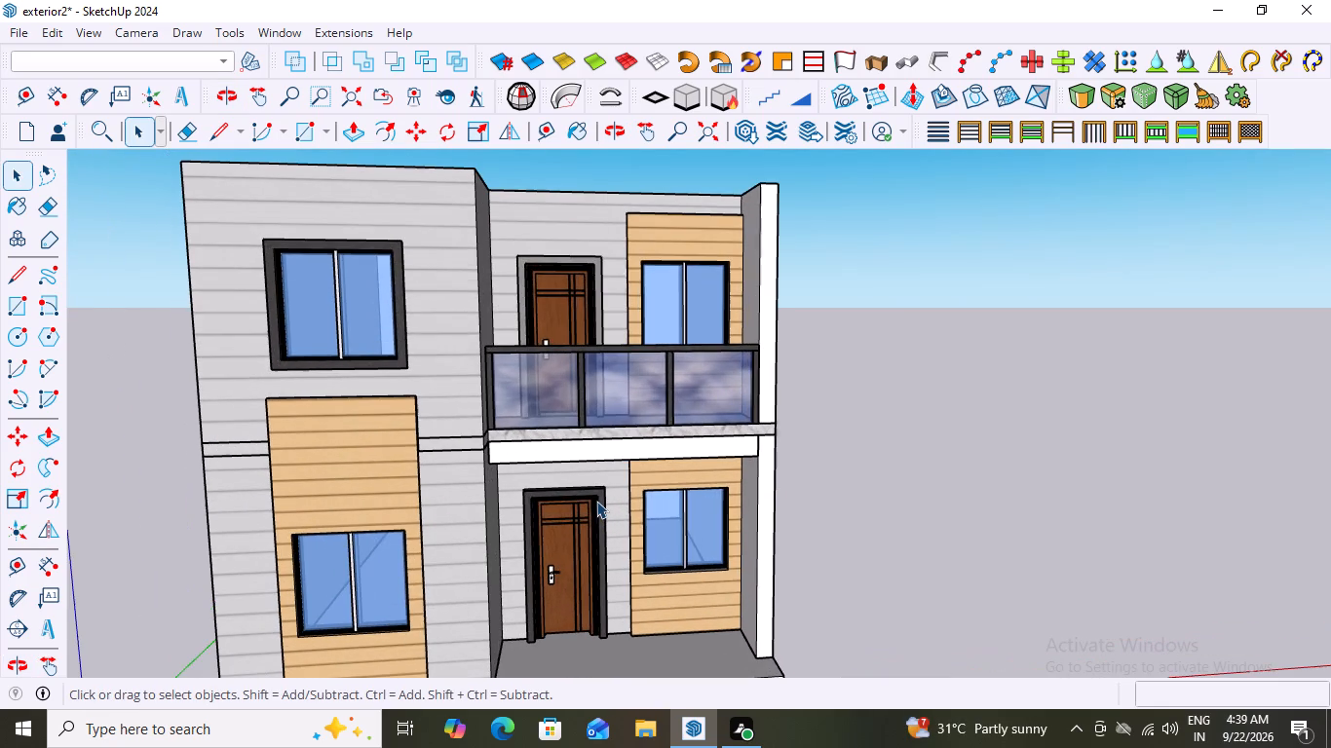
{"action": "scroll", "coordinate": [556, 493], "scroll_direction": "down", "scroll_amount": 4}
{"action": "middle_click_drag", "start_coordinate": [548, 499], "coordinate": [528, 473]}
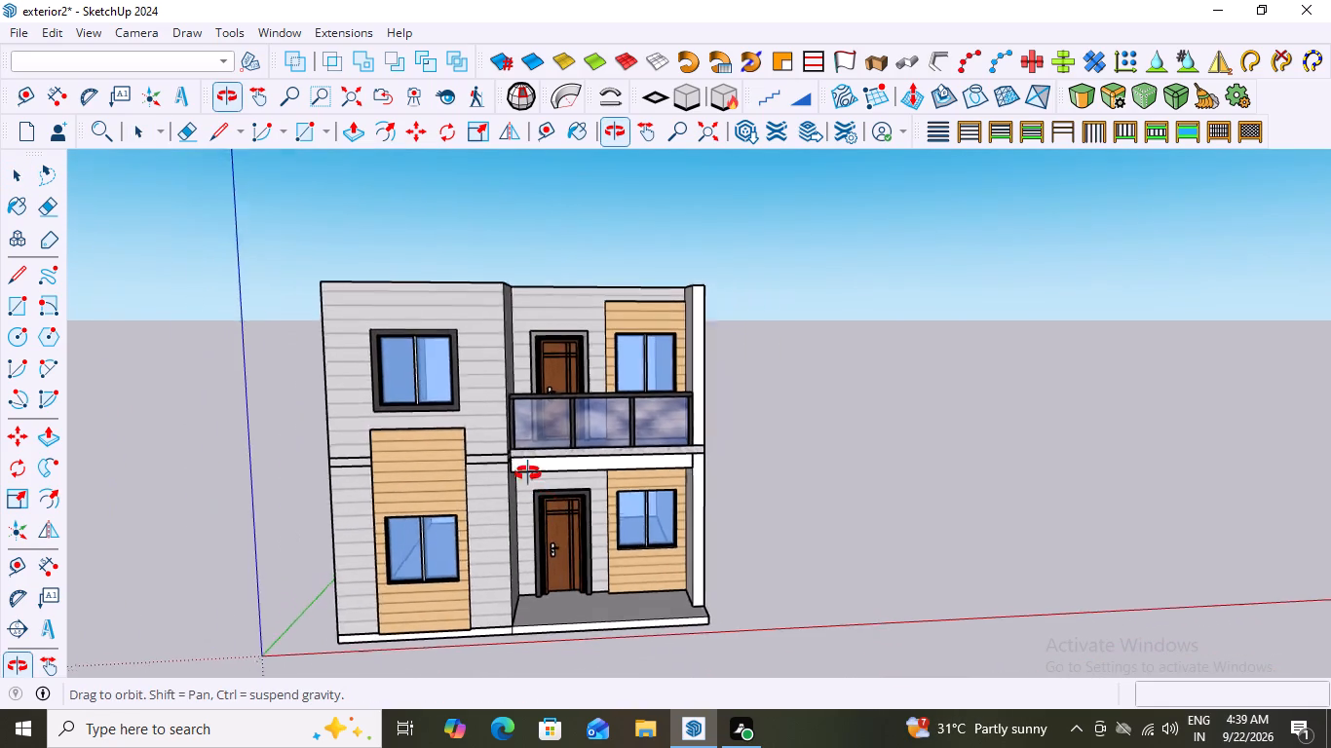
{"action": "middle_click_drag", "start_coordinate": [528, 473], "coordinate": [548, 471]}
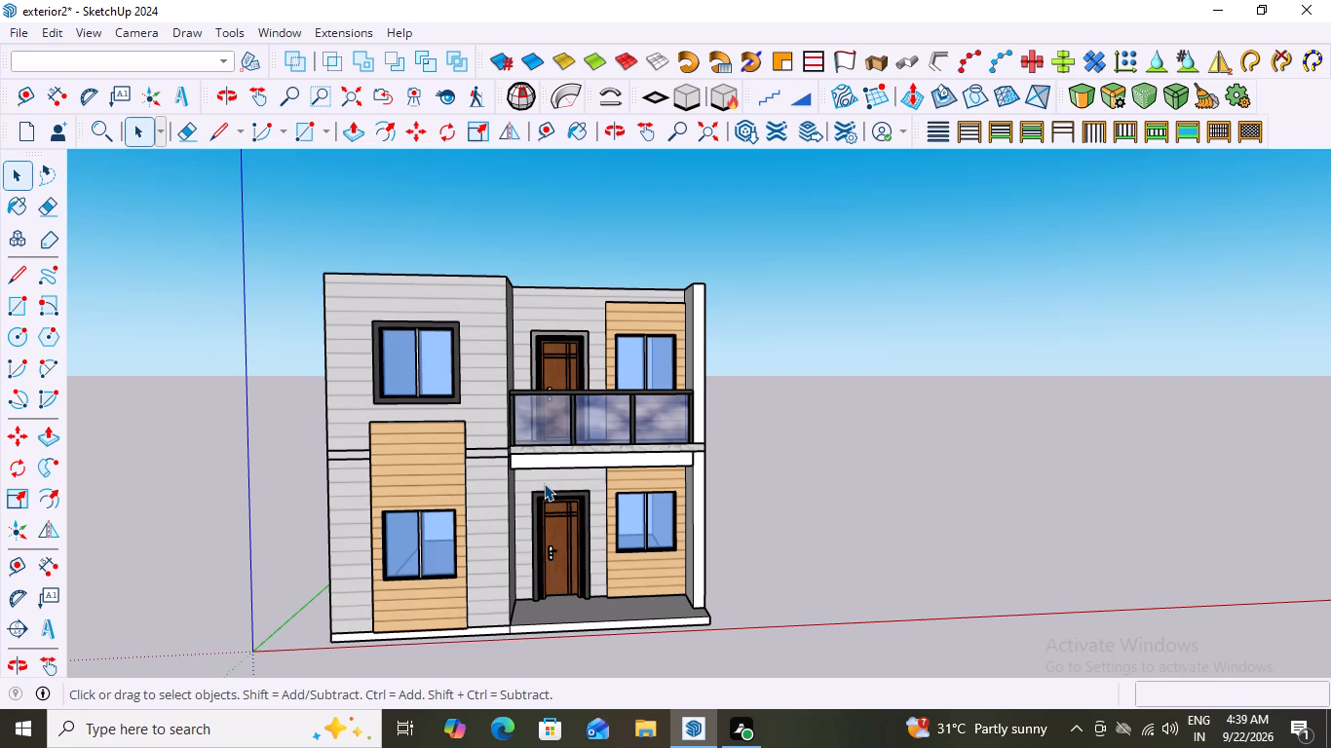
{"action": "scroll", "coordinate": [777, 445], "scroll_direction": "down", "scroll_amount": 1}
{"action": "middle_click_drag", "start_coordinate": [776, 445], "coordinate": [752, 526]}
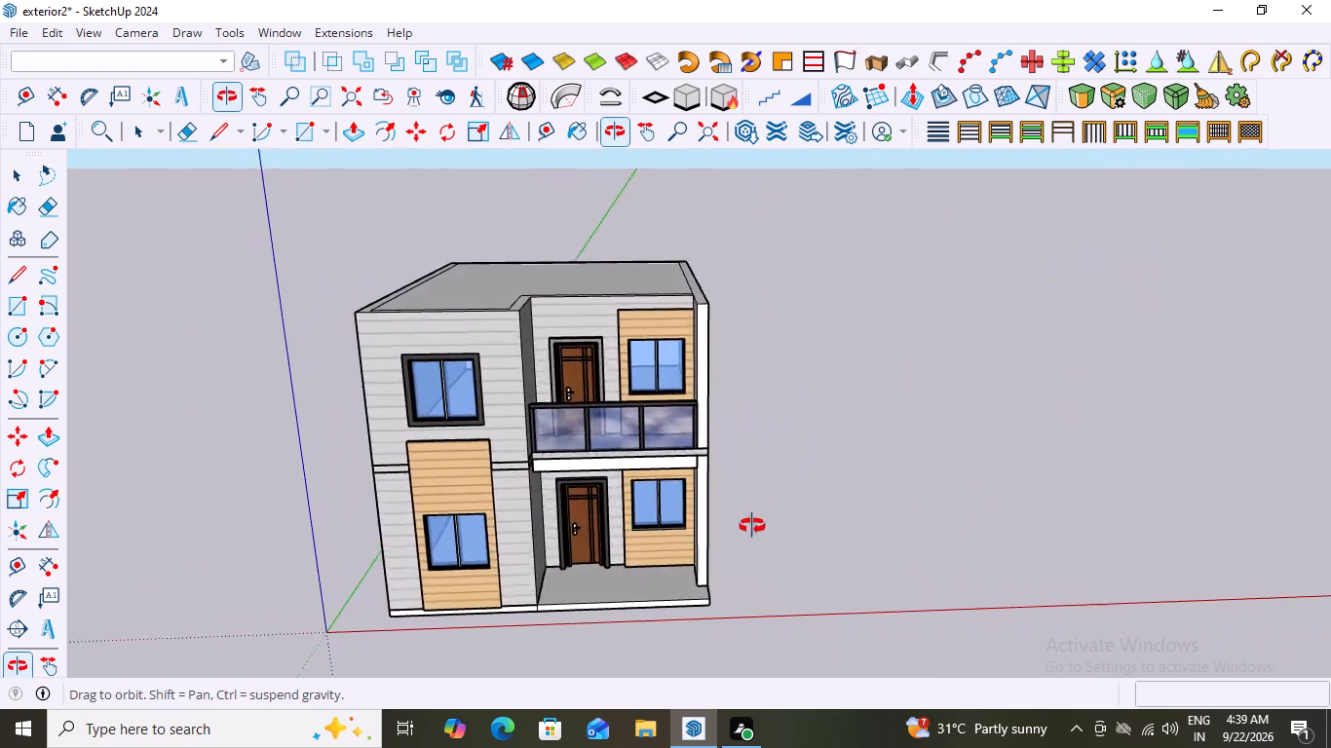
{"action": "middle_click_drag", "start_coordinate": [752, 526], "coordinate": [759, 431]}
{"action": "scroll", "coordinate": [621, 458], "scroll_direction": "up", "scroll_amount": 4}
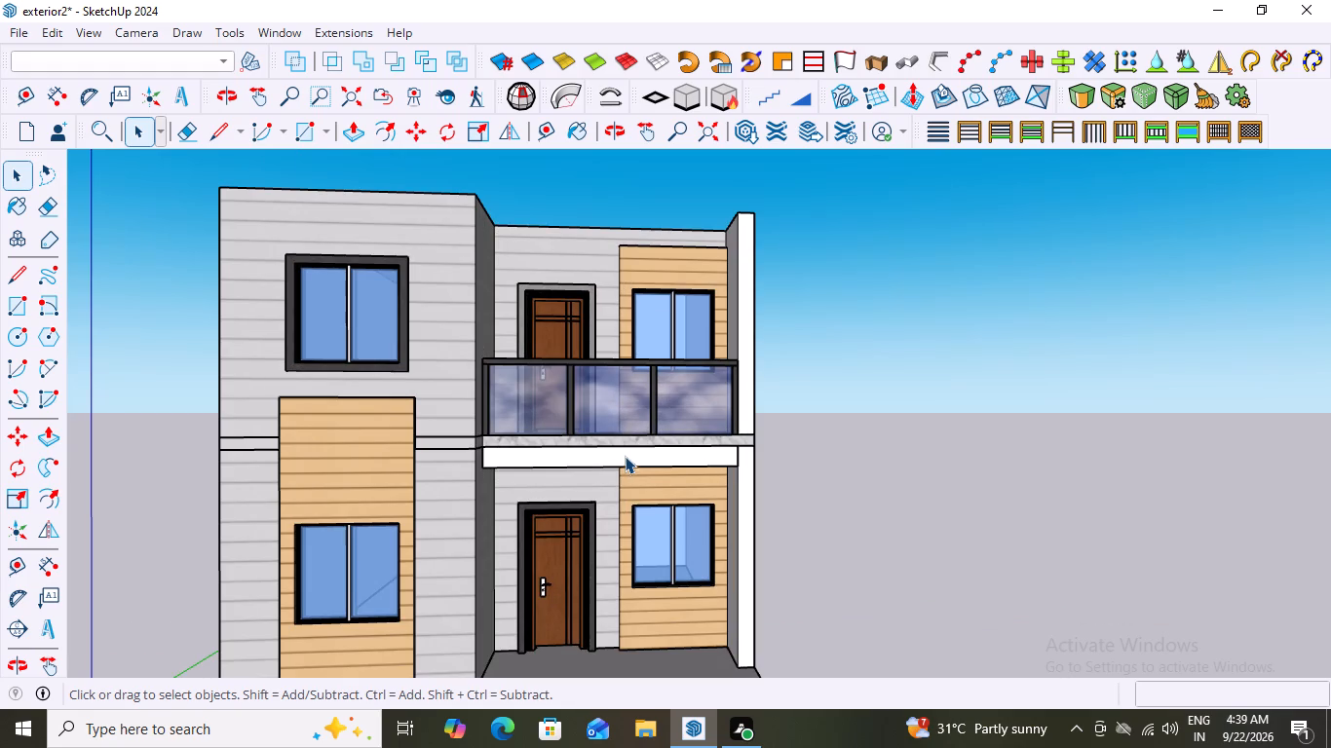
Select the white beam below the front balcony, including its front face, underside and edges.
{"action": "middle_click_drag", "start_coordinate": [624, 333], "coordinate": [628, 540]}
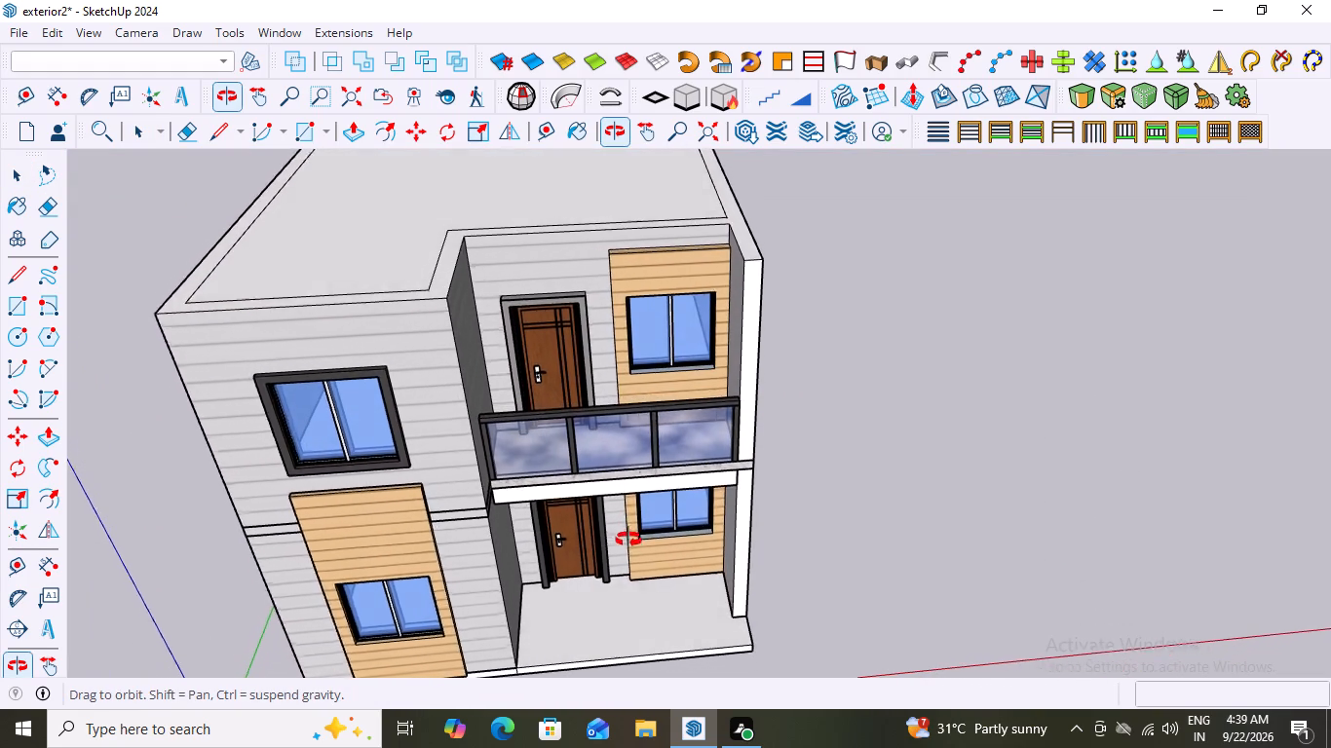
{"action": "middle_click_drag", "start_coordinate": [628, 540], "coordinate": [628, 560]}
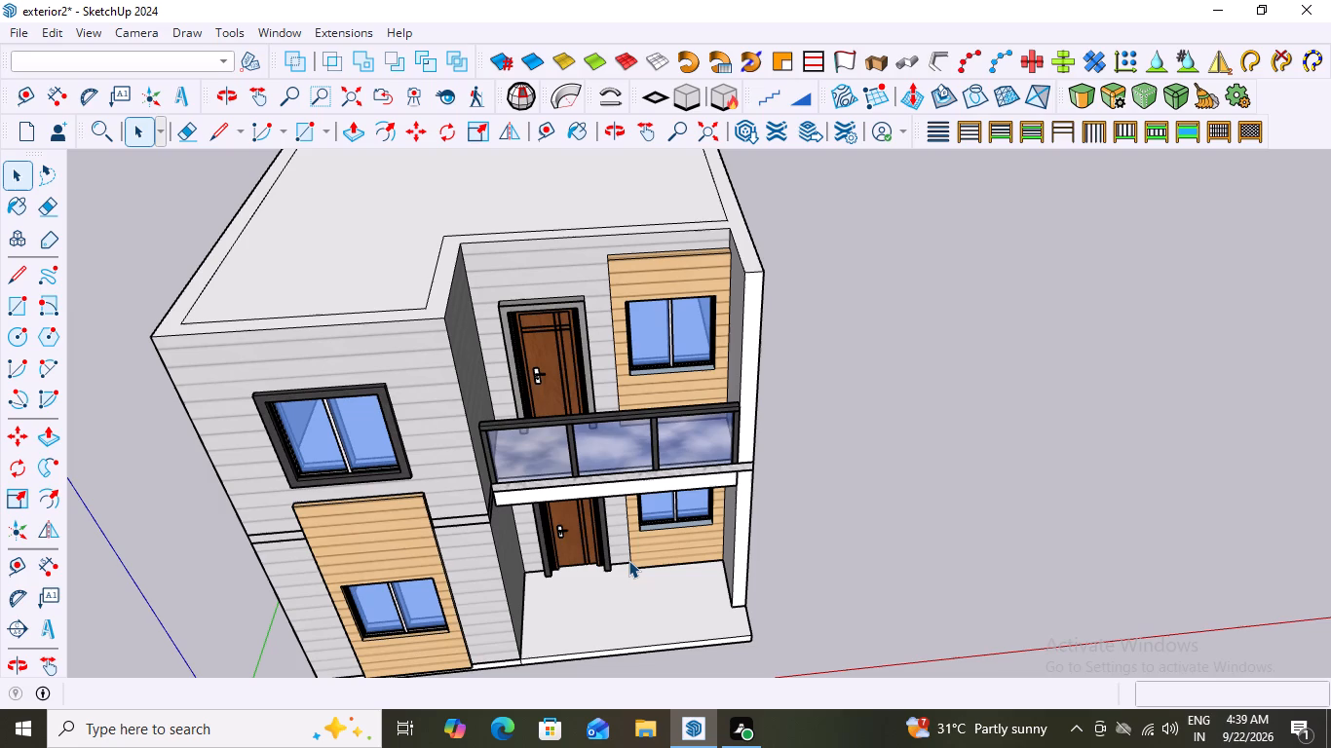
{"action": "middle_click_drag", "start_coordinate": [657, 496], "coordinate": [584, 349]}
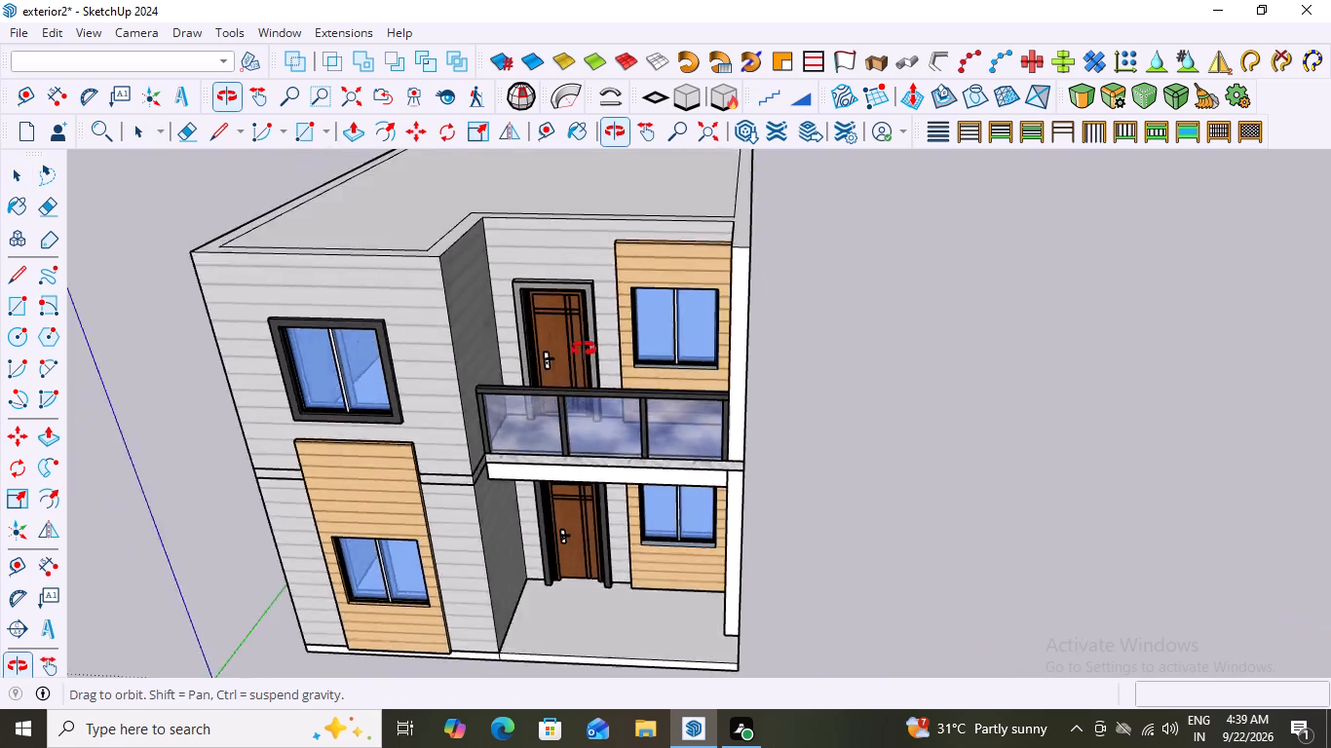
{"action": "middle_click_drag", "start_coordinate": [584, 349], "coordinate": [673, 126]}
{"action": "scroll", "coordinate": [644, 486], "scroll_direction": "up", "scroll_amount": 1}
{"action": "left_click", "coordinate": [641, 424]}
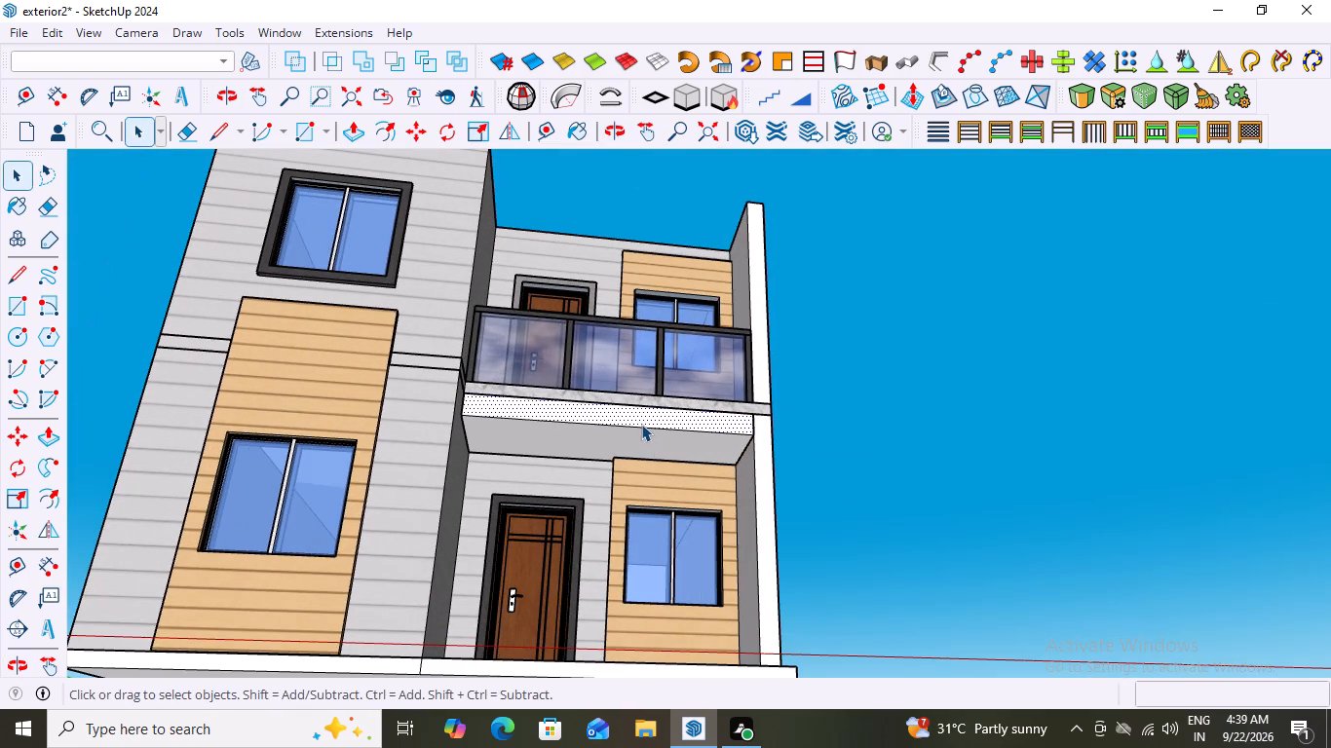
{"action": "double_click", "coordinate": [641, 424]}
{"action": "middle_click_drag", "start_coordinate": [595, 430], "coordinate": [502, 523]}
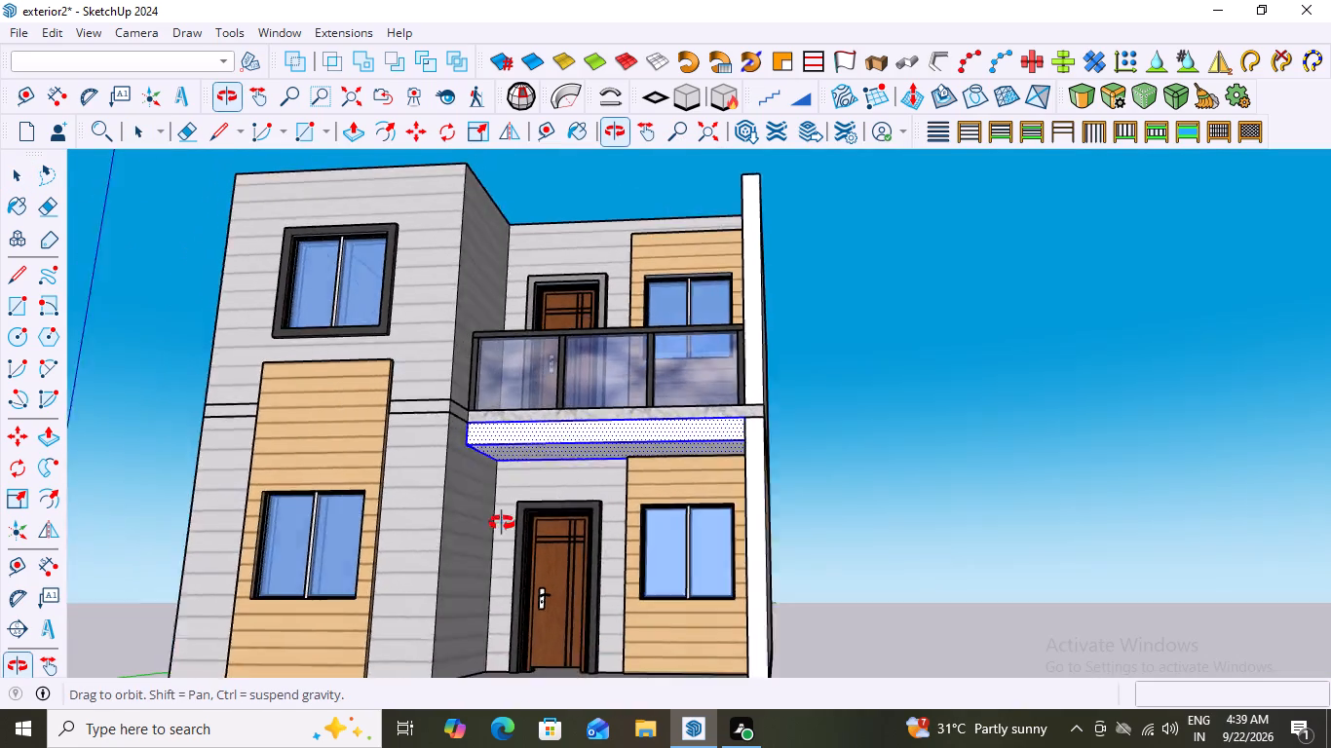
{"action": "middle_click_drag", "start_coordinate": [502, 523], "coordinate": [635, 528]}
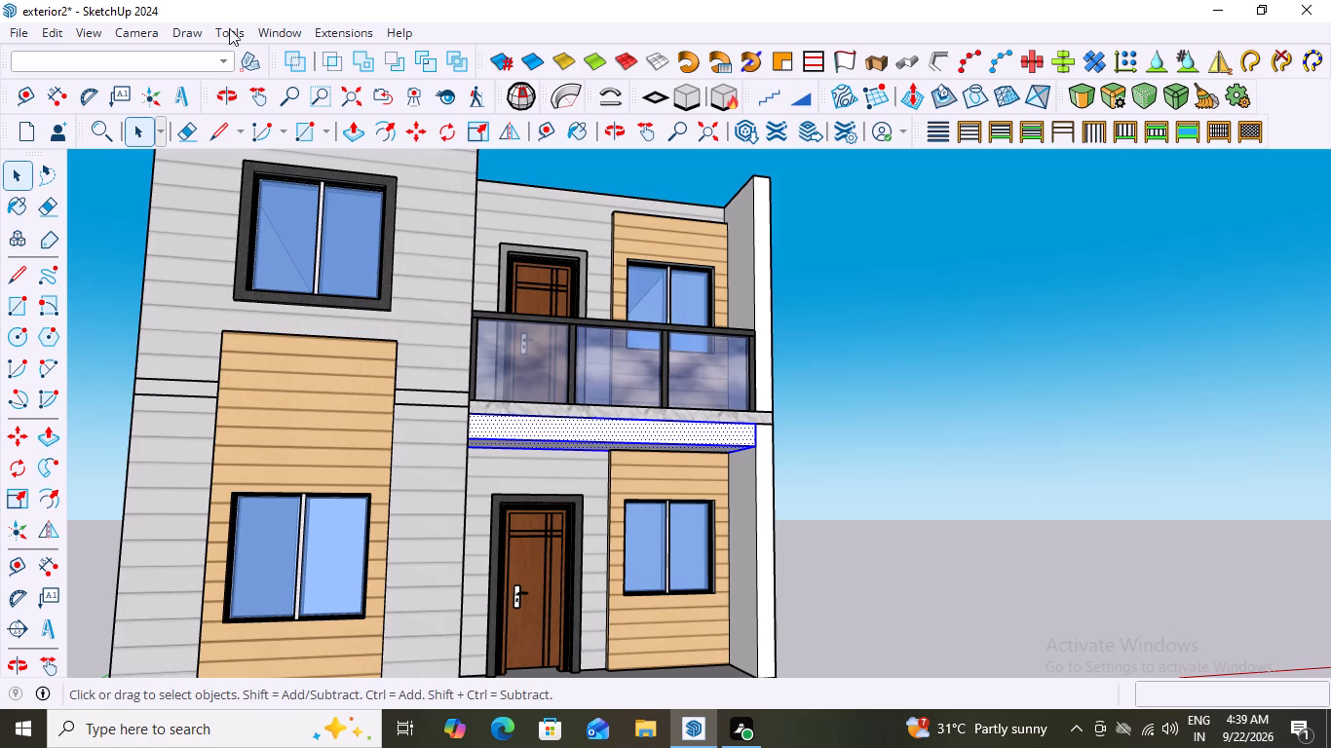
Reopen the Default Tray with the Materials library available for painting.
{"action": "left_click", "coordinate": [286, 28]}
{"action": "left_click", "coordinate": [287, 54]}
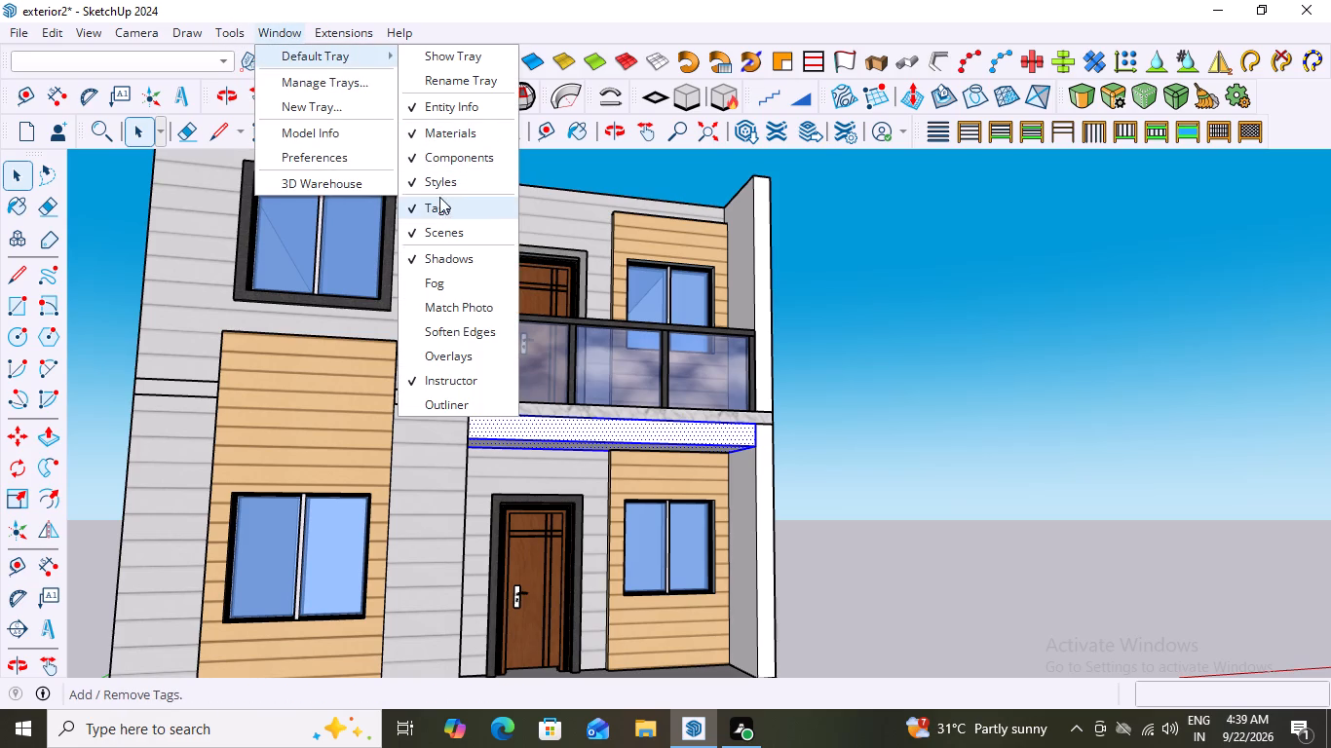
{"action": "left_click", "coordinate": [425, 134]}
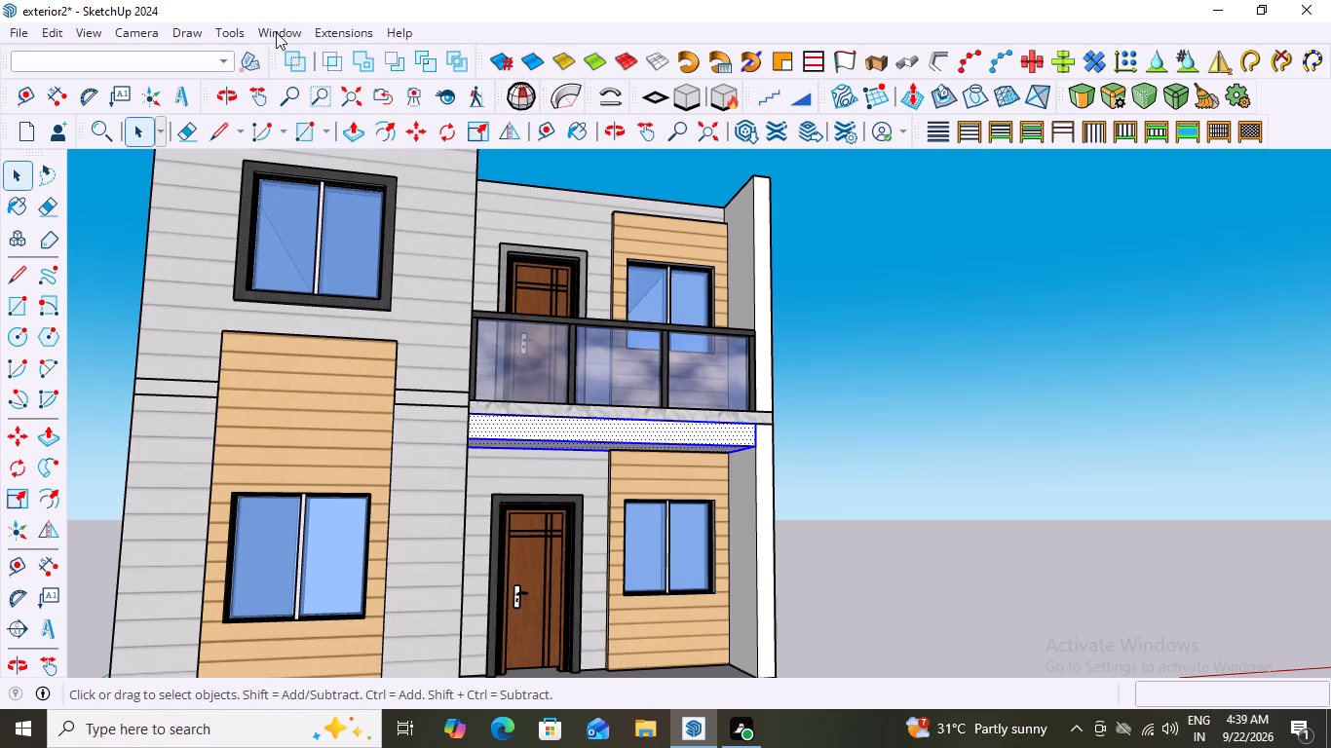
{"action": "left_click", "coordinate": [285, 31]}
{"action": "left_click", "coordinate": [326, 52]}
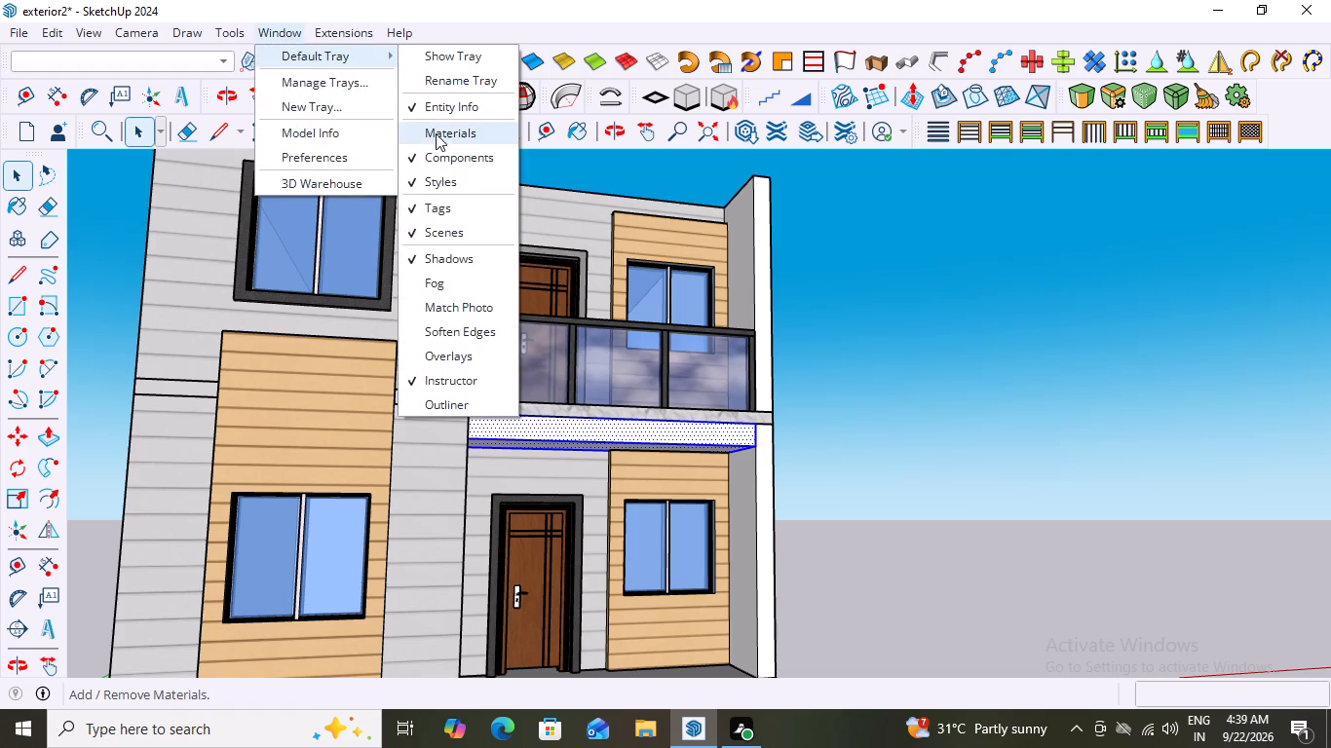
{"action": "left_click", "coordinate": [440, 132]}
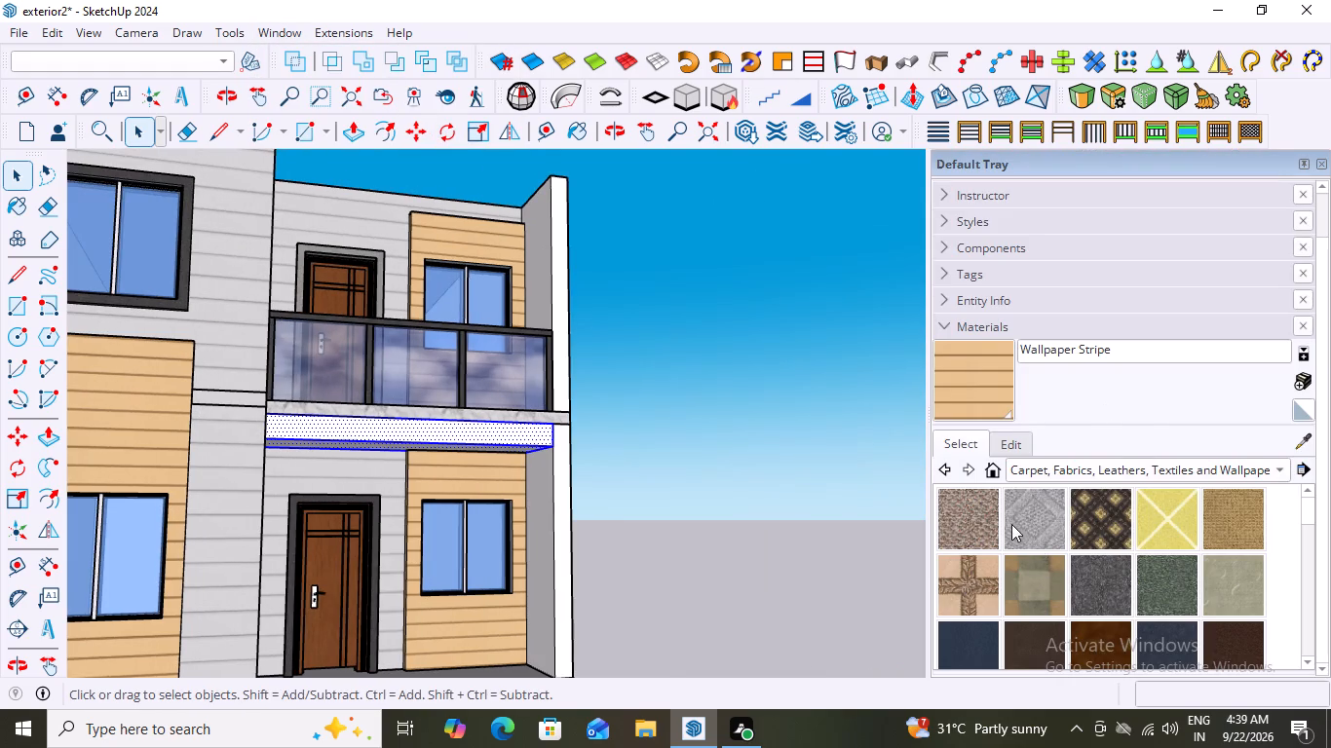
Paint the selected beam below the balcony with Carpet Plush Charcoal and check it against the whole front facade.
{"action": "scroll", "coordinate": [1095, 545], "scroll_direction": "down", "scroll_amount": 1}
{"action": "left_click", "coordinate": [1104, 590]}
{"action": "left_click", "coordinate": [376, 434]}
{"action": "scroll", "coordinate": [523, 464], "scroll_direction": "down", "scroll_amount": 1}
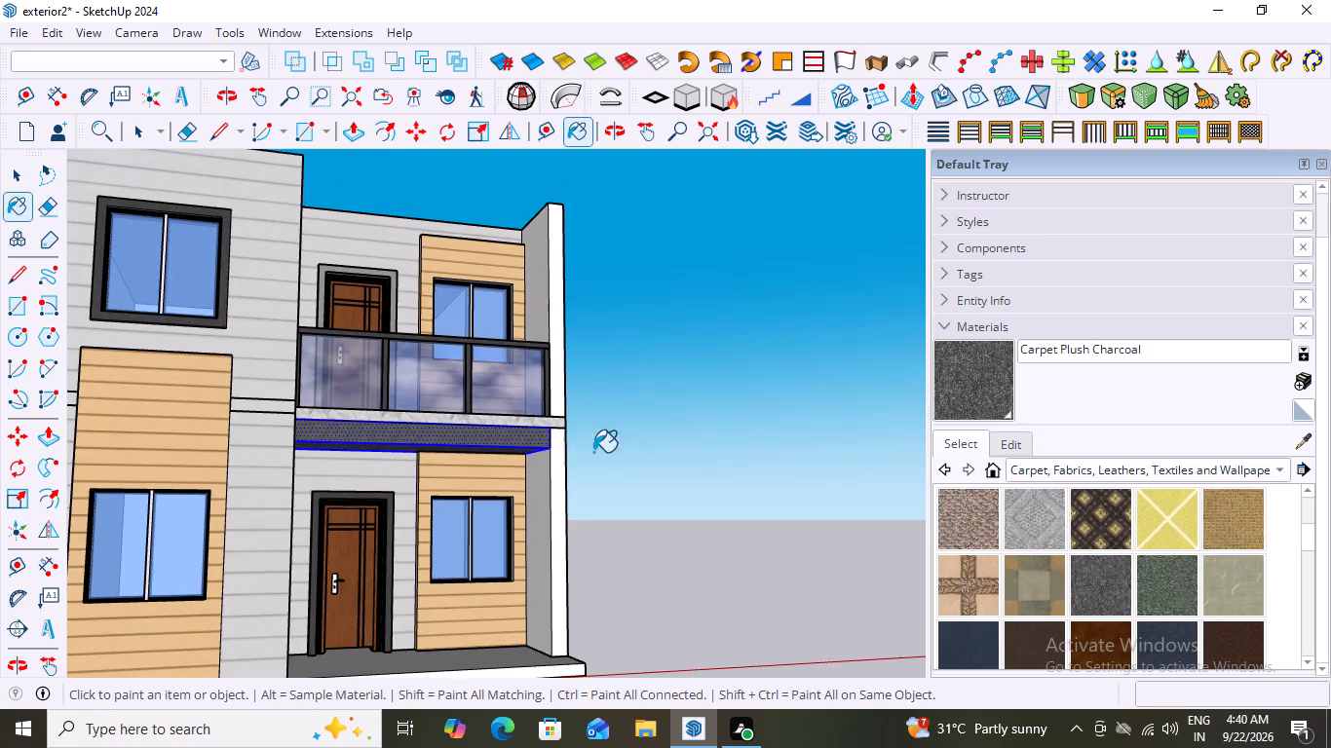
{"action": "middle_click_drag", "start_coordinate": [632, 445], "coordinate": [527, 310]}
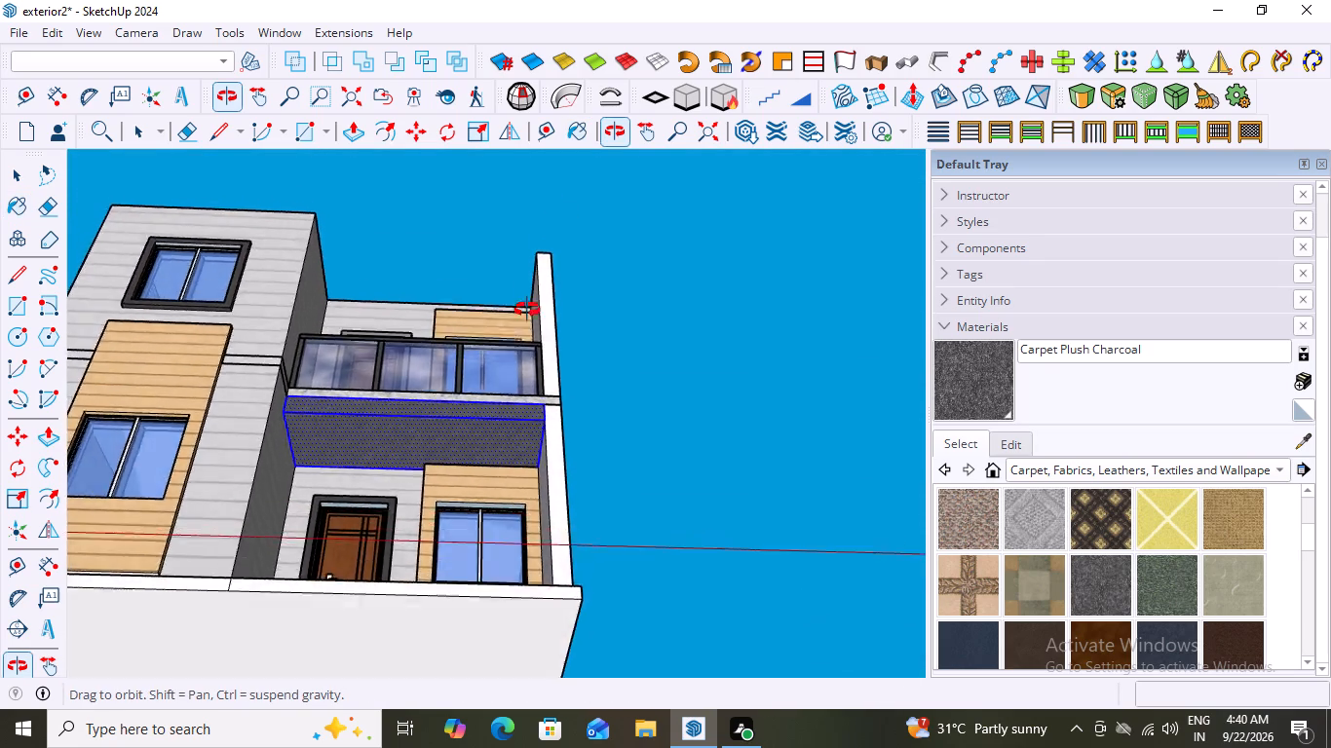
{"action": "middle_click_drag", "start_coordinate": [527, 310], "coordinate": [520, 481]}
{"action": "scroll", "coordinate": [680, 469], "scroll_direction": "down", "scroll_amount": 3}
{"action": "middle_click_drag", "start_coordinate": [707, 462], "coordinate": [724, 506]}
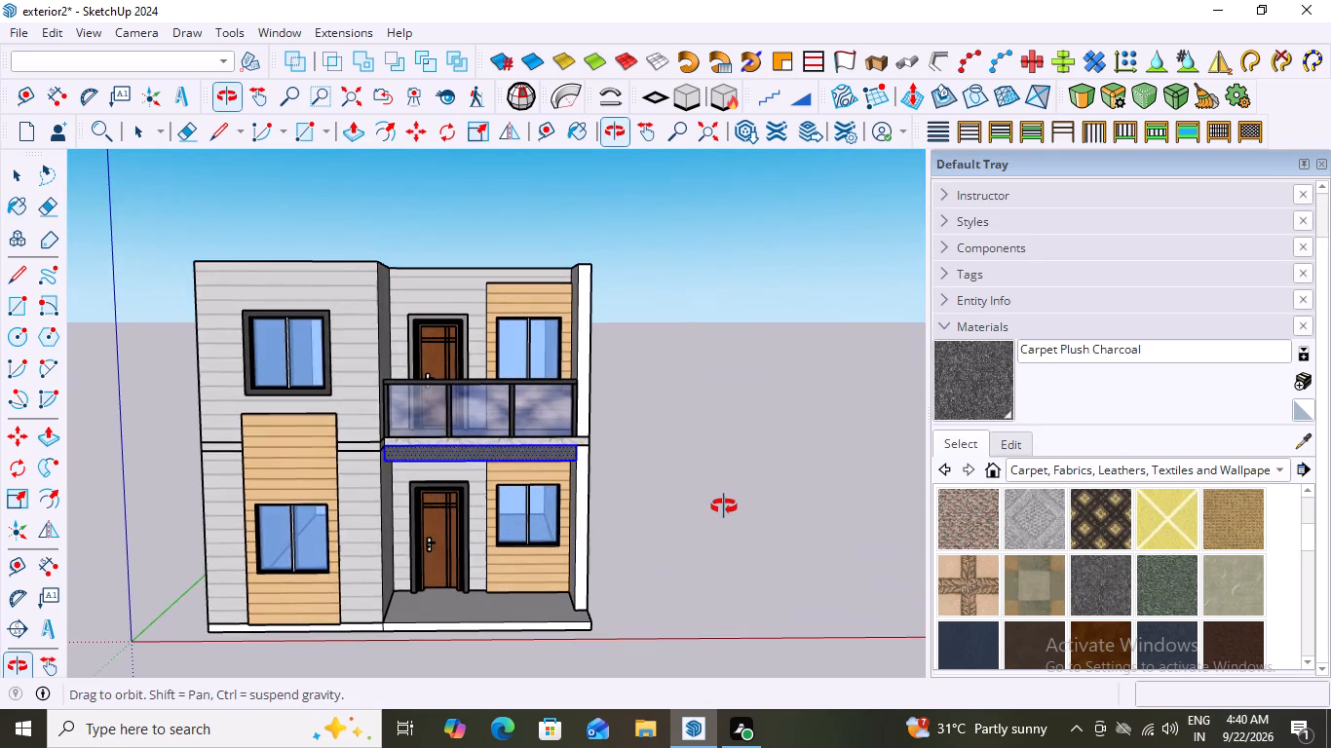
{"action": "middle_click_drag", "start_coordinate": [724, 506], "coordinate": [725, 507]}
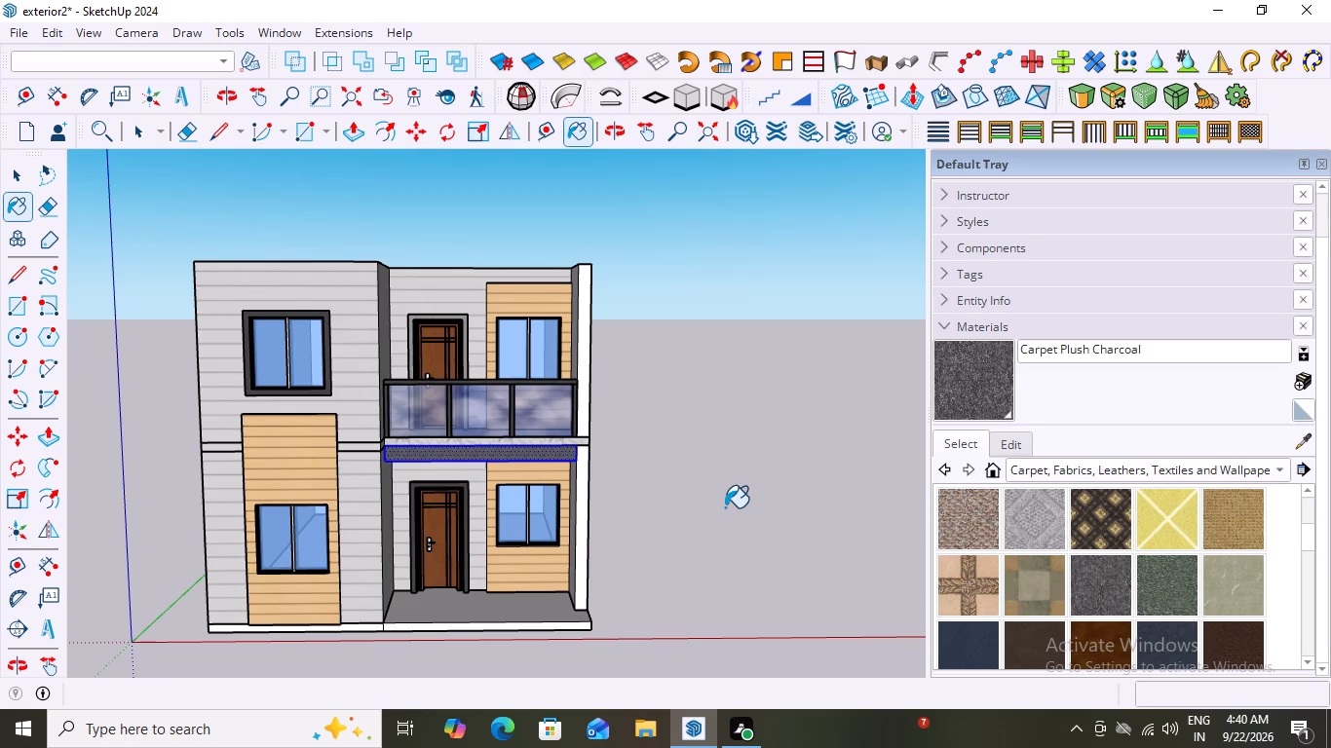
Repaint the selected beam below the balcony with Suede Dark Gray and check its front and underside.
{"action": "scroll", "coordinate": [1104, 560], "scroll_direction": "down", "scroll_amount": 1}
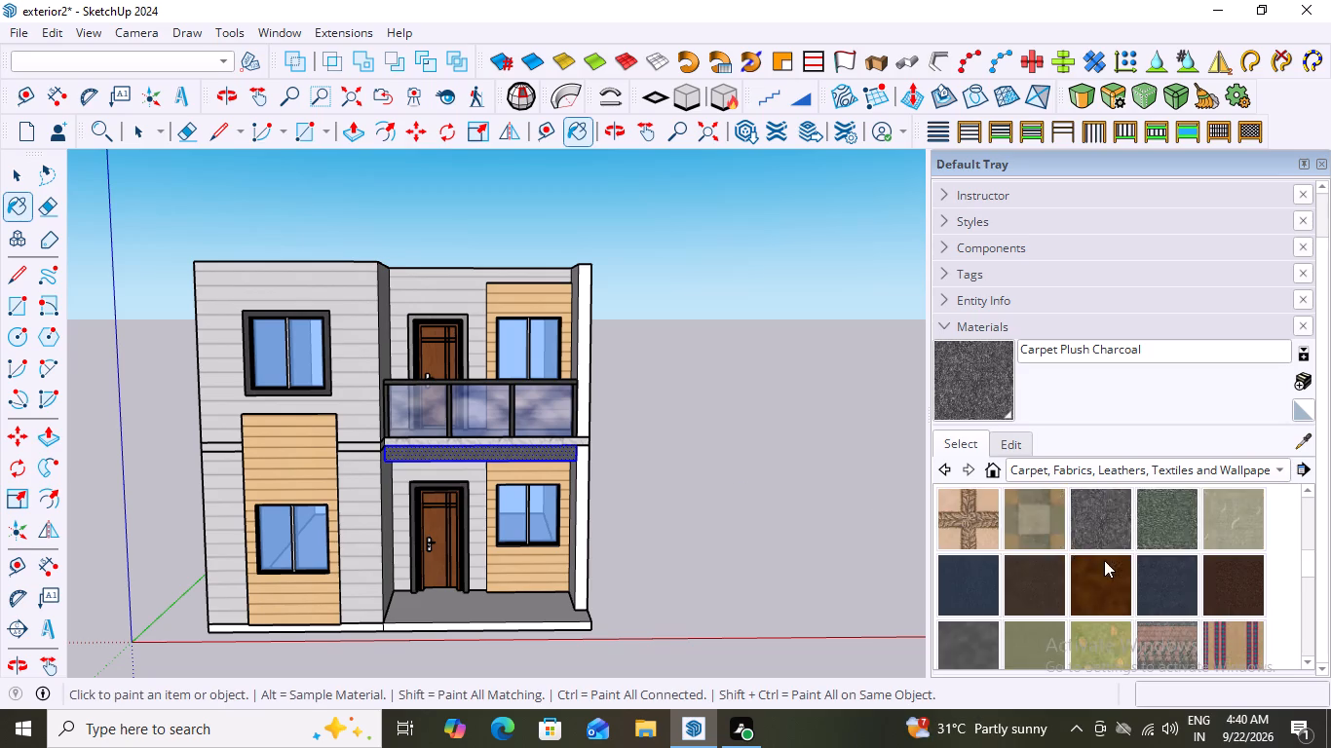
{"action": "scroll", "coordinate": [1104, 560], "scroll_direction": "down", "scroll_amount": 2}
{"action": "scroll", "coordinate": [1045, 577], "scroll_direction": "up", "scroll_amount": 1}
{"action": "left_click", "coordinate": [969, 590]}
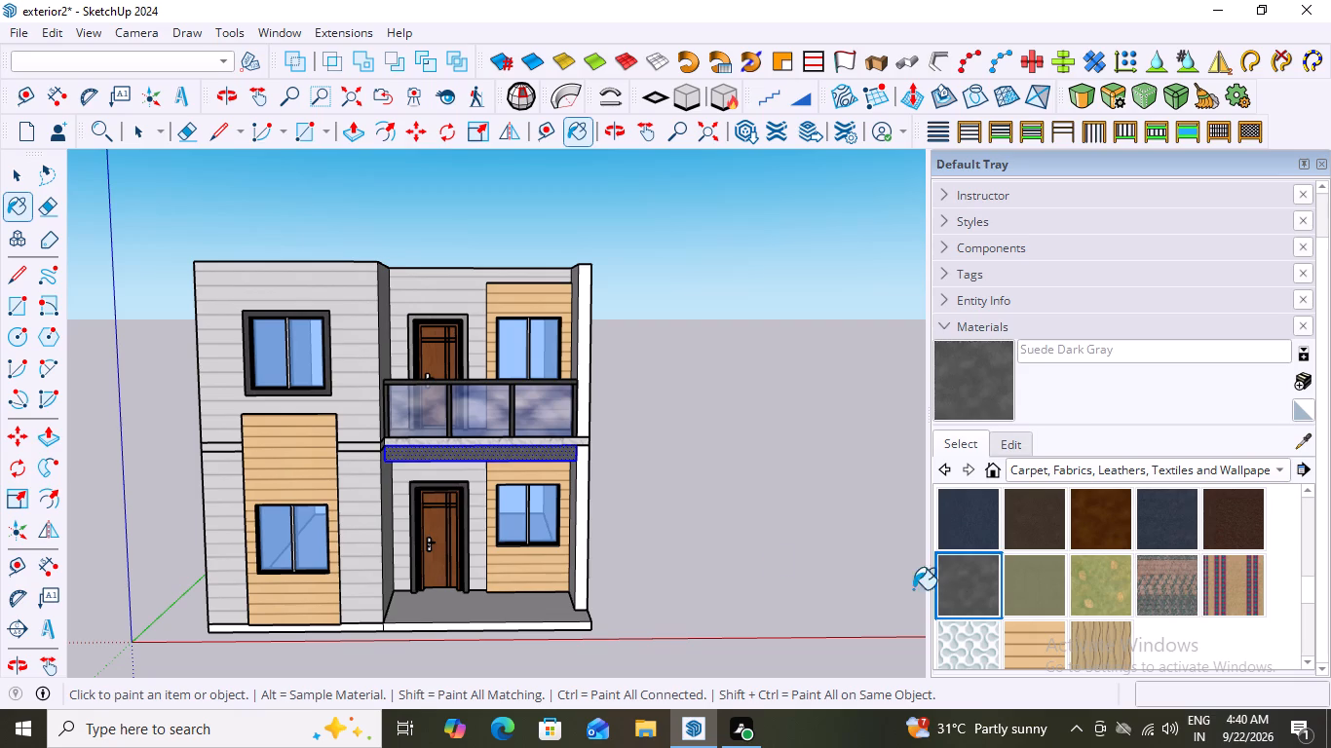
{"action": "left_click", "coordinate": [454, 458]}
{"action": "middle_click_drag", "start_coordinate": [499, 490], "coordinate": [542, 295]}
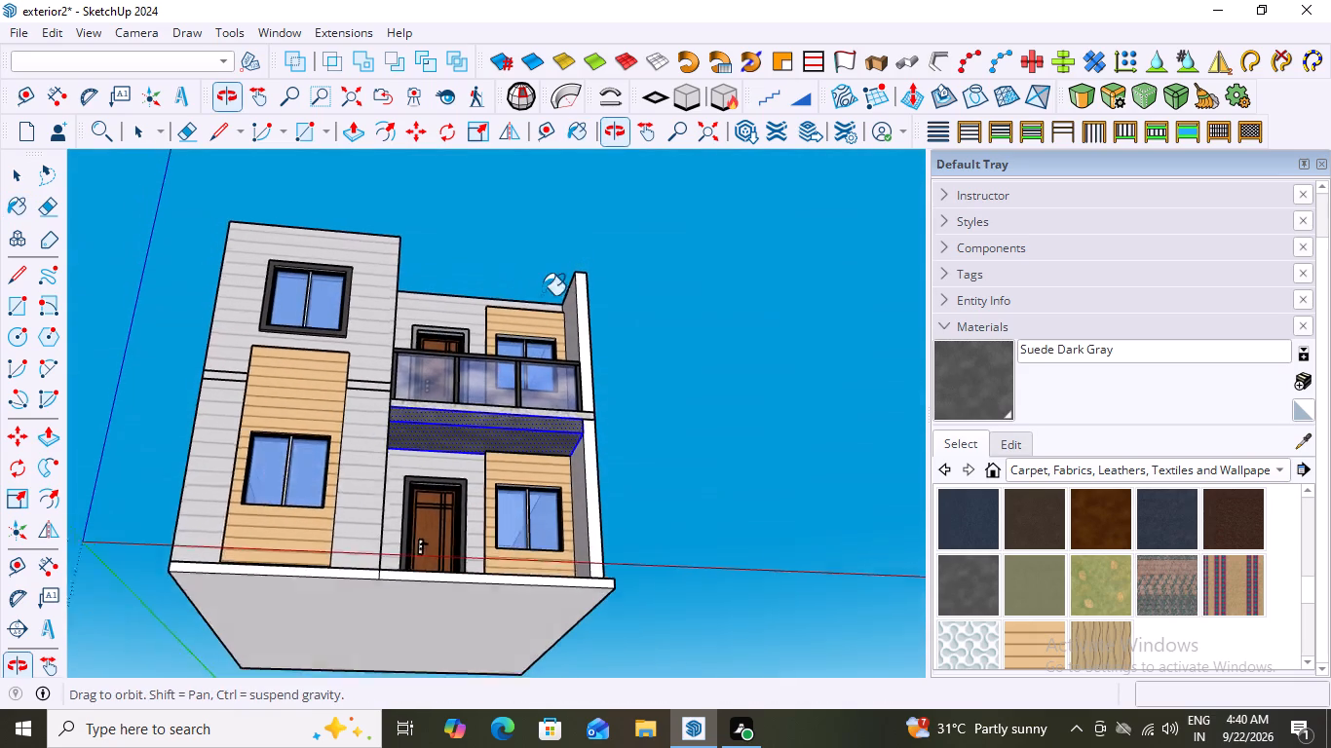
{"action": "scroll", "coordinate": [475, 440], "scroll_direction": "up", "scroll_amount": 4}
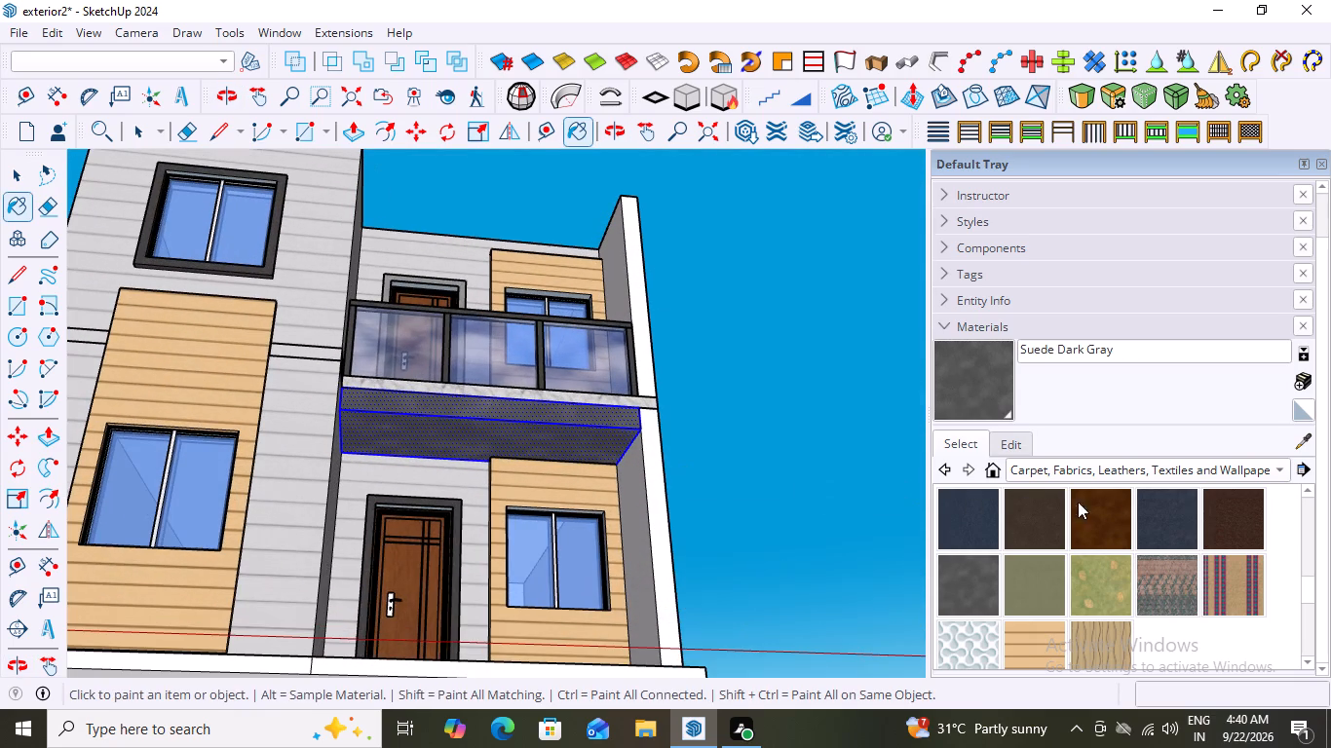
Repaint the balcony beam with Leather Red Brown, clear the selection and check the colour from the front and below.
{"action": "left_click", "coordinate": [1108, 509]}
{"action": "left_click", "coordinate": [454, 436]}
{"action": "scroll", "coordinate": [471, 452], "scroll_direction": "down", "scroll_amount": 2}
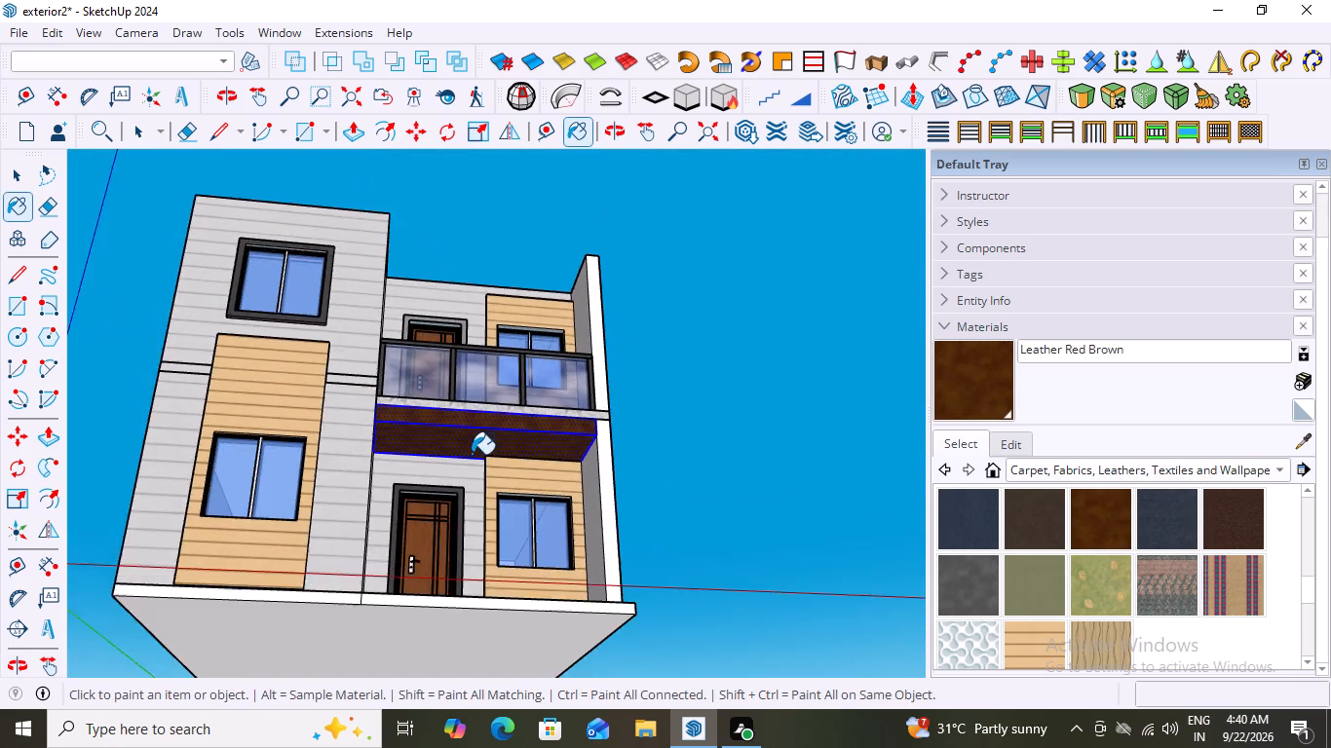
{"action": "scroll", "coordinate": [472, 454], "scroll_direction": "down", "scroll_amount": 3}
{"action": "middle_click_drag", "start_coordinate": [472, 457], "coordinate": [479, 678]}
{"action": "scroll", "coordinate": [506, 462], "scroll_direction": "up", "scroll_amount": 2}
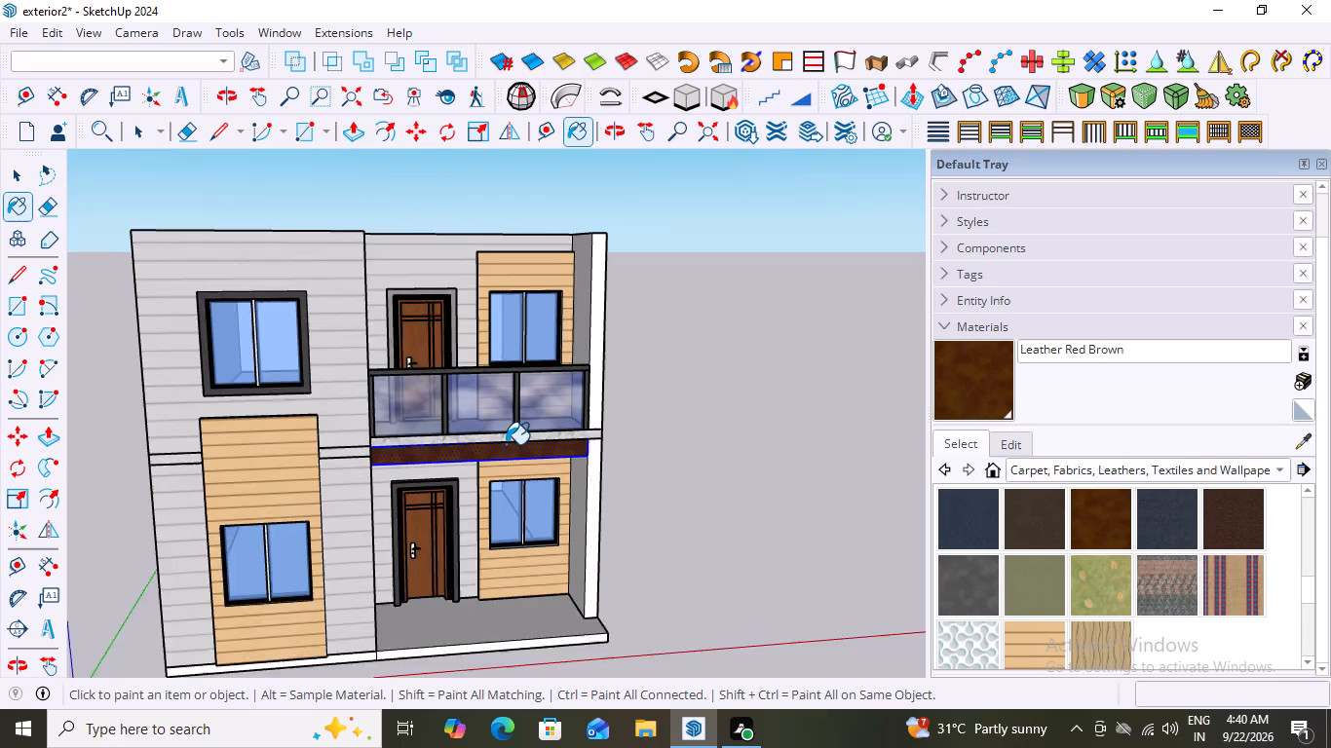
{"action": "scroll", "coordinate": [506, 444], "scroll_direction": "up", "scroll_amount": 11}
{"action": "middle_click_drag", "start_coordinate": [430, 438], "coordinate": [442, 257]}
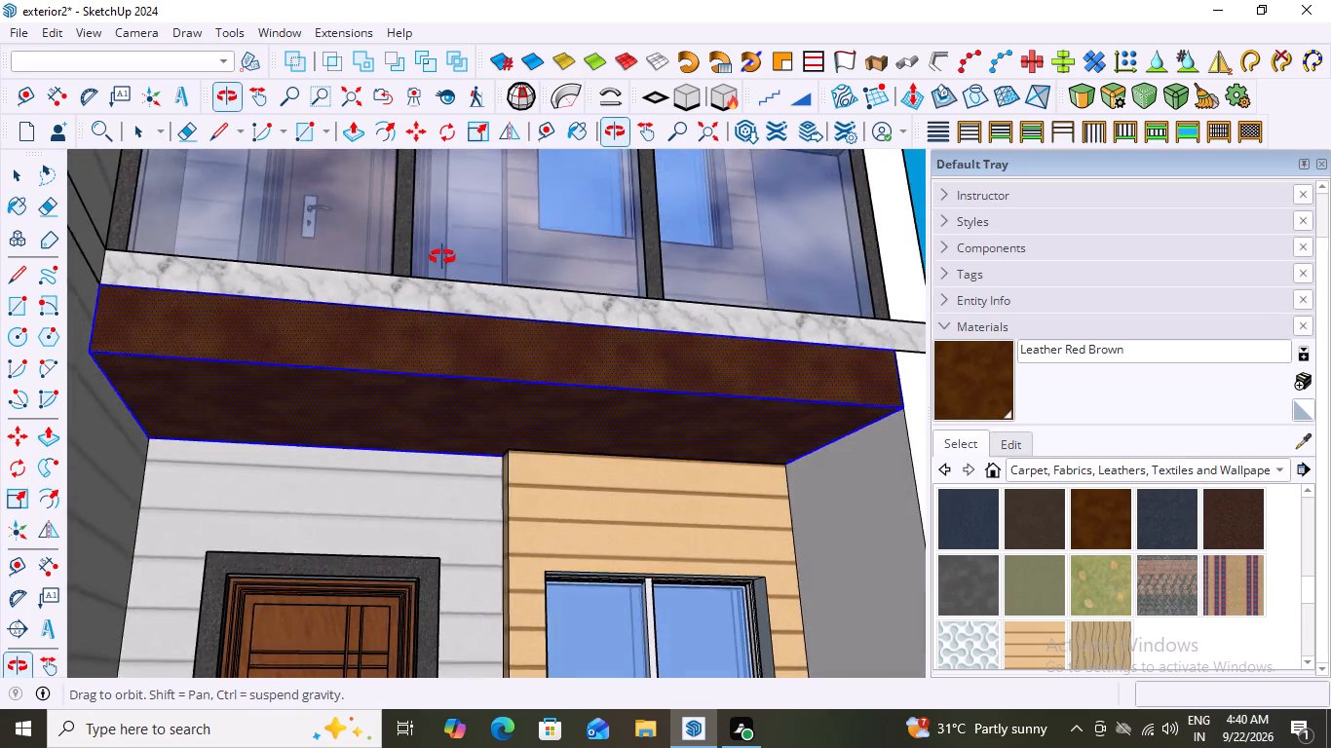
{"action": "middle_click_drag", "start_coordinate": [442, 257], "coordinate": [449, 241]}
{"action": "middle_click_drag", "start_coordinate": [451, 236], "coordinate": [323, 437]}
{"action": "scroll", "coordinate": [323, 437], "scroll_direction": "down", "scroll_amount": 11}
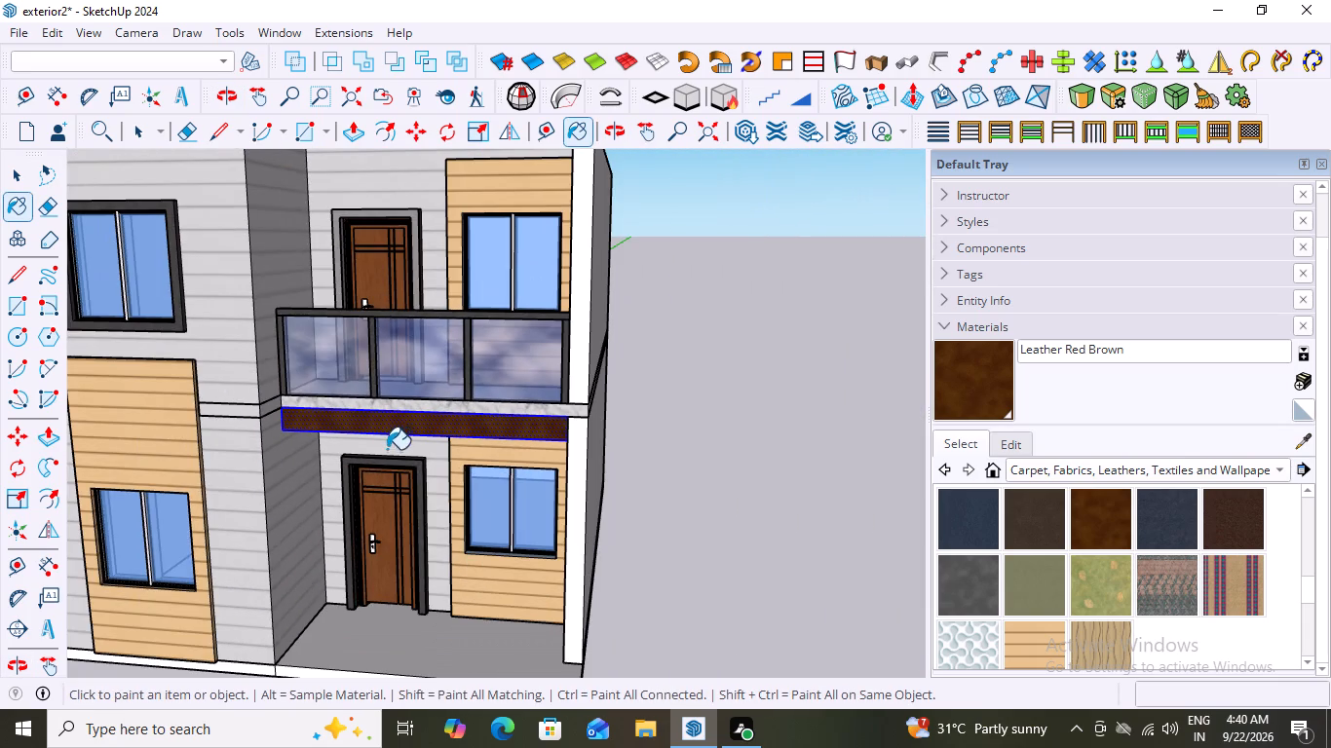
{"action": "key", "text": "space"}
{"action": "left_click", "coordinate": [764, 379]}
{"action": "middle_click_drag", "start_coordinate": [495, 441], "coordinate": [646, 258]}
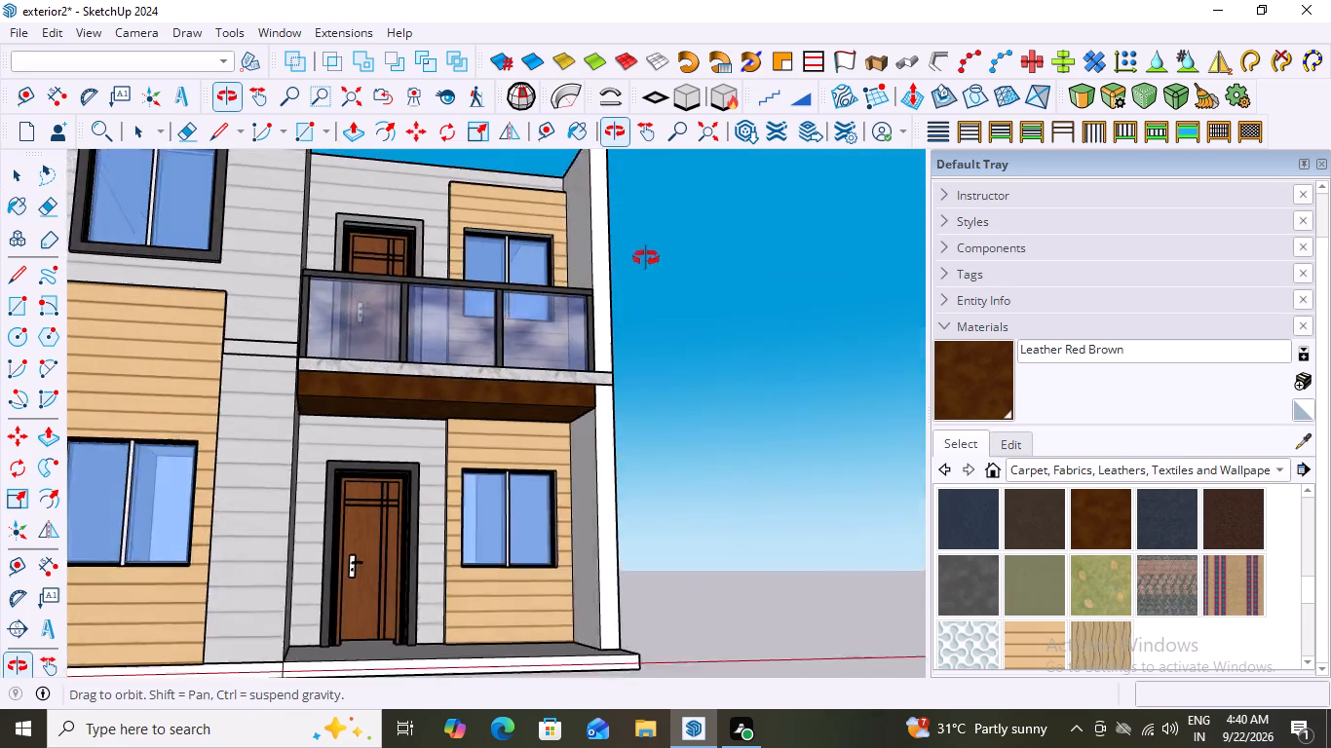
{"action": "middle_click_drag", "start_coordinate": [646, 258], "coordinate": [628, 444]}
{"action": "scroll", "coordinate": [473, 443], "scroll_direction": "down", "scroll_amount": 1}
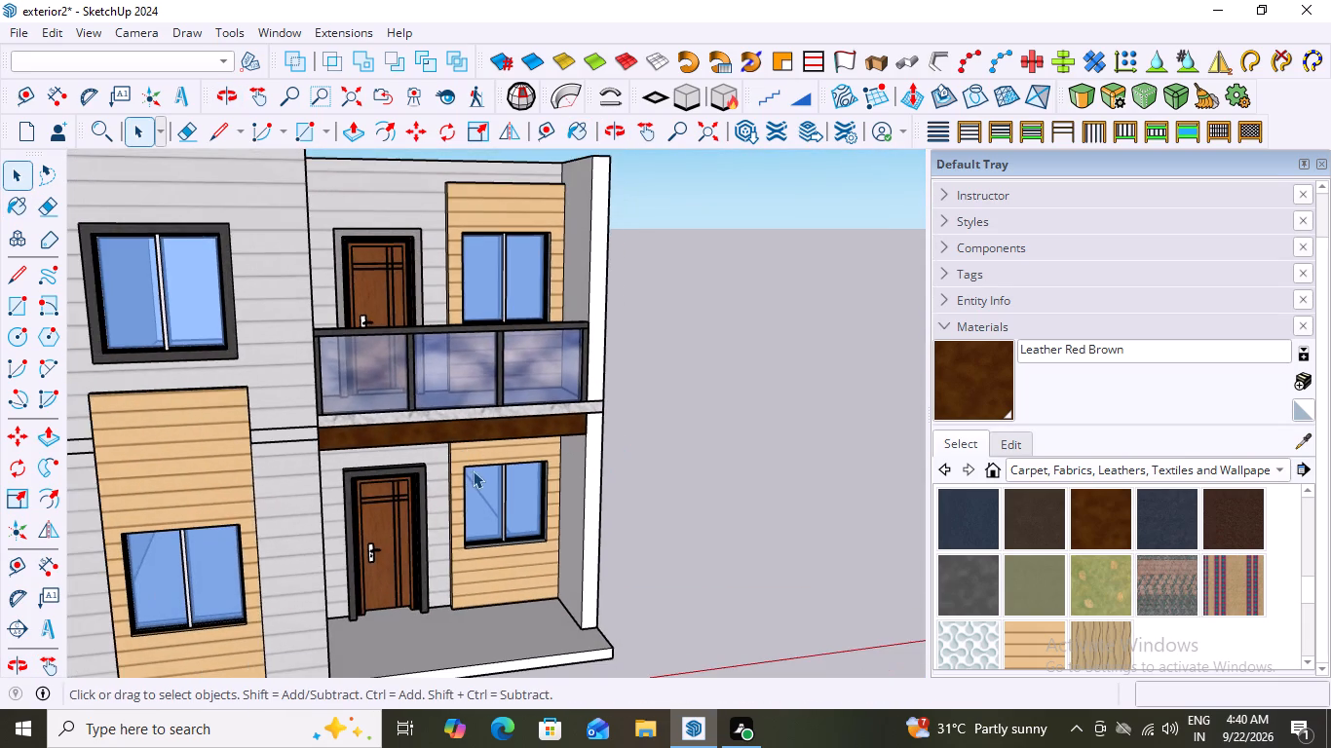
Reselect the front face and underside of the beam below the balcony and paint them with Suede Blue.
{"action": "middle_click_drag", "start_coordinate": [435, 448], "coordinate": [378, 397]}
{"action": "scroll", "coordinate": [378, 397], "scroll_direction": "down", "scroll_amount": 1}
{"action": "scroll", "coordinate": [426, 439], "scroll_direction": "up", "scroll_amount": 5}
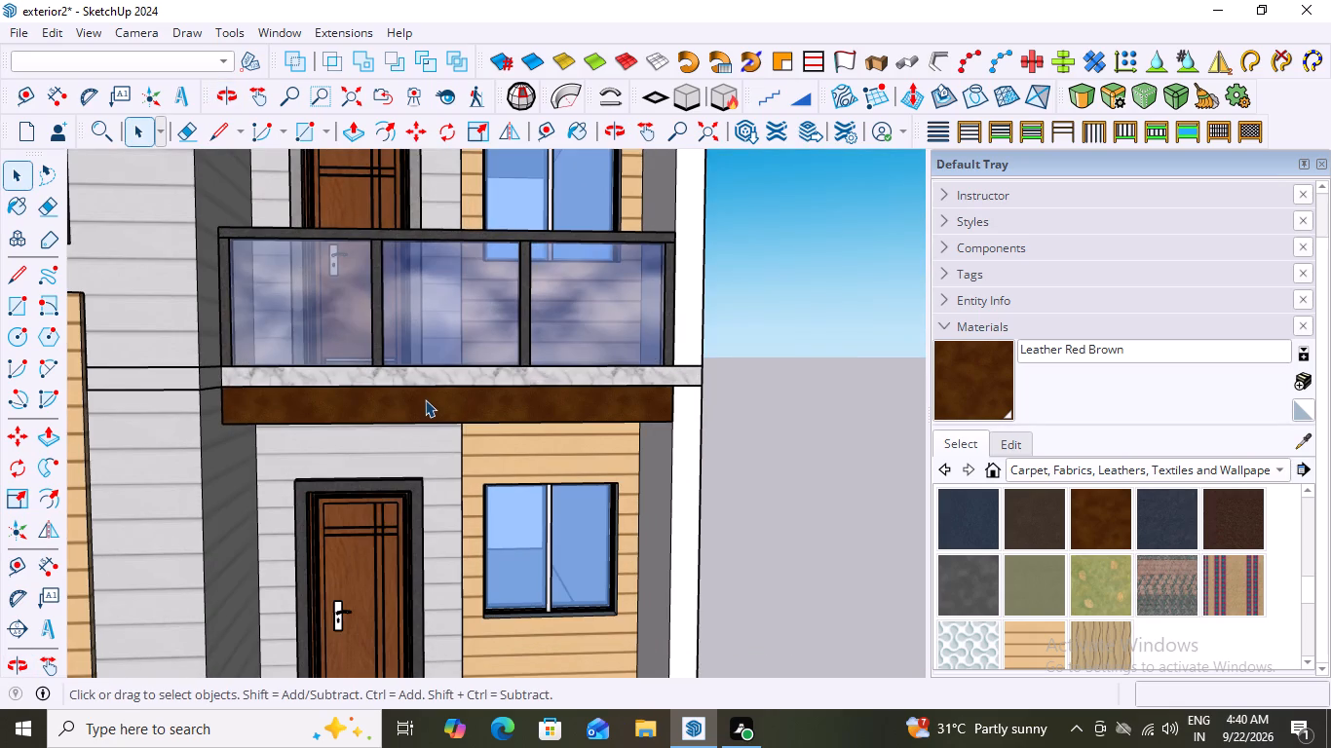
{"action": "left_click", "coordinate": [425, 398]}
{"action": "middle_click_drag", "start_coordinate": [440, 421], "coordinate": [457, 292]}
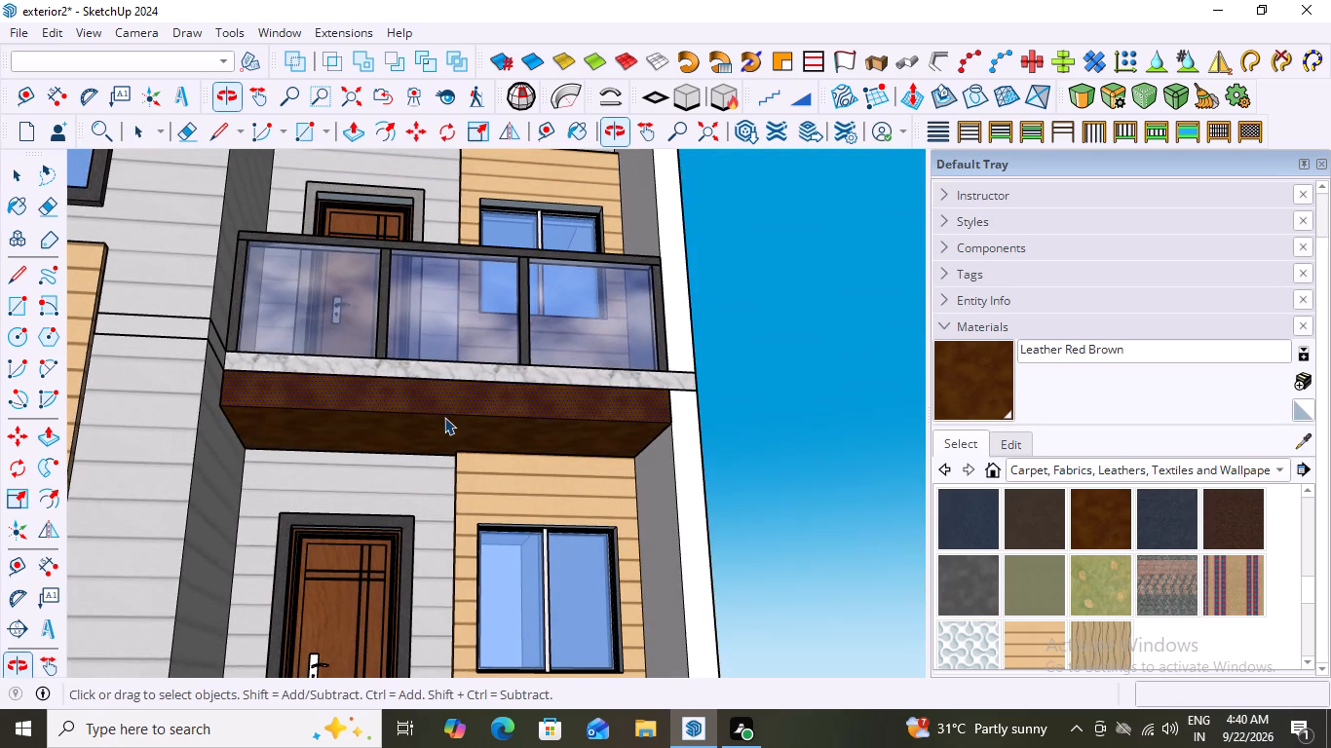
{"action": "double_click", "coordinate": [434, 397]}
{"action": "double_click", "coordinate": [434, 402]}
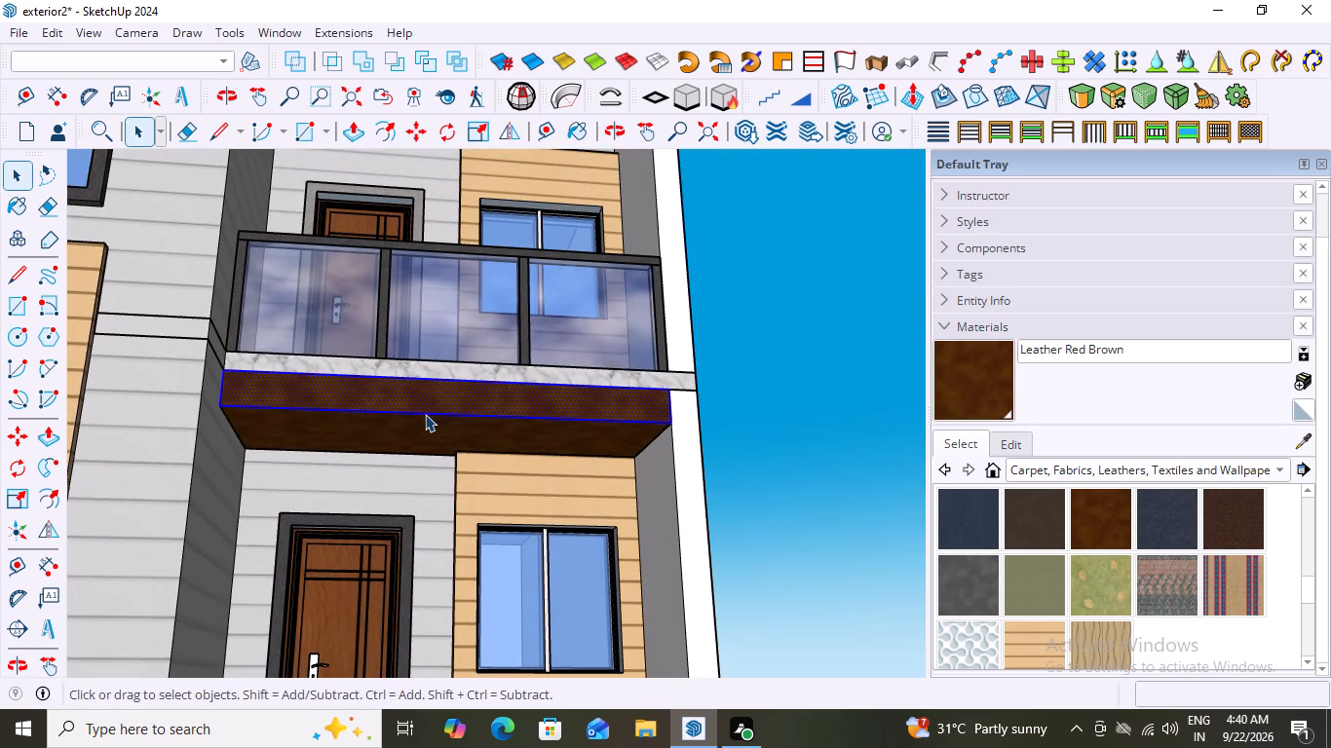
{"action": "double_click", "coordinate": [408, 429]}
{"action": "triple_click", "coordinate": [414, 404]}
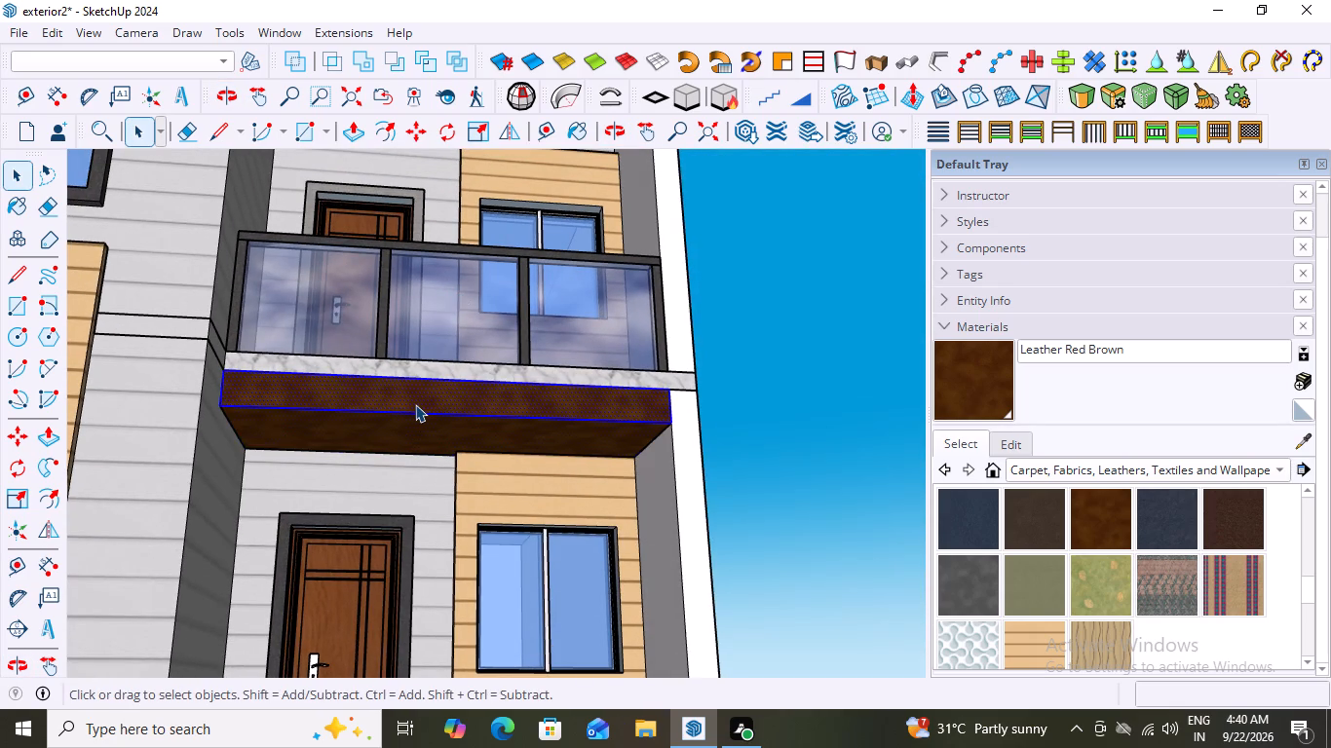
{"action": "double_click", "coordinate": [415, 404]}
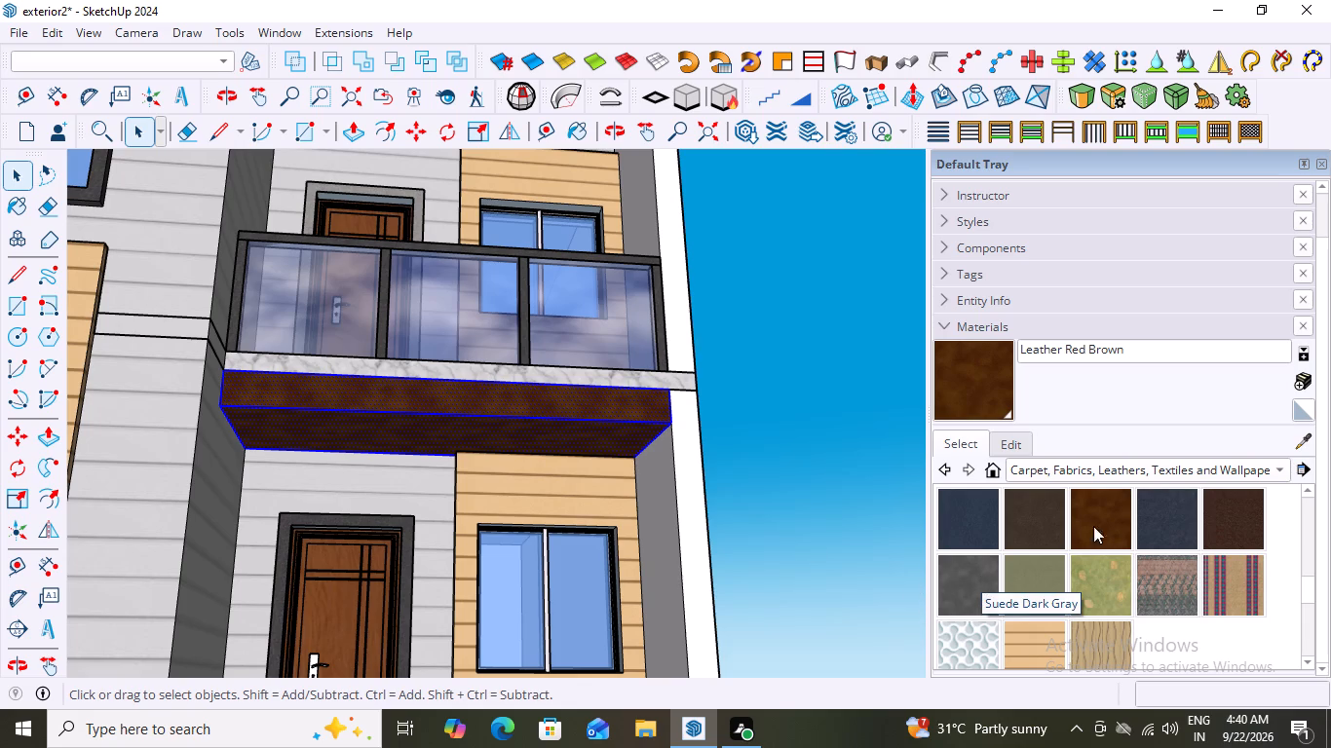
{"action": "left_click", "coordinate": [1151, 519]}
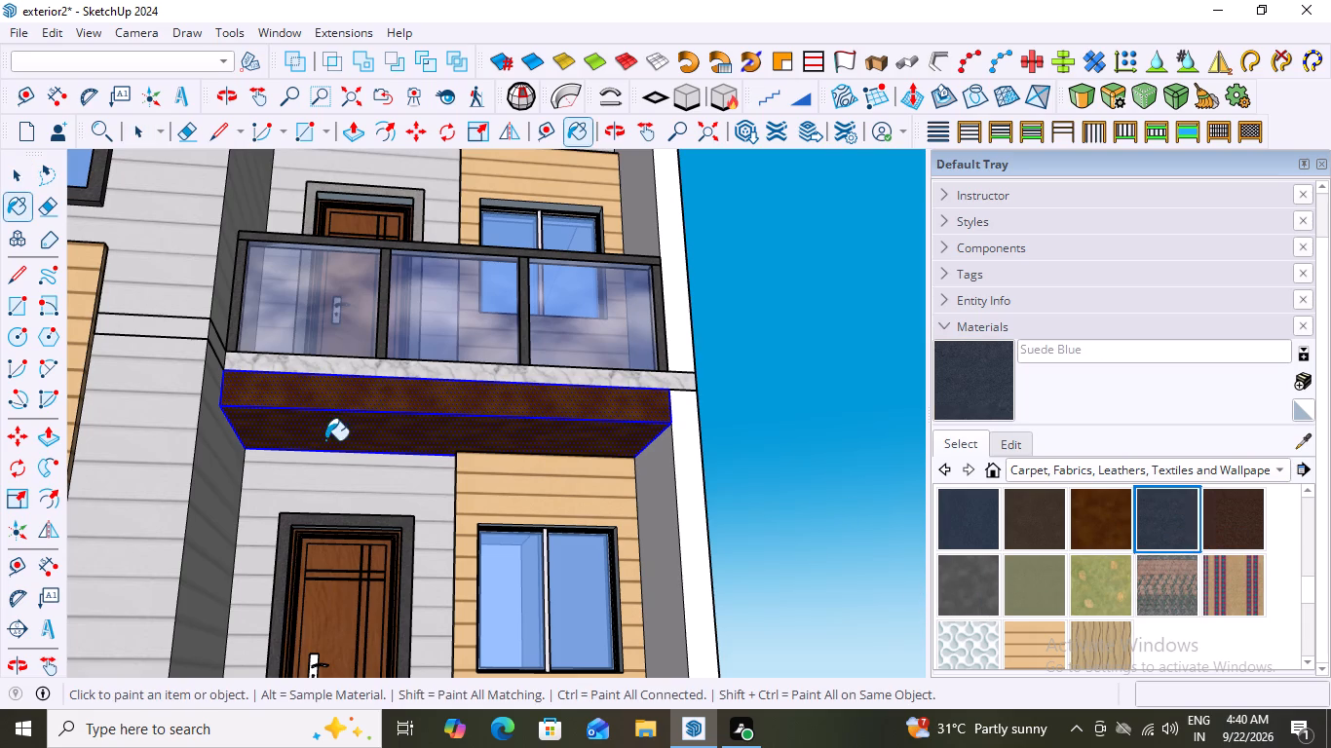
{"action": "left_click", "coordinate": [339, 415]}
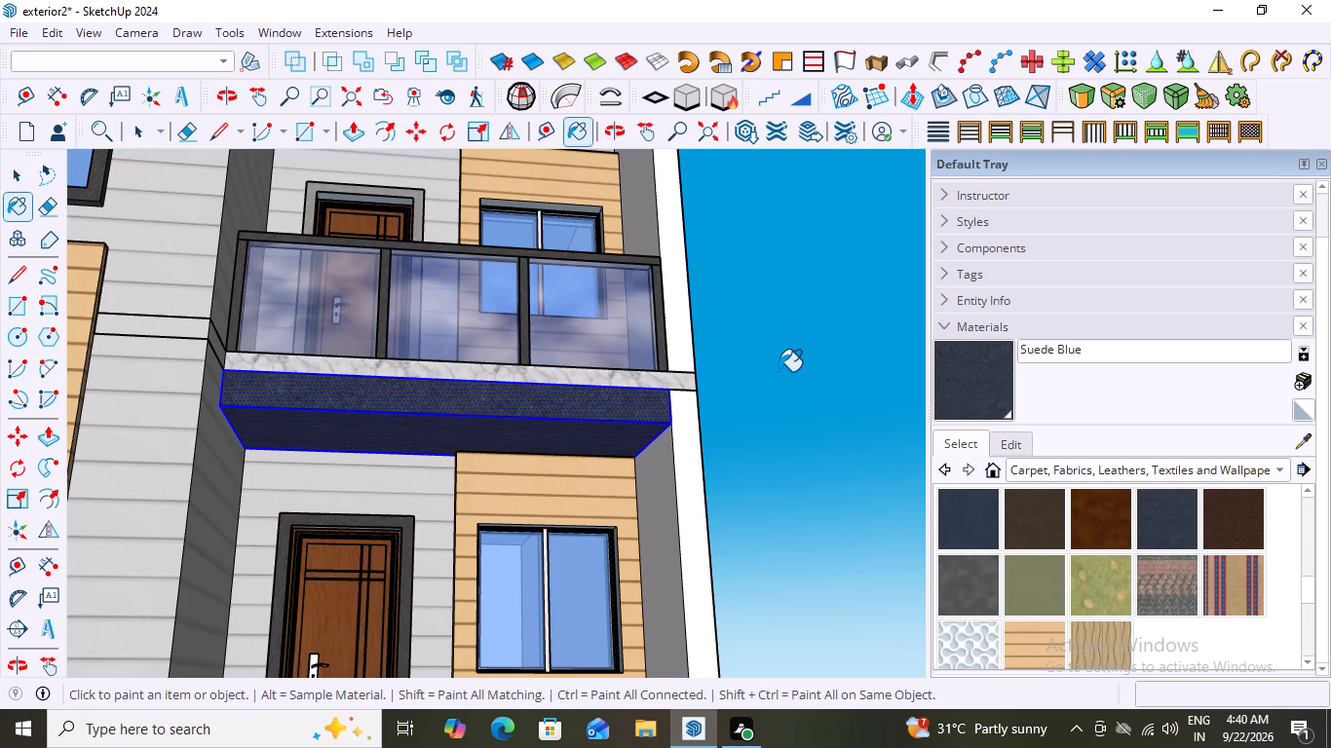
{"action": "key", "text": "space"}
{"action": "left_click", "coordinate": [774, 326]}
{"action": "middle_click_drag", "start_coordinate": [705, 382], "coordinate": [708, 507]}
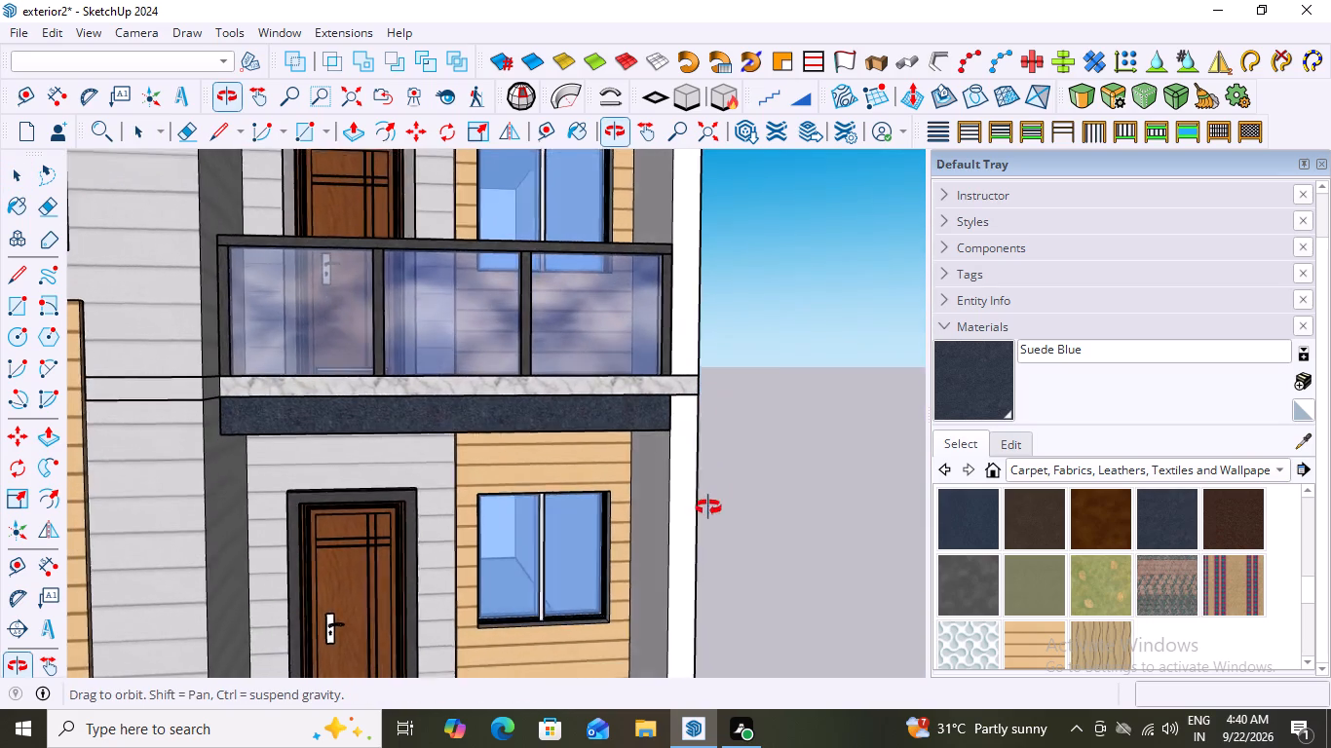
{"action": "middle_click_drag", "start_coordinate": [708, 507], "coordinate": [670, 510]}
{"action": "scroll", "coordinate": [670, 510], "scroll_direction": "down", "scroll_amount": 2}
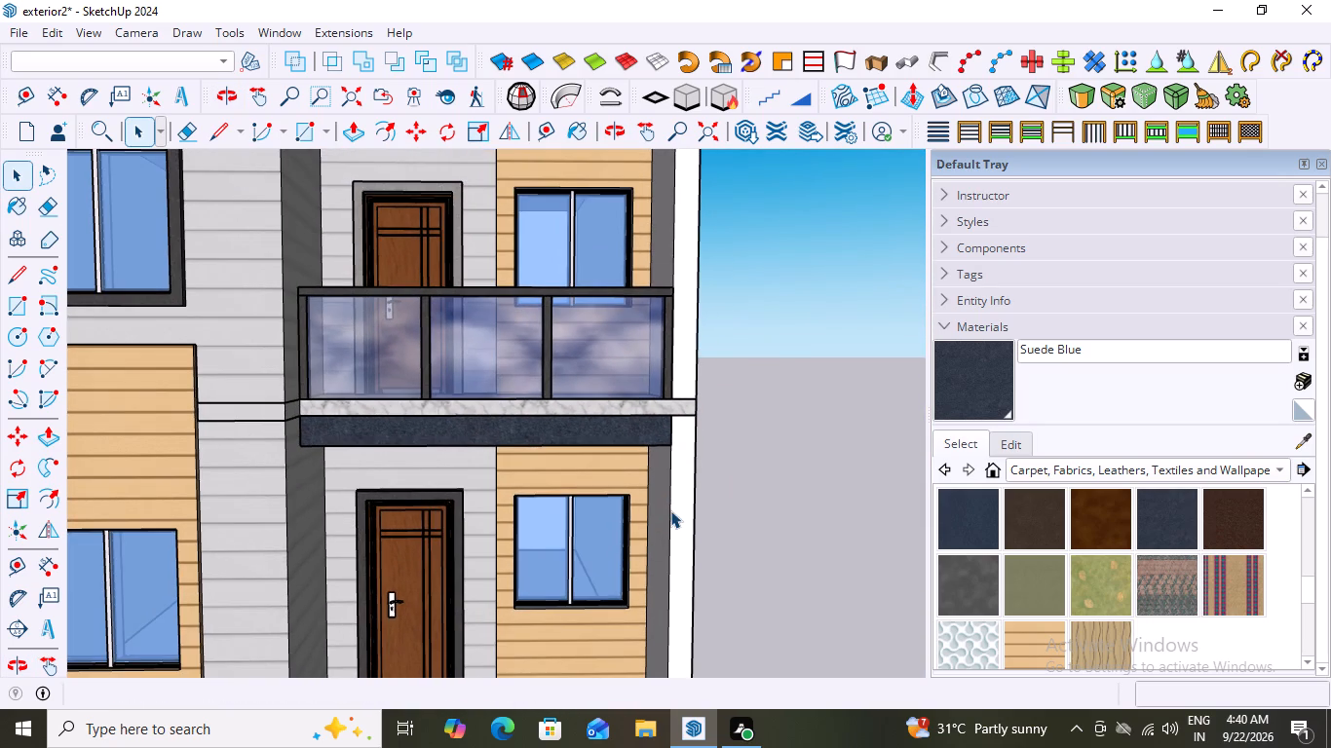
{"action": "scroll", "coordinate": [598, 507], "scroll_direction": "up", "scroll_amount": 5}
{"action": "scroll", "coordinate": [552, 414], "scroll_direction": "down", "scroll_amount": 5}
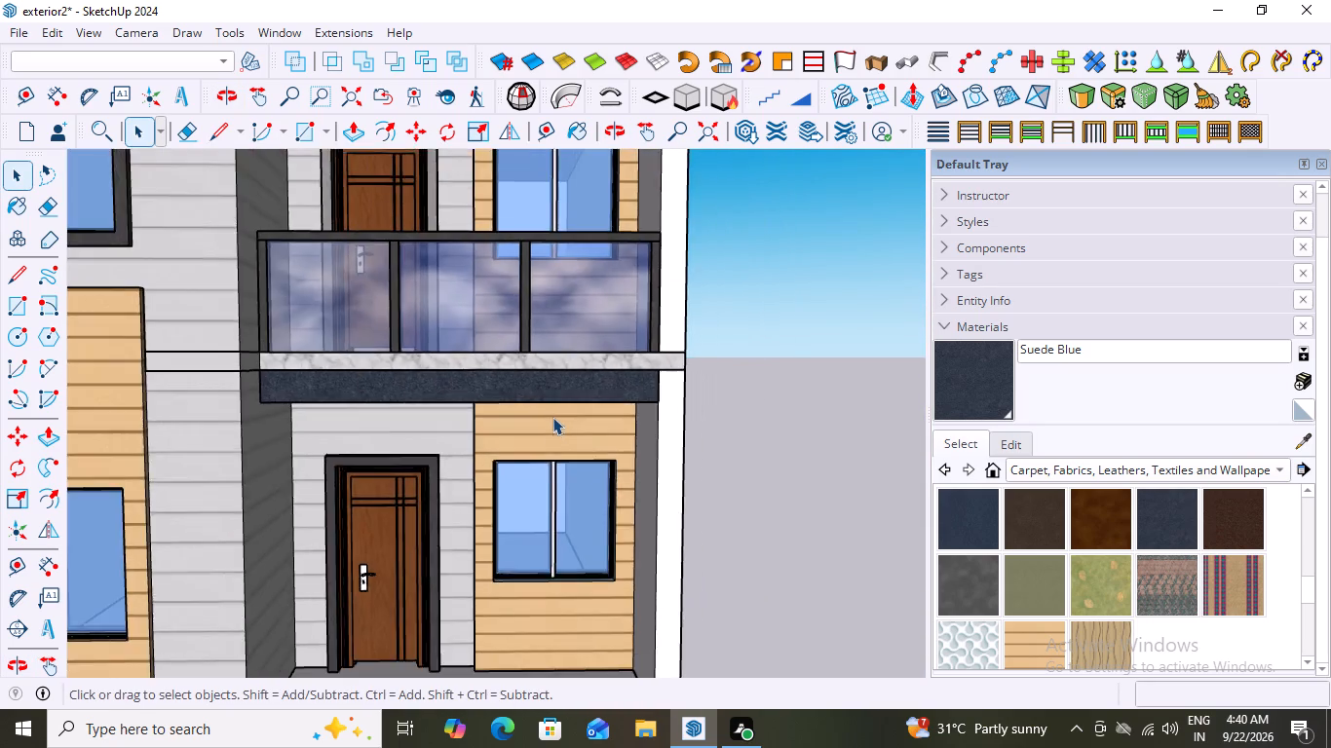
Repaint the front face and underside of the beam below the balcony with Suede Dark Gray.
{"action": "scroll", "coordinate": [552, 417], "scroll_direction": "down", "scroll_amount": 4}
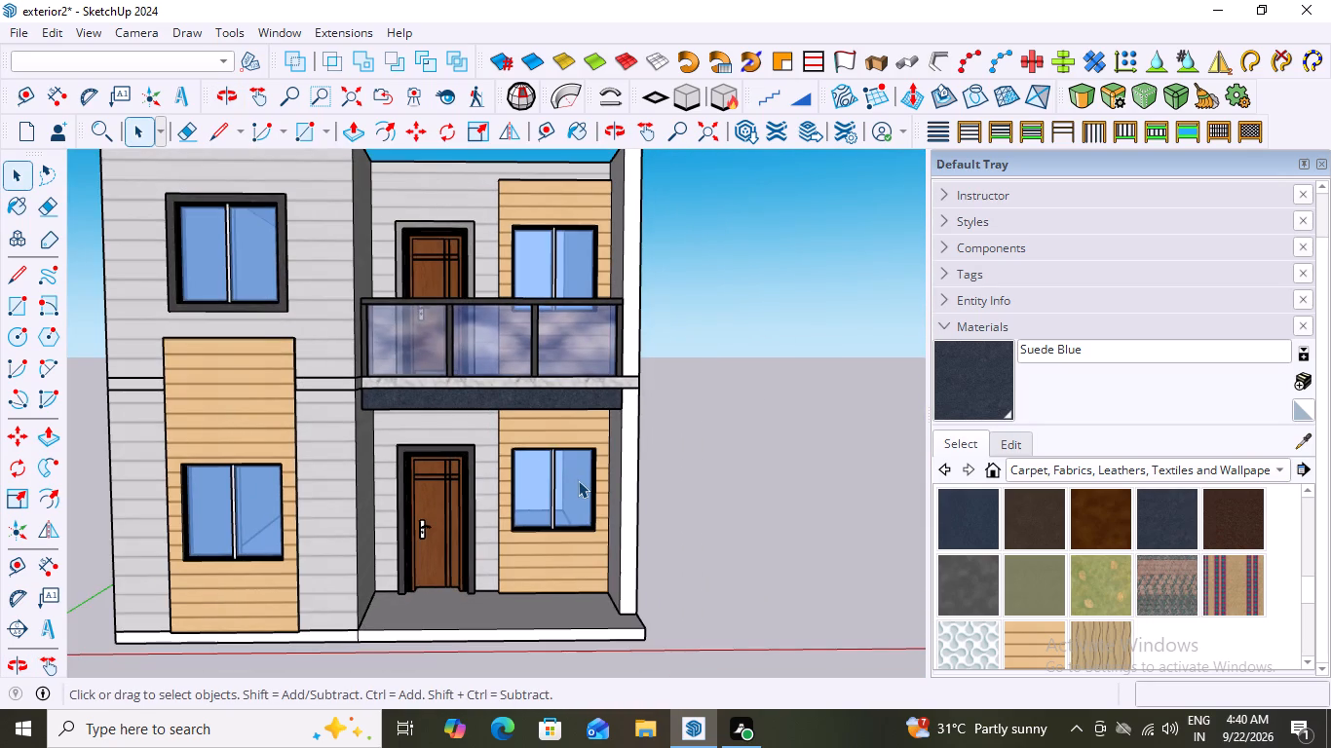
{"action": "left_click", "coordinate": [962, 587]}
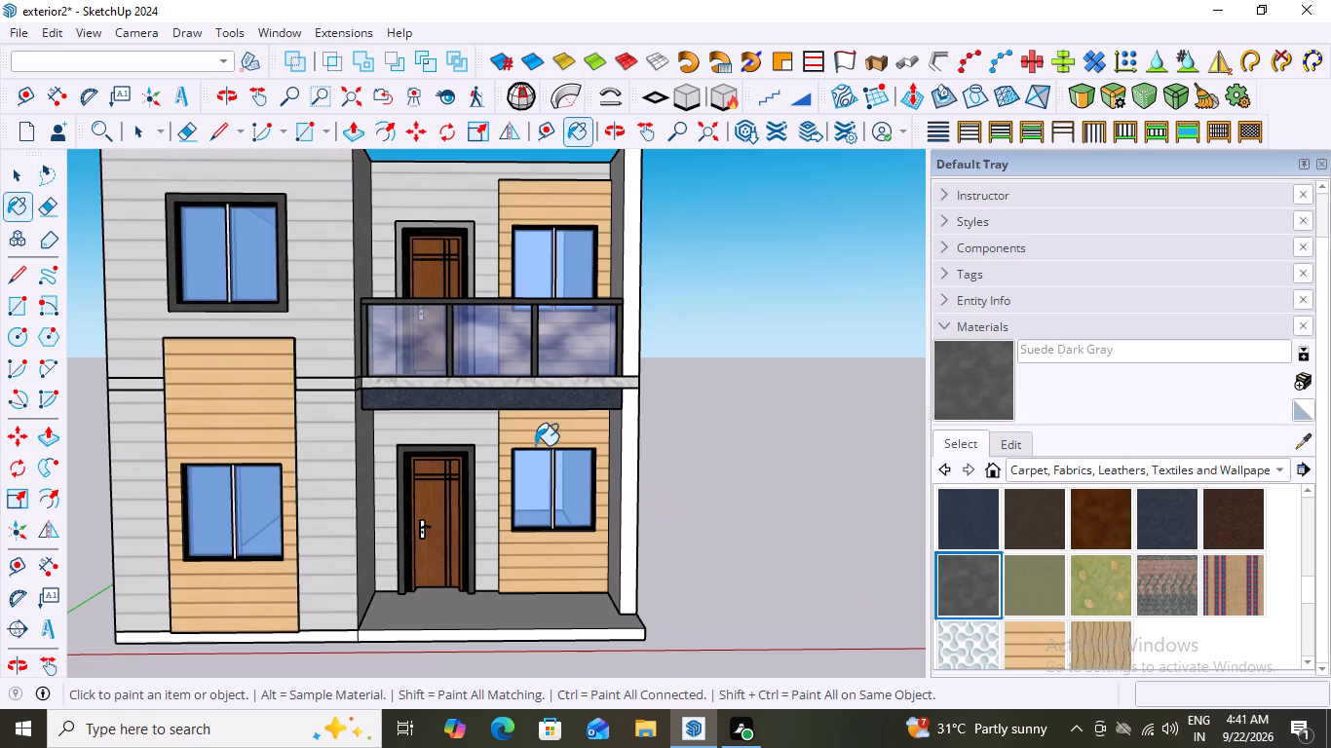
{"action": "scroll", "coordinate": [532, 438], "scroll_direction": "up", "scroll_amount": 6}
{"action": "left_click", "coordinate": [535, 384]}
{"action": "middle_click_drag", "start_coordinate": [538, 421], "coordinate": [571, 284]}
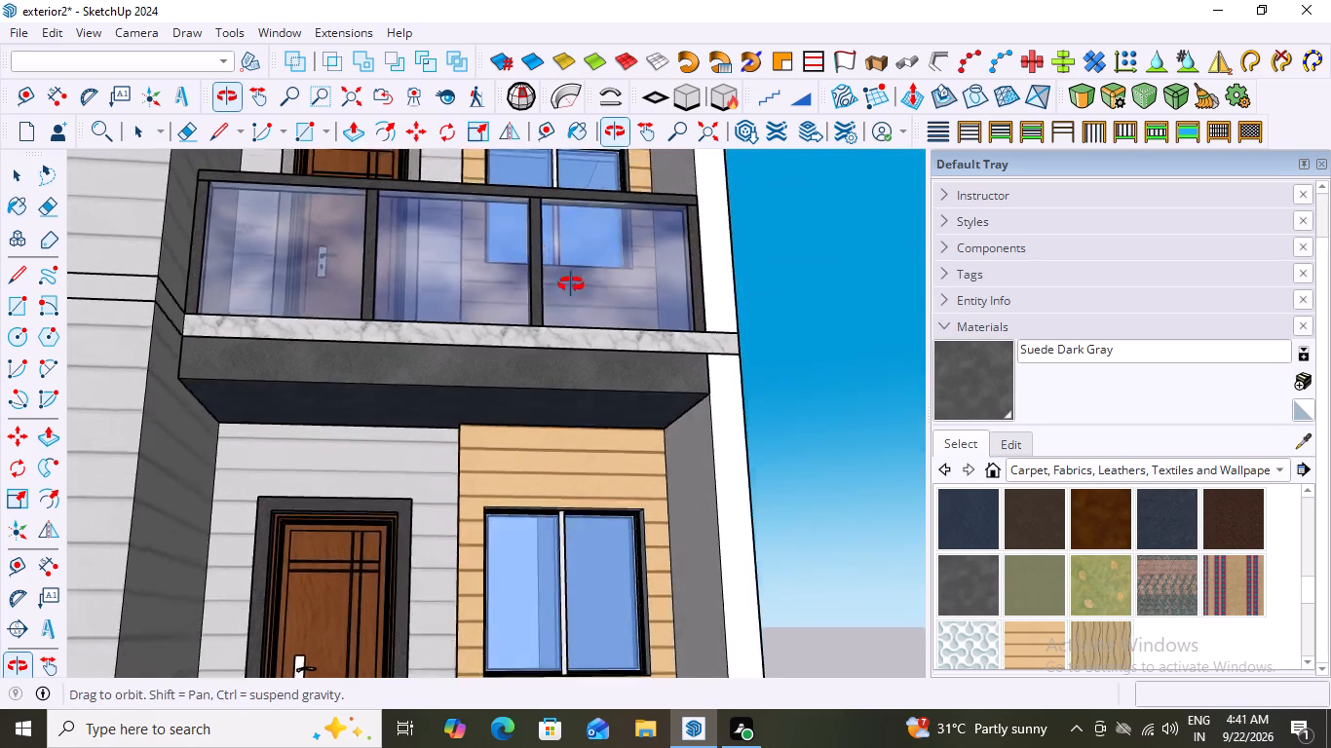
{"action": "middle_click_drag", "start_coordinate": [571, 284], "coordinate": [580, 253]}
{"action": "scroll", "coordinate": [479, 435], "scroll_direction": "up", "scroll_amount": 6}
{"action": "left_click", "coordinate": [480, 406]}
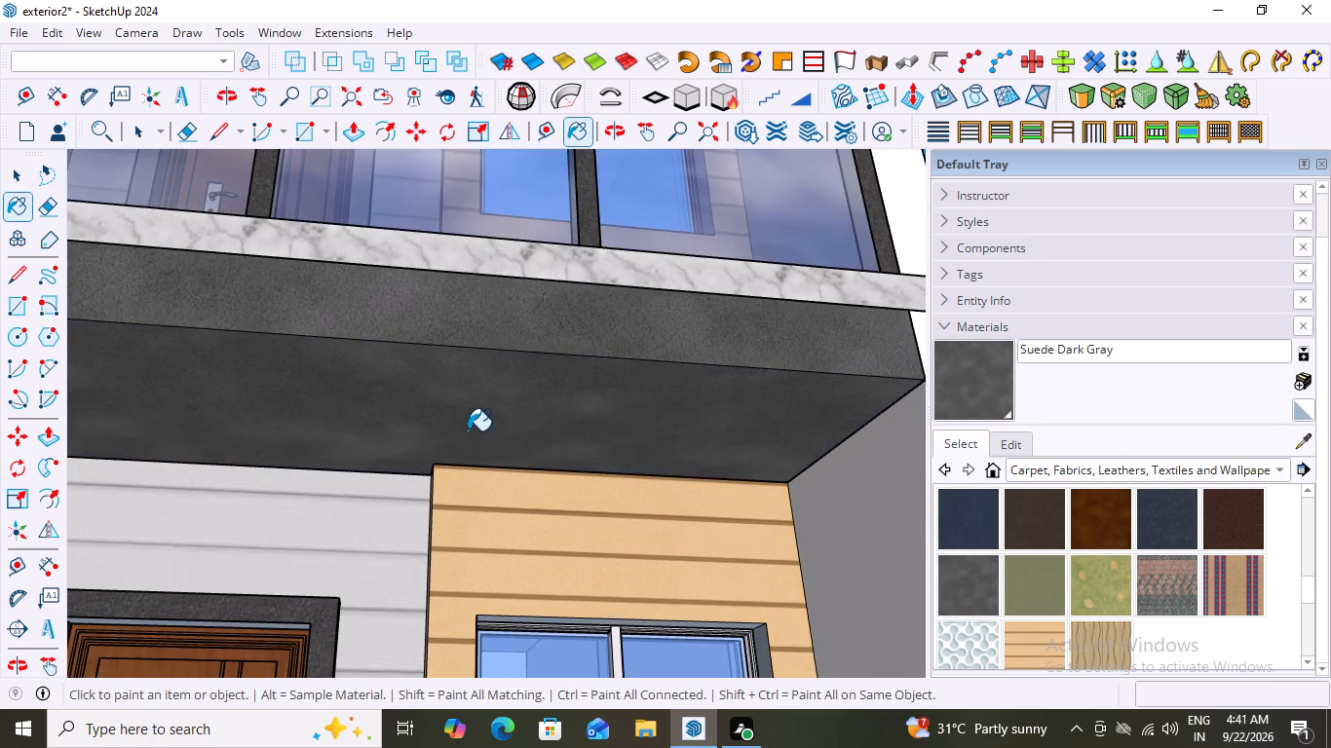
Clear the selection and examine the beam's colour against the whole facade from the front, above and below.
{"action": "scroll", "coordinate": [468, 430], "scroll_direction": "down", "scroll_amount": 10}
{"action": "middle_click_drag", "start_coordinate": [476, 425], "coordinate": [458, 663]}
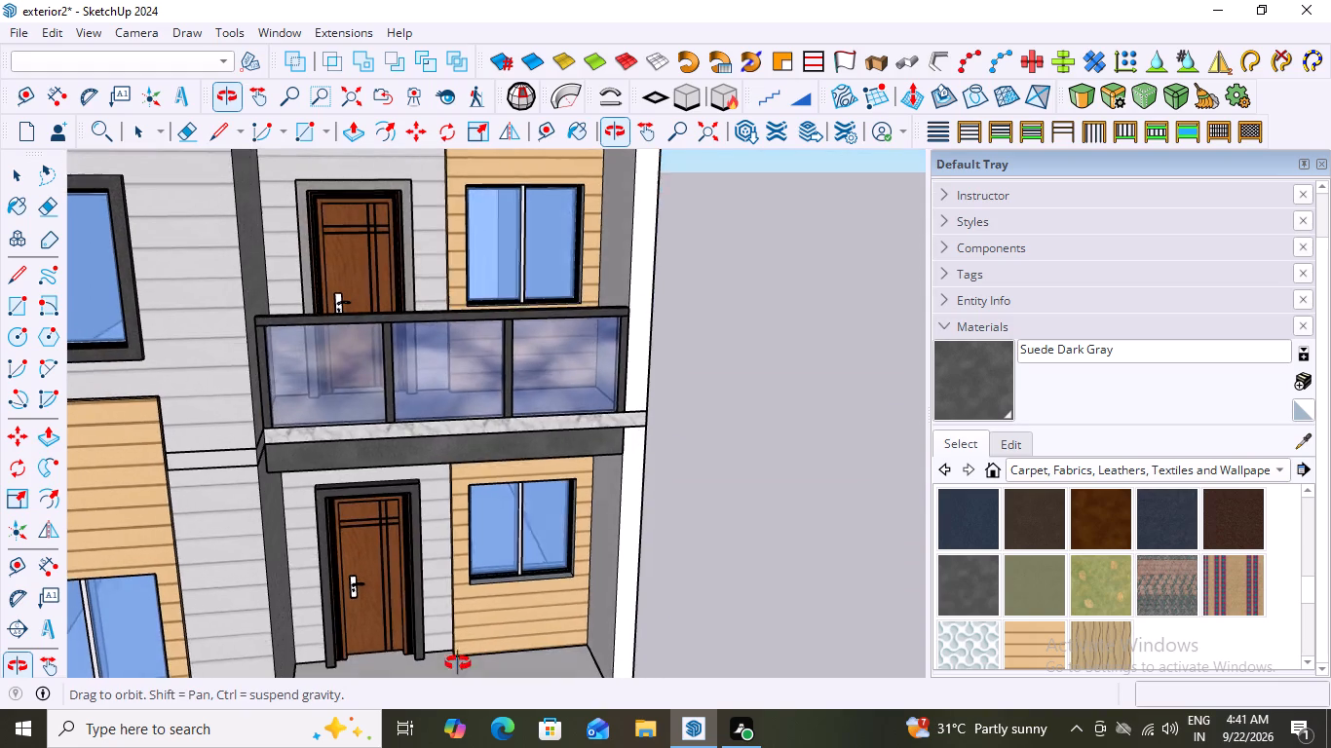
{"action": "middle_click_drag", "start_coordinate": [458, 663], "coordinate": [451, 661]}
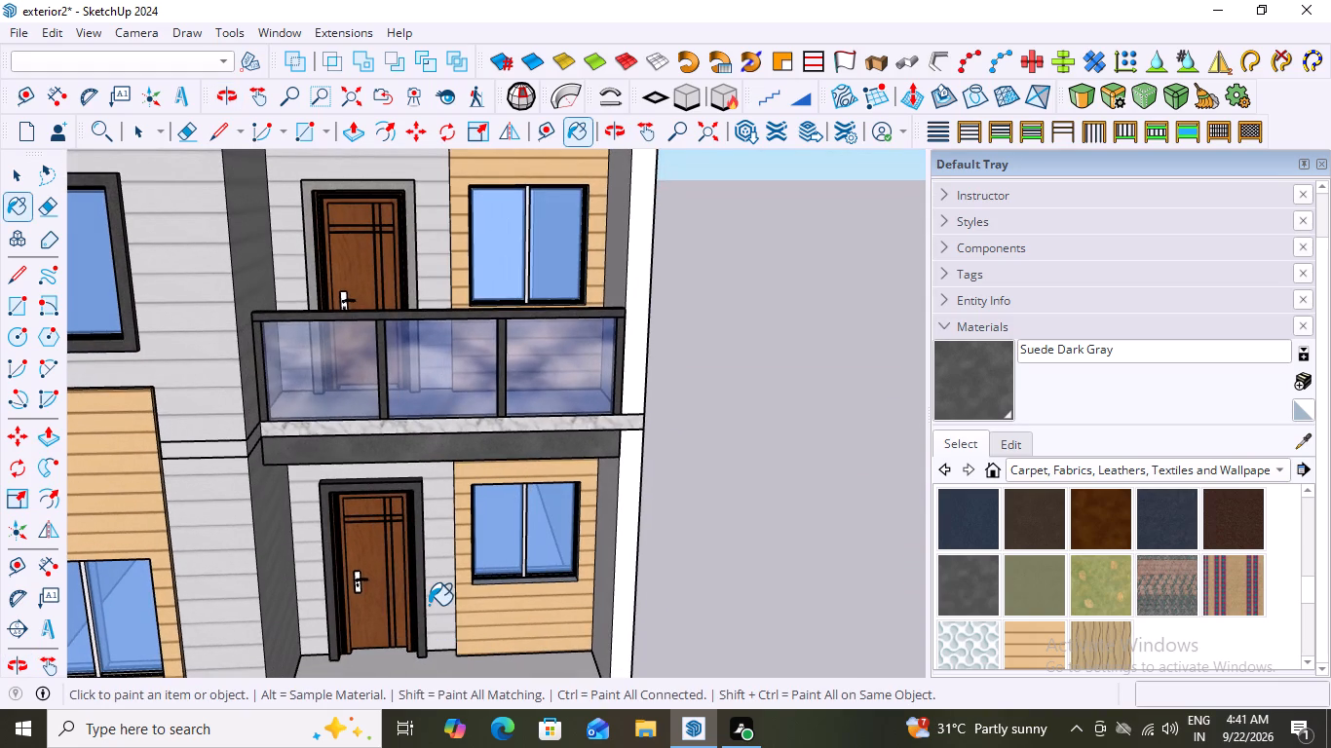
{"action": "scroll", "coordinate": [429, 605], "scroll_direction": "down", "scroll_amount": 3}
{"action": "middle_click_drag", "start_coordinate": [508, 510], "coordinate": [610, 284]}
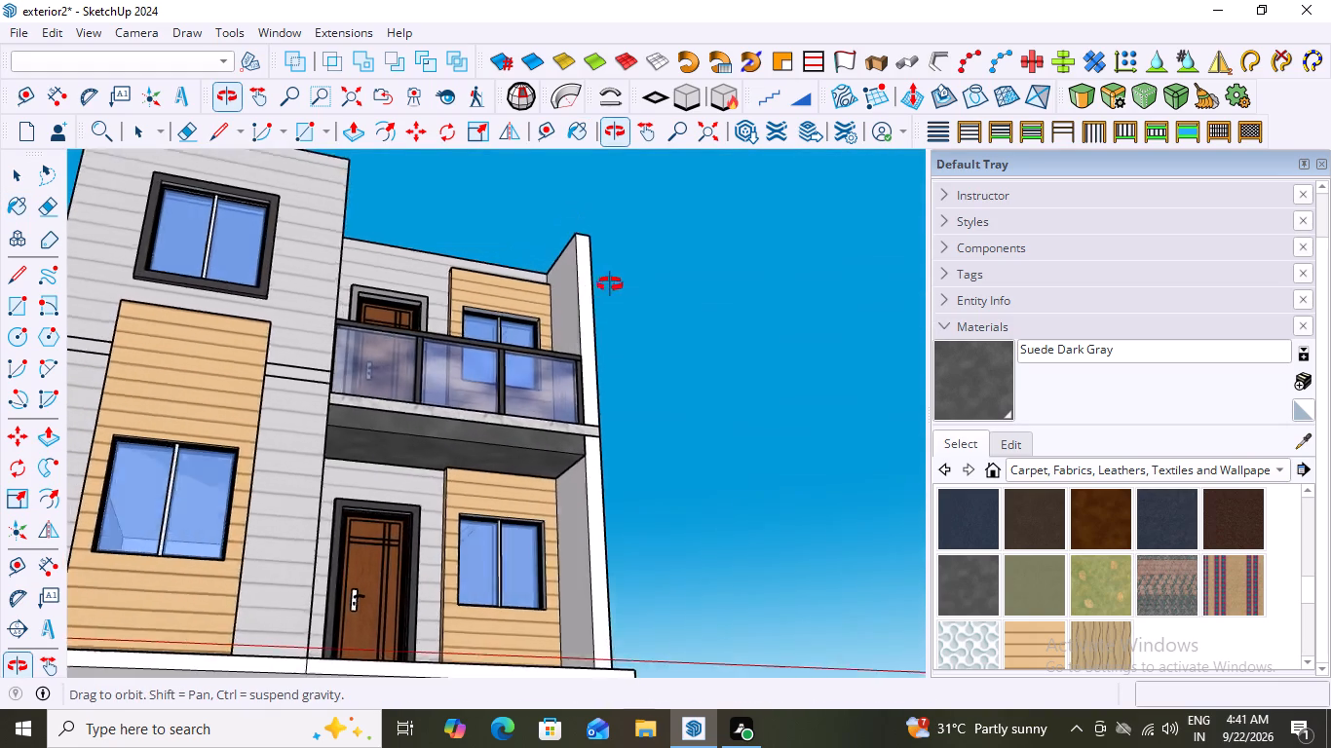
{"action": "middle_click_drag", "start_coordinate": [610, 284], "coordinate": [474, 320]}
{"action": "scroll", "coordinate": [462, 502], "scroll_direction": "up", "scroll_amount": 3}
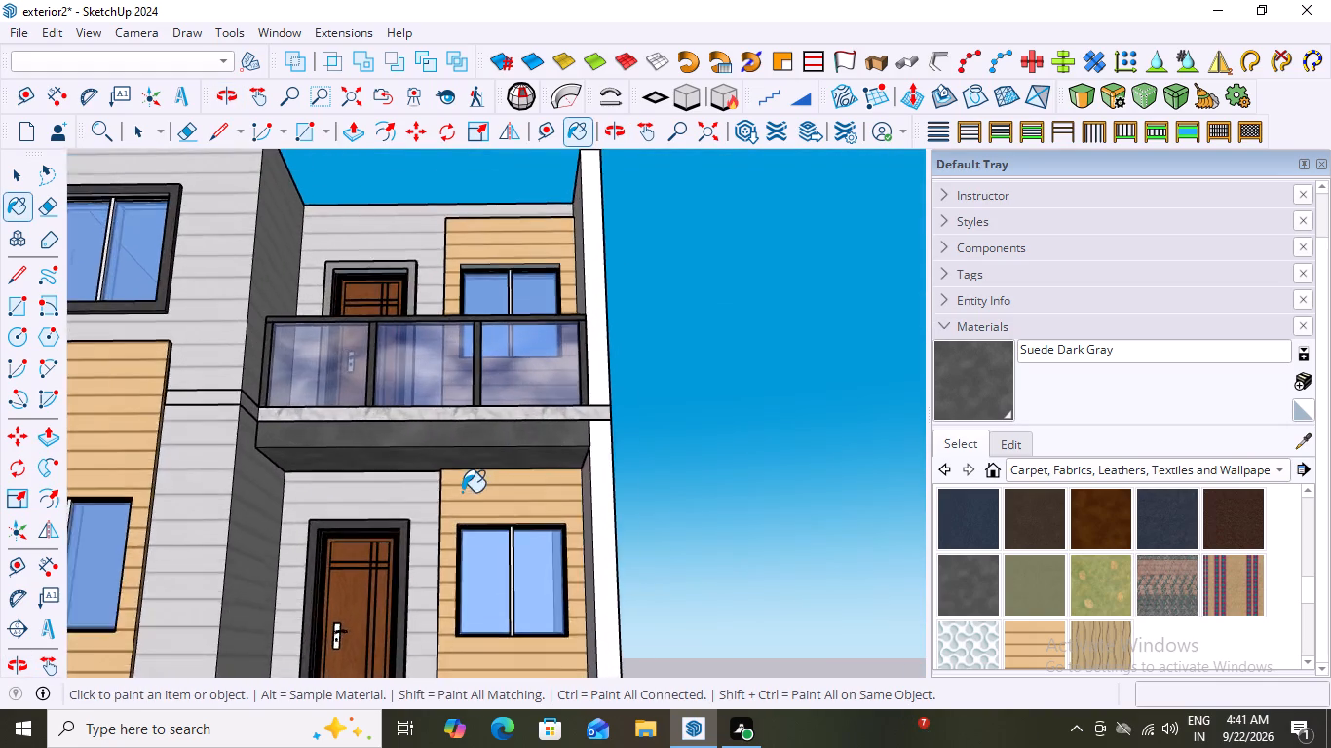
{"action": "scroll", "coordinate": [462, 492], "scroll_direction": "up", "scroll_amount": 3}
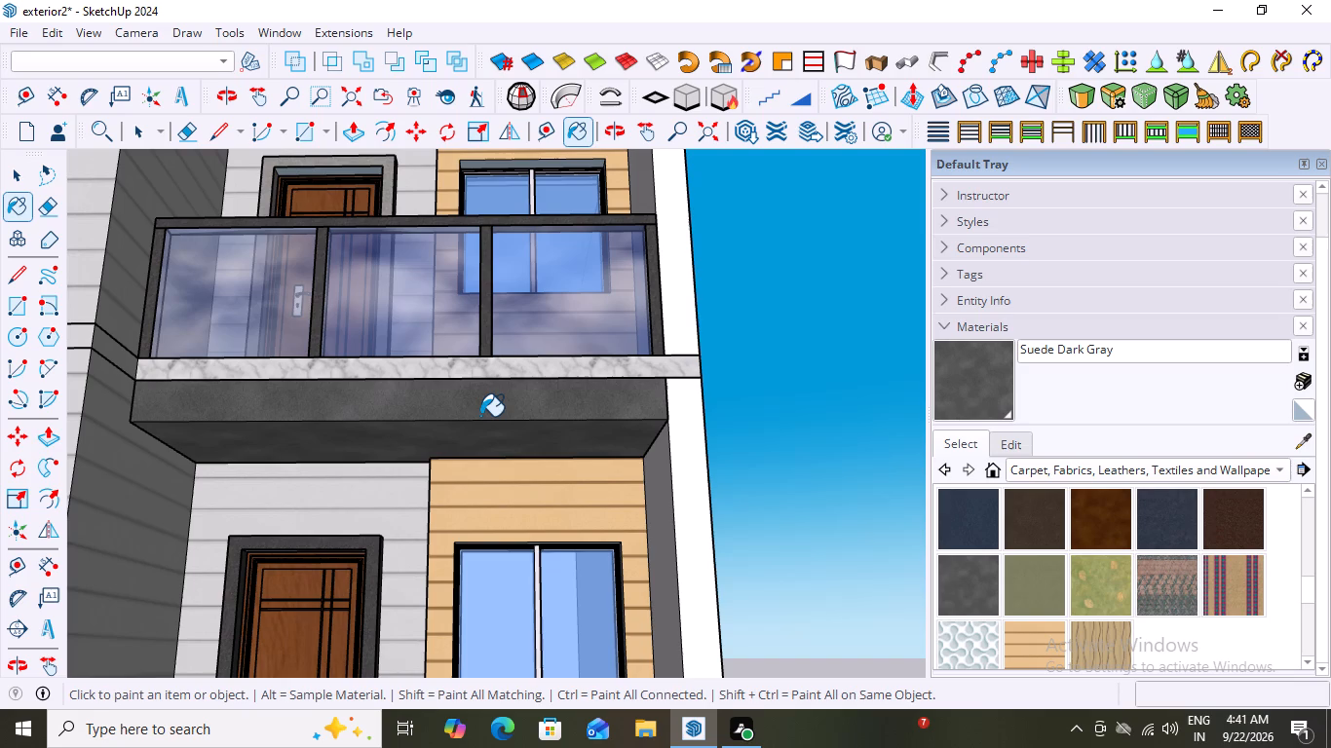
{"action": "scroll", "coordinate": [587, 489], "scroll_direction": "down", "scroll_amount": 3}
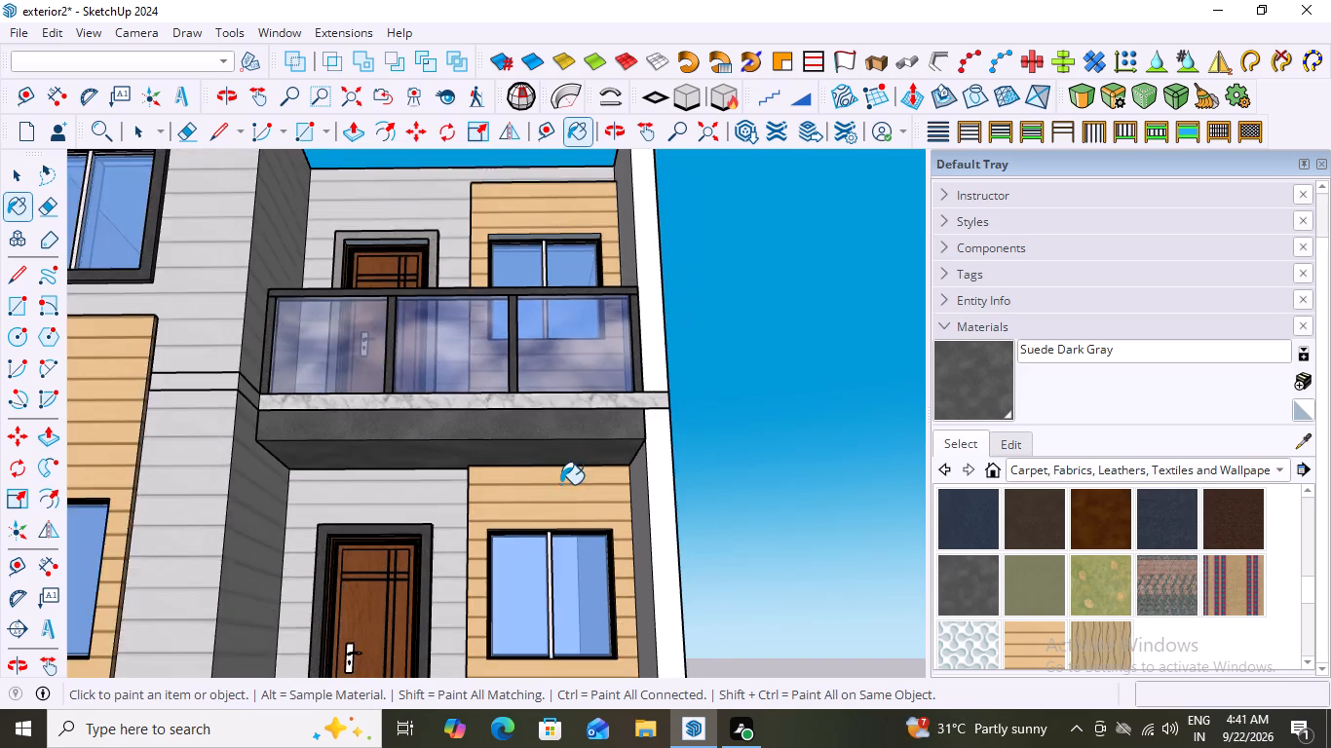
{"action": "scroll", "coordinate": [560, 484], "scroll_direction": "down", "scroll_amount": 5}
{"action": "middle_click_drag", "start_coordinate": [561, 448], "coordinate": [575, 622]}
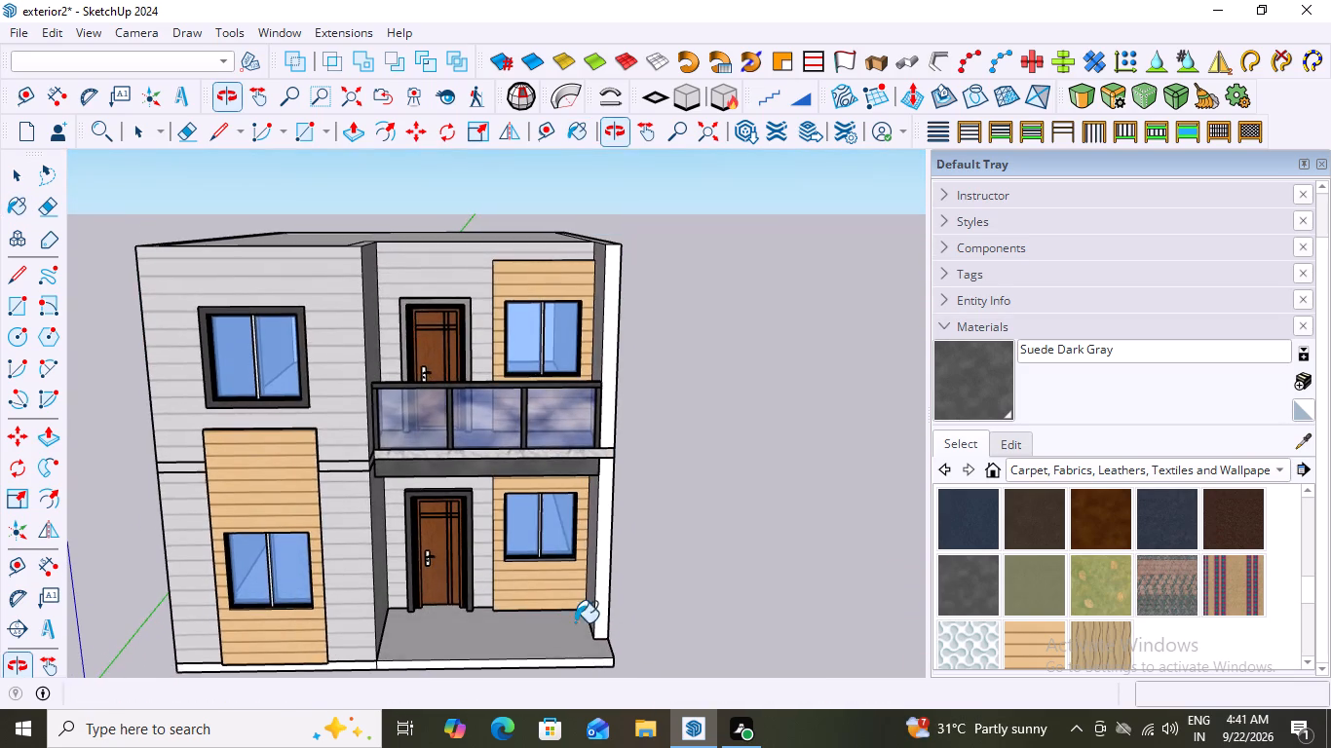
{"action": "scroll", "coordinate": [504, 476], "scroll_direction": "up", "scroll_amount": 3}
{"action": "key", "text": "space"}
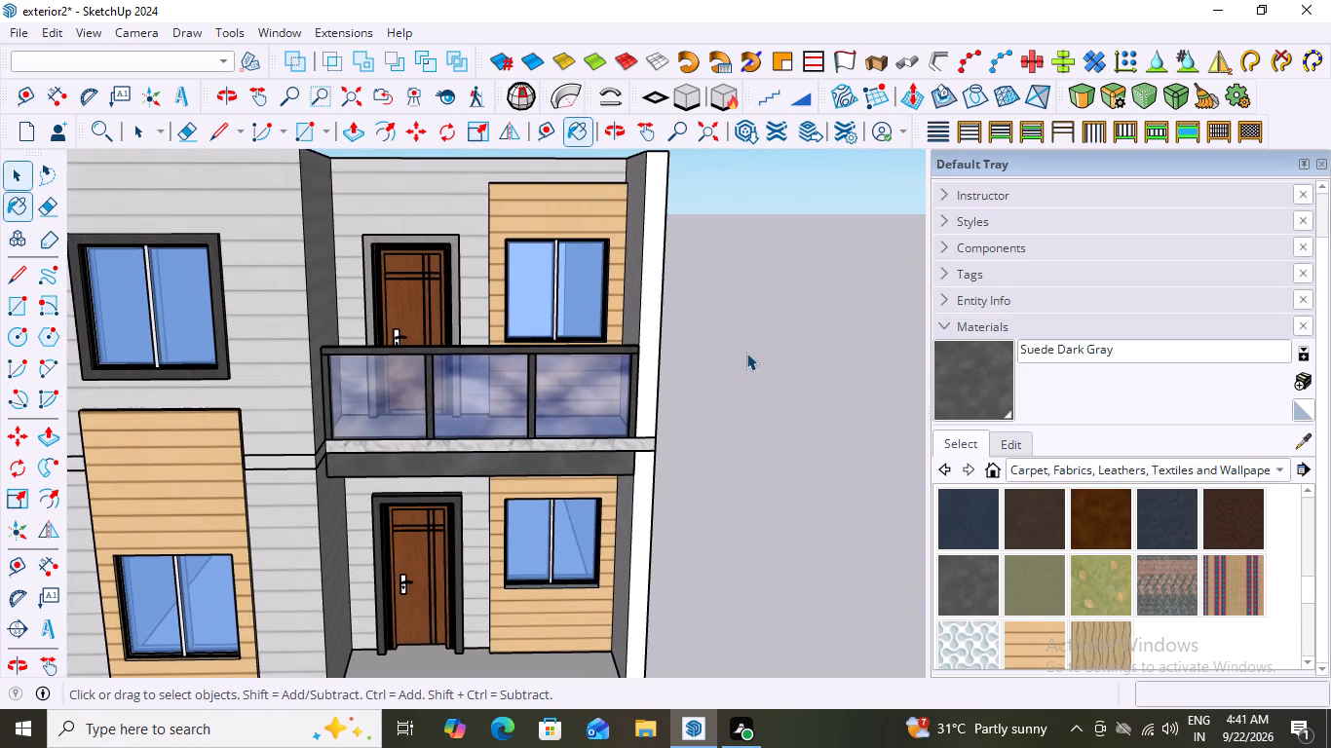
{"action": "left_click", "coordinate": [746, 353]}
{"action": "middle_click_drag", "start_coordinate": [460, 477], "coordinate": [604, 430]}
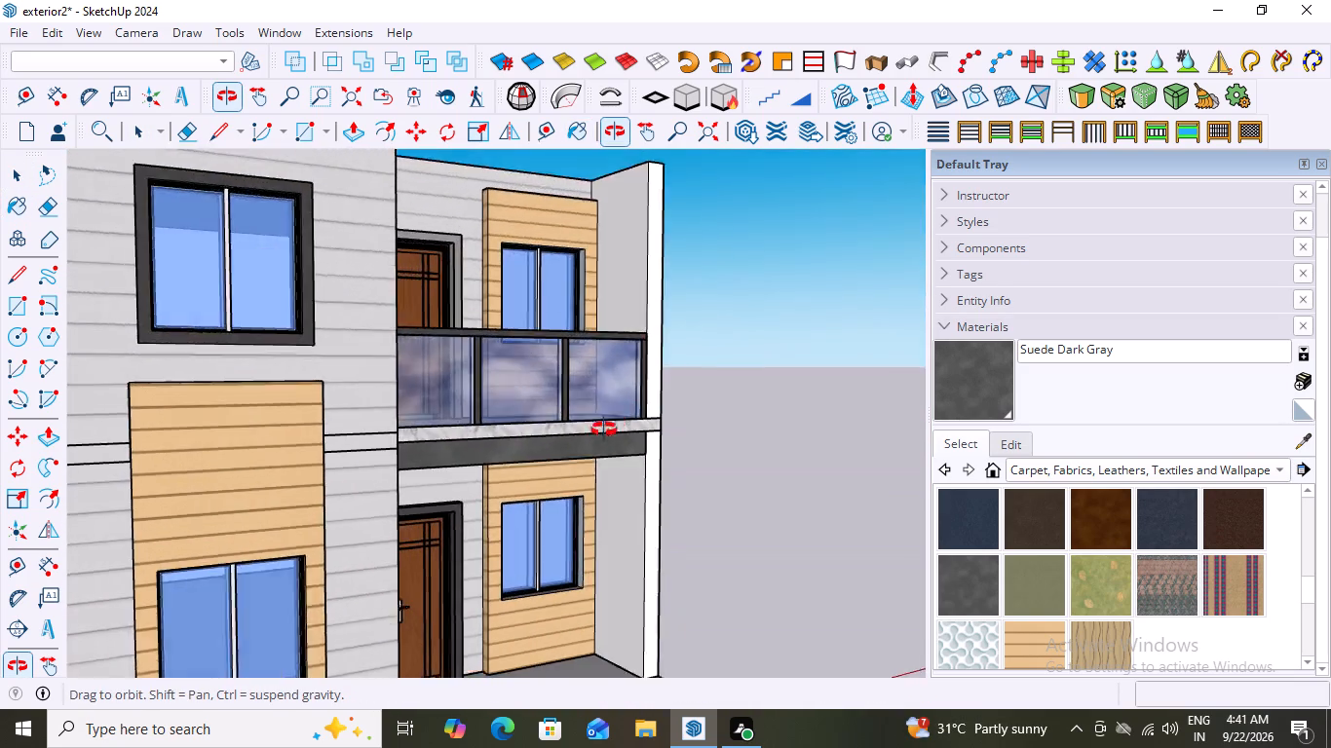
{"action": "middle_click_drag", "start_coordinate": [604, 430], "coordinate": [437, 495]}
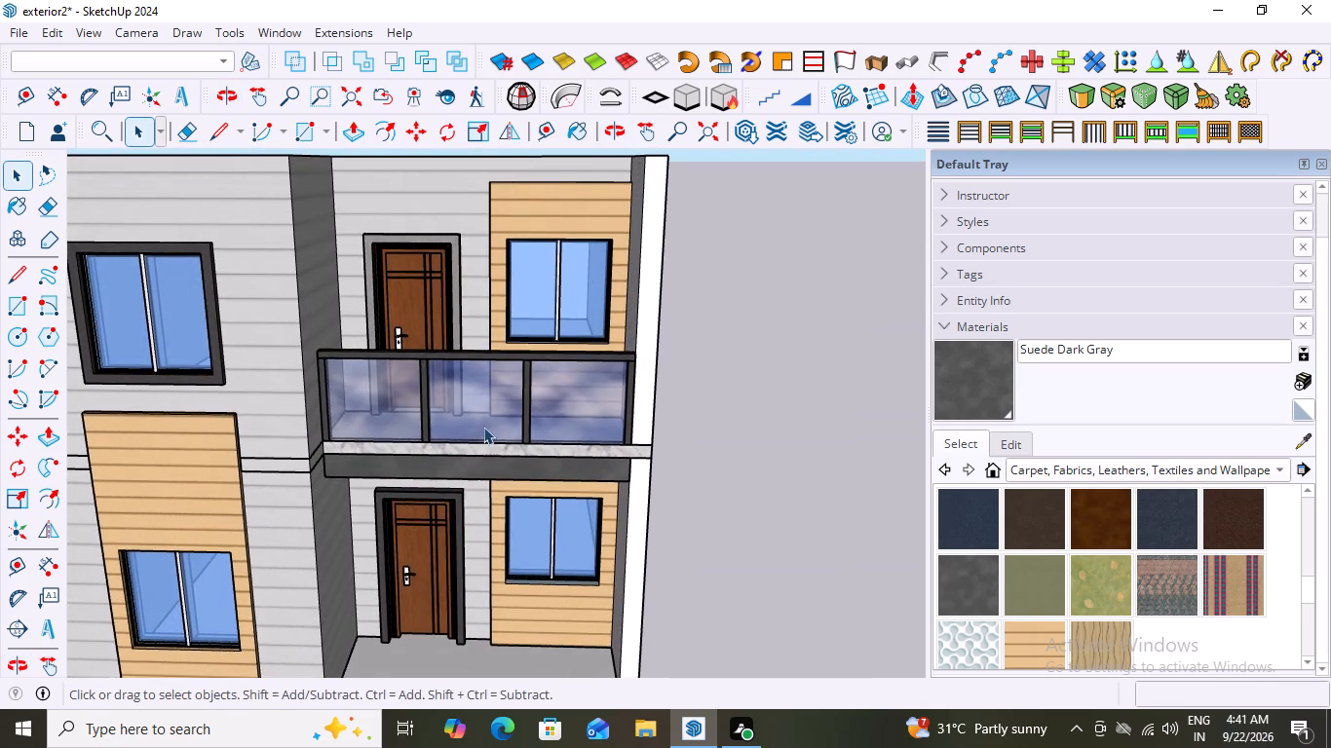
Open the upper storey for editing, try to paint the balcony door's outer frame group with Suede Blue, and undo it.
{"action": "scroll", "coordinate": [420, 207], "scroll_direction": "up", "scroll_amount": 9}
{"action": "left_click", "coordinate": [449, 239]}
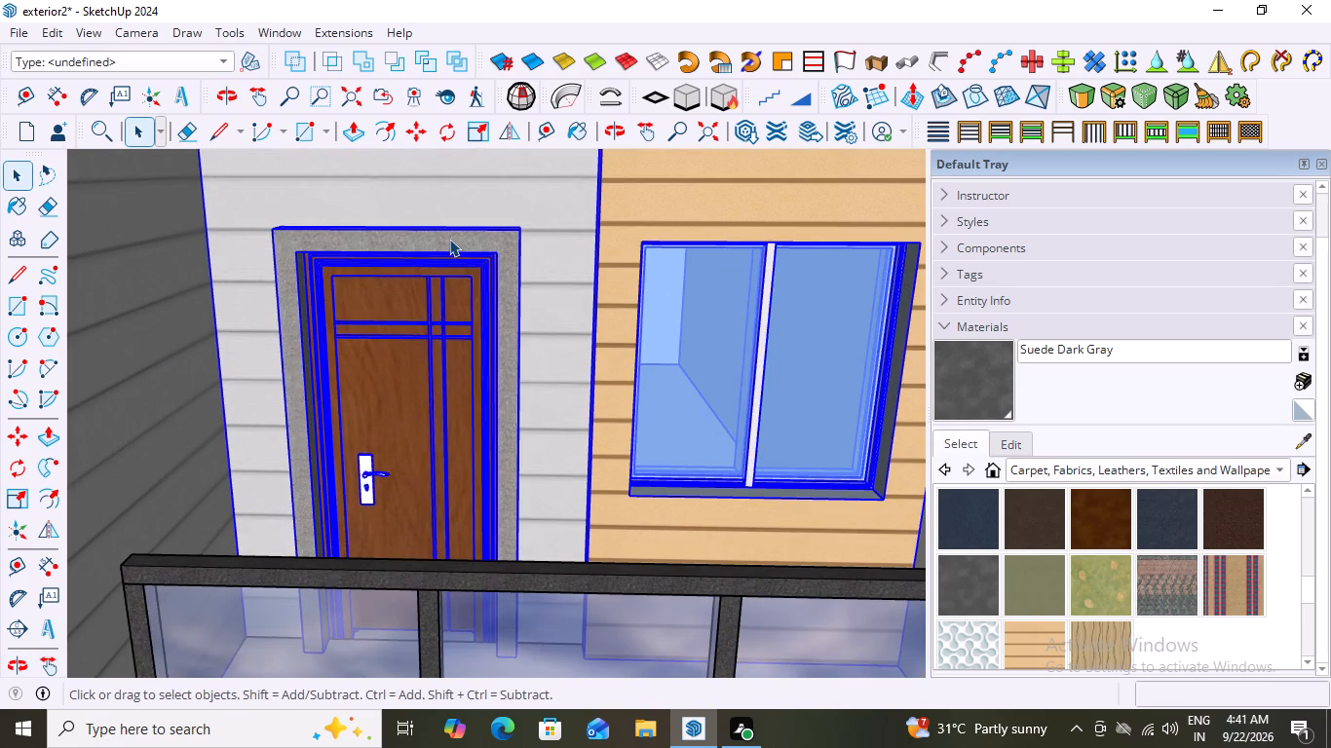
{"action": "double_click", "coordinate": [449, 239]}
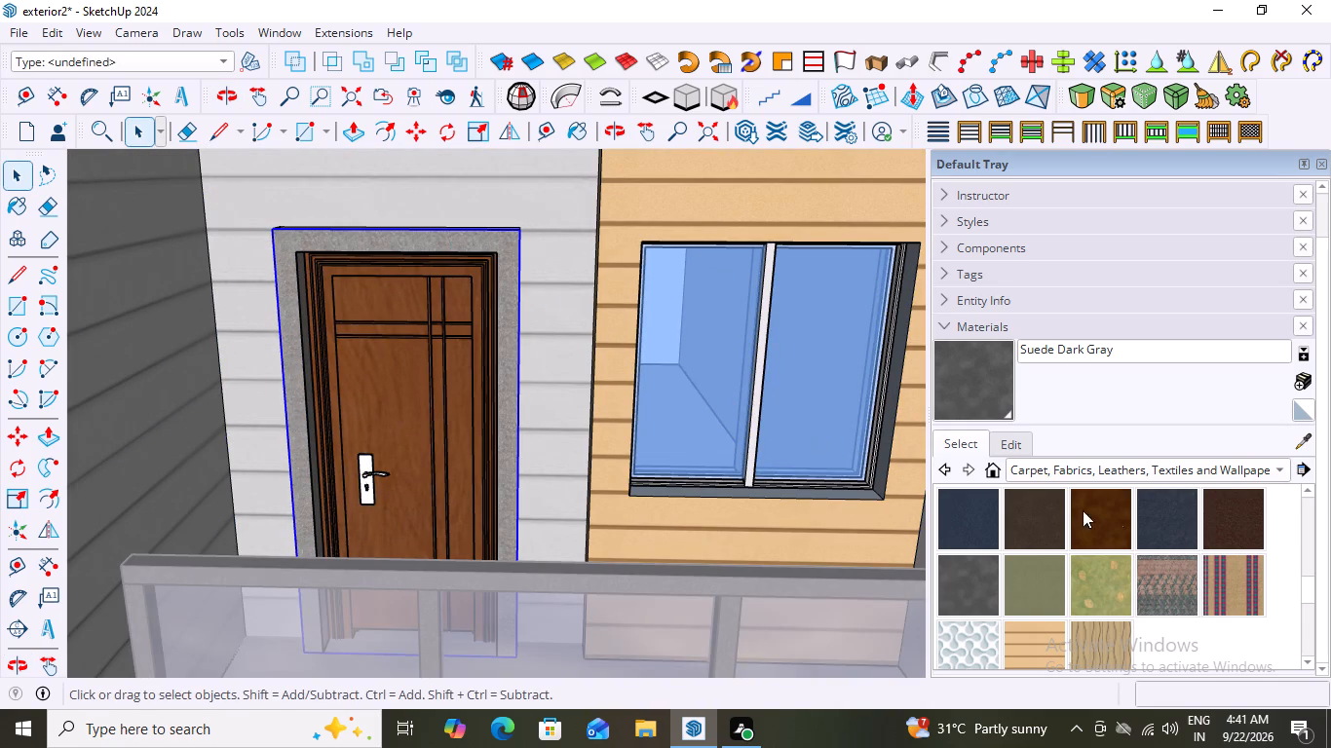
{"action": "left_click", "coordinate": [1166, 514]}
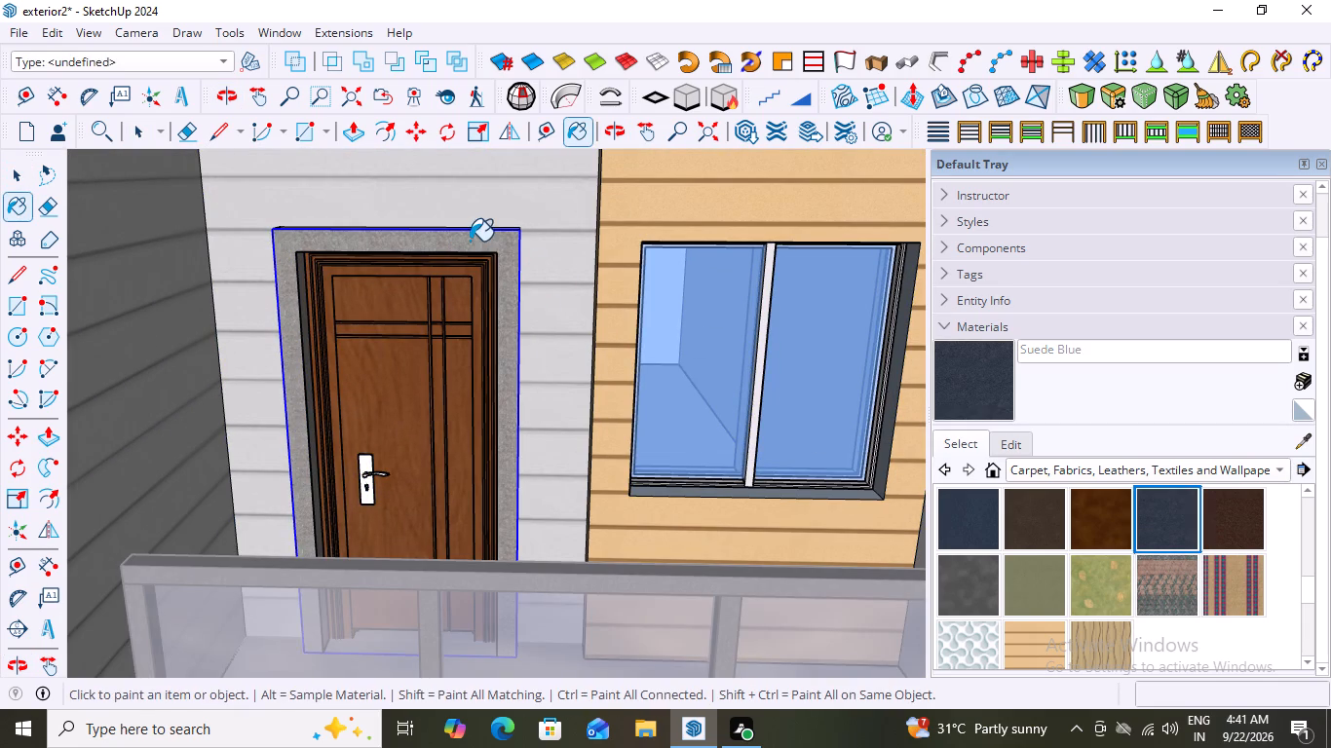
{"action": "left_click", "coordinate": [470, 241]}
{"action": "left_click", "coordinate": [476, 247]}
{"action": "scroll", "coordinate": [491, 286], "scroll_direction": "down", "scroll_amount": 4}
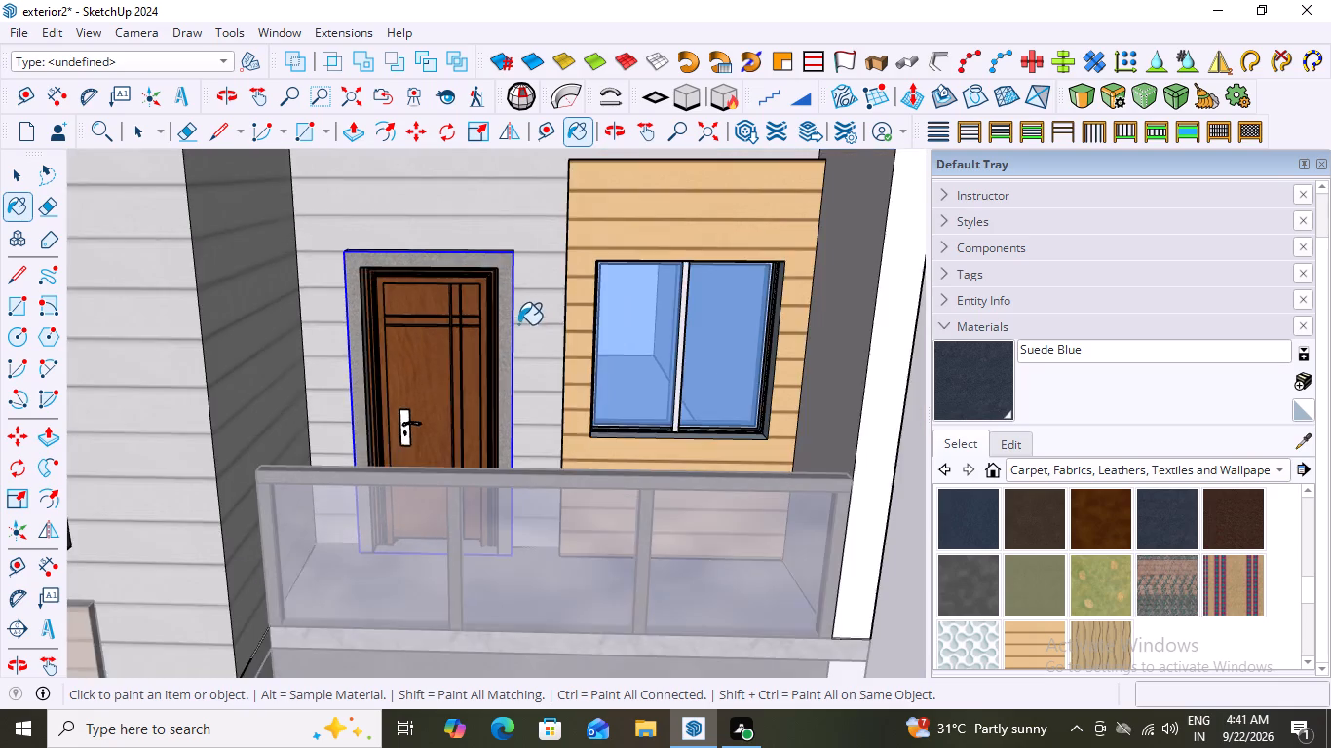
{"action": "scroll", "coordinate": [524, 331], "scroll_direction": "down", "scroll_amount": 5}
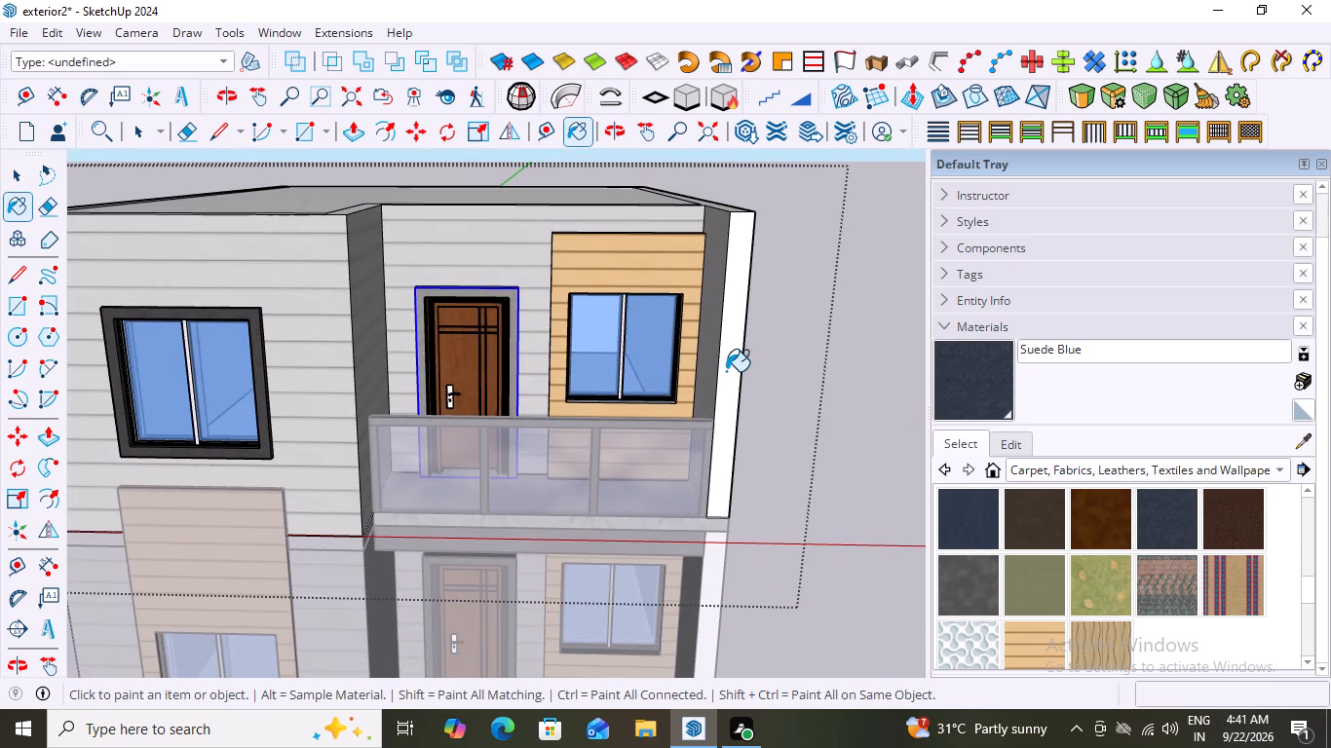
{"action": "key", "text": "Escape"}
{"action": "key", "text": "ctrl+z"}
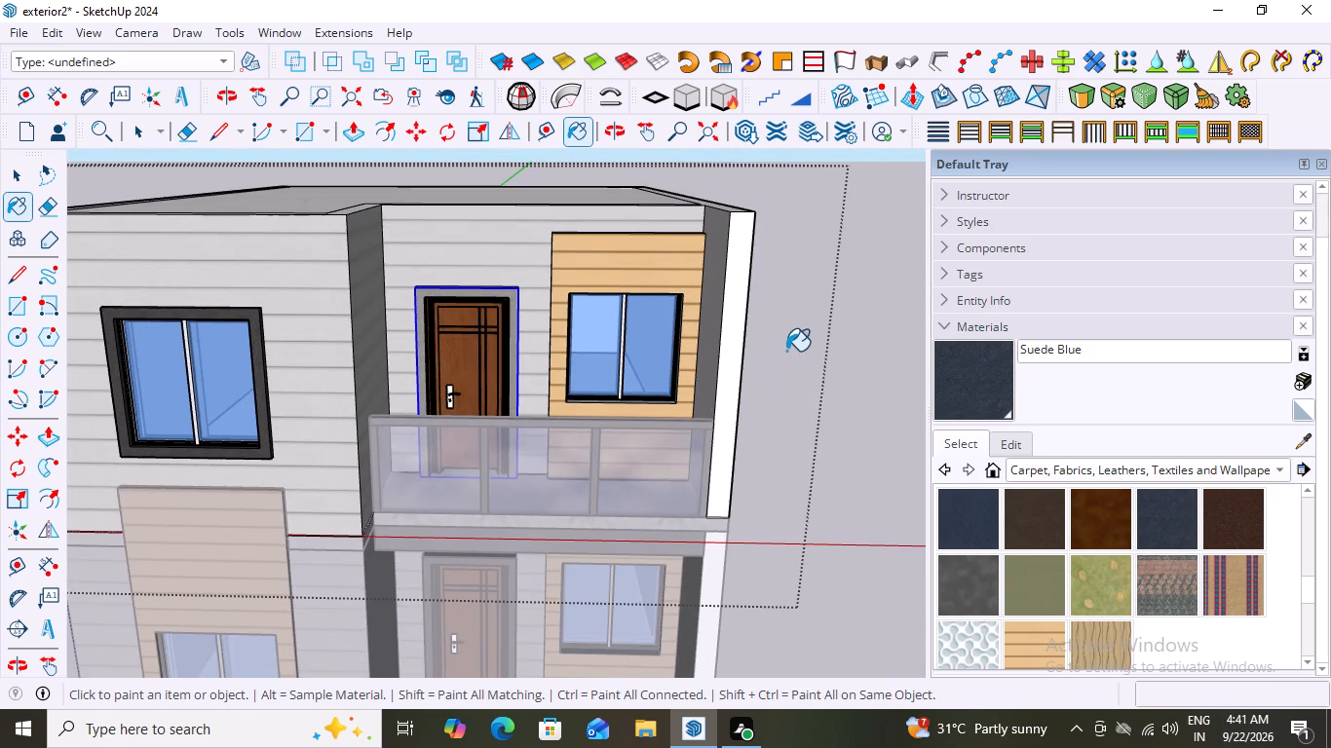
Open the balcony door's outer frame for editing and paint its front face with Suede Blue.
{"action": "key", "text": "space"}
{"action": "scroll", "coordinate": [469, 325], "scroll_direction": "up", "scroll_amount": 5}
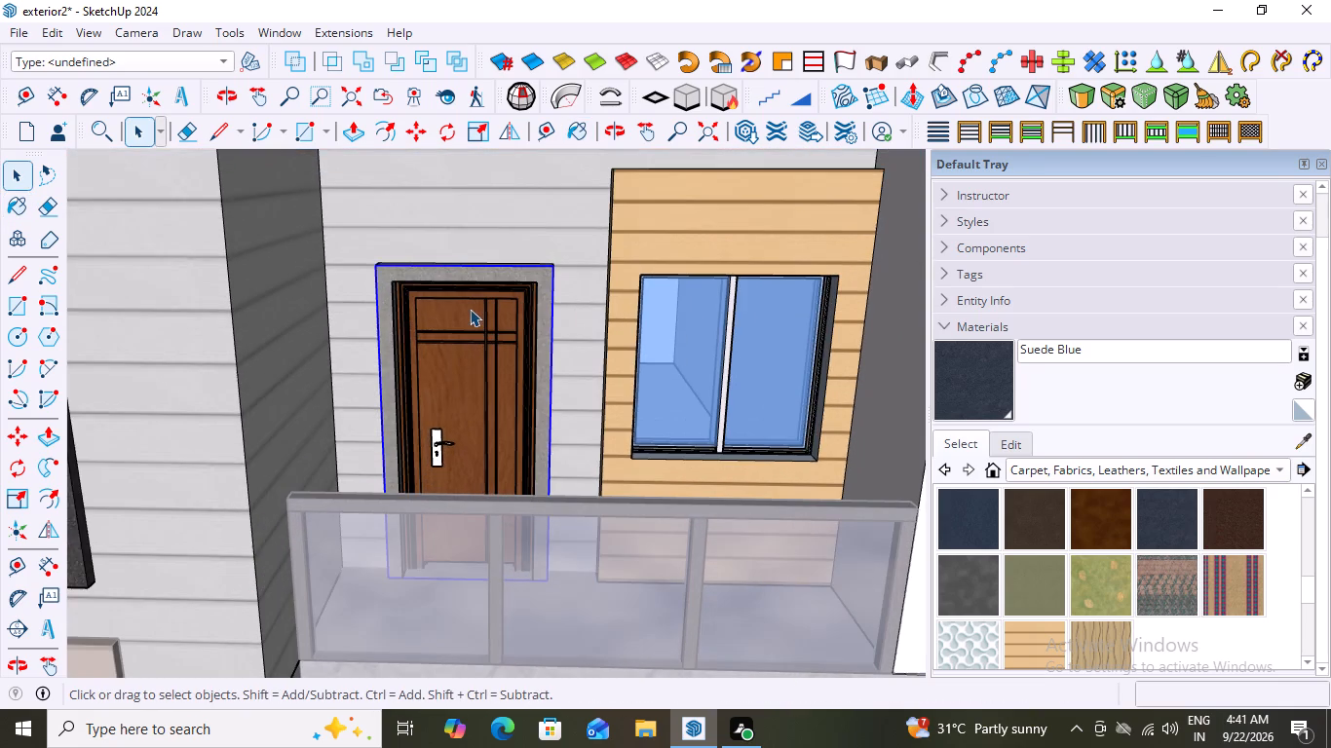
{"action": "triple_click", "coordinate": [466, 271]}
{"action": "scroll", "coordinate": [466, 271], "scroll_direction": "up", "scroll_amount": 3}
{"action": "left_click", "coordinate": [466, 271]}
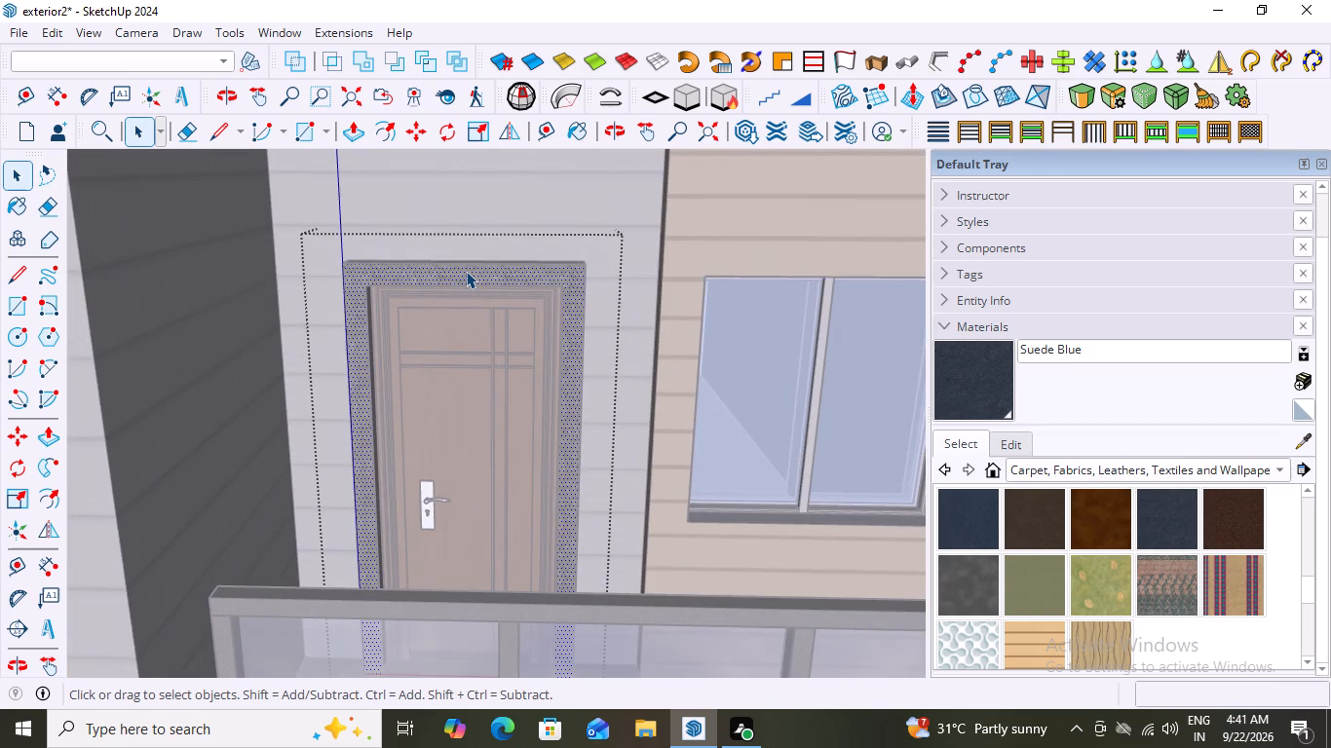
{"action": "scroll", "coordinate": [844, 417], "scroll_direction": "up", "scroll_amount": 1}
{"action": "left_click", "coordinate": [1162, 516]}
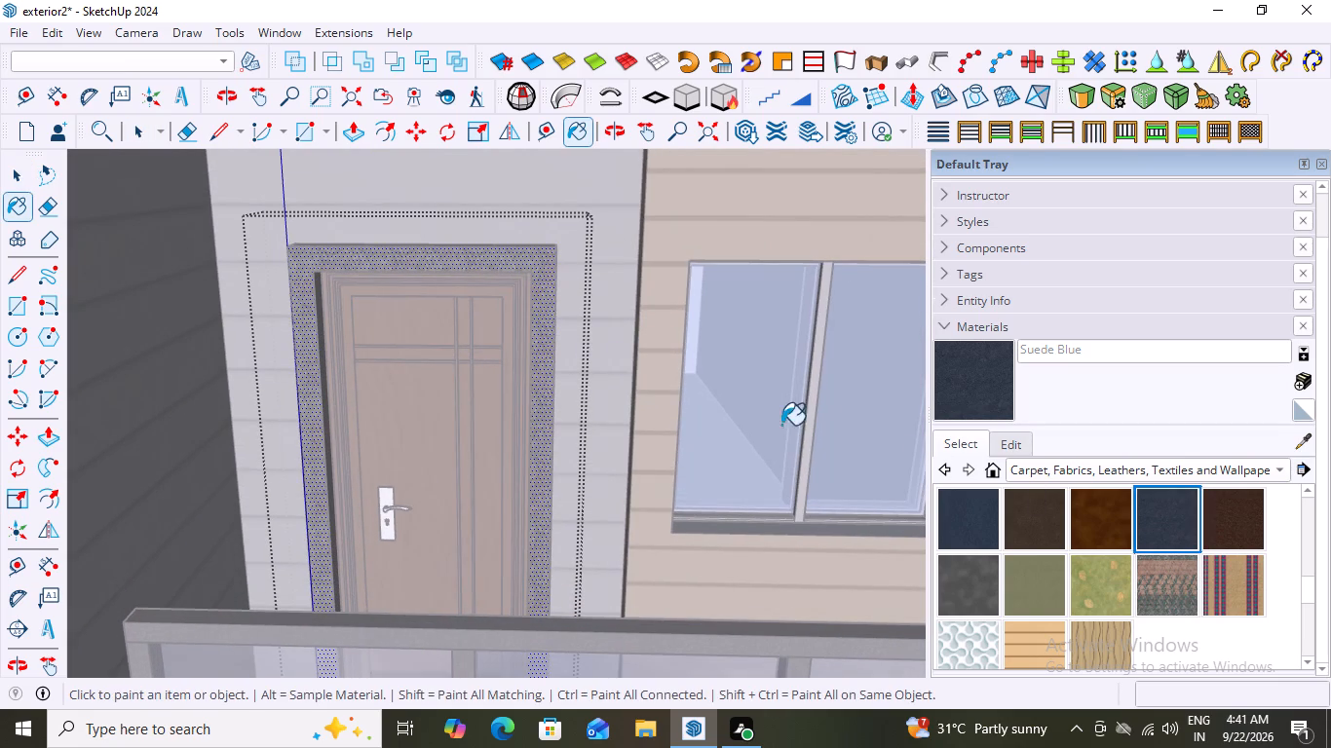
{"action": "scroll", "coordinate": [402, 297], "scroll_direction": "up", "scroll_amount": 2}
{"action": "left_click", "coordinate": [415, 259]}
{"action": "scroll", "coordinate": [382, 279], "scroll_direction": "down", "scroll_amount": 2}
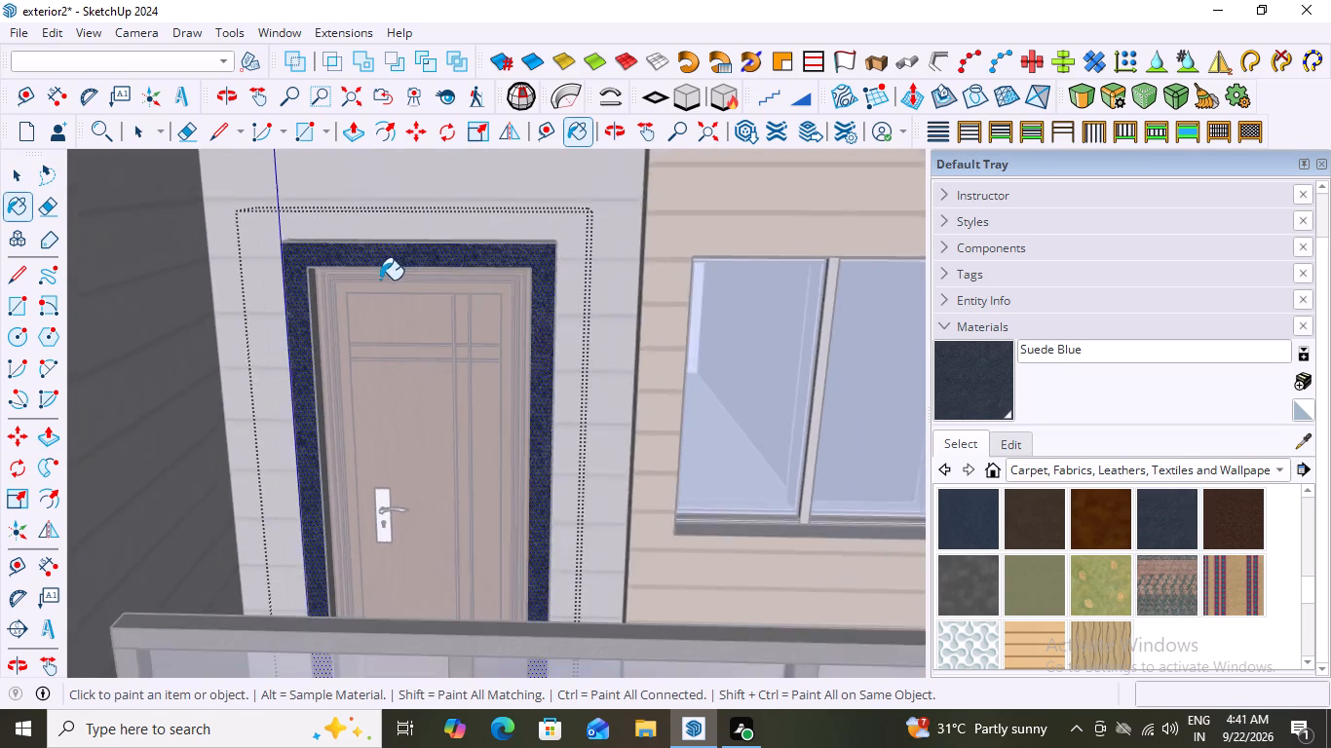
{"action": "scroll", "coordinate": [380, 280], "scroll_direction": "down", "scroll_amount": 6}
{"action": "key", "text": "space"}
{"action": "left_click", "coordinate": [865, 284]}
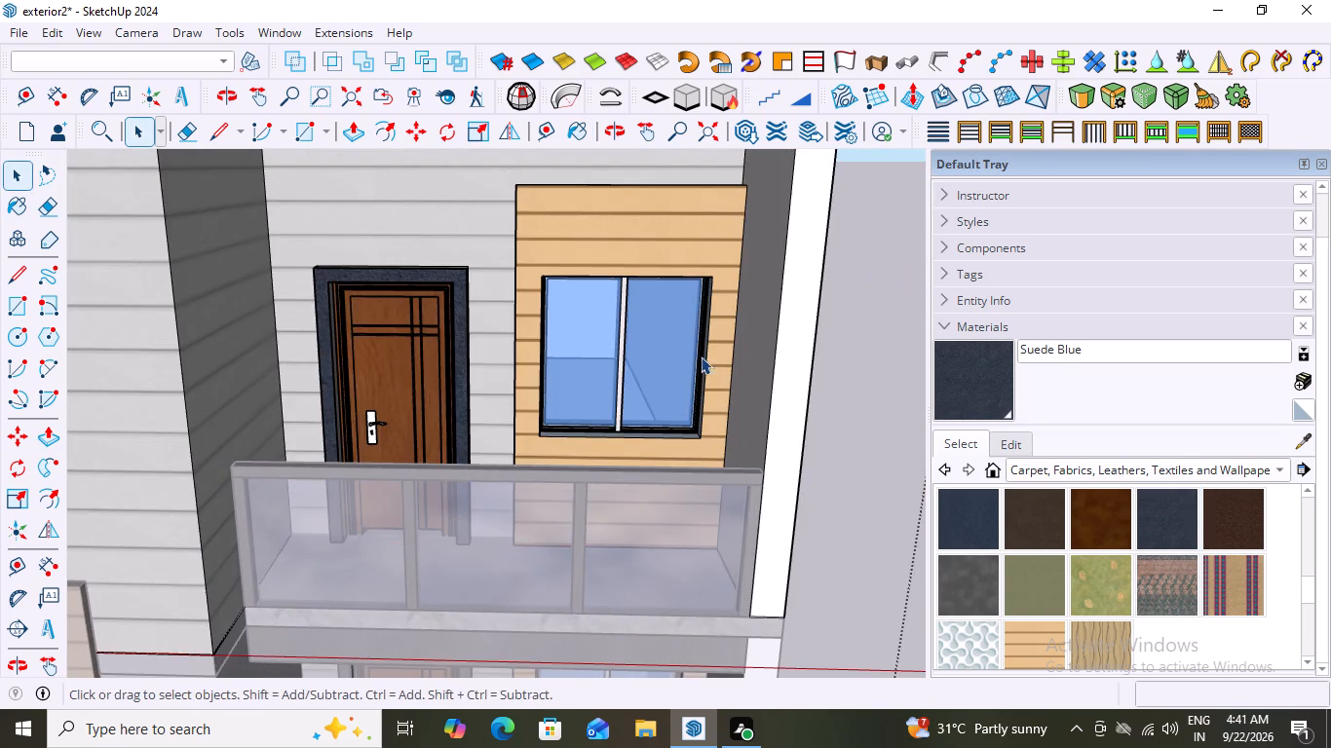
Leave group editing and compare the upper door frame's colour with the balcony, beam and window frames.
{"action": "middle_click_drag", "start_coordinate": [495, 357], "coordinate": [536, 392]}
{"action": "scroll", "coordinate": [504, 382], "scroll_direction": "down", "scroll_amount": 2}
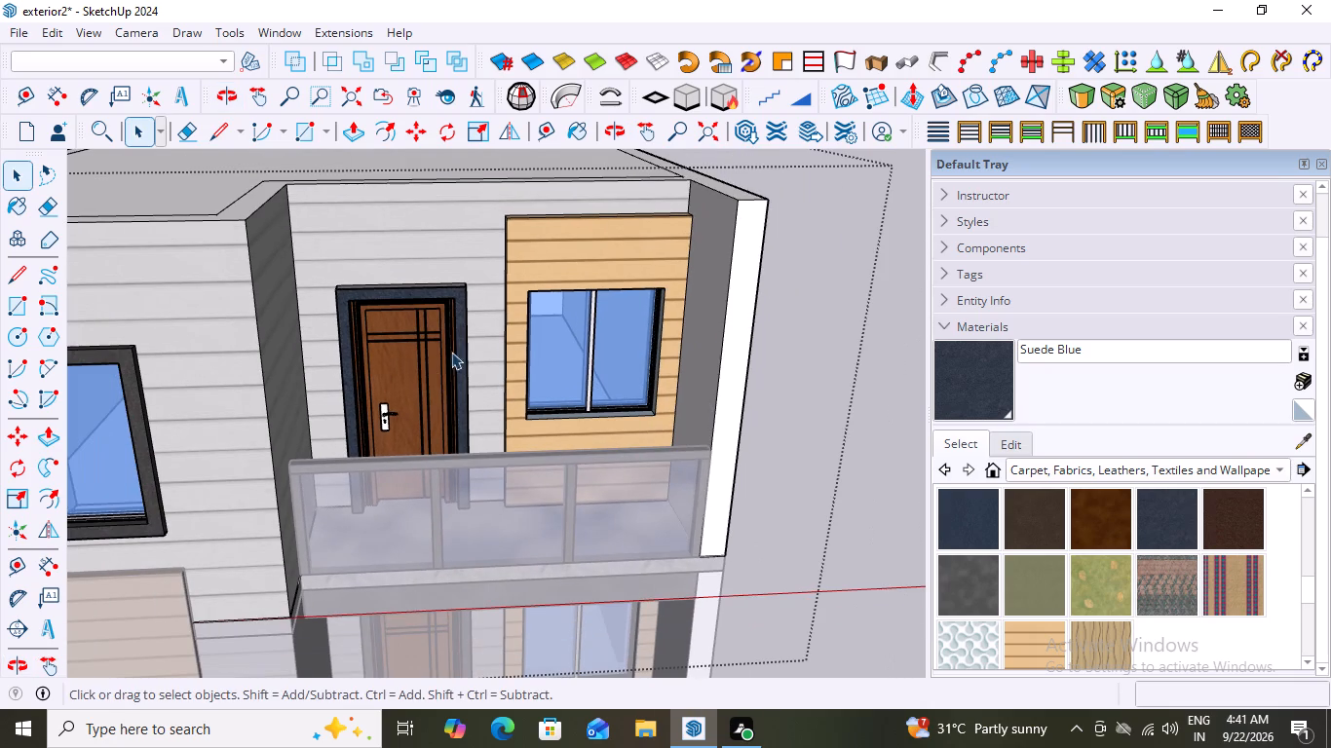
{"action": "left_click", "coordinate": [807, 323]}
{"action": "scroll", "coordinate": [671, 353], "scroll_direction": "down", "scroll_amount": 2}
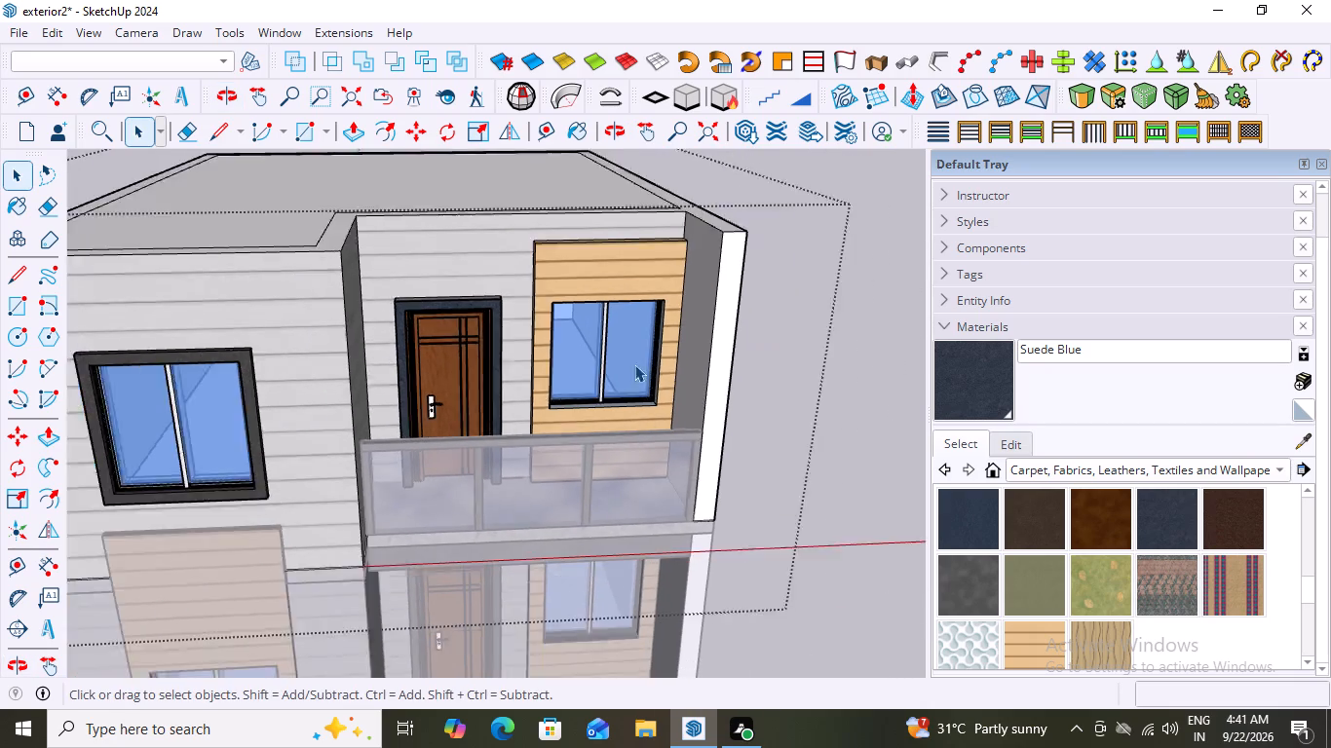
{"action": "scroll", "coordinate": [634, 364], "scroll_direction": "down", "scroll_amount": 5}
{"action": "left_click", "coordinate": [841, 245]}
{"action": "middle_click_drag", "start_coordinate": [619, 356], "coordinate": [571, 272]}
{"action": "scroll", "coordinate": [507, 354], "scroll_direction": "up", "scroll_amount": 12}
{"action": "scroll", "coordinate": [460, 256], "scroll_direction": "up", "scroll_amount": 4}
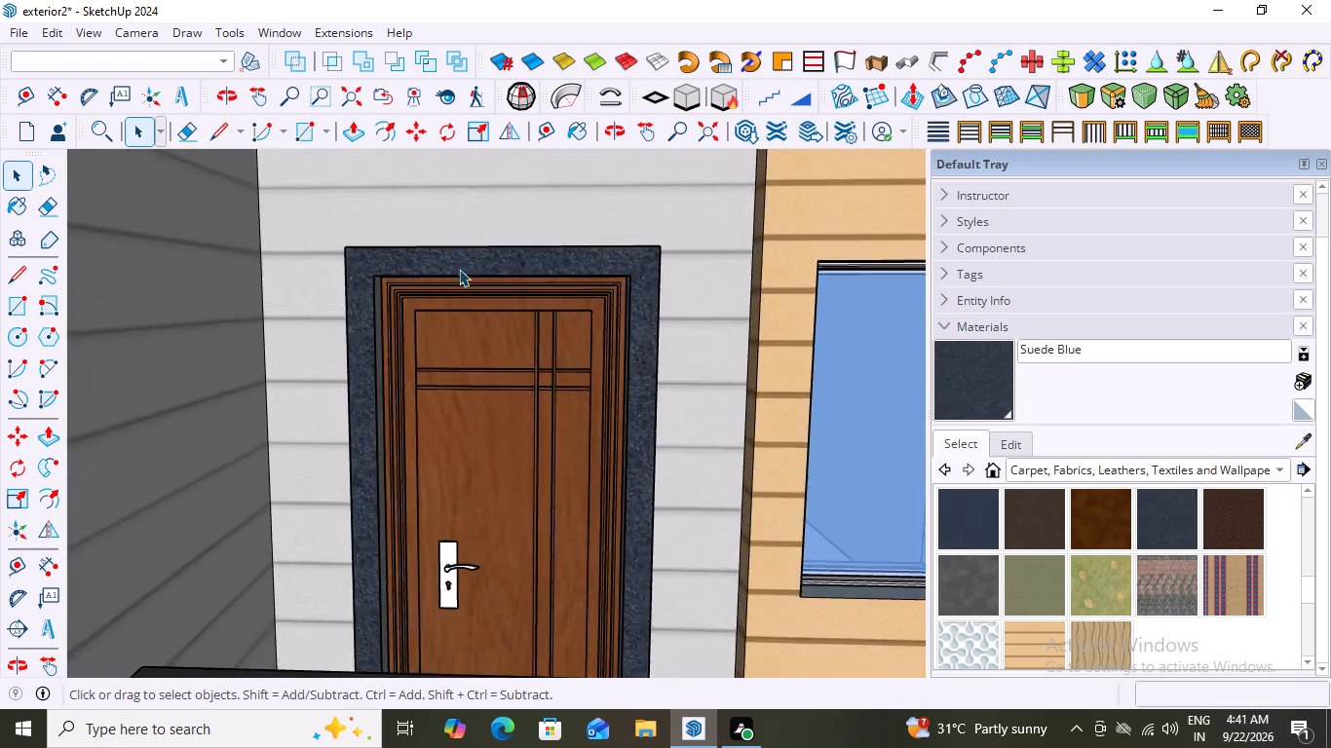
{"action": "scroll", "coordinate": [459, 269], "scroll_direction": "up", "scroll_amount": 7}
{"action": "scroll", "coordinate": [466, 241], "scroll_direction": "down", "scroll_amount": 20}
{"action": "scroll", "coordinate": [466, 241], "scroll_direction": "down", "scroll_amount": 1}
{"action": "middle_click", "coordinate": [466, 240]}
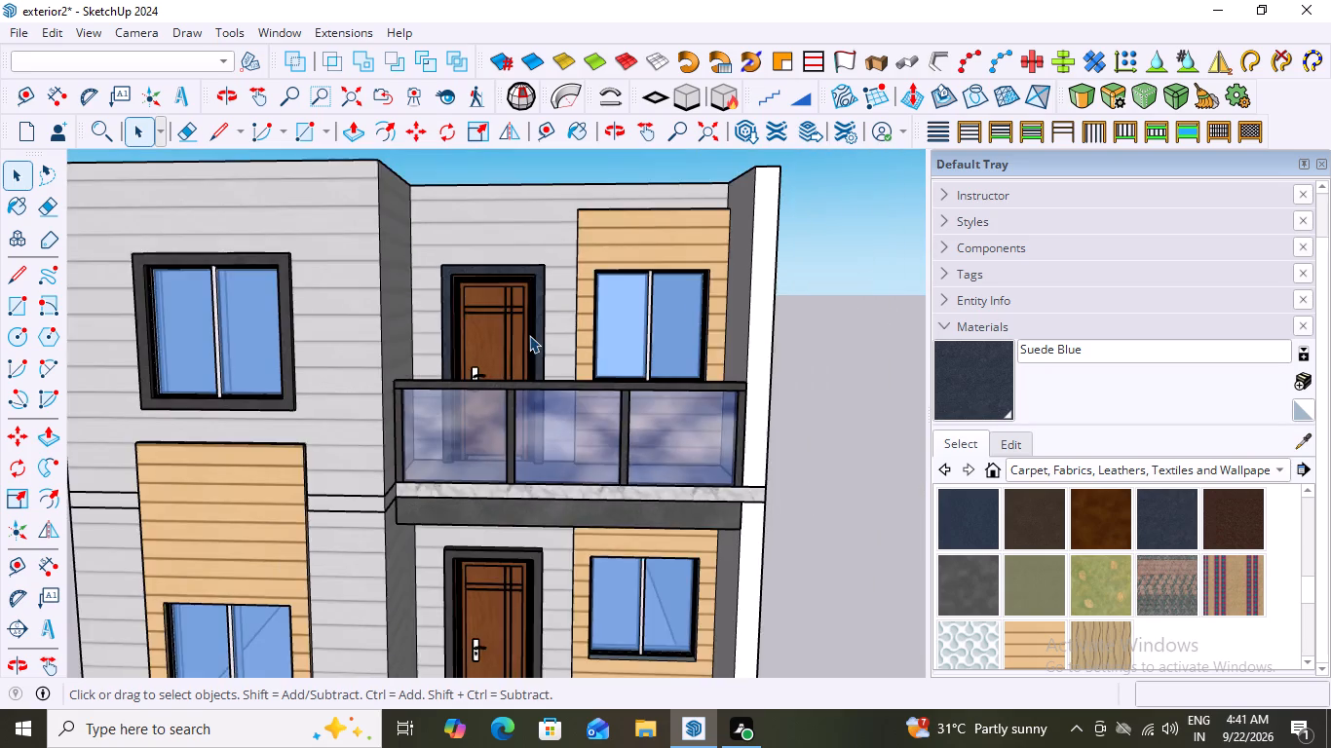
{"action": "scroll", "coordinate": [529, 335], "scroll_direction": "down", "scroll_amount": 3}
{"action": "scroll", "coordinate": [476, 373], "scroll_direction": "up", "scroll_amount": 5}
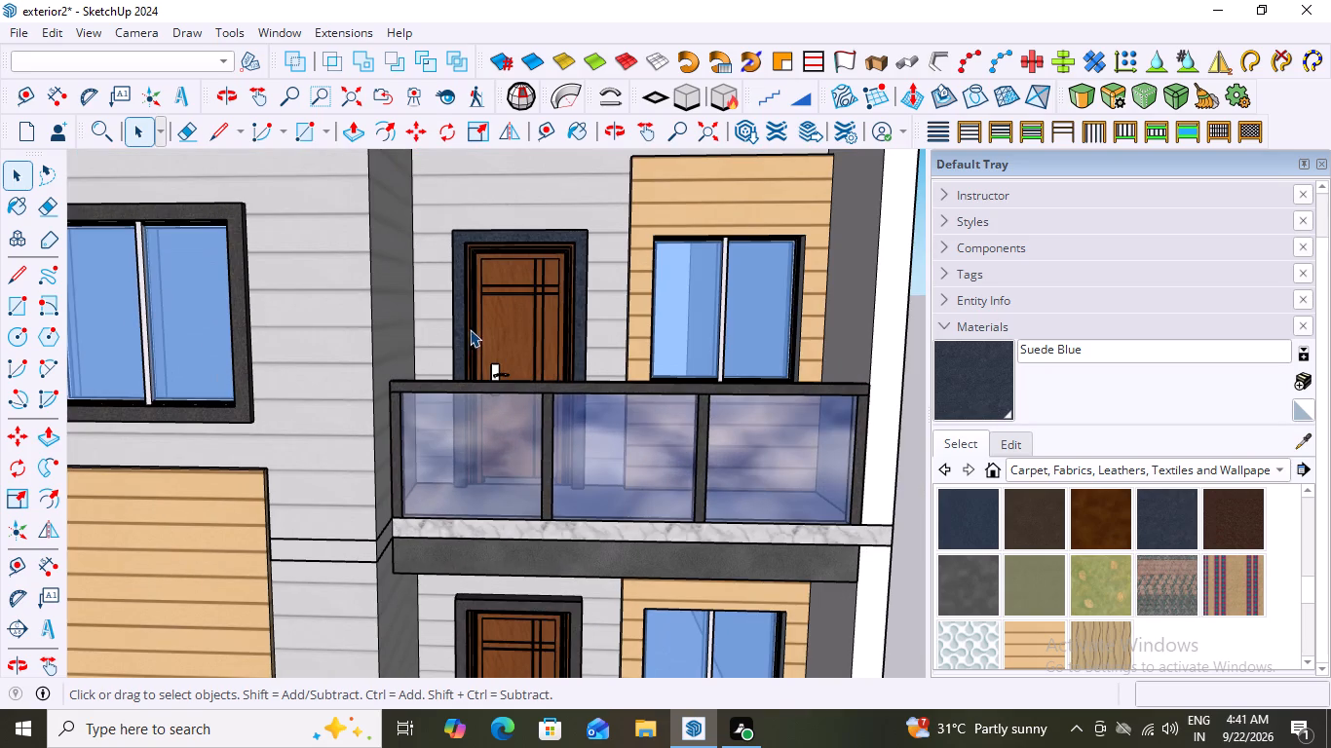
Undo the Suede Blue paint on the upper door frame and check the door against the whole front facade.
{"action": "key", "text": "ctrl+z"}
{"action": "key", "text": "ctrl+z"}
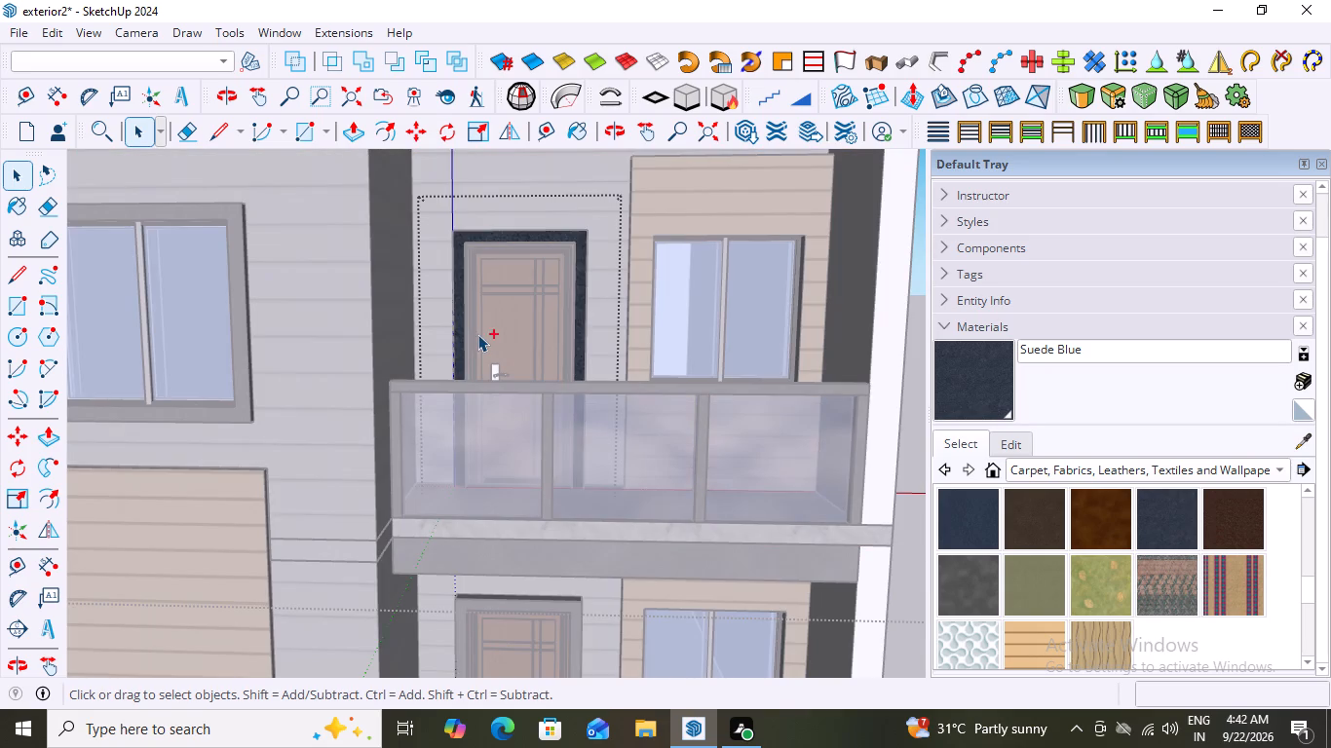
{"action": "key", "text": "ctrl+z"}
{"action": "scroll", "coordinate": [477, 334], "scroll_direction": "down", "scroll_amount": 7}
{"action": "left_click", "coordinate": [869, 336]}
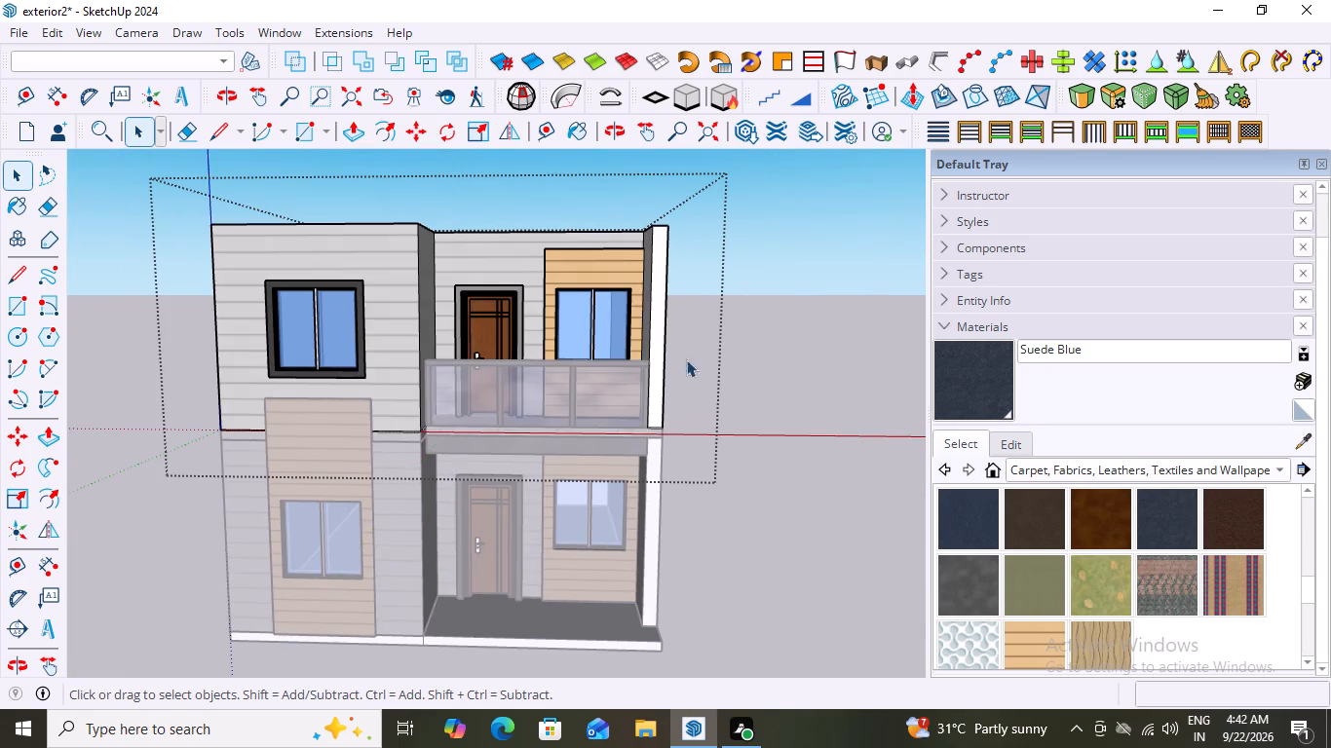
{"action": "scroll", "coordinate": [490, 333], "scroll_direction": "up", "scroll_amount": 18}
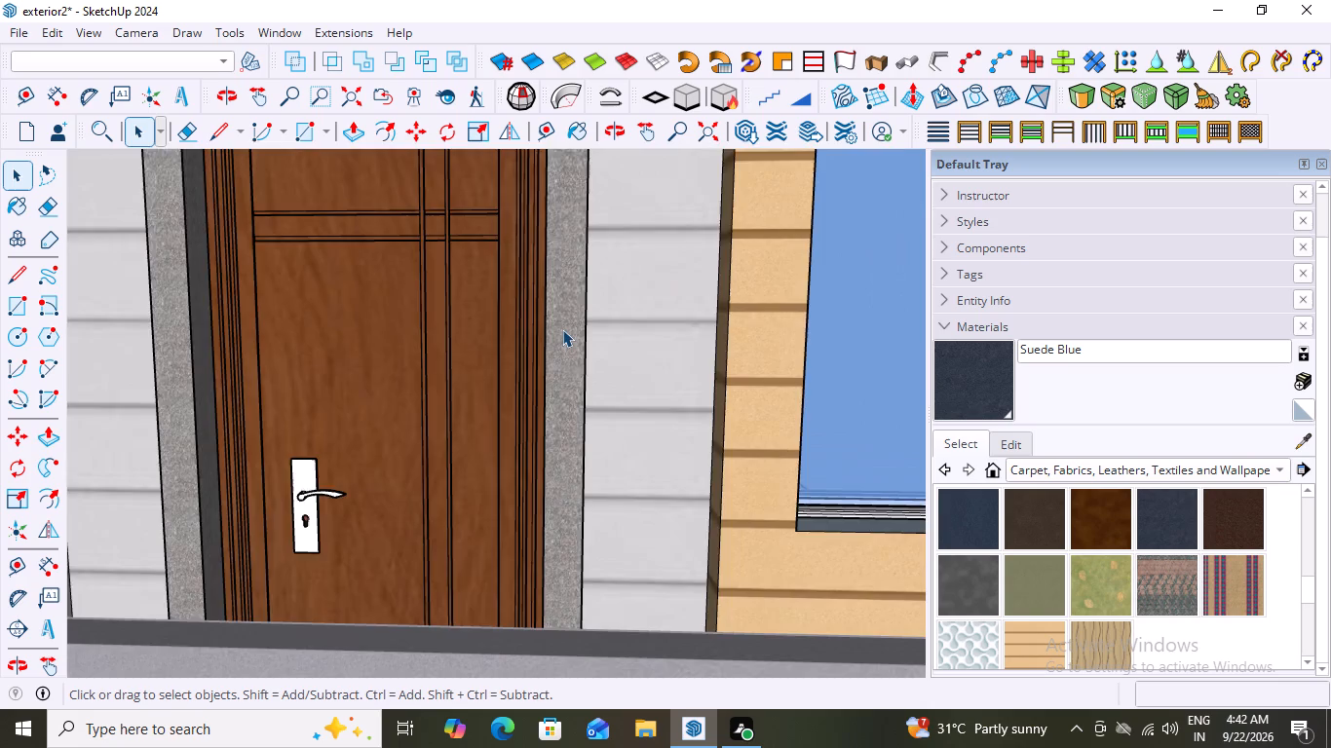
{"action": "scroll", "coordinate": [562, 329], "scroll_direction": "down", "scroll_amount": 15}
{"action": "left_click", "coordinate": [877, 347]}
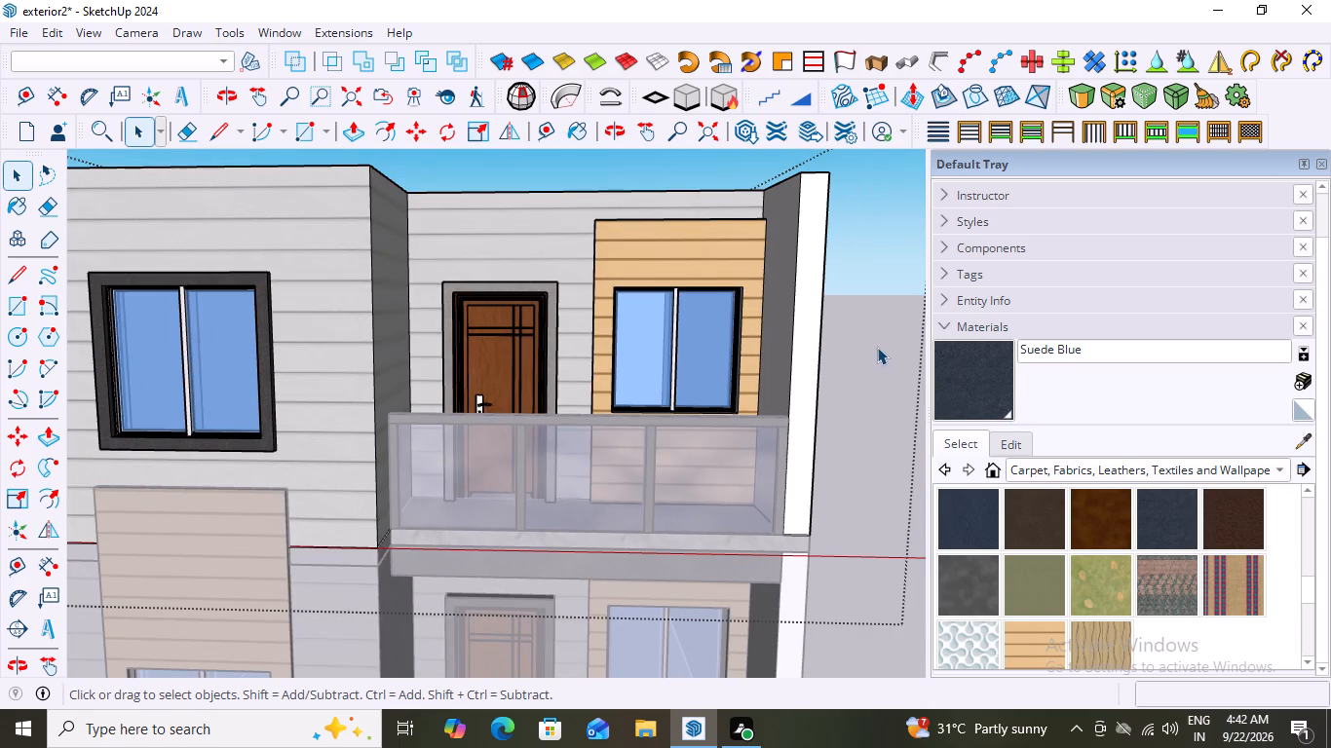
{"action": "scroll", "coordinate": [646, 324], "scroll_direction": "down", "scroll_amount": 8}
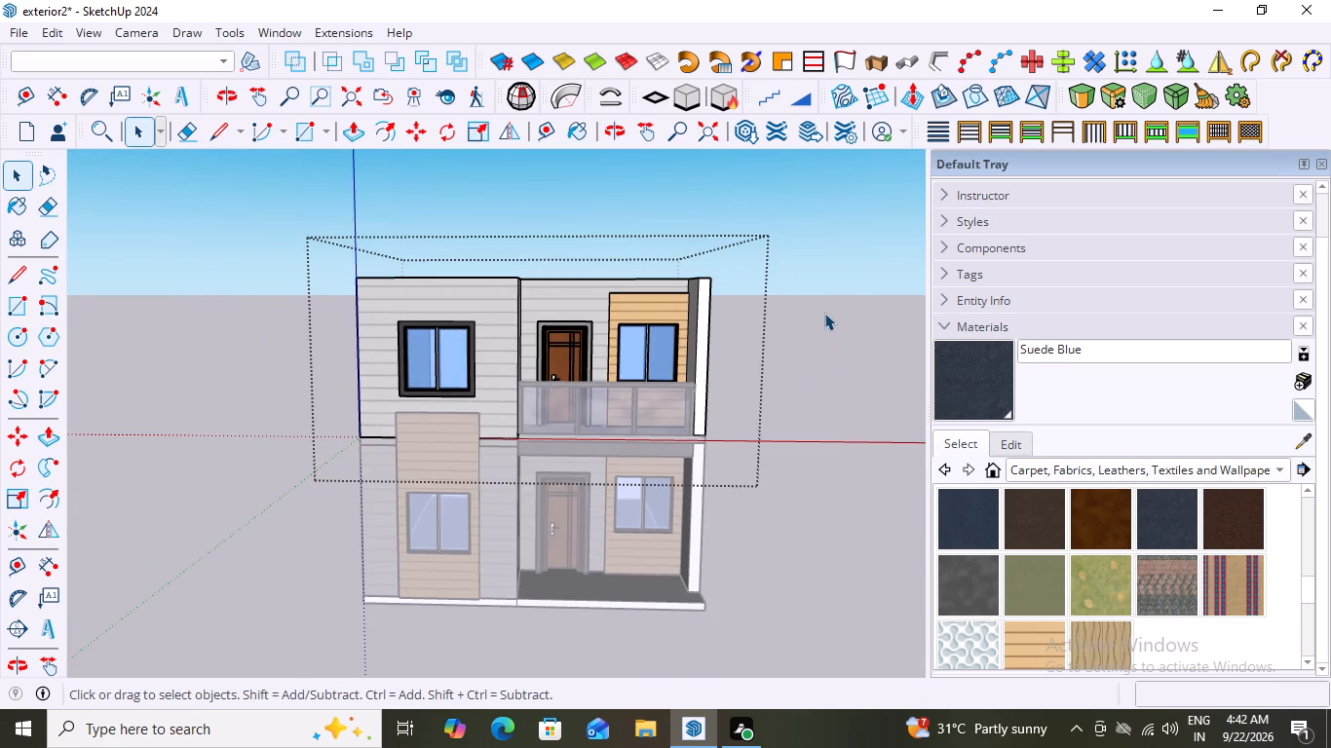
Leave group editing and examine the balcony beam's front face and underside against the rest of the front facade.
{"action": "double_click", "coordinate": [822, 305]}
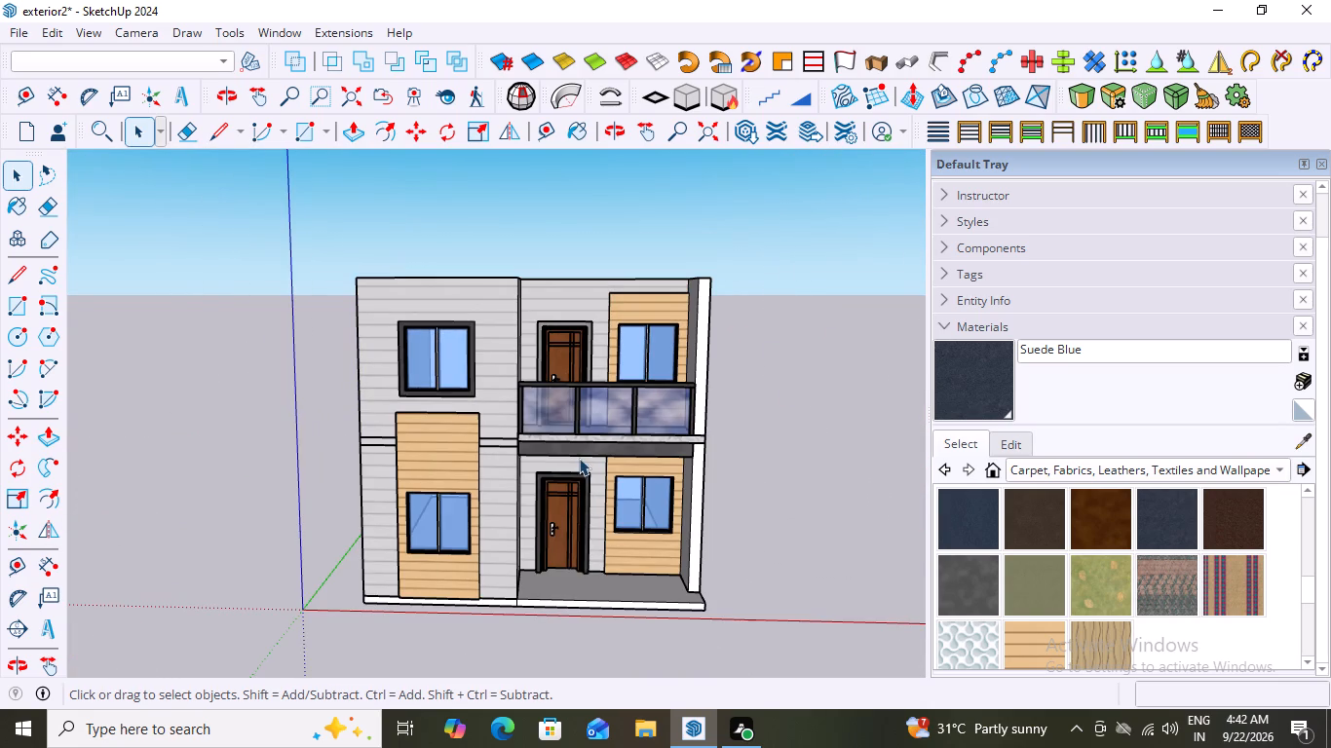
{"action": "scroll", "coordinate": [579, 458], "scroll_direction": "up", "scroll_amount": 9}
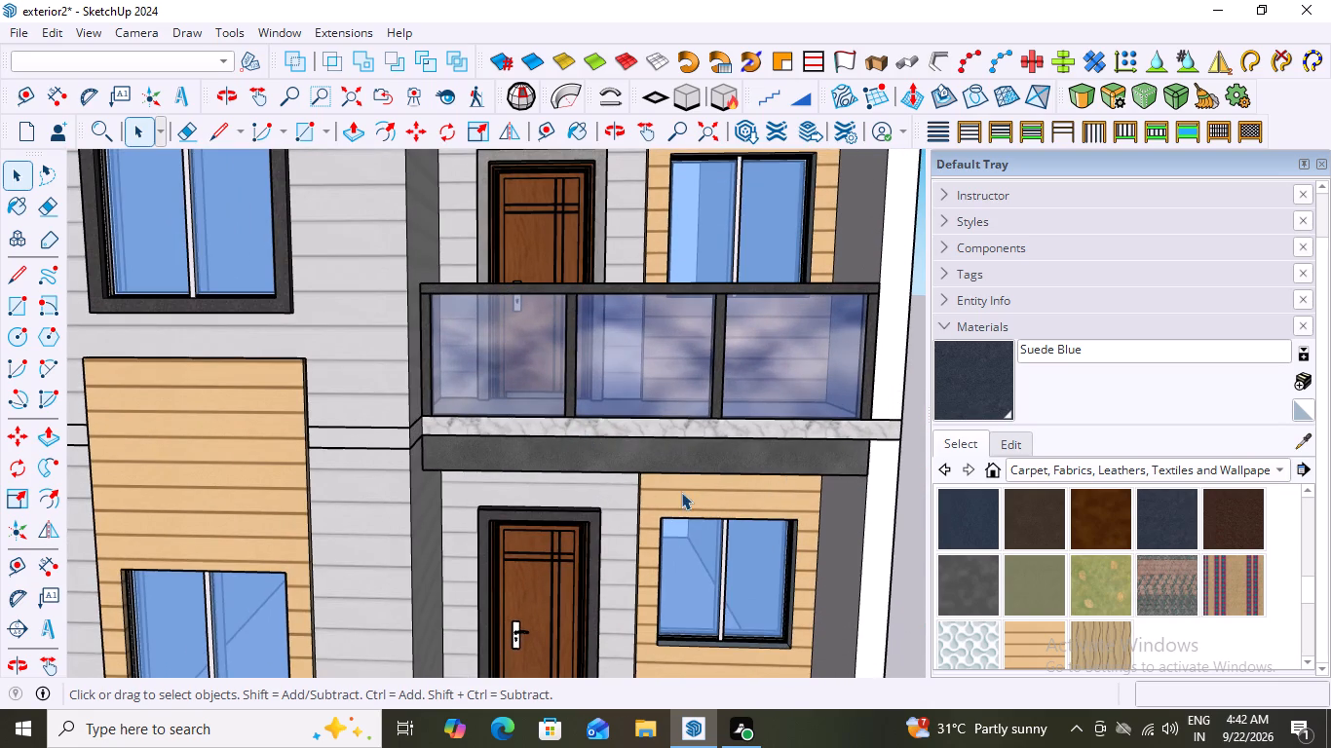
{"action": "scroll", "coordinate": [670, 491], "scroll_direction": "down", "scroll_amount": 2}
{"action": "middle_click_drag", "start_coordinate": [747, 518], "coordinate": [765, 290]}
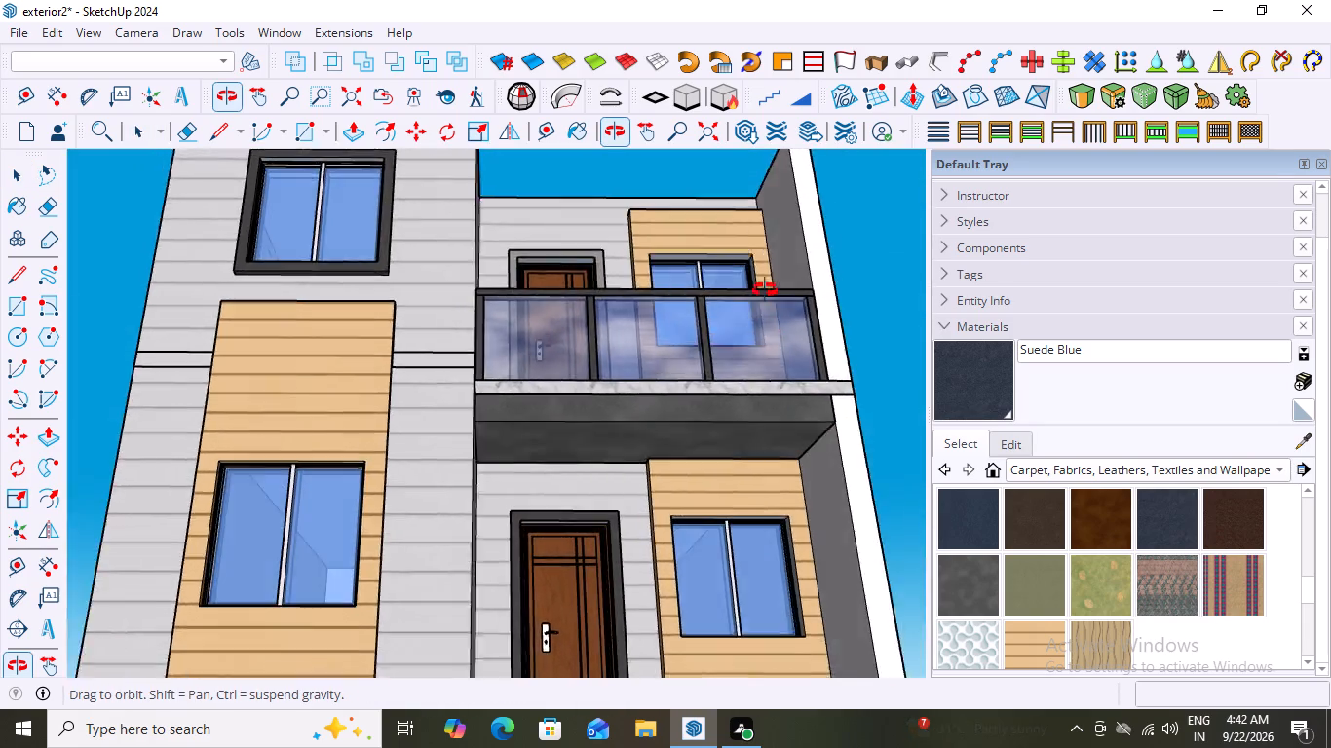
{"action": "middle_click_drag", "start_coordinate": [765, 290], "coordinate": [747, 304]}
{"action": "scroll", "coordinate": [665, 455], "scroll_direction": "up", "scroll_amount": 10}
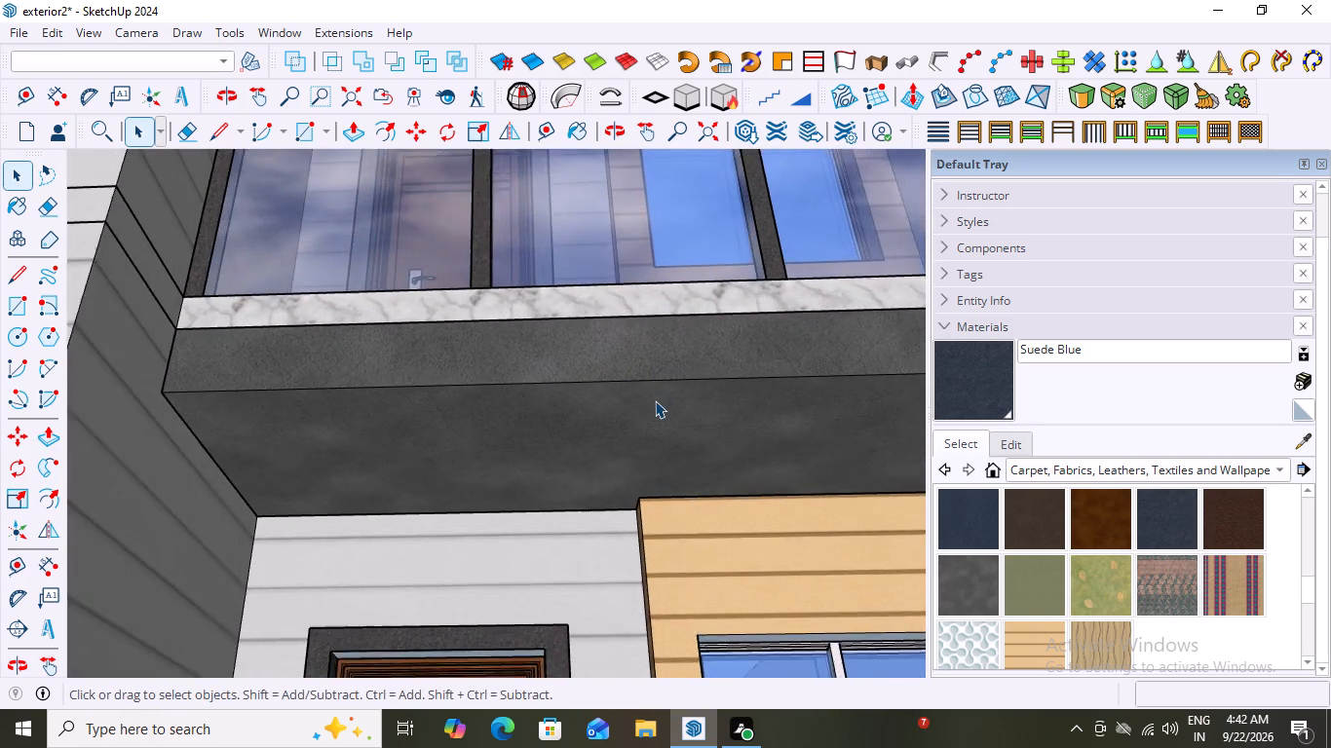
{"action": "scroll", "coordinate": [562, 396], "scroll_direction": "down", "scroll_amount": 12}
{"action": "middle_click_drag", "start_coordinate": [596, 441], "coordinate": [608, 579]}
{"action": "scroll", "coordinate": [600, 446], "scroll_direction": "down", "scroll_amount": 1}
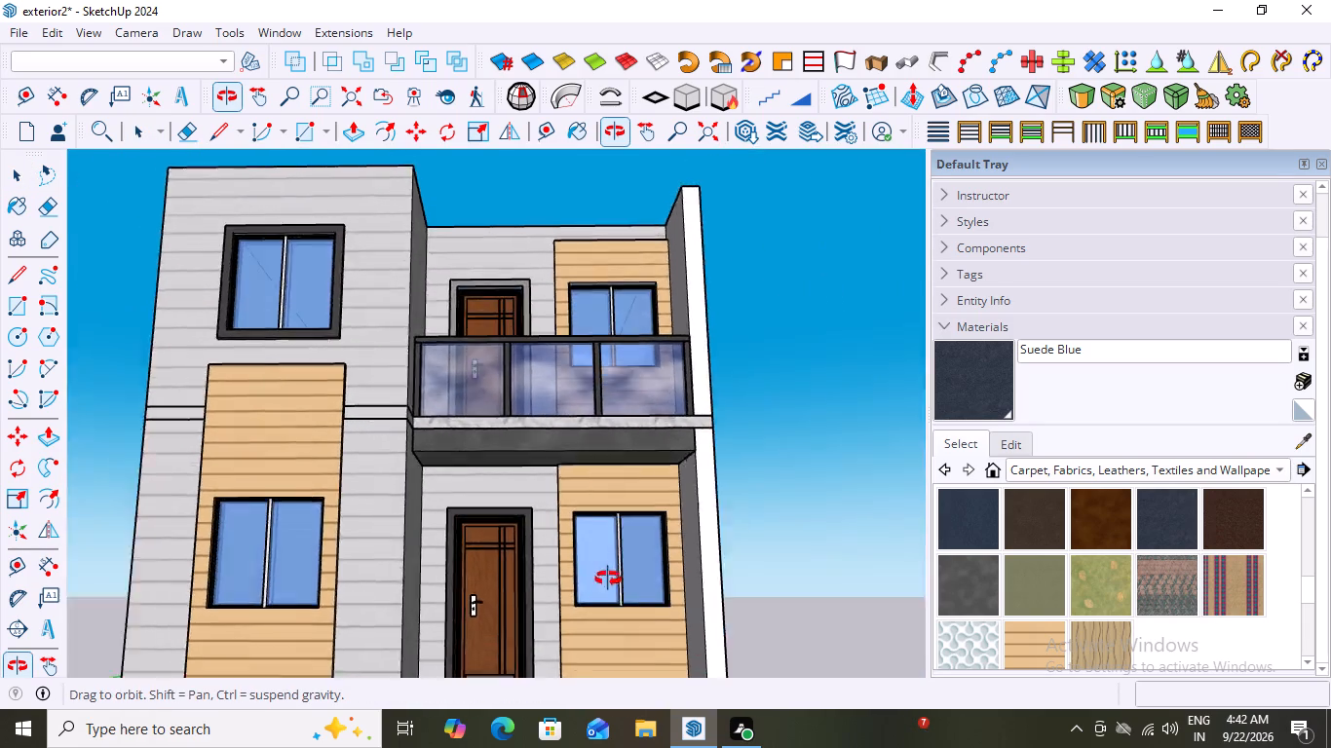
{"action": "middle_click_drag", "start_coordinate": [608, 579], "coordinate": [632, 689]}
{"action": "scroll", "coordinate": [632, 689], "scroll_direction": "down", "scroll_amount": 2}
{"action": "scroll", "coordinate": [590, 571], "scroll_direction": "down", "scroll_amount": 3}
{"action": "middle_click_drag", "start_coordinate": [559, 456], "coordinate": [558, 455]}
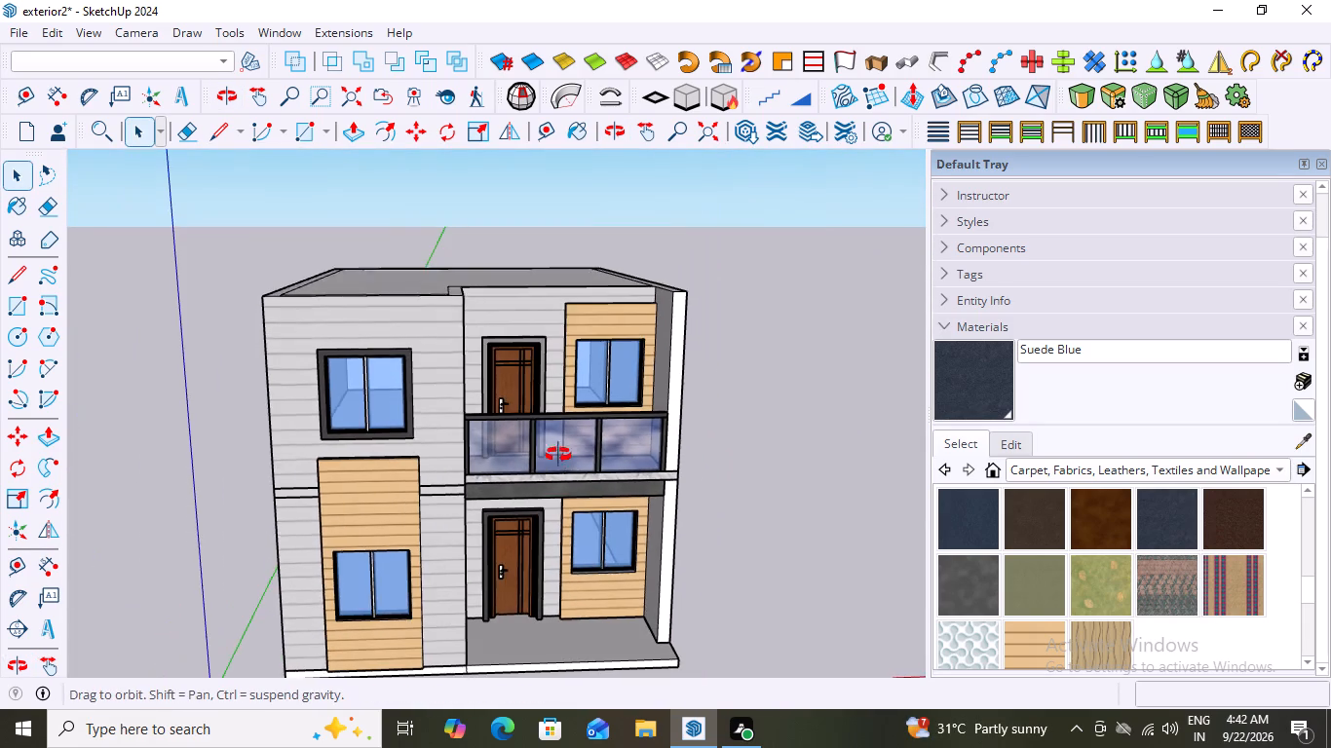
{"action": "middle_click_drag", "start_coordinate": [558, 455], "coordinate": [522, 411]}
{"action": "scroll", "coordinate": [579, 467], "scroll_direction": "up", "scroll_amount": 2}
{"action": "scroll", "coordinate": [689, 519], "scroll_direction": "down", "scroll_amount": 3}
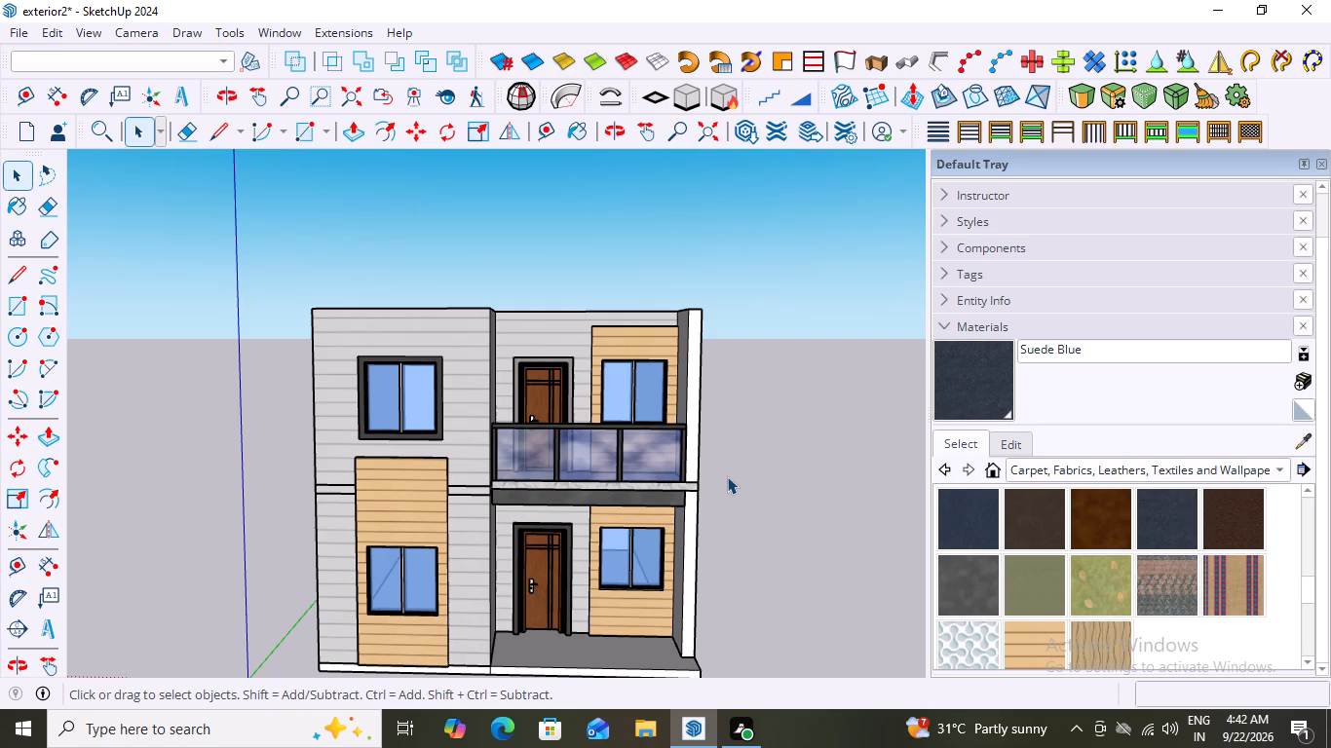
Compare the balcony beam, marble slab edge, railing and door frames from both sides of the house and from above.
{"action": "scroll", "coordinate": [671, 544], "scroll_direction": "down", "scroll_amount": 2}
{"action": "middle_click_drag", "start_coordinate": [667, 623], "coordinate": [737, 565]}
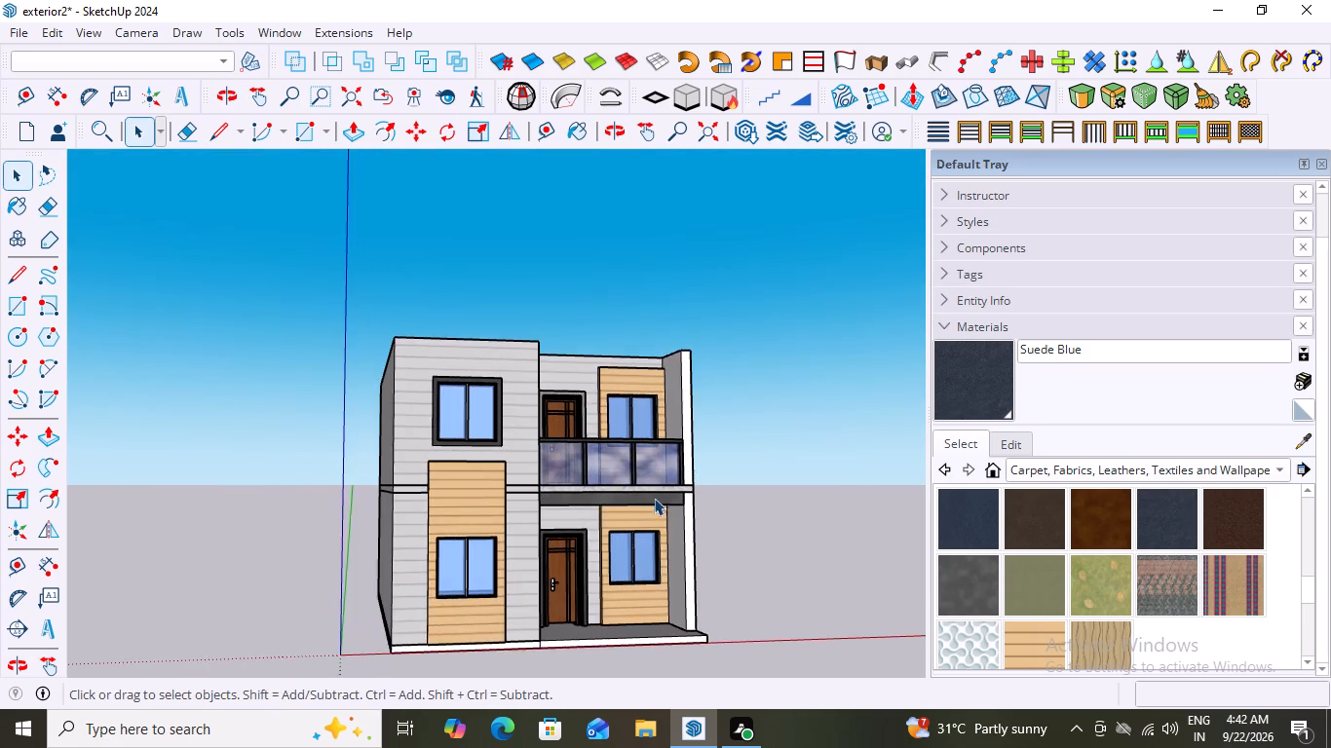
{"action": "scroll", "coordinate": [665, 470], "scroll_direction": "up", "scroll_amount": 4}
{"action": "scroll", "coordinate": [665, 467], "scroll_direction": "down", "scroll_amount": 5}
{"action": "middle_click_drag", "start_coordinate": [621, 524], "coordinate": [660, 599]}
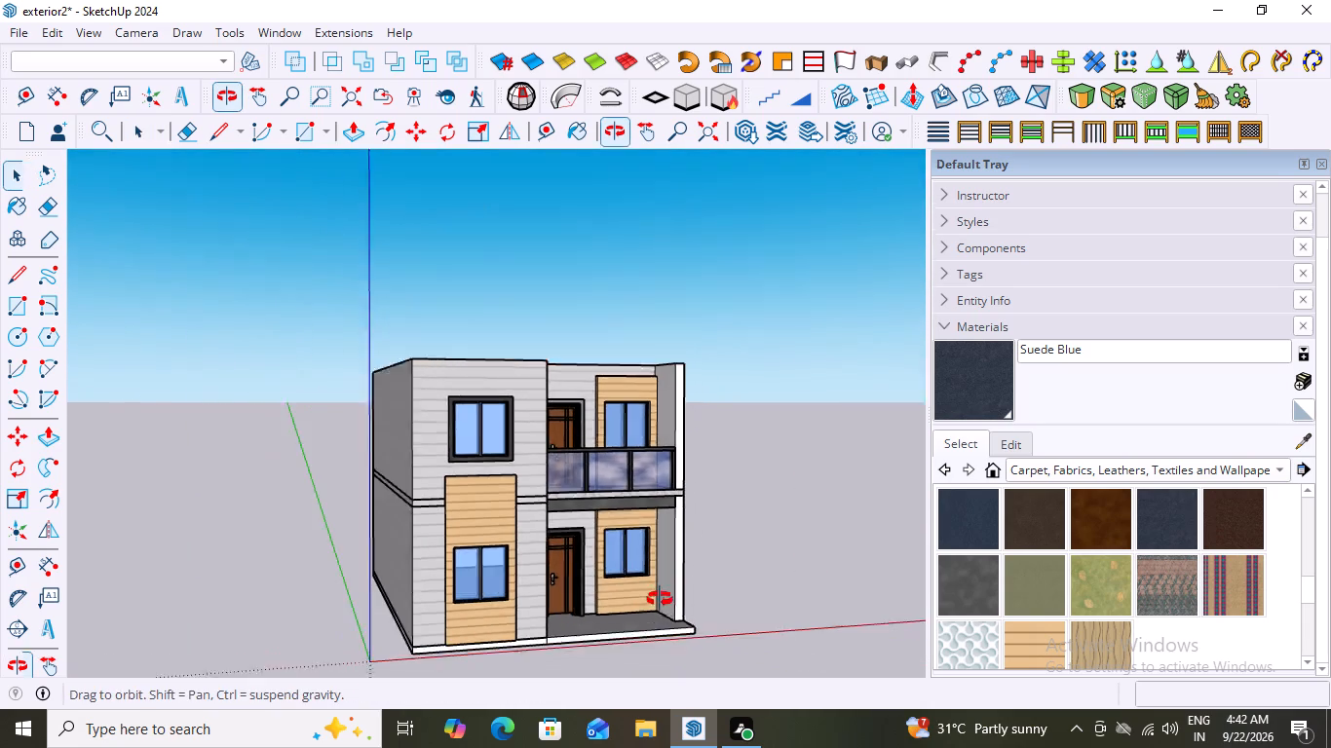
{"action": "middle_click_drag", "start_coordinate": [660, 599], "coordinate": [668, 637]}
{"action": "scroll", "coordinate": [652, 501], "scroll_direction": "up", "scroll_amount": 15}
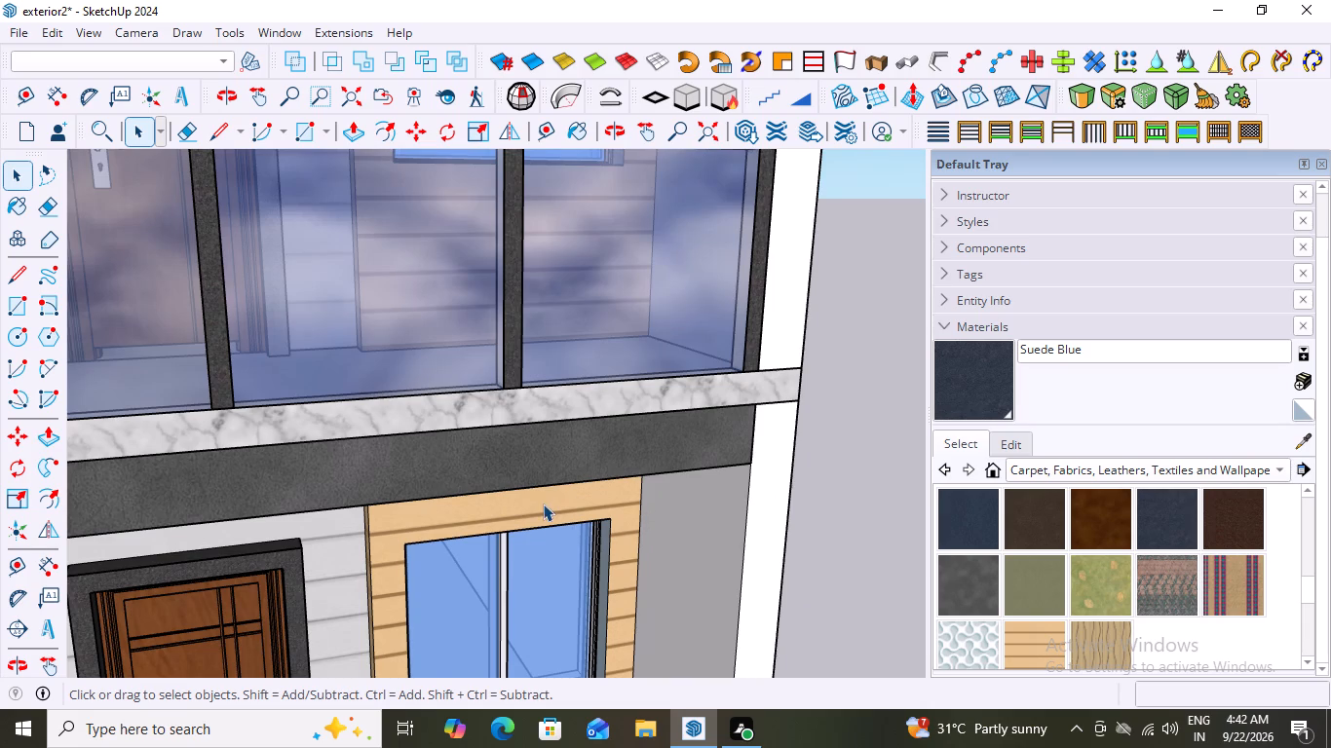
{"action": "scroll", "coordinate": [598, 502], "scroll_direction": "down", "scroll_amount": 4}
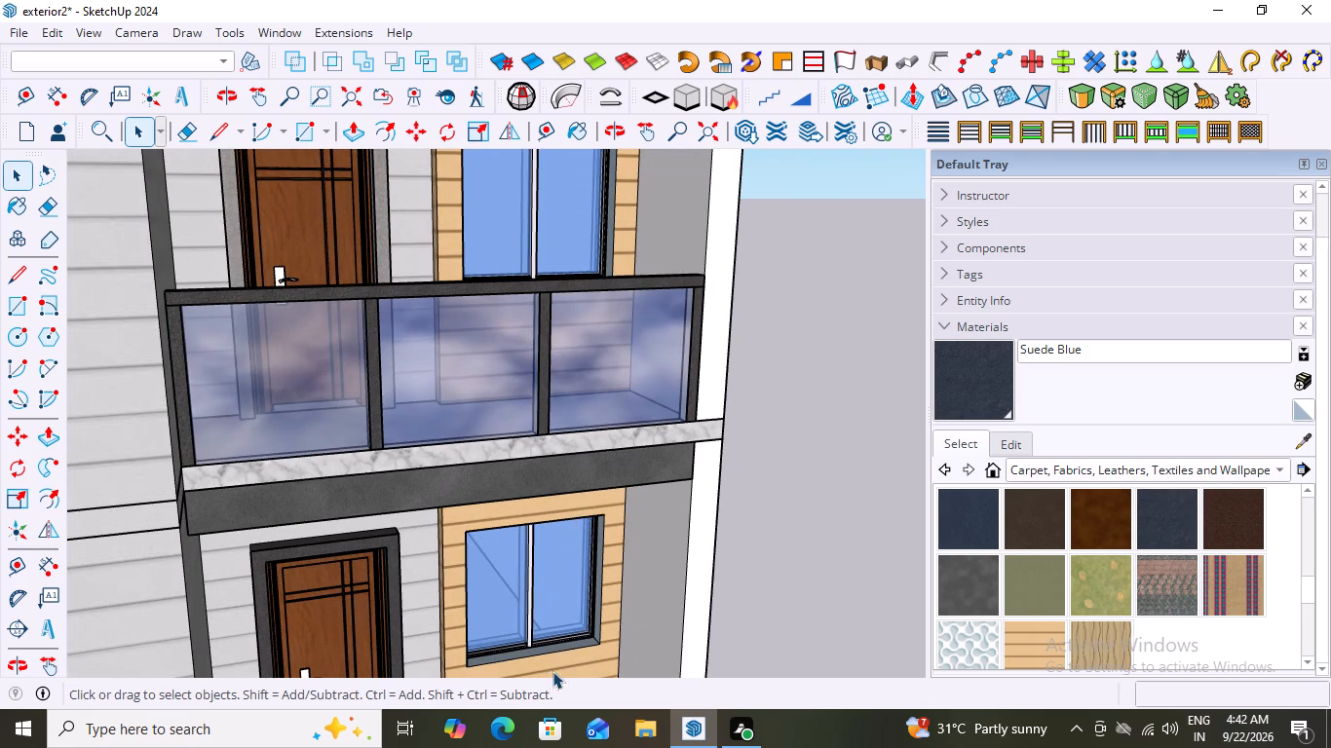
{"action": "middle_click_drag", "start_coordinate": [252, 492], "coordinate": [145, 416]}
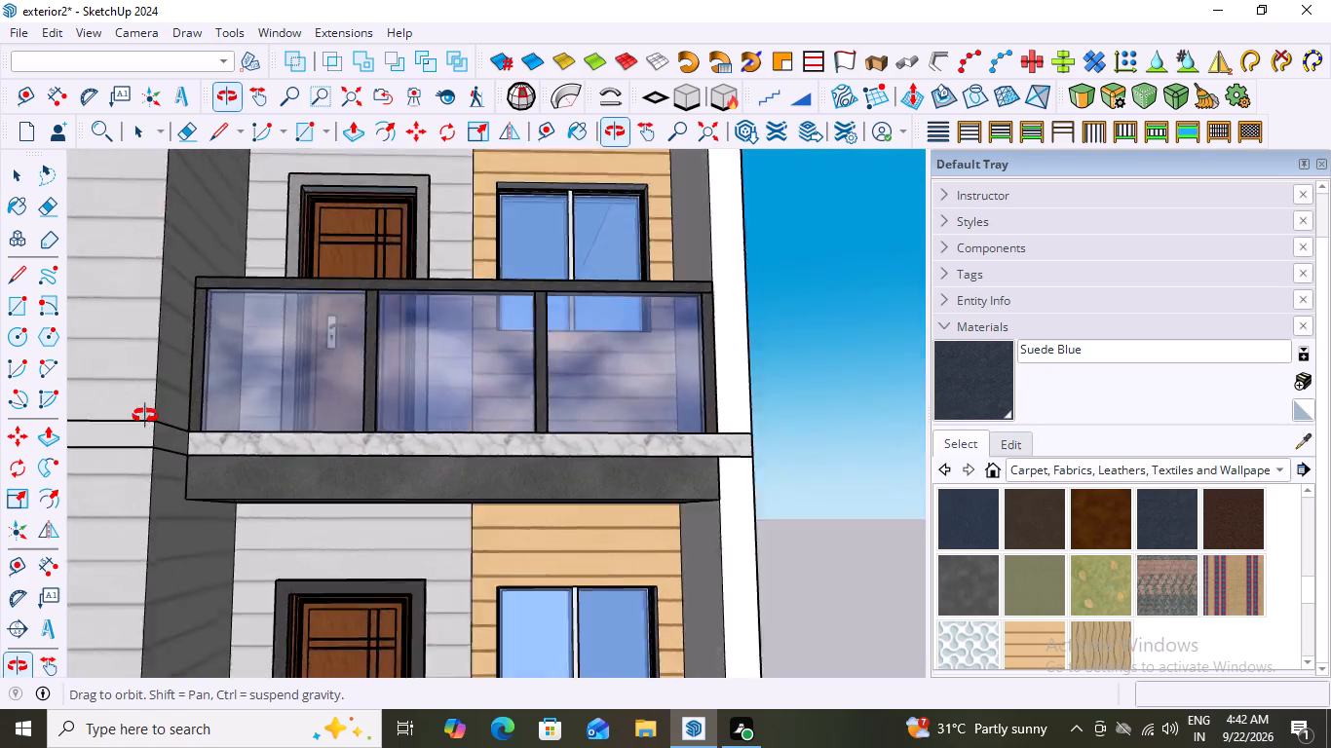
{"action": "middle_click_drag", "start_coordinate": [145, 416], "coordinate": [138, 445]}
{"action": "scroll", "coordinate": [260, 556], "scroll_direction": "down", "scroll_amount": 1}
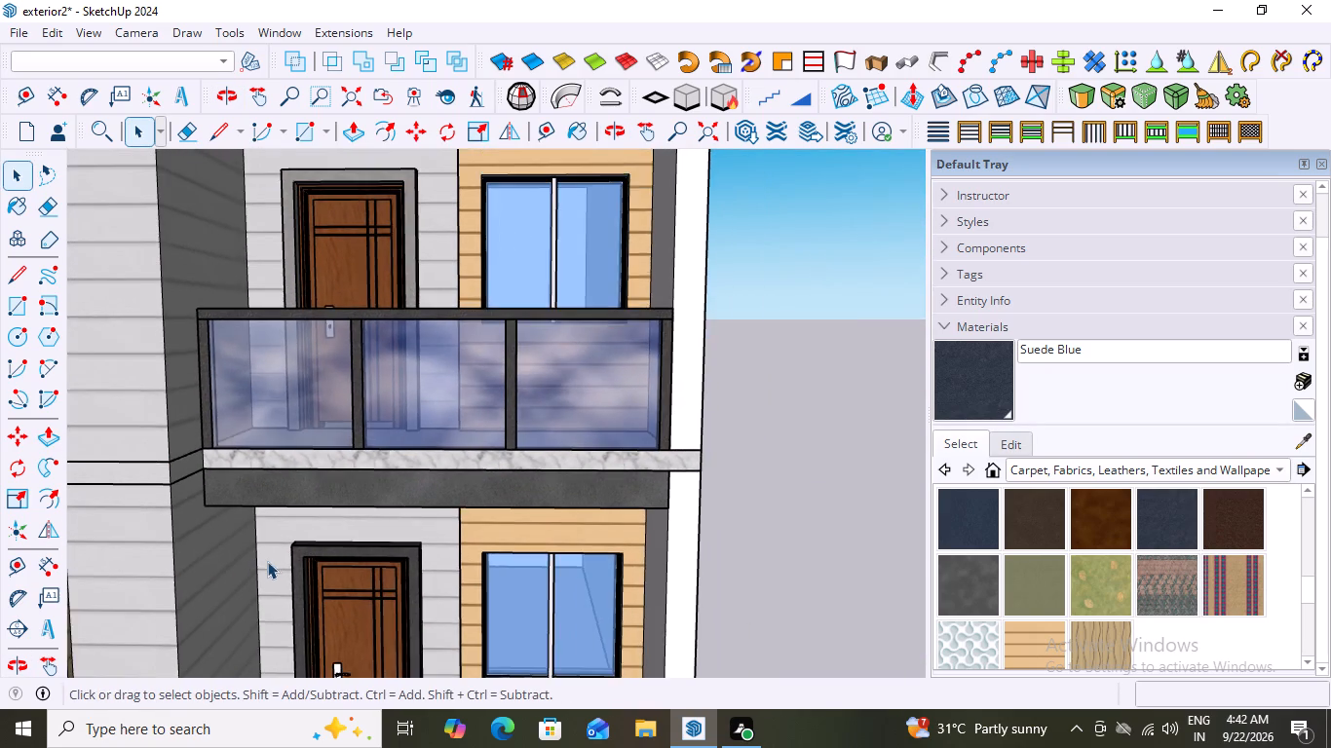
{"action": "scroll", "coordinate": [267, 561], "scroll_direction": "down", "scroll_amount": 2}
{"action": "middle_click_drag", "start_coordinate": [384, 533], "coordinate": [420, 644]}
{"action": "scroll", "coordinate": [532, 548], "scroll_direction": "up", "scroll_amount": 2}
{"action": "scroll", "coordinate": [445, 545], "scroll_direction": "up", "scroll_amount": 6}
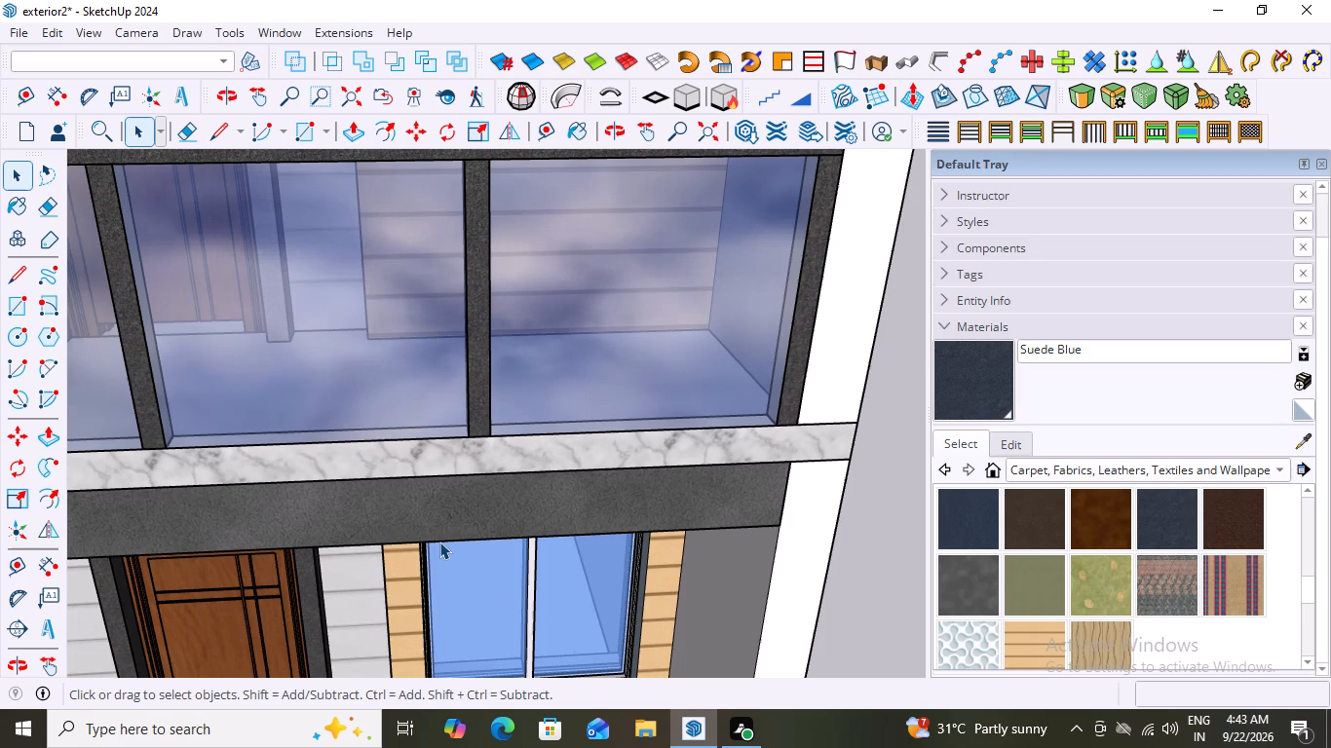
{"action": "scroll", "coordinate": [439, 542], "scroll_direction": "down", "scroll_amount": 12}
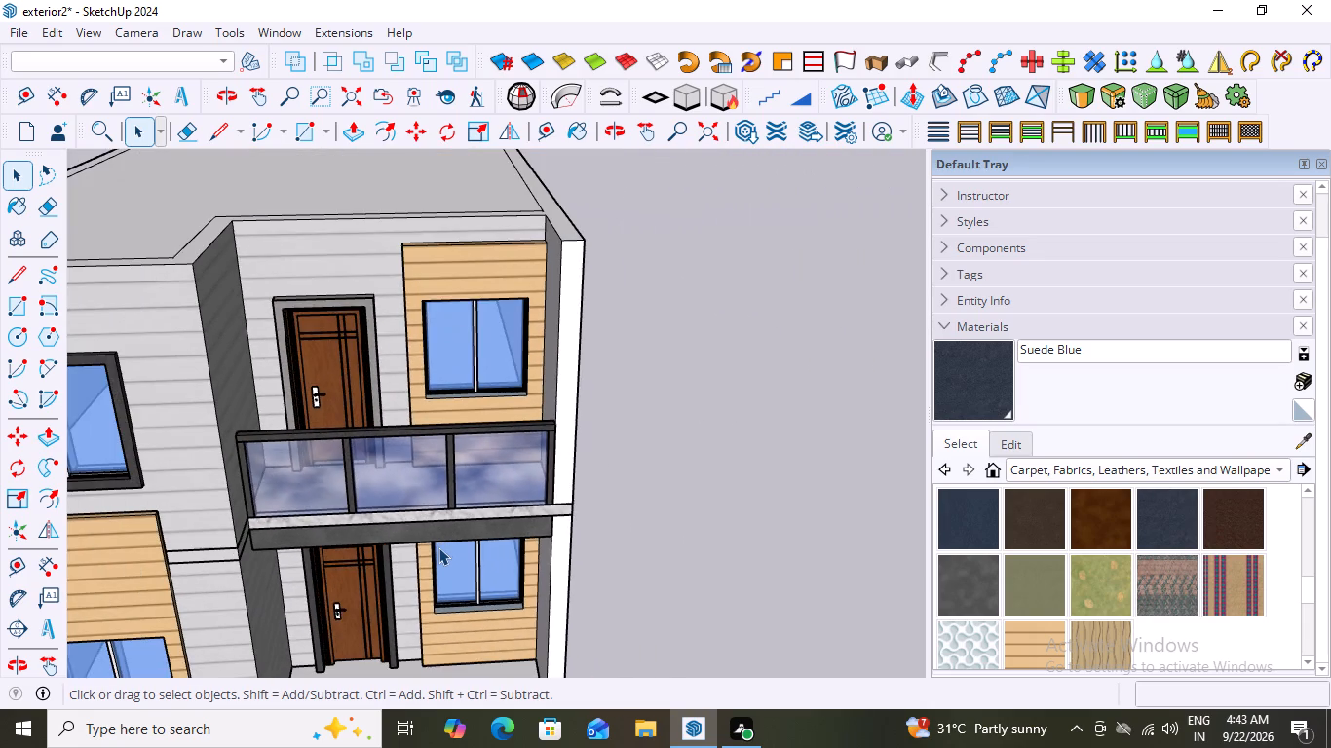
{"action": "scroll", "coordinate": [438, 547], "scroll_direction": "down", "scroll_amount": 2}
{"action": "middle_click_drag", "start_coordinate": [435, 553], "coordinate": [318, 536]}
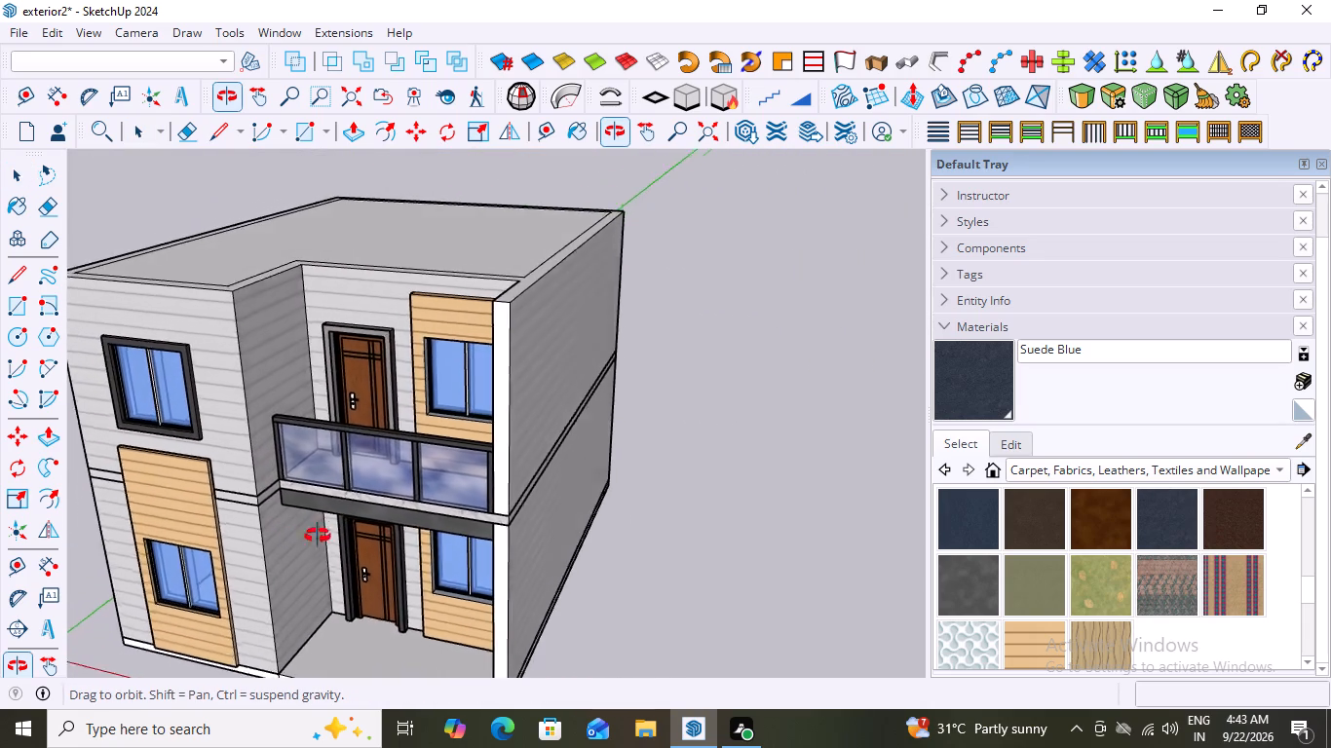
{"action": "middle_click_drag", "start_coordinate": [318, 536], "coordinate": [398, 539]}
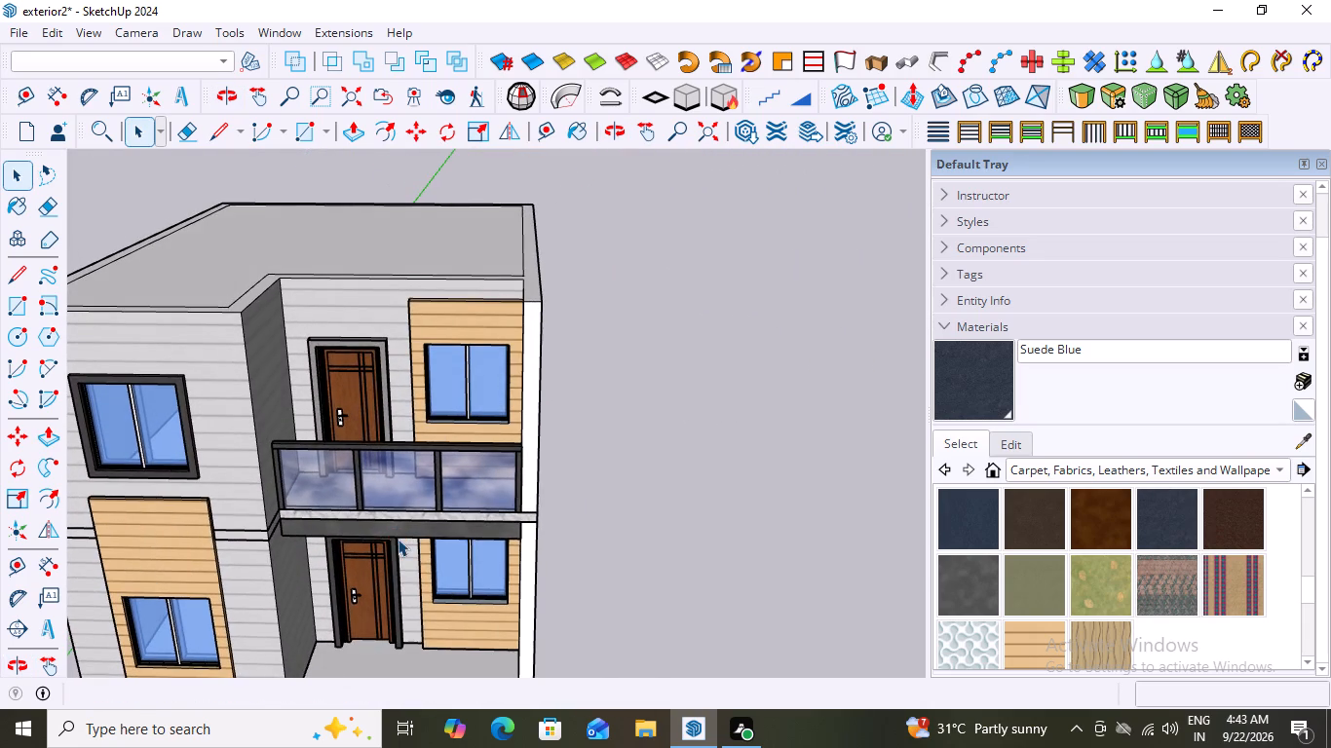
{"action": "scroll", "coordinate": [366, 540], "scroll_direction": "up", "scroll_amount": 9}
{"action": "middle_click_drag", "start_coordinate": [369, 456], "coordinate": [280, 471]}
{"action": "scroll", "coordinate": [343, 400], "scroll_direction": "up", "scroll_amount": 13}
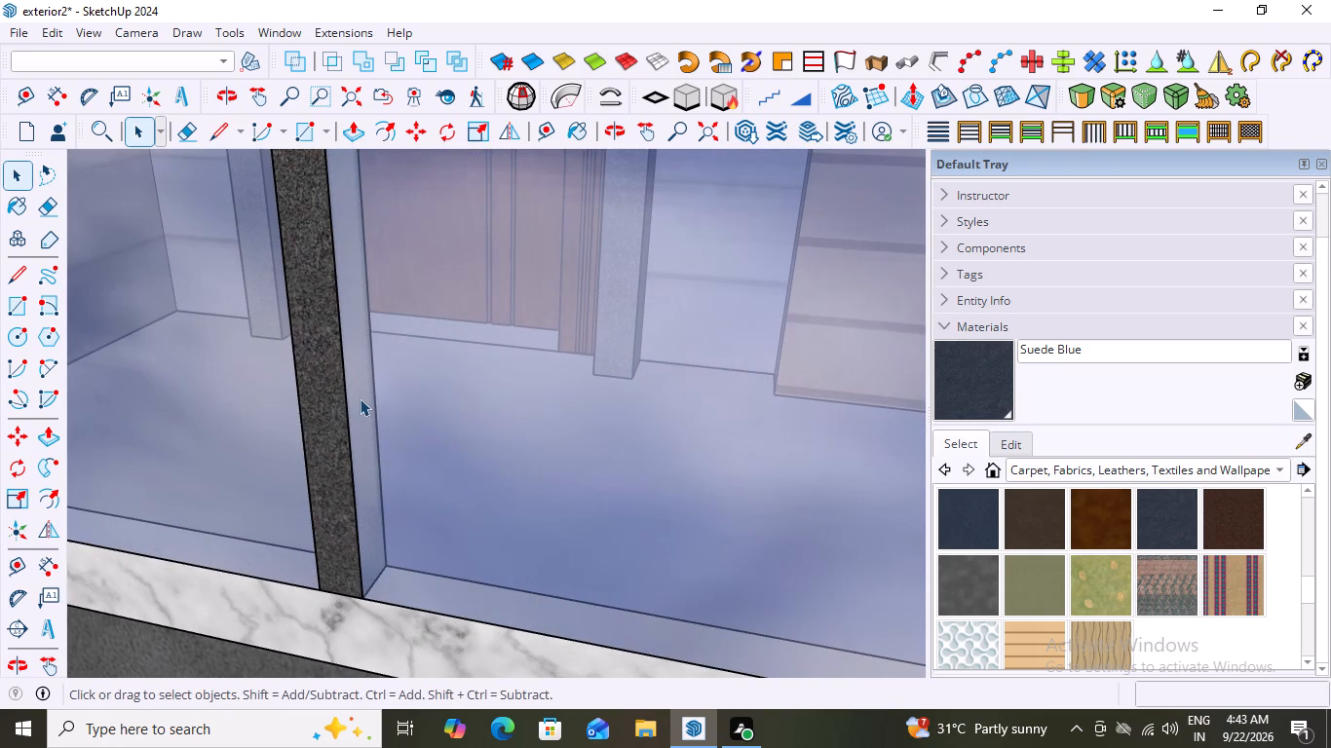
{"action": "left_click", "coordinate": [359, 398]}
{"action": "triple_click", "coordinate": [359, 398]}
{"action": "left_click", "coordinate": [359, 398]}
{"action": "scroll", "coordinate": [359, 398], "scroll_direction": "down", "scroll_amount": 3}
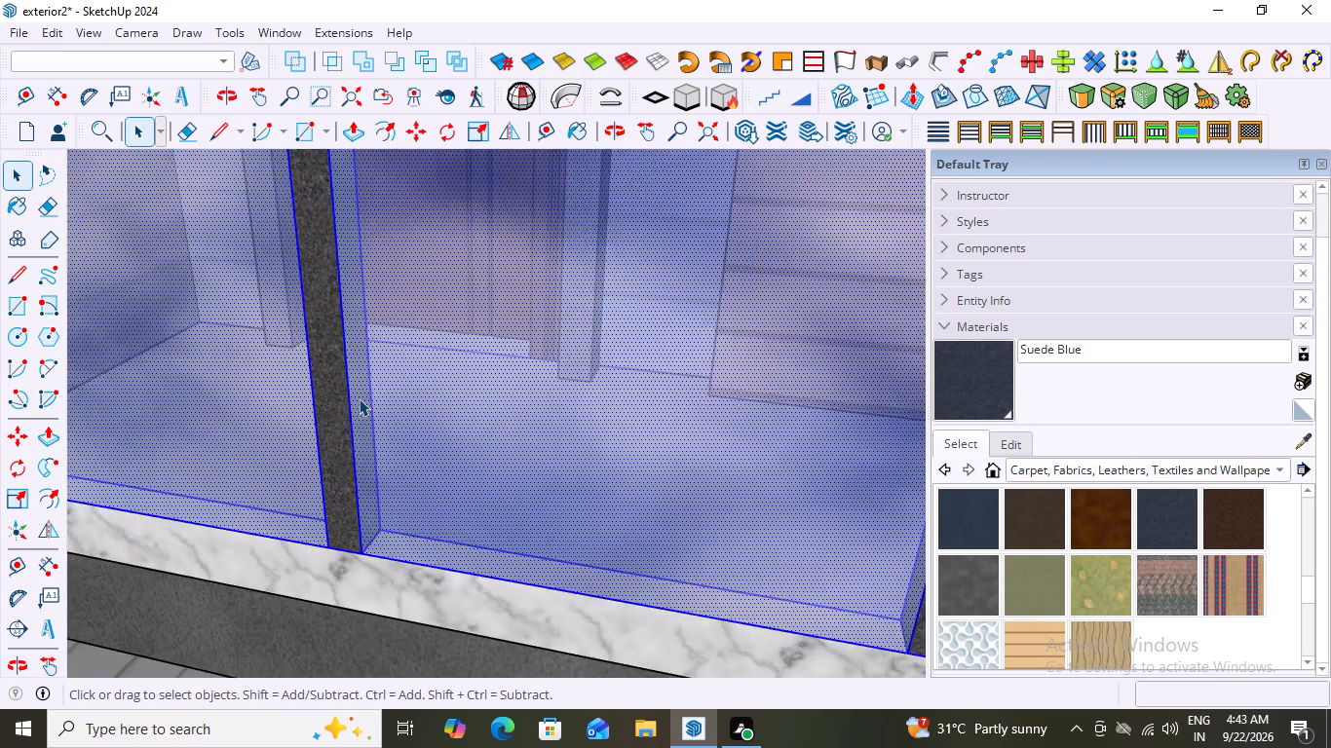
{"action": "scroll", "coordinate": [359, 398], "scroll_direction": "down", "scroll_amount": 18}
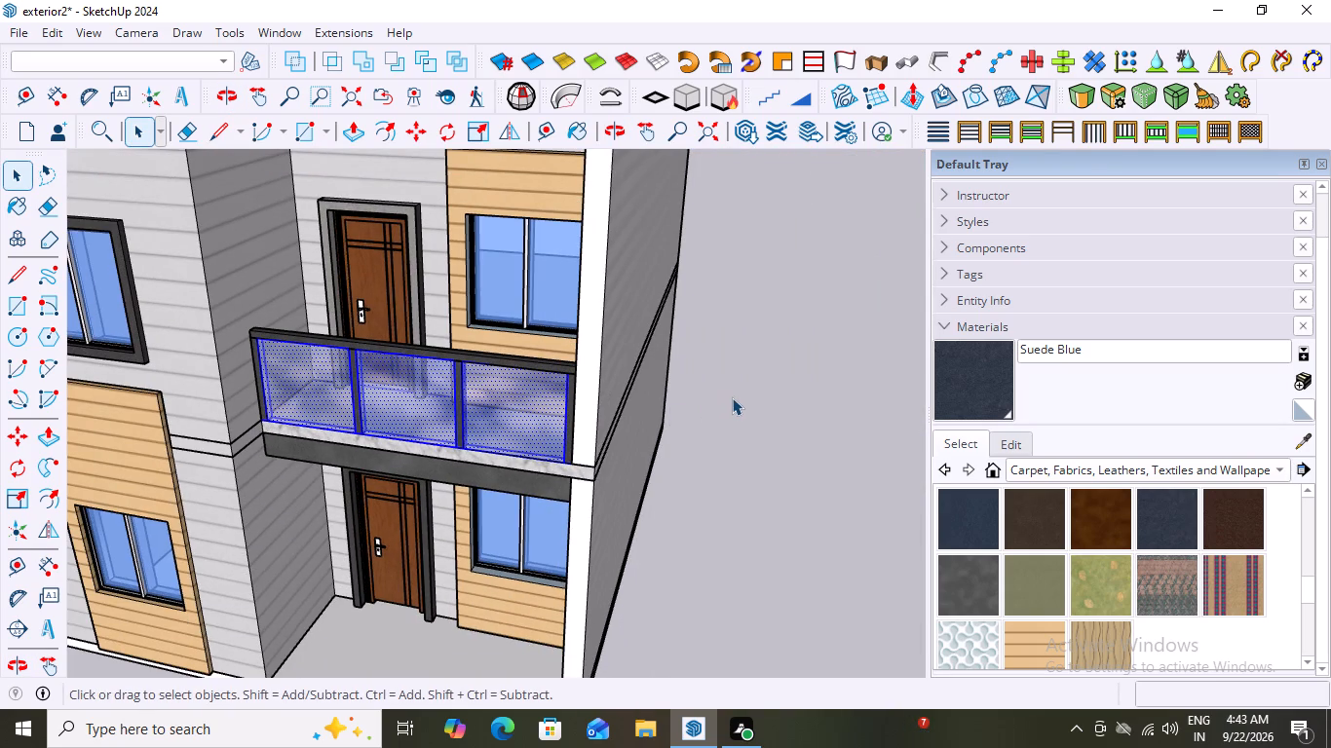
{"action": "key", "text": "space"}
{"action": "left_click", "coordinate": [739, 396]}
Review the light upper-storey walls against the dark frames and wood cladding across the whole front facade.
{"action": "middle_click_drag", "start_coordinate": [608, 452], "coordinate": [616, 455]}
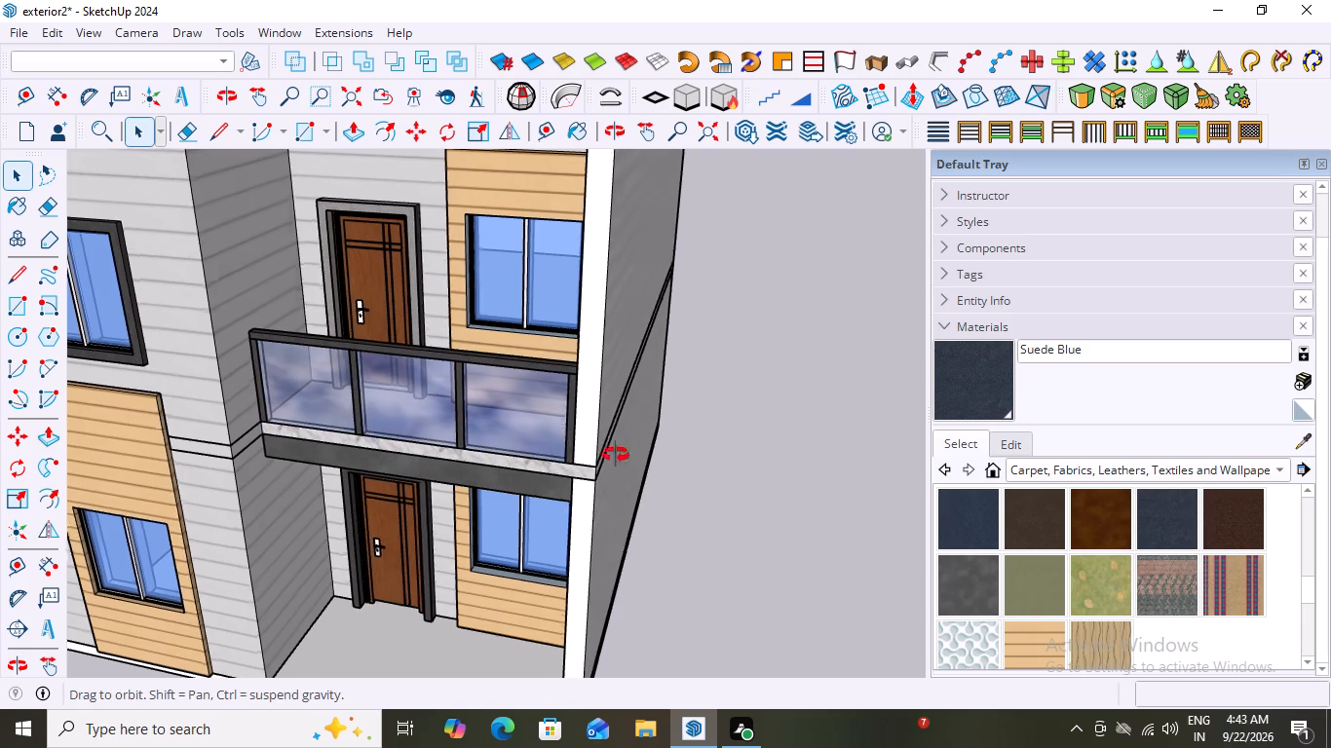
{"action": "middle_click_drag", "start_coordinate": [616, 455], "coordinate": [767, 442]}
{"action": "scroll", "coordinate": [646, 462], "scroll_direction": "down", "scroll_amount": 5}
{"action": "middle_click_drag", "start_coordinate": [654, 535], "coordinate": [597, 424]}
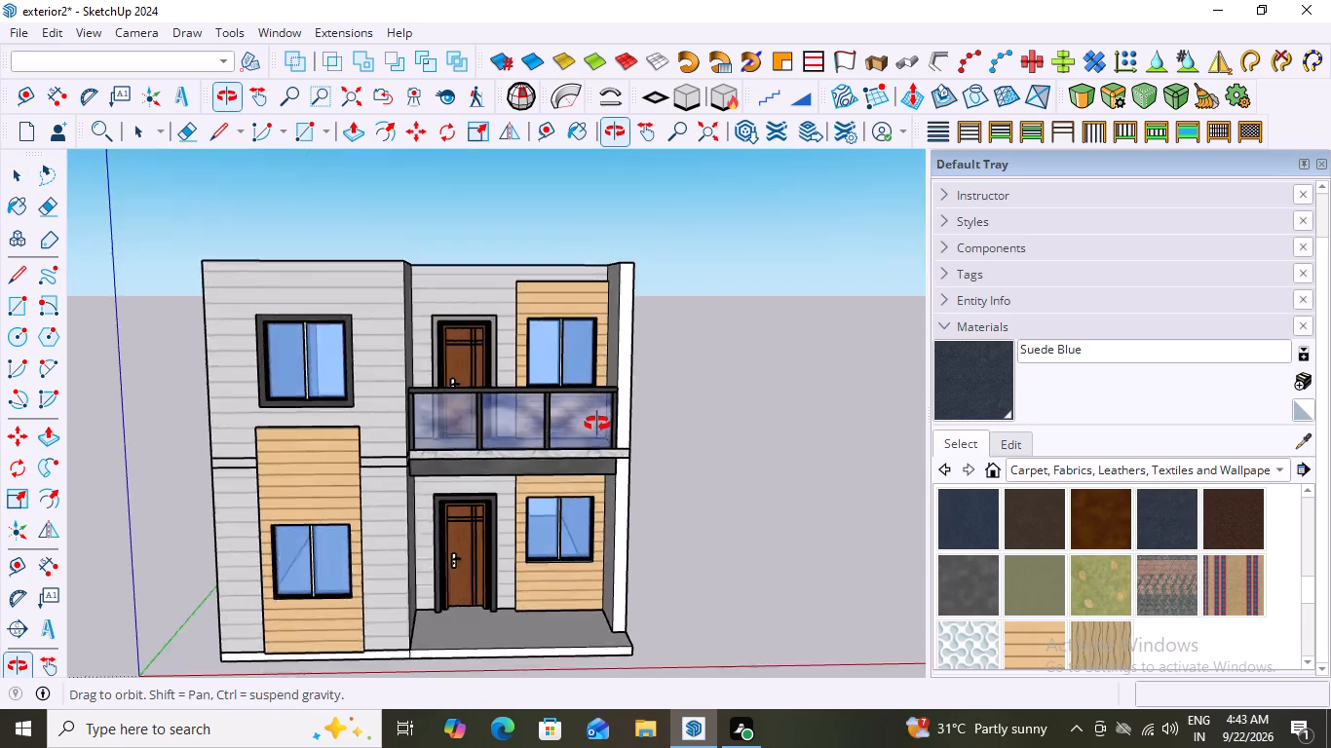
{"action": "middle_click_drag", "start_coordinate": [597, 424], "coordinate": [627, 466]}
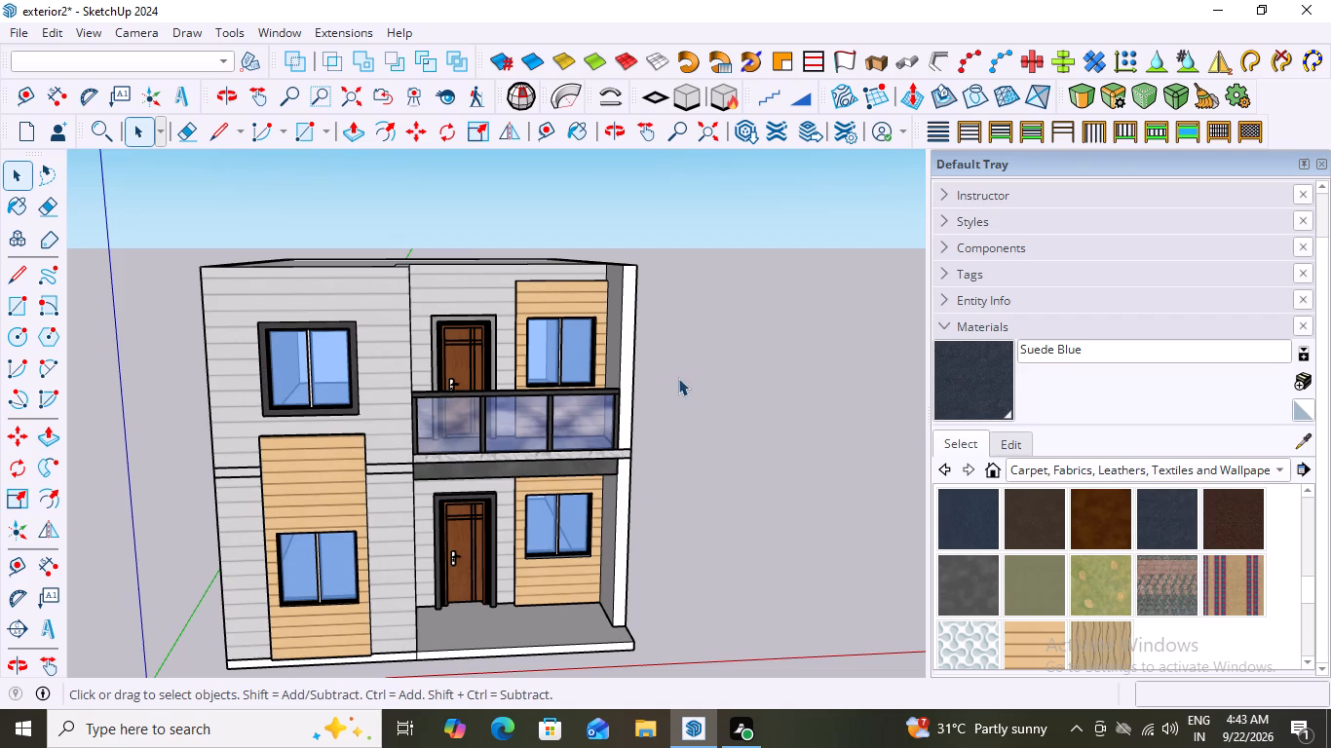
{"action": "middle_click_drag", "start_coordinate": [692, 386], "coordinate": [740, 336]}
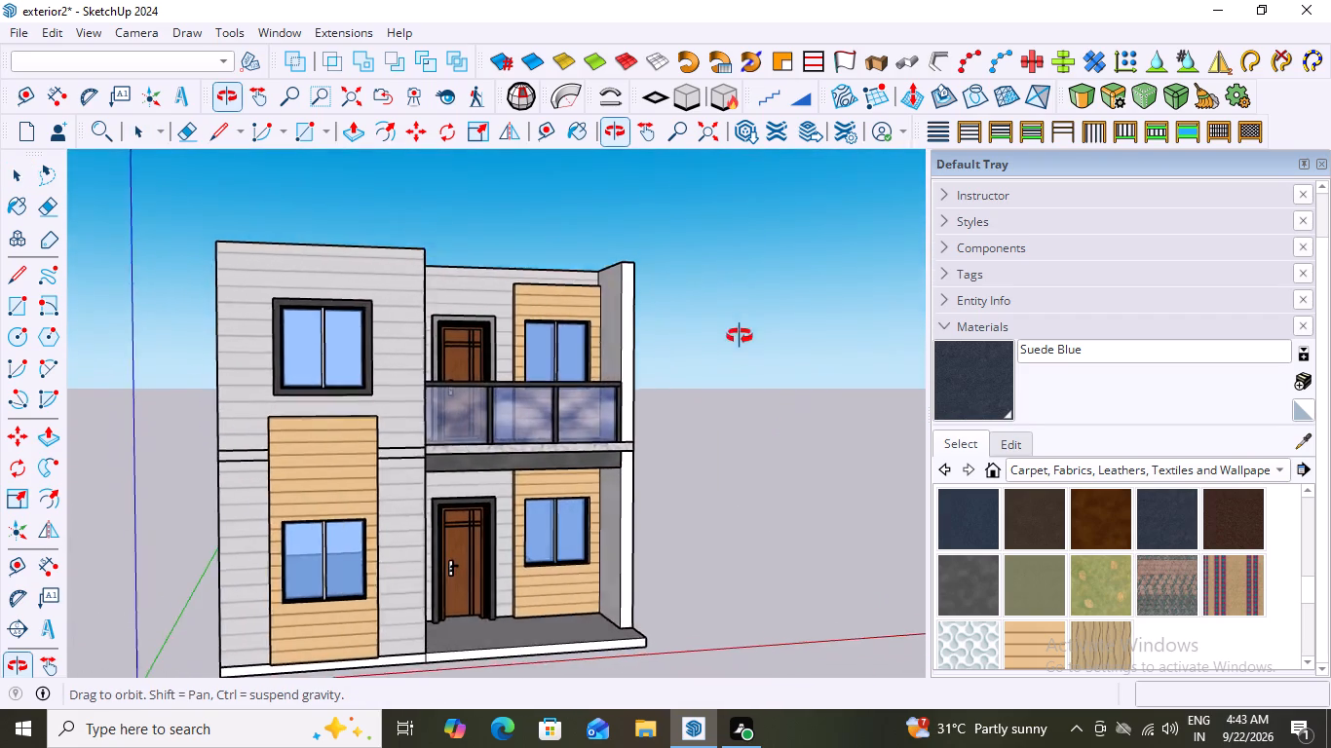
{"action": "middle_click_drag", "start_coordinate": [740, 336], "coordinate": [660, 400]}
Open the upper storey for editing and paint its projecting front wall and the recessed wall around the balcony door with Suede Blue.
{"action": "scroll", "coordinate": [429, 498], "scroll_direction": "up", "scroll_amount": 3}
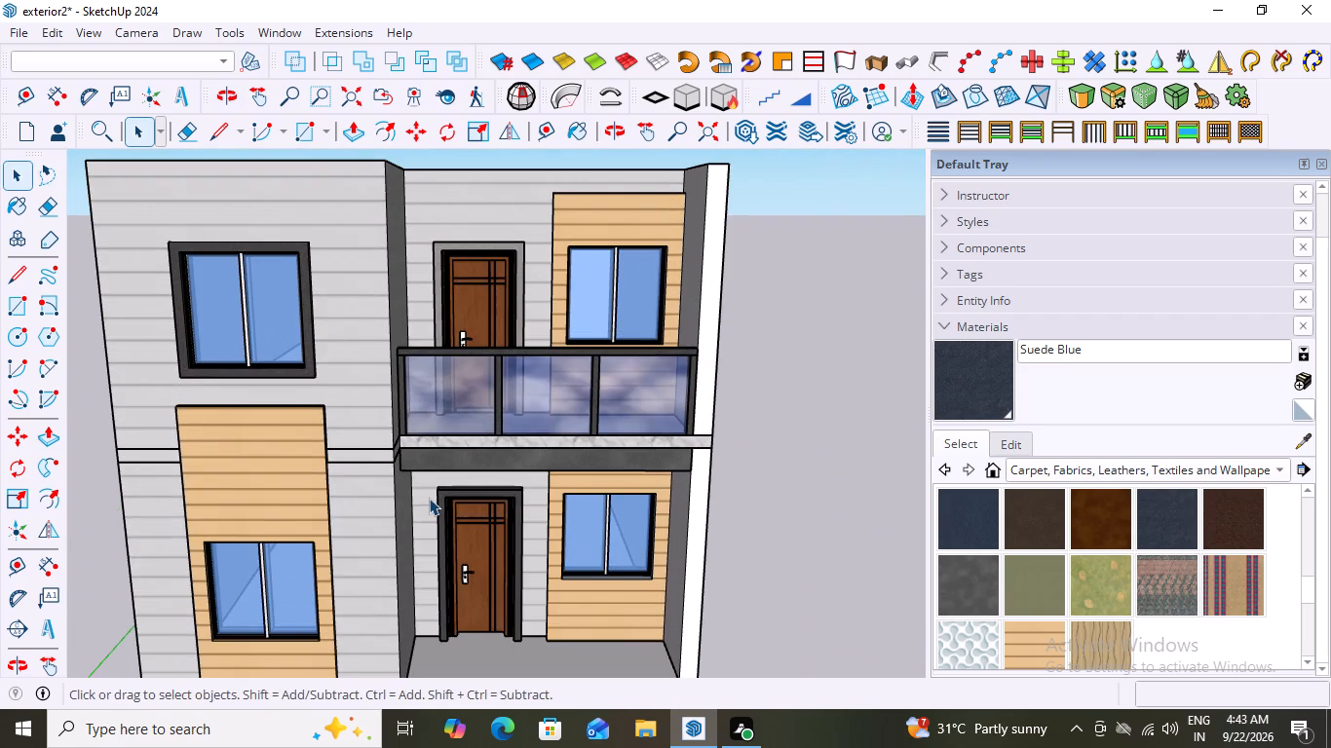
{"action": "double_click", "coordinate": [361, 322]}
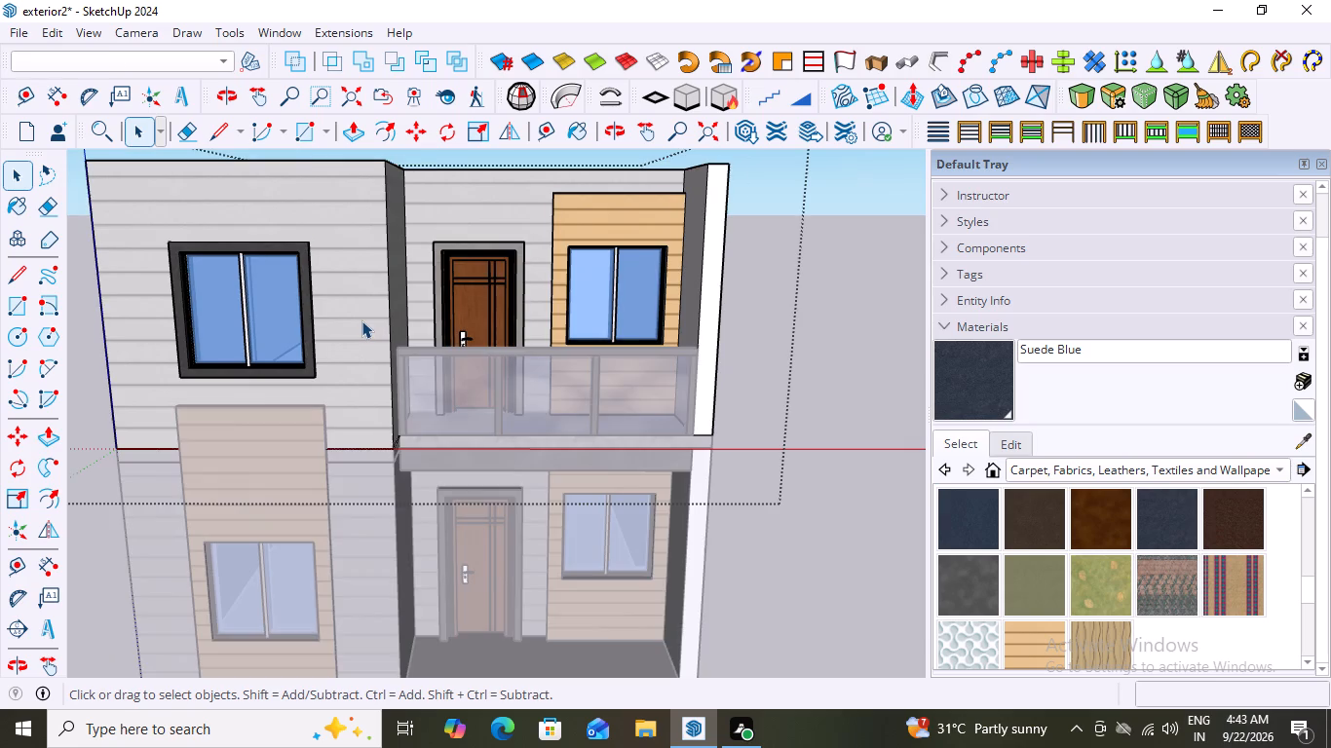
{"action": "left_click", "coordinate": [361, 320]}
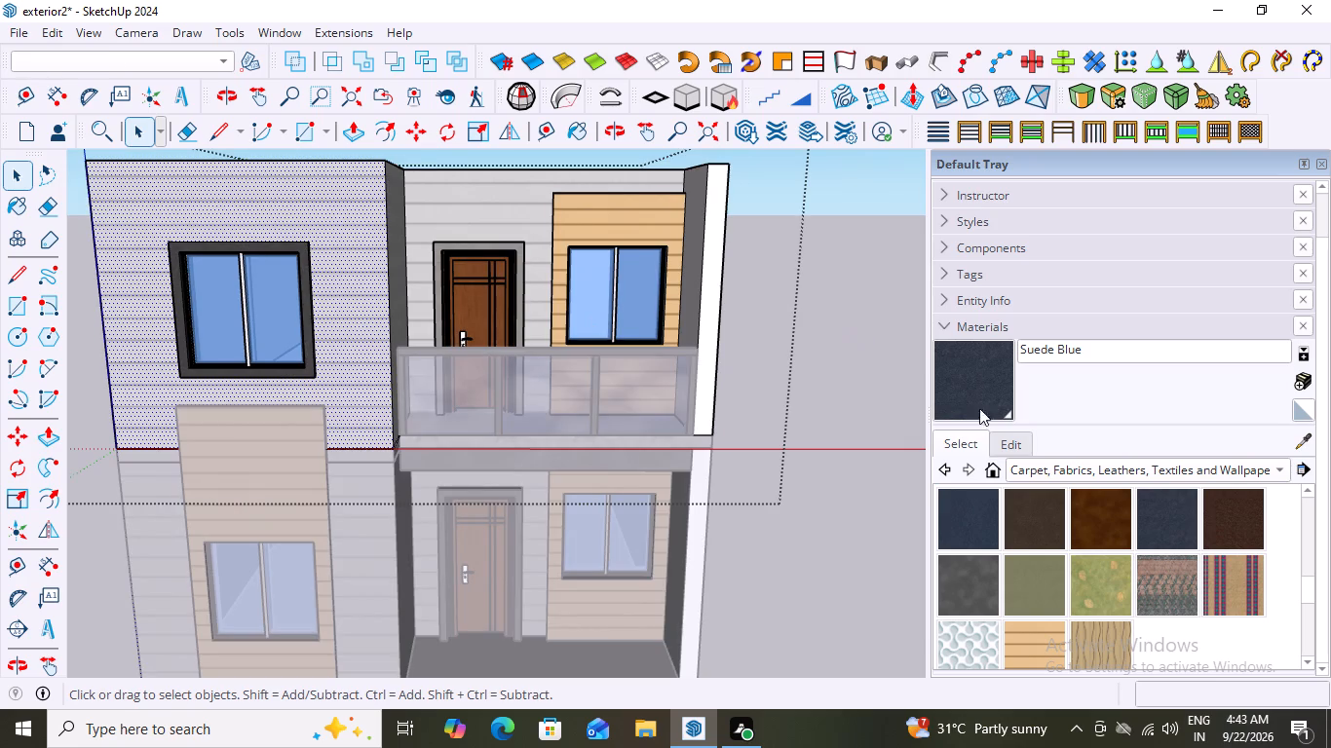
{"action": "left_click", "coordinate": [1157, 518]}
{"action": "left_click", "coordinate": [296, 215]}
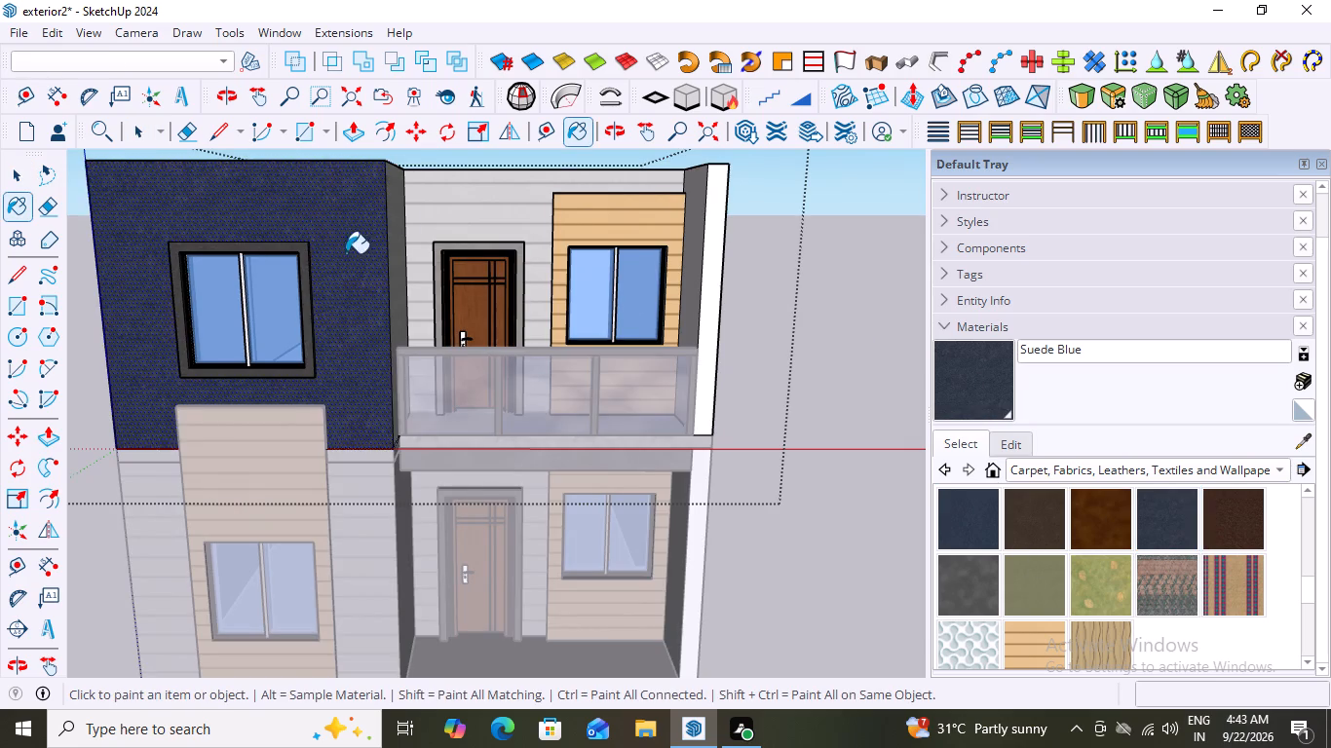
{"action": "scroll", "coordinate": [417, 230], "scroll_direction": "down", "scroll_amount": 6}
{"action": "scroll", "coordinate": [374, 429], "scroll_direction": "up", "scroll_amount": 3}
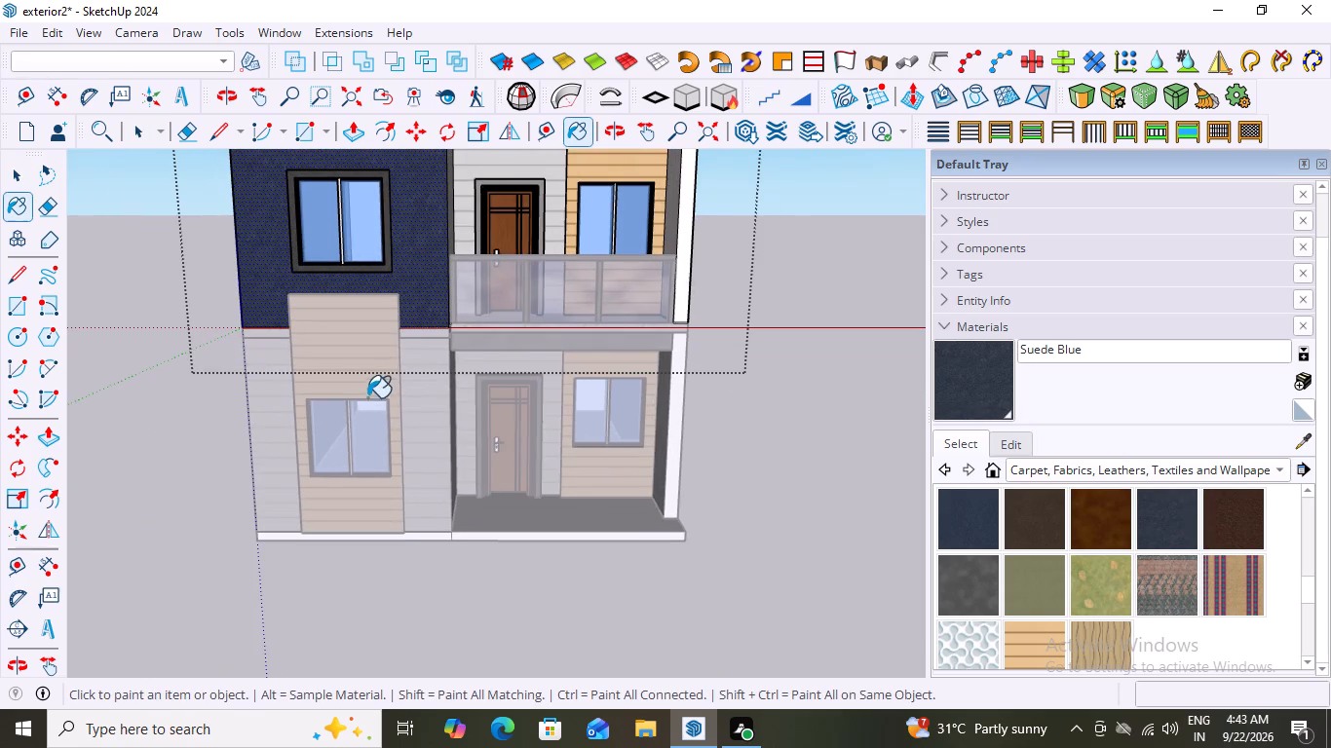
{"action": "scroll", "coordinate": [365, 395], "scroll_direction": "down", "scroll_amount": 4}
{"action": "left_click", "coordinate": [472, 218]}
{"action": "scroll", "coordinate": [674, 253], "scroll_direction": "up", "scroll_amount": 2}
{"action": "key", "text": "space"}
{"action": "left_click", "coordinate": [668, 238]}
Examine the Suede Blue upper-storey walls against the wood cladding, balcony and lower storey from the front and side.
{"action": "middle_click_drag", "start_coordinate": [503, 351], "coordinate": [604, 297]}
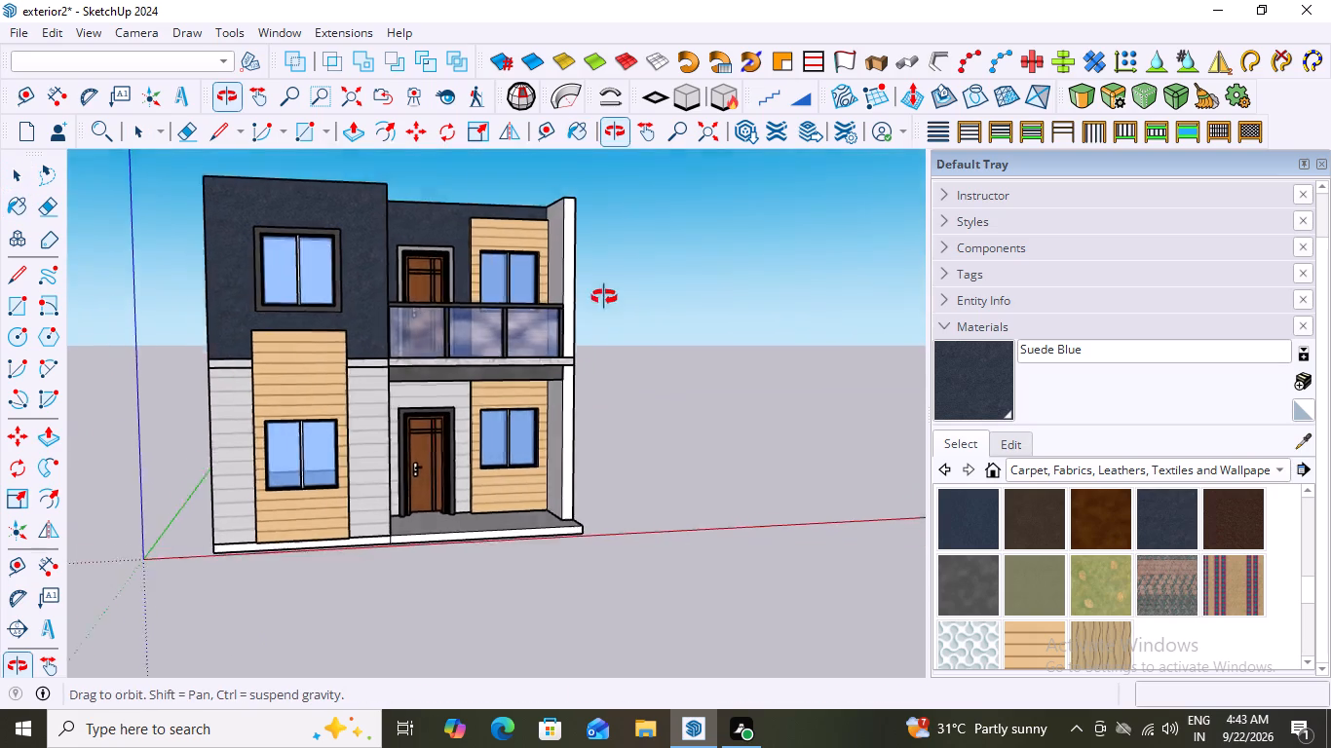
{"action": "middle_click_drag", "start_coordinate": [604, 297], "coordinate": [547, 371]}
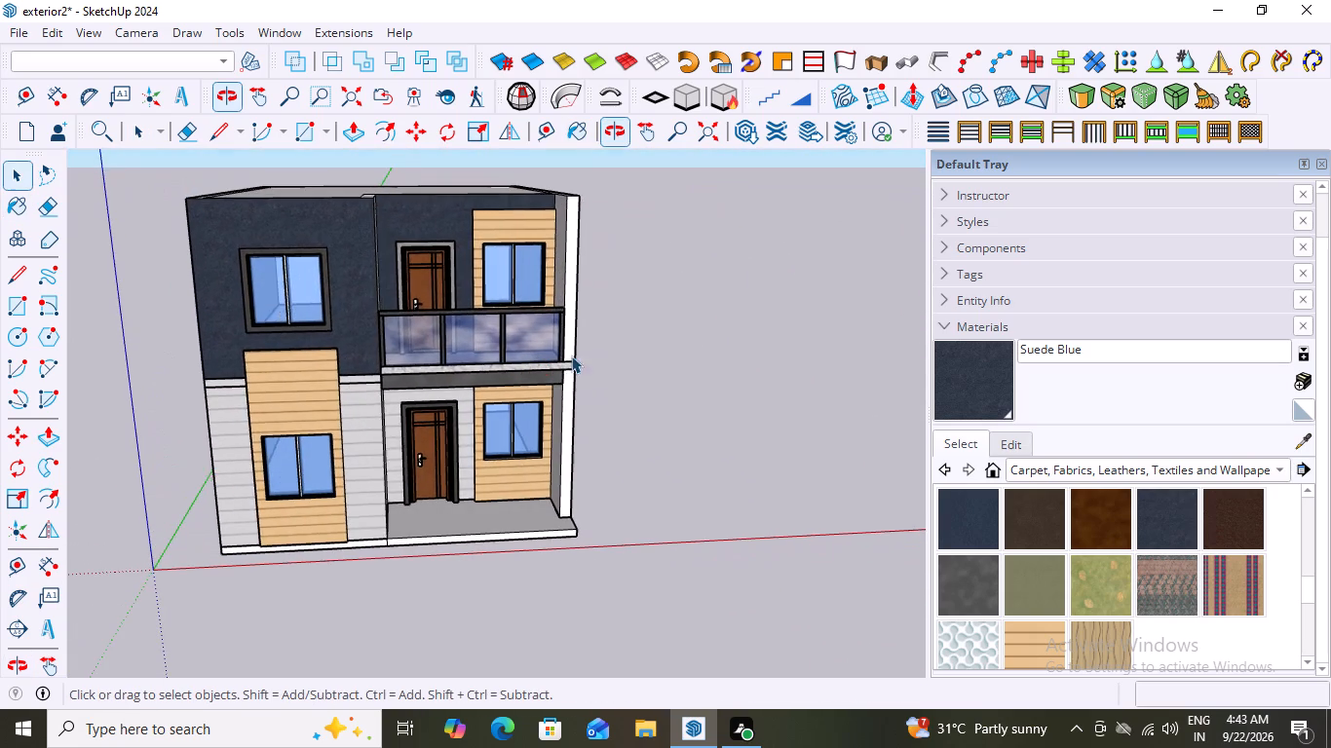
{"action": "scroll", "coordinate": [438, 236], "scroll_direction": "up", "scroll_amount": 6}
{"action": "scroll", "coordinate": [456, 189], "scroll_direction": "down", "scroll_amount": 3}
{"action": "scroll", "coordinate": [355, 264], "scroll_direction": "down", "scroll_amount": 2}
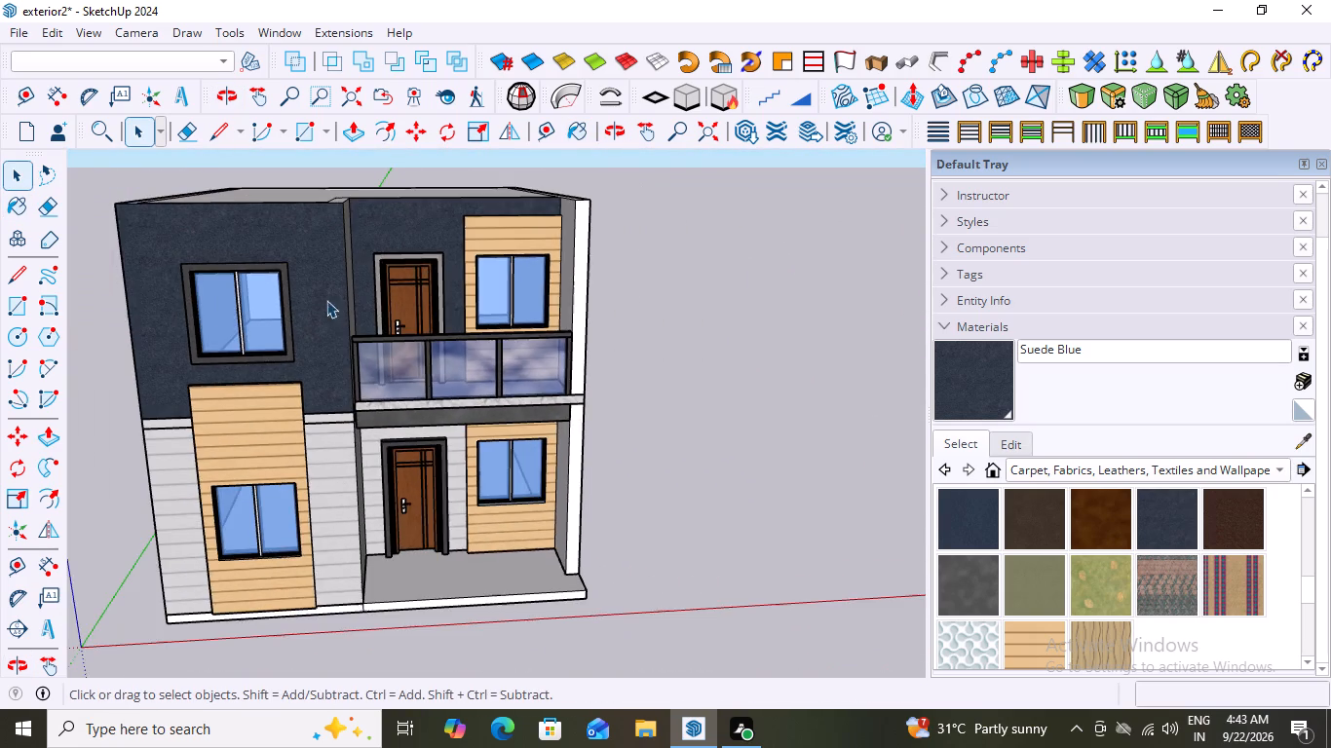
{"action": "scroll", "coordinate": [311, 318], "scroll_direction": "down", "scroll_amount": 2}
{"action": "middle_click_drag", "start_coordinate": [310, 320], "coordinate": [309, 283]}
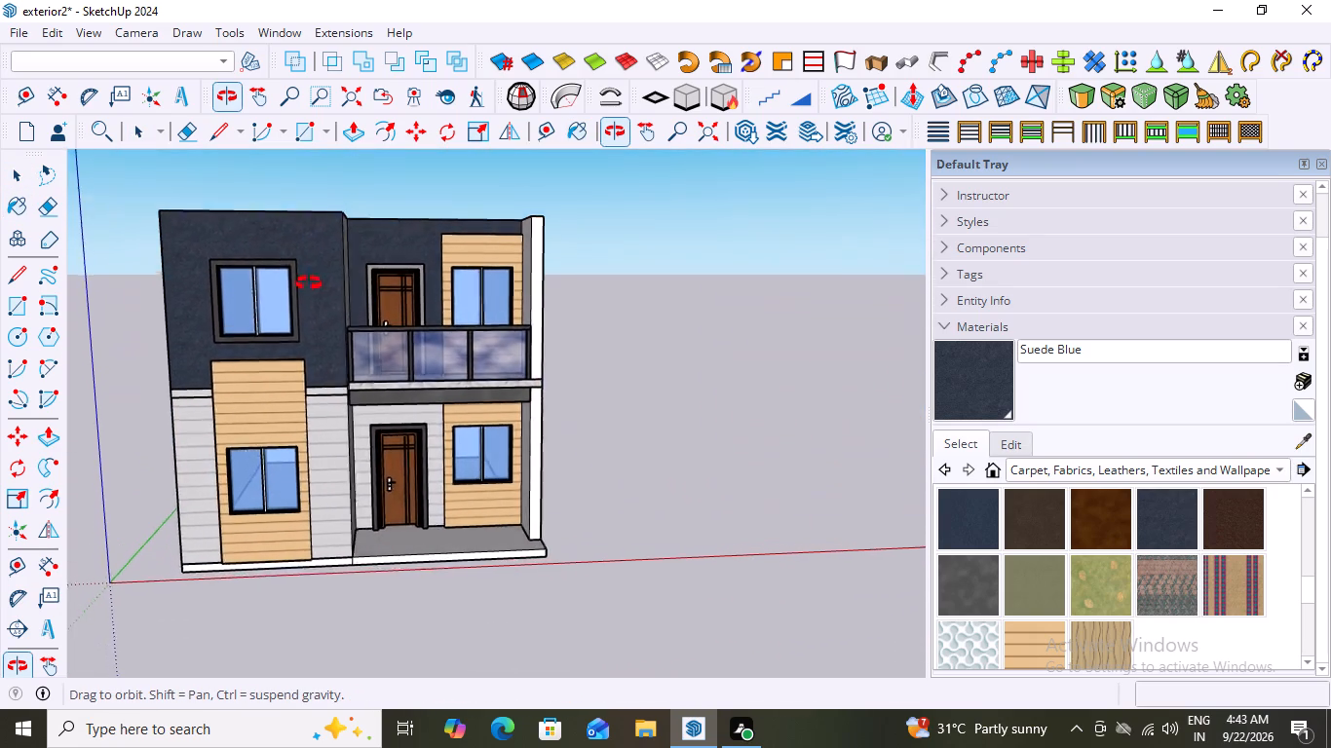
{"action": "middle_click_drag", "start_coordinate": [309, 283], "coordinate": [506, 342]}
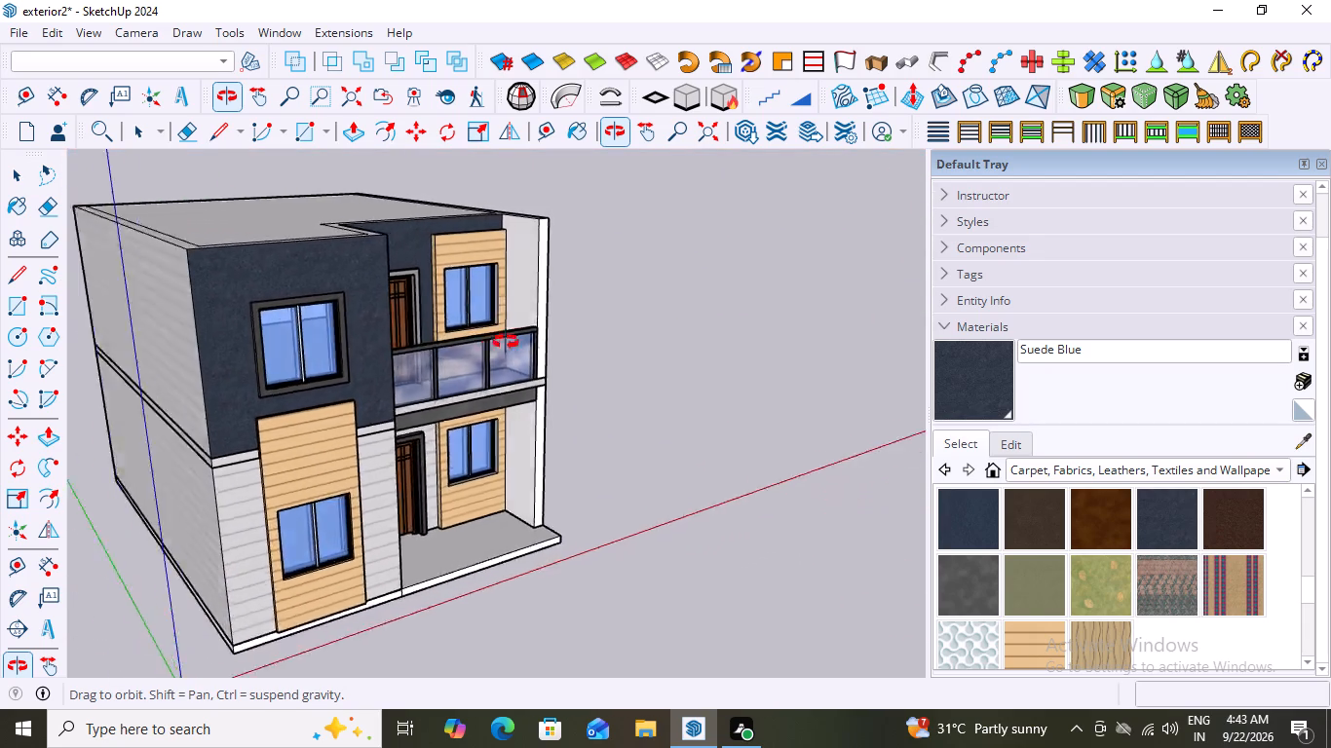
{"action": "middle_click_drag", "start_coordinate": [506, 342], "coordinate": [345, 337]}
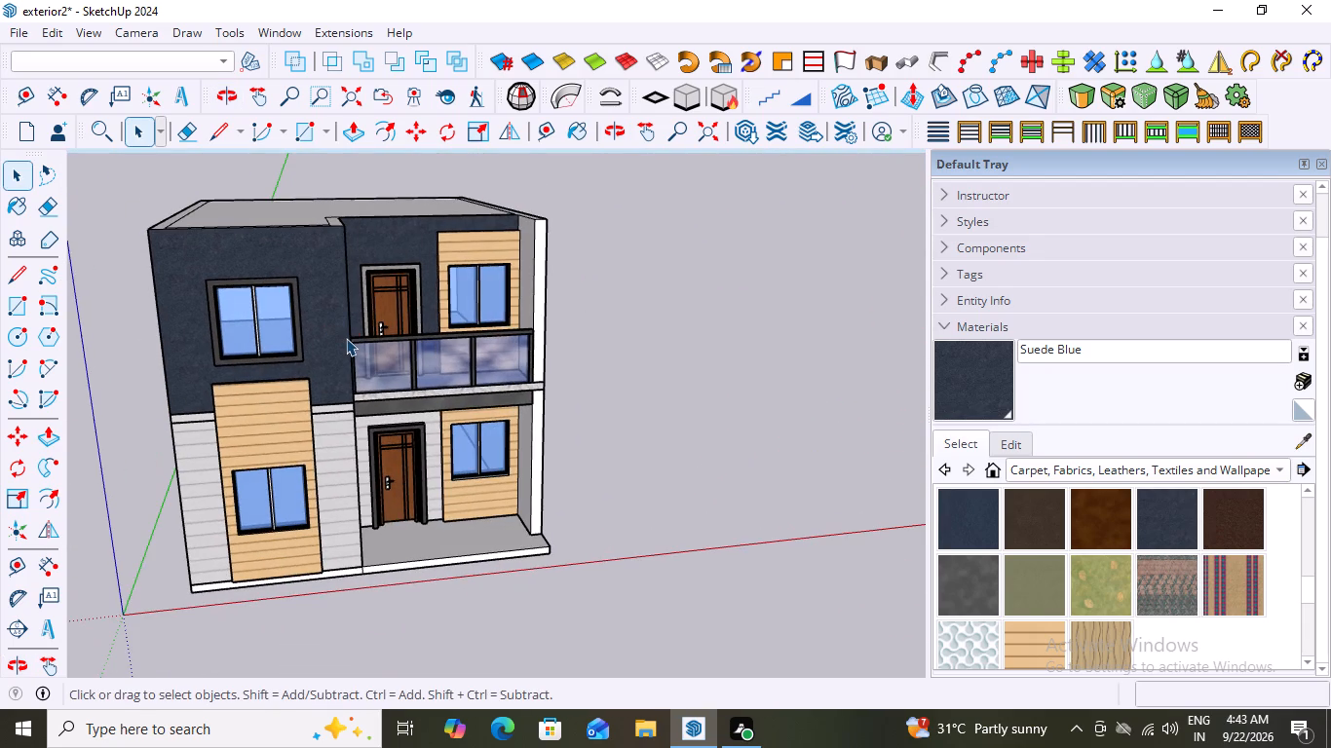
Undo the Suede Blue paint on the upper storey's projecting and recessed front walls and close the upper storey's editing.
{"action": "key", "text": "ctrl+z"}
{"action": "key", "text": "ctrl+z"}
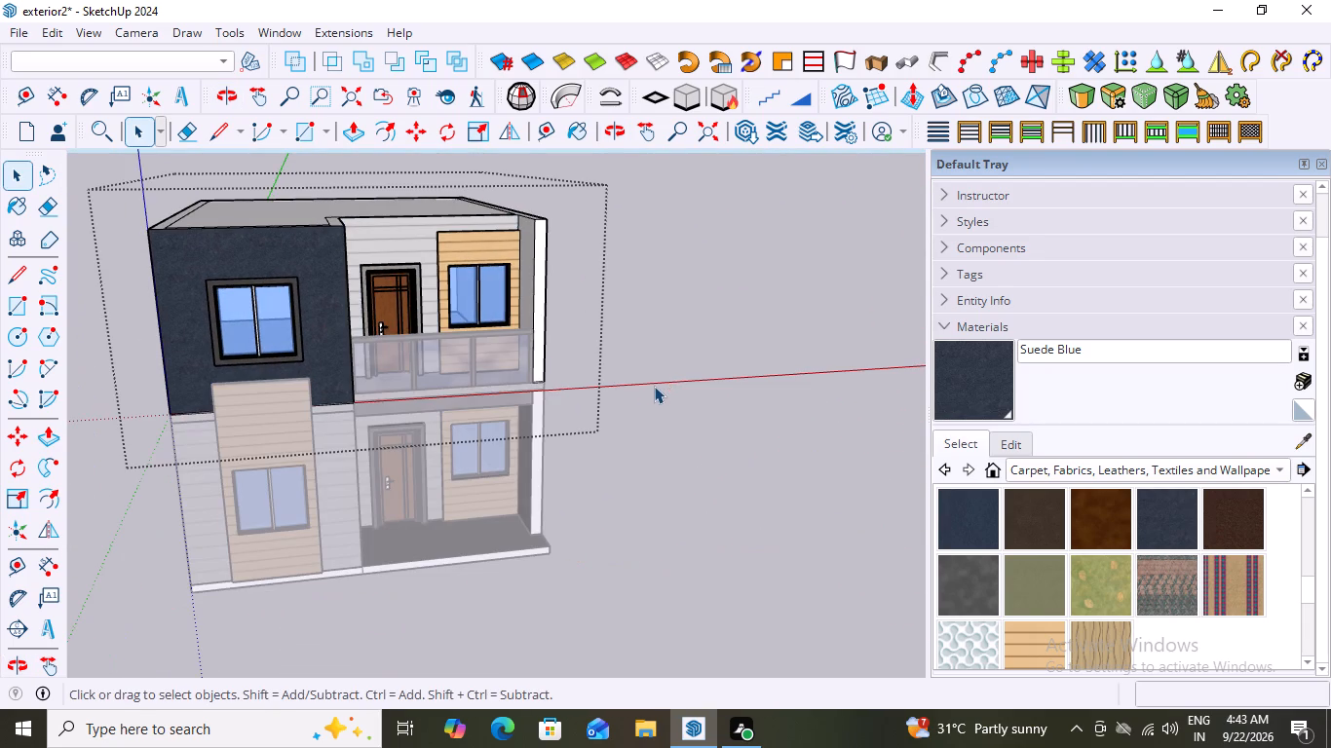
{"action": "key", "text": "ctrl+z"}
{"action": "scroll", "coordinate": [521, 350], "scroll_direction": "down", "scroll_amount": 2}
{"action": "middle_click_drag", "start_coordinate": [599, 355], "coordinate": [514, 299]}
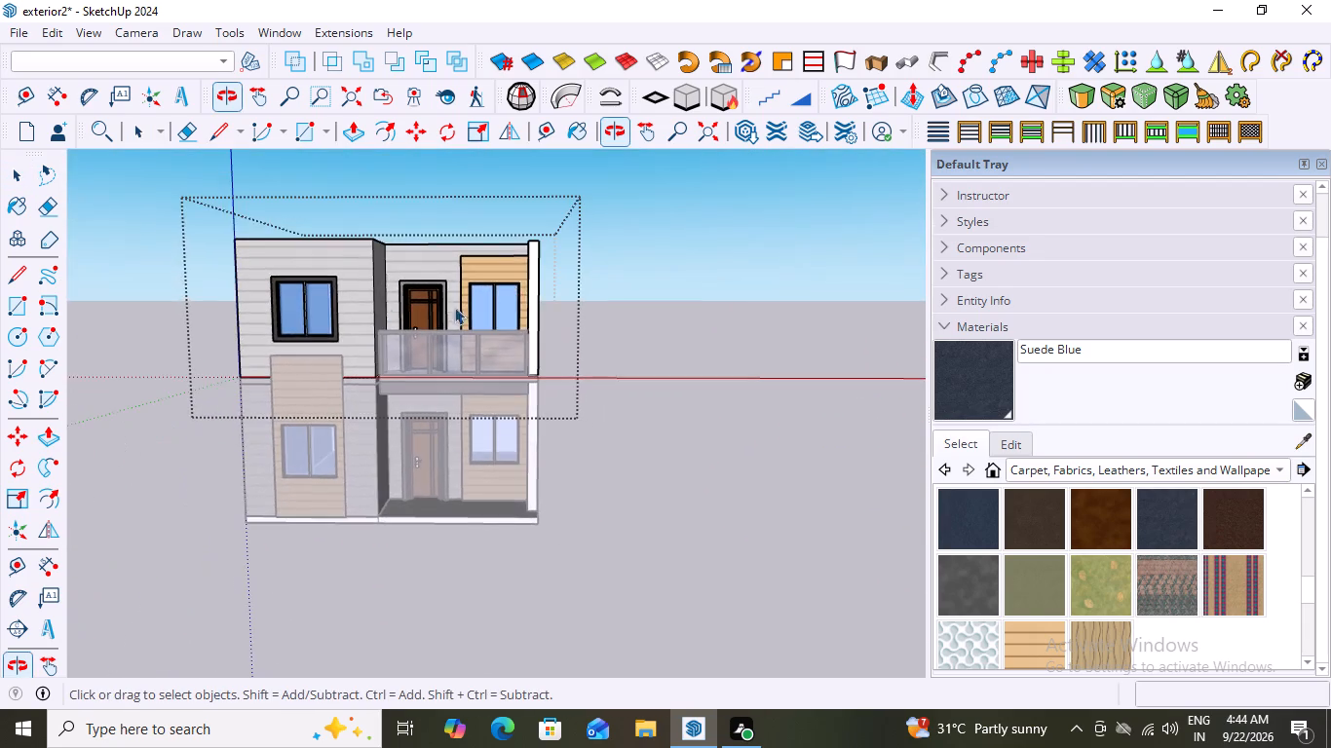
{"action": "scroll", "coordinate": [269, 293], "scroll_direction": "up", "scroll_amount": 9}
{"action": "scroll", "coordinate": [338, 327], "scroll_direction": "down", "scroll_amount": 7}
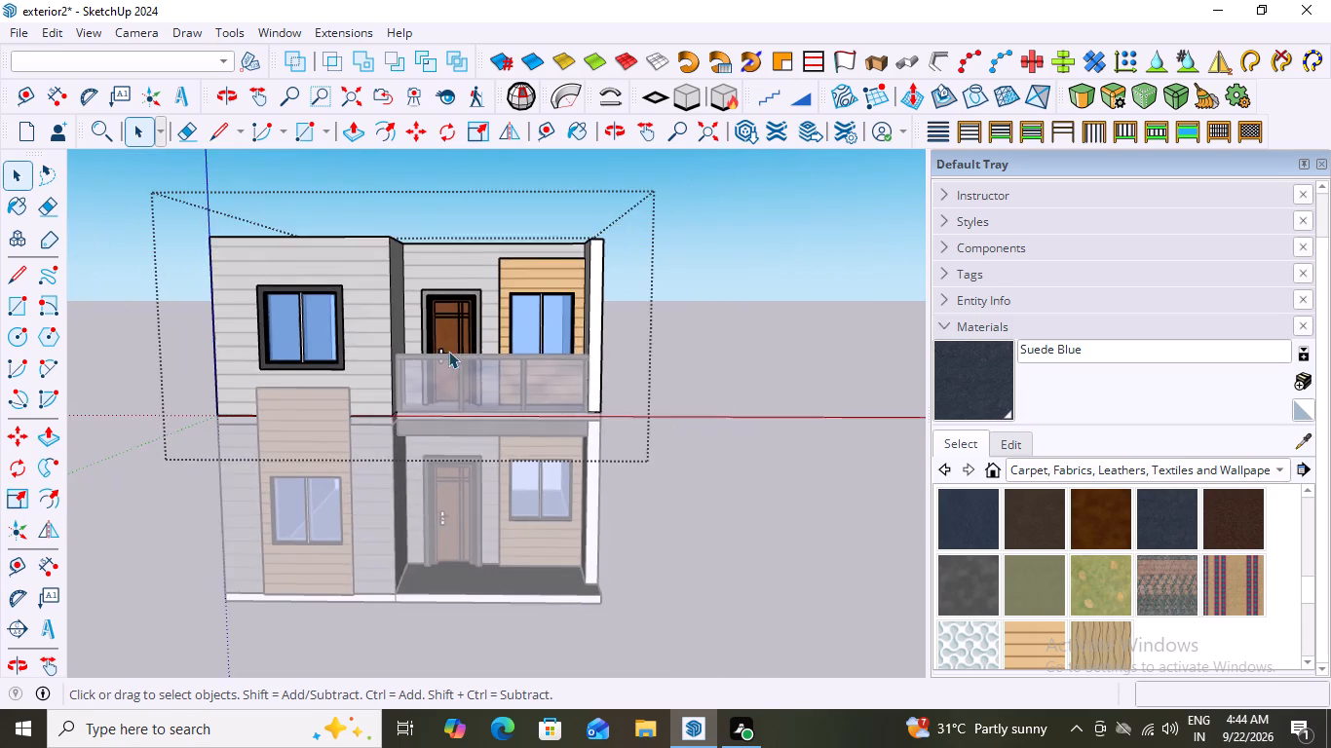
{"action": "middle_click_drag", "start_coordinate": [463, 351], "coordinate": [469, 502]}
{"action": "scroll", "coordinate": [418, 372], "scroll_direction": "up", "scroll_amount": 14}
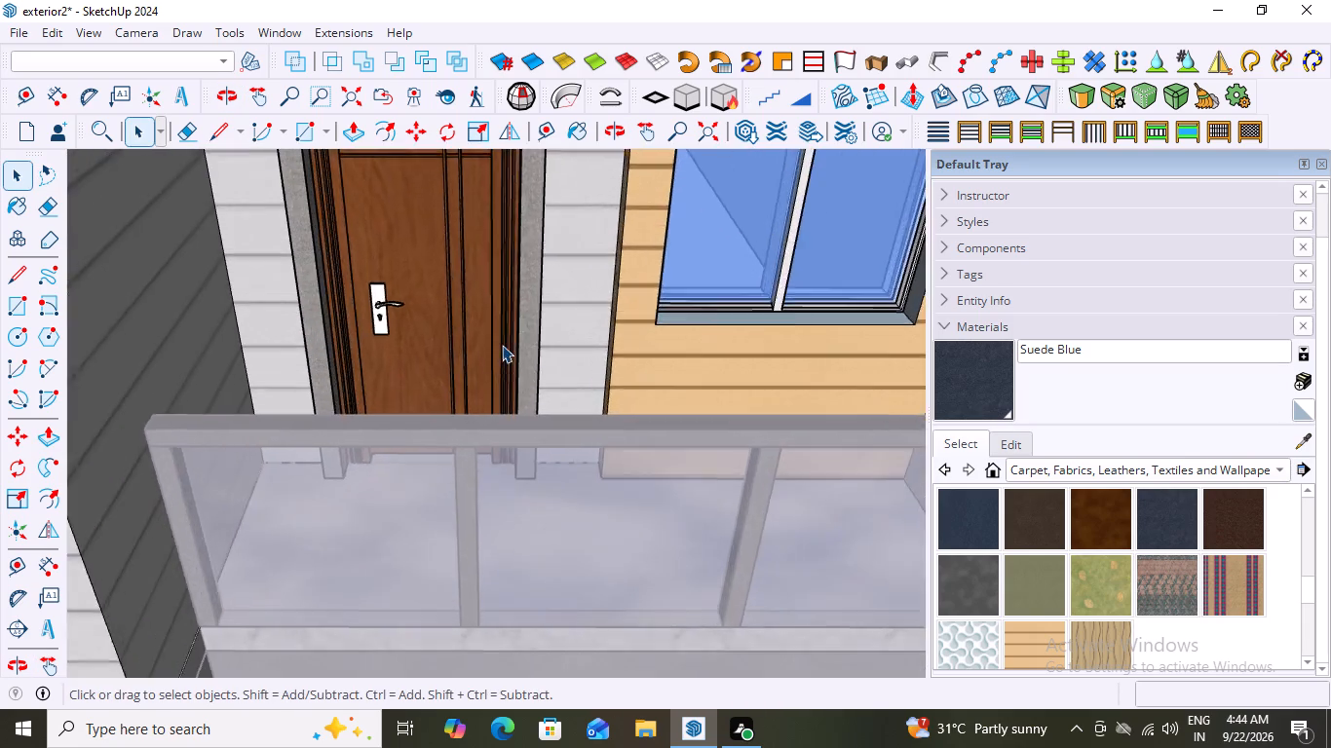
{"action": "scroll", "coordinate": [502, 345], "scroll_direction": "up", "scroll_amount": 12}
{"action": "scroll", "coordinate": [536, 376], "scroll_direction": "down", "scroll_amount": 20}
{"action": "scroll", "coordinate": [536, 376], "scroll_direction": "down", "scroll_amount": 4}
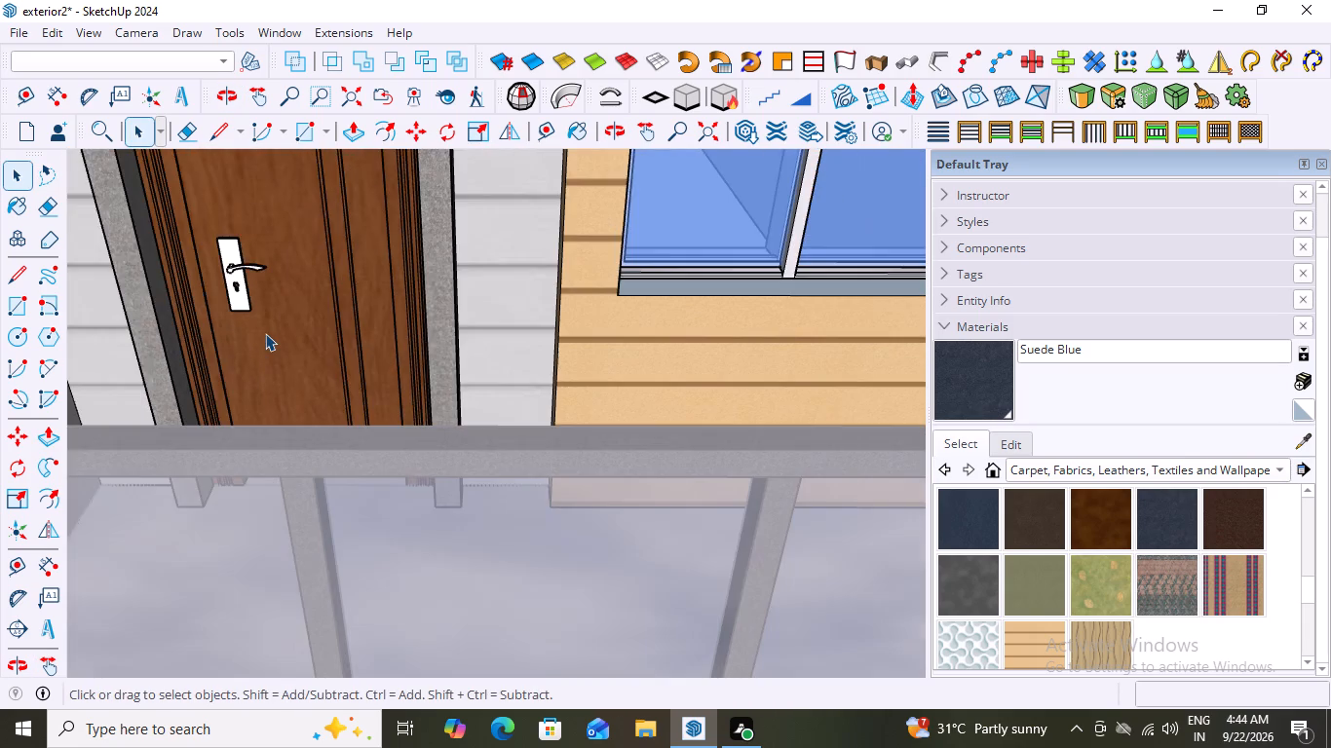
{"action": "scroll", "coordinate": [265, 333], "scroll_direction": "down", "scroll_amount": 6}
{"action": "left_click", "coordinate": [789, 281]}
{"action": "middle_click_drag", "start_coordinate": [595, 318], "coordinate": [649, 235]}
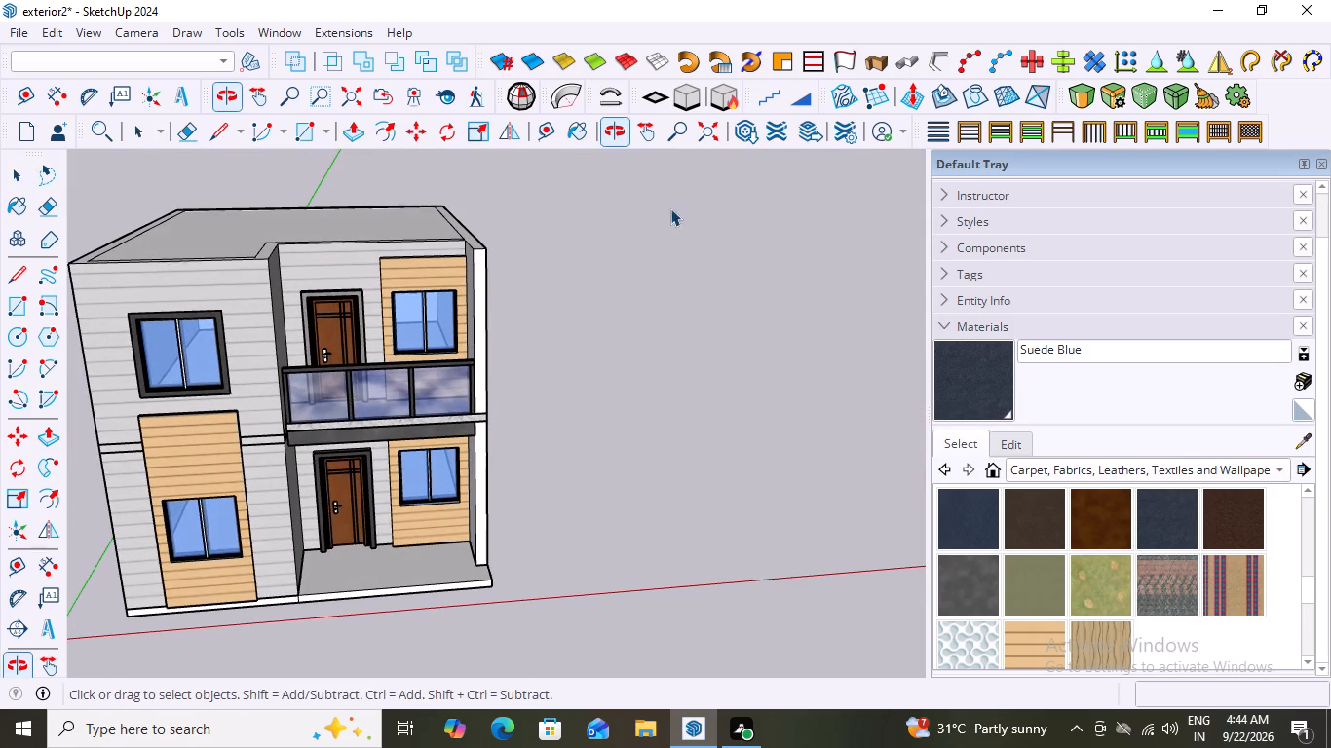
{"action": "left_click", "coordinate": [672, 190]}
{"action": "key", "text": "Escape"}
{"action": "key", "text": "Escape"}
Examine the light siding walls, wood cladding, floor band and balcony of the facade from the front and both sides.
{"action": "middle_click_drag", "start_coordinate": [551, 296], "coordinate": [506, 227]}
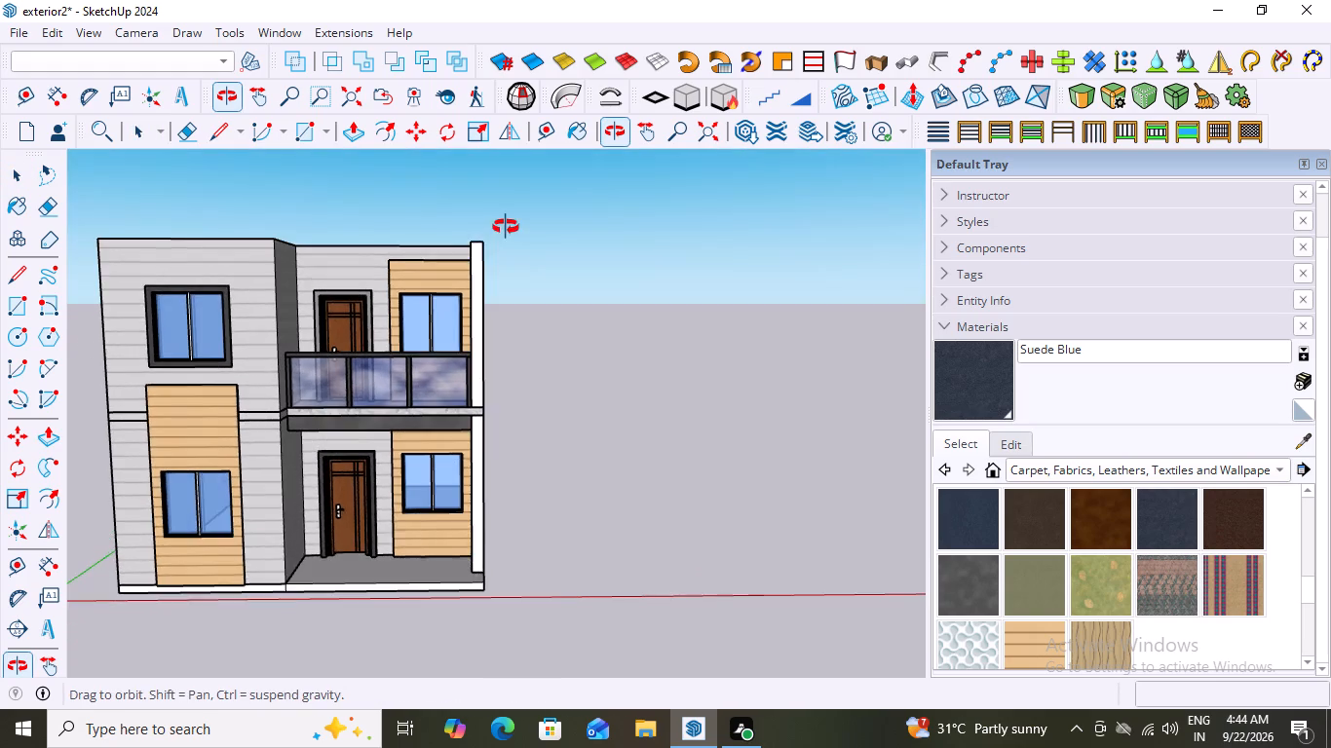
{"action": "middle_click_drag", "start_coordinate": [506, 227], "coordinate": [533, 257]}
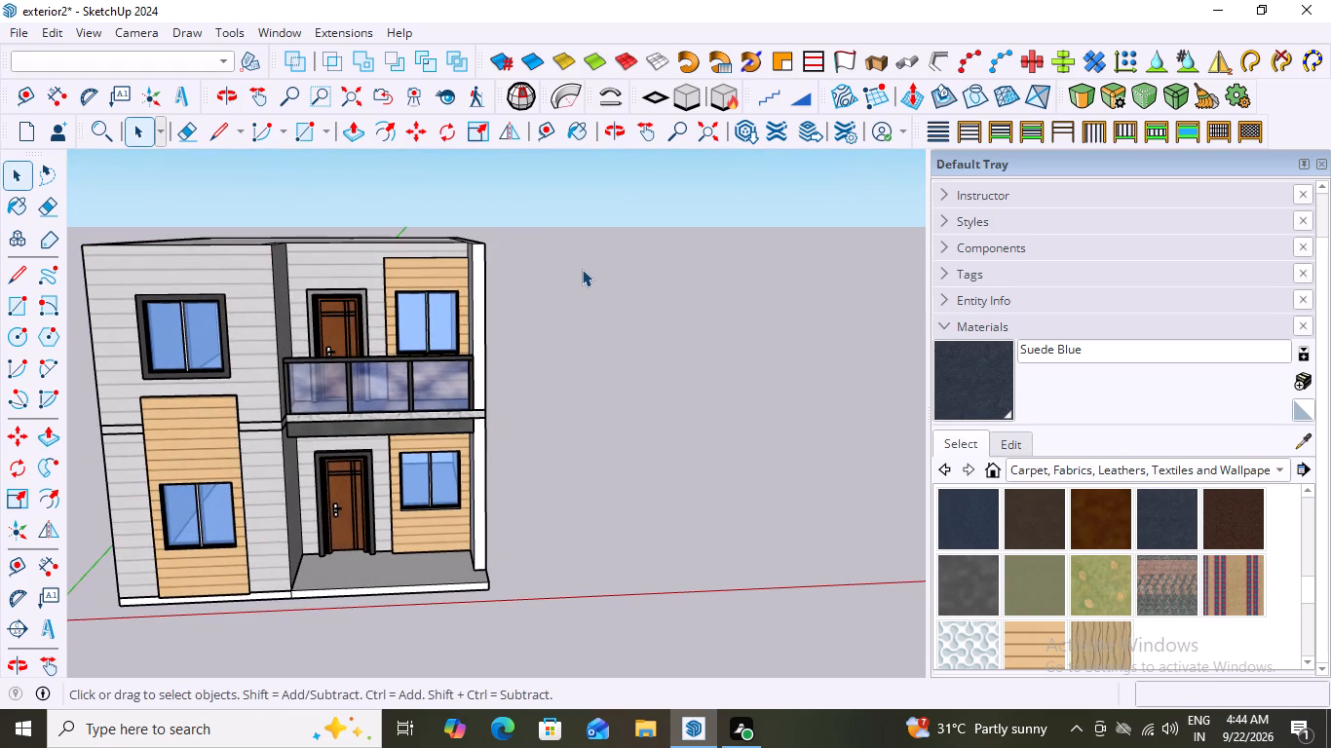
{"action": "scroll", "coordinate": [528, 356], "scroll_direction": "down", "scroll_amount": 2}
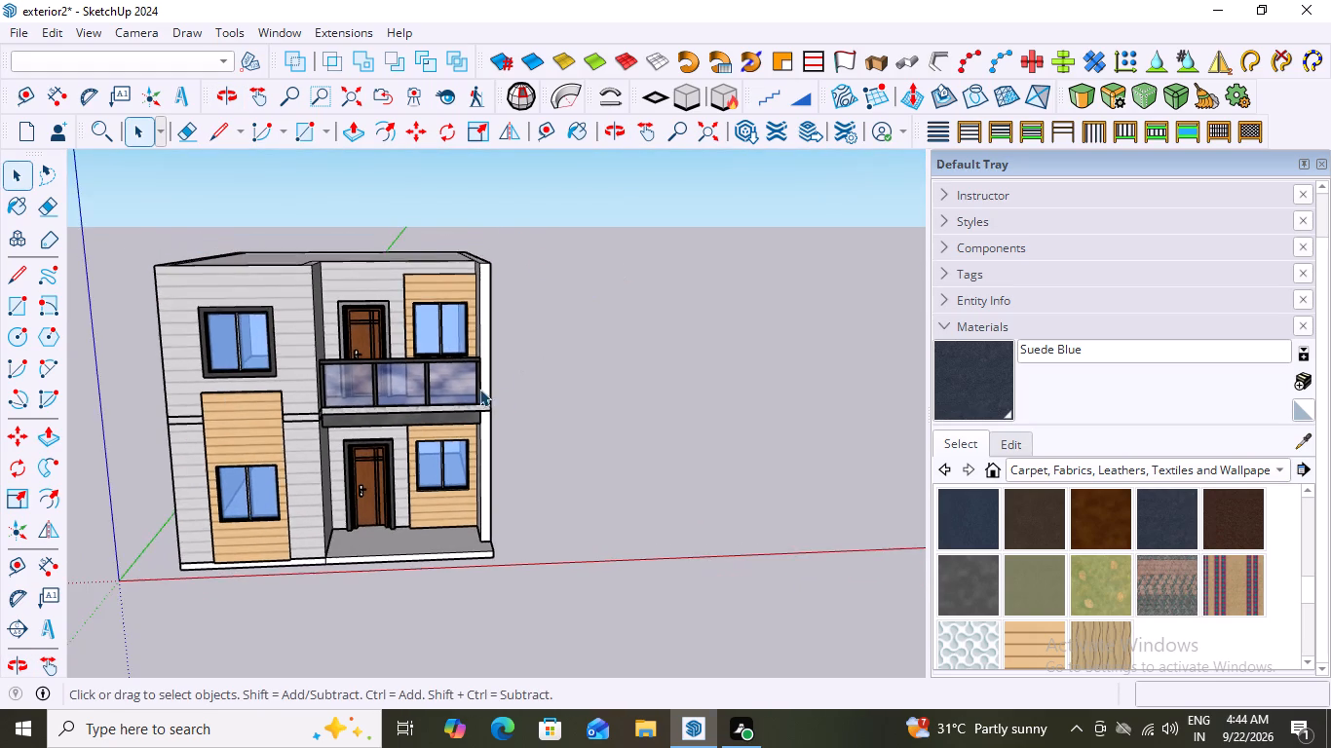
{"action": "middle_click_drag", "start_coordinate": [430, 374], "coordinate": [402, 355]}
{"action": "scroll", "coordinate": [587, 345], "scroll_direction": "up", "scroll_amount": 2}
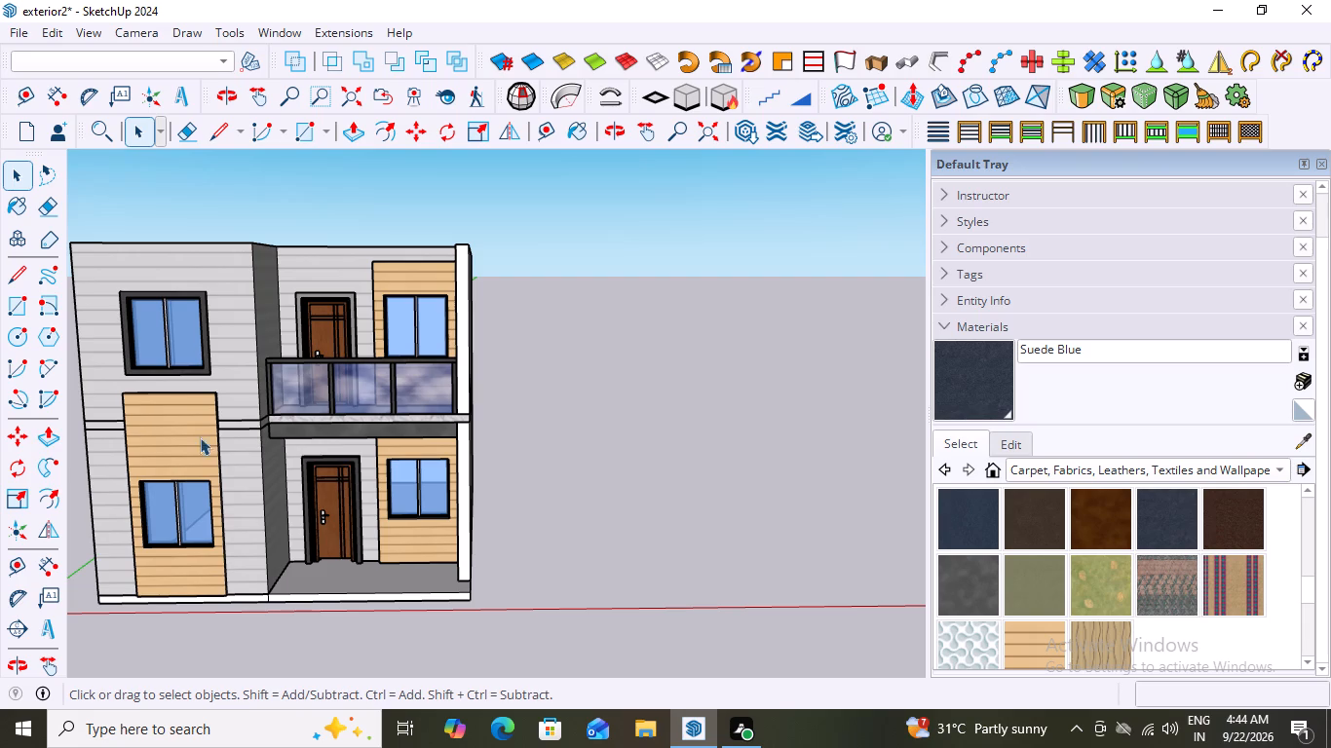
{"action": "middle_click_drag", "start_coordinate": [155, 409], "coordinate": [547, 405]}
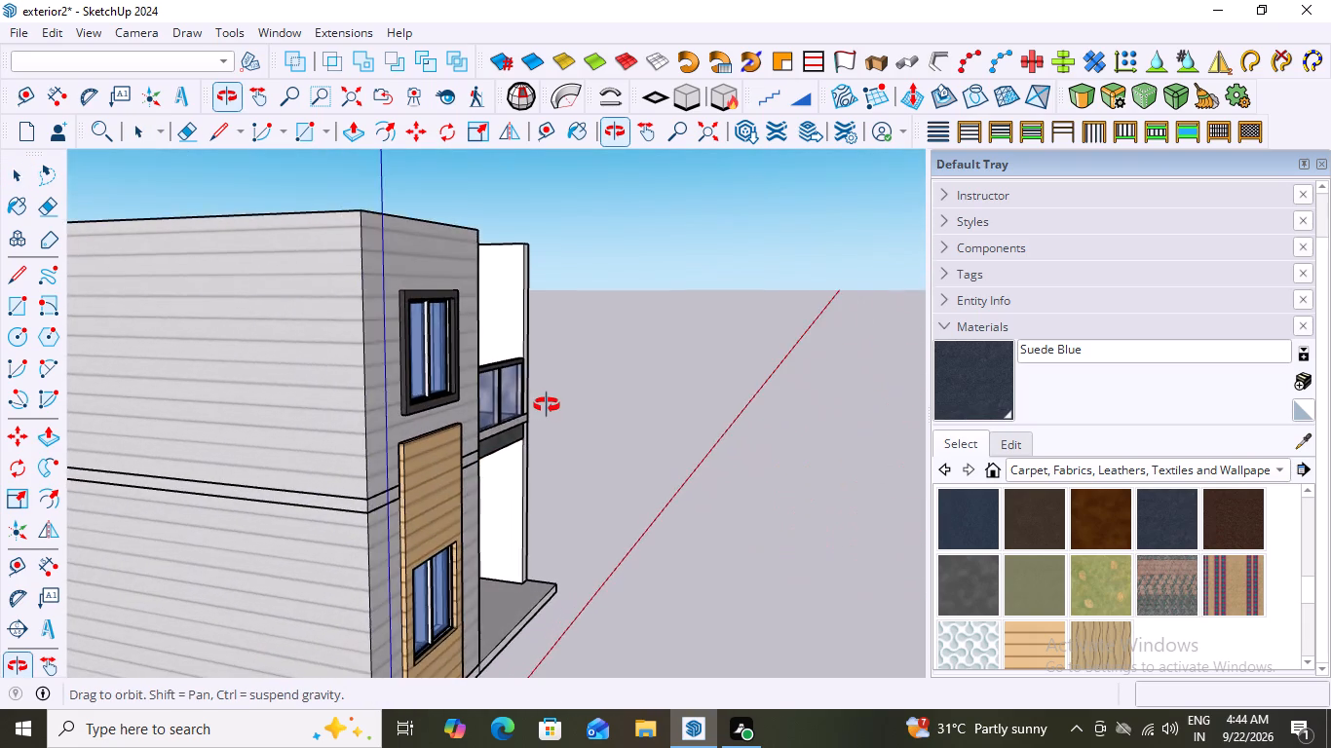
{"action": "middle_click_drag", "start_coordinate": [547, 405], "coordinate": [80, 405]}
{"action": "scroll", "coordinate": [128, 454], "scroll_direction": "up", "scroll_amount": 1}
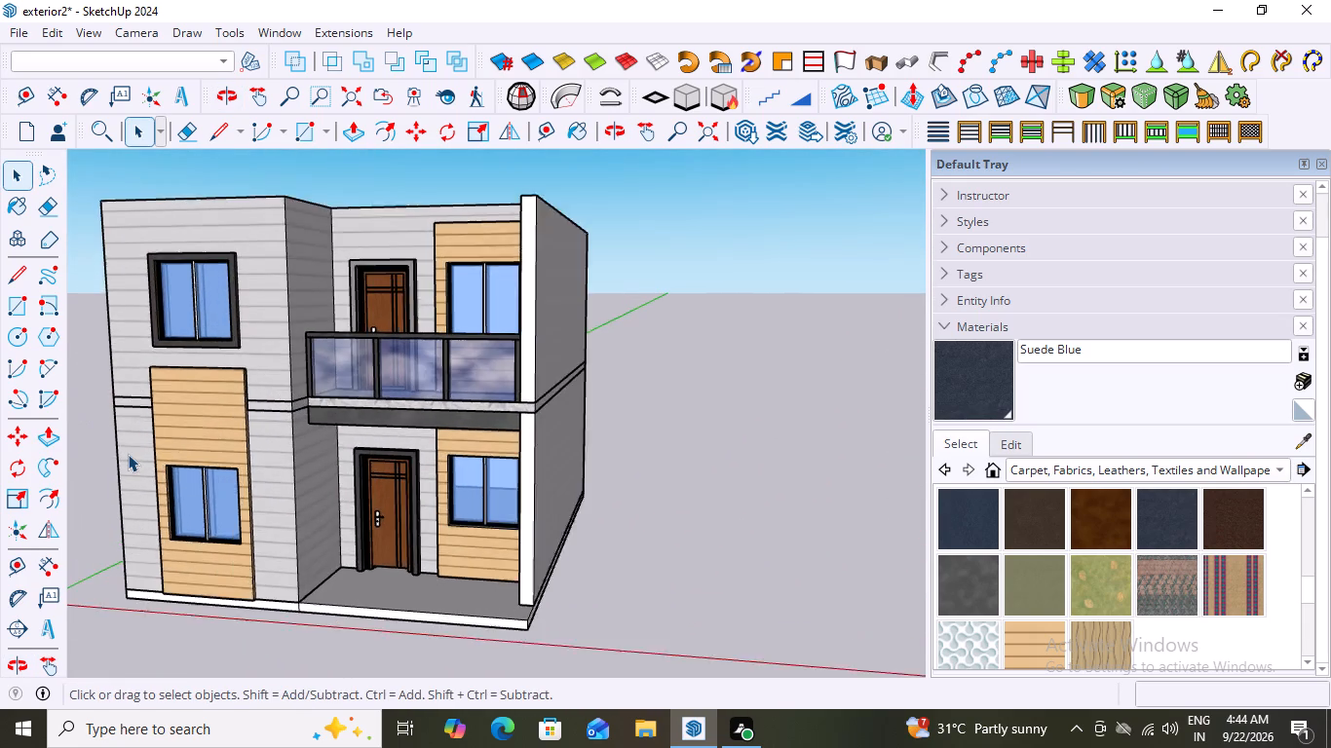
{"action": "scroll", "coordinate": [128, 454], "scroll_direction": "up", "scroll_amount": 2}
{"action": "middle_click_drag", "start_coordinate": [127, 454], "coordinate": [233, 421]}
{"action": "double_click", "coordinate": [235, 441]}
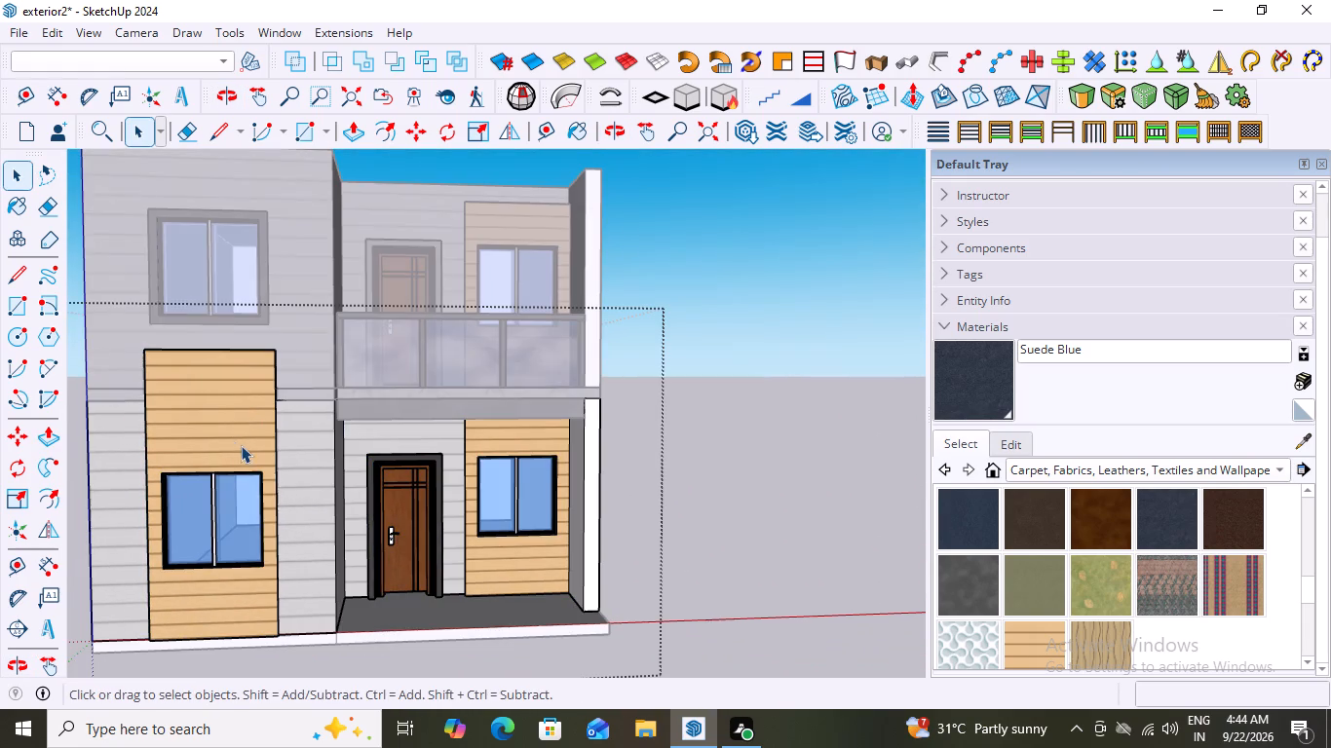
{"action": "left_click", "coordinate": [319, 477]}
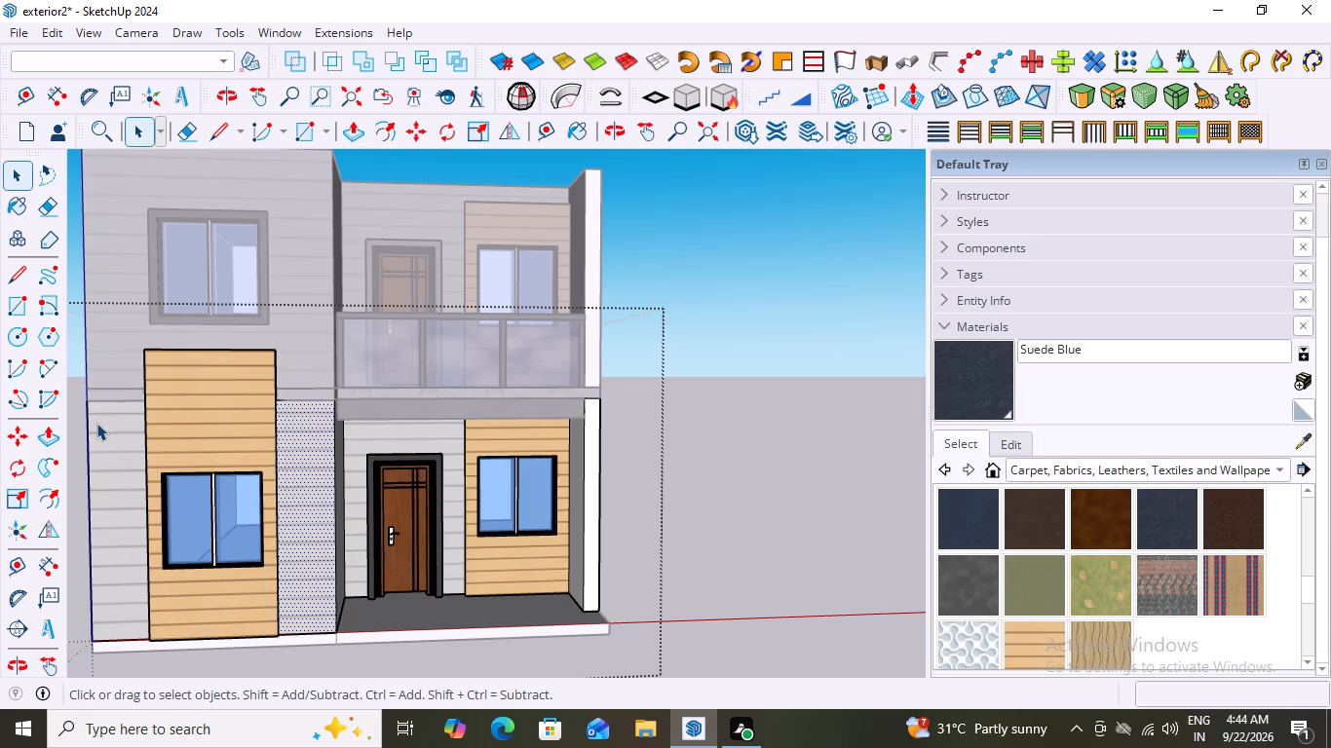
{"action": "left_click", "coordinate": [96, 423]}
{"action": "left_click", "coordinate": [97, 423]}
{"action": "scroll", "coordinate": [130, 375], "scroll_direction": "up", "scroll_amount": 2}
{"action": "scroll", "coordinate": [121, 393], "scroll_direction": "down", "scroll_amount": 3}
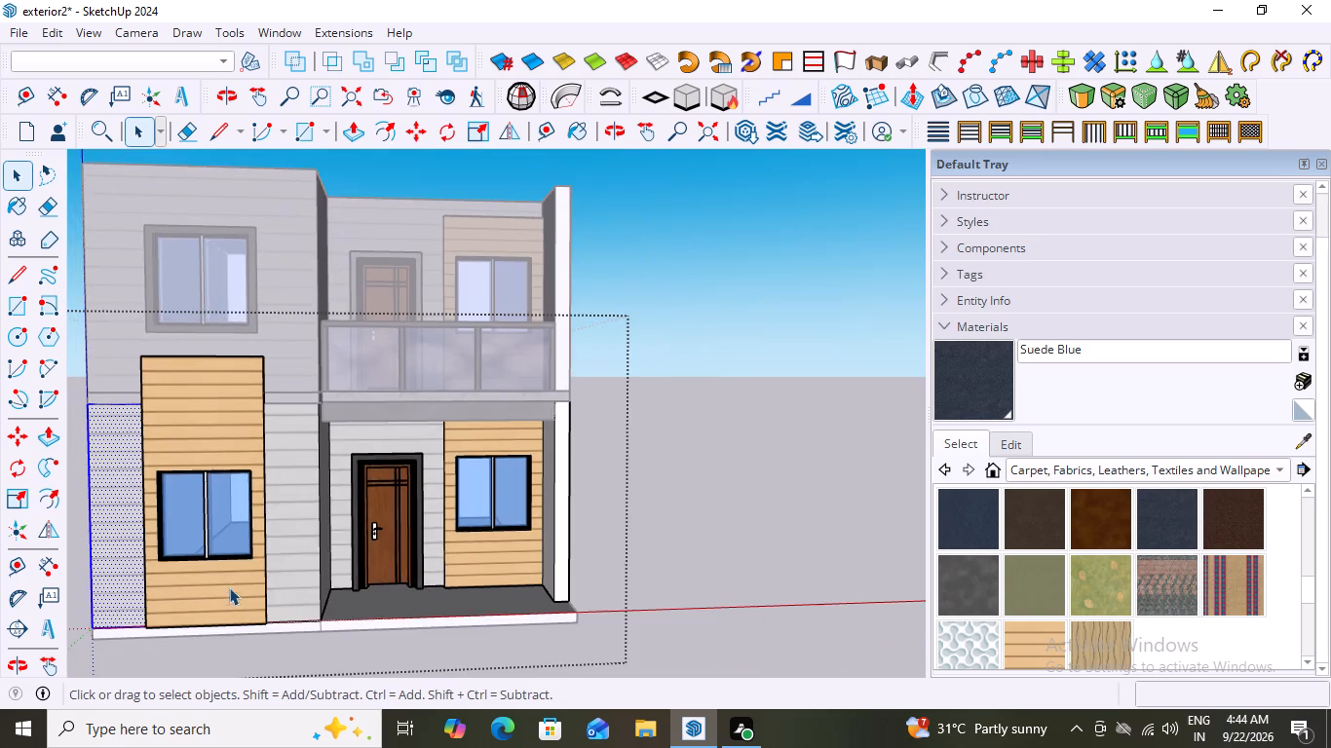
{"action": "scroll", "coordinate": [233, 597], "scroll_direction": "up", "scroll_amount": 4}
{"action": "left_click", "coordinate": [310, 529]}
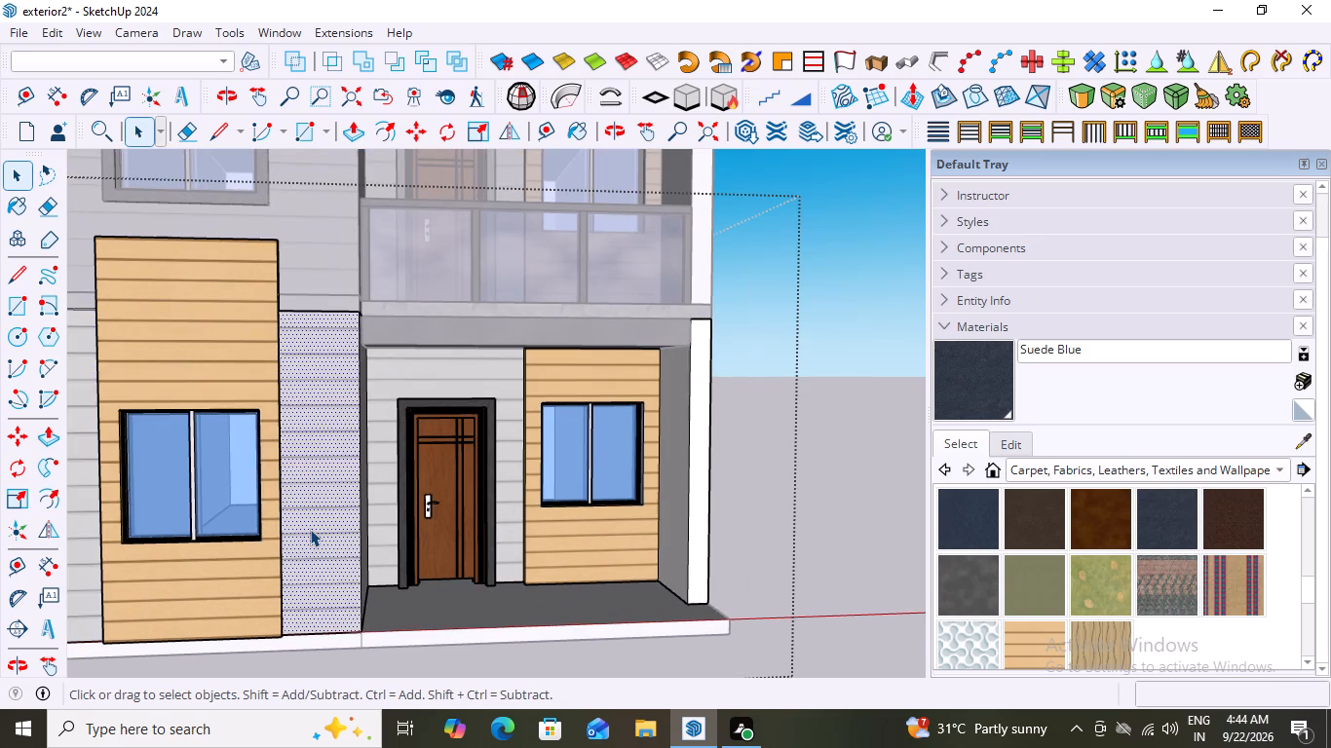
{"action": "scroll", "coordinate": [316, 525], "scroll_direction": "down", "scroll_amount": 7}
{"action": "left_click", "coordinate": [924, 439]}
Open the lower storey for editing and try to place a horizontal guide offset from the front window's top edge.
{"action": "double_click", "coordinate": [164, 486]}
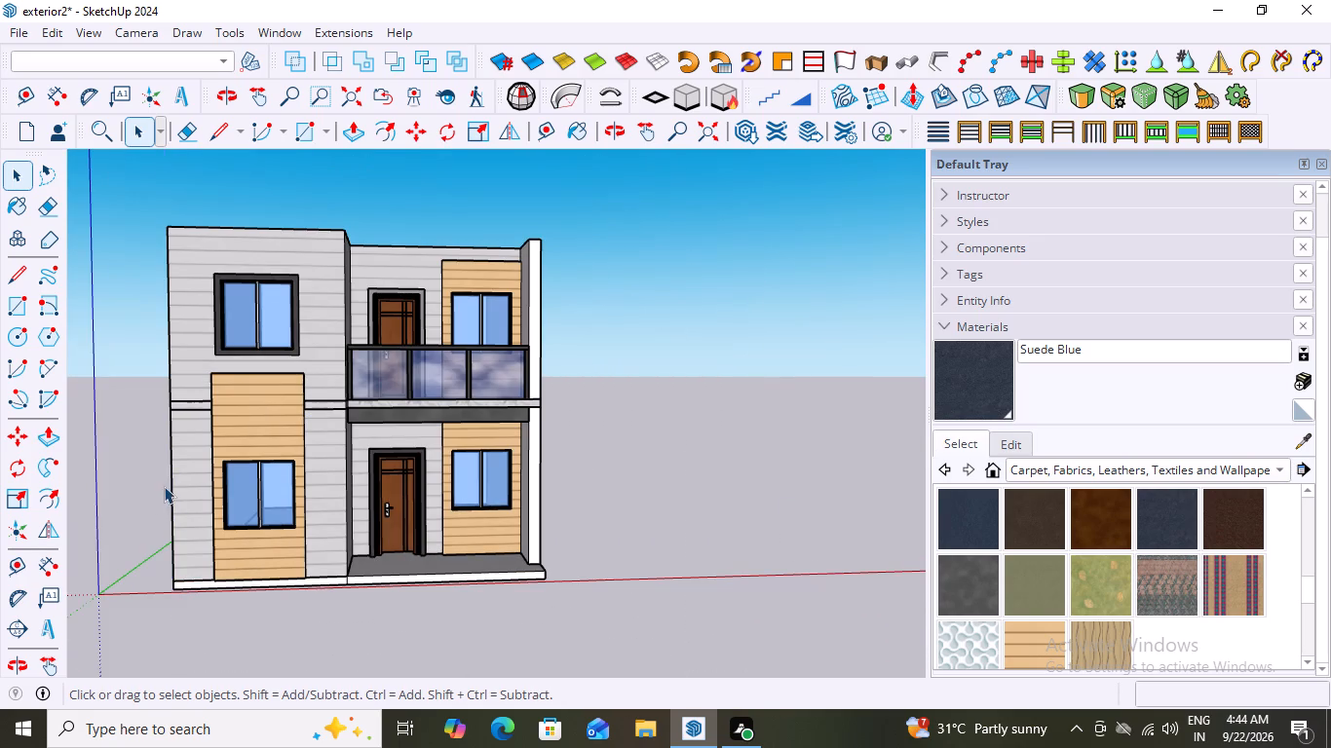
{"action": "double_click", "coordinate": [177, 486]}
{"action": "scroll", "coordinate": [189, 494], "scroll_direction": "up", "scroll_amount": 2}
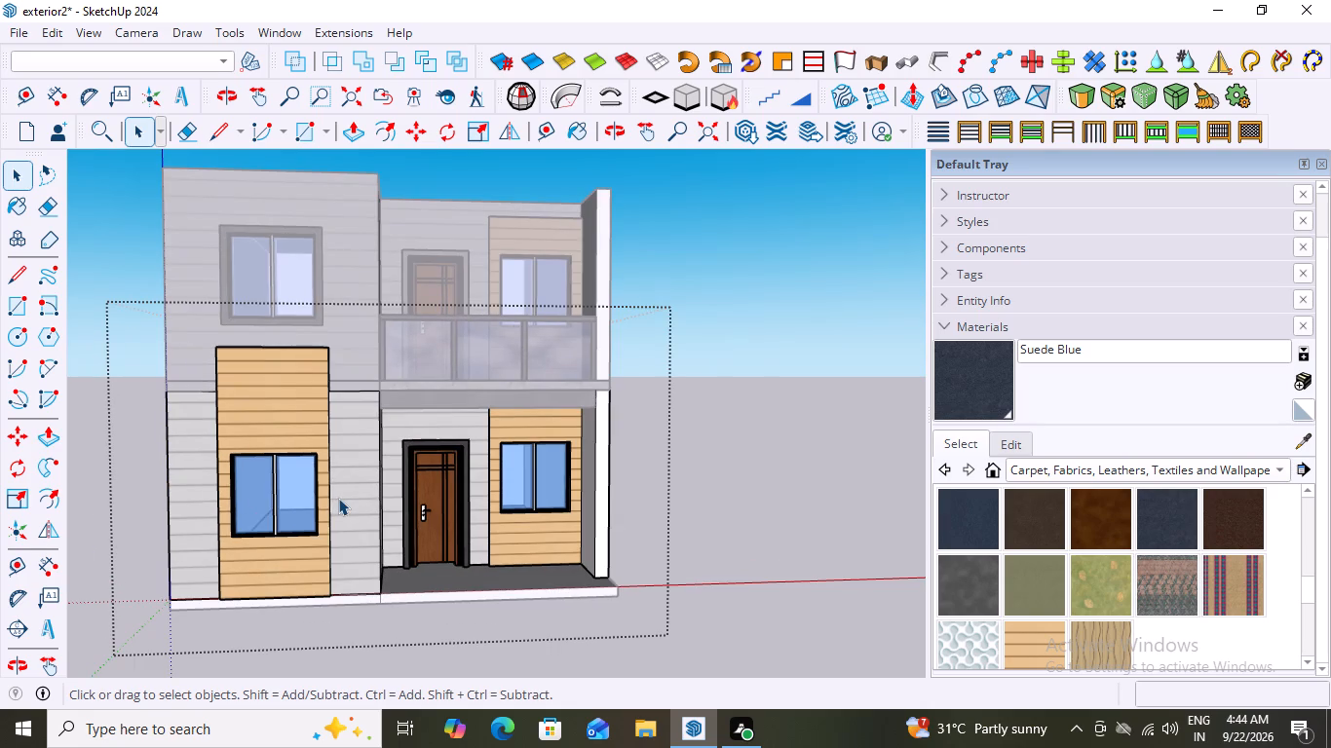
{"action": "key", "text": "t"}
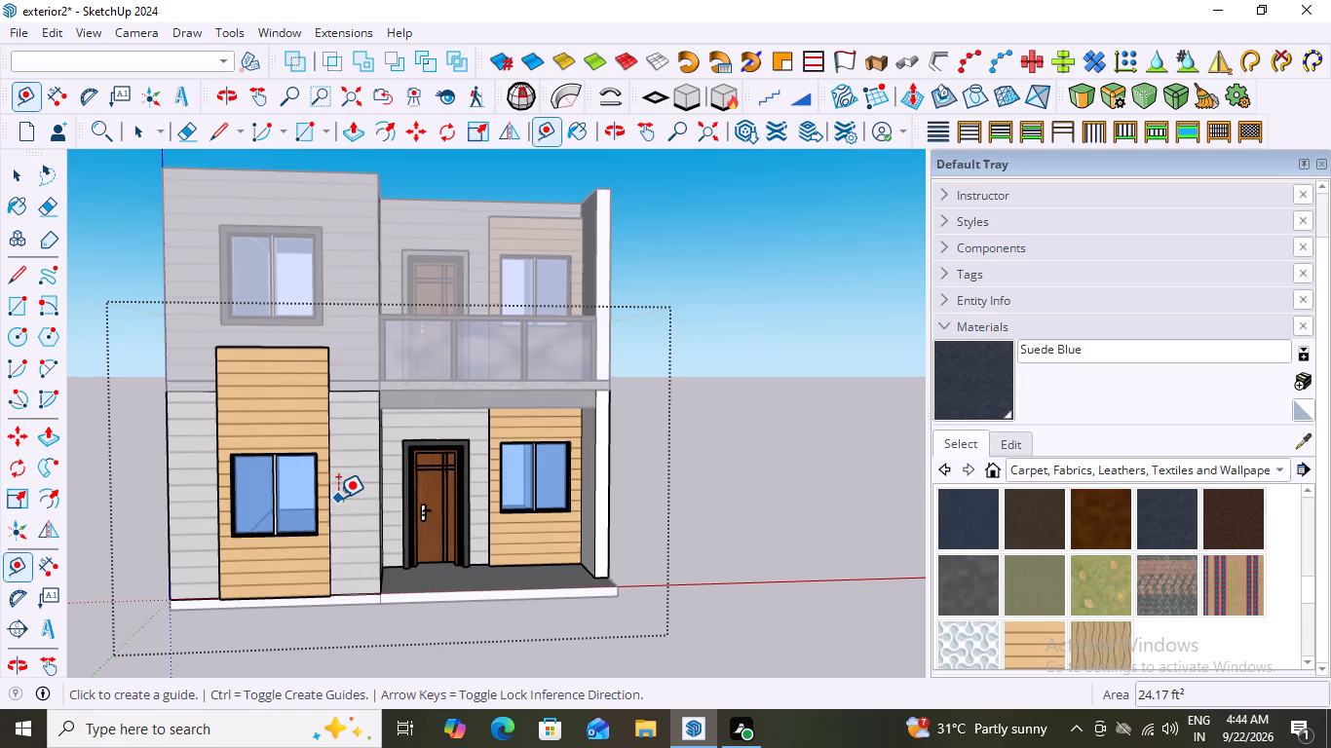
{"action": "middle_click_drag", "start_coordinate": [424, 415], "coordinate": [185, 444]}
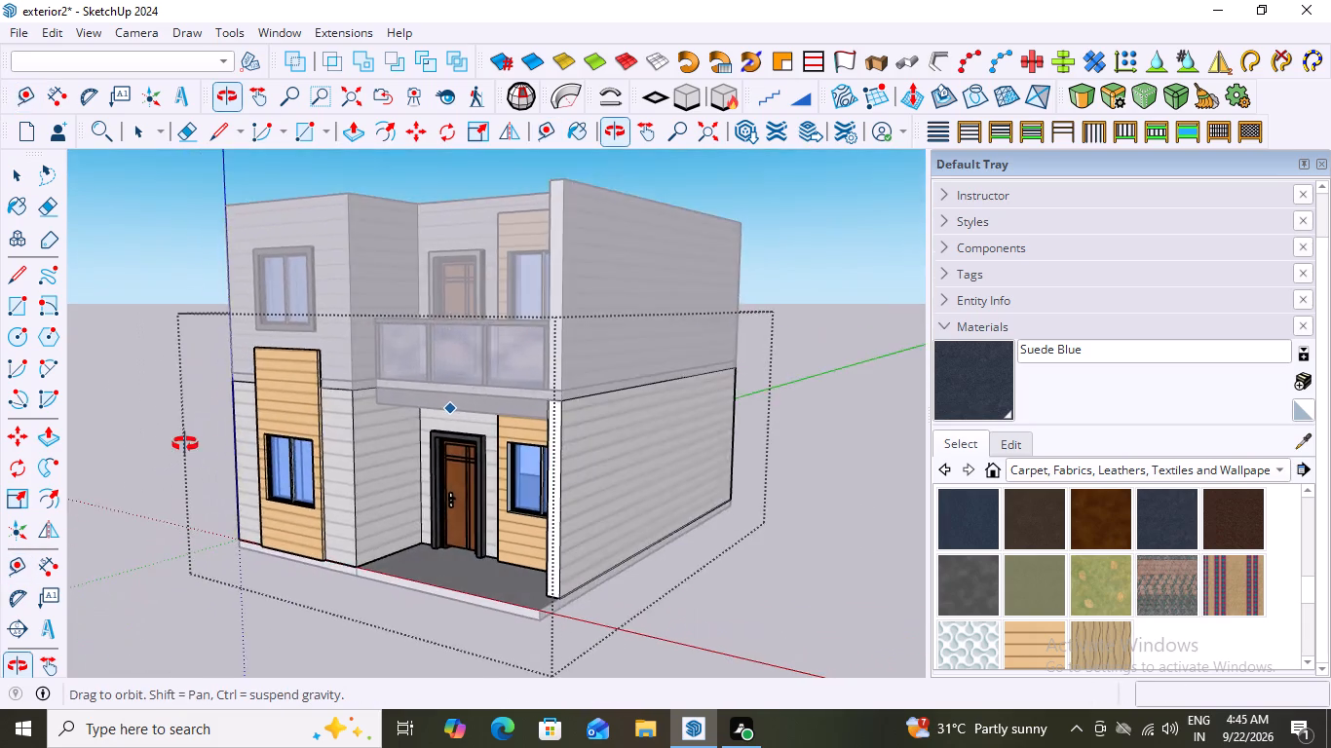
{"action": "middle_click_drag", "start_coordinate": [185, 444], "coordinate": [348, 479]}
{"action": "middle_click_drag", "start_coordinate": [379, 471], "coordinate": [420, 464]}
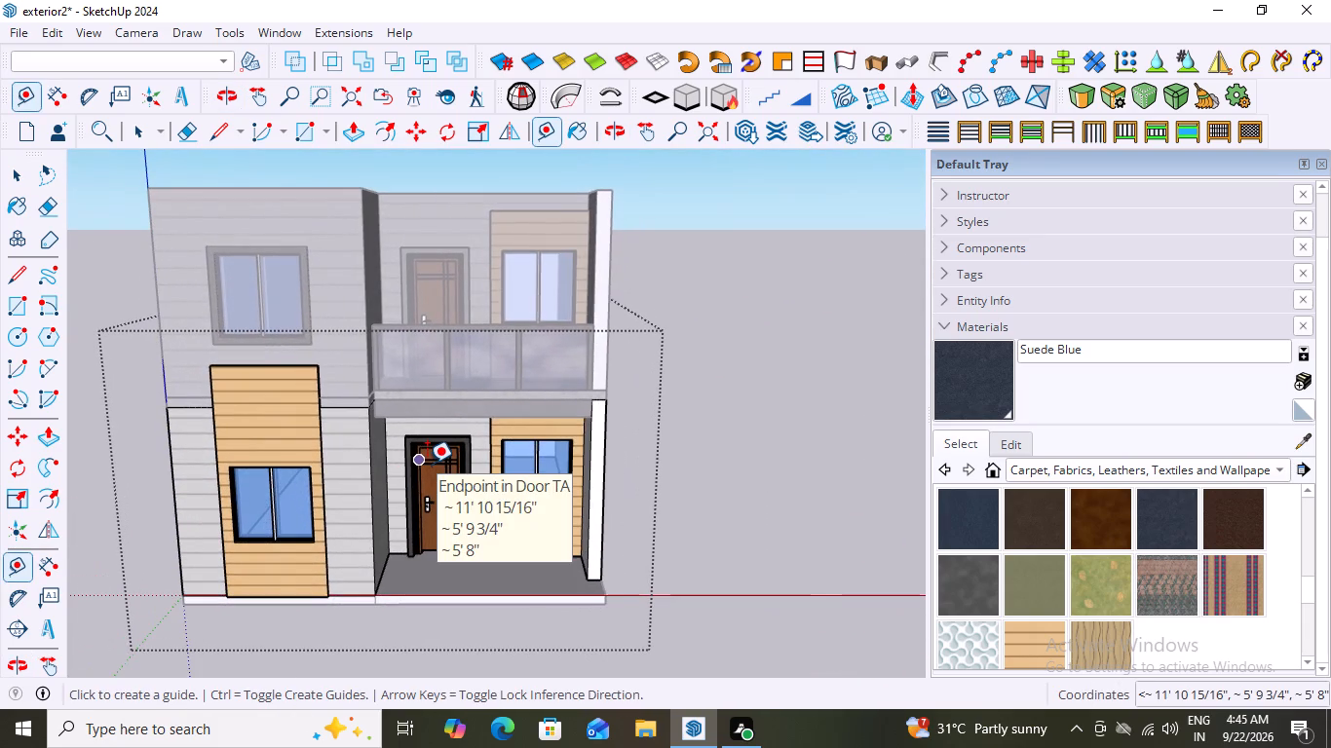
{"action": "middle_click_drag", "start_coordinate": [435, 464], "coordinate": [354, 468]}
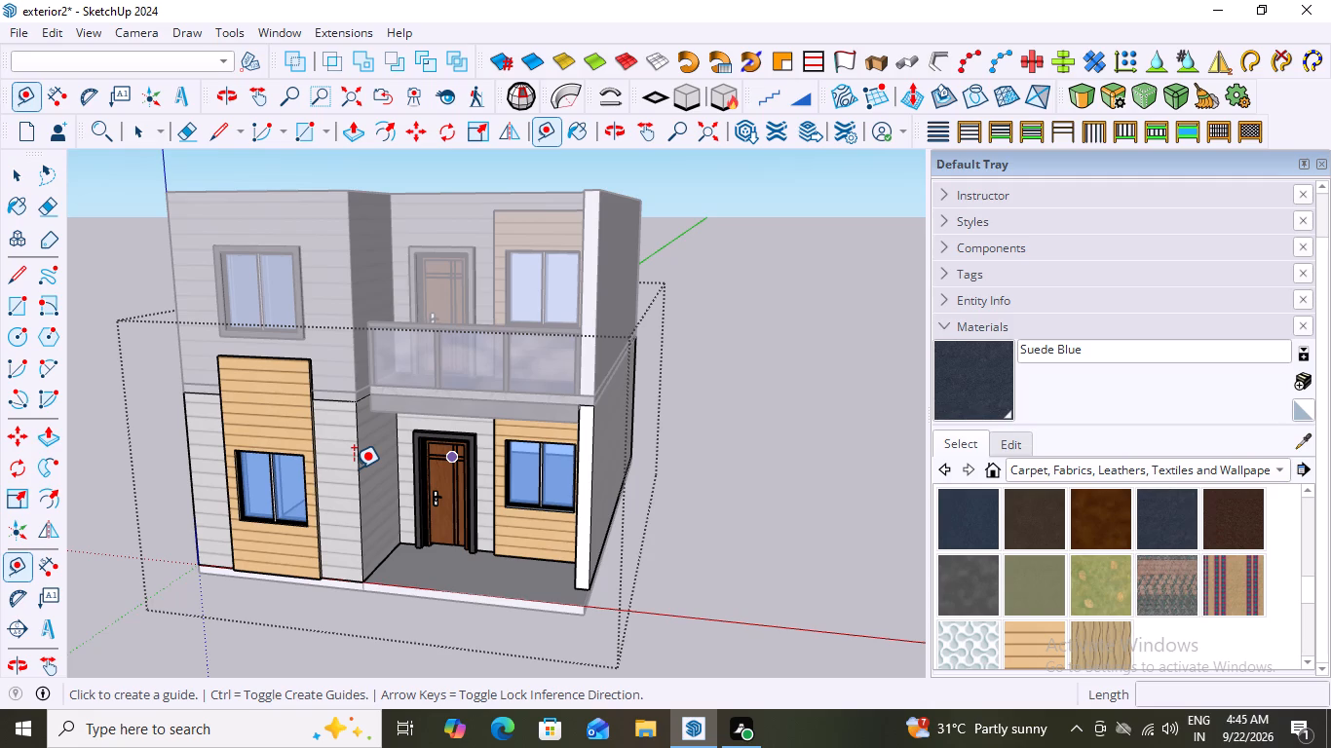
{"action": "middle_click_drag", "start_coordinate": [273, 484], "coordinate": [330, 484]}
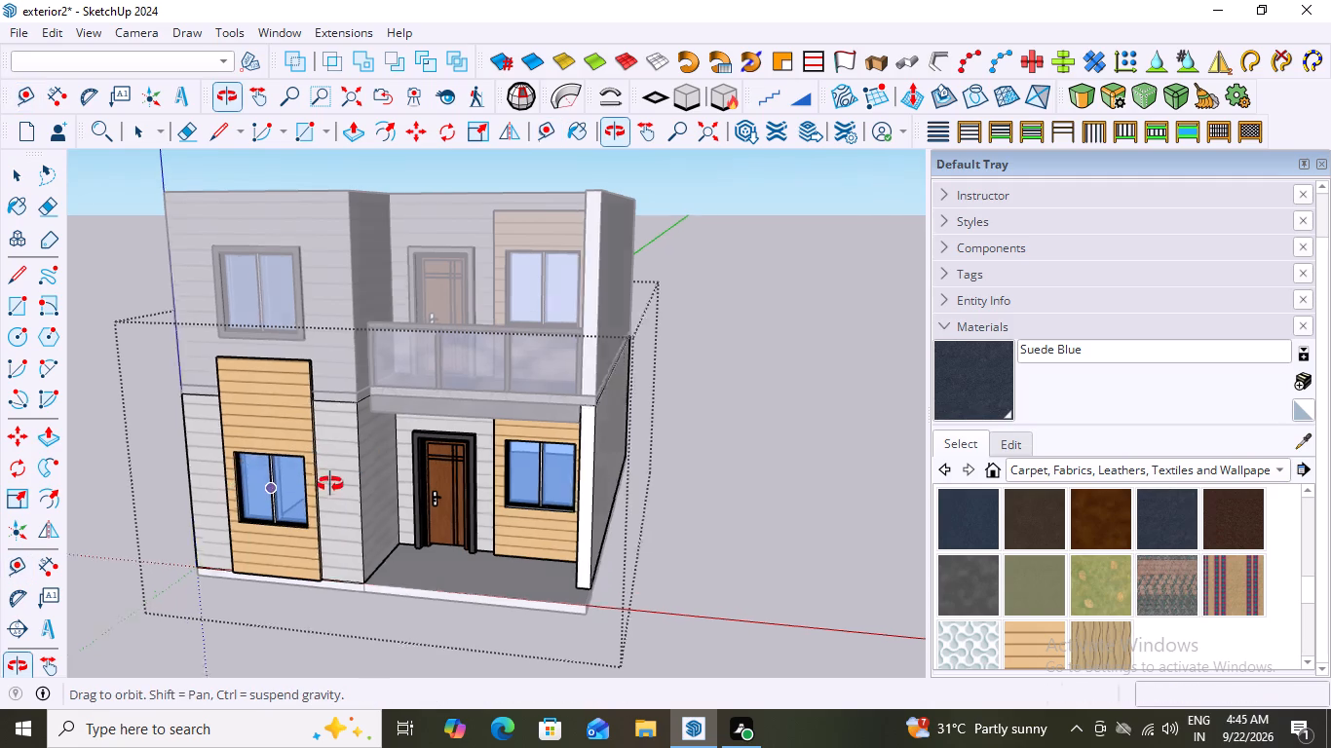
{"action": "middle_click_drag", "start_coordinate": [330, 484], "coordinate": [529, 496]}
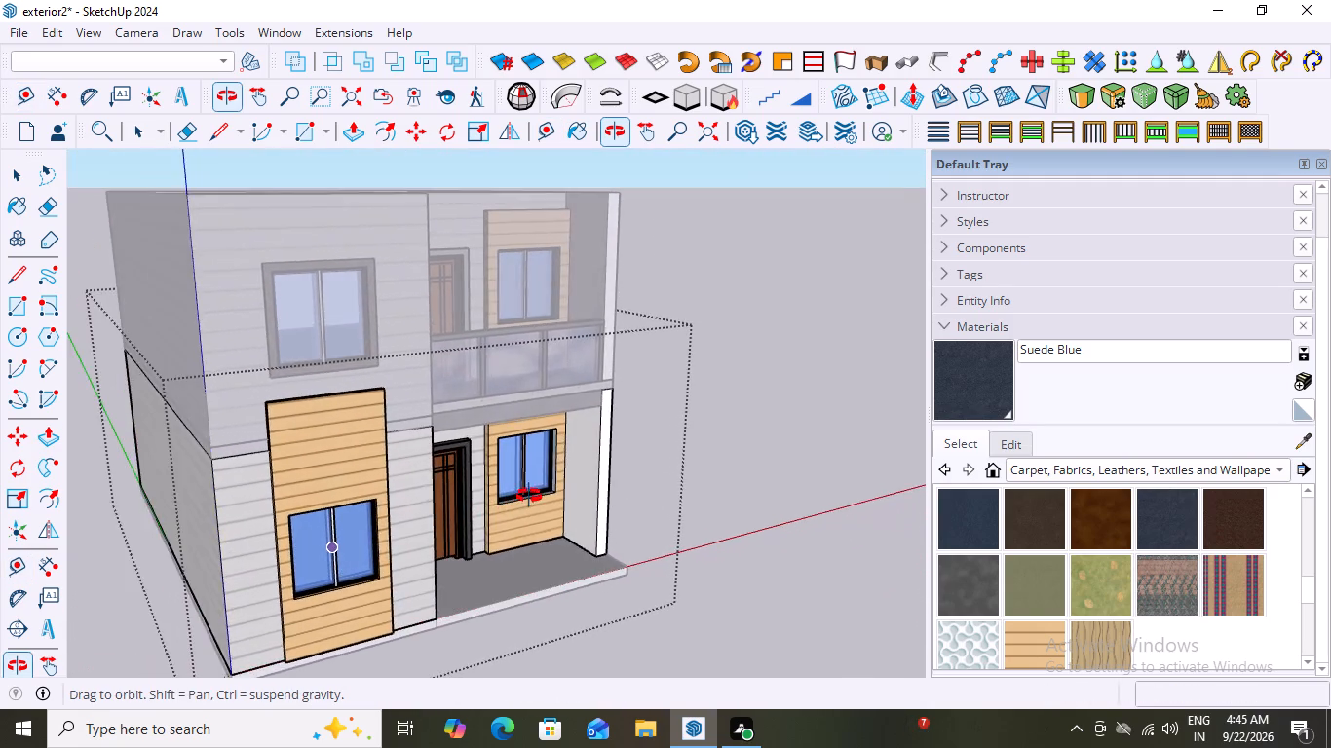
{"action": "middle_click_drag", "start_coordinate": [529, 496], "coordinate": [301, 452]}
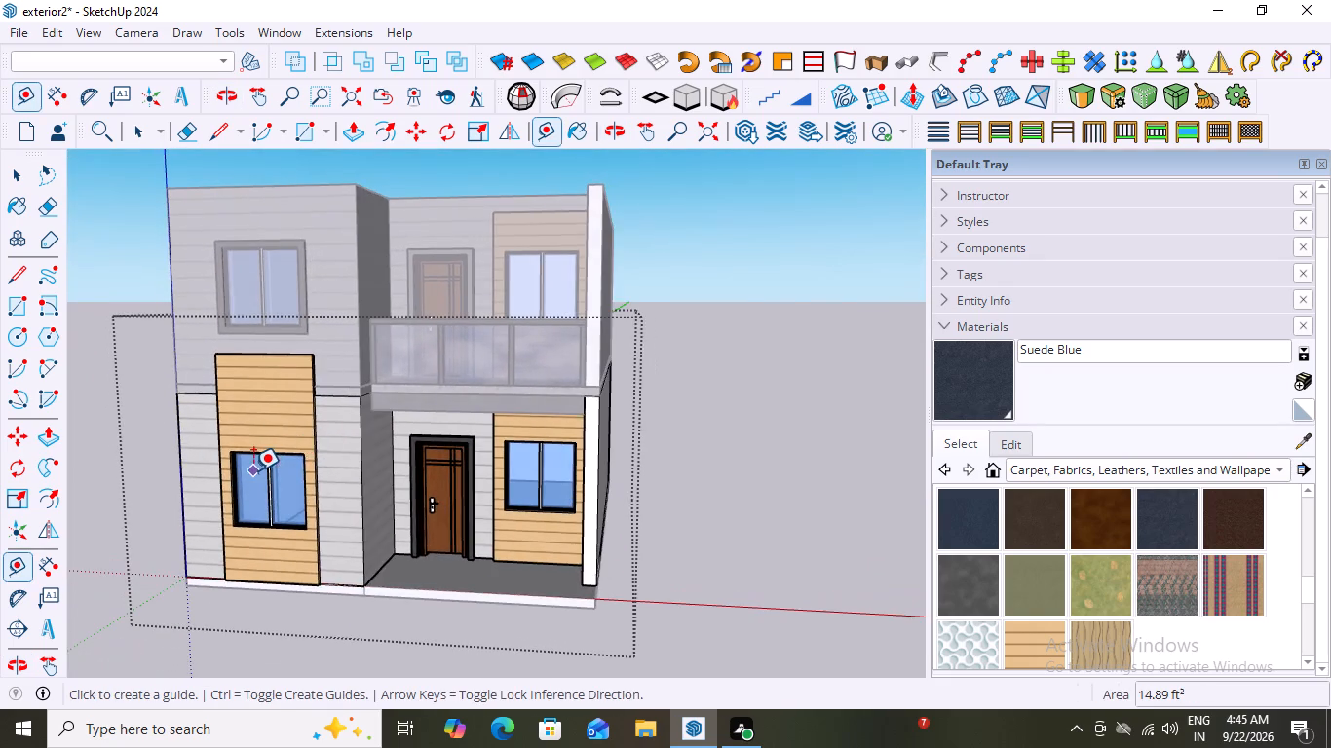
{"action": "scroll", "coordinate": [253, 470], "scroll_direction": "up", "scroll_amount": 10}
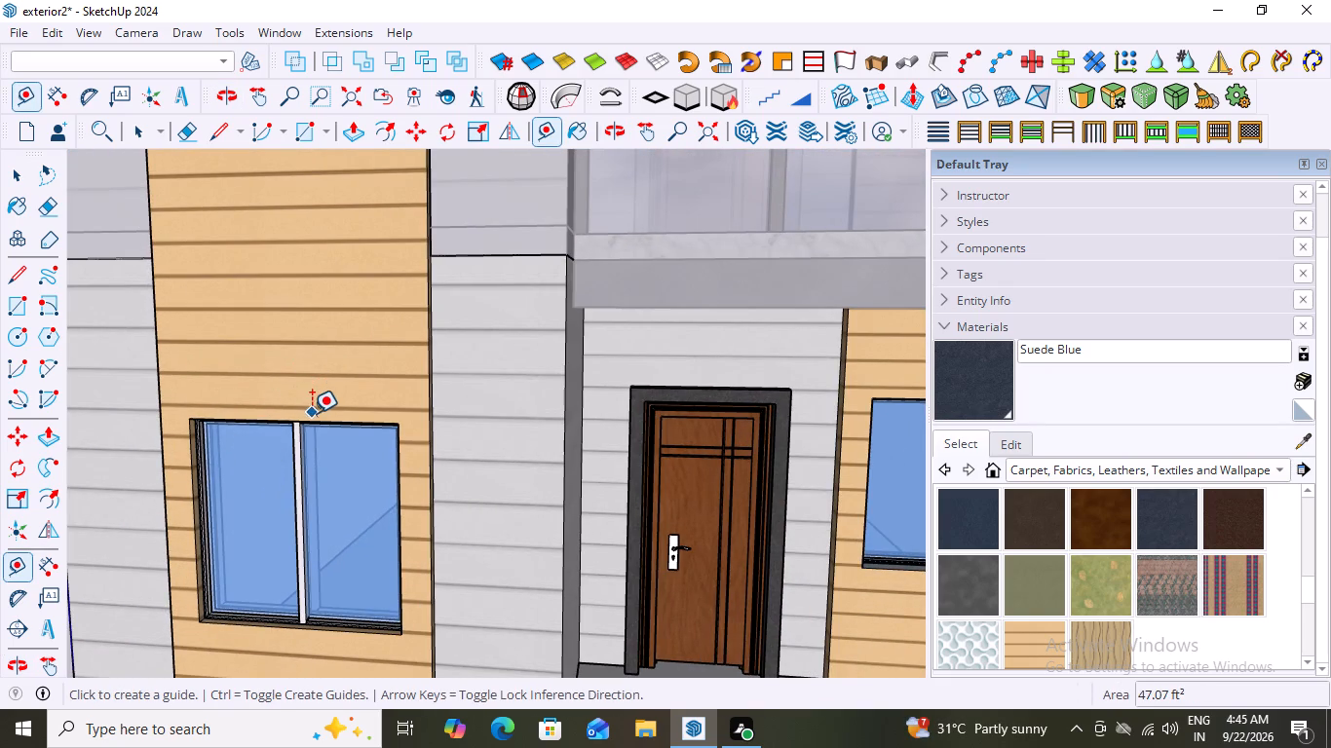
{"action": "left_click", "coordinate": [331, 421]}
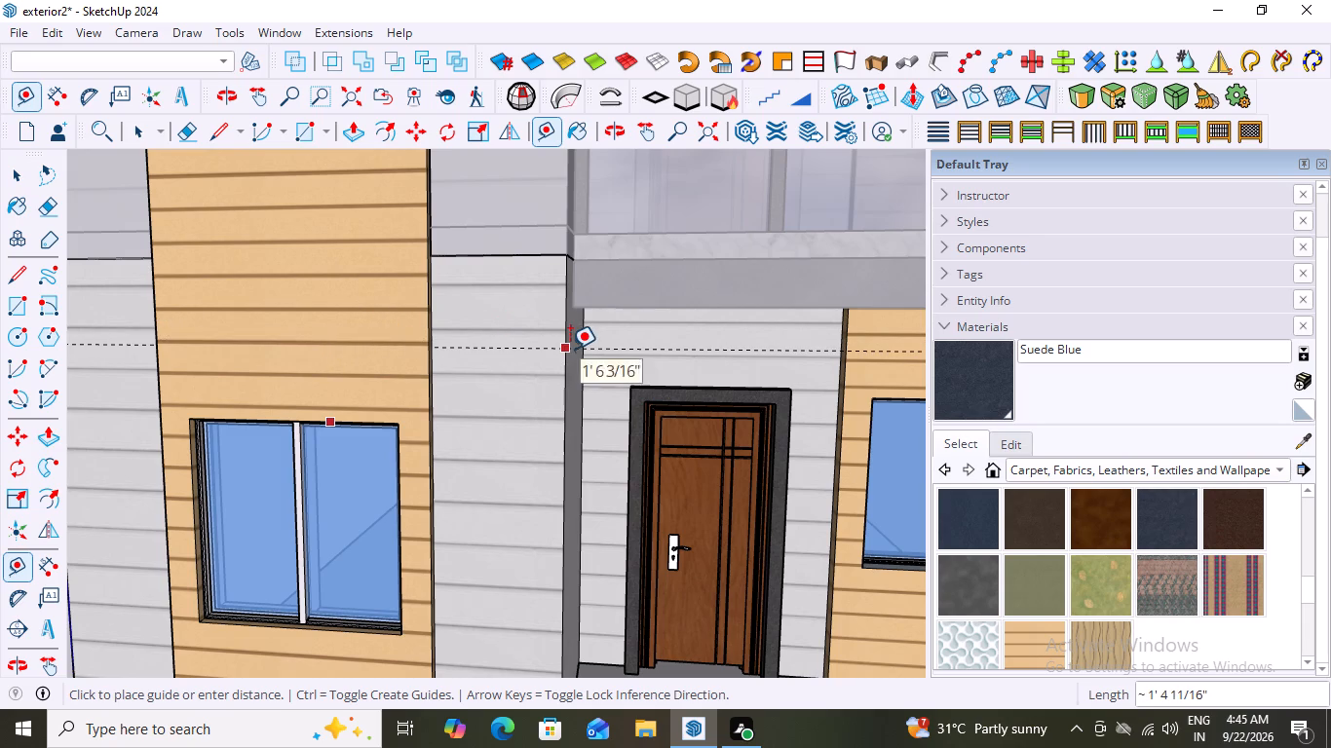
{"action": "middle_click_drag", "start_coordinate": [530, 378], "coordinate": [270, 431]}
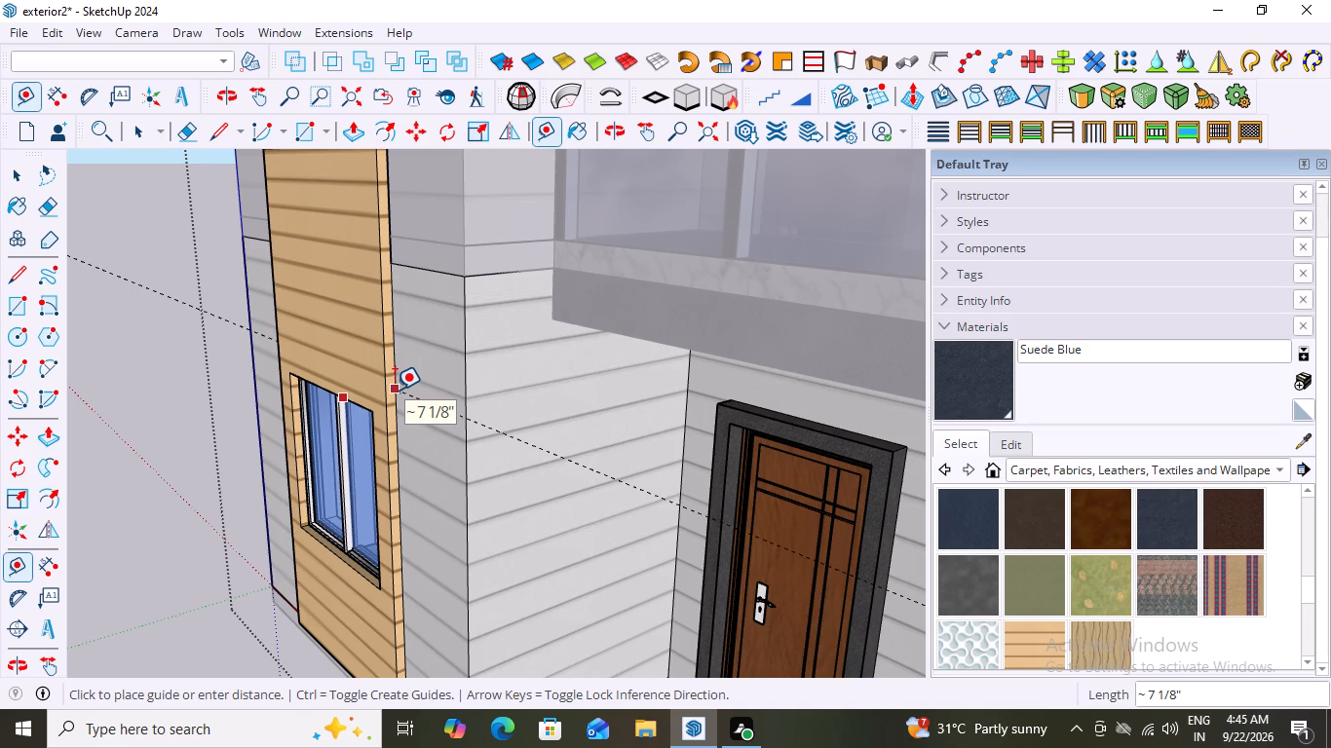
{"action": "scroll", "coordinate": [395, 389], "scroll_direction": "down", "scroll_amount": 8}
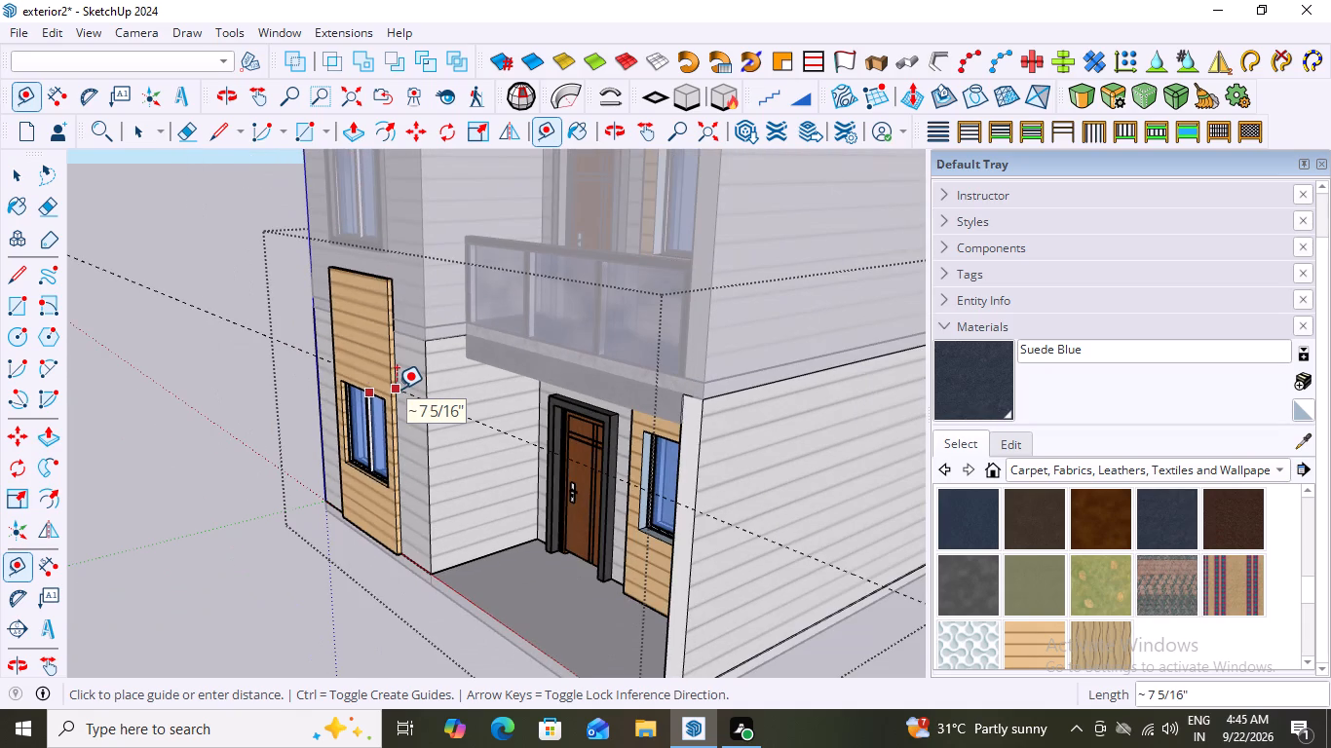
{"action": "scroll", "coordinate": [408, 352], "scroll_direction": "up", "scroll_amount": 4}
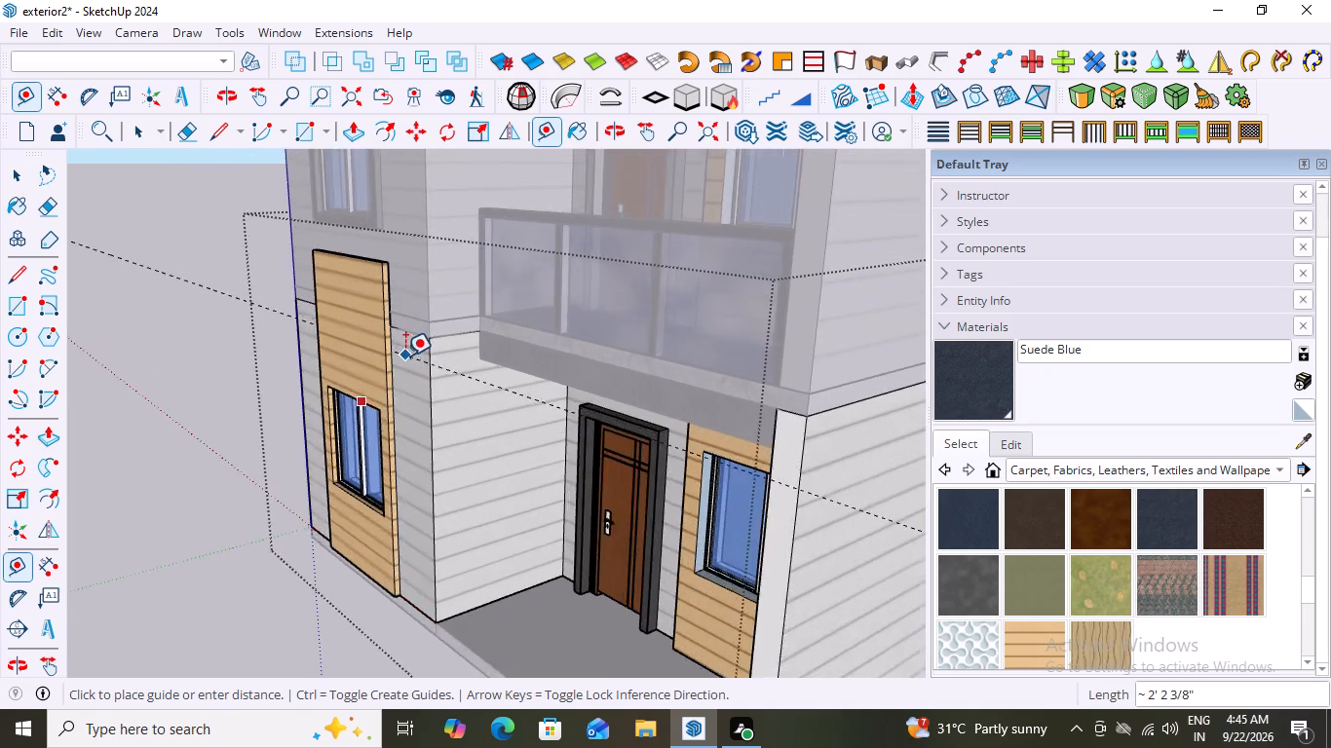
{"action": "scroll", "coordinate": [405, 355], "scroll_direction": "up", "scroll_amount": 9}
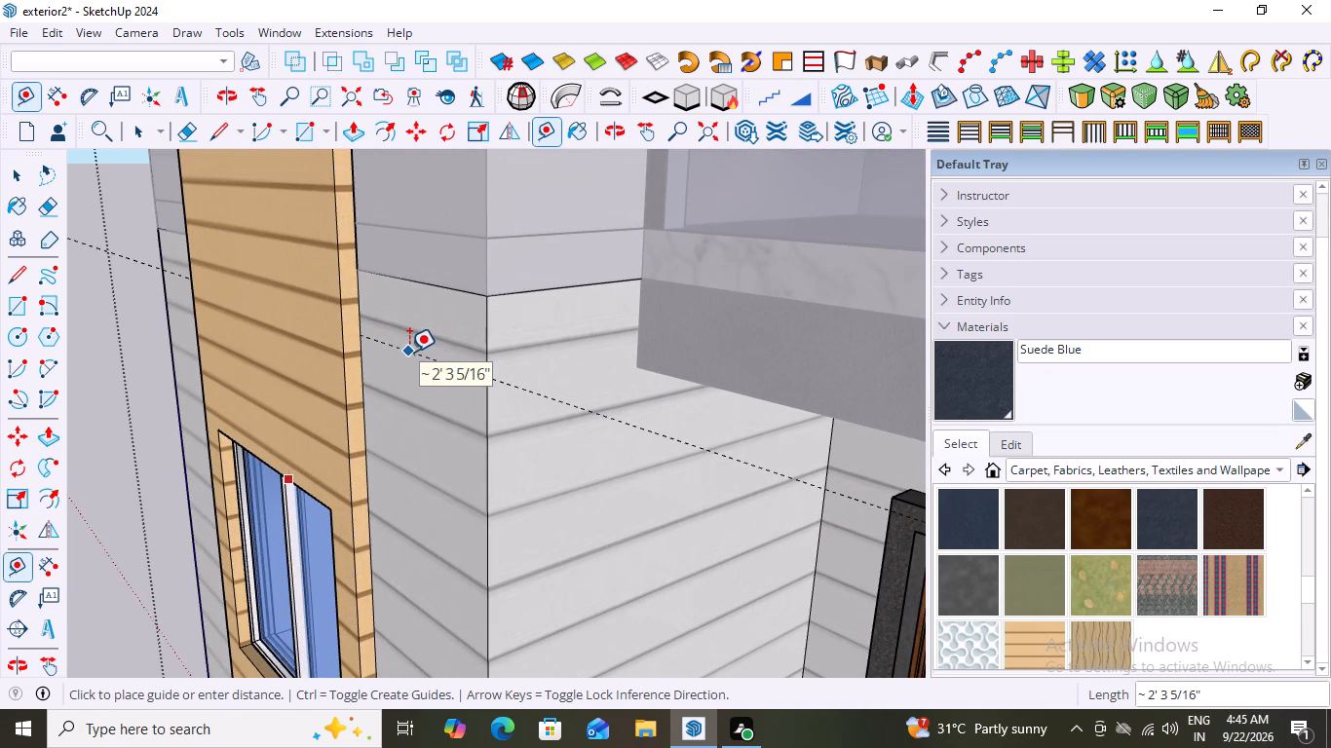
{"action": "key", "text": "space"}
Open the upper storey for editing and copy its front floor-band strip 3' straight down, level with the top of the lower front window.
{"action": "scroll", "coordinate": [409, 352], "scroll_direction": "down", "scroll_amount": 14}
{"action": "middle_click_drag", "start_coordinate": [422, 418], "coordinate": [799, 520]}
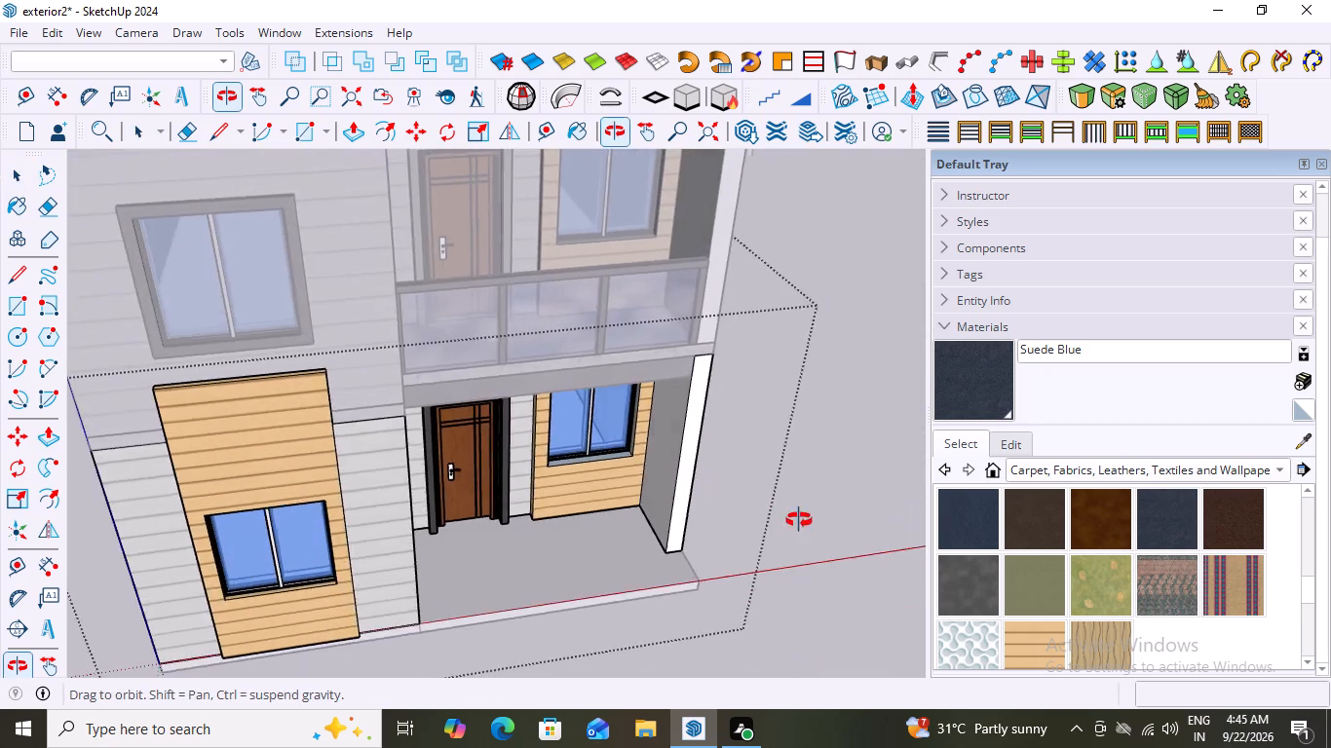
{"action": "middle_click_drag", "start_coordinate": [799, 520], "coordinate": [798, 520]}
{"action": "middle_click_drag", "start_coordinate": [650, 471], "coordinate": [573, 394]}
{"action": "scroll", "coordinate": [400, 416], "scroll_direction": "up", "scroll_amount": 3}
{"action": "double_click", "coordinate": [347, 359]}
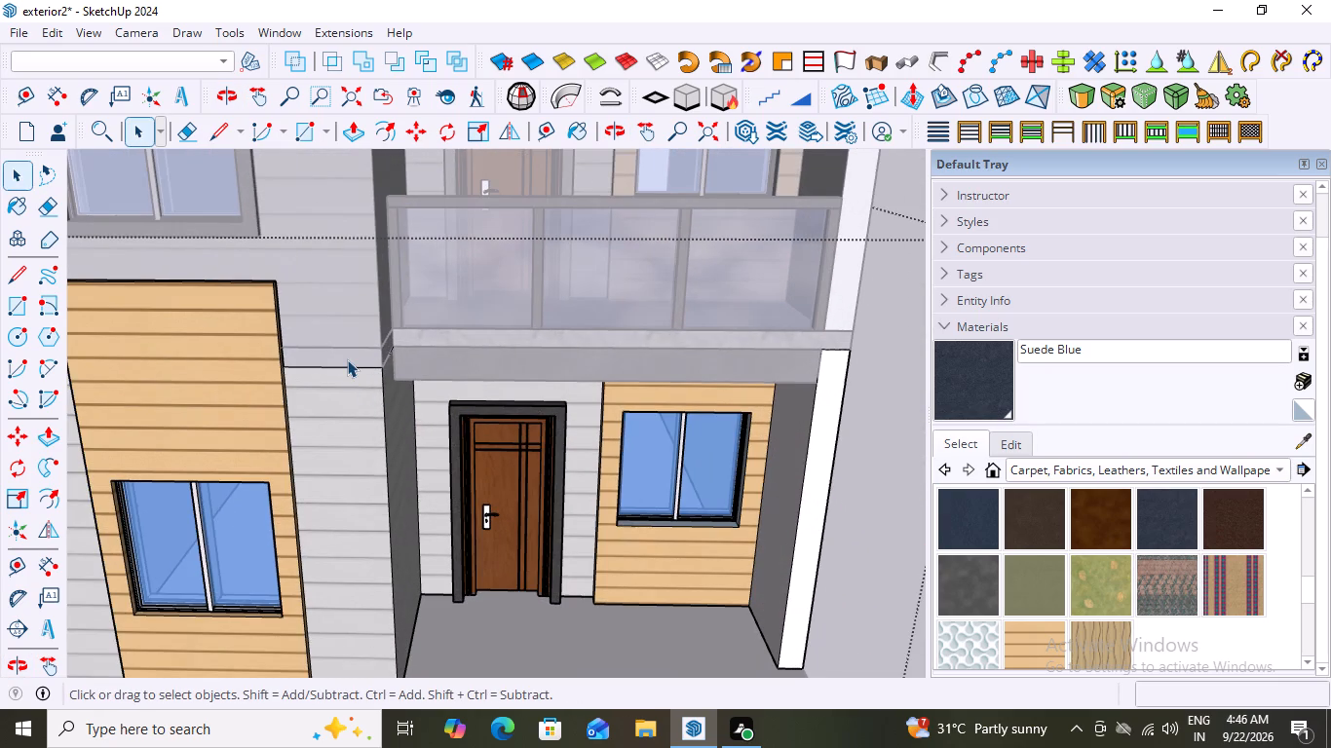
{"action": "double_click", "coordinate": [347, 359]}
{"action": "scroll", "coordinate": [350, 367], "scroll_direction": "down", "scroll_amount": 6}
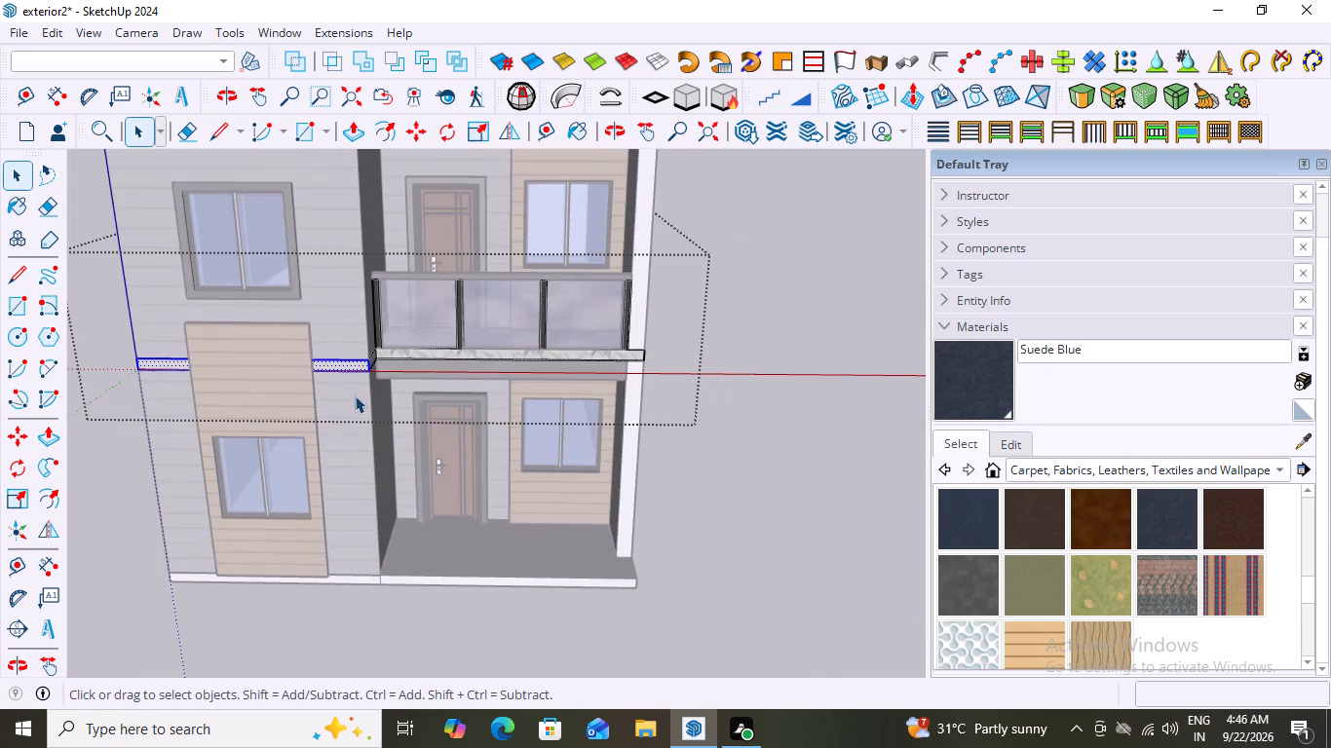
{"action": "middle_click_drag", "start_coordinate": [355, 396], "coordinate": [254, 364]}
{"action": "scroll", "coordinate": [380, 340], "scroll_direction": "up", "scroll_amount": 1}
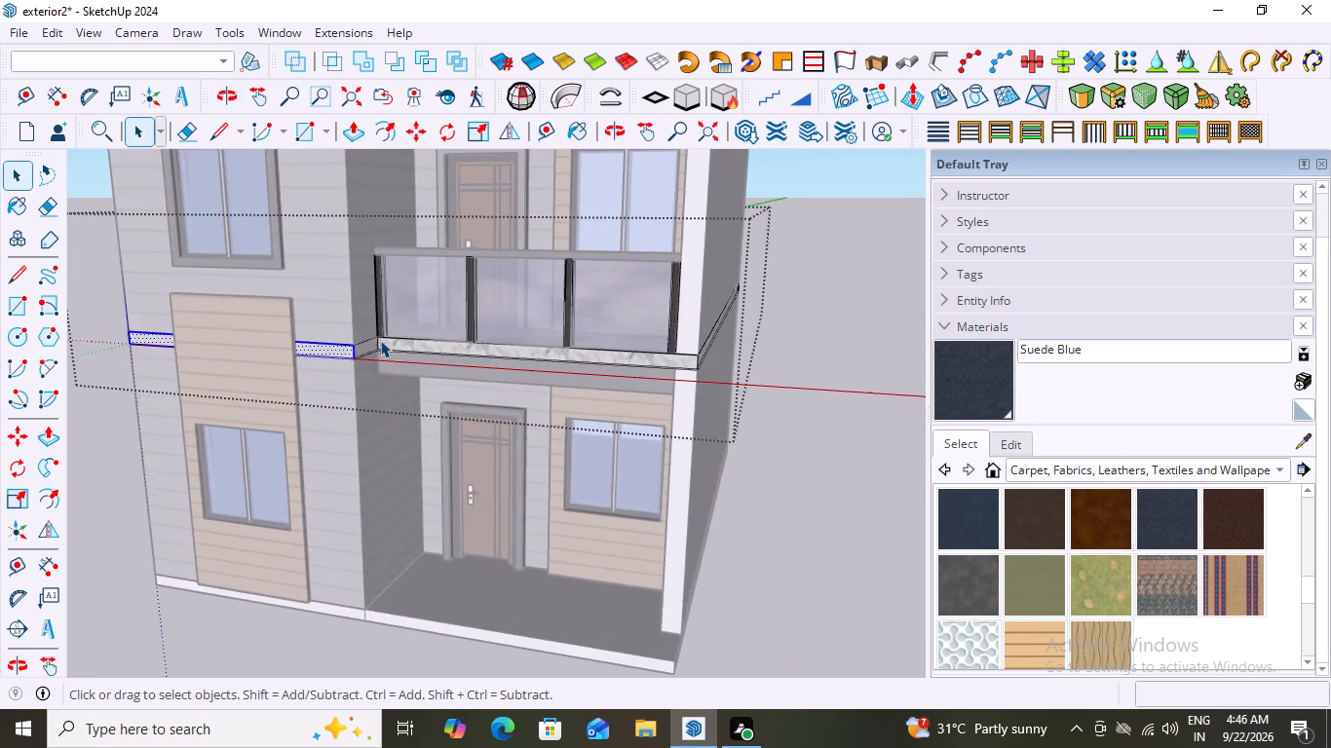
{"action": "scroll", "coordinate": [380, 340], "scroll_direction": "up", "scroll_amount": 6}
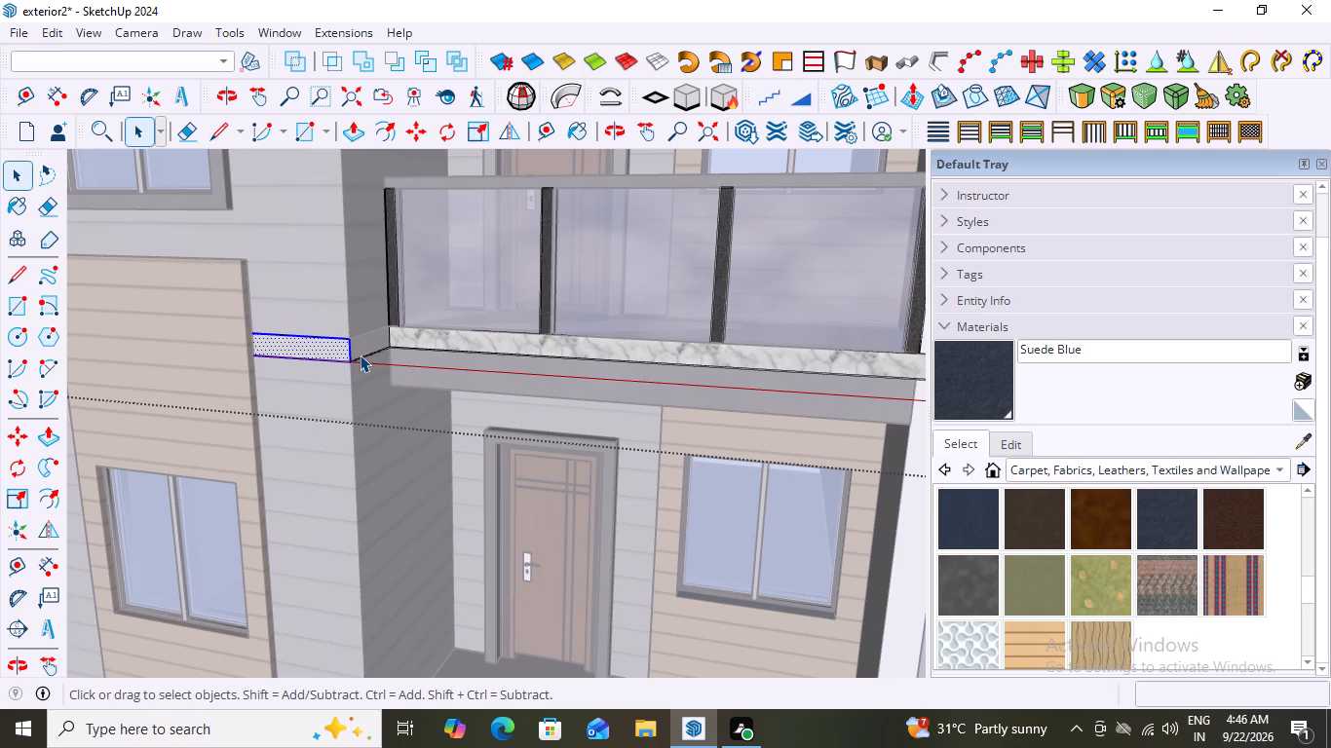
{"action": "left_click", "coordinate": [353, 342], "text": "shift"}
{"action": "double_click", "coordinate": [356, 347], "text": "shift"}
{"action": "triple_click", "coordinate": [356, 347], "text": "shift"}
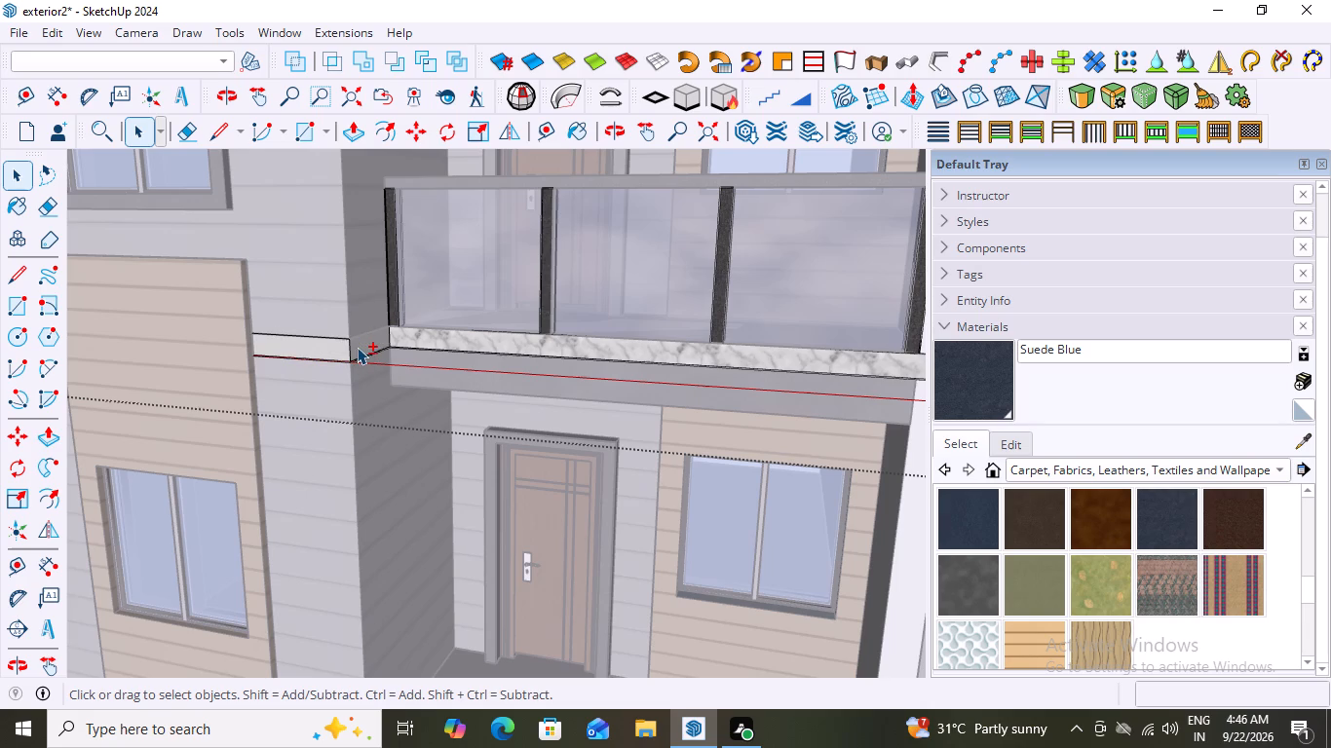
{"action": "left_click", "coordinate": [357, 347], "text": "shift"}
{"action": "double_click", "coordinate": [333, 349]}
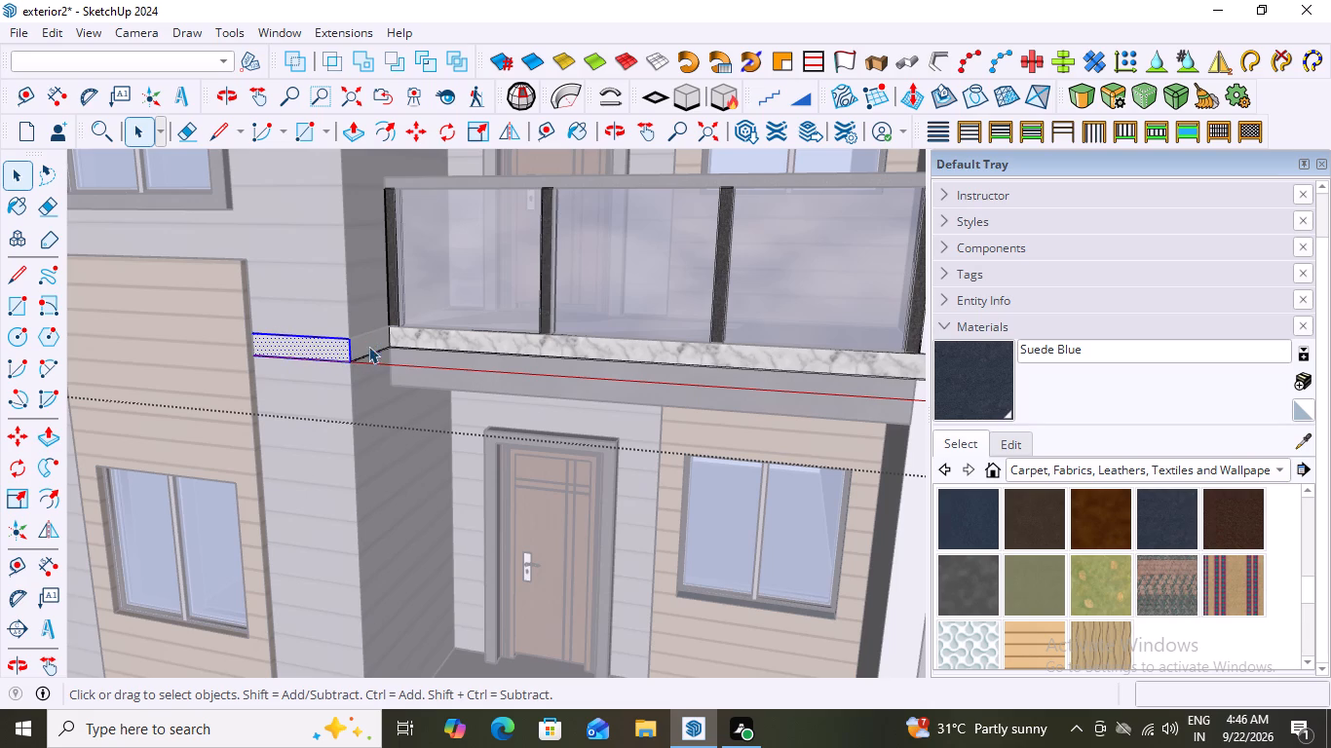
{"action": "scroll", "coordinate": [377, 345], "scroll_direction": "down", "scroll_amount": 2}
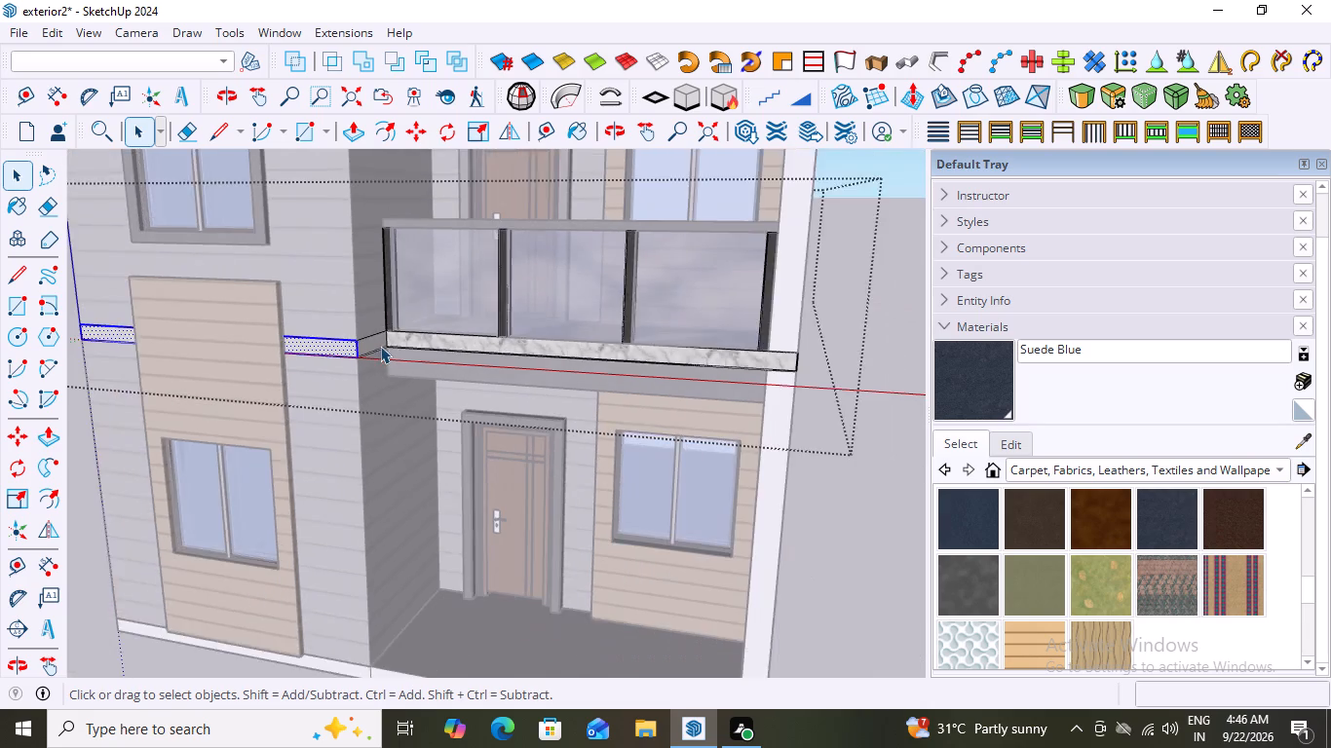
{"action": "scroll", "coordinate": [380, 346], "scroll_direction": "down", "scroll_amount": 3}
{"action": "middle_click_drag", "start_coordinate": [386, 385], "coordinate": [412, 393]}
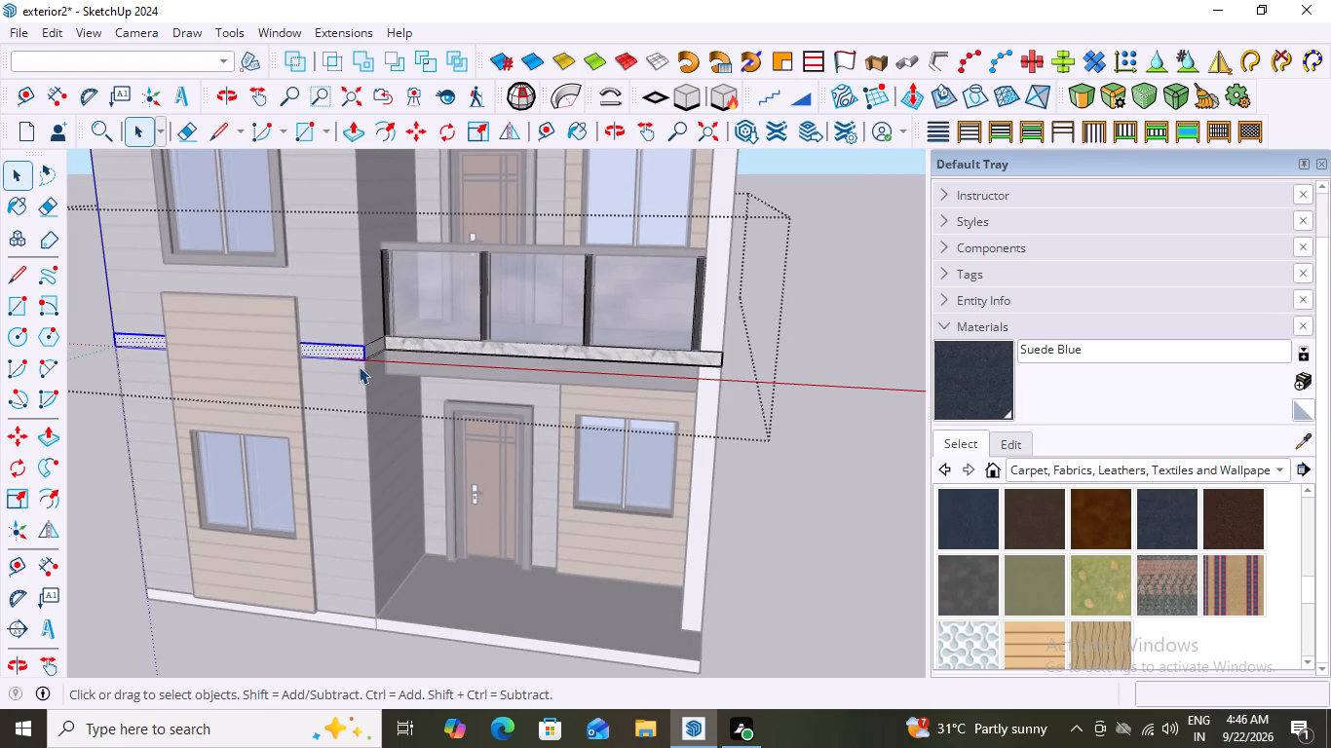
{"action": "key", "text": "ctrl+c"}
{"action": "key", "text": "comma"}
{"action": "key", "text": "m"}
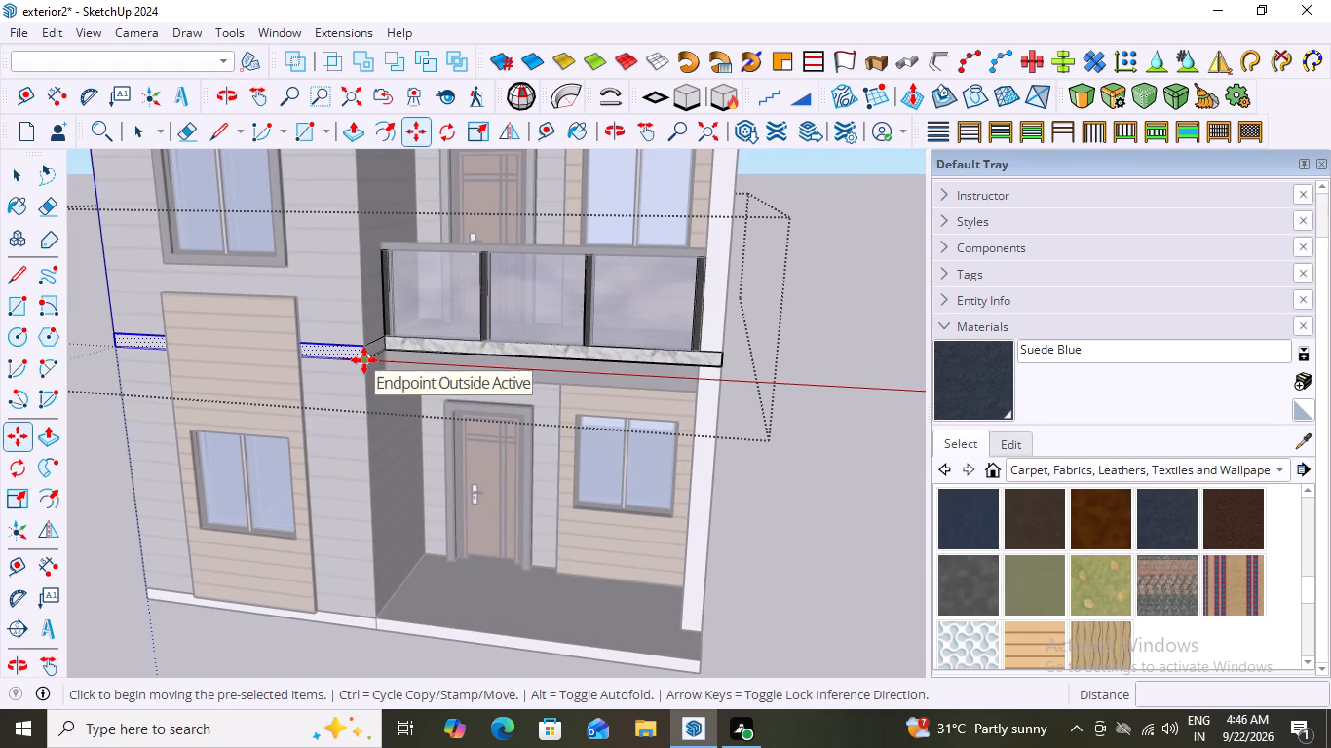
{"action": "left_click", "coordinate": [364, 360]}
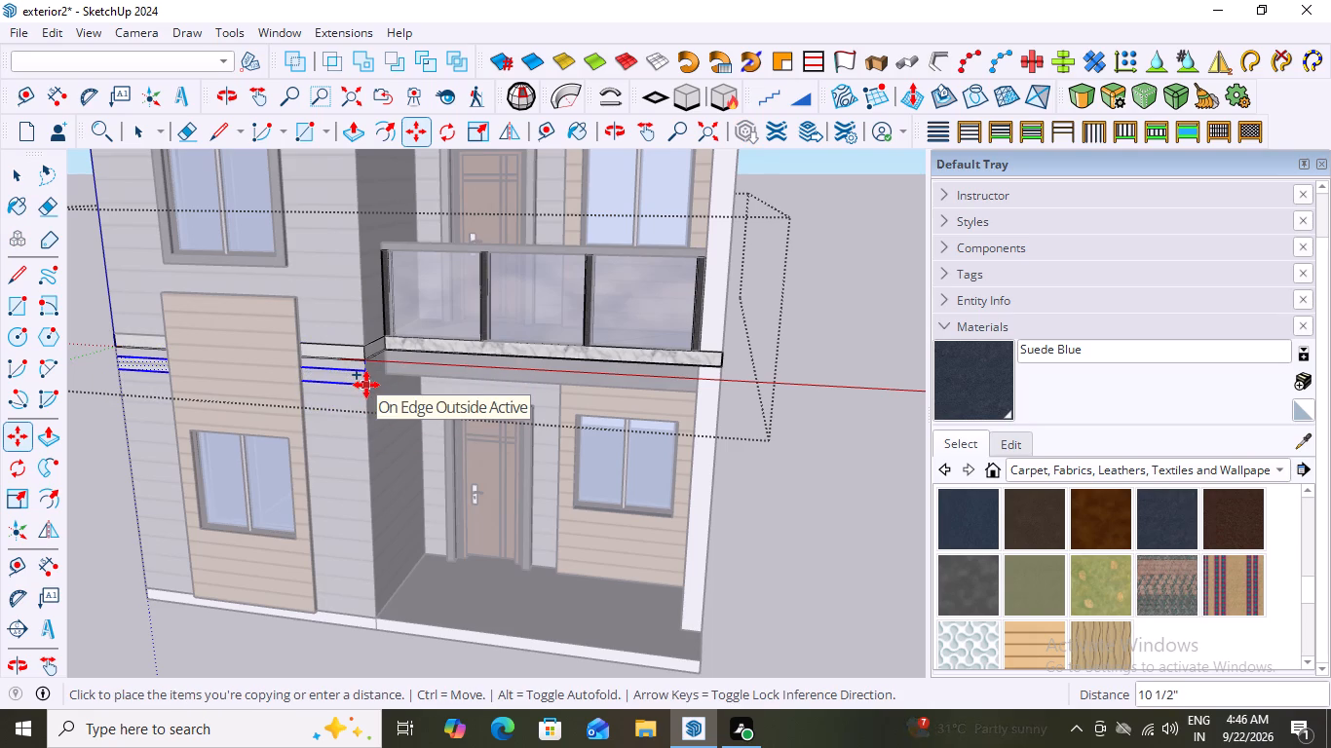
{"action": "left_click", "coordinate": [358, 442]}
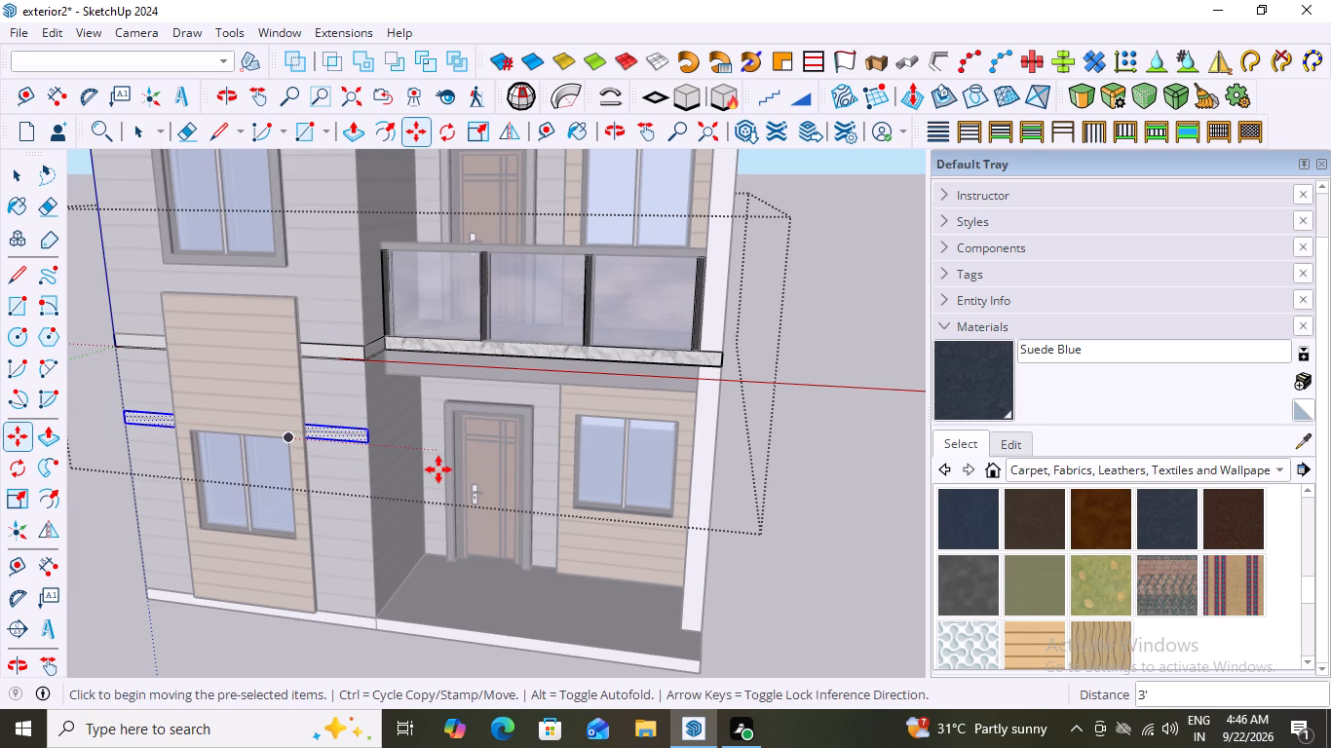
{"action": "key", "text": "space"}
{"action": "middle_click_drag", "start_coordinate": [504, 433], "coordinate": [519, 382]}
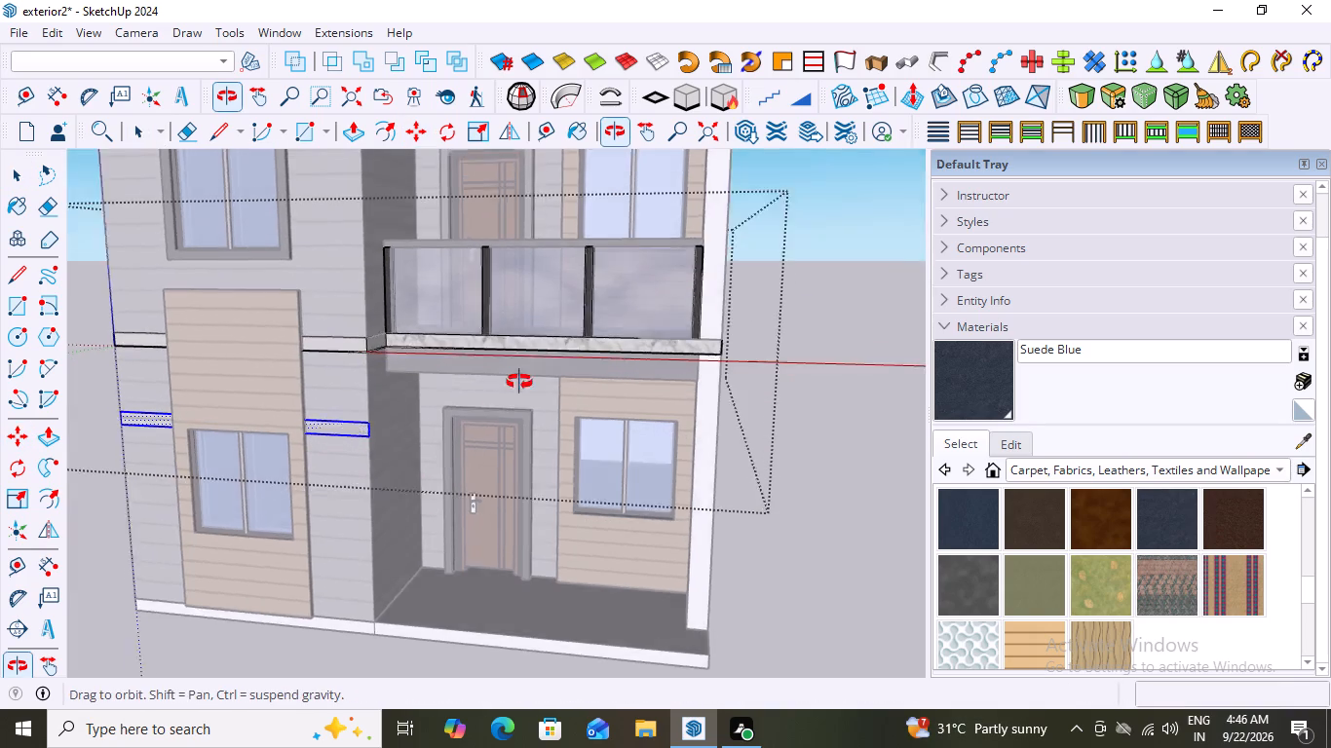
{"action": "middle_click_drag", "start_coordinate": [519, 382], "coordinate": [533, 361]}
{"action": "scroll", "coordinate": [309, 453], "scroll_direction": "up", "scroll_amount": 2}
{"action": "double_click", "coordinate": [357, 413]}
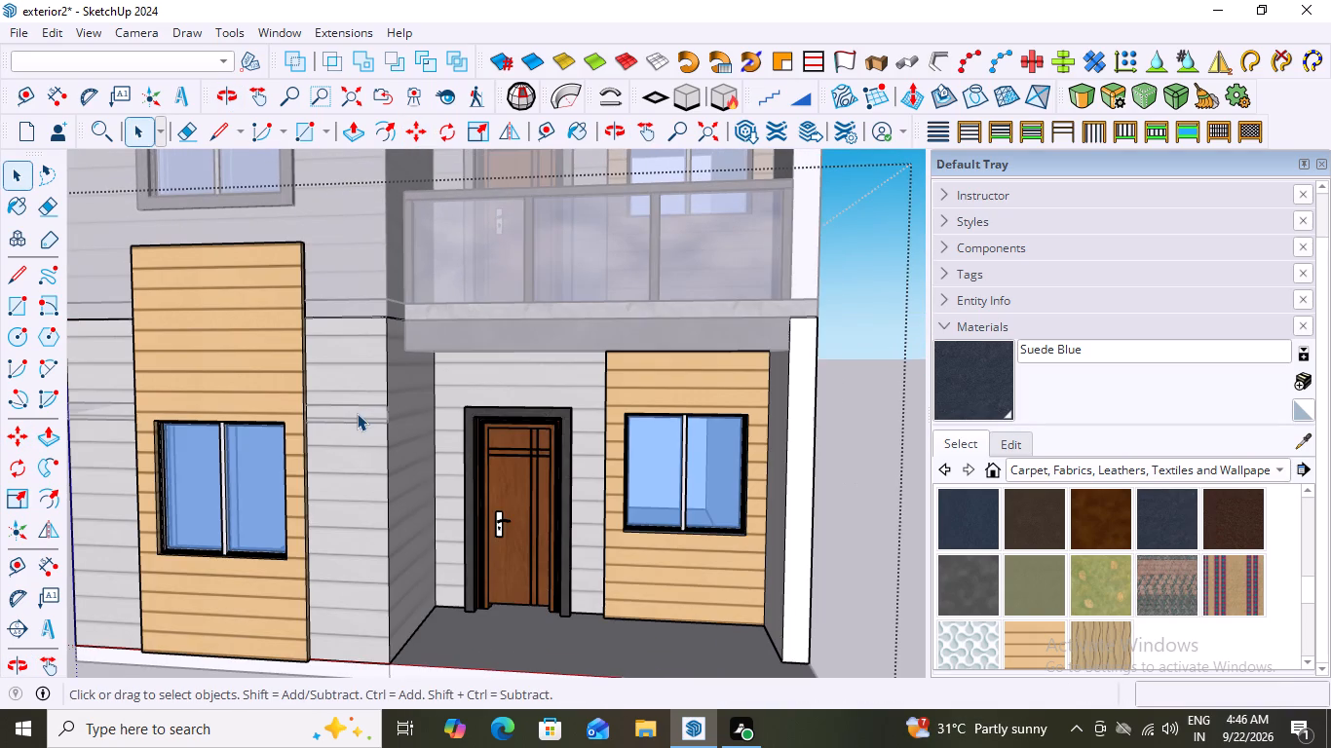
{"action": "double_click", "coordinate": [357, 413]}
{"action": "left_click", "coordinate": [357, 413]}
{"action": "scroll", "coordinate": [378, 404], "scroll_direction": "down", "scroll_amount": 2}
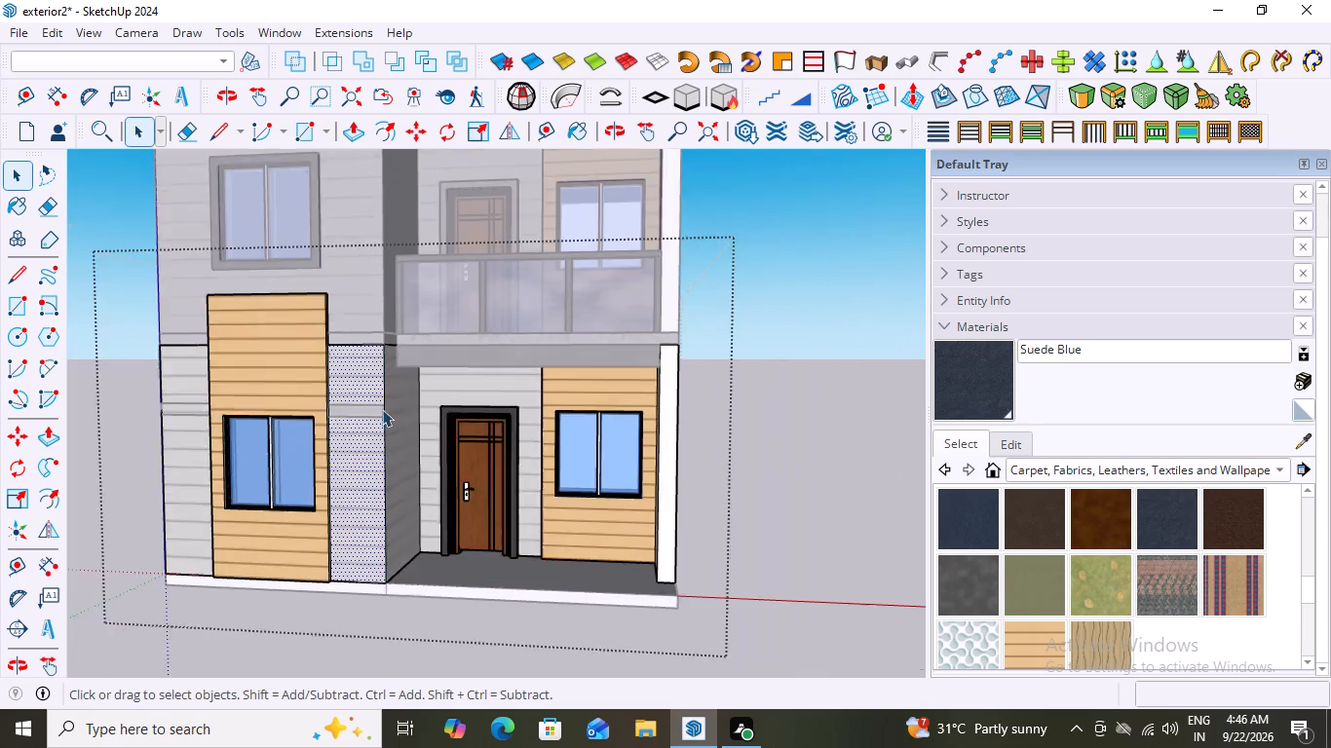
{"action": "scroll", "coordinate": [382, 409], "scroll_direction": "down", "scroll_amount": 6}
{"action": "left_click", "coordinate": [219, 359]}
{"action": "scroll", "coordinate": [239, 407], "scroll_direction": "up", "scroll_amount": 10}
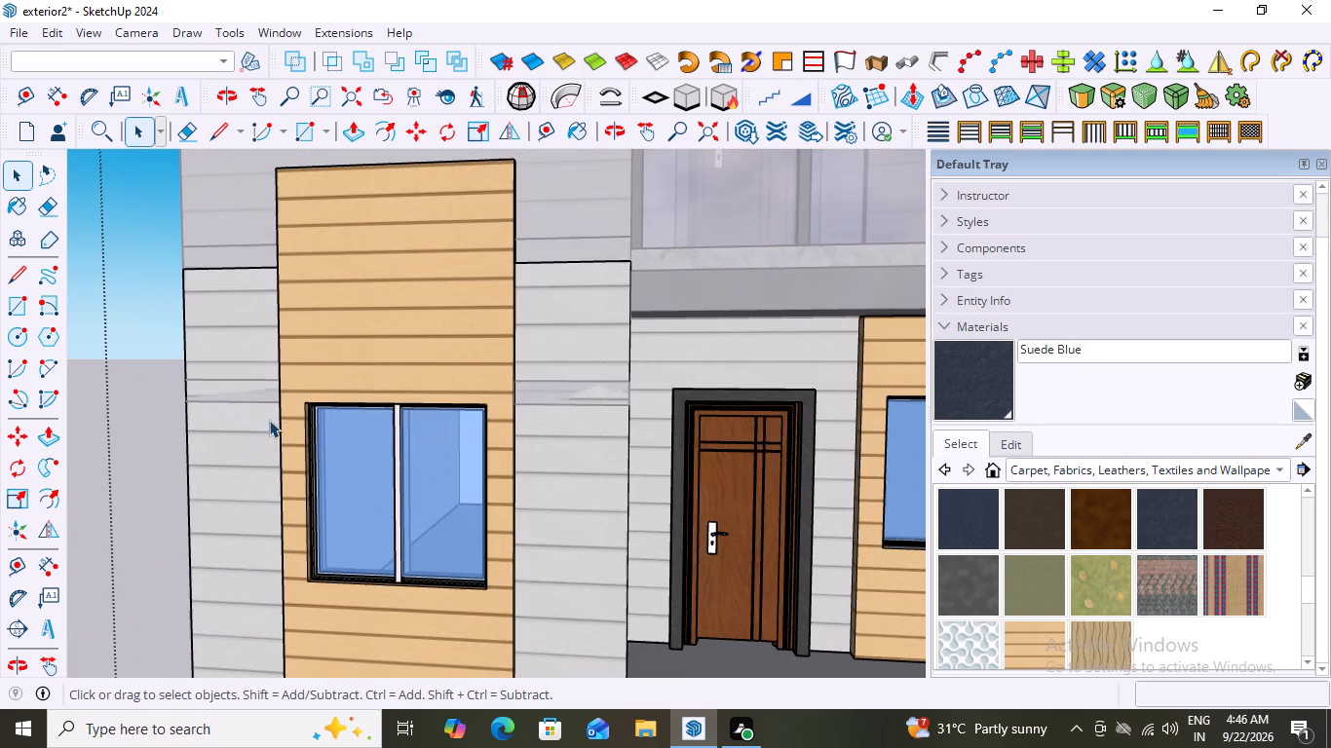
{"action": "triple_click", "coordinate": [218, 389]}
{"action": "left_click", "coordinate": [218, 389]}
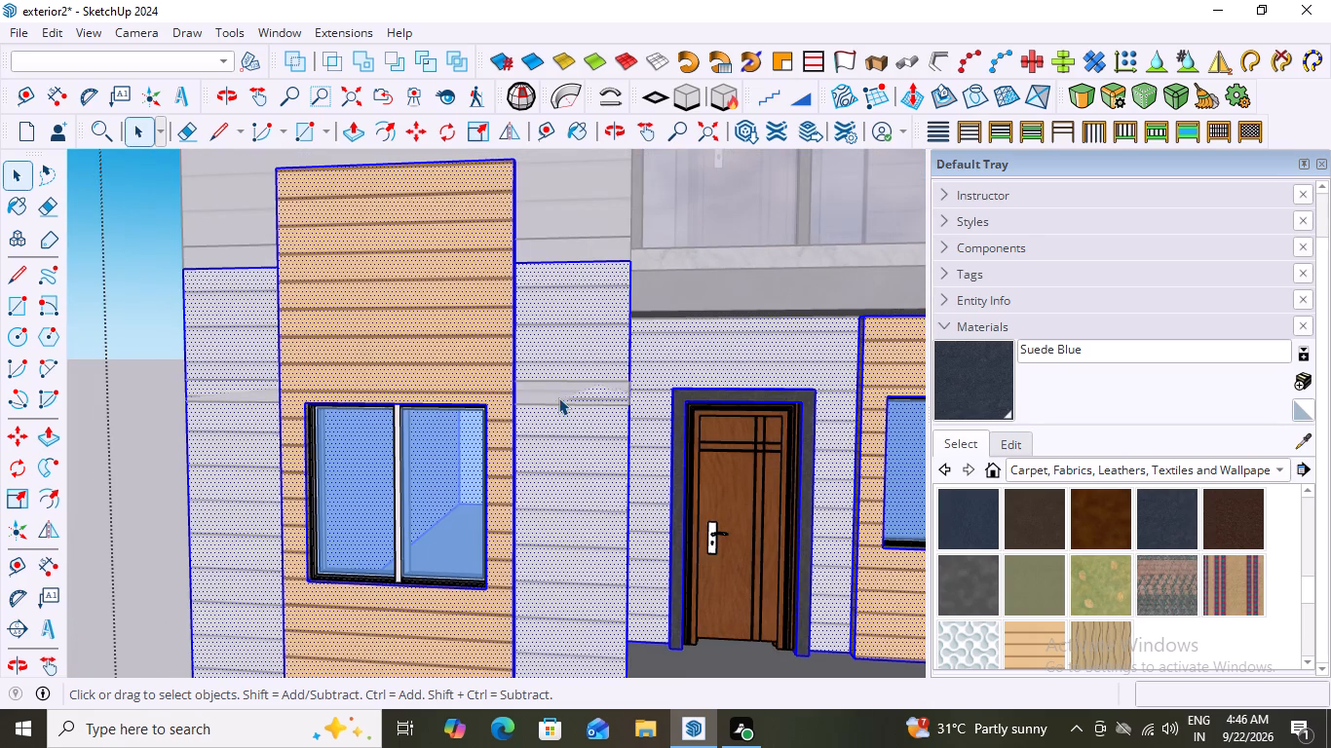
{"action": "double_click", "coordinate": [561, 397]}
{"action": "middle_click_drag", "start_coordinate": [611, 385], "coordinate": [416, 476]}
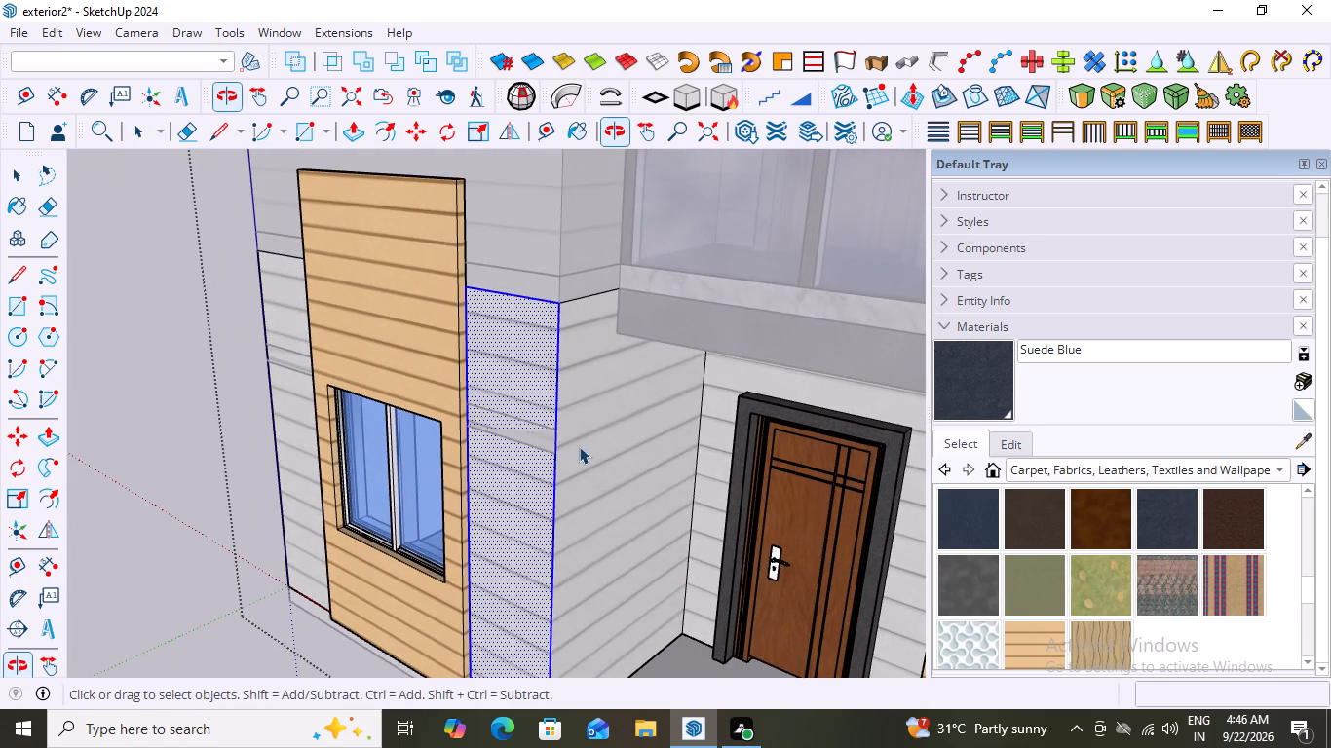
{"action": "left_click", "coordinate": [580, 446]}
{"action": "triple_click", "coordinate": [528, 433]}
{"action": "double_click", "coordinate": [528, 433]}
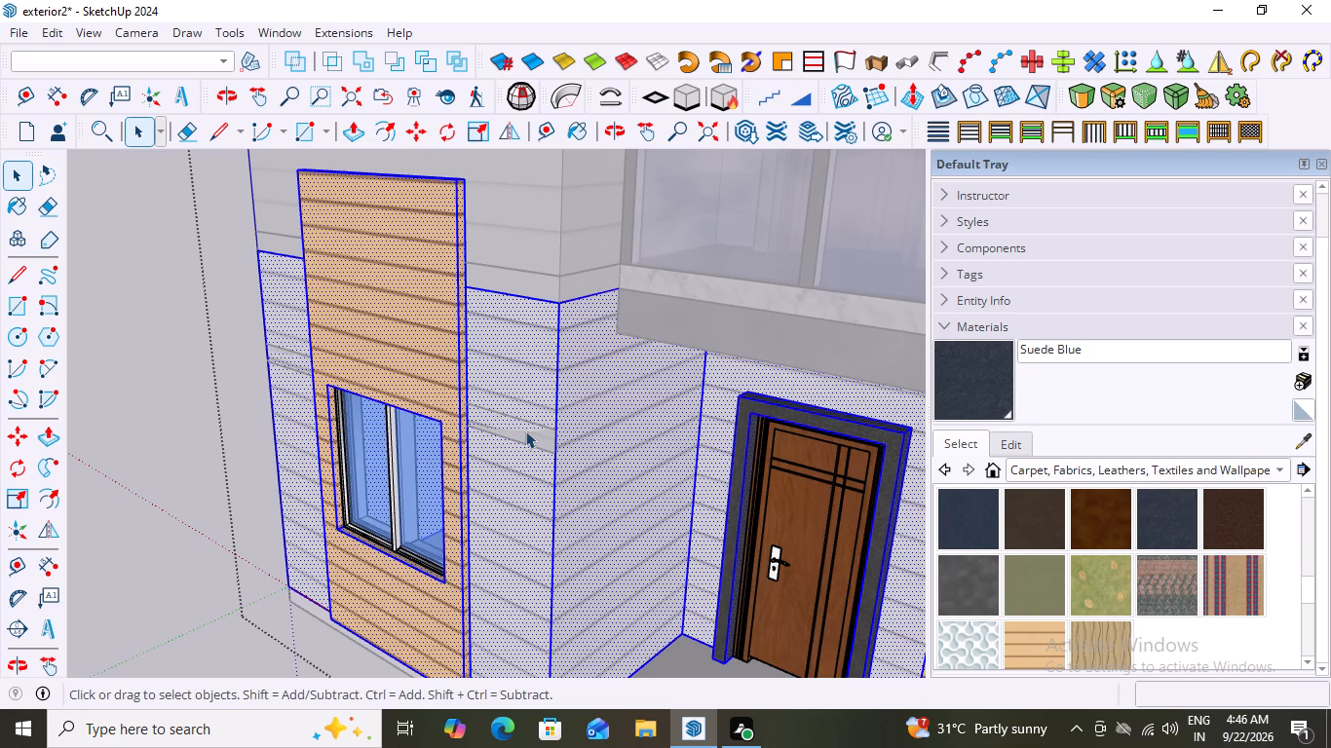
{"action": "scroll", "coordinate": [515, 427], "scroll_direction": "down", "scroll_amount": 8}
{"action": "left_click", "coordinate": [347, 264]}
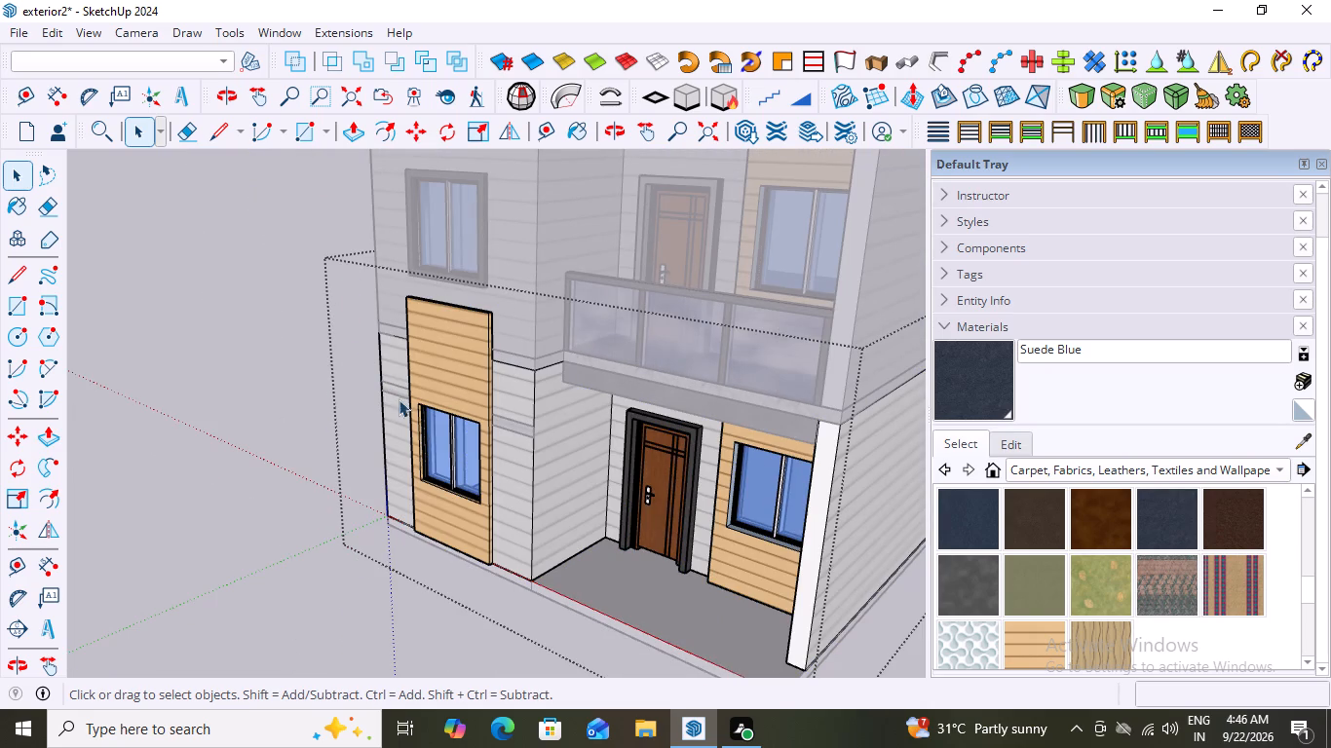
Reopen the upper storey and Push/Pull the copied strip outward about 2' 9 3/4" as a projecting canopy slab over the lower front window.
{"action": "double_click", "coordinate": [518, 368]}
{"action": "scroll", "coordinate": [497, 488], "scroll_direction": "up", "scroll_amount": 4}
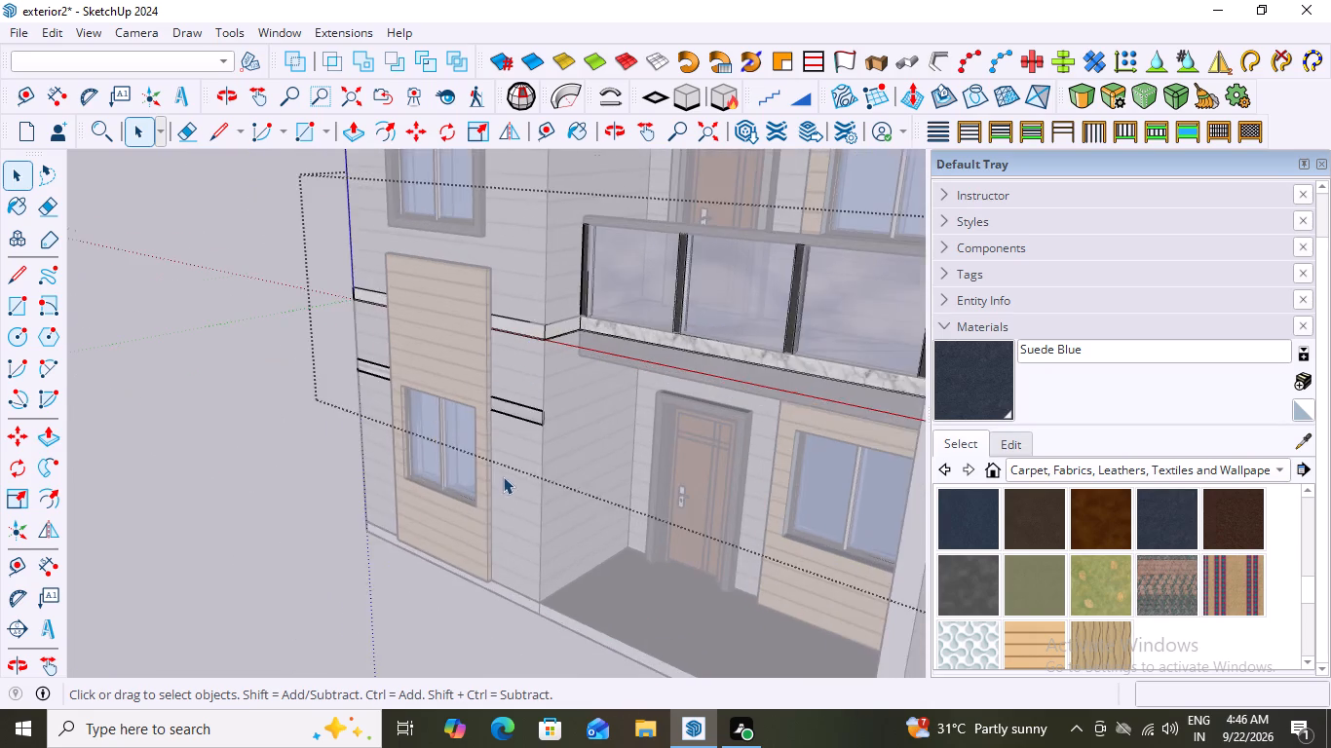
{"action": "scroll", "coordinate": [503, 476], "scroll_direction": "up", "scroll_amount": 4}
{"action": "left_click", "coordinate": [515, 355]}
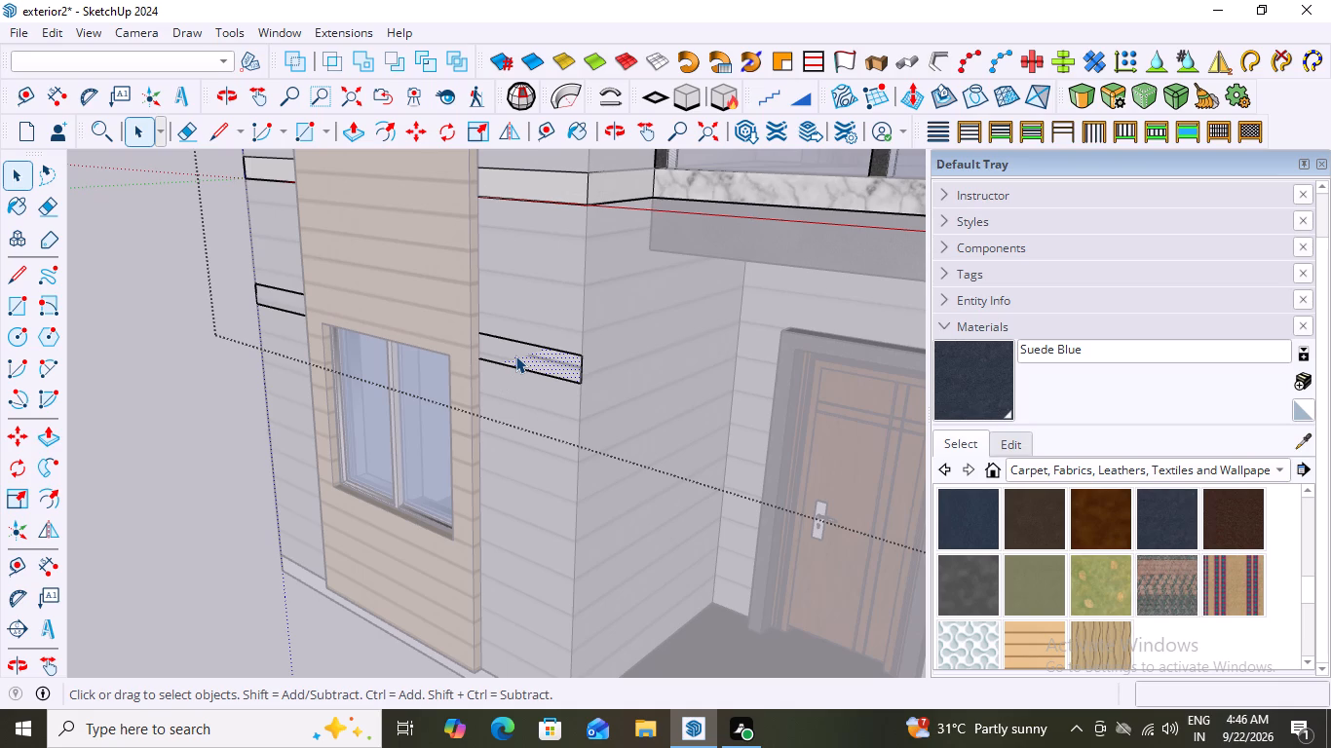
{"action": "key", "text": "p"}
{"action": "left_click", "coordinate": [525, 343]}
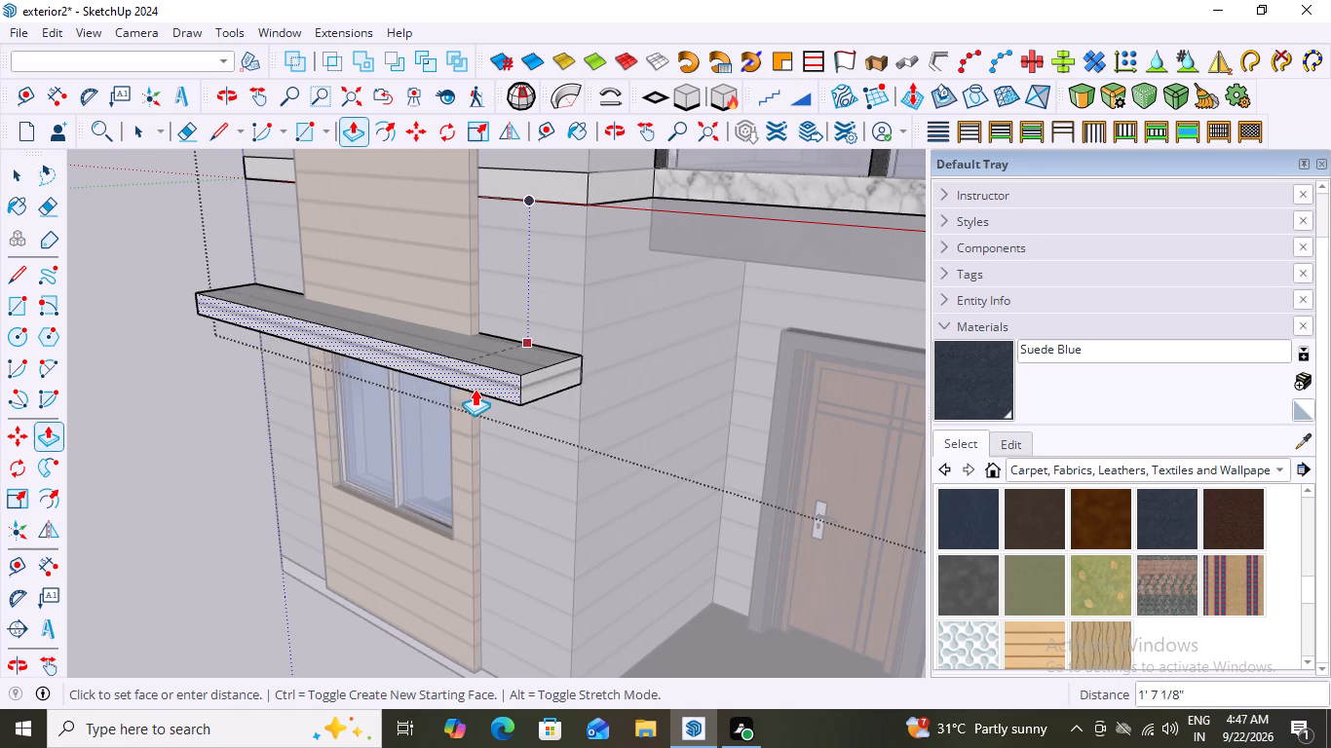
{"action": "middle_click_drag", "start_coordinate": [484, 388], "coordinate": [716, 361]}
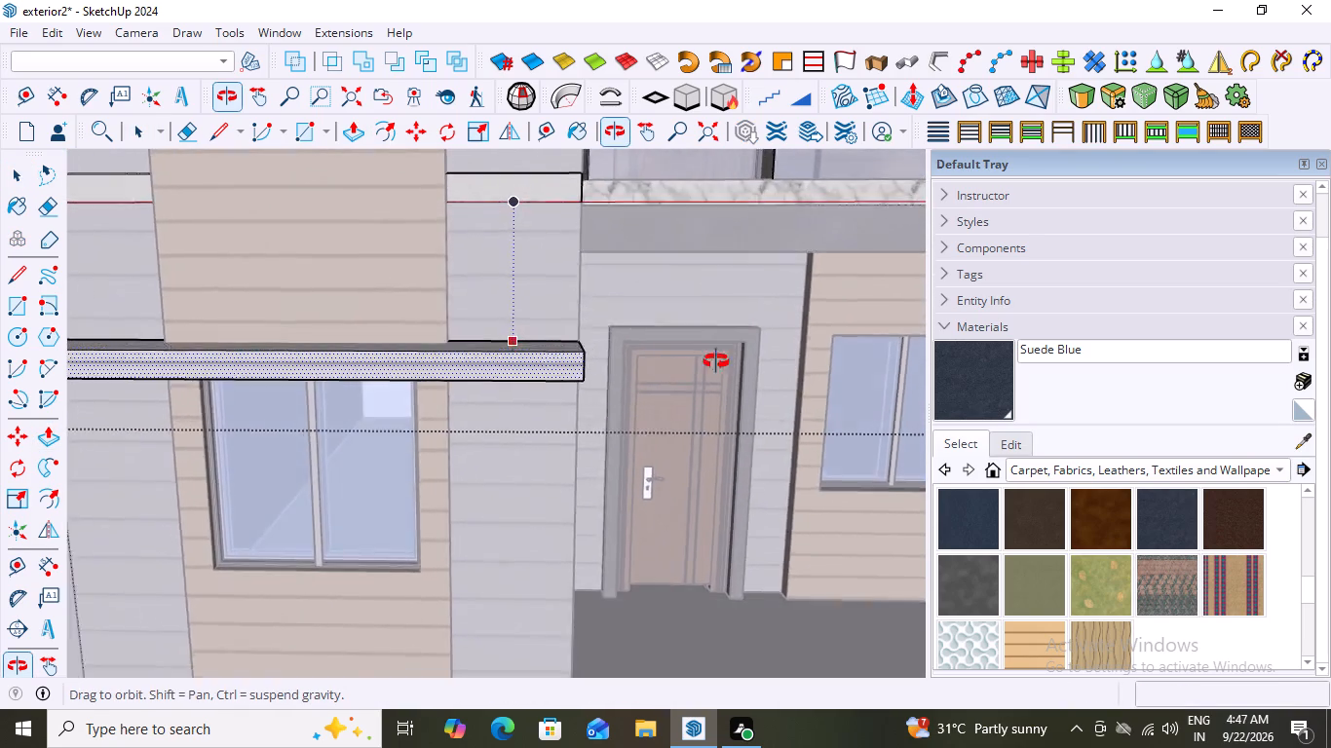
{"action": "middle_click_drag", "start_coordinate": [716, 361], "coordinate": [657, 418]}
{"action": "scroll", "coordinate": [657, 419], "scroll_direction": "down", "scroll_amount": 1}
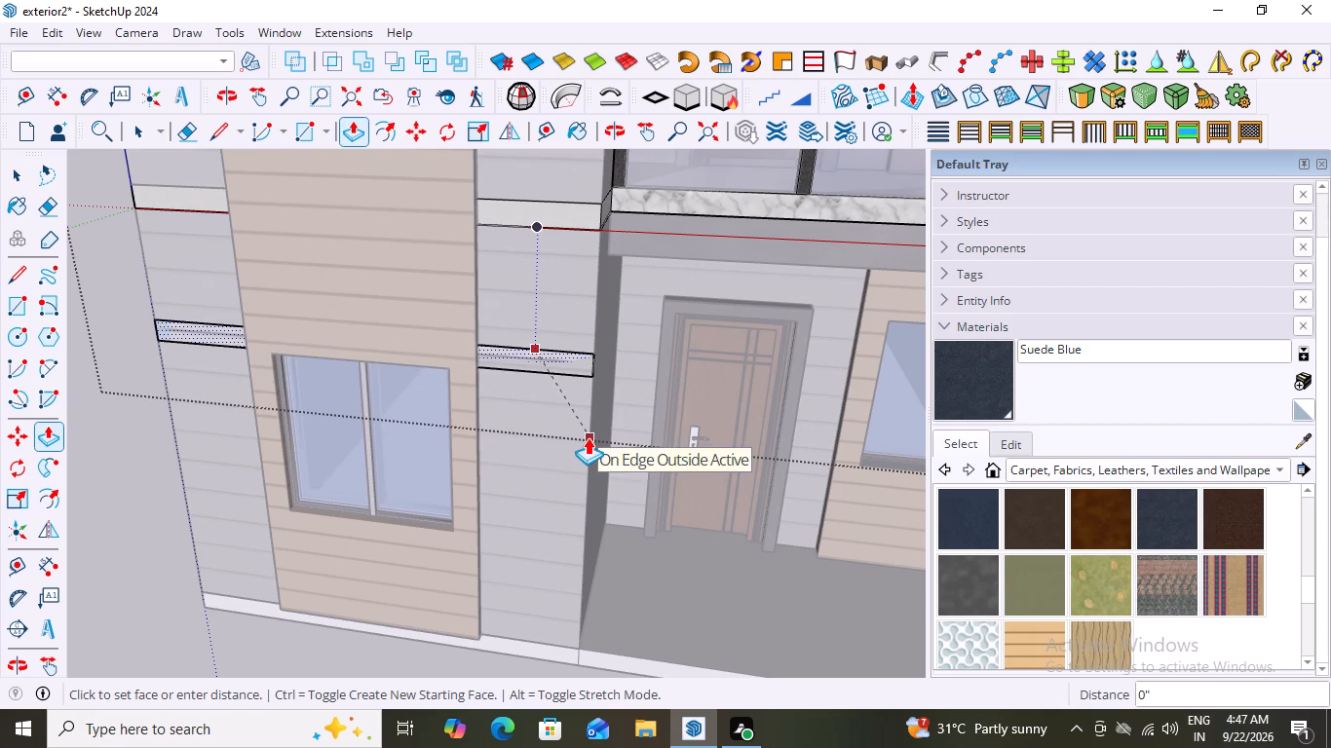
{"action": "middle_click_drag", "start_coordinate": [548, 433], "coordinate": [580, 420]}
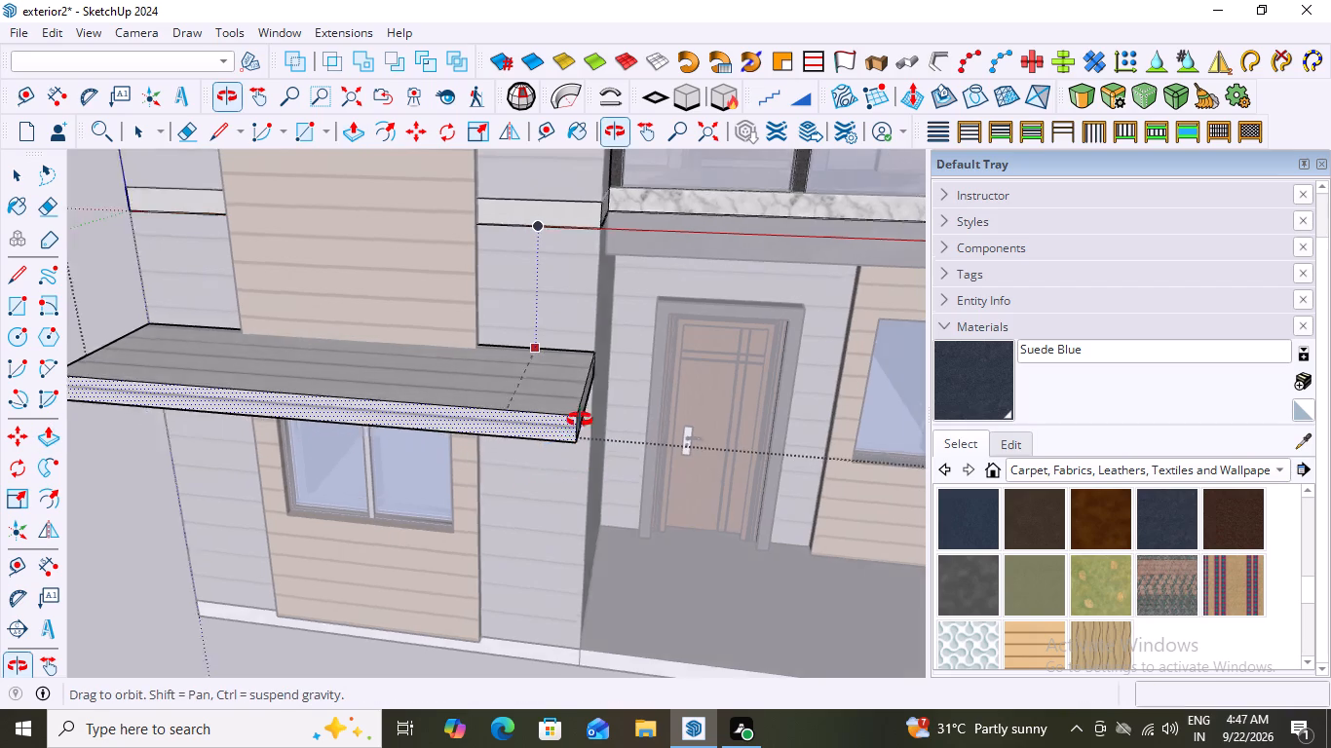
{"action": "middle_click_drag", "start_coordinate": [580, 420], "coordinate": [636, 392]}
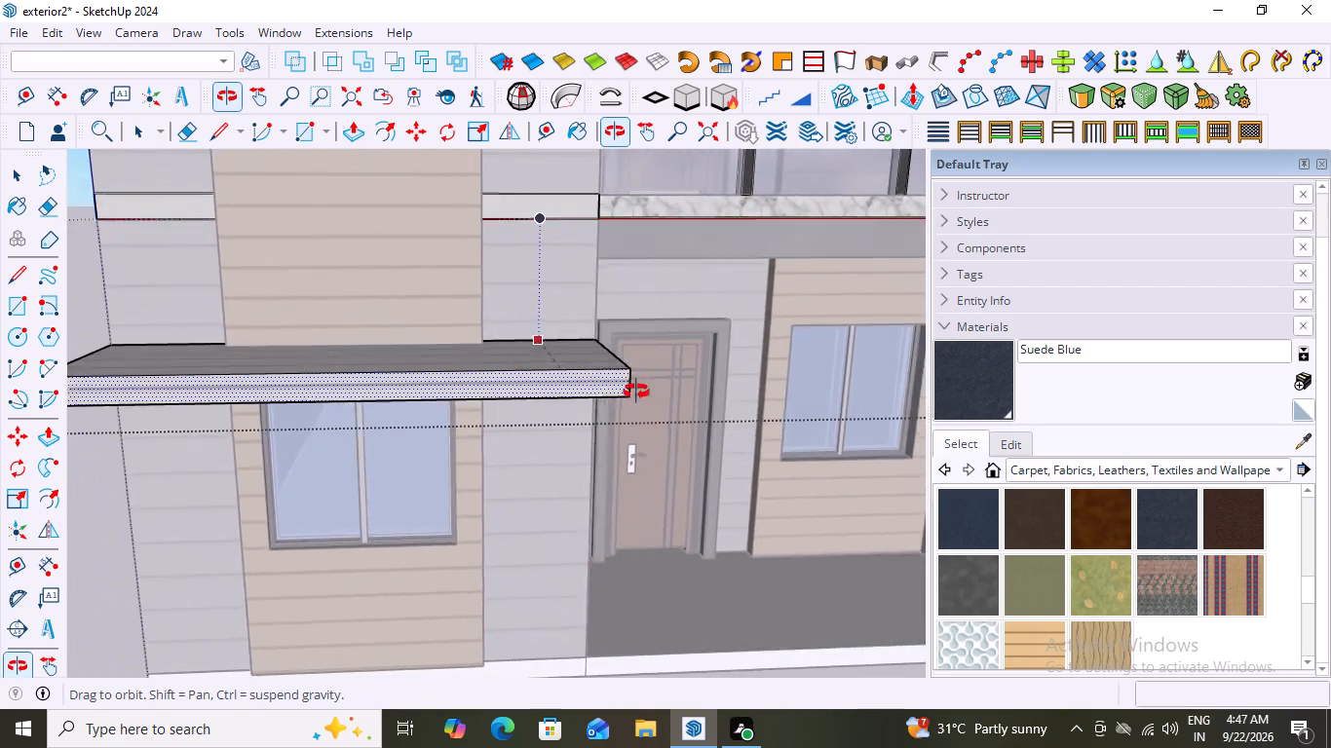
{"action": "middle_click_drag", "start_coordinate": [636, 392], "coordinate": [446, 503]}
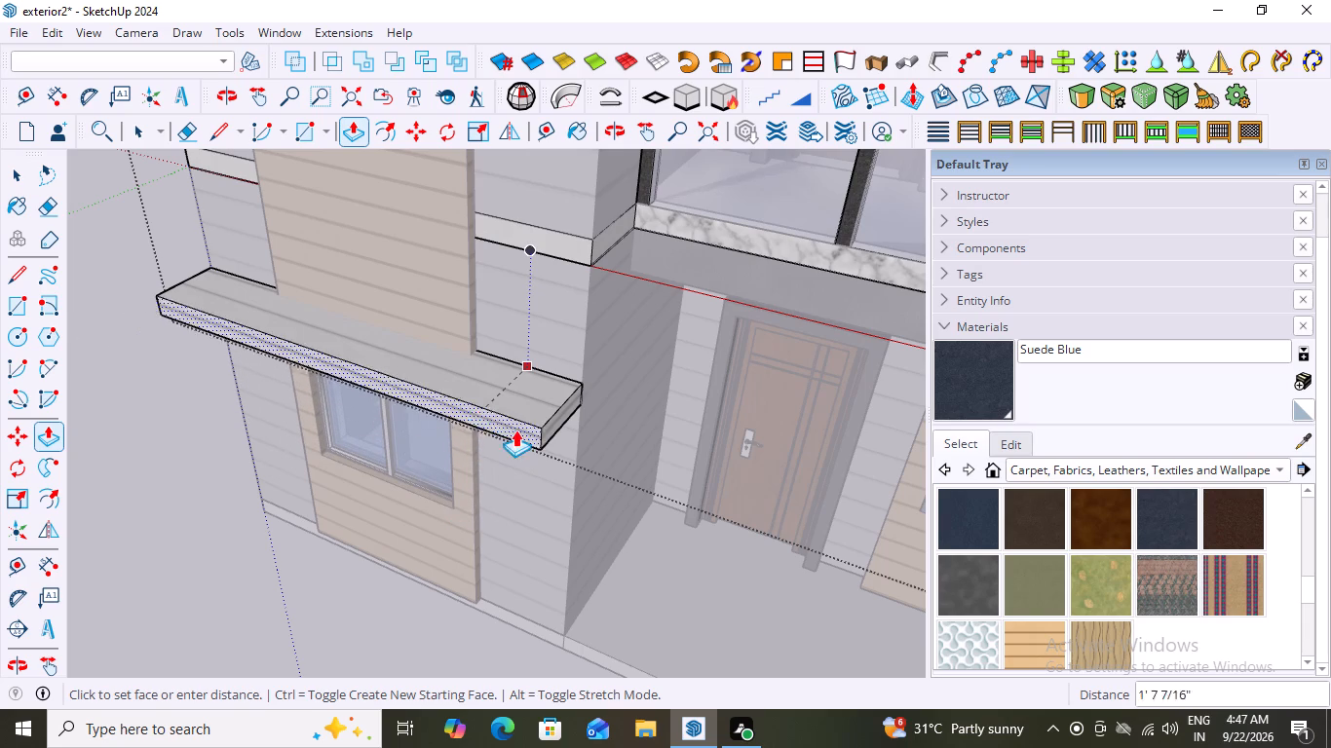
{"action": "left_click", "coordinate": [493, 478]}
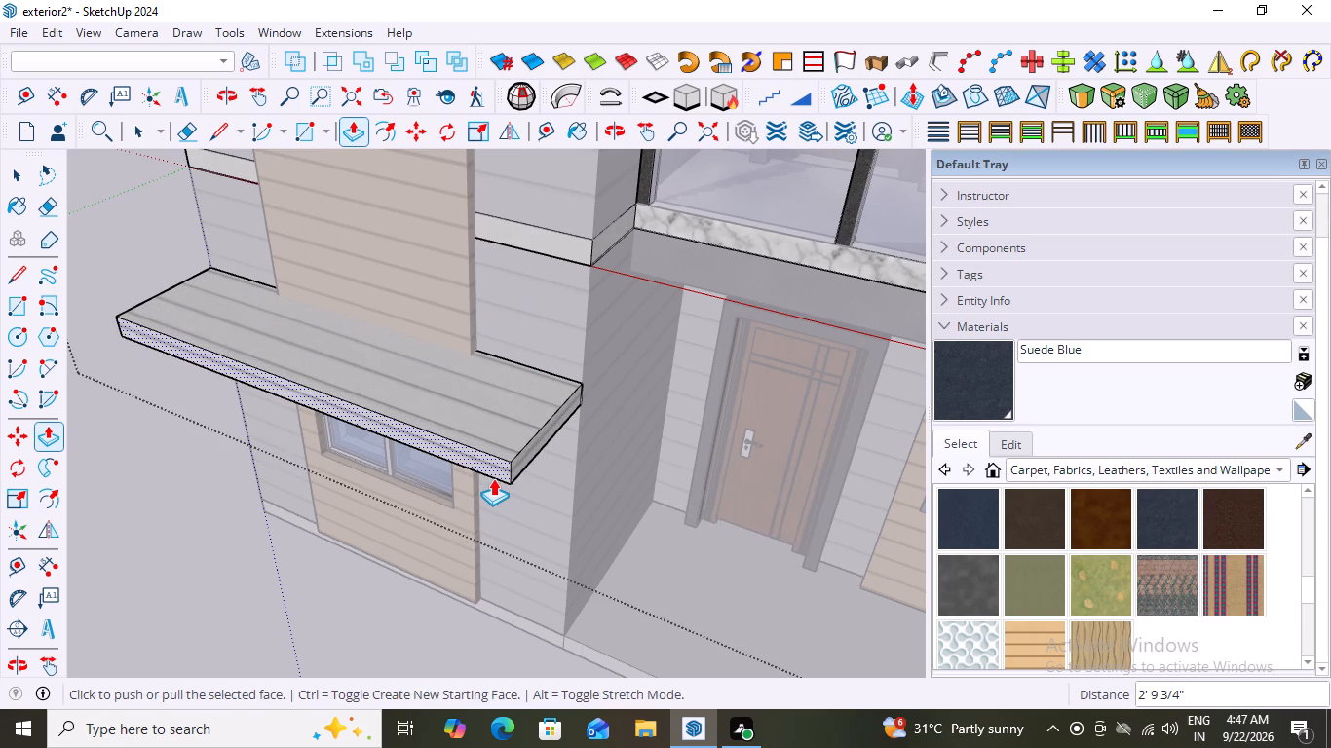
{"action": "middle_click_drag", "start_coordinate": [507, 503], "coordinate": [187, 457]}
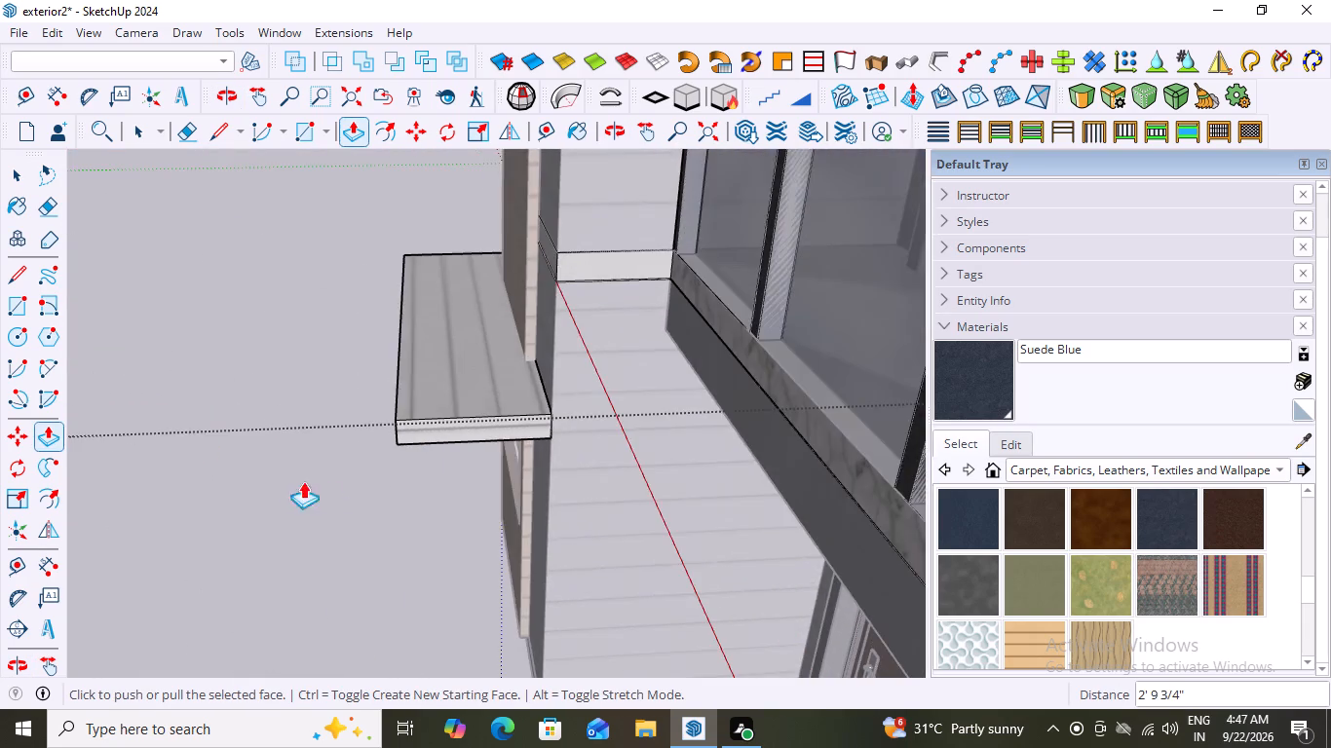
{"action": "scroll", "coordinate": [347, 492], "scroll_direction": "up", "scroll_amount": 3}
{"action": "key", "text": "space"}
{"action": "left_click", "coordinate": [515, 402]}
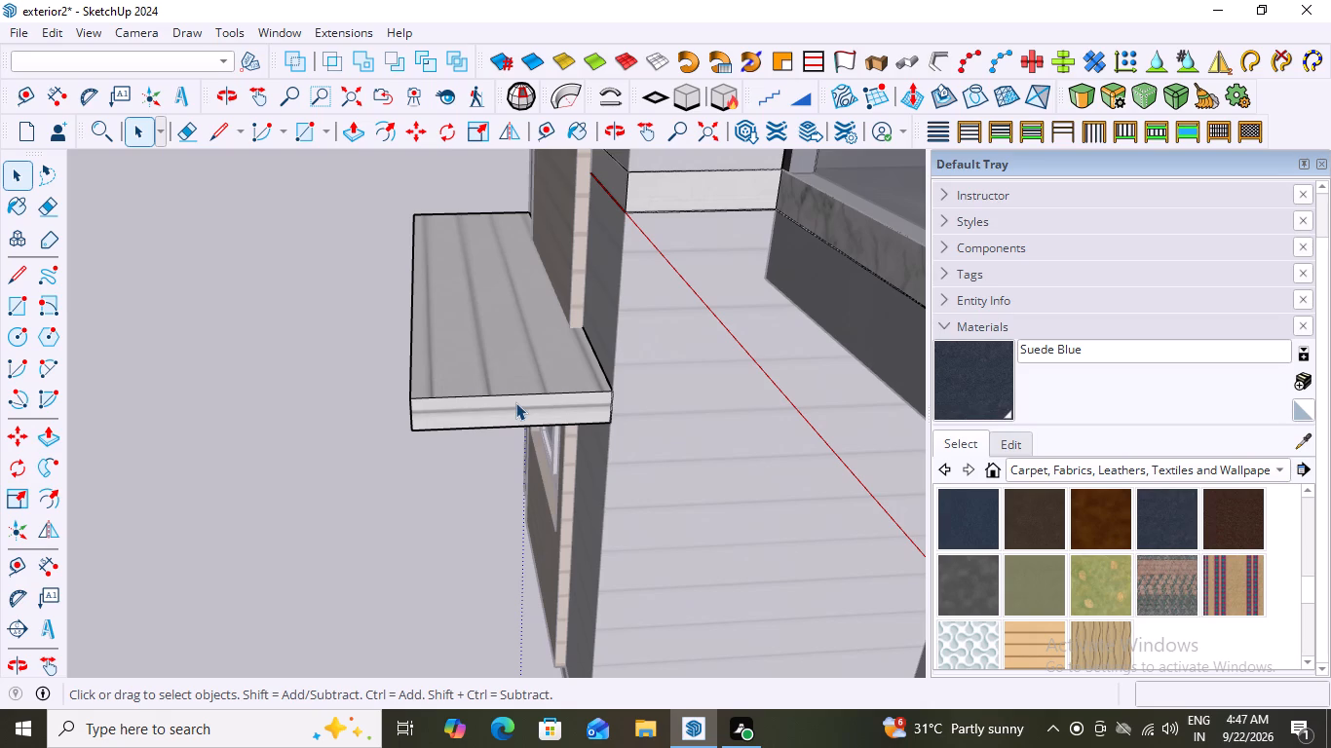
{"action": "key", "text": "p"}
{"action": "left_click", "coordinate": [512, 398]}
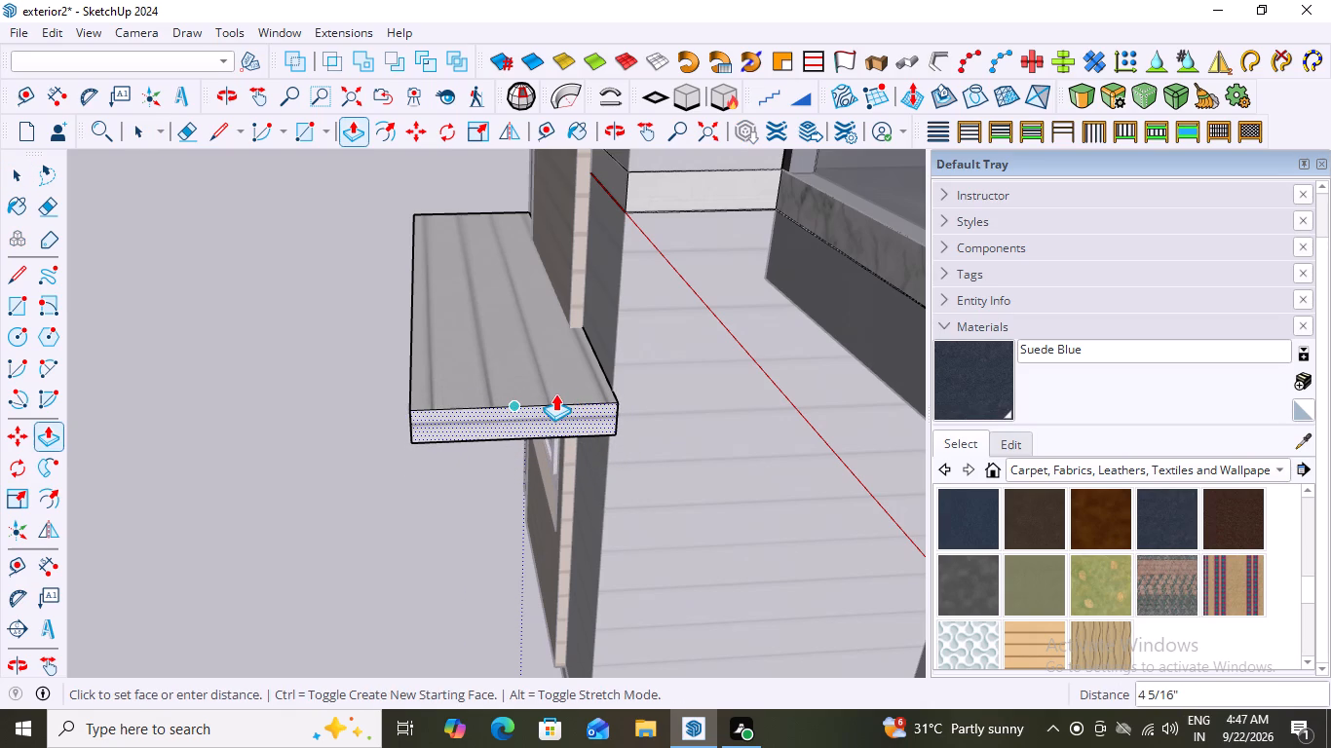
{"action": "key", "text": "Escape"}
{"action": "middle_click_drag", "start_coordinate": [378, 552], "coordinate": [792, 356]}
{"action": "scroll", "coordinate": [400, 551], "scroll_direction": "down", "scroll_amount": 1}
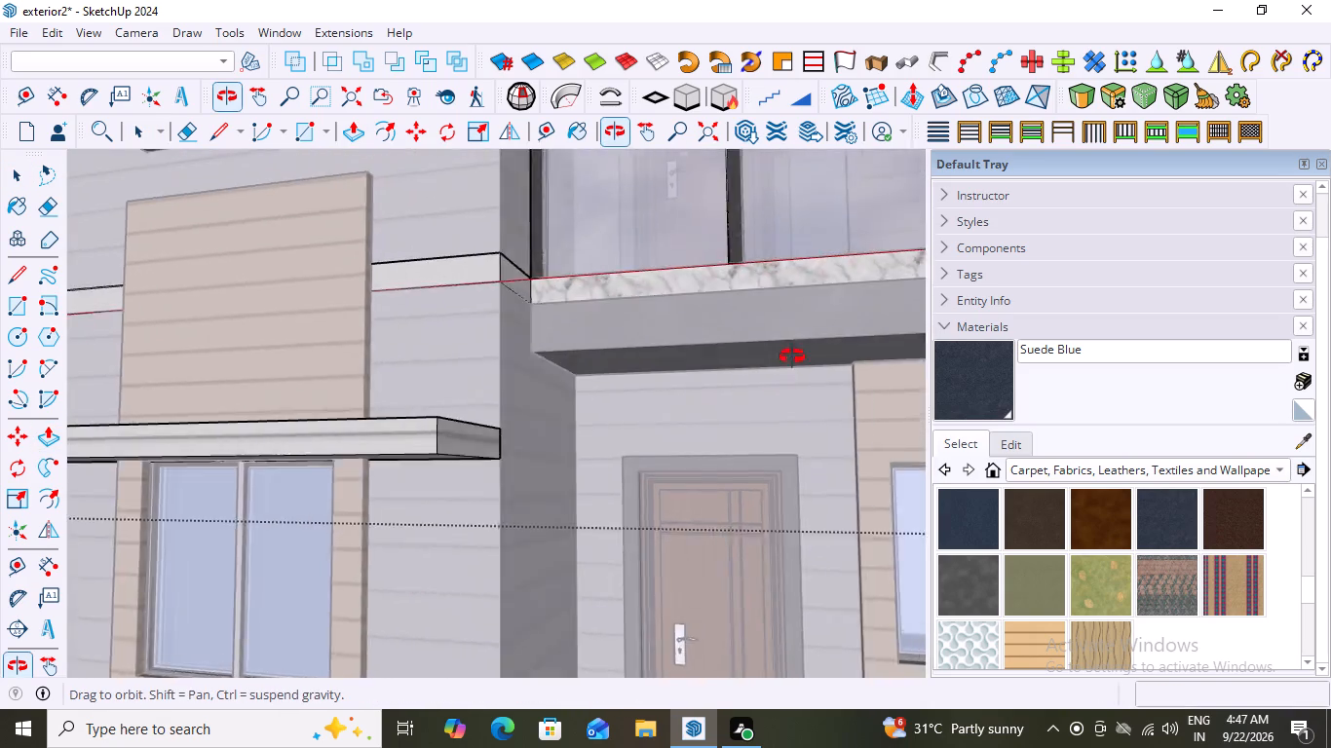
Examine the projecting canopy slab over the lower front window from below, above and both sides.
{"action": "middle_click_drag", "start_coordinate": [792, 356], "coordinate": [826, 341]}
{"action": "scroll", "coordinate": [830, 333], "scroll_direction": "down", "scroll_amount": 12}
{"action": "middle_click_drag", "start_coordinate": [579, 507], "coordinate": [575, 653]}
{"action": "scroll", "coordinate": [578, 518], "scroll_direction": "down", "scroll_amount": 1}
{"action": "scroll", "coordinate": [678, 455], "scroll_direction": "up", "scroll_amount": 6}
{"action": "middle_click_drag", "start_coordinate": [506, 524], "coordinate": [644, 316]}
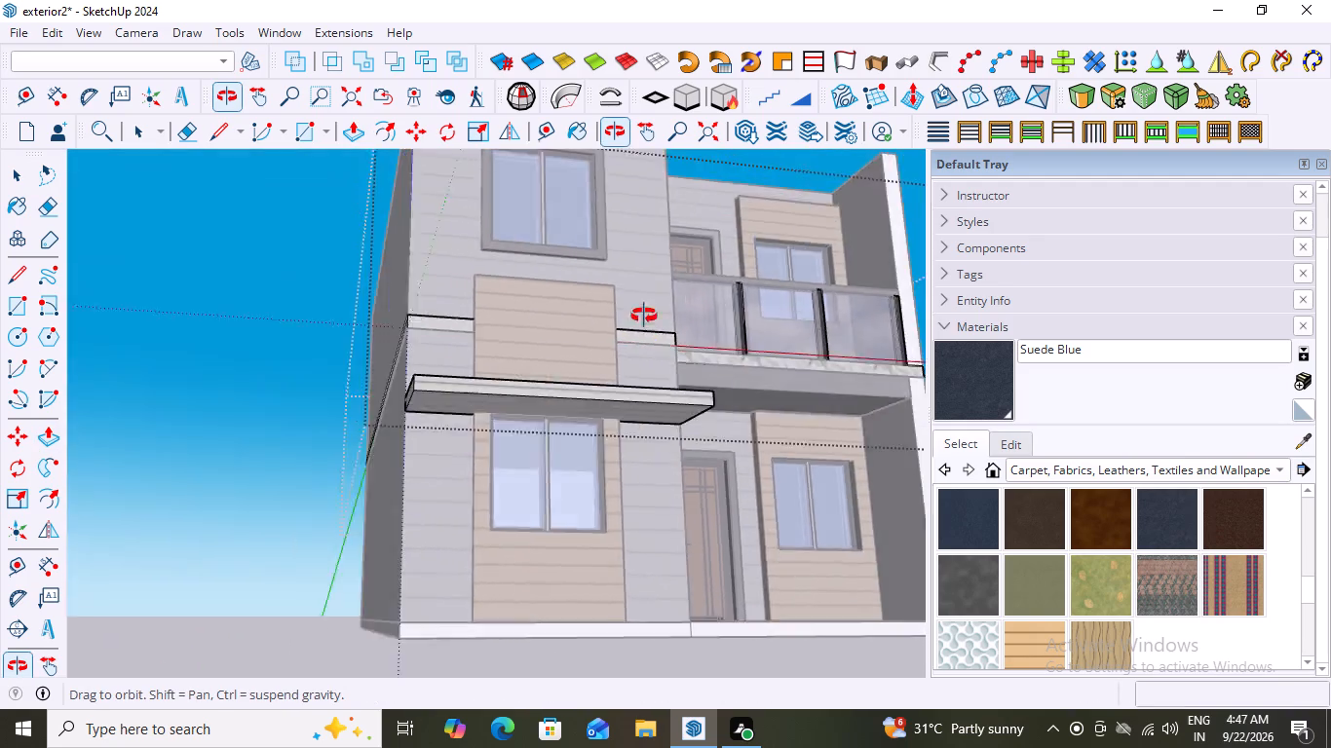
{"action": "middle_click_drag", "start_coordinate": [644, 316], "coordinate": [522, 552]}
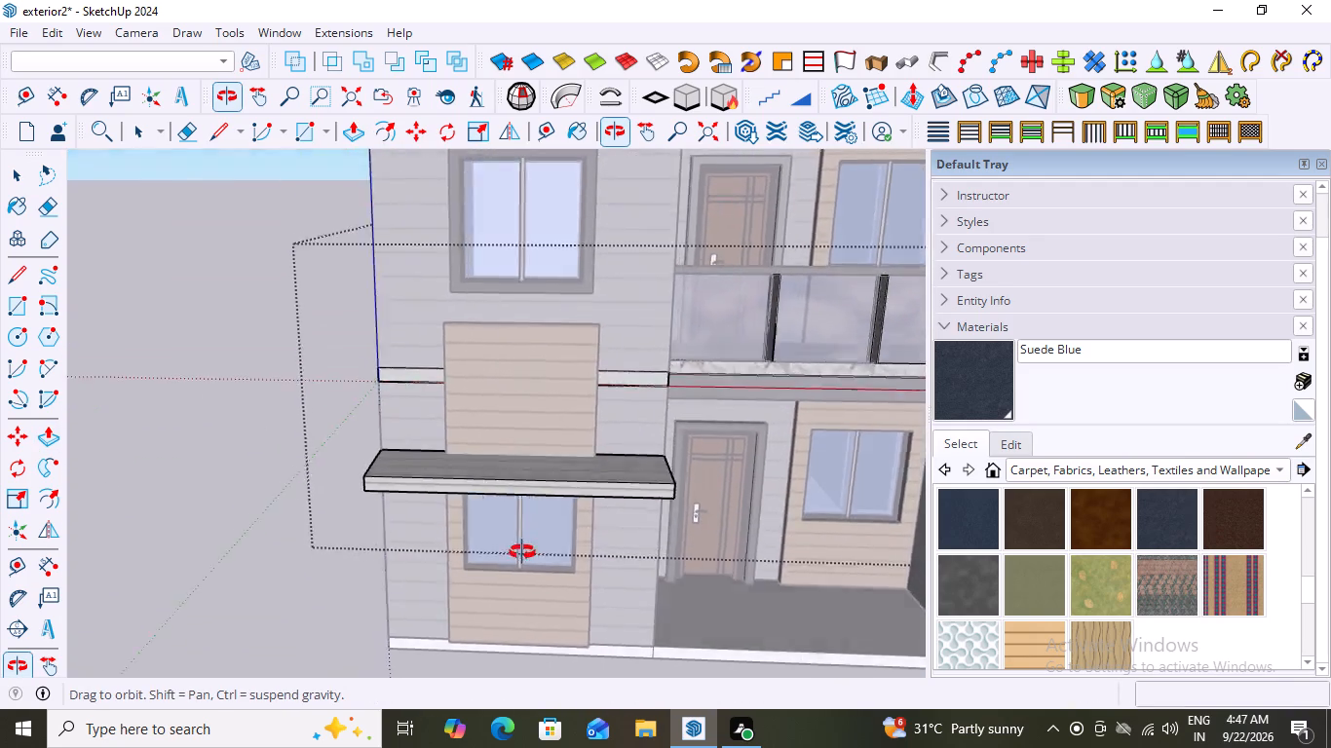
{"action": "middle_click_drag", "start_coordinate": [522, 552], "coordinate": [165, 552]}
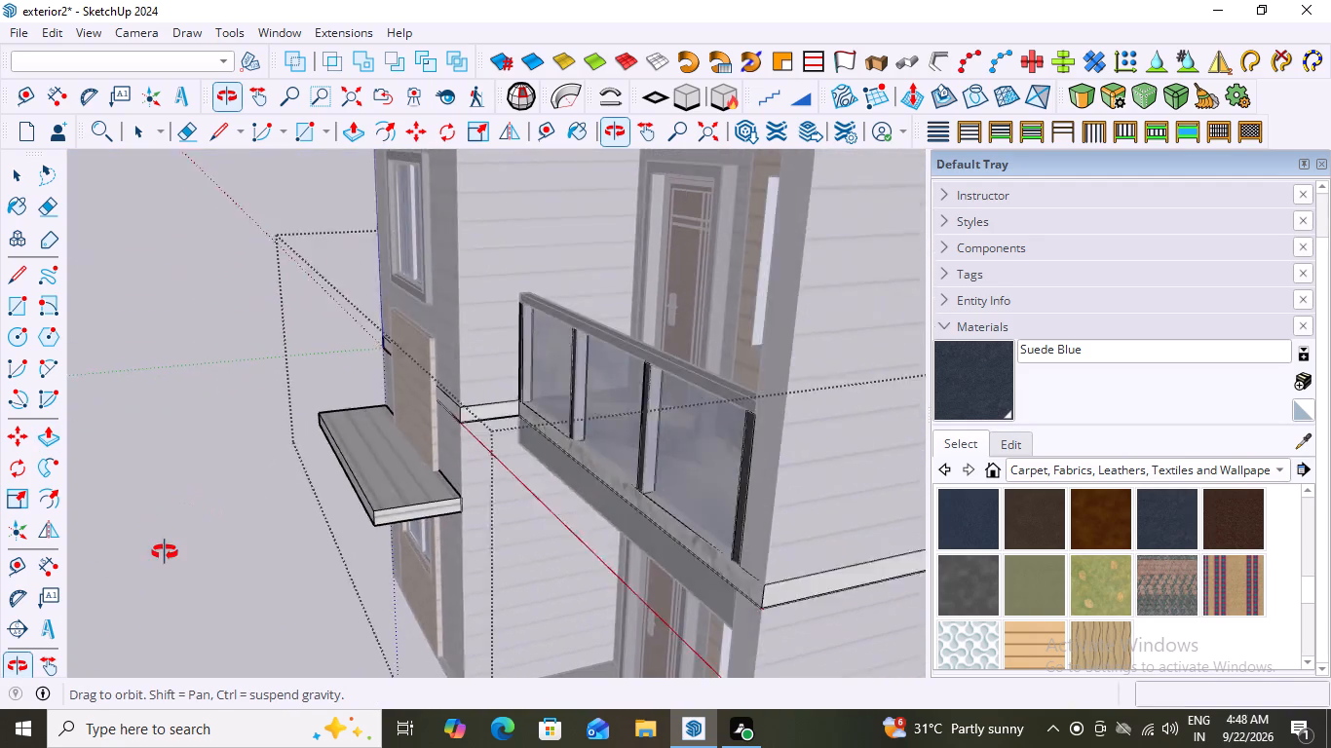
{"action": "middle_click_drag", "start_coordinate": [165, 552], "coordinate": [812, 354]}
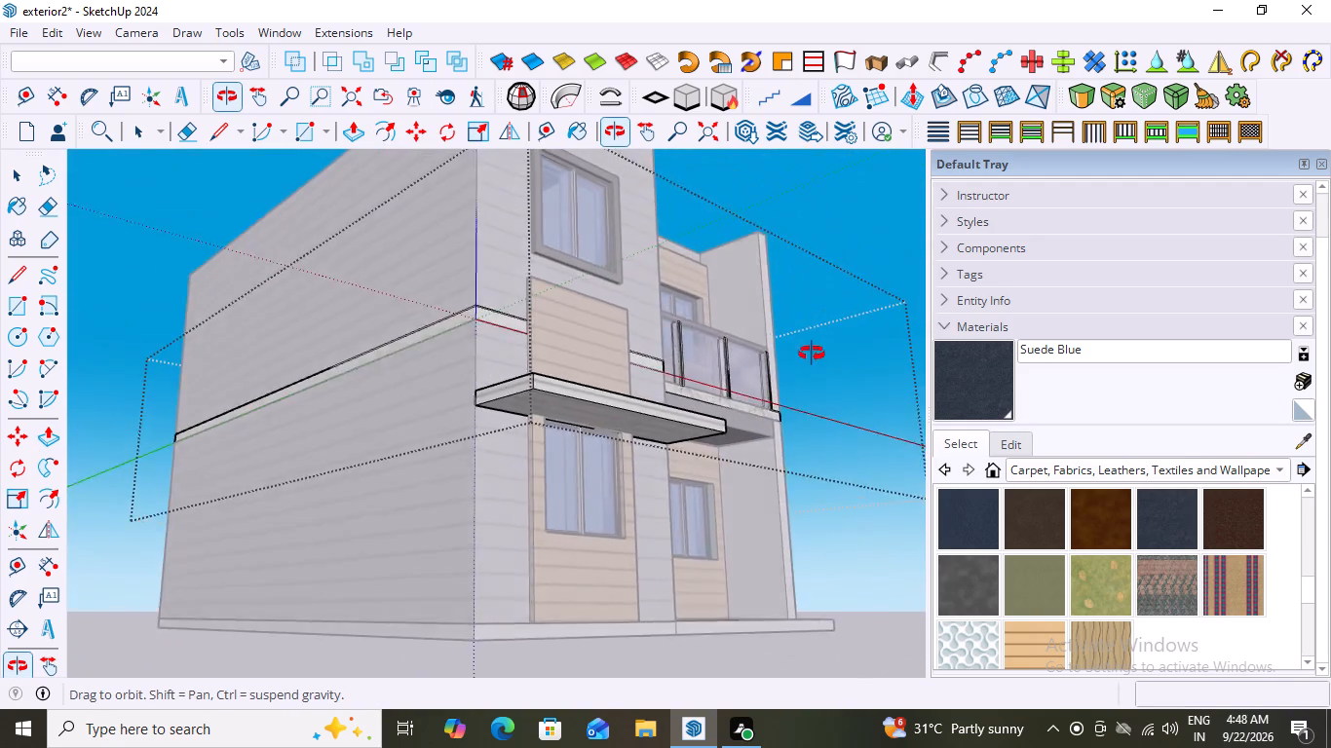
{"action": "middle_click_drag", "start_coordinate": [812, 354], "coordinate": [555, 396]}
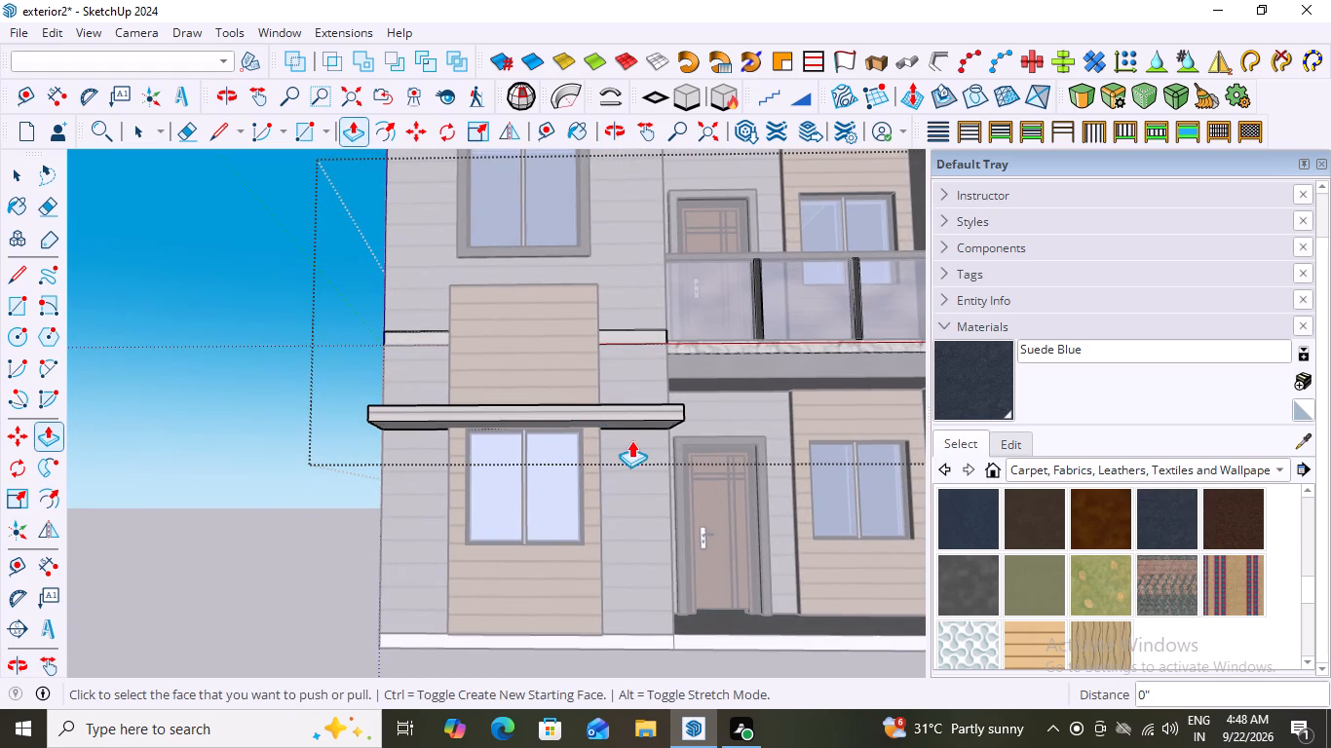
Copy the short floor-band strip on the side wall beside the balcony 3' straight down, aligned with the canopy slab's end.
{"action": "key", "text": "space"}
{"action": "middle_click_drag", "start_coordinate": [724, 407], "coordinate": [462, 480]}
{"action": "scroll", "coordinate": [494, 390], "scroll_direction": "up", "scroll_amount": 2}
{"action": "left_click", "coordinate": [512, 364]}
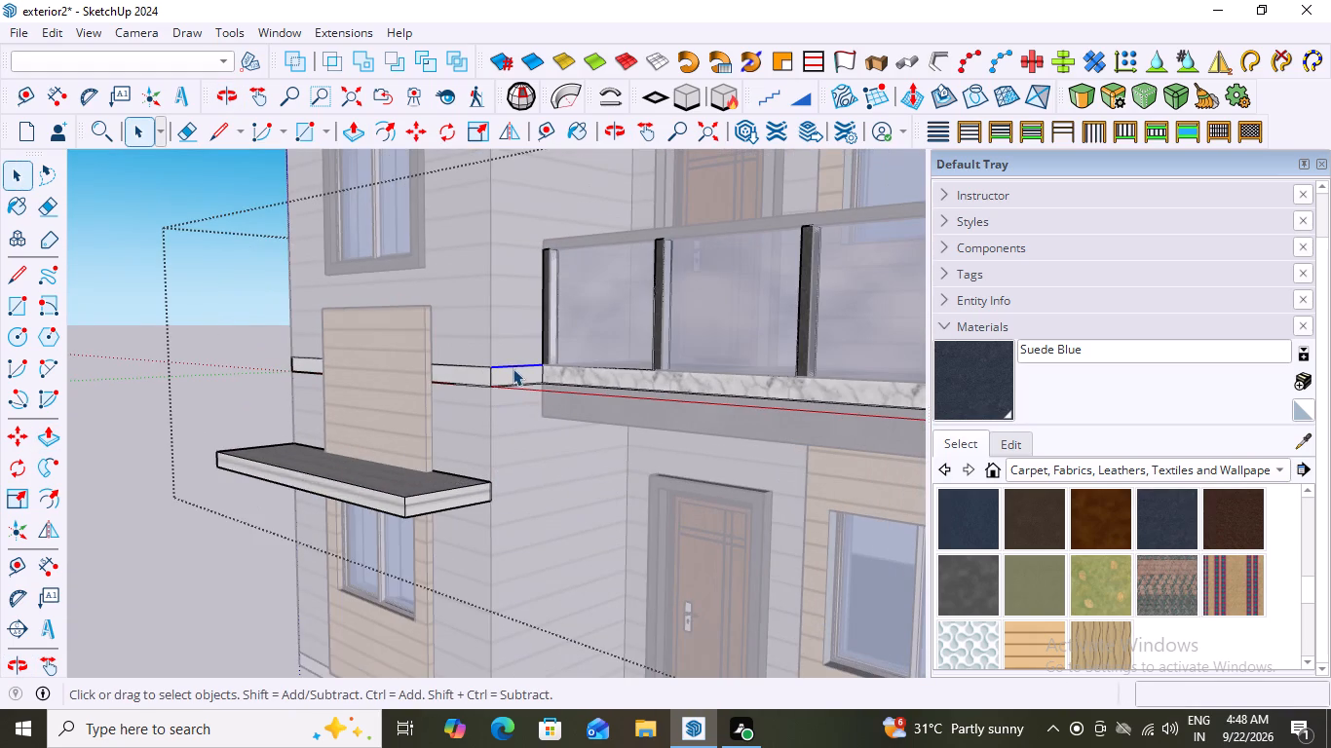
{"action": "double_click", "coordinate": [513, 371]}
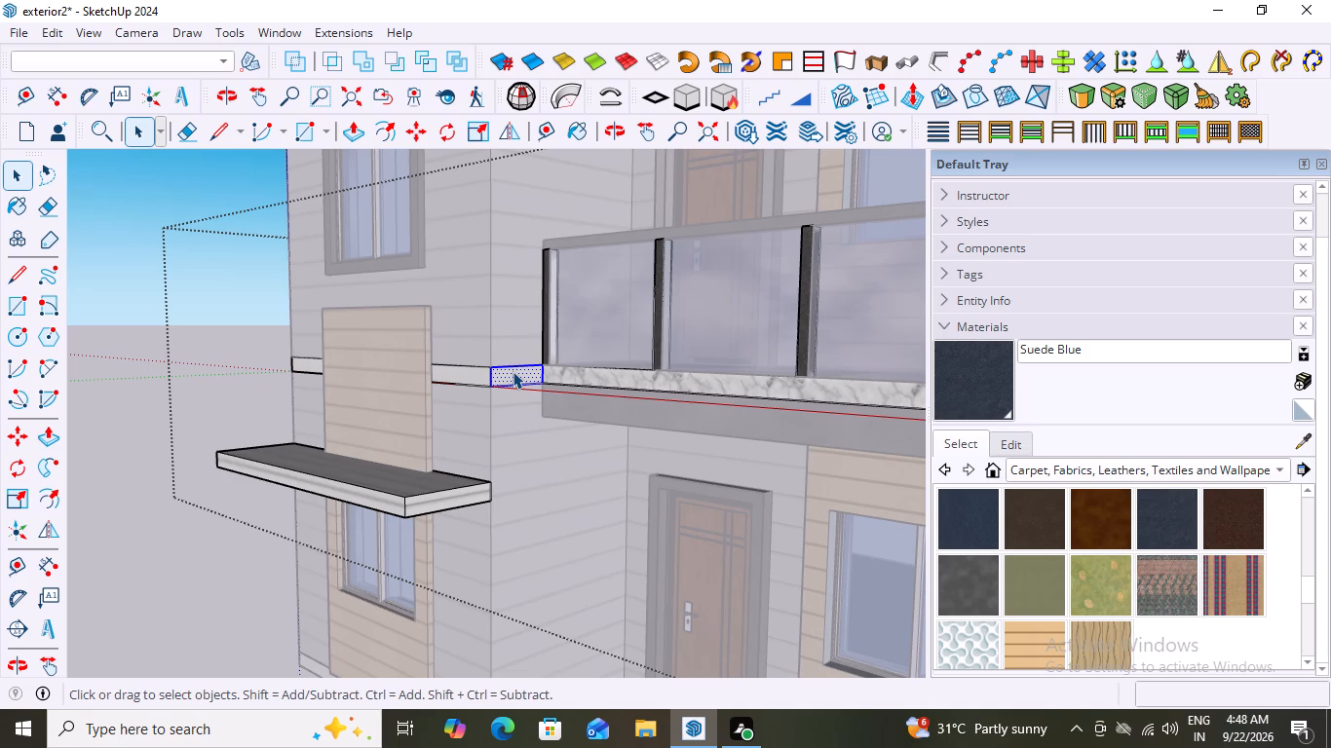
{"action": "key", "text": "ctrl+c"}
{"action": "key", "text": "m"}
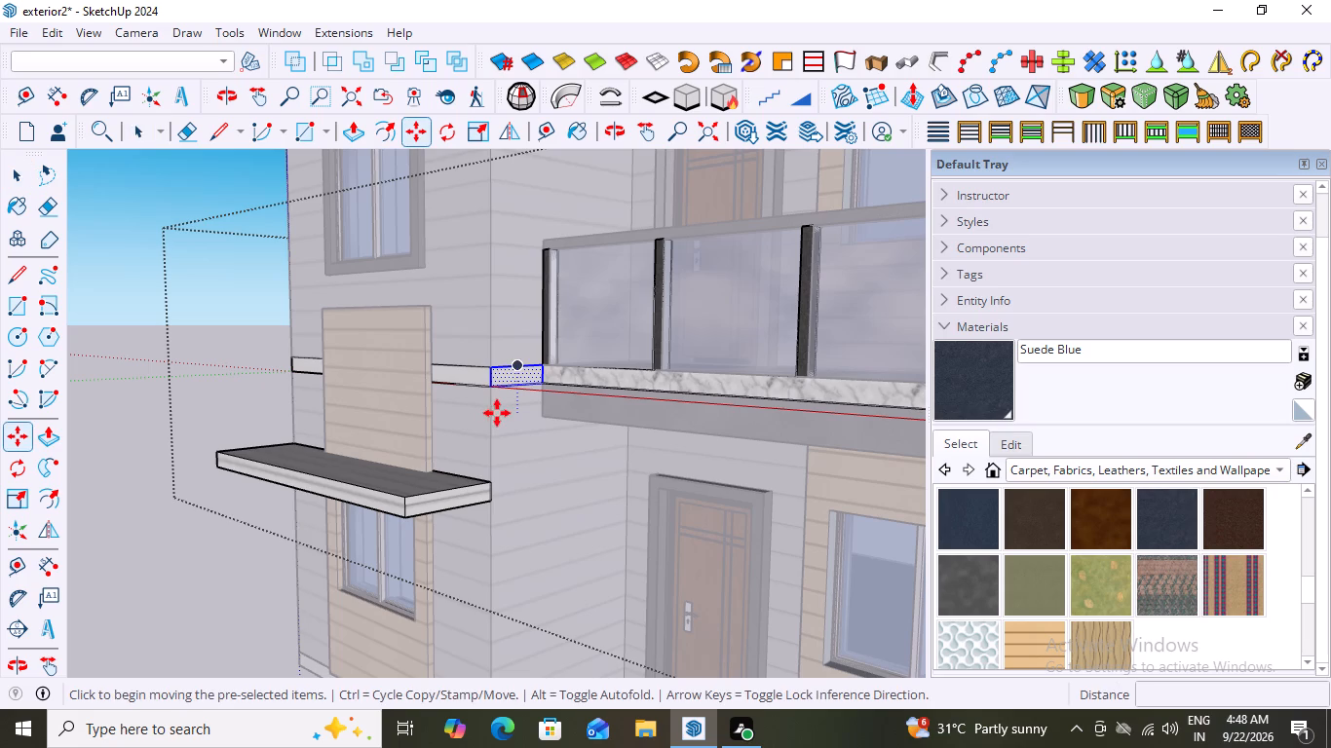
{"action": "left_click", "coordinate": [493, 386]}
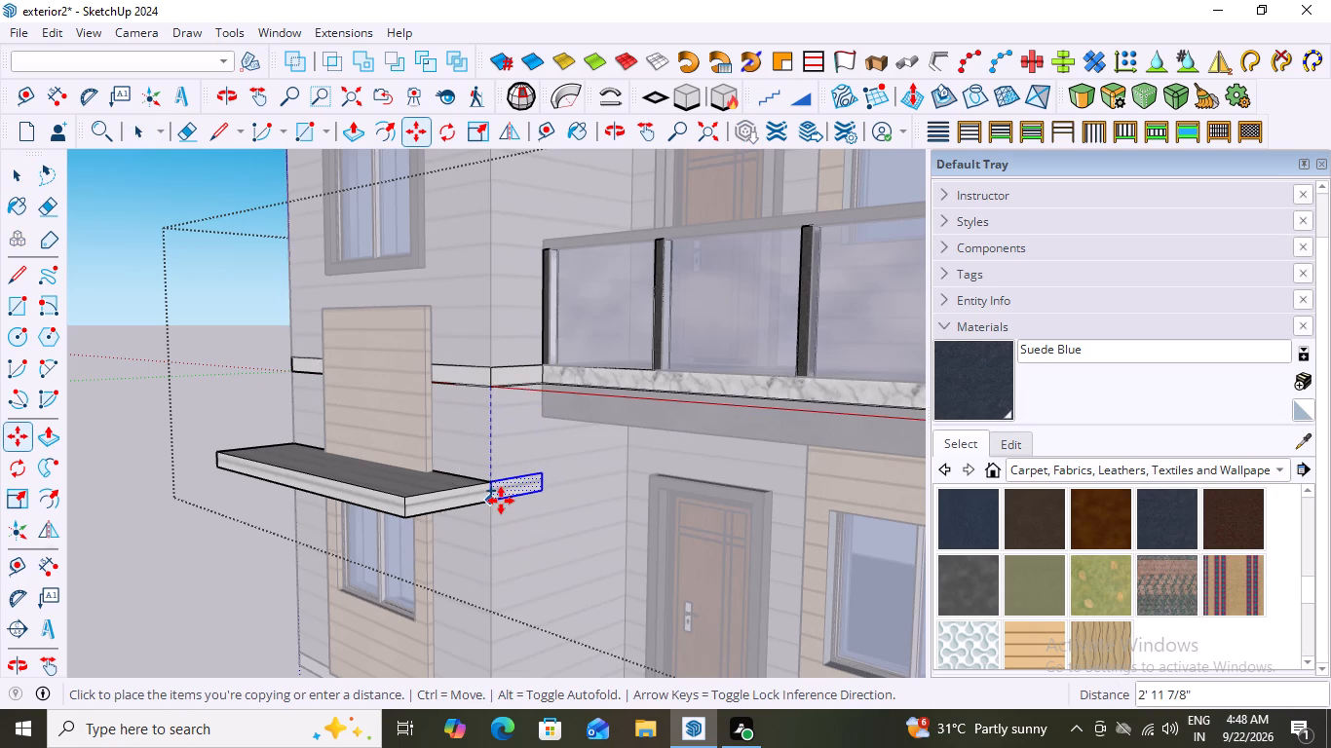
{"action": "scroll", "coordinate": [501, 502], "scroll_direction": "up", "scroll_amount": 9}
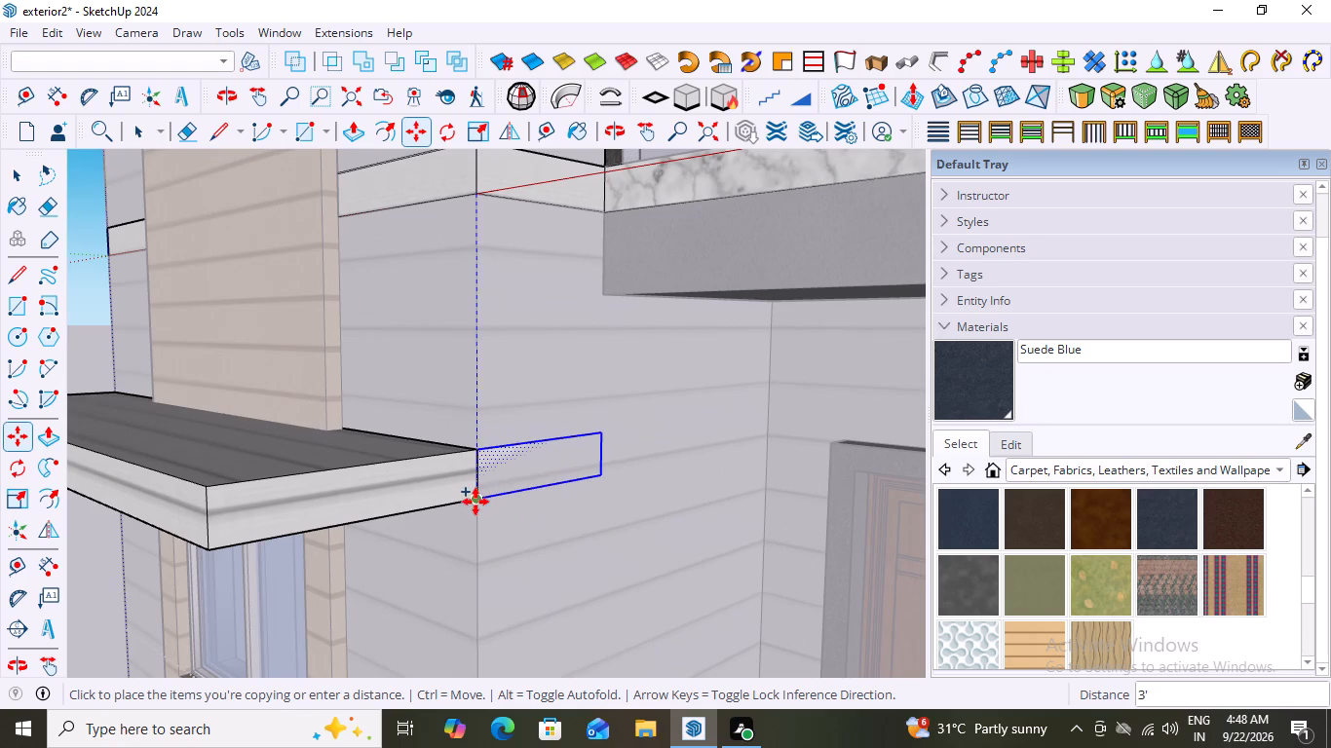
{"action": "left_click", "coordinate": [475, 502]}
{"action": "key", "text": "space"}
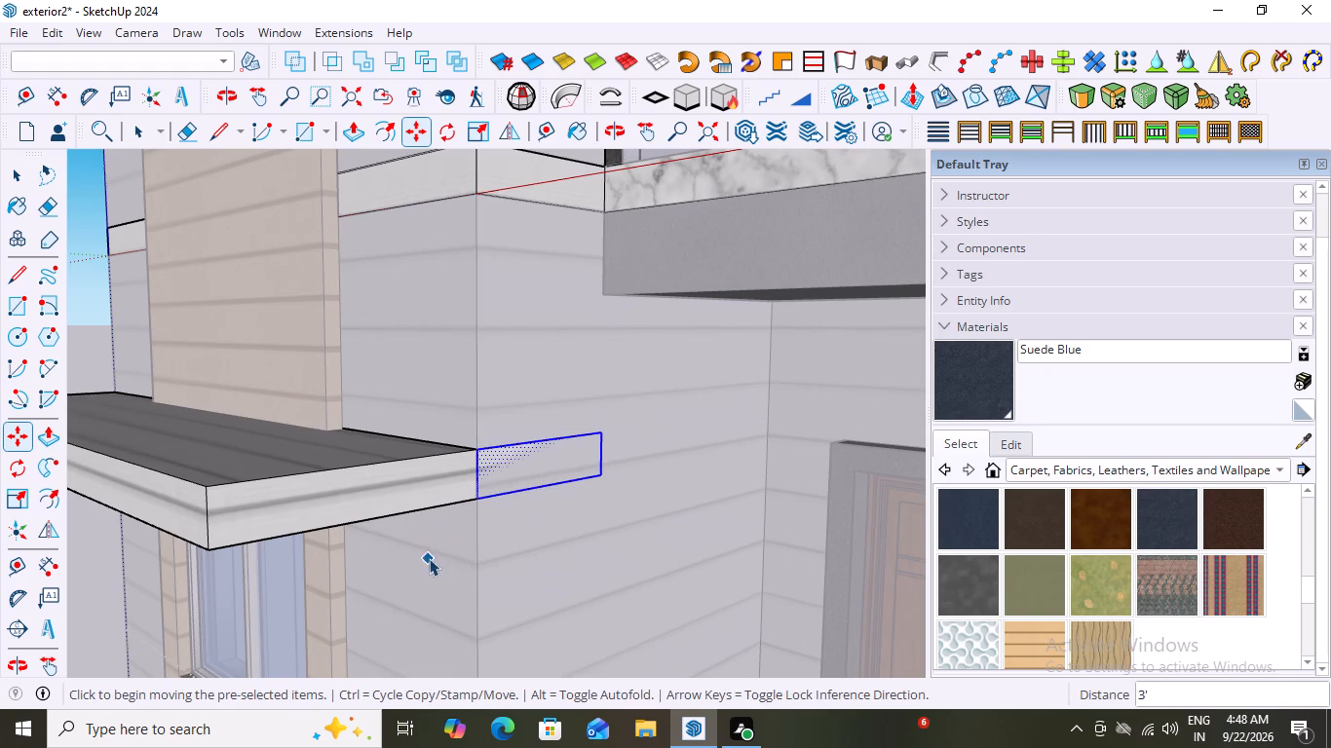
Push/Pull the copied side-wall strip outward about 6 3/8".
{"action": "key", "text": "p"}
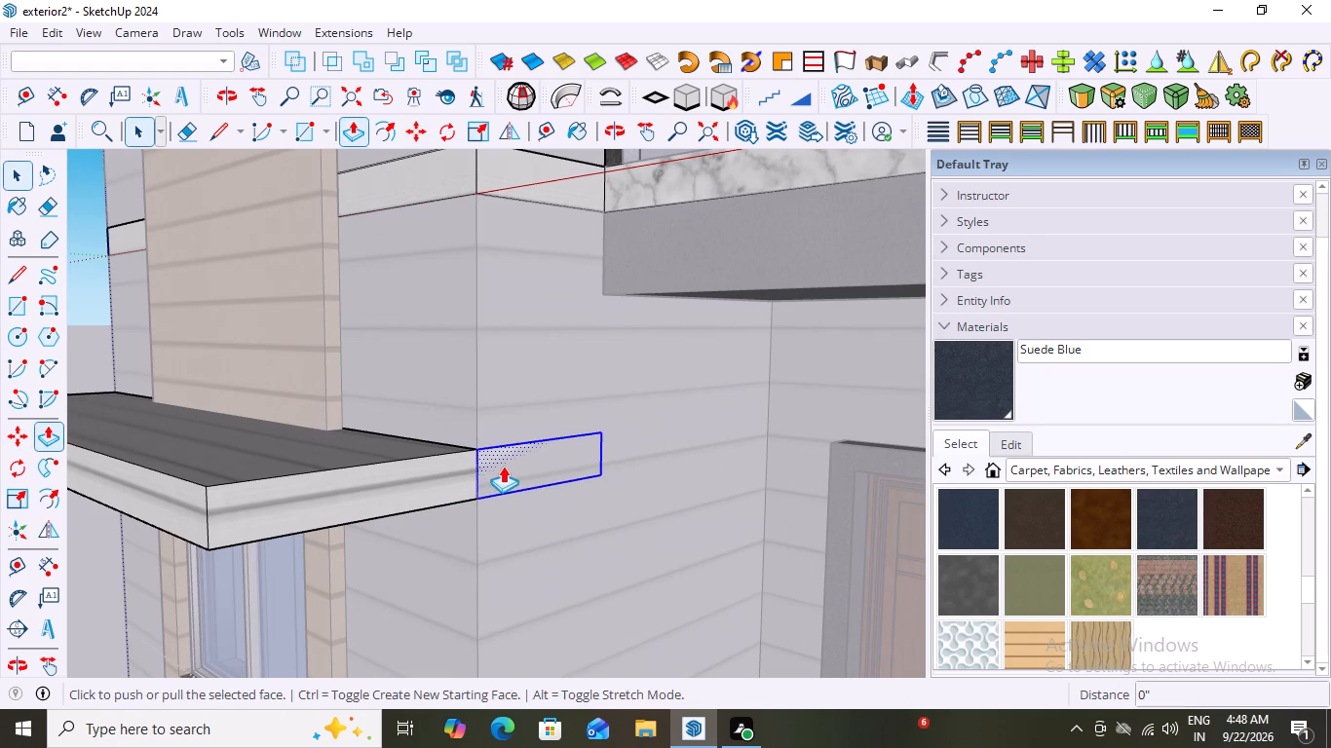
{"action": "left_click", "coordinate": [503, 464]}
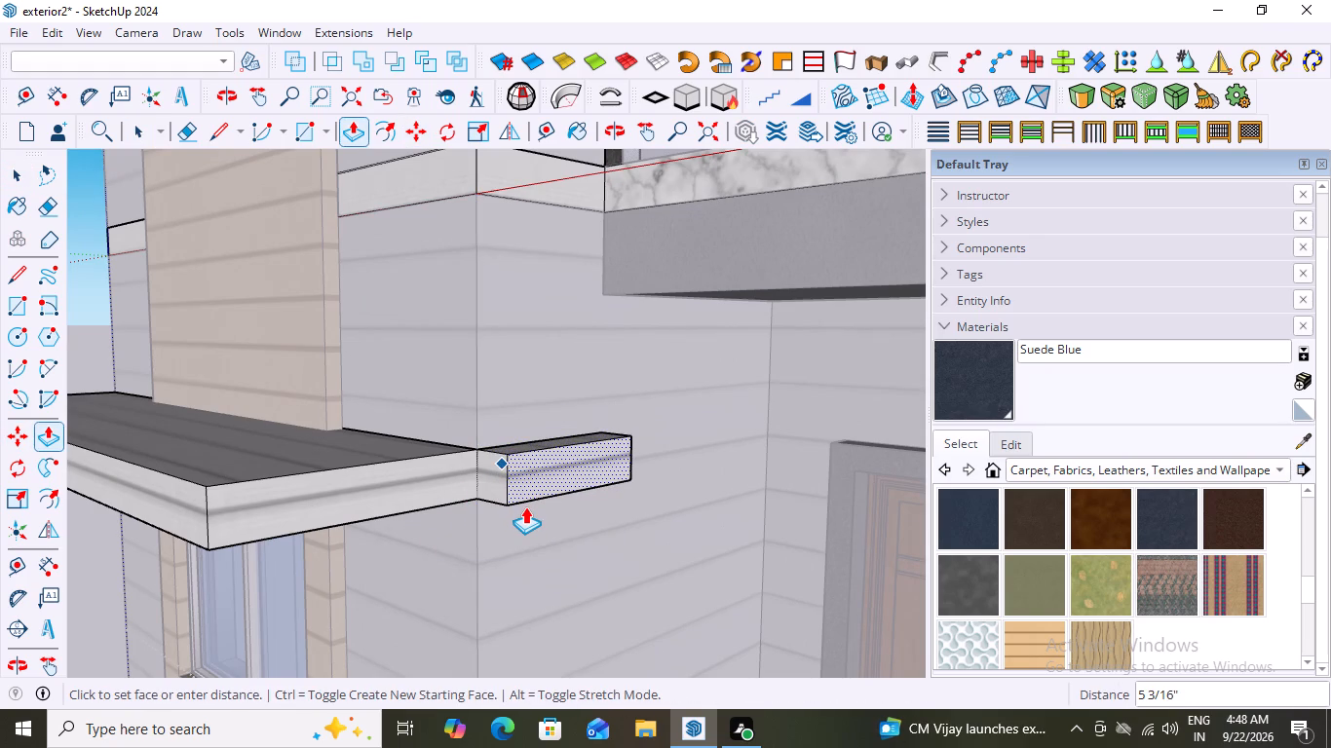
{"action": "middle_click_drag", "start_coordinate": [535, 536], "coordinate": [597, 568]}
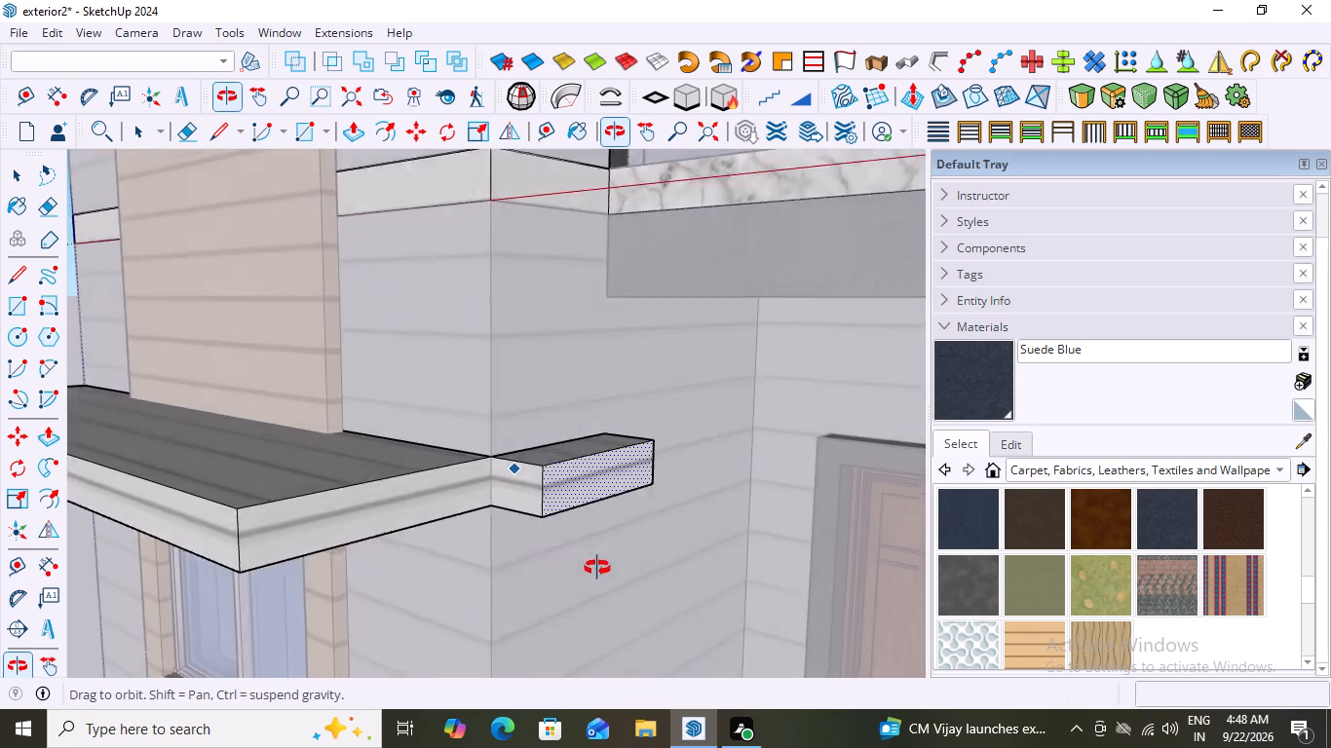
{"action": "middle_click_drag", "start_coordinate": [597, 568], "coordinate": [806, 603]}
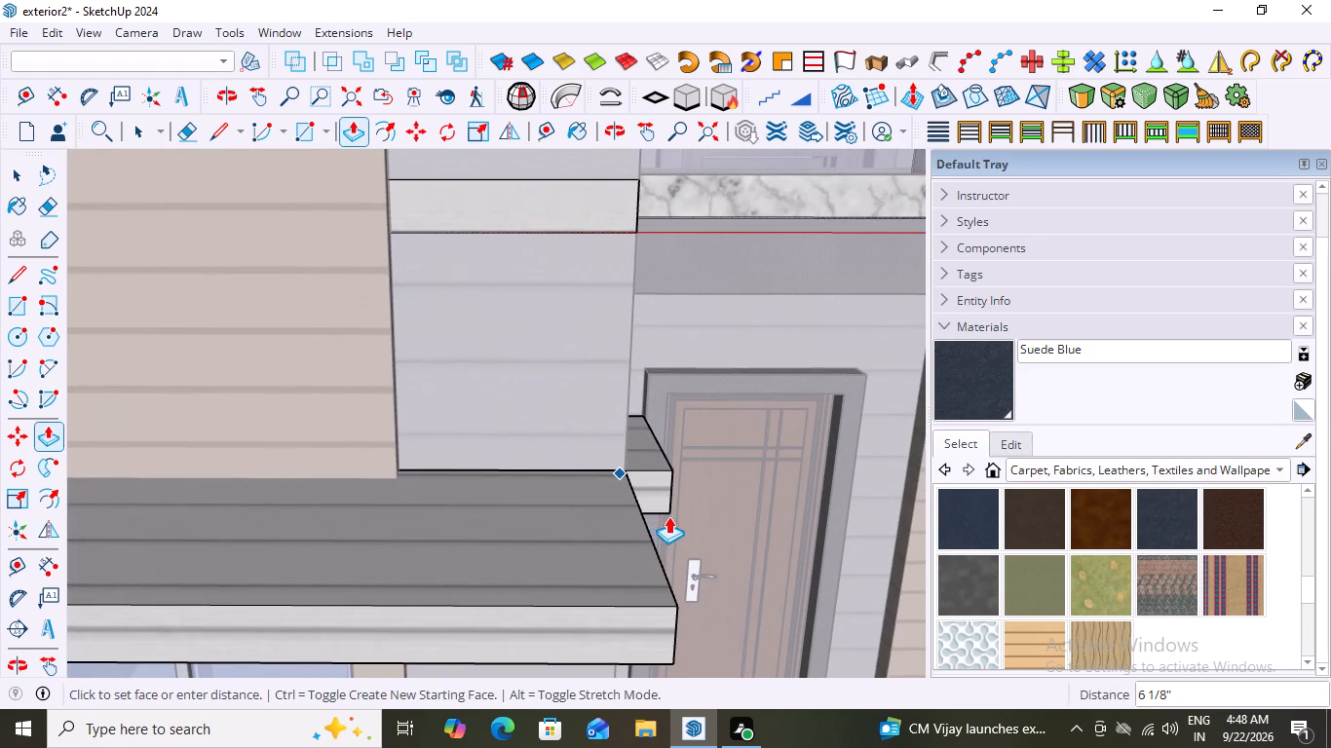
{"action": "left_click", "coordinate": [668, 516]}
Push/Pull the canopy slab's end face outward by the same distance, flush with the extruded side strip.
{"action": "middle_click_drag", "start_coordinate": [711, 524], "coordinate": [518, 505]}
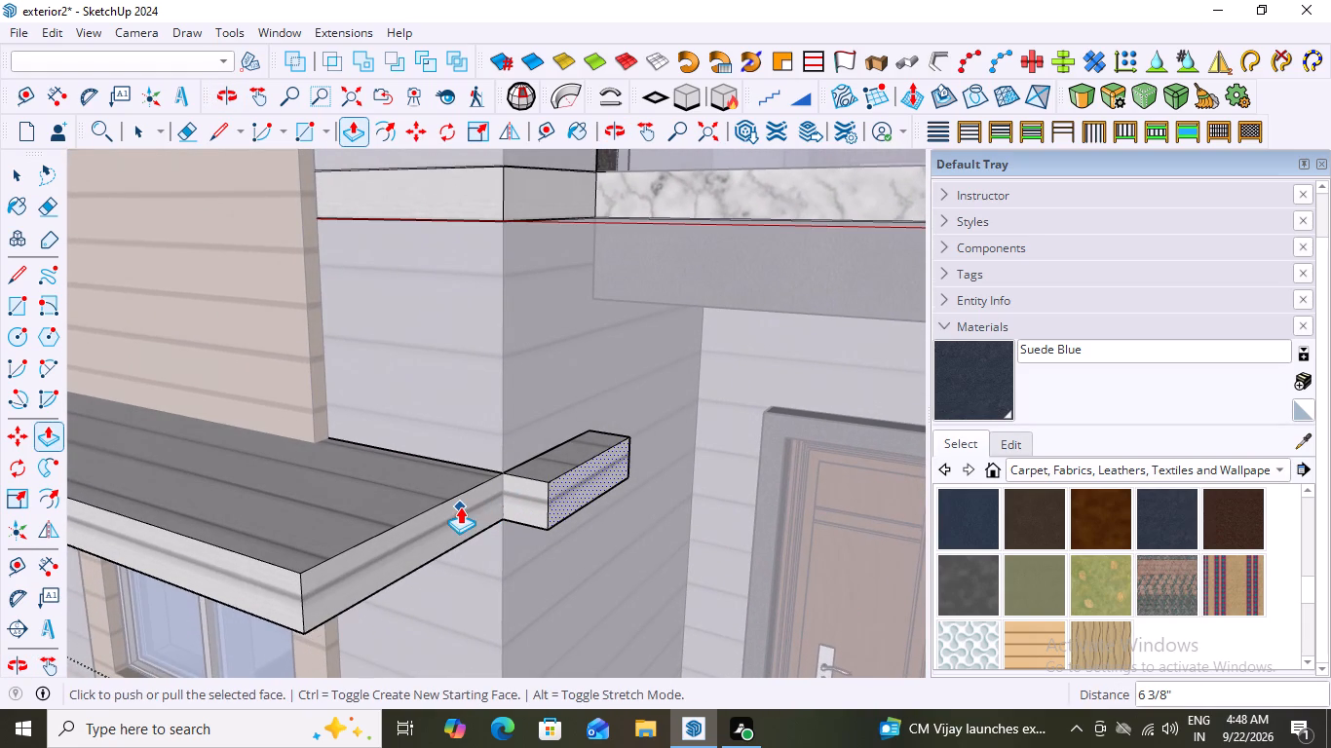
{"action": "key", "text": "space"}
{"action": "left_click", "coordinate": [447, 511]}
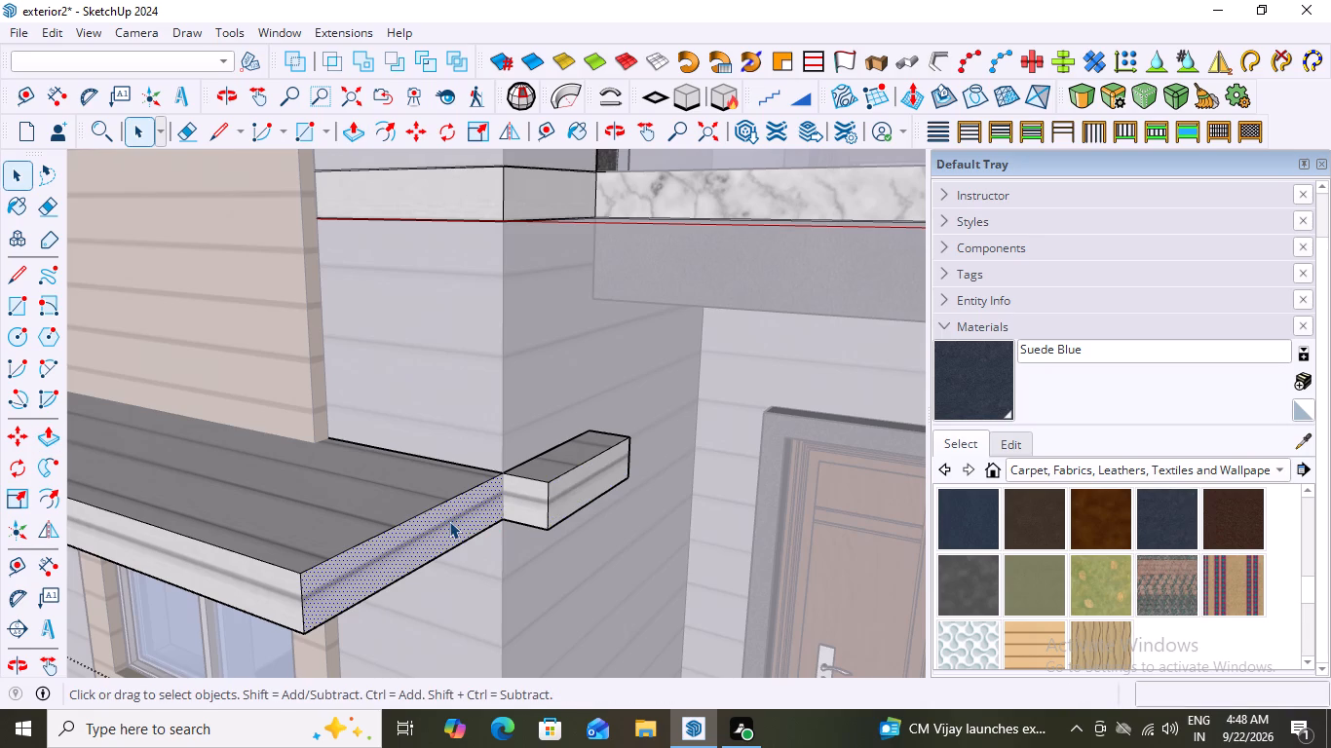
{"action": "key", "text": "p"}
{"action": "double_click", "coordinate": [449, 516]}
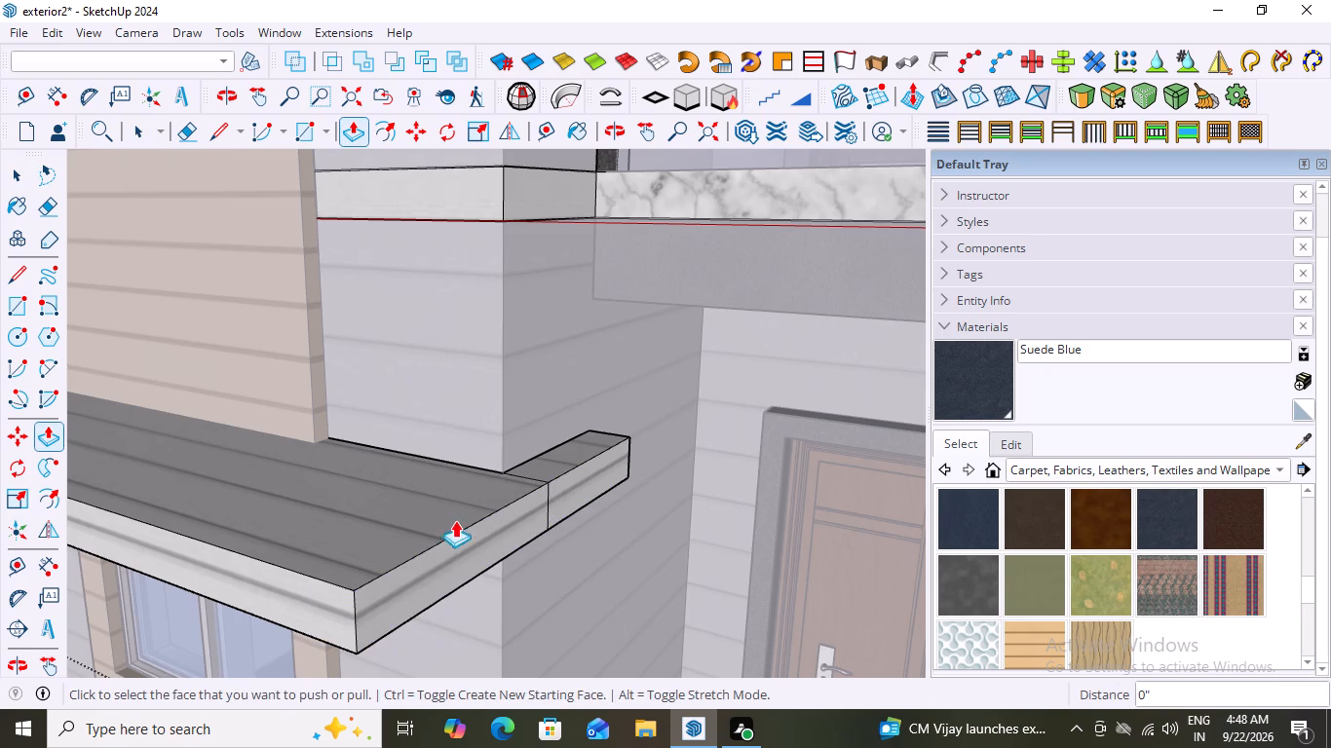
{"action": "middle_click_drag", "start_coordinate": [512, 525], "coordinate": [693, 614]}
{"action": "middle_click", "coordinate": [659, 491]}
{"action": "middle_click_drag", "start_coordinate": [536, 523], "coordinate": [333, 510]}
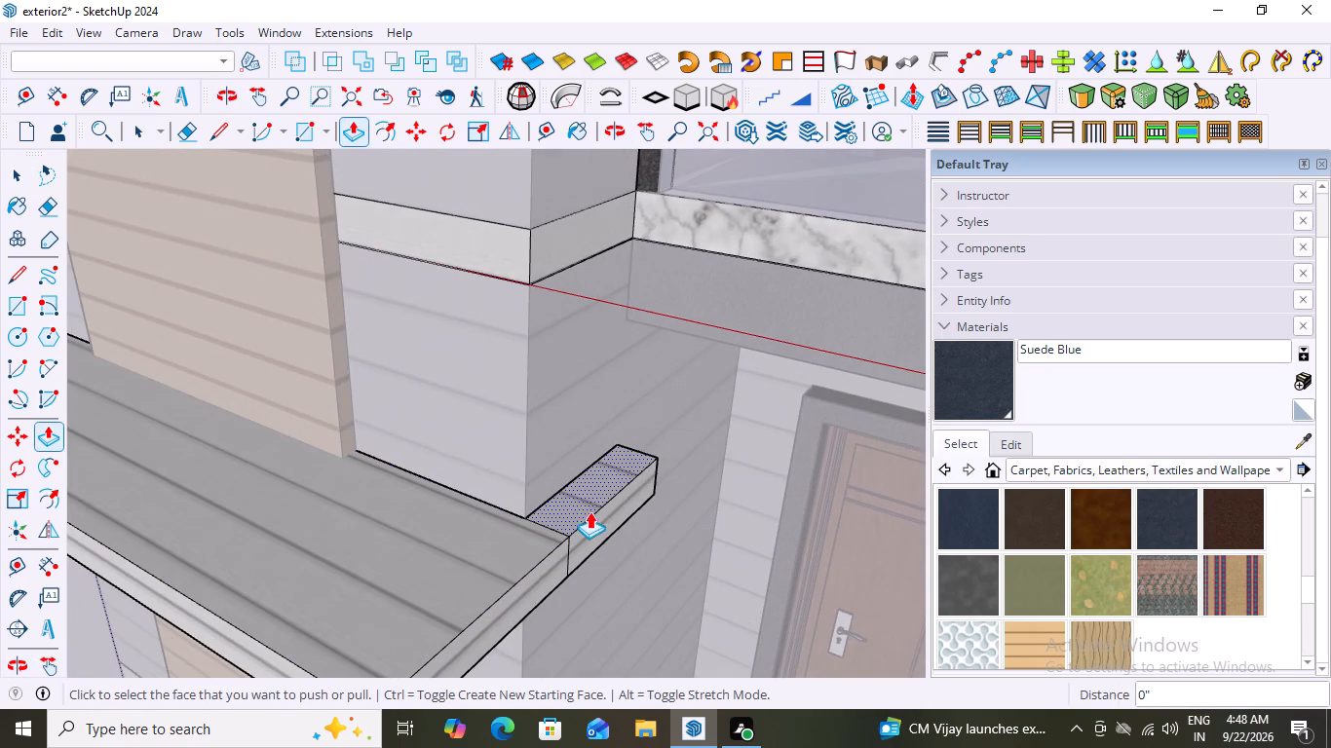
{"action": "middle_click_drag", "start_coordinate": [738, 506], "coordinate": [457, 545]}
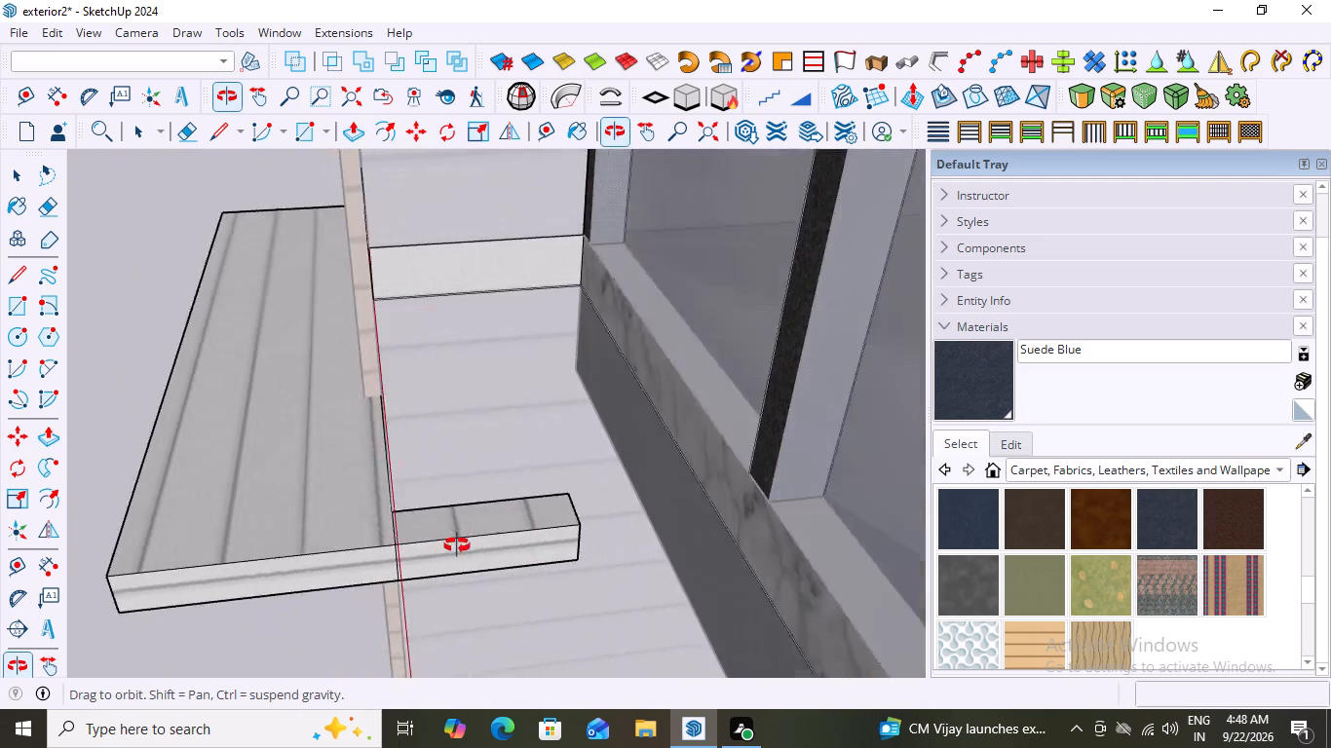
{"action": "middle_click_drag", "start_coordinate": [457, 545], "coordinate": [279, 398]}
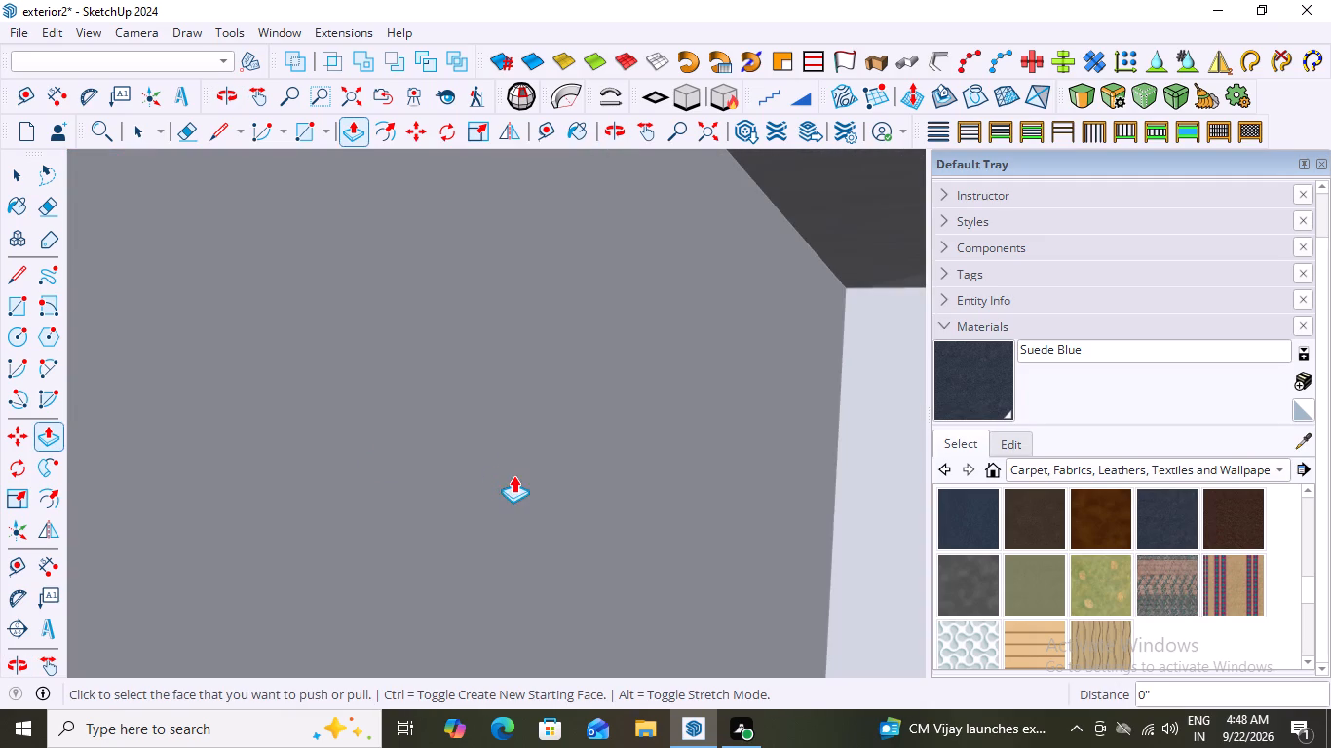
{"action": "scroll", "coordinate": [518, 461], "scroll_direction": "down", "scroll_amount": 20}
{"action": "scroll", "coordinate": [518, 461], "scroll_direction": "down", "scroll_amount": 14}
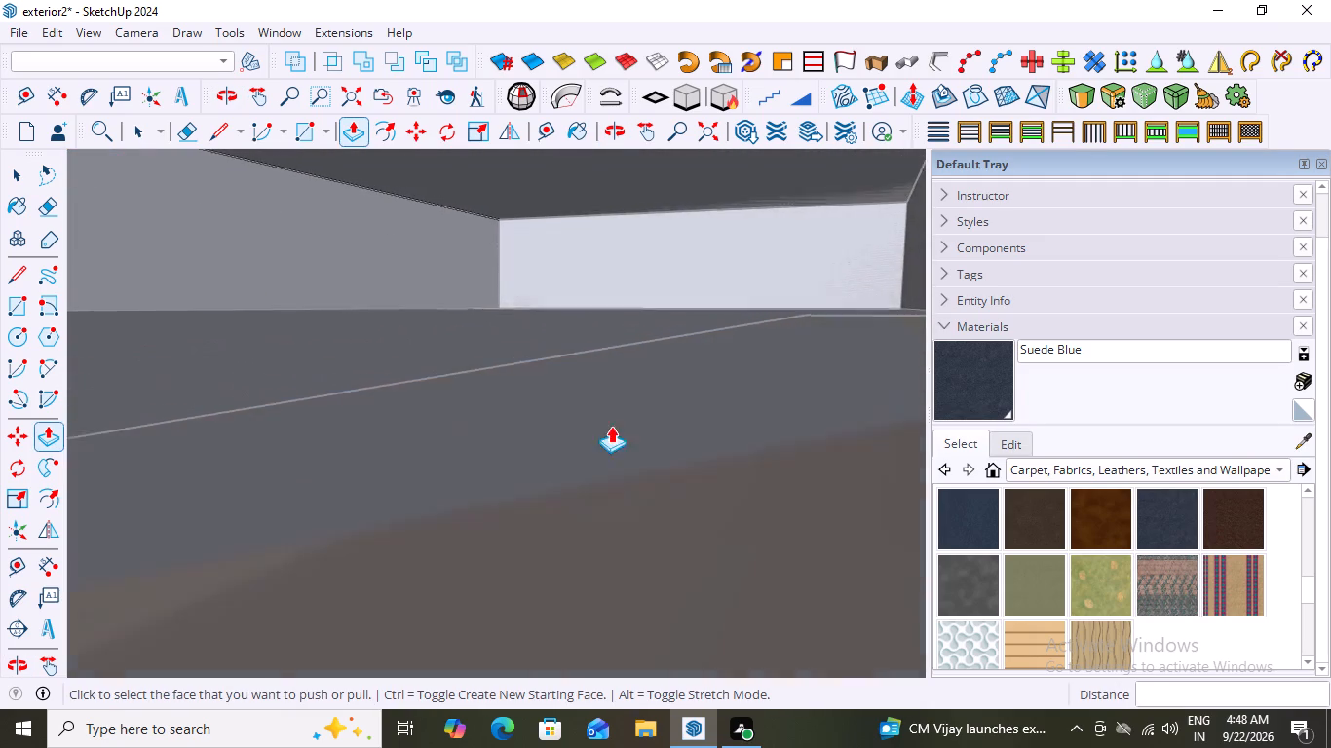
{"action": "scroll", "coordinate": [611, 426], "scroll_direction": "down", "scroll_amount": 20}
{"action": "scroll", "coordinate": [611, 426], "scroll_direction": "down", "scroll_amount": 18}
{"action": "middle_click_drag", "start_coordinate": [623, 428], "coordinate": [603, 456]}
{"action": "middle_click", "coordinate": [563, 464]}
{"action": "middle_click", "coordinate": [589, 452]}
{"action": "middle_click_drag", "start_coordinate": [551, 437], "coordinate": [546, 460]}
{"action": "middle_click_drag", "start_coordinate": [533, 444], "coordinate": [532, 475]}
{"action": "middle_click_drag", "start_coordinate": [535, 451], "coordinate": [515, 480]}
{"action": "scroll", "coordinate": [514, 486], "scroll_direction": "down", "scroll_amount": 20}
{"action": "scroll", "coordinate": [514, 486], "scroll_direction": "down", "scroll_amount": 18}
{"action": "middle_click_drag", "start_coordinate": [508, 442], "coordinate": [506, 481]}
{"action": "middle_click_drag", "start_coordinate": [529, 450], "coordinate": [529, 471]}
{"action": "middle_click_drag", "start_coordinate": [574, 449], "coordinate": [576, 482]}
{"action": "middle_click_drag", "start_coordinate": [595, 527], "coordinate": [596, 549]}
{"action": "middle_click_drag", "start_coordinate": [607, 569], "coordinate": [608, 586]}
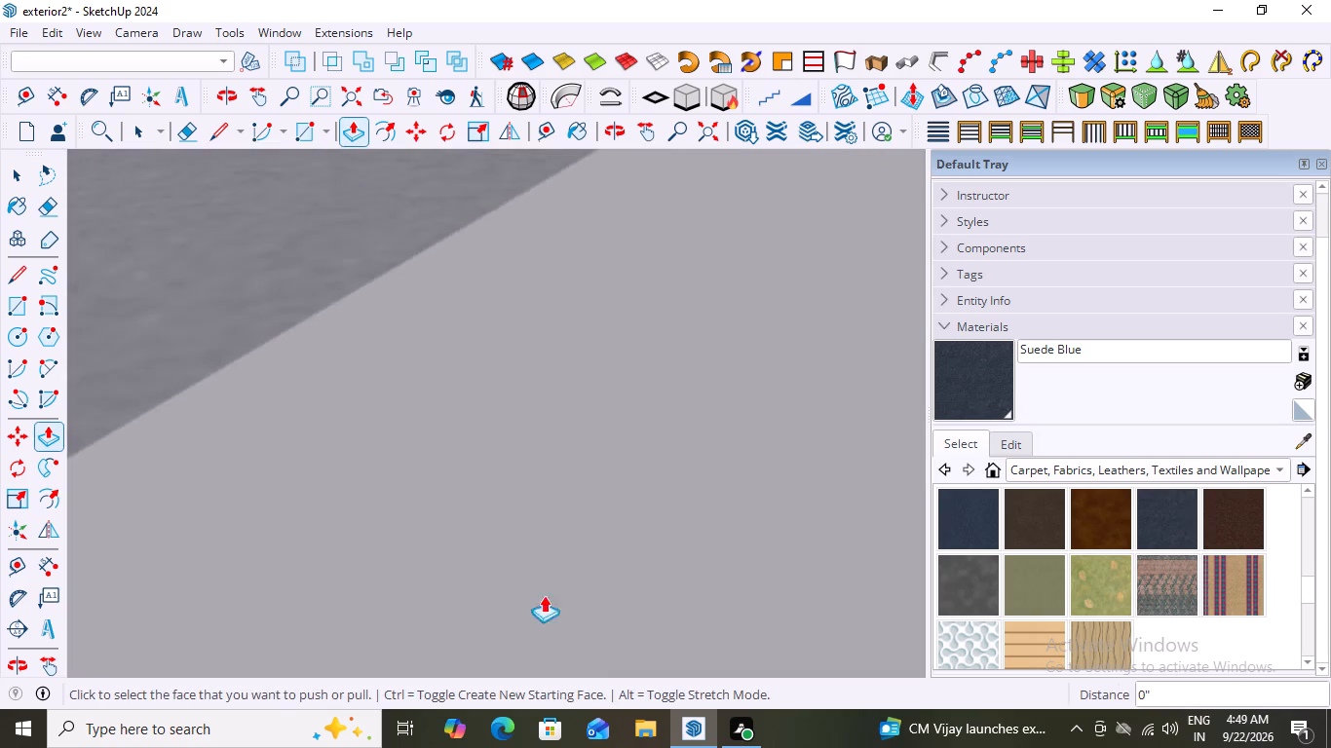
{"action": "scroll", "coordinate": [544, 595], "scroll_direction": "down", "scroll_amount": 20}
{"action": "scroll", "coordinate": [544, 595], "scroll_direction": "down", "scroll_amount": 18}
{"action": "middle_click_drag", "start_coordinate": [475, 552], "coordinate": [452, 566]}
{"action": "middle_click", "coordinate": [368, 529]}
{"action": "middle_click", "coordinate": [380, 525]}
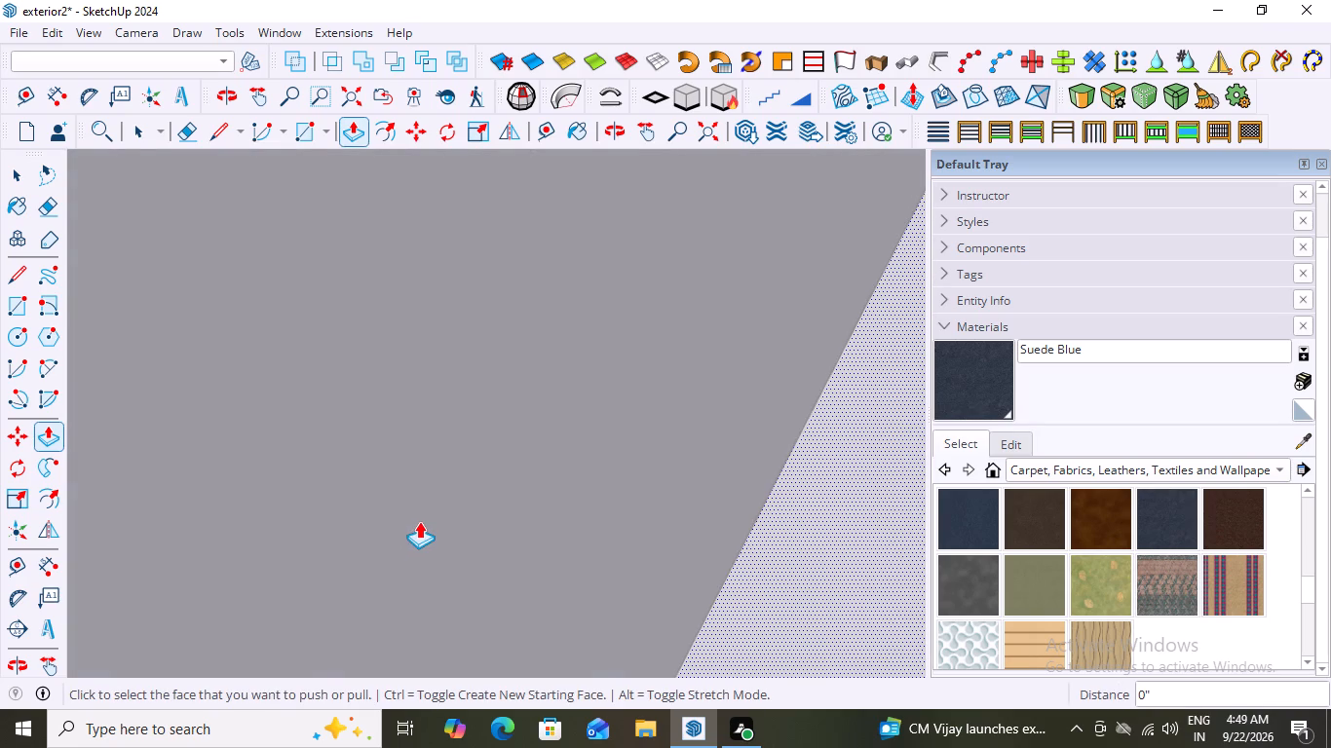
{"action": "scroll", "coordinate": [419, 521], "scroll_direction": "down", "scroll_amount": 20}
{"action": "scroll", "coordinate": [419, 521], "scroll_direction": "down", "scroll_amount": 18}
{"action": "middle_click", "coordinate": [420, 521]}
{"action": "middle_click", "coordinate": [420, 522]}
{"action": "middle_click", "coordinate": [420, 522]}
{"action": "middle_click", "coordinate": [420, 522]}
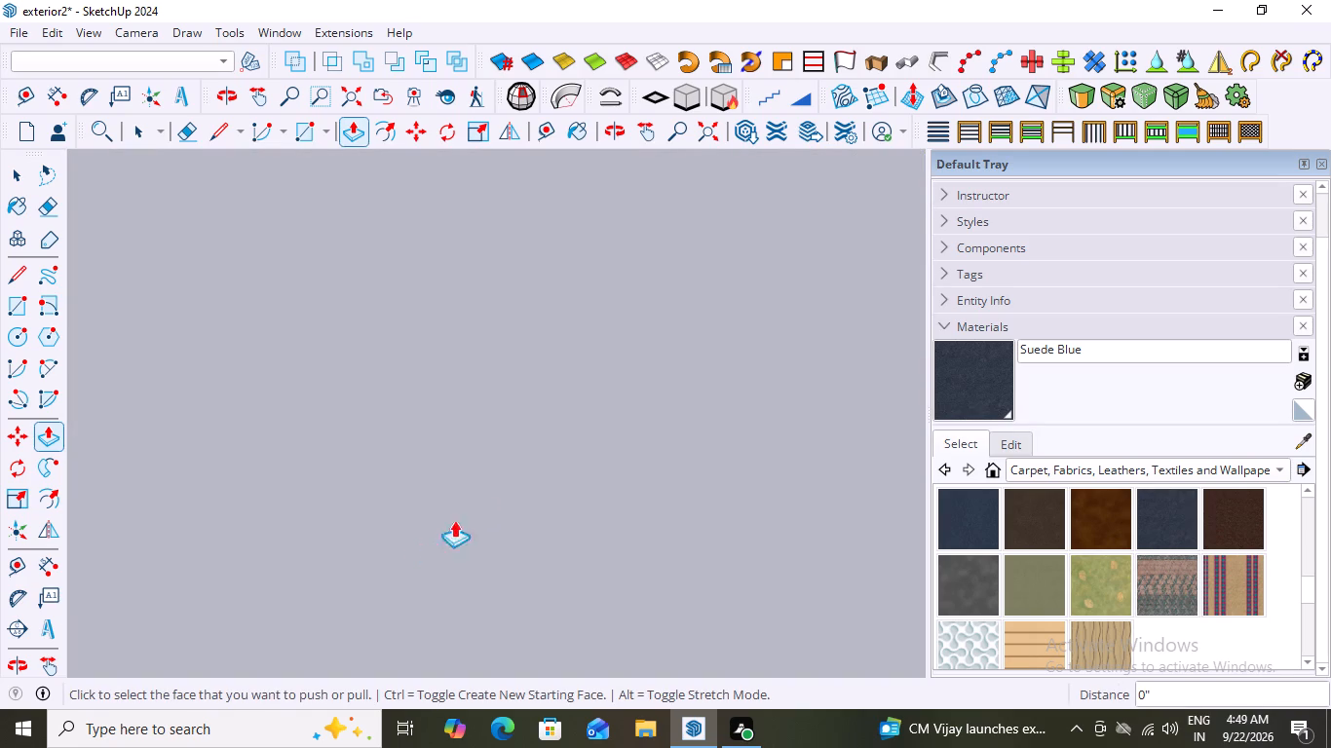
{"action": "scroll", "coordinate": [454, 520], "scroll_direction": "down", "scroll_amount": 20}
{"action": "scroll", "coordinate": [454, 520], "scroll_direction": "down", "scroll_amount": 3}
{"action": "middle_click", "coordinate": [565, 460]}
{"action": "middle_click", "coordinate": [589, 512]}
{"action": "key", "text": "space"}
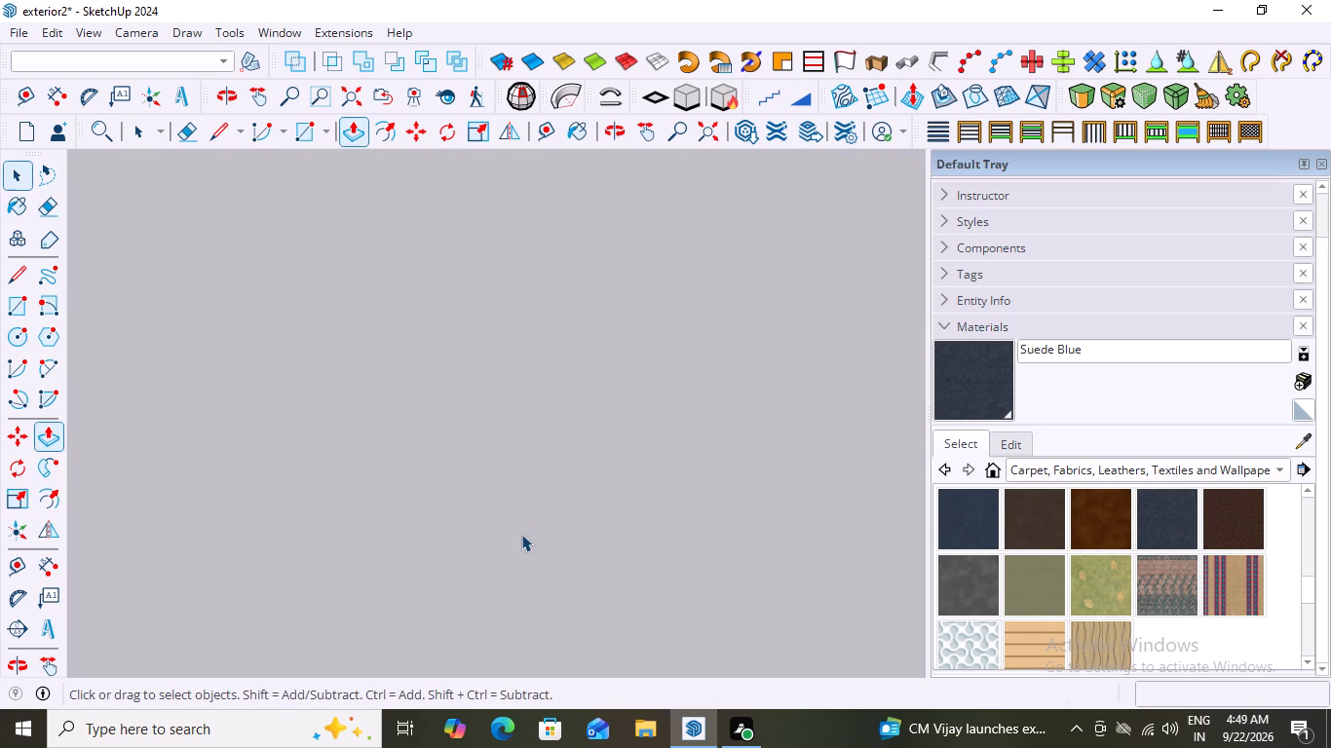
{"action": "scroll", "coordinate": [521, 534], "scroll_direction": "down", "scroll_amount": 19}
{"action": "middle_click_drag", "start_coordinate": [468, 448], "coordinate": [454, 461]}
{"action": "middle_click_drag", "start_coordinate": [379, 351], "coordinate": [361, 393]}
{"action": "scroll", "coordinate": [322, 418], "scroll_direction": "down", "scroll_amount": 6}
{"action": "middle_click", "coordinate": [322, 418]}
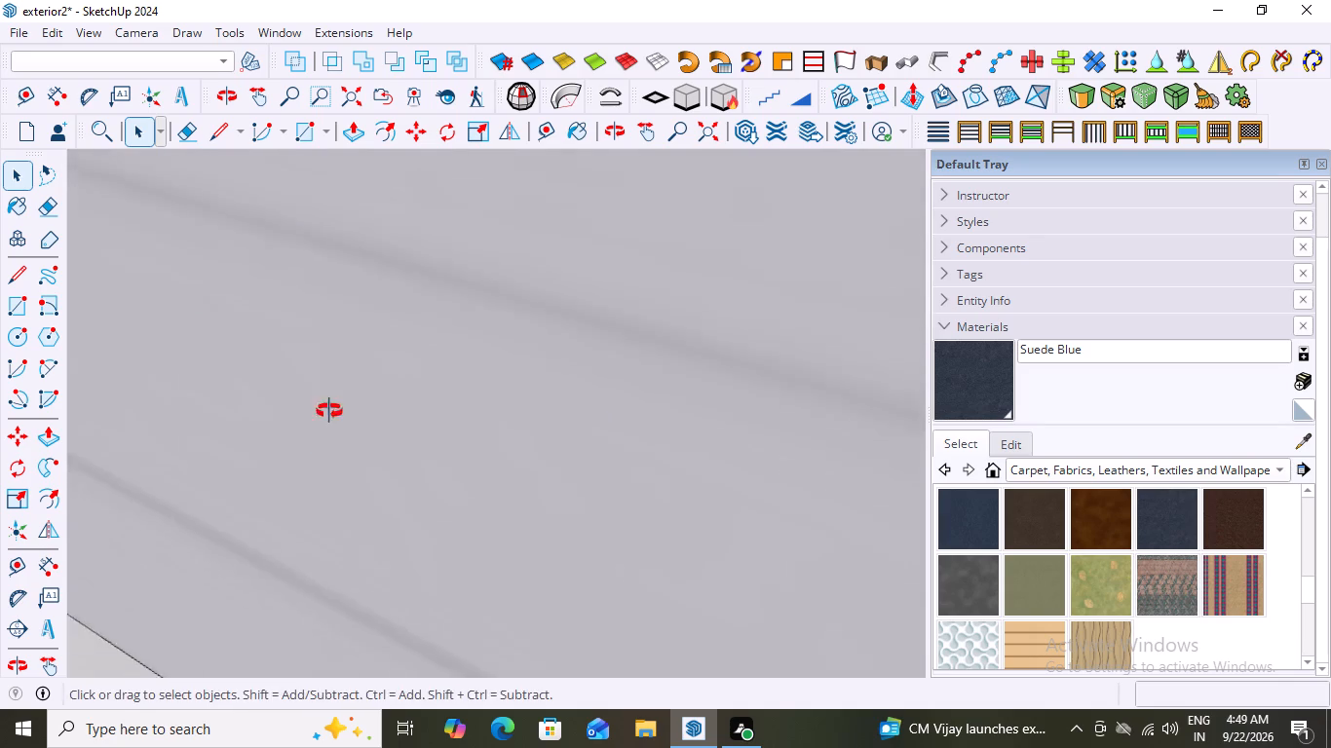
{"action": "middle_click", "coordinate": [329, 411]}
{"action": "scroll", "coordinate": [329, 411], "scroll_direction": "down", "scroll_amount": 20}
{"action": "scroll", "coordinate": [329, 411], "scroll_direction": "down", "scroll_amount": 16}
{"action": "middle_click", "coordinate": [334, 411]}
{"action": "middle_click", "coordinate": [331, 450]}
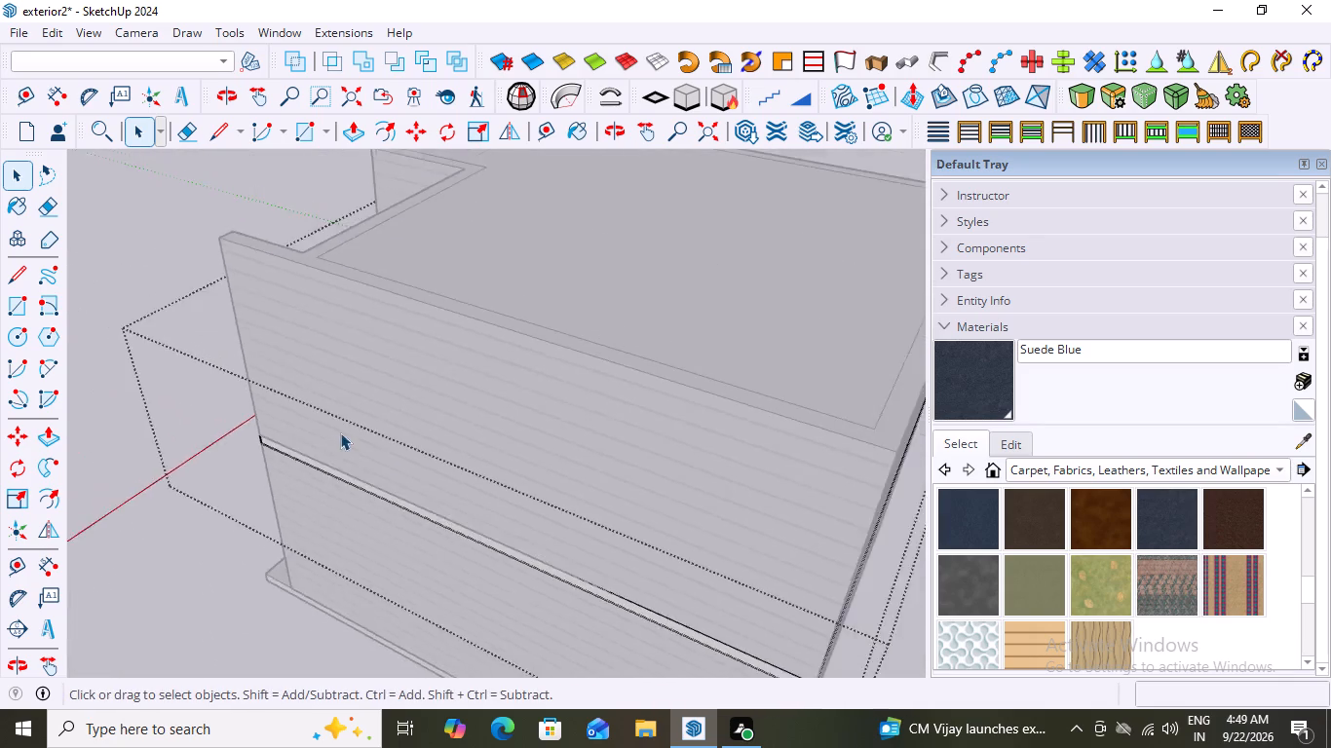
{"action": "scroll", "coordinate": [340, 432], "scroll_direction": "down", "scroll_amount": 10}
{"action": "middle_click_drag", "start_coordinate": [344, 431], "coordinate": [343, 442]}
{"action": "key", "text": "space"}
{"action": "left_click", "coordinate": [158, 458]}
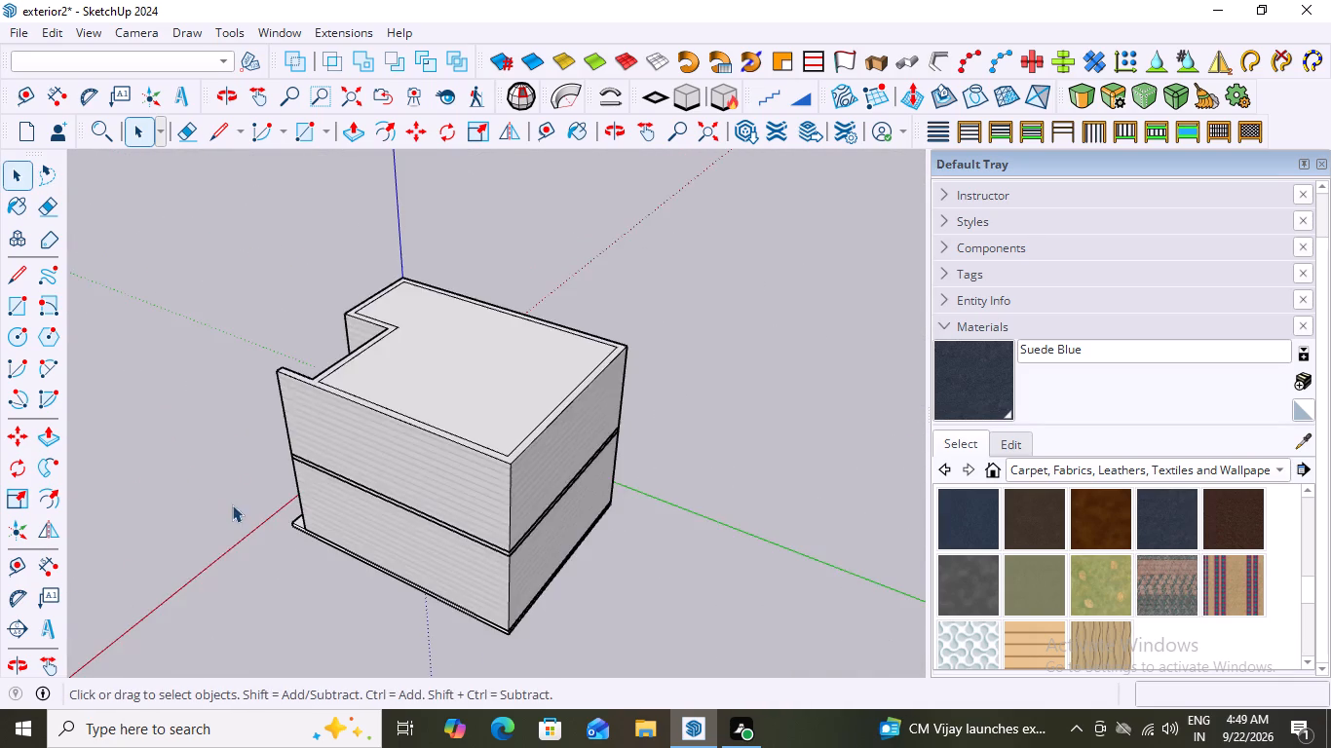
Reopen the upper storey for editing and erase the vertical seam edge between the canopy slab's end and the side strip.
{"action": "middle_click_drag", "start_coordinate": [246, 511], "coordinate": [707, 444]}
{"action": "scroll", "coordinate": [366, 566], "scroll_direction": "up", "scroll_amount": 5}
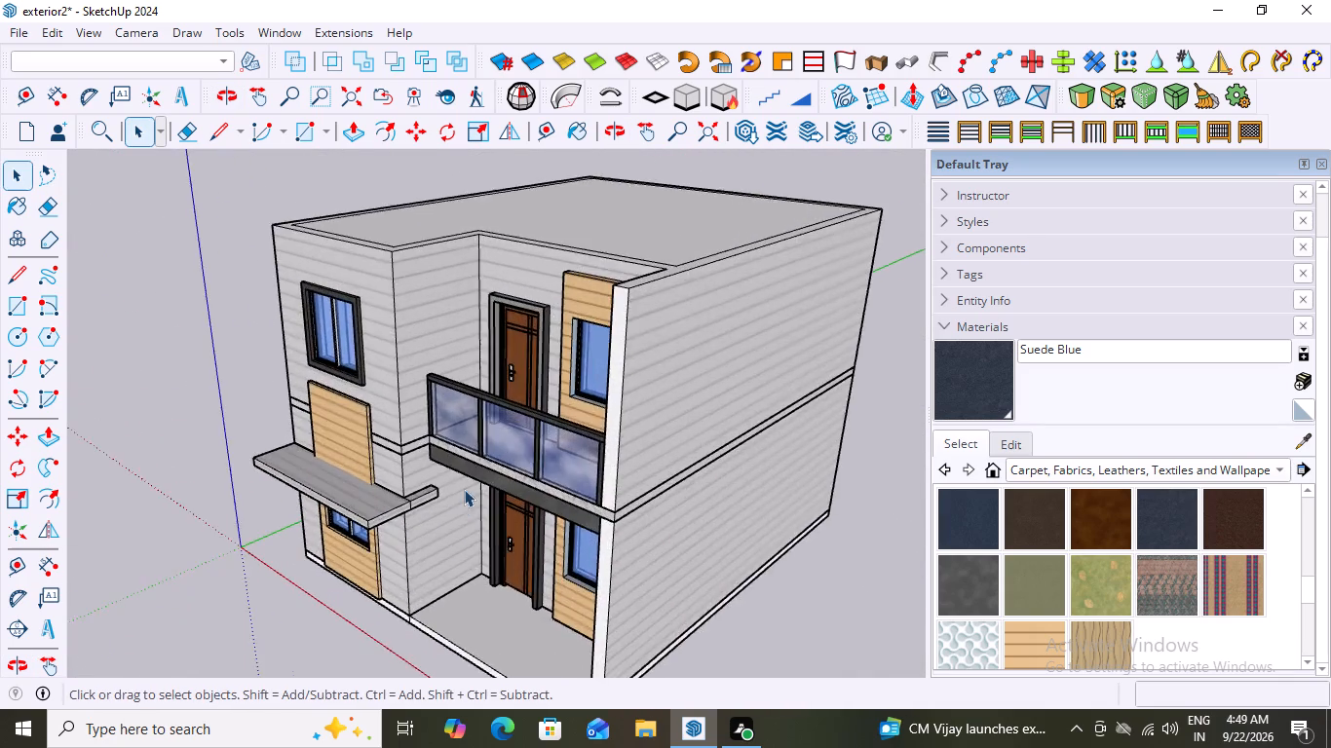
{"action": "scroll", "coordinate": [464, 489], "scroll_direction": "up", "scroll_amount": 4}
{"action": "middle_click_drag", "start_coordinate": [286, 596], "coordinate": [419, 595]}
{"action": "scroll", "coordinate": [400, 625], "scroll_direction": "up", "scroll_amount": 1}
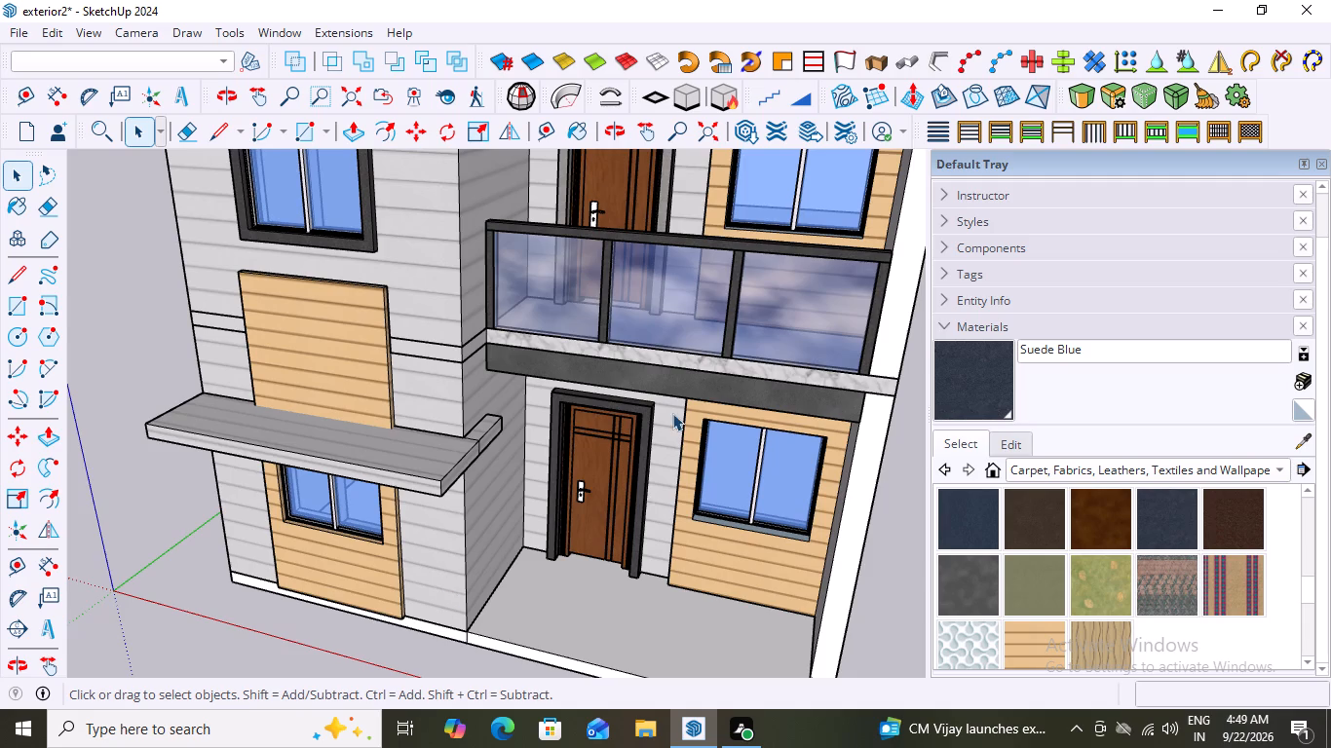
{"action": "scroll", "coordinate": [672, 413], "scroll_direction": "up", "scroll_amount": 2}
{"action": "middle_click_drag", "start_coordinate": [529, 562], "coordinate": [380, 549]}
{"action": "scroll", "coordinate": [384, 426], "scroll_direction": "up", "scroll_amount": 5}
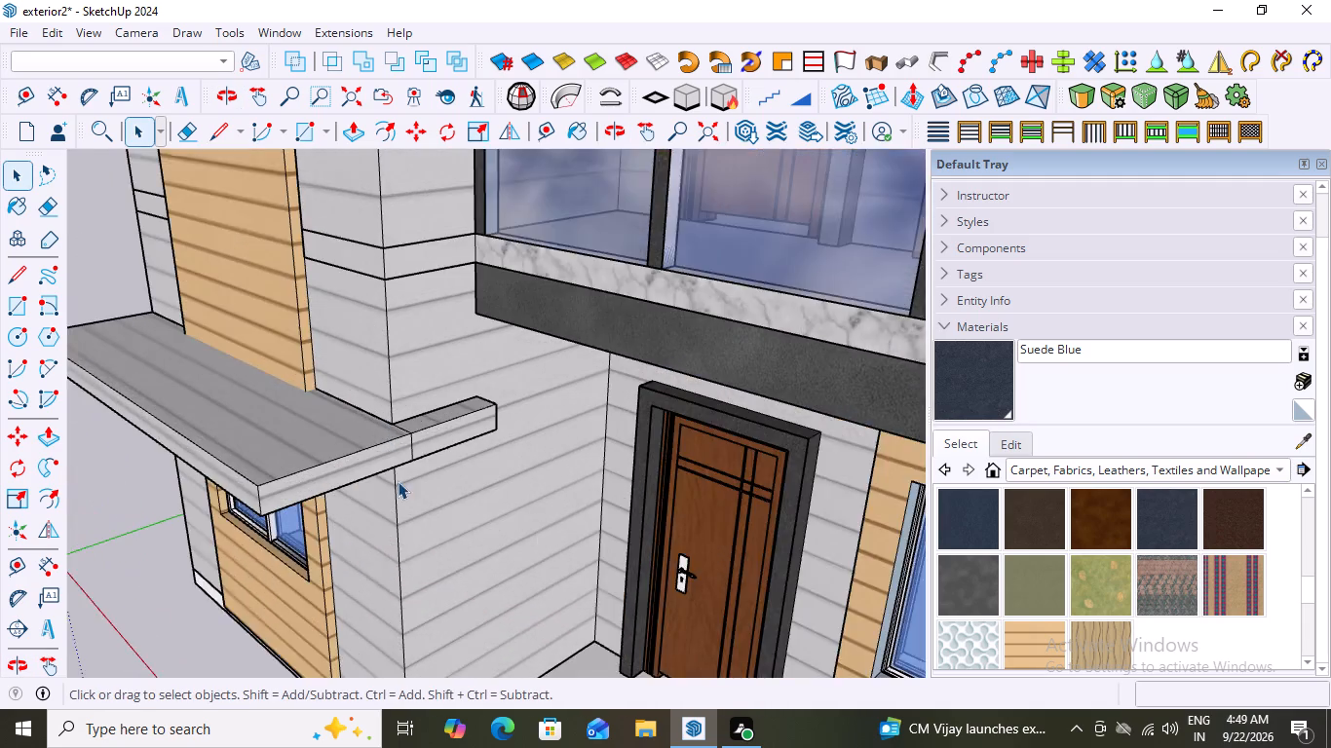
{"action": "scroll", "coordinate": [398, 481], "scroll_direction": "up", "scroll_amount": 2}
{"action": "middle_click_drag", "start_coordinate": [442, 480], "coordinate": [362, 510]}
{"action": "scroll", "coordinate": [432, 449], "scroll_direction": "up", "scroll_amount": 7}
{"action": "double_click", "coordinate": [427, 395]}
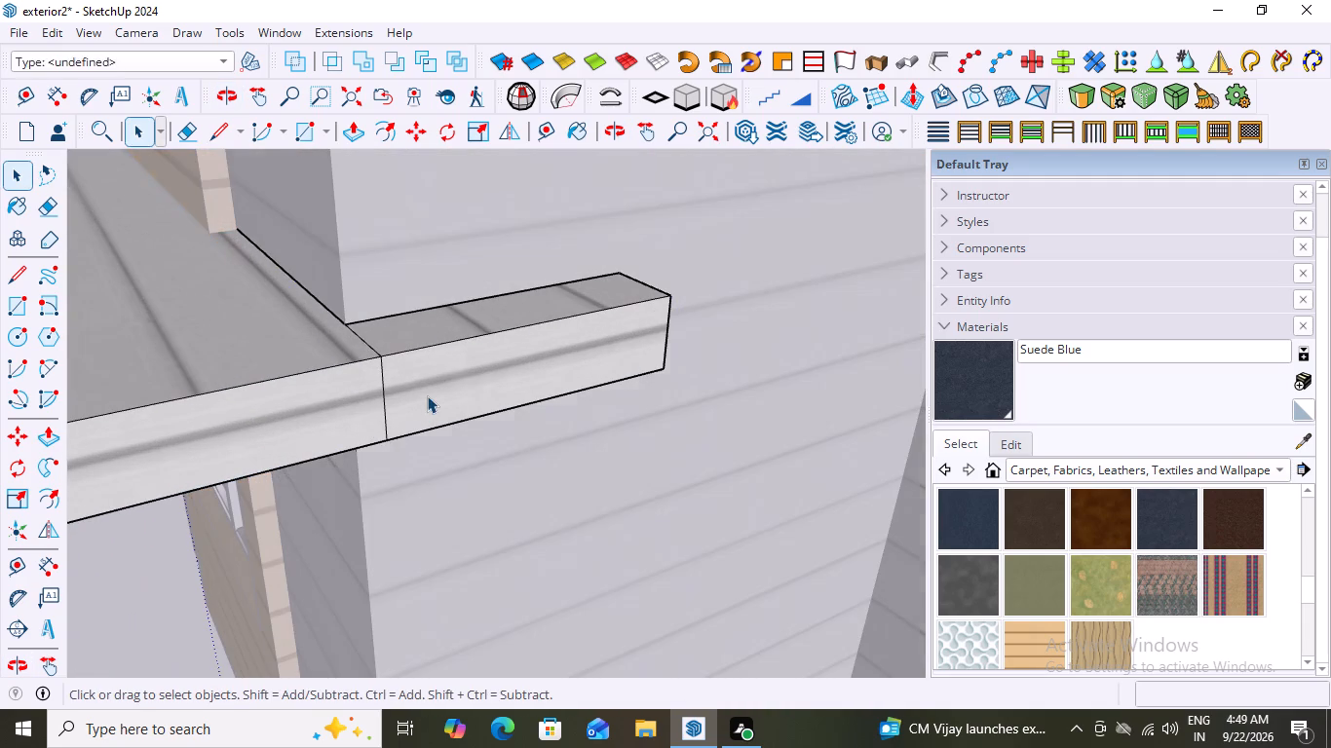
{"action": "left_click", "coordinate": [385, 393]}
{"action": "key", "text": "Delete"}
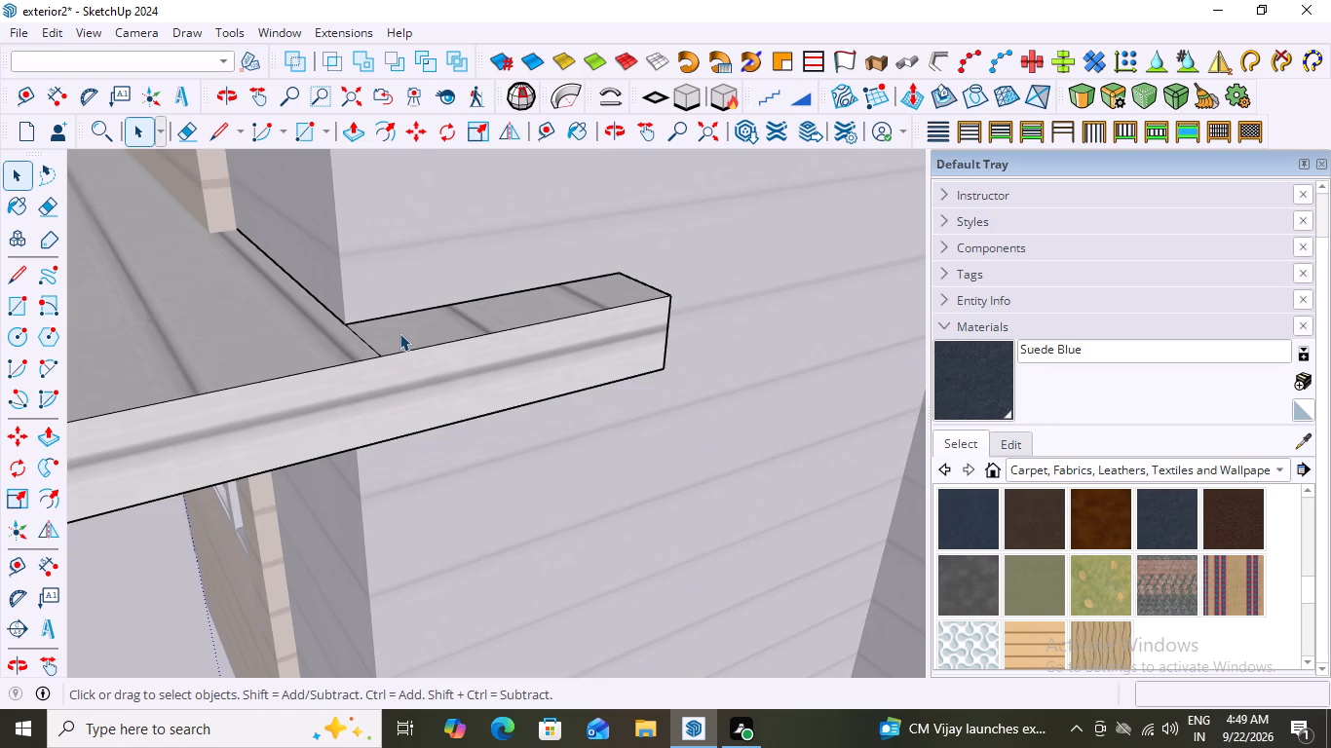
Erase the seam edge across the top surface between the canopy slab and the side-wall strip.
{"action": "middle_click_drag", "start_coordinate": [408, 340], "coordinate": [420, 498]}
{"action": "left_click", "coordinate": [367, 353]}
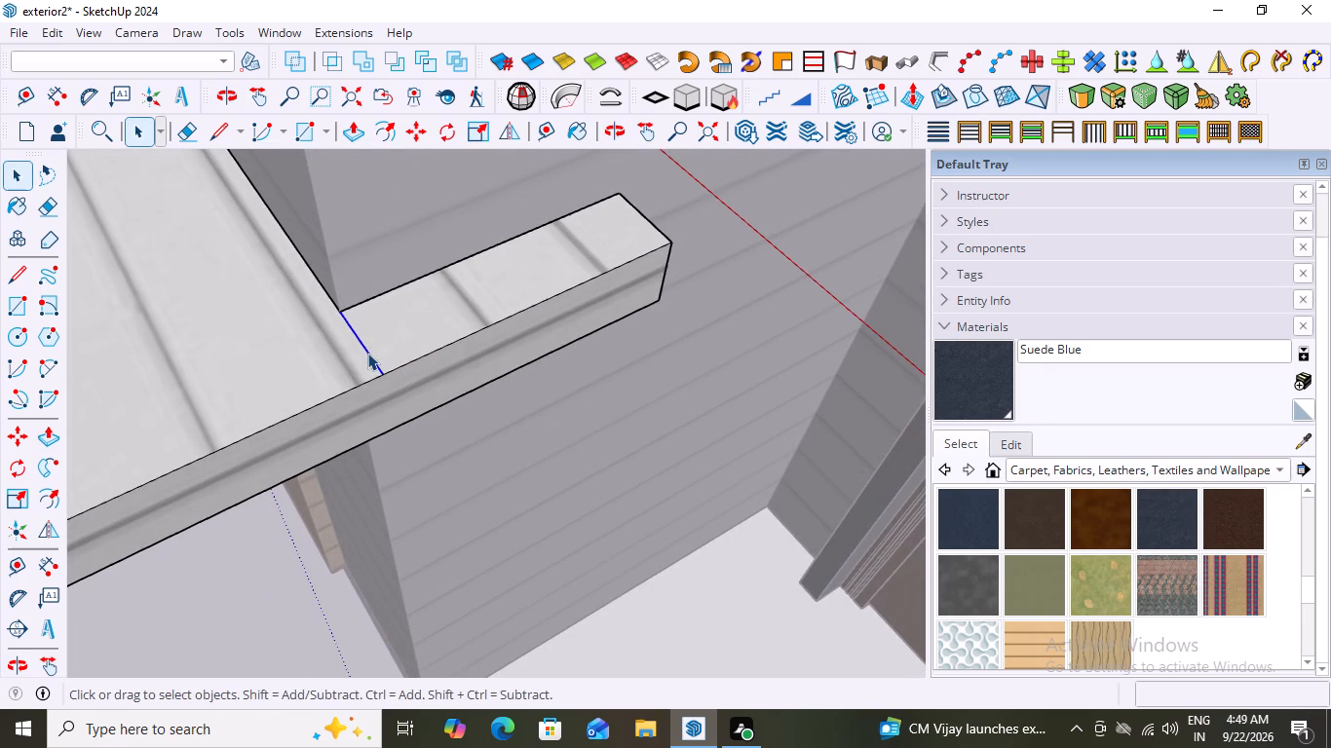
{"action": "key", "text": "Delete"}
Push/Pull the side strip's end face along the side wall until it reaches the recessed entrance wall, and leave the upper storey.
{"action": "middle_click_drag", "start_coordinate": [375, 393], "coordinate": [343, 270]}
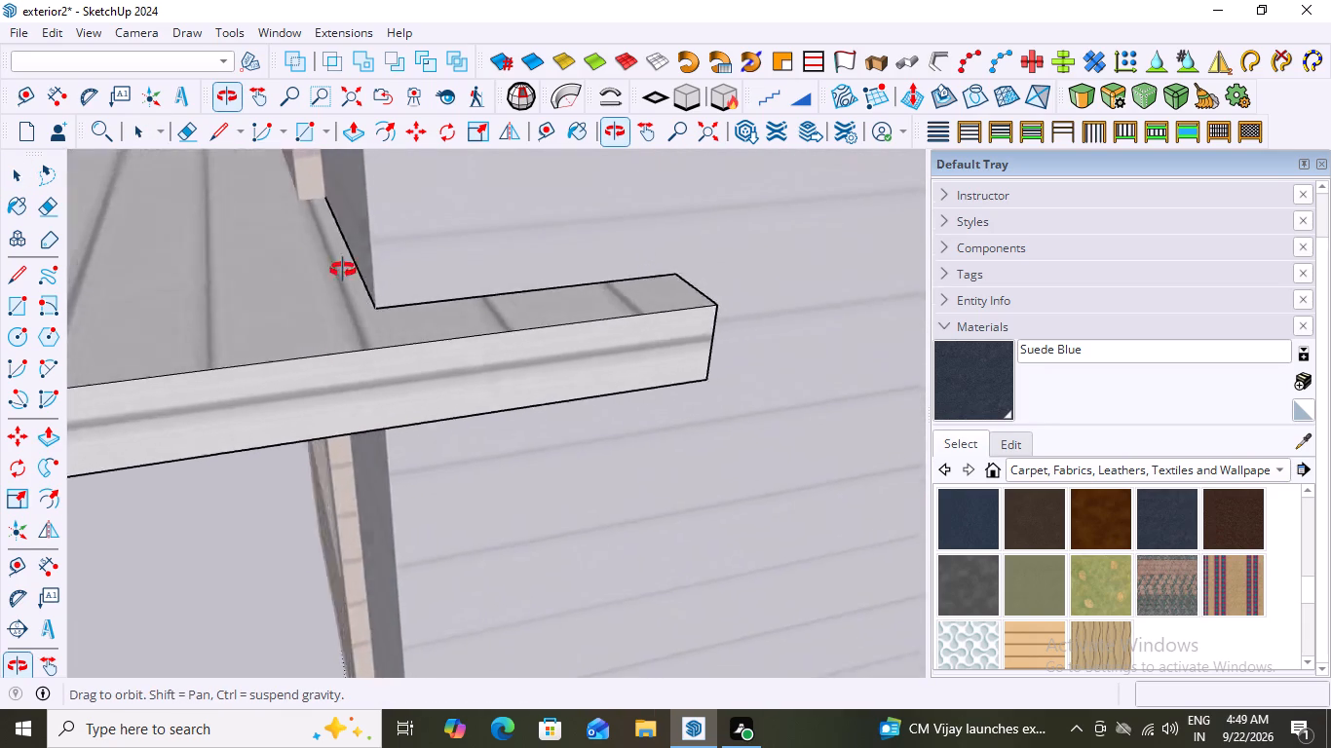
{"action": "middle_click_drag", "start_coordinate": [343, 270], "coordinate": [494, 321]}
{"action": "scroll", "coordinate": [494, 317], "scroll_direction": "down", "scroll_amount": 2}
{"action": "middle_click_drag", "start_coordinate": [579, 317], "coordinate": [376, 284]}
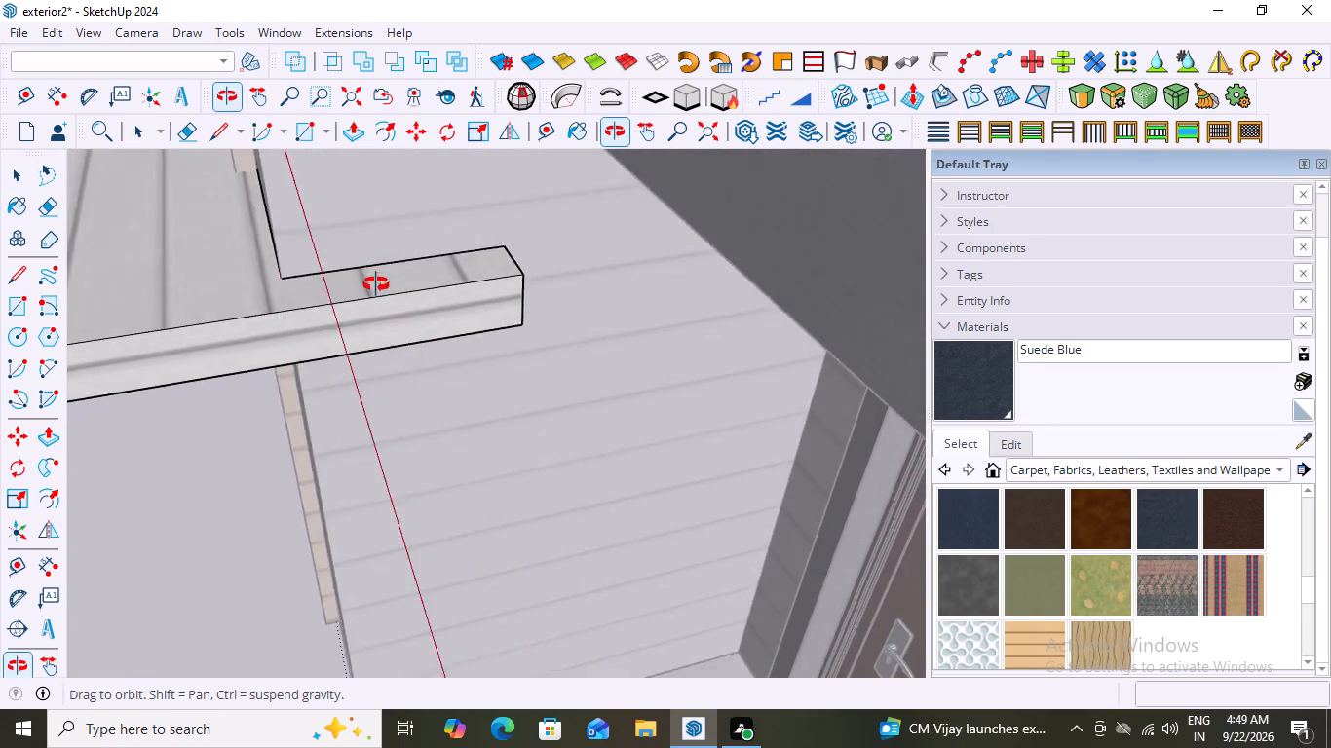
{"action": "middle_click_drag", "start_coordinate": [376, 284], "coordinate": [300, 196]}
{"action": "middle_click_drag", "start_coordinate": [608, 266], "coordinate": [448, 275]}
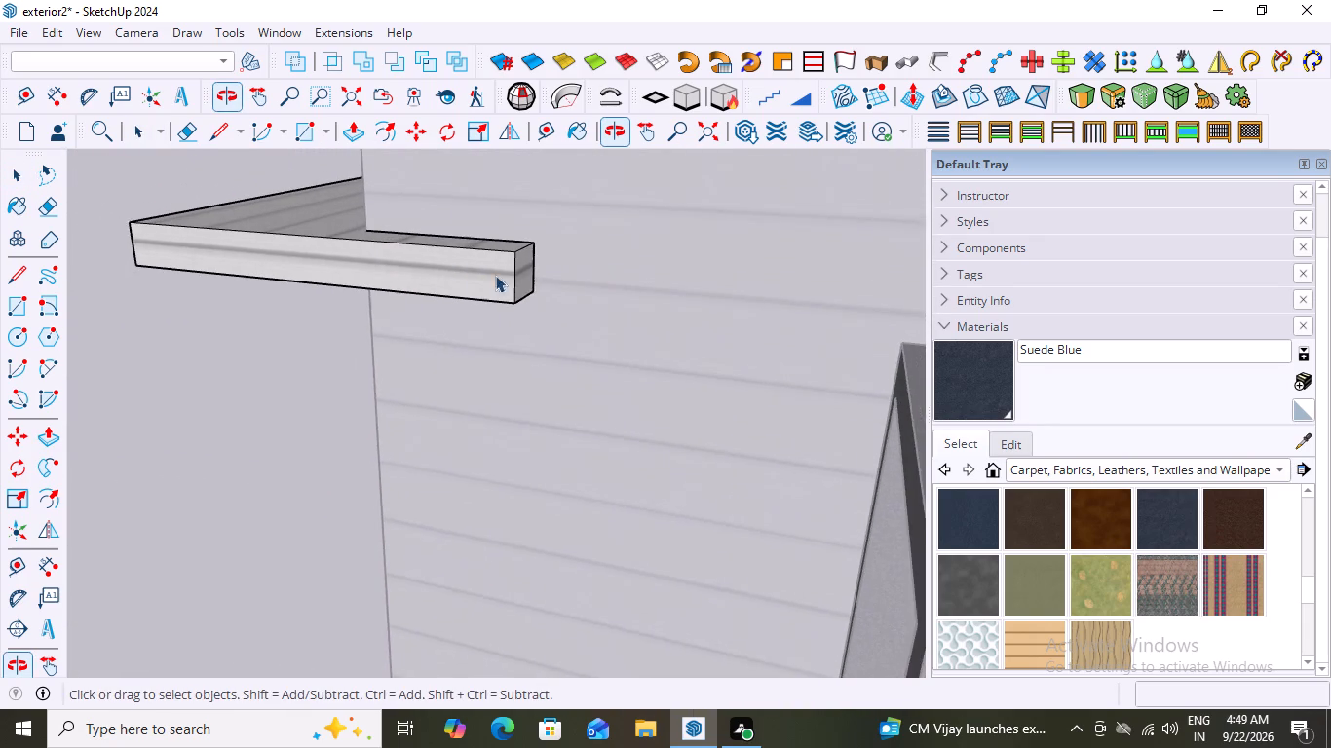
{"action": "scroll", "coordinate": [529, 276], "scroll_direction": "up", "scroll_amount": 1}
{"action": "double_click", "coordinate": [517, 270]}
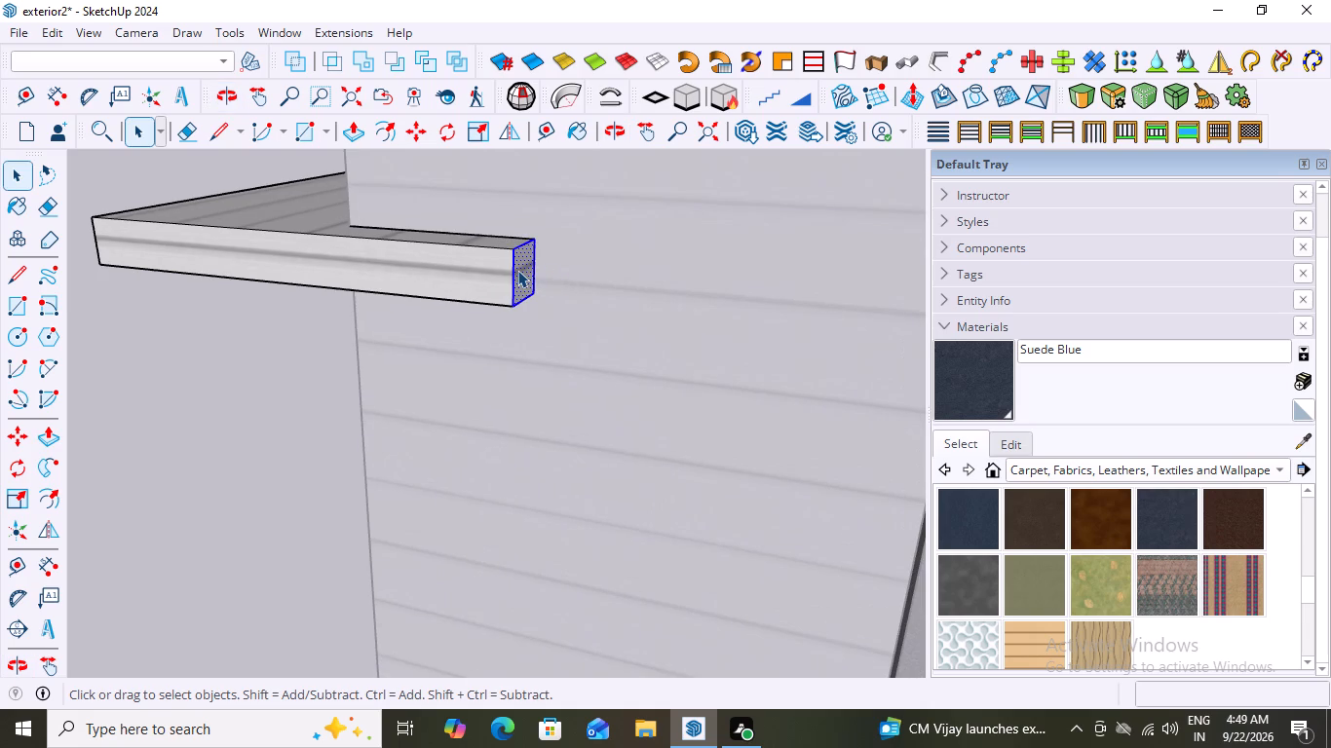
{"action": "key", "text": "p"}
{"action": "left_click", "coordinate": [525, 271]}
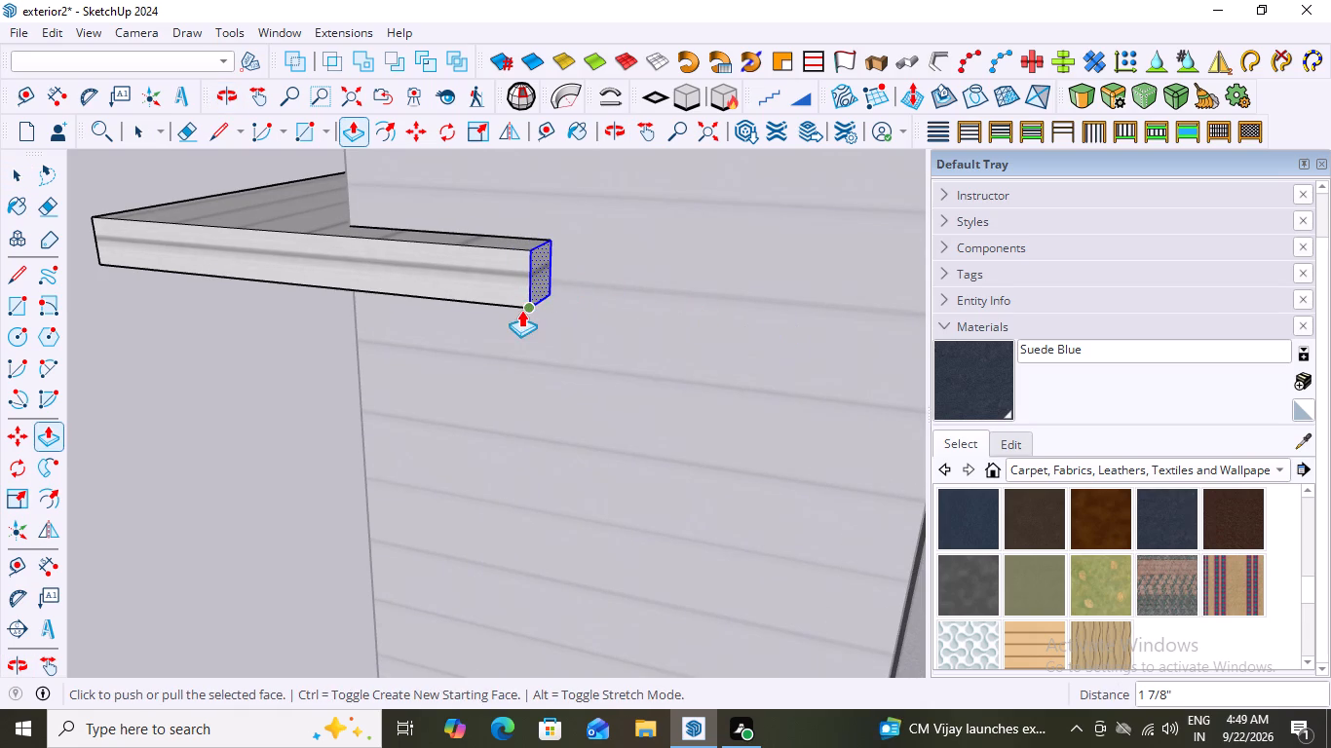
{"action": "key", "text": "space"}
{"action": "key", "text": "p"}
{"action": "scroll", "coordinate": [551, 280], "scroll_direction": "up", "scroll_amount": 7}
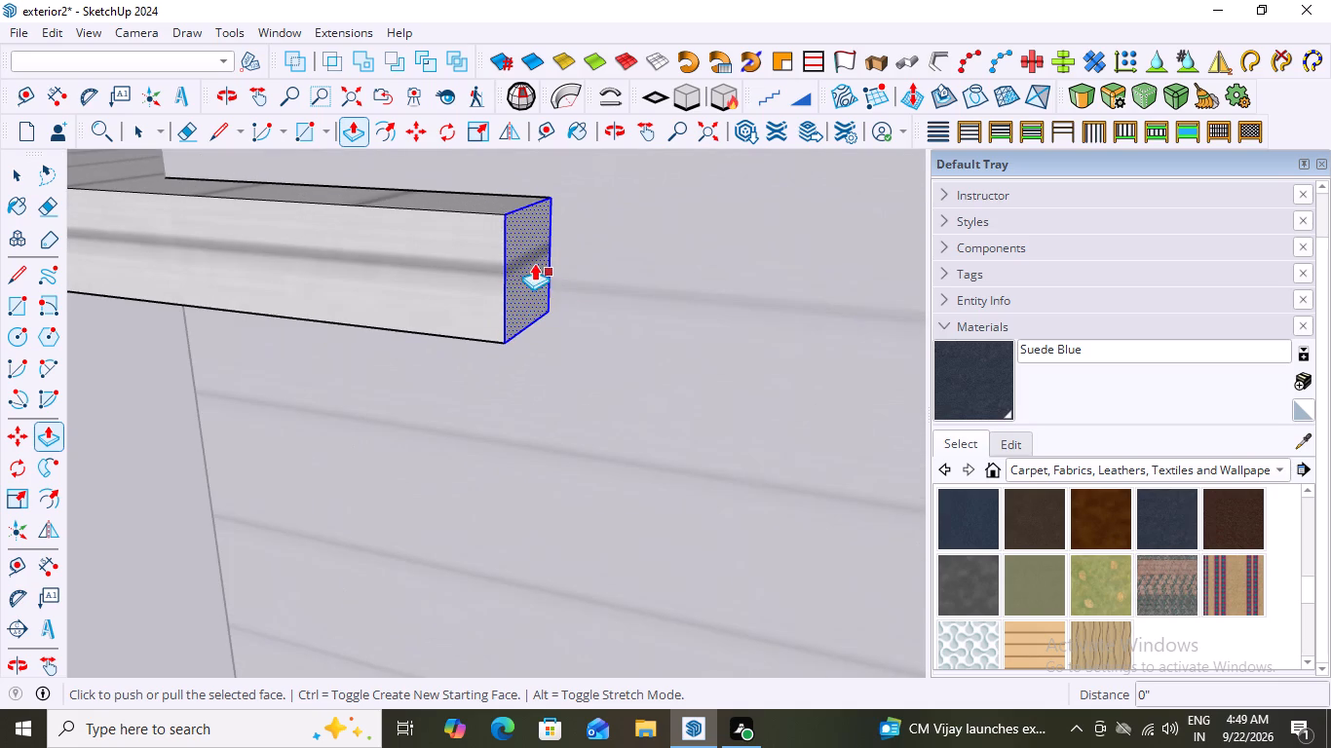
{"action": "left_click", "coordinate": [527, 260]}
{"action": "scroll", "coordinate": [653, 315], "scroll_direction": "down", "scroll_amount": 10}
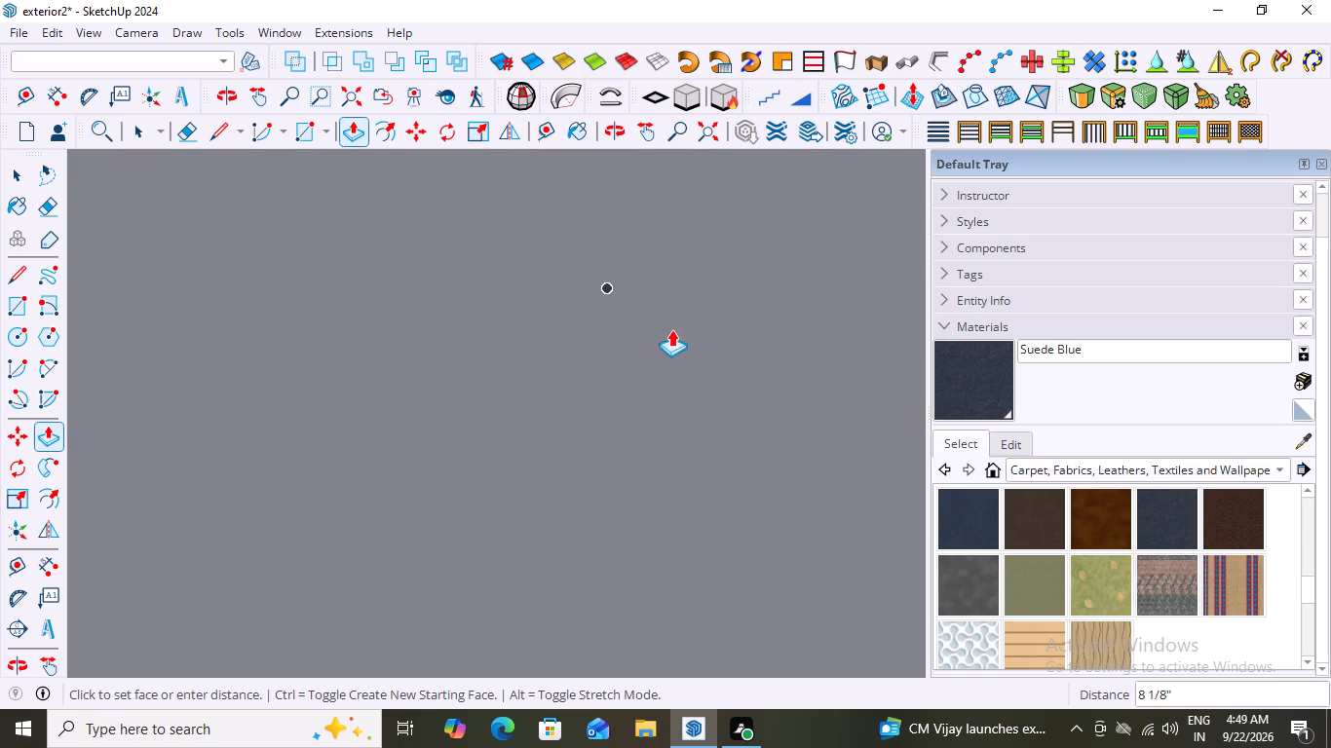
{"action": "scroll", "coordinate": [671, 329], "scroll_direction": "down", "scroll_amount": 3}
{"action": "scroll", "coordinate": [660, 355], "scroll_direction": "down", "scroll_amount": 20}
{"action": "scroll", "coordinate": [660, 355], "scroll_direction": "down", "scroll_amount": 4}
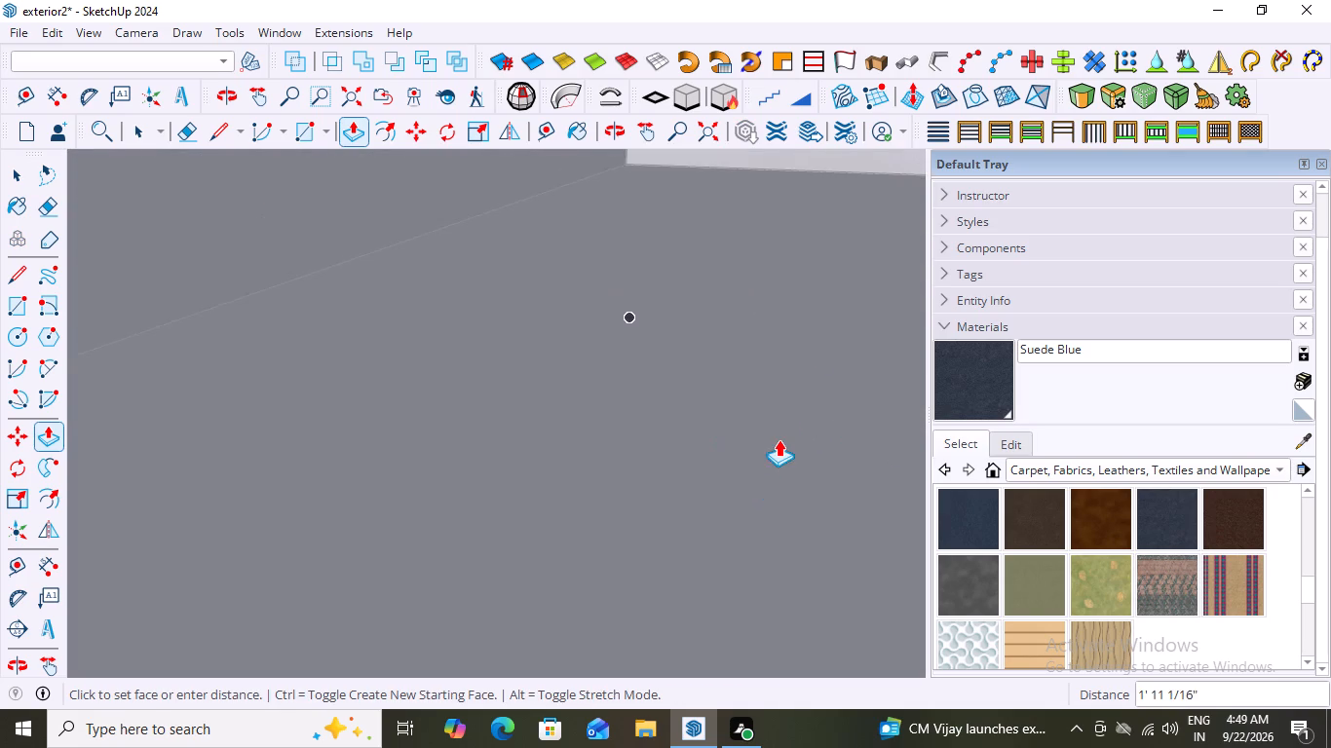
{"action": "scroll", "coordinate": [779, 439], "scroll_direction": "down", "scroll_amount": 20}
{"action": "scroll", "coordinate": [779, 439], "scroll_direction": "down", "scroll_amount": 12}
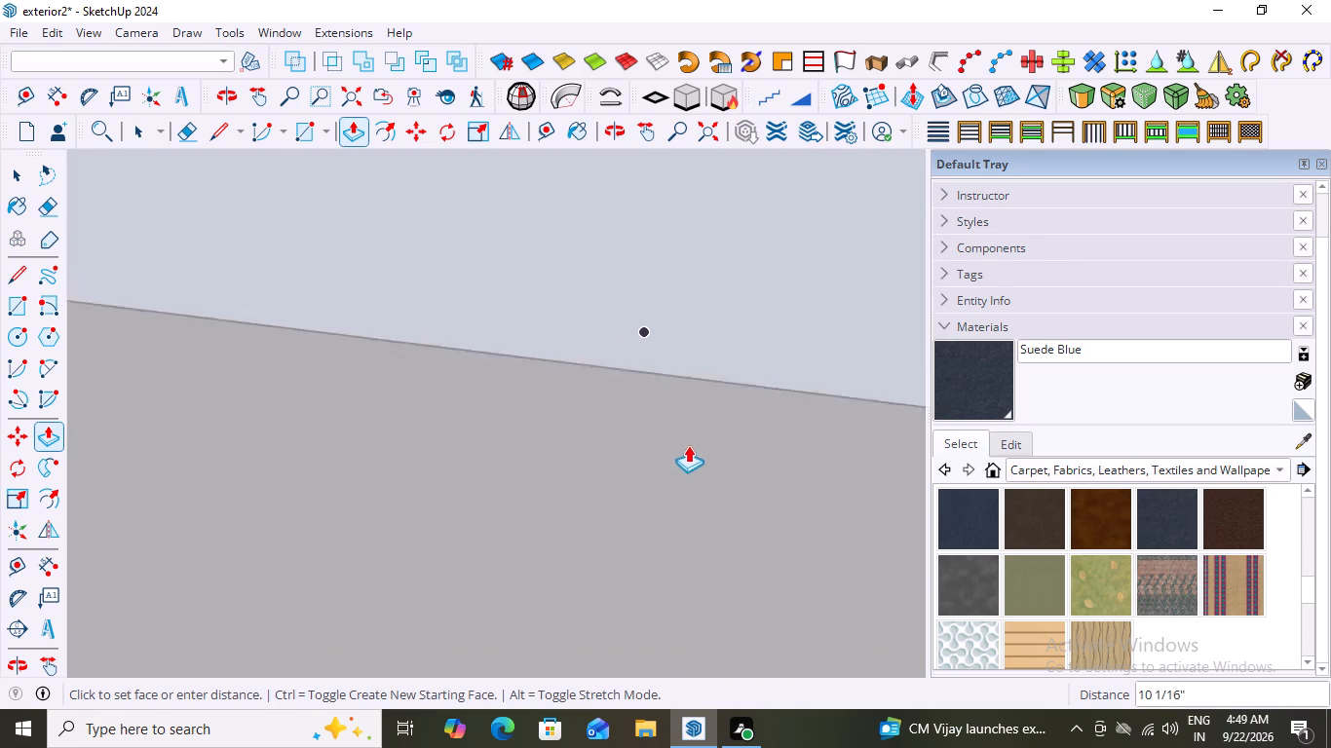
{"action": "scroll", "coordinate": [688, 445], "scroll_direction": "down", "scroll_amount": 20}
{"action": "scroll", "coordinate": [688, 445], "scroll_direction": "down", "scroll_amount": 12}
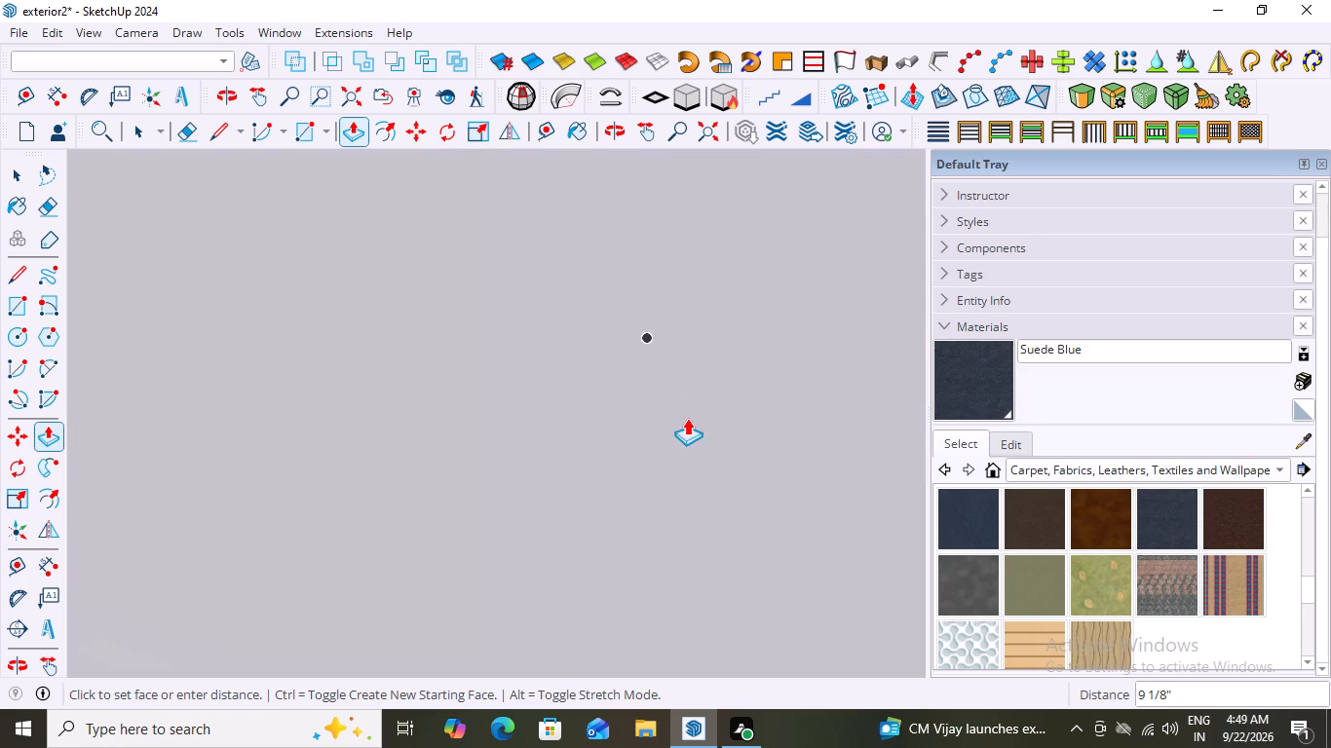
{"action": "scroll", "coordinate": [687, 418], "scroll_direction": "down", "scroll_amount": 20}
{"action": "scroll", "coordinate": [687, 418], "scroll_direction": "down", "scroll_amount": 12}
{"action": "middle_click", "coordinate": [687, 418]}
{"action": "middle_click", "coordinate": [687, 418]}
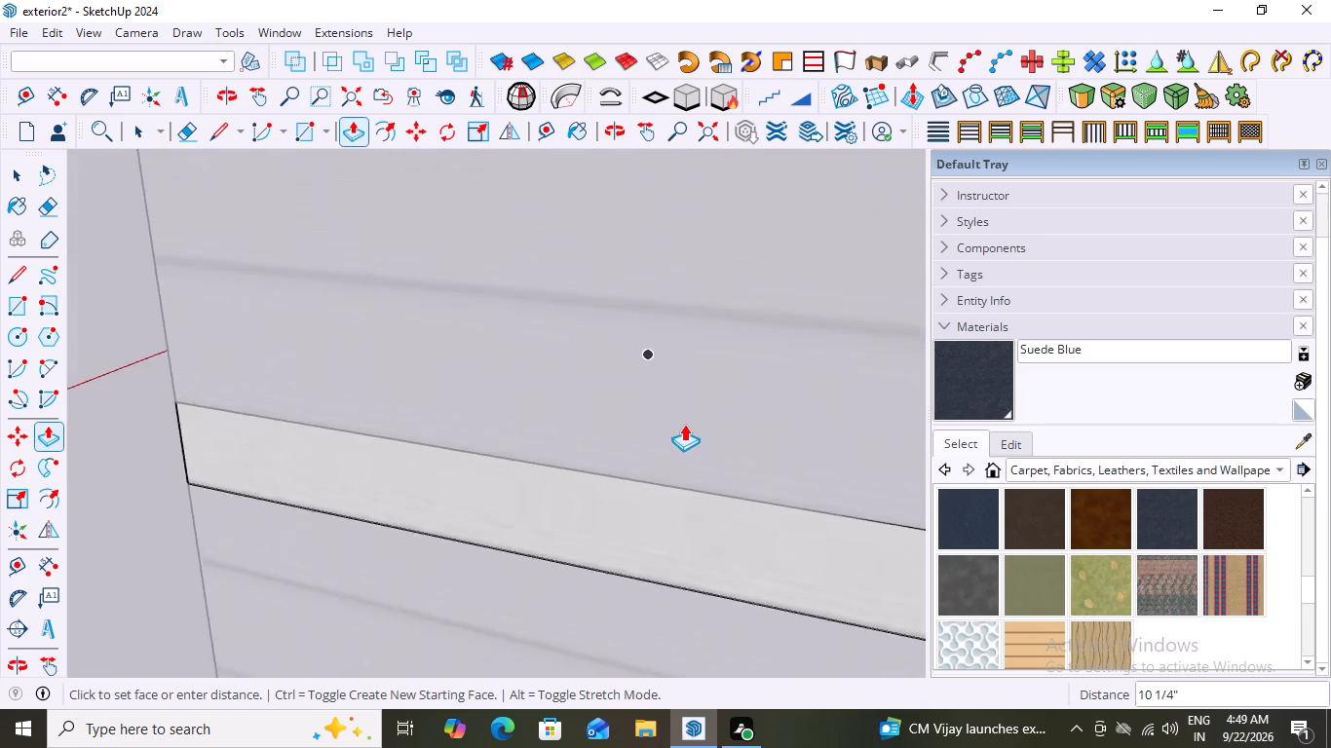
{"action": "scroll", "coordinate": [684, 424], "scroll_direction": "down", "scroll_amount": 19}
{"action": "scroll", "coordinate": [489, 435], "scroll_direction": "down", "scroll_amount": 6}
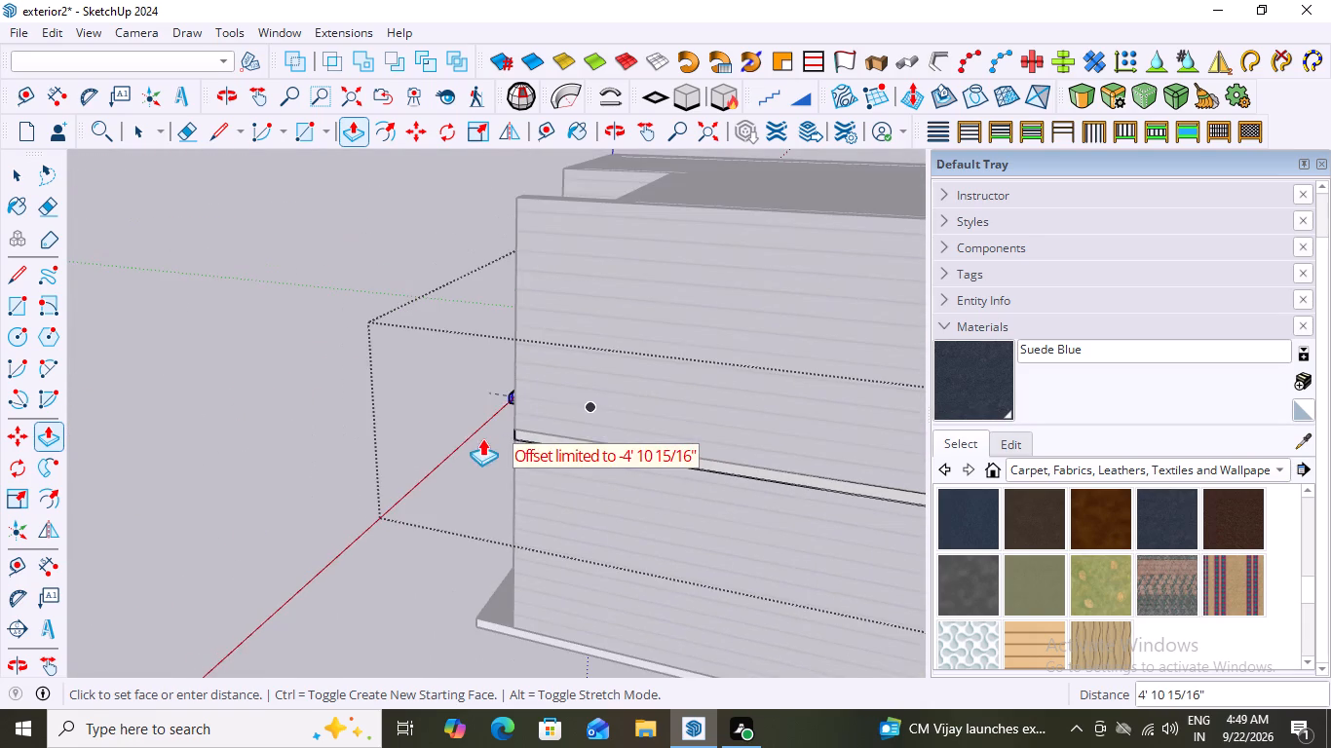
{"action": "middle_click_drag", "start_coordinate": [482, 438], "coordinate": [712, 433]}
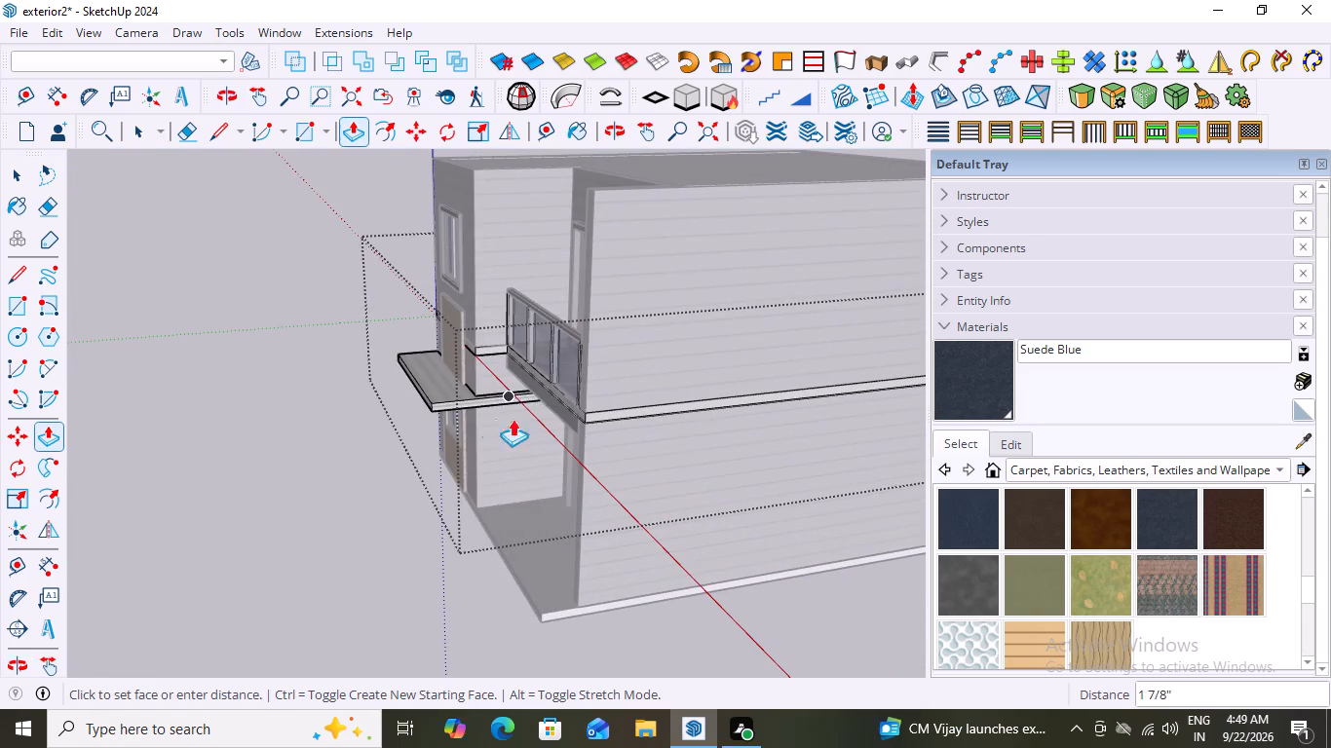
{"action": "scroll", "coordinate": [504, 385], "scroll_direction": "up", "scroll_amount": 7}
{"action": "middle_click_drag", "start_coordinate": [511, 439], "coordinate": [726, 312]}
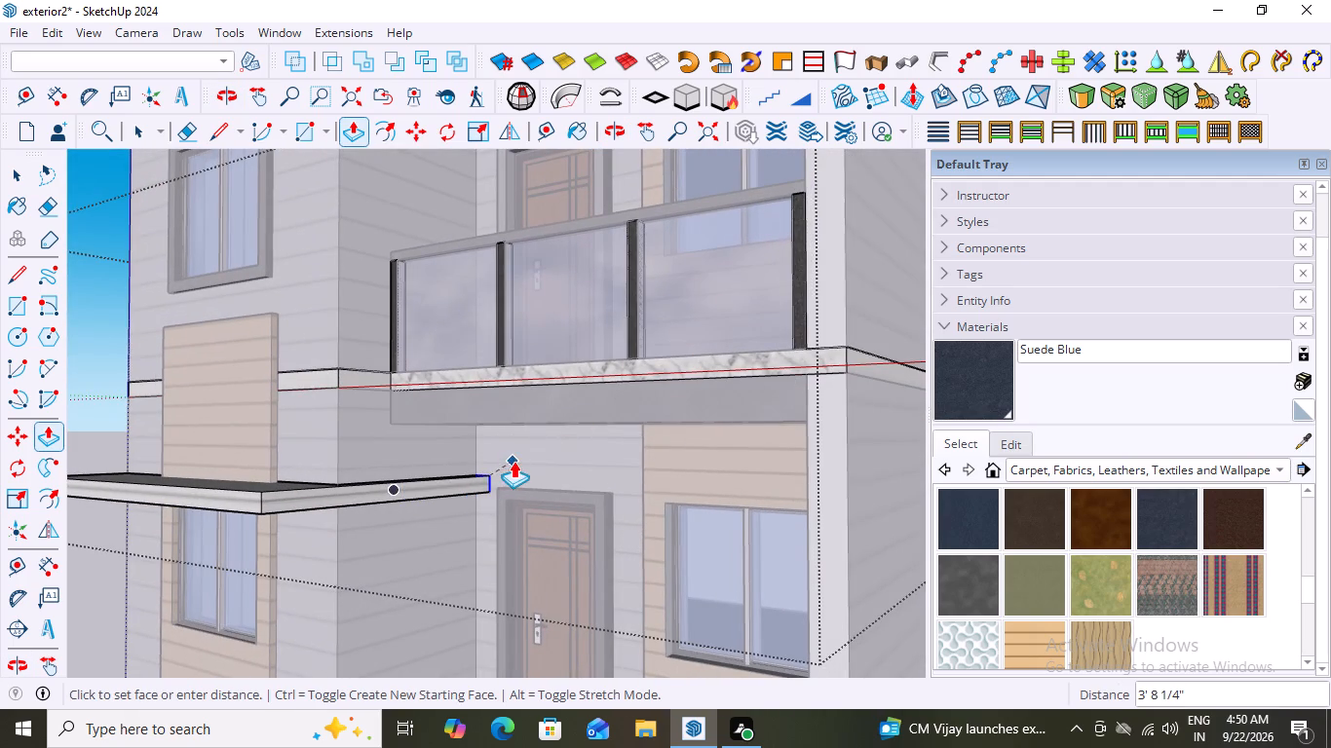
{"action": "scroll", "coordinate": [478, 468], "scroll_direction": "up", "scroll_amount": 5}
{"action": "middle_click_drag", "start_coordinate": [492, 487], "coordinate": [508, 501]}
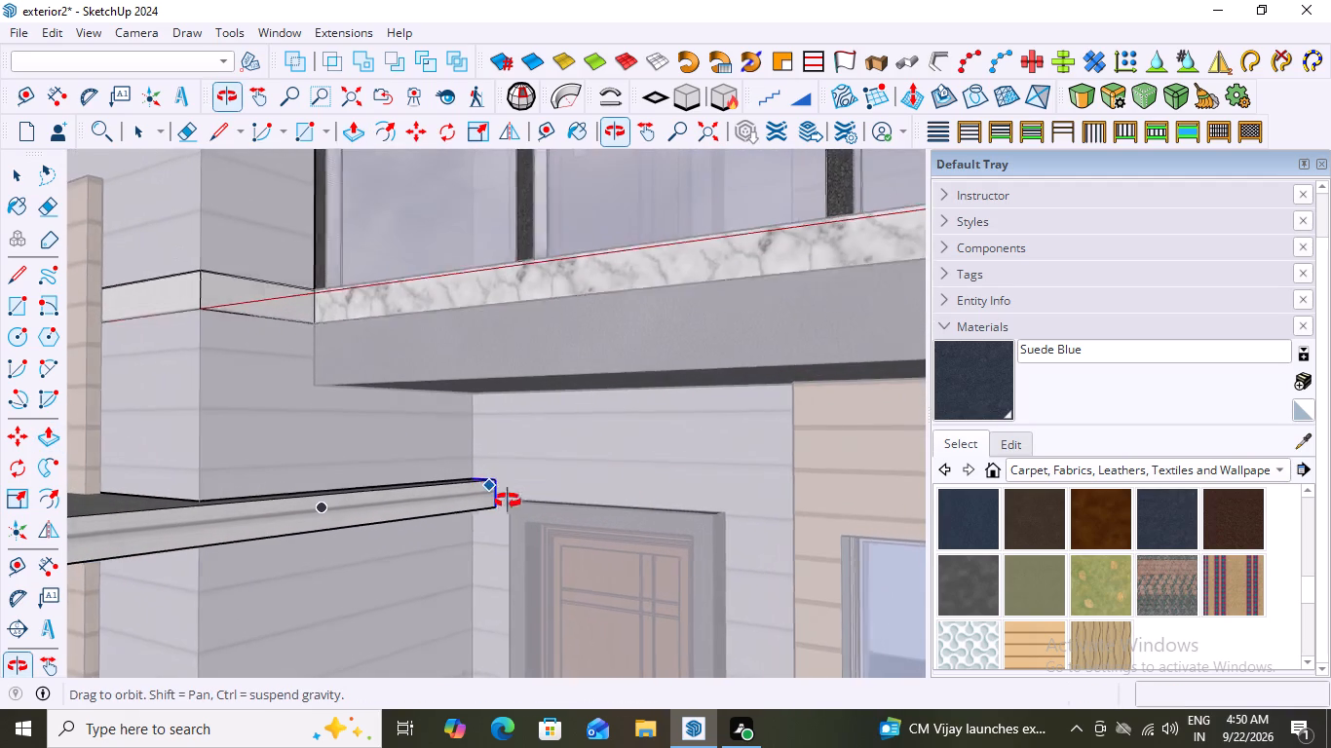
{"action": "middle_click_drag", "start_coordinate": [508, 501], "coordinate": [517, 571]}
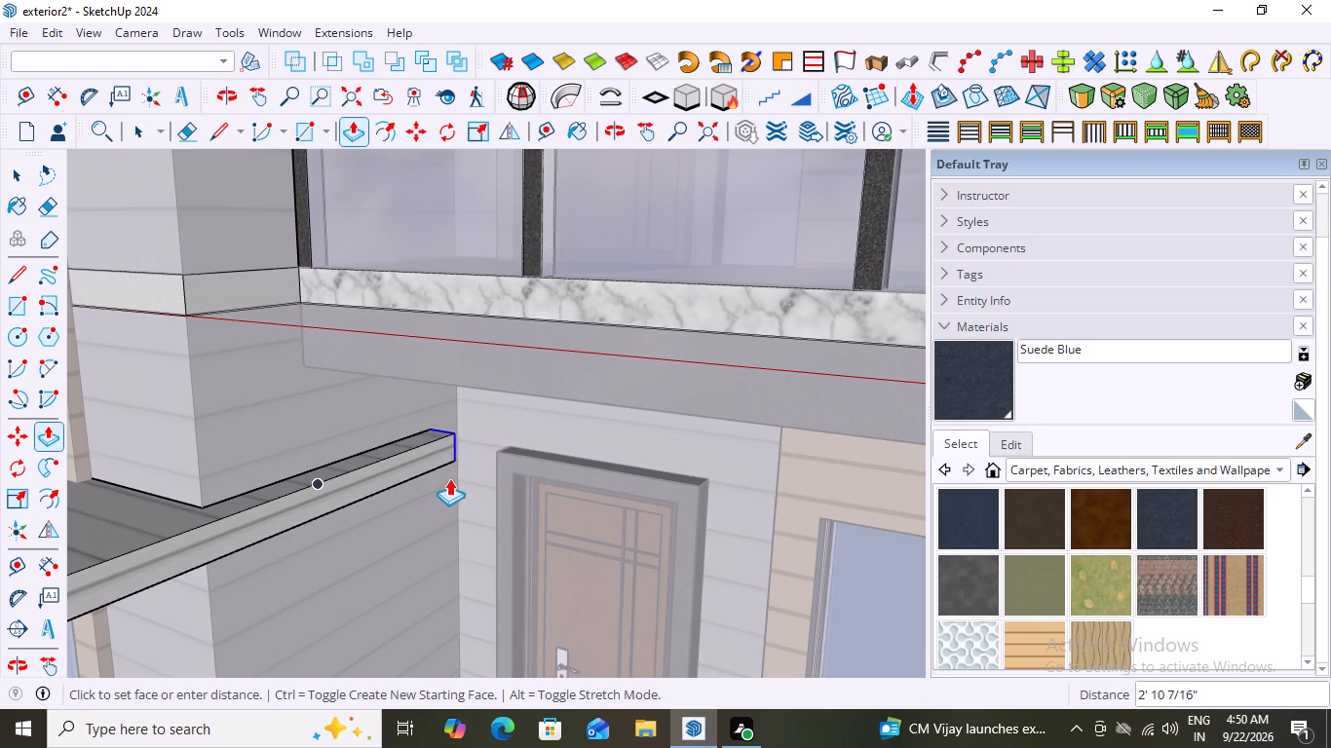
{"action": "left_click", "coordinate": [466, 468]}
{"action": "key", "text": "space"}
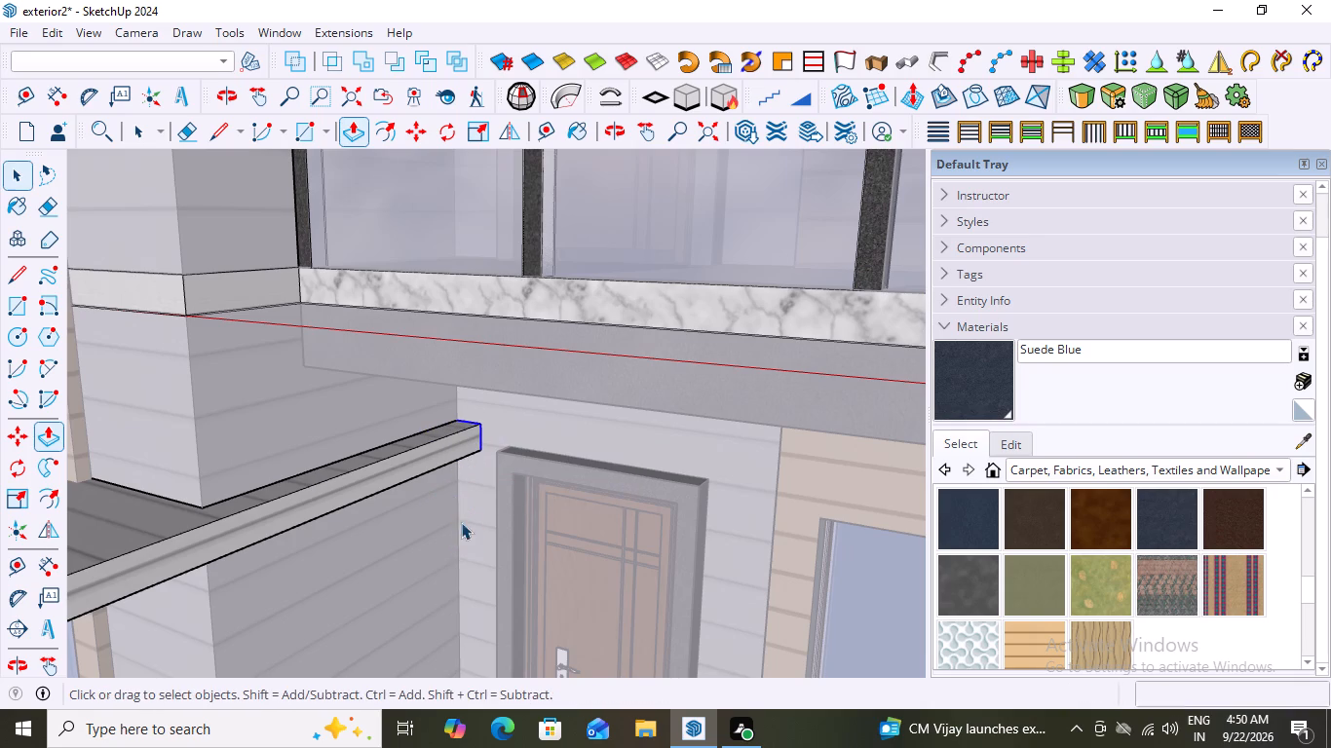
{"action": "scroll", "coordinate": [455, 505], "scroll_direction": "down", "scroll_amount": 14}
{"action": "left_click", "coordinate": [197, 469]}
Examine the whole front facade from several angles to judge the wrapped canopy's proportions.
{"action": "middle_click_drag", "start_coordinate": [285, 583], "coordinate": [458, 636]}
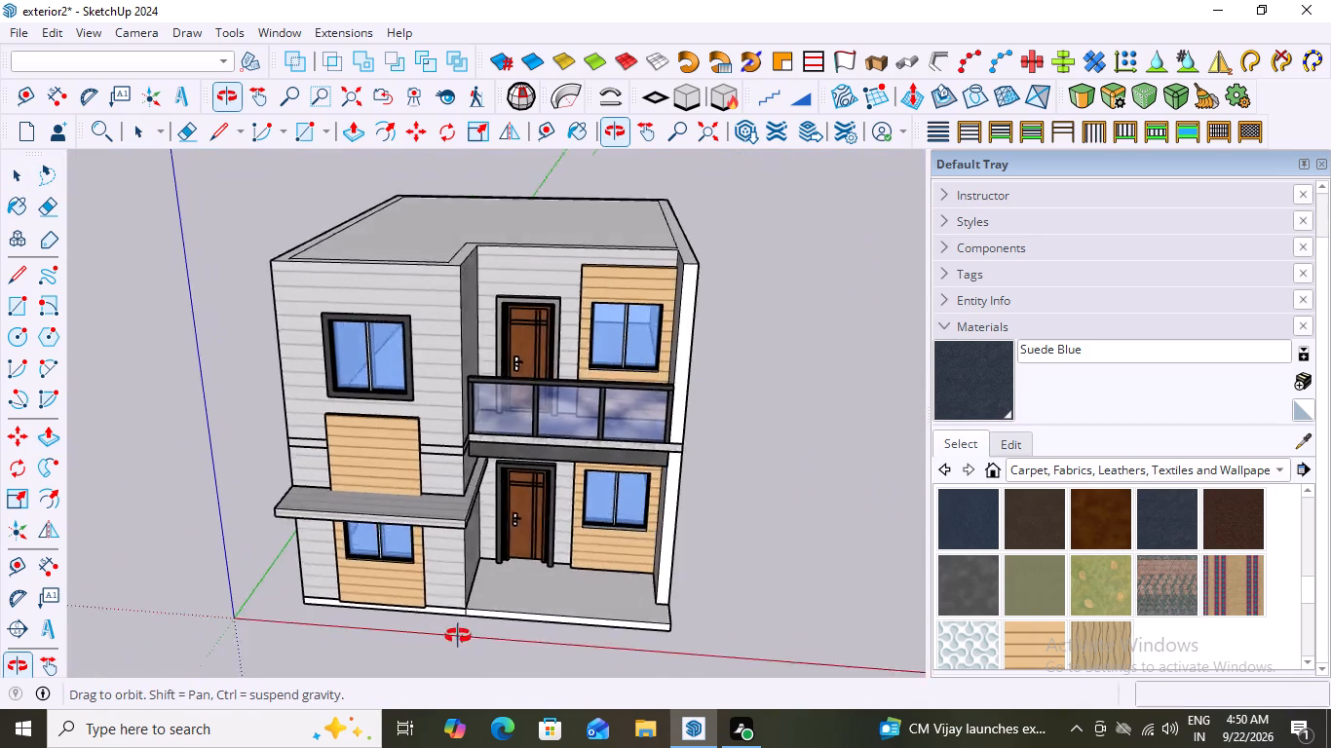
{"action": "middle_click_drag", "start_coordinate": [458, 636], "coordinate": [400, 511]}
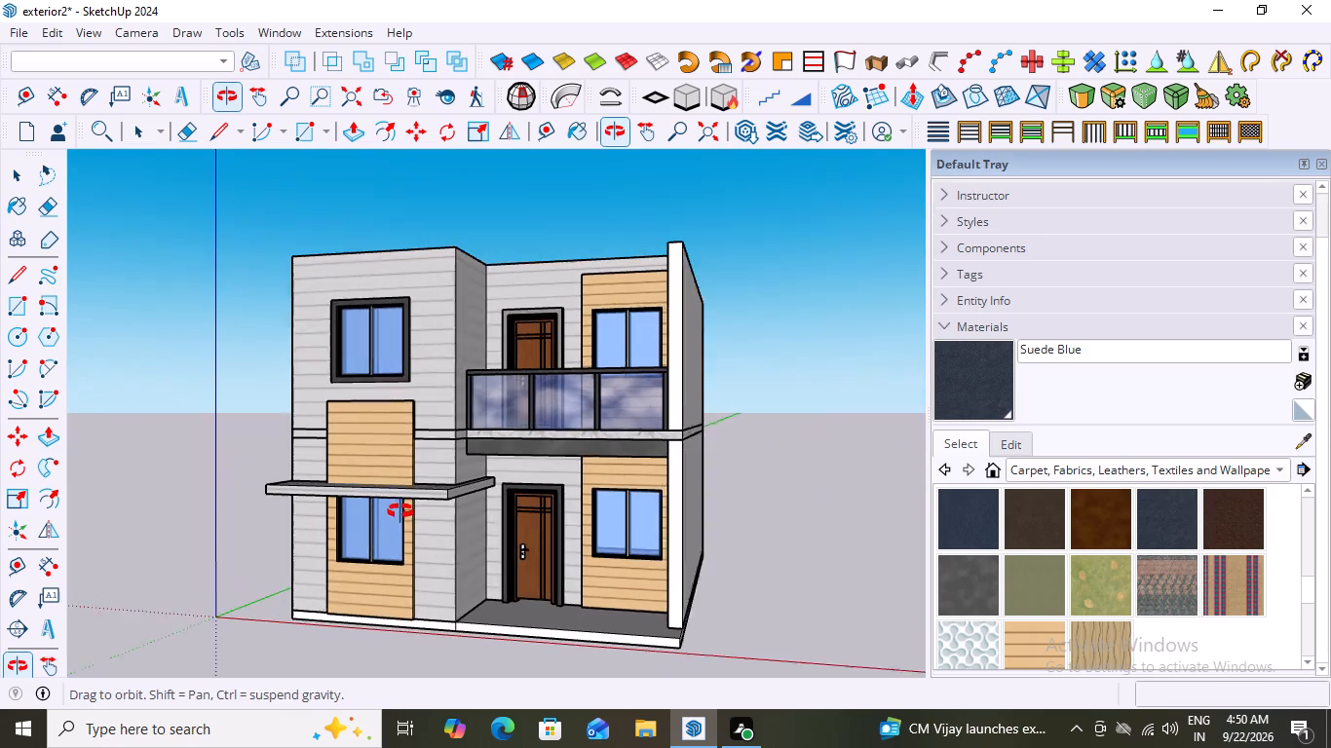
{"action": "middle_click_drag", "start_coordinate": [400, 511], "coordinate": [401, 511]}
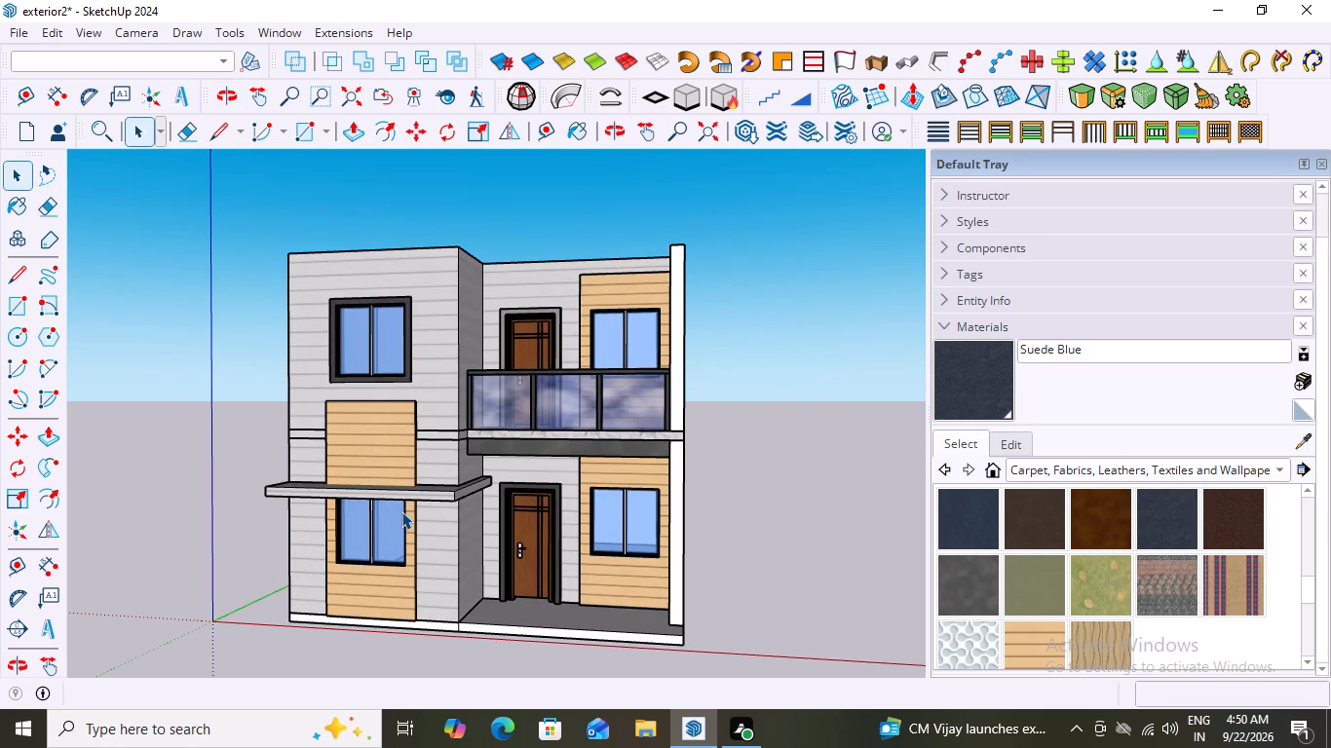
{"action": "scroll", "coordinate": [448, 576], "scroll_direction": "down", "scroll_amount": 1}
{"action": "middle_click_drag", "start_coordinate": [450, 577], "coordinate": [564, 621]}
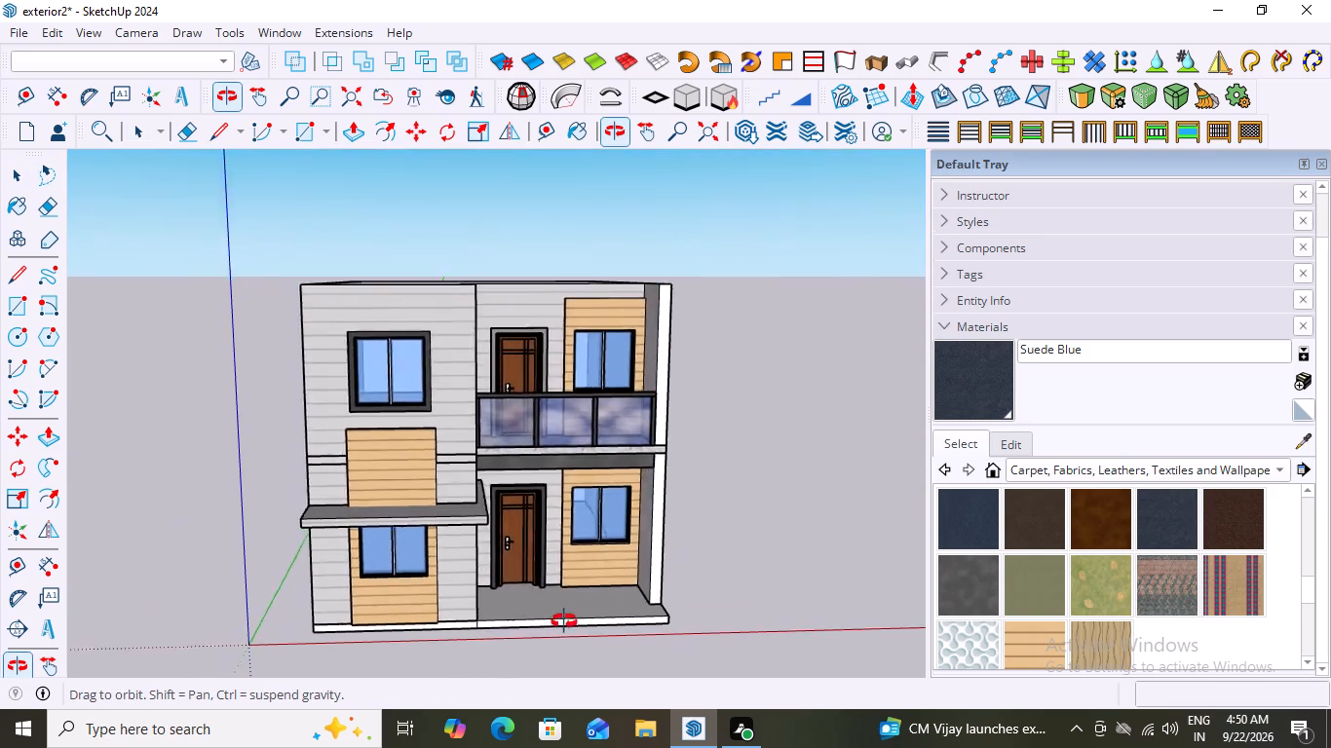
{"action": "middle_click_drag", "start_coordinate": [564, 621], "coordinate": [525, 568]}
{"action": "scroll", "coordinate": [458, 594], "scroll_direction": "down", "scroll_amount": 5}
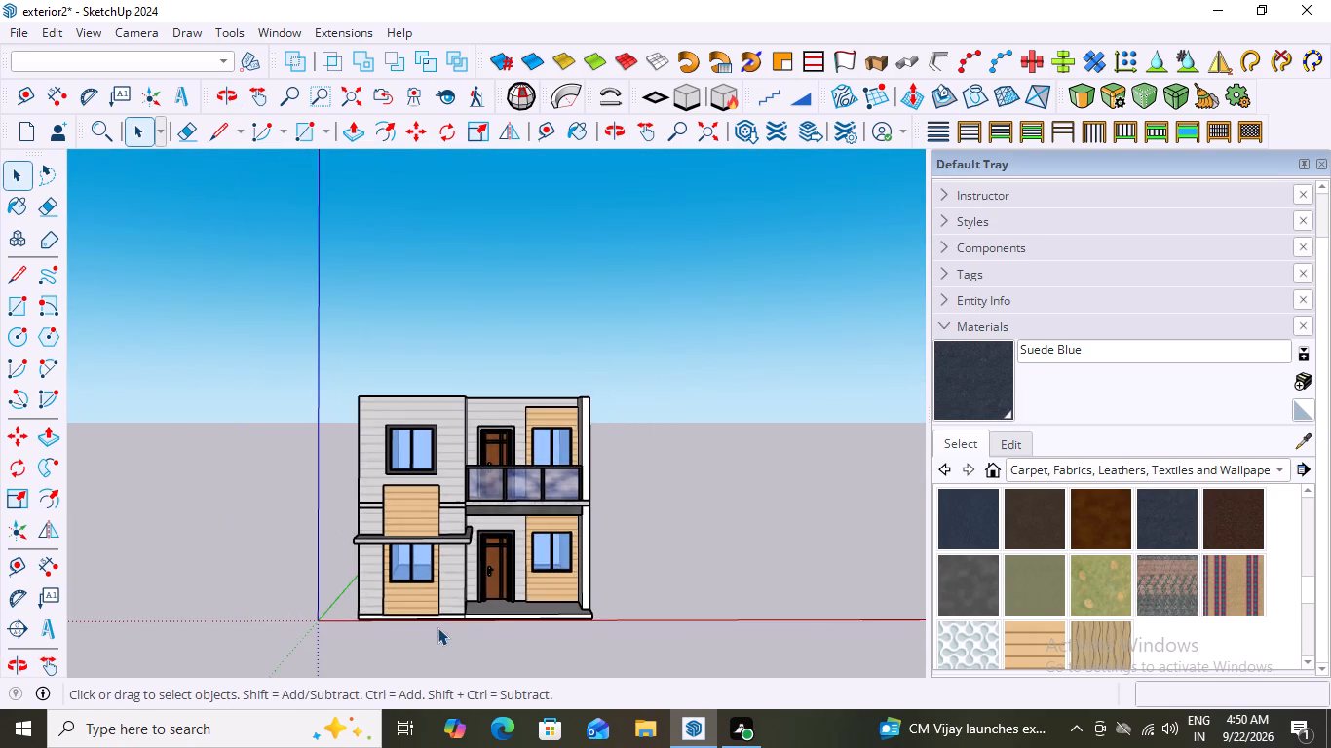
{"action": "middle_click_drag", "start_coordinate": [438, 631], "coordinate": [516, 568]}
{"action": "scroll", "coordinate": [509, 523], "scroll_direction": "down", "scroll_amount": 1}
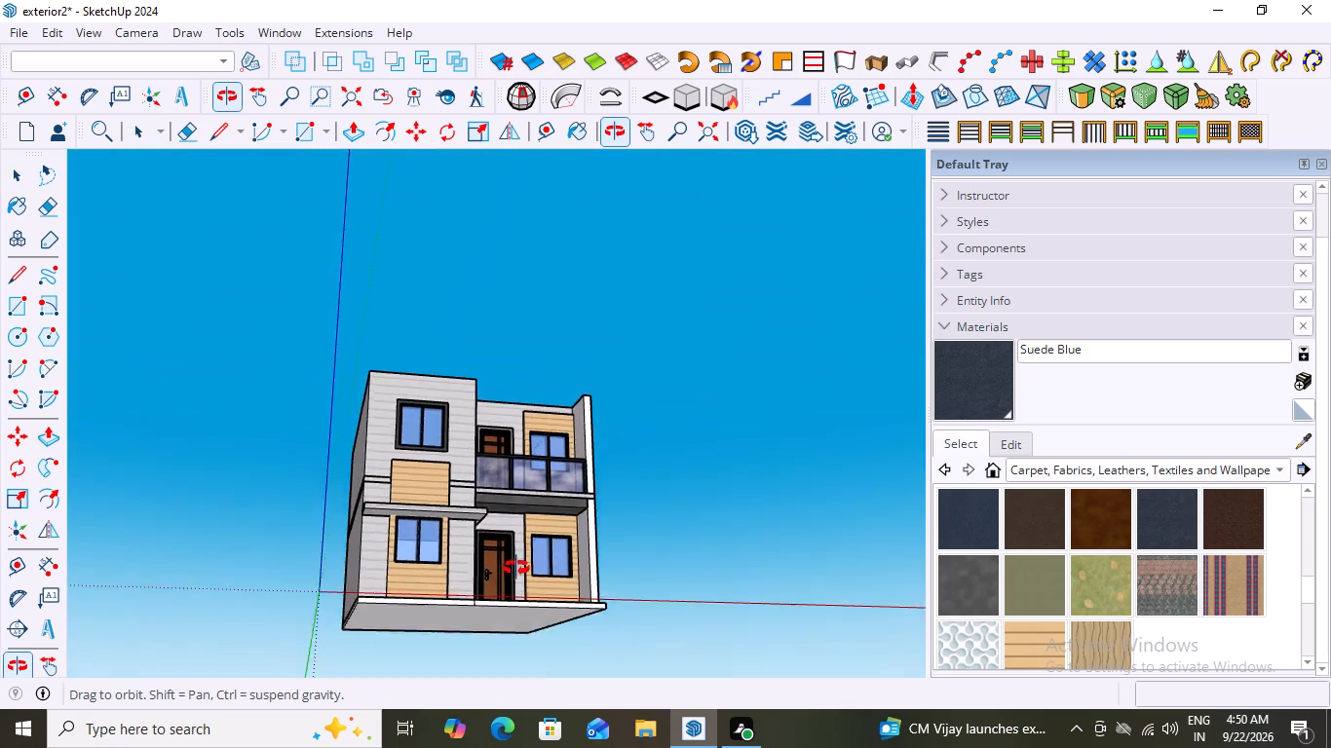
{"action": "middle_click_drag", "start_coordinate": [516, 568], "coordinate": [507, 687]}
Reopen the upper storey and Push/Pull the canopy's end face at the outer house corner inward by about 1' 7 11/16".
{"action": "scroll", "coordinate": [415, 548], "scroll_direction": "up", "scroll_amount": 10}
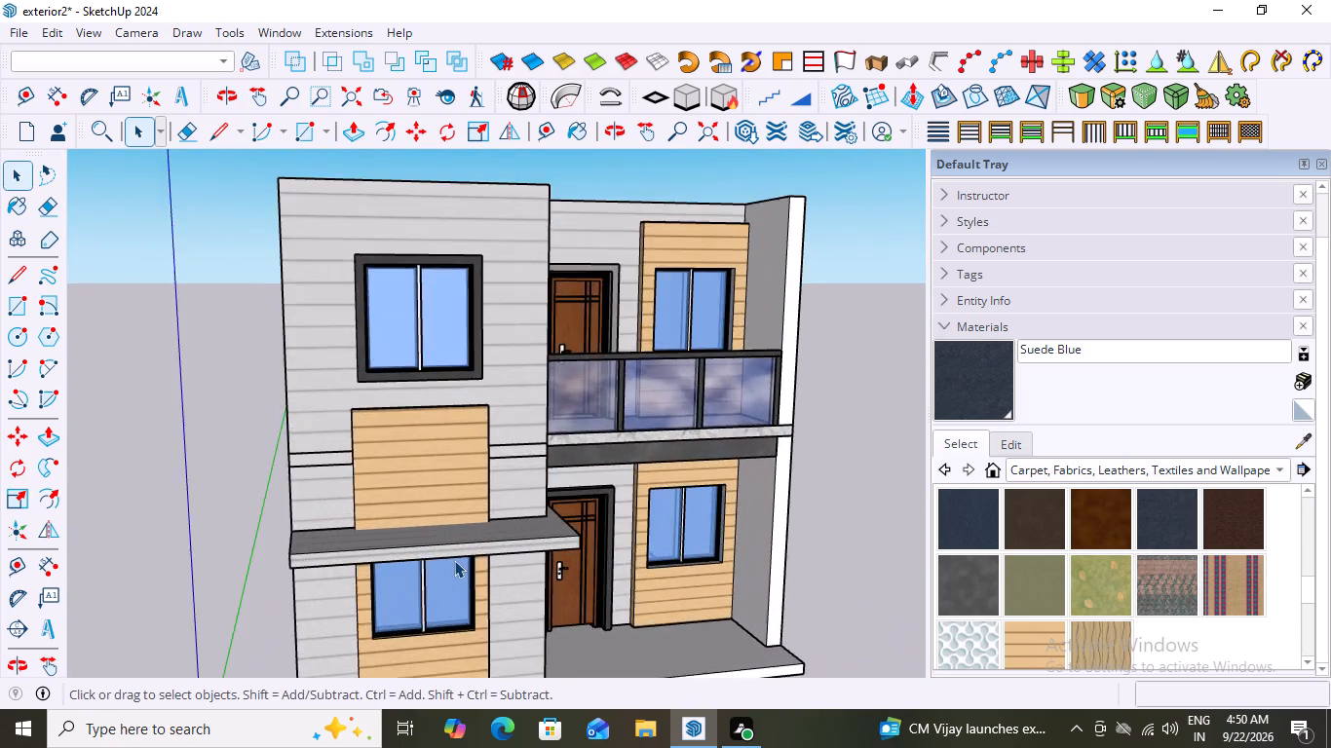
{"action": "scroll", "coordinate": [454, 560], "scroll_direction": "up", "scroll_amount": 3}
{"action": "middle_click_drag", "start_coordinate": [268, 558], "coordinate": [351, 591]}
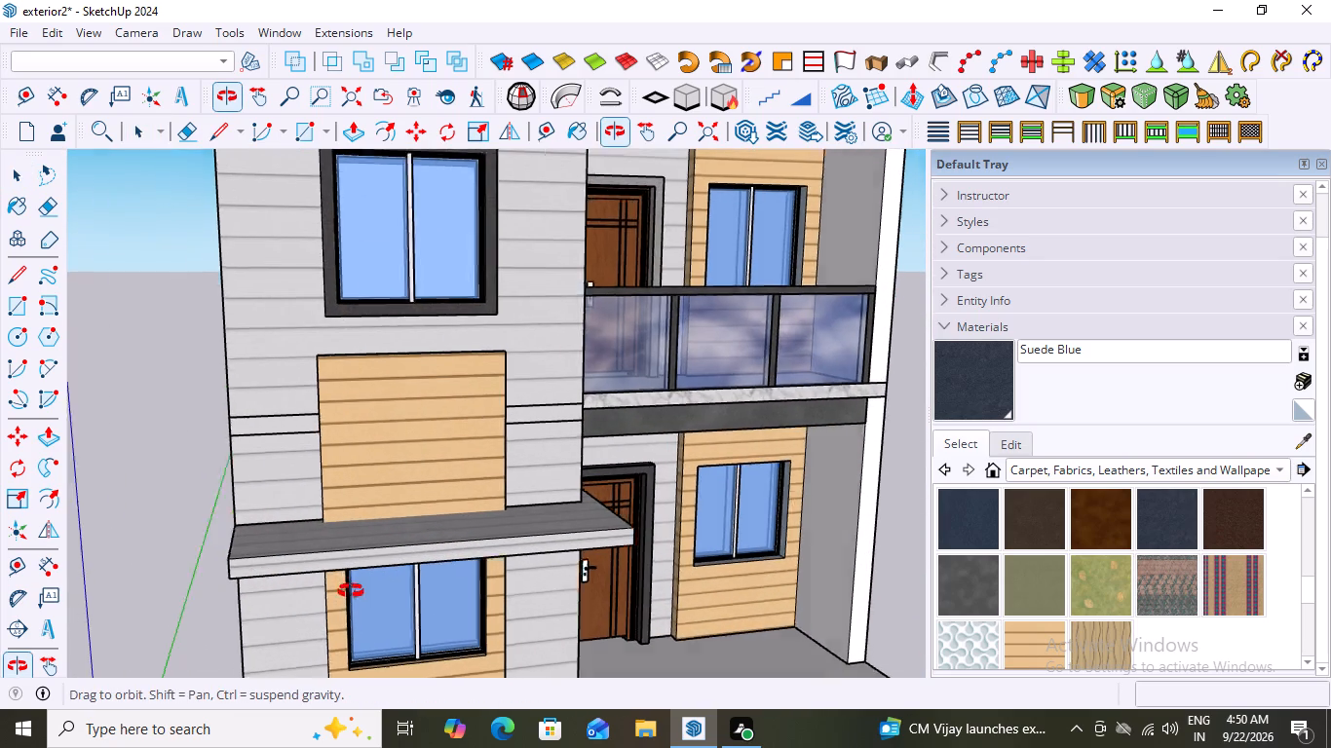
{"action": "middle_click_drag", "start_coordinate": [351, 591], "coordinate": [522, 601]}
{"action": "scroll", "coordinate": [450, 648], "scroll_direction": "up", "scroll_amount": 2}
{"action": "double_click", "coordinate": [475, 621]}
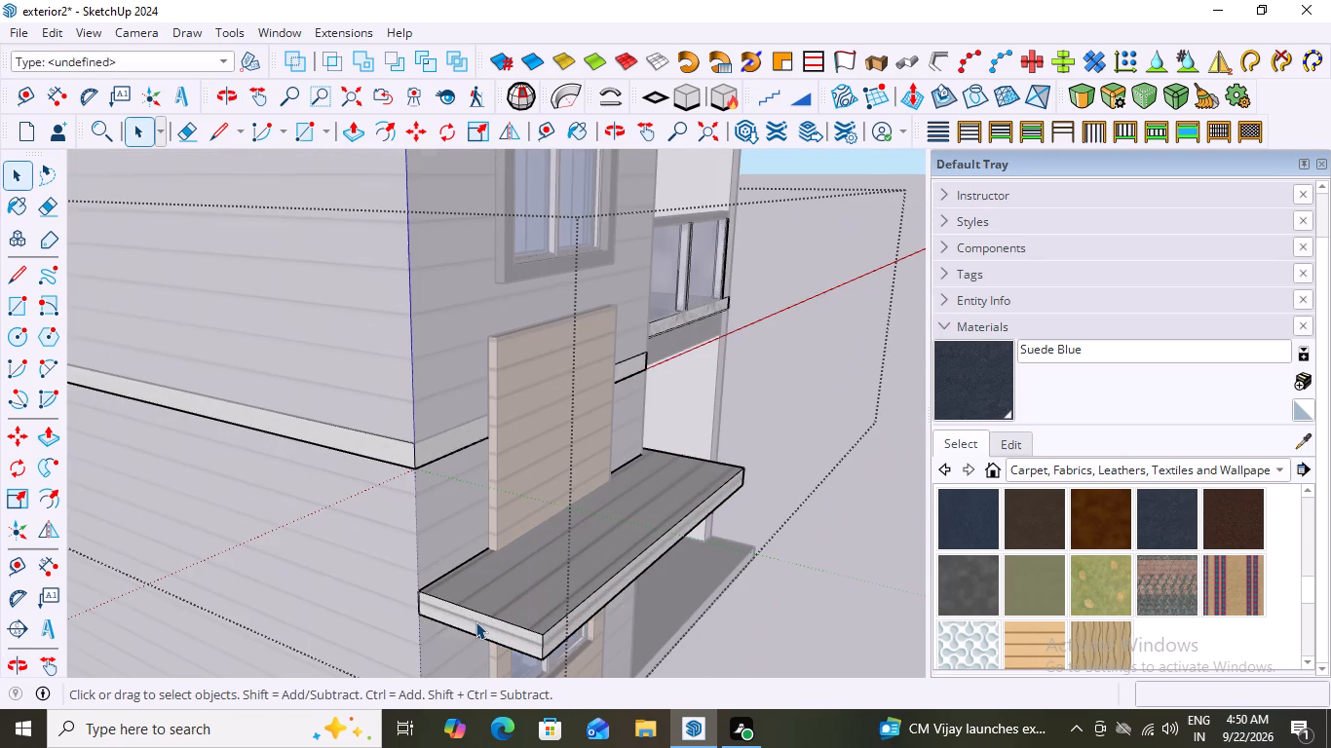
{"action": "left_click", "coordinate": [475, 623]}
{"action": "key", "text": "p"}
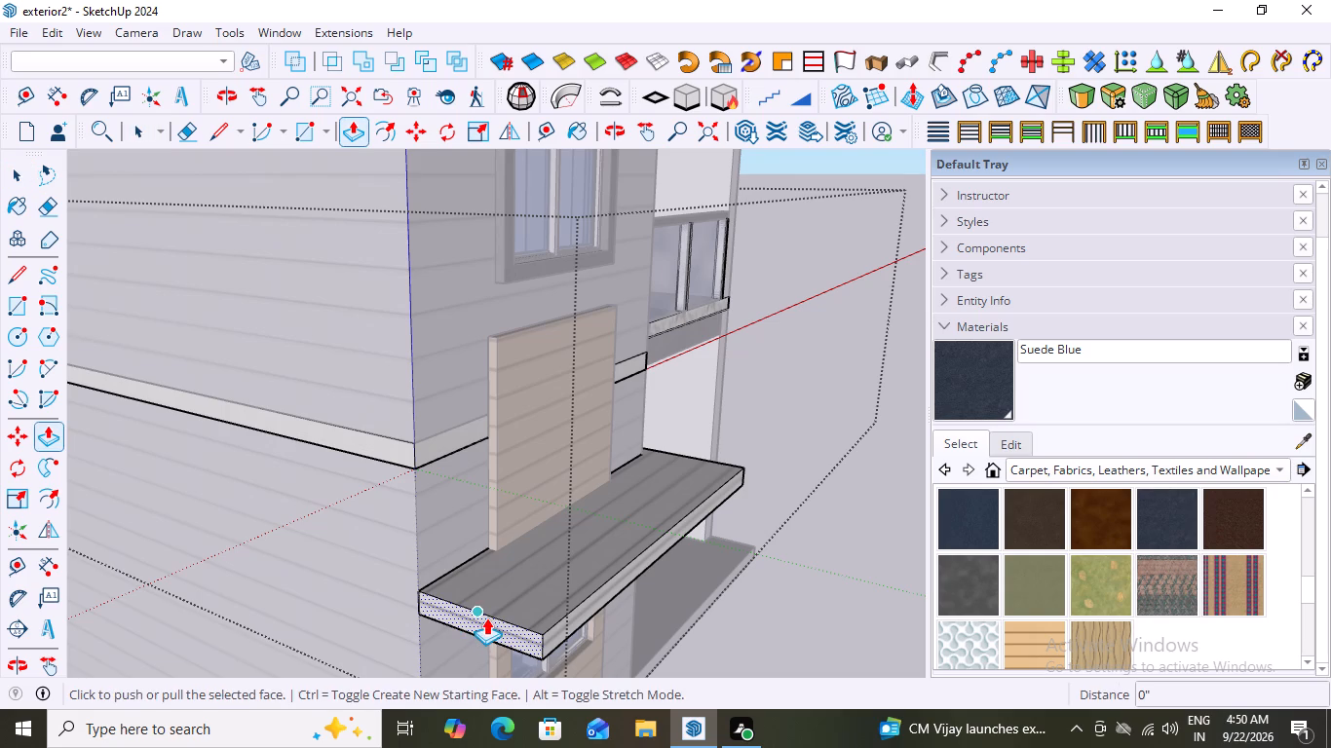
{"action": "left_click", "coordinate": [486, 617]}
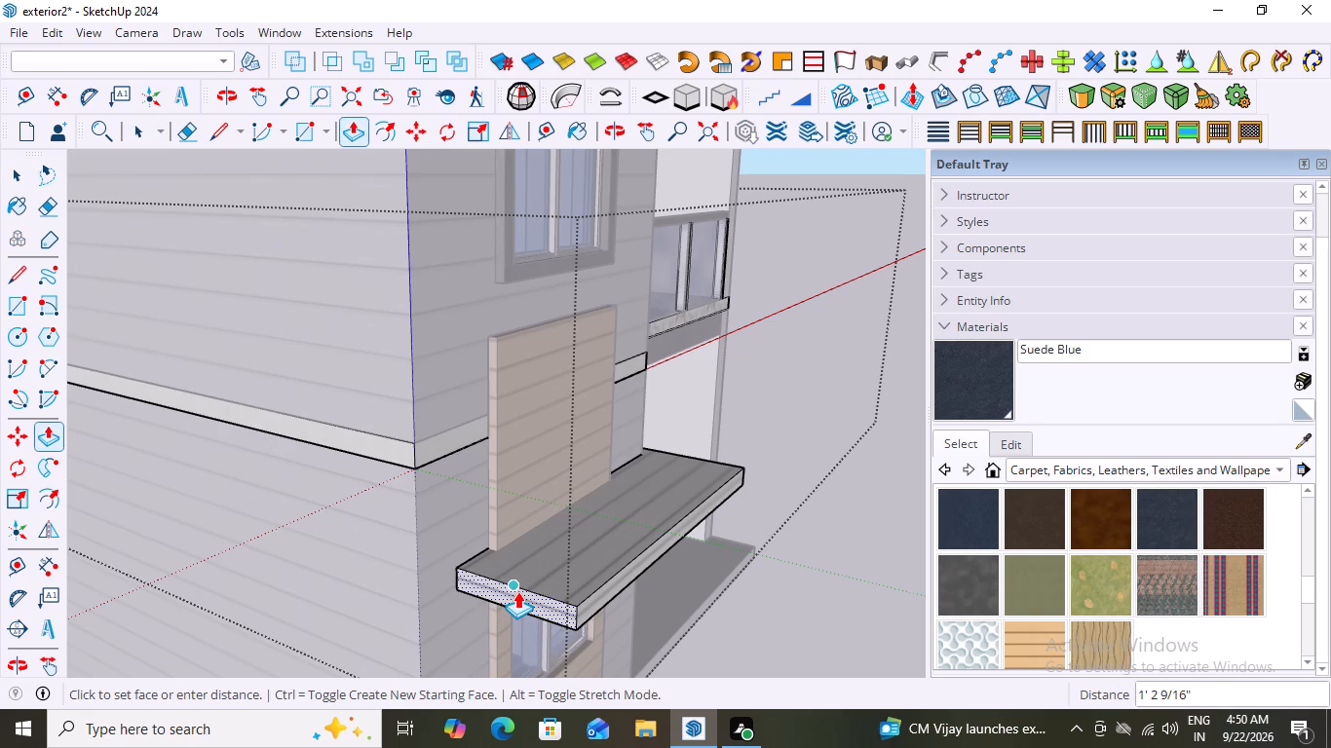
{"action": "middle_click_drag", "start_coordinate": [517, 591], "coordinate": [447, 597]}
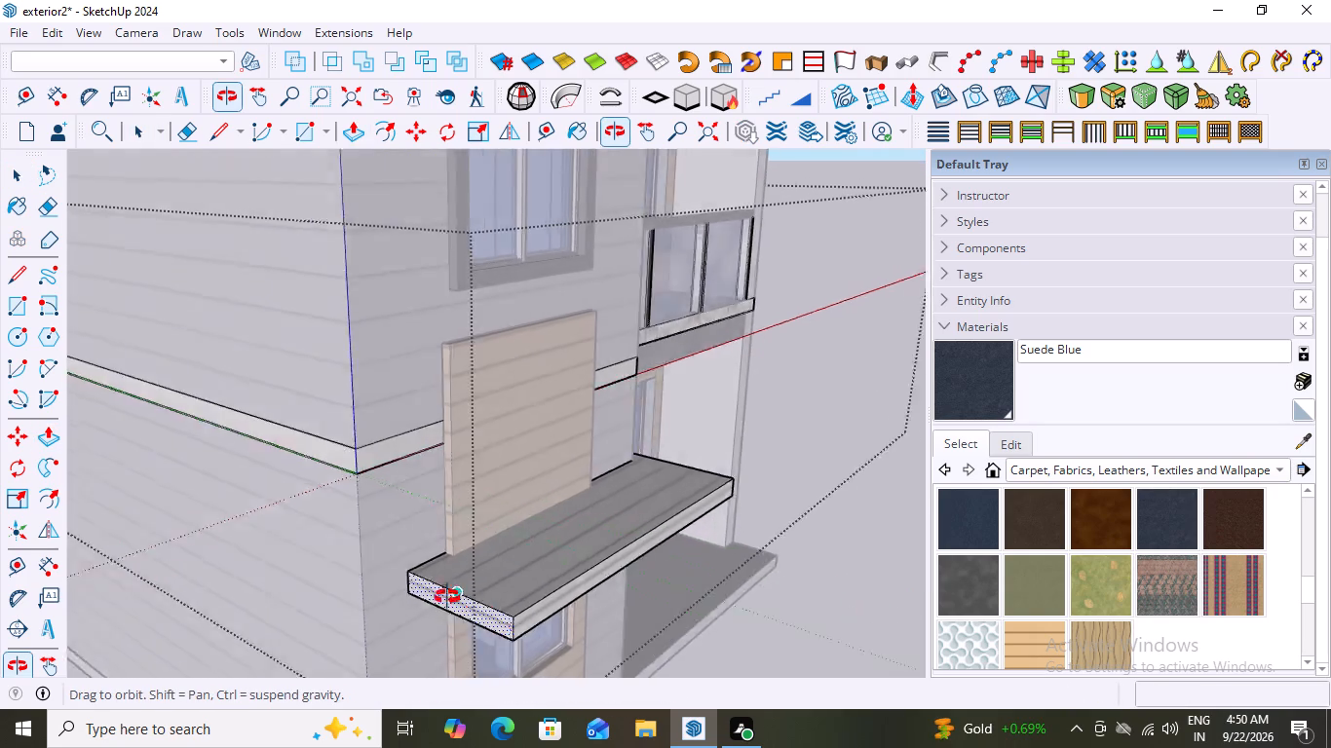
{"action": "middle_click_drag", "start_coordinate": [447, 597], "coordinate": [348, 542]}
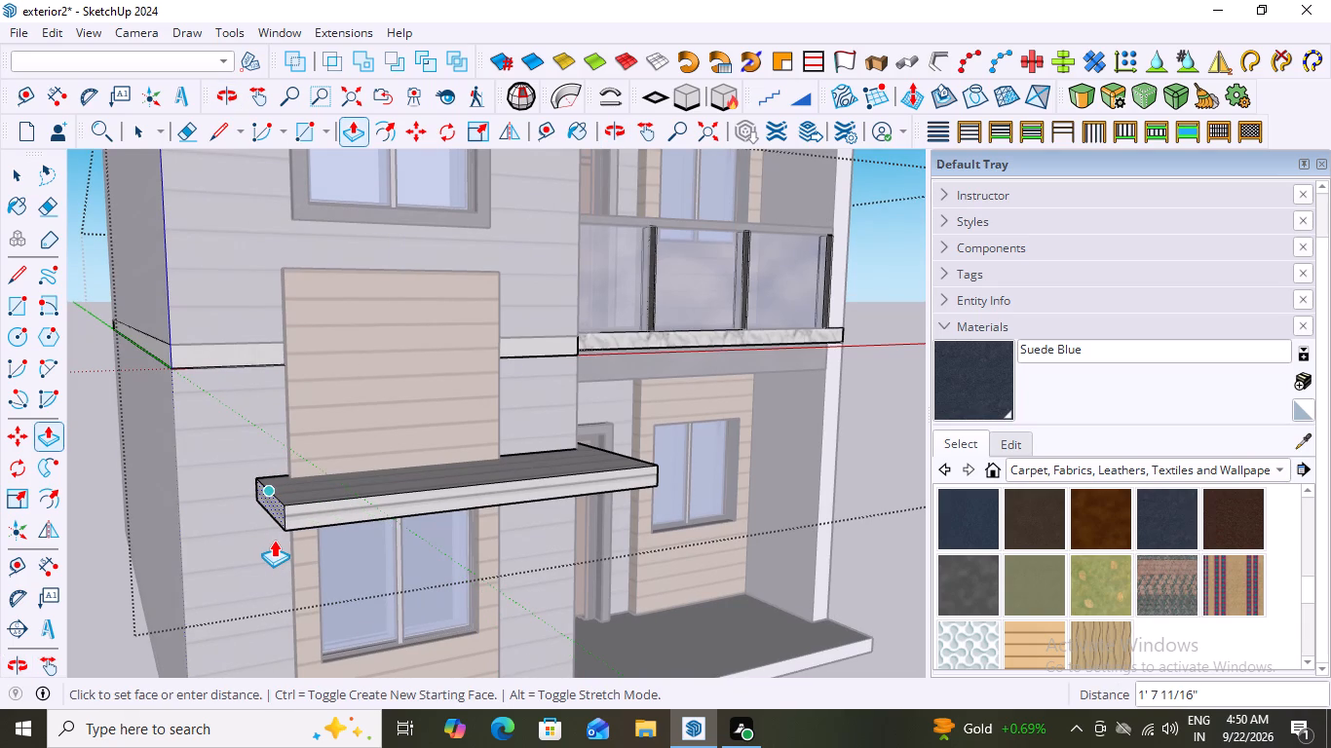
{"action": "left_click", "coordinate": [274, 540]}
{"action": "key", "text": "space"}
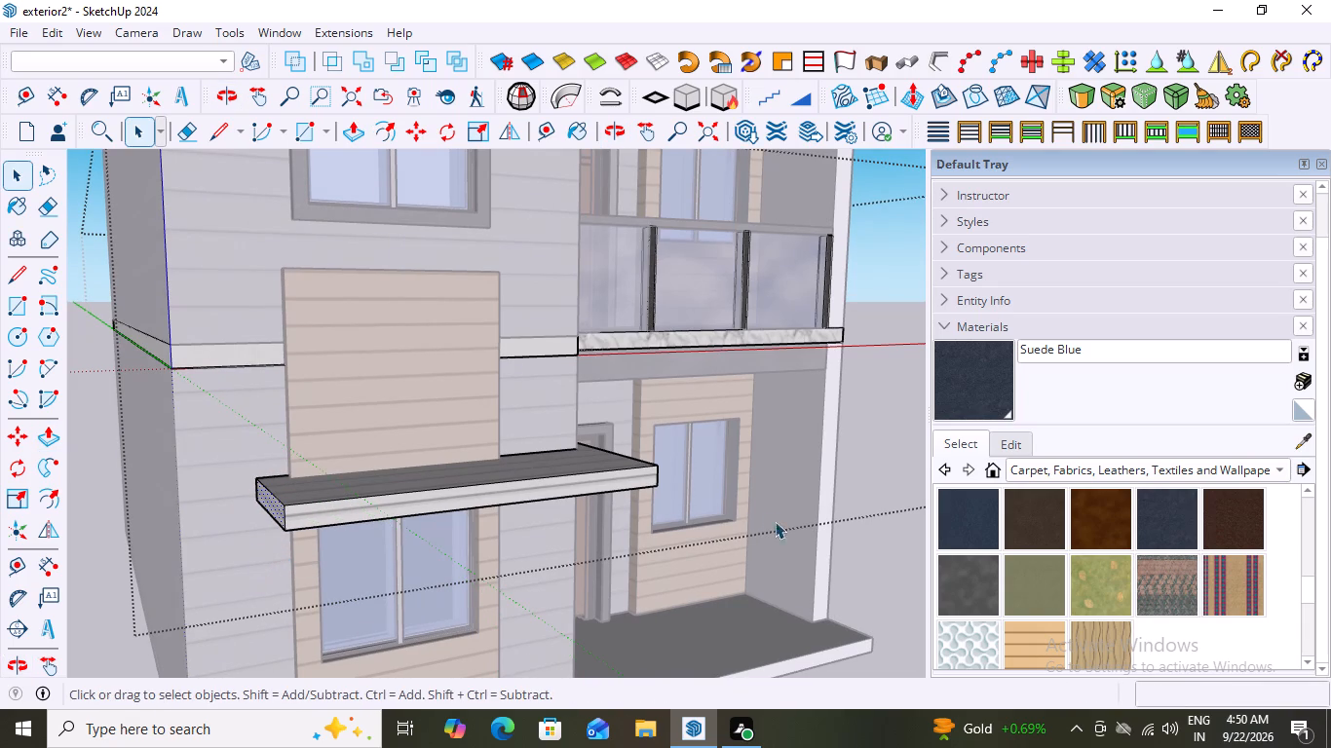
{"action": "left_click", "coordinate": [875, 468]}
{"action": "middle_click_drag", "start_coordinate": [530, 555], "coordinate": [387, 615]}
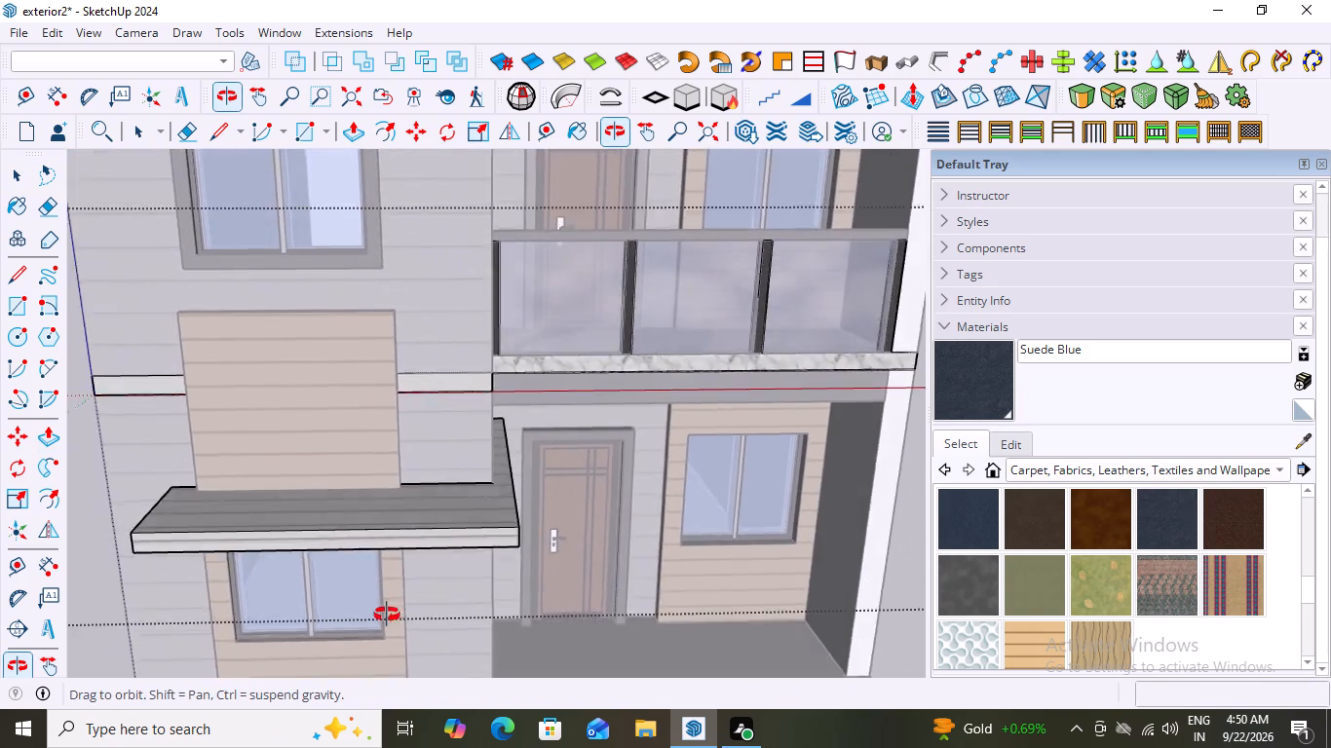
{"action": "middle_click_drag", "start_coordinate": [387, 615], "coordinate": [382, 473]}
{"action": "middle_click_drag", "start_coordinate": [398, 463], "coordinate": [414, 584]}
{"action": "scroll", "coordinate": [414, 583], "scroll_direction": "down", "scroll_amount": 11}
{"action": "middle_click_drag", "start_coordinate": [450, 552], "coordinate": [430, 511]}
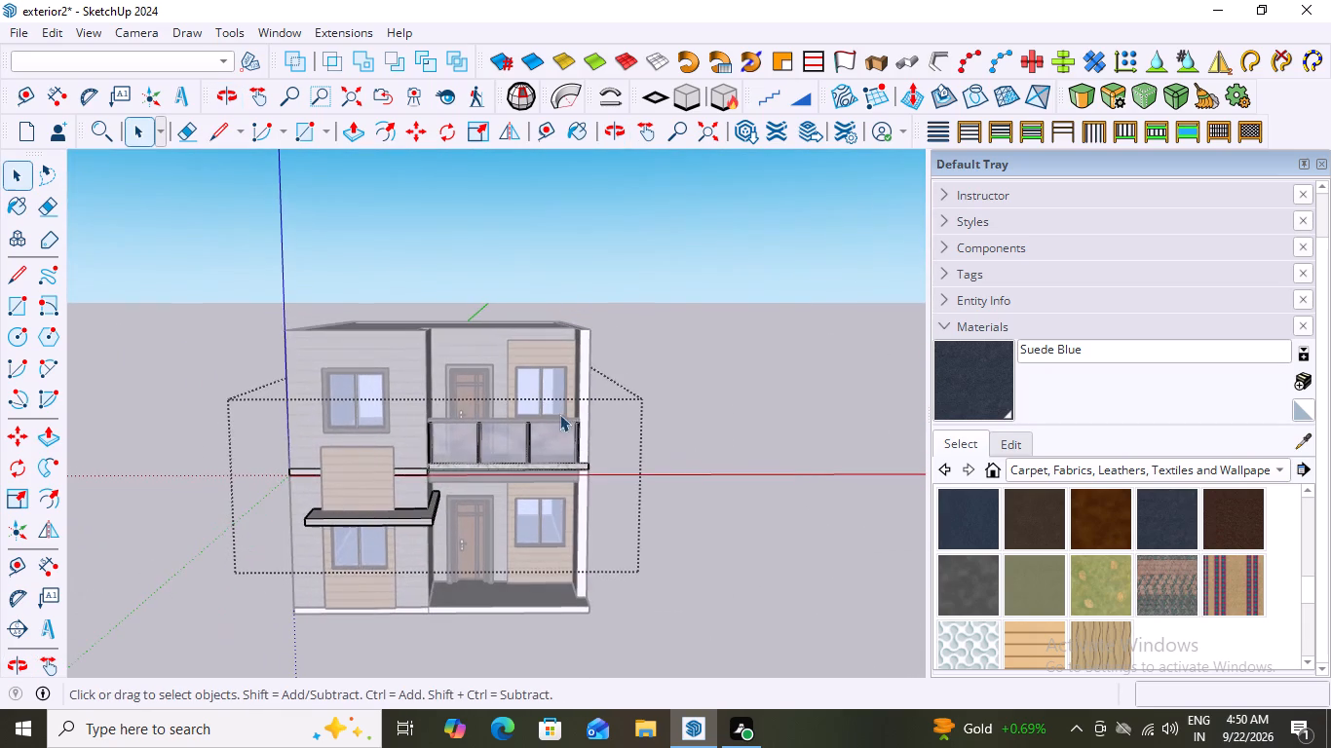
Erase the seam edge on the underside between the canopy slab and its side strip inside the upper storey, and leave the storey.
{"action": "double_click", "coordinate": [683, 317]}
{"action": "middle_click", "coordinate": [500, 498]}
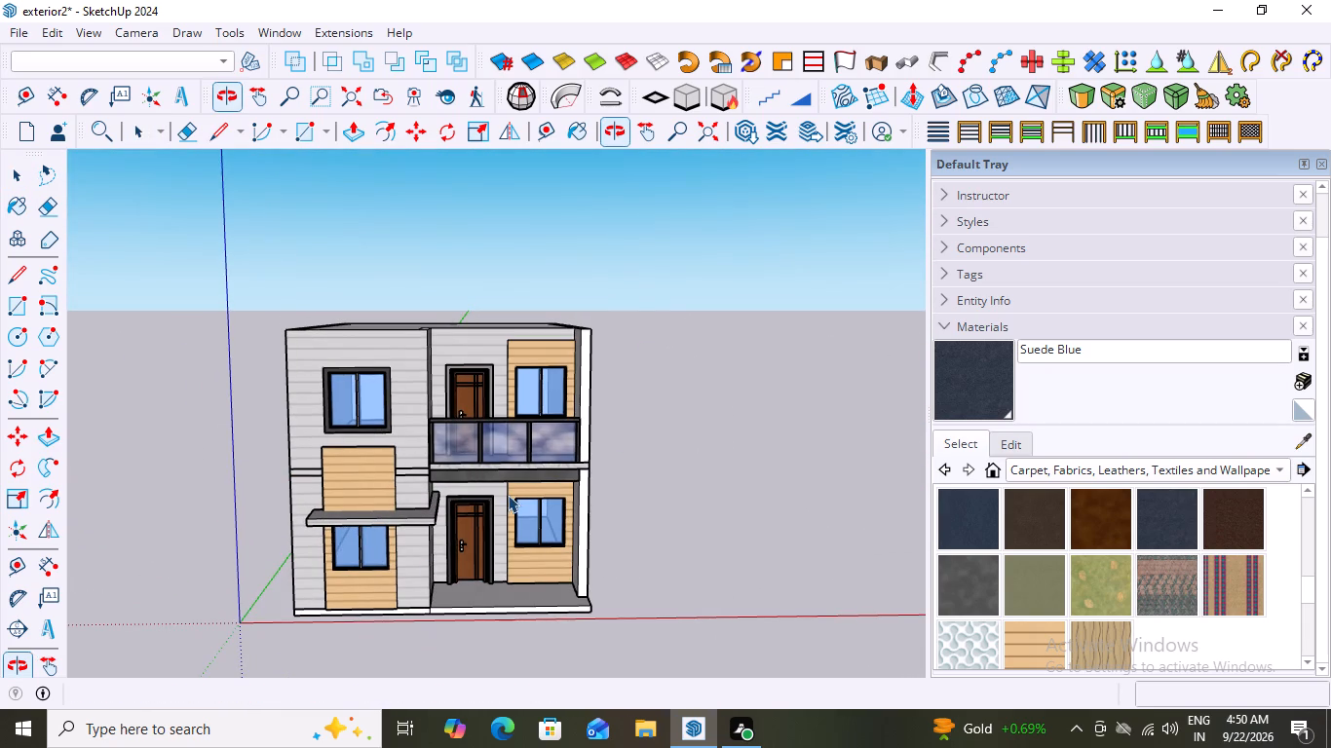
{"action": "scroll", "coordinate": [410, 567], "scroll_direction": "up", "scroll_amount": 2}
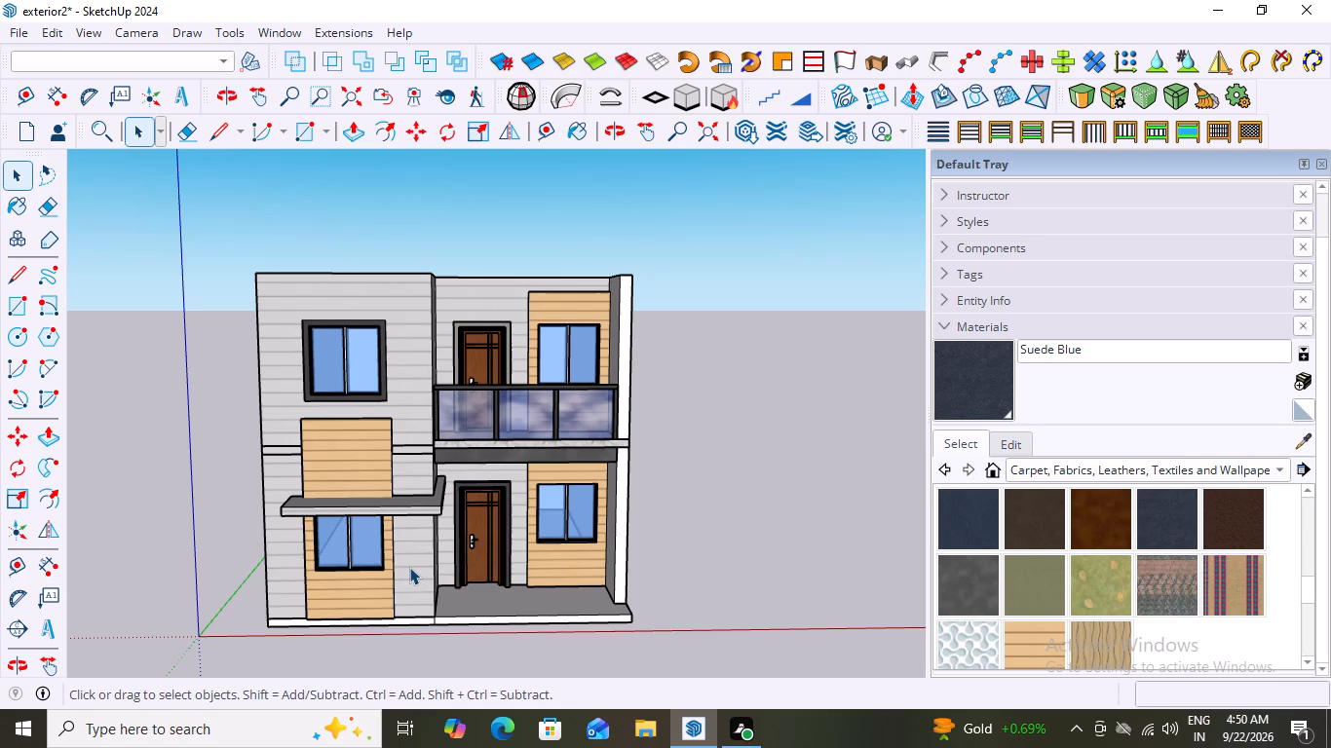
{"action": "middle_click_drag", "start_coordinate": [435, 505], "coordinate": [474, 317]}
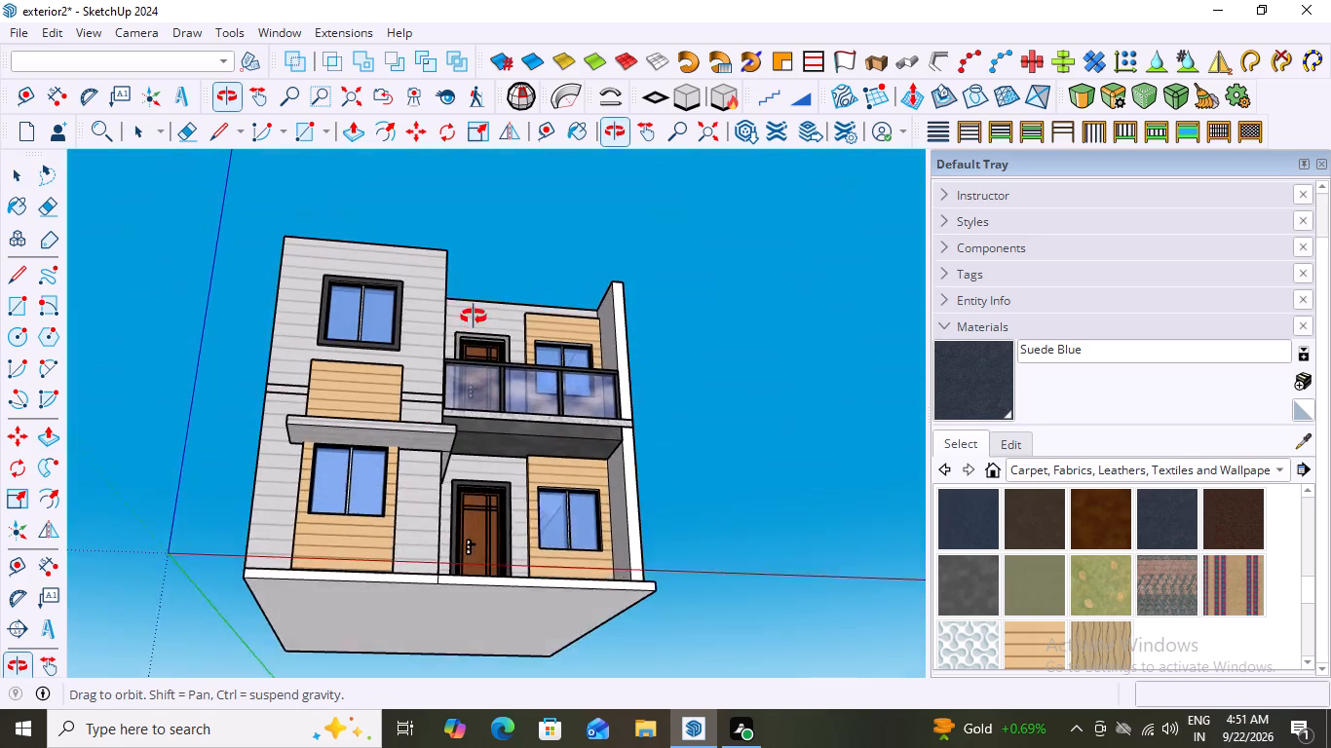
{"action": "middle_click_drag", "start_coordinate": [474, 317], "coordinate": [451, 324]}
{"action": "scroll", "coordinate": [505, 576], "scroll_direction": "up", "scroll_amount": 10}
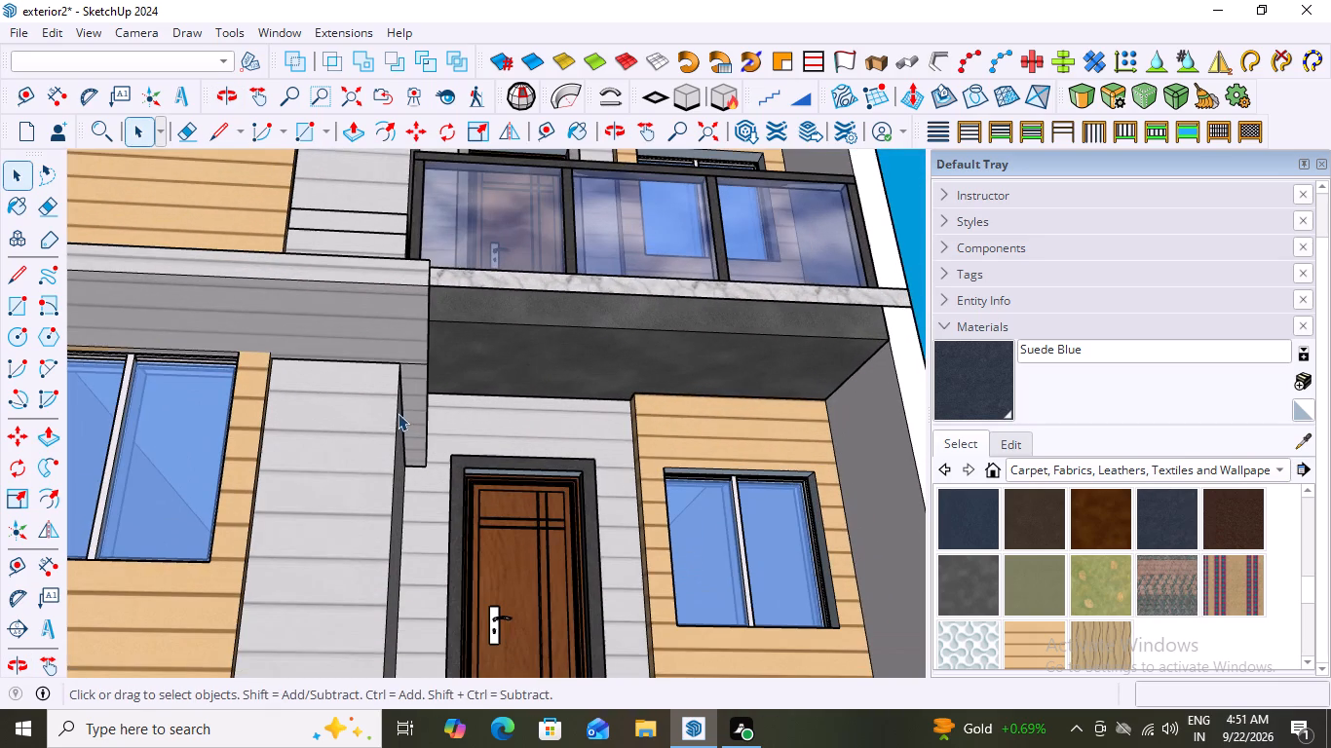
{"action": "left_click", "coordinate": [415, 362]}
{"action": "double_click", "coordinate": [415, 362]}
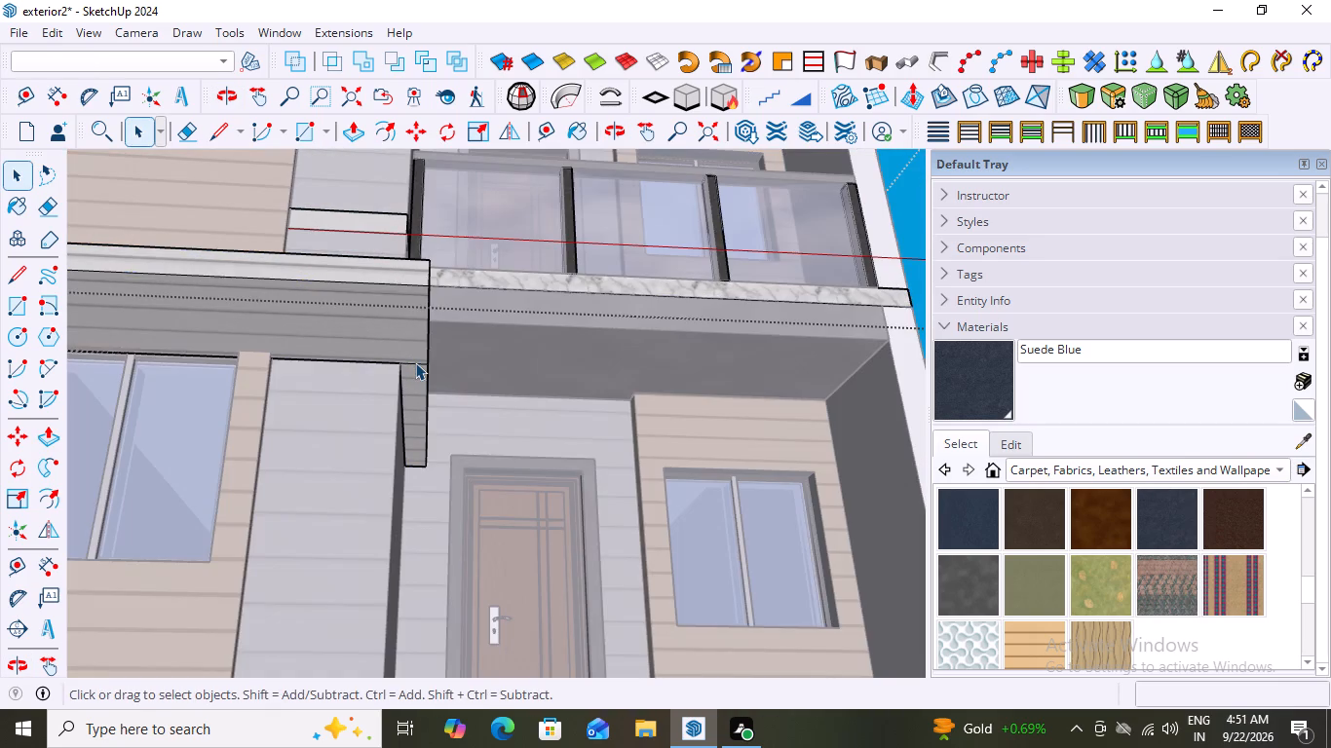
{"action": "scroll", "coordinate": [415, 362], "scroll_direction": "up", "scroll_amount": 7}
{"action": "left_click", "coordinate": [416, 369]}
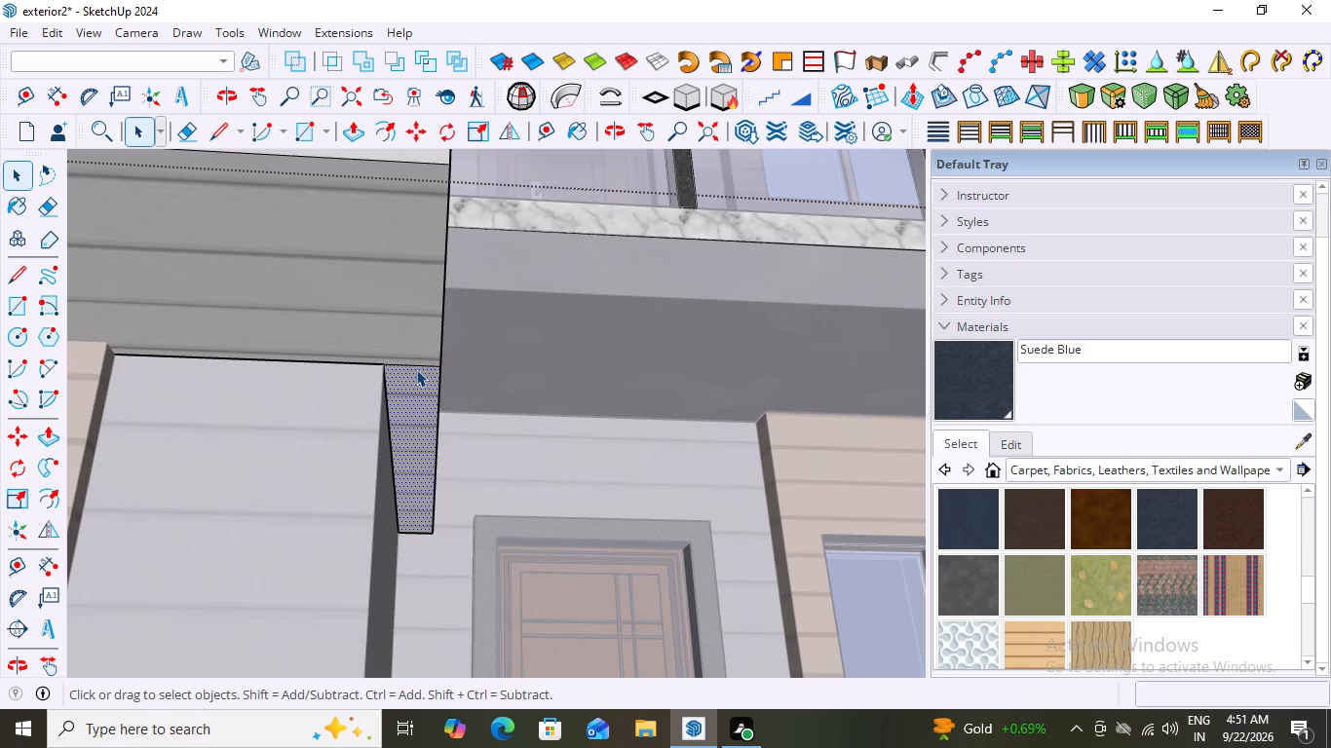
{"action": "left_click", "coordinate": [417, 363]}
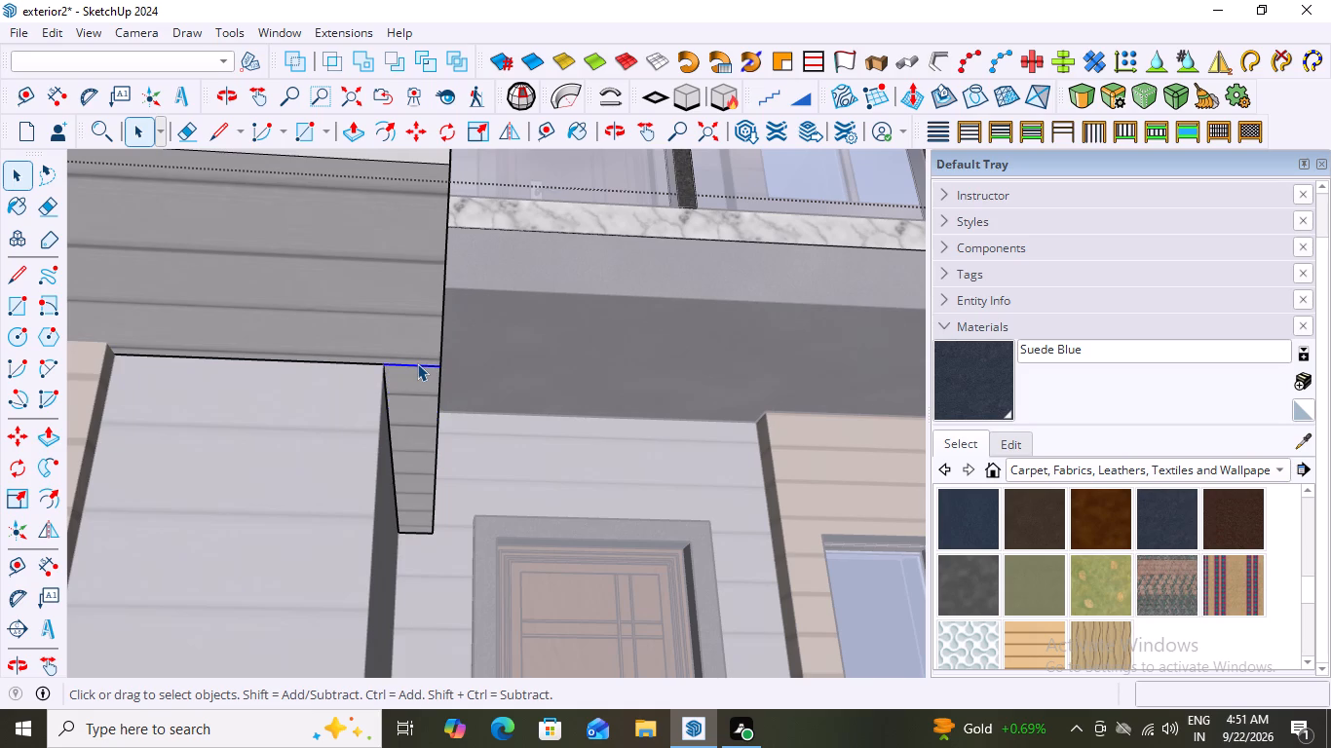
{"action": "key", "text": "Delete"}
{"action": "scroll", "coordinate": [422, 389], "scroll_direction": "down", "scroll_amount": 16}
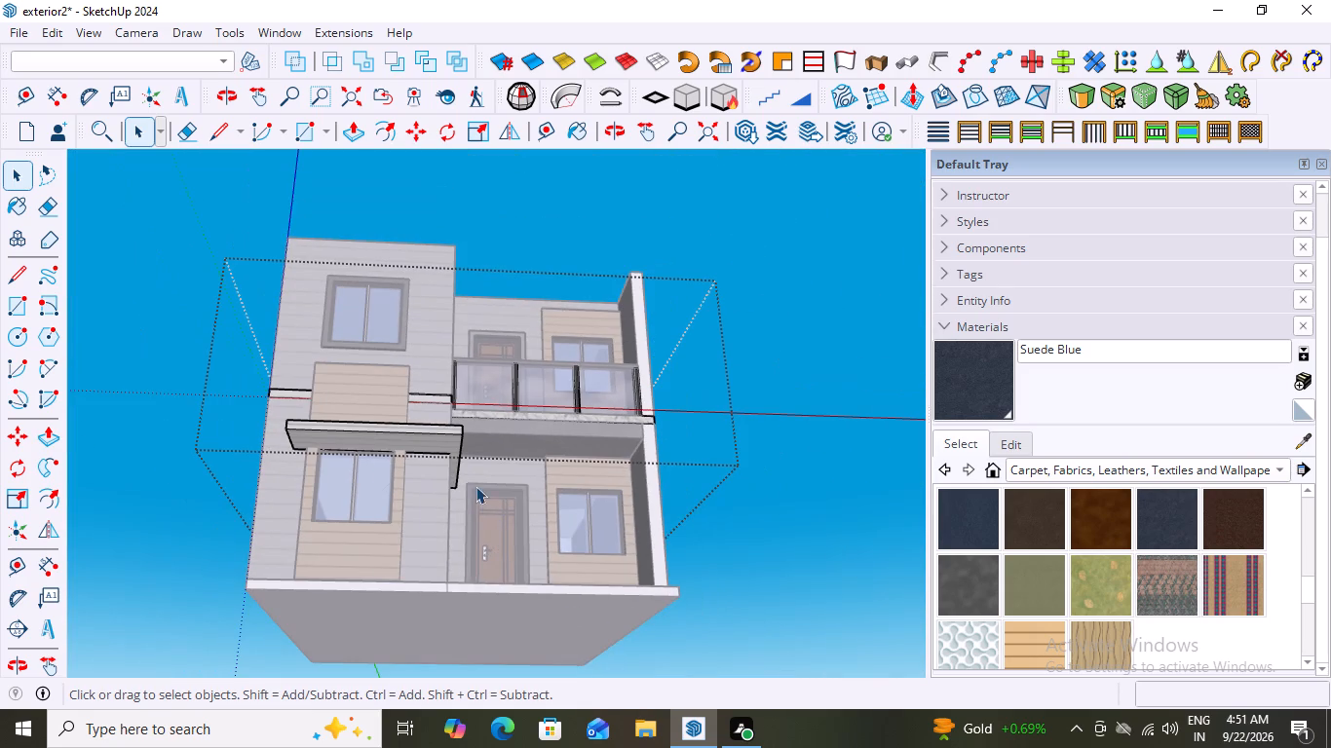
{"action": "middle_click_drag", "start_coordinate": [527, 436], "coordinate": [564, 684]}
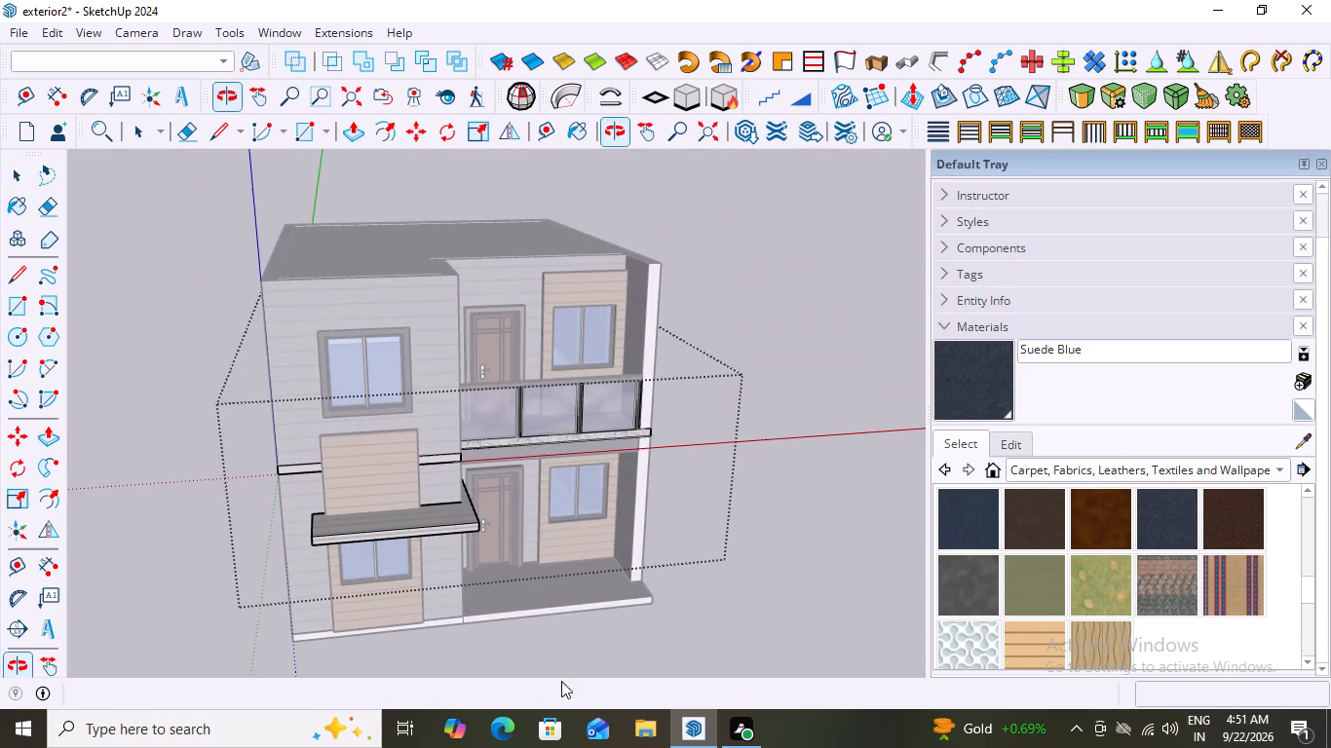
{"action": "key", "text": "space"}
{"action": "left_click", "coordinate": [777, 310]}
Examine the wrapped canopy against the front facade and entrance from several angles and distances.
{"action": "middle_click_drag", "start_coordinate": [625, 467], "coordinate": [440, 452]}
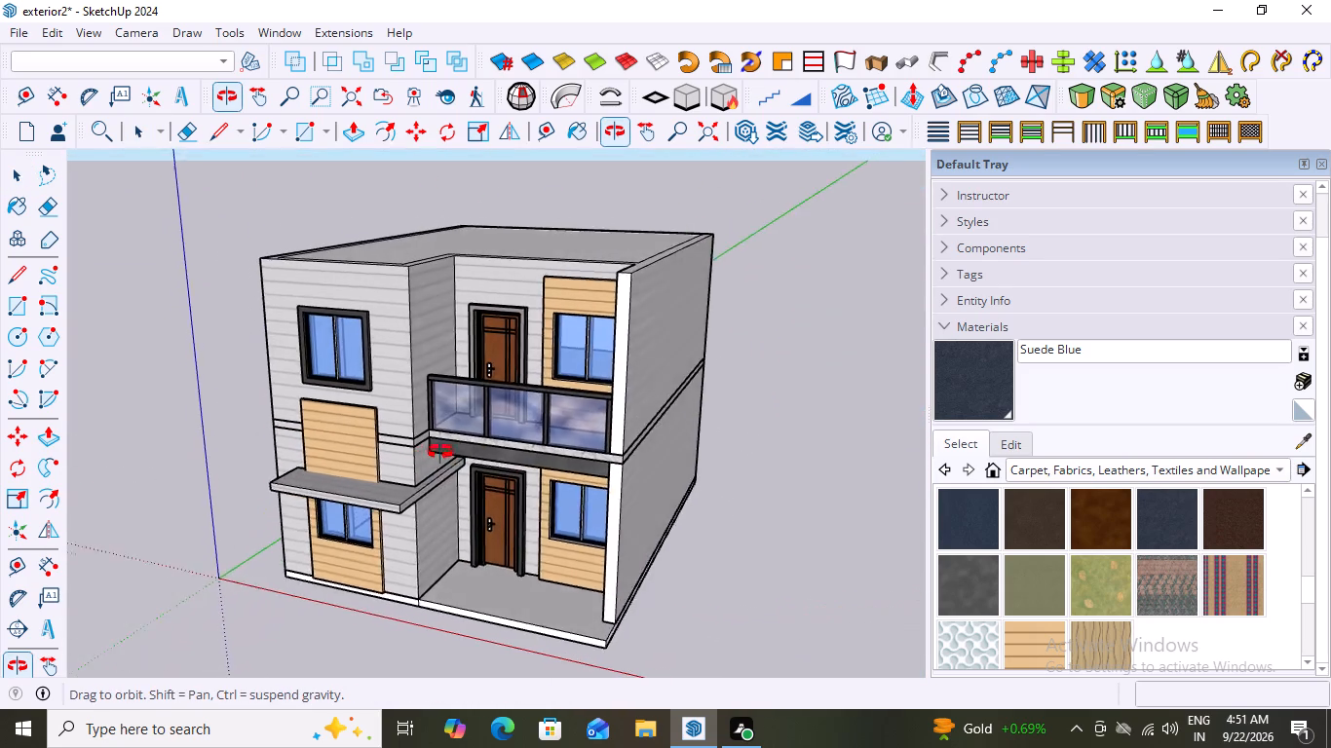
{"action": "middle_click_drag", "start_coordinate": [440, 452], "coordinate": [519, 433]}
{"action": "scroll", "coordinate": [561, 410], "scroll_direction": "down", "scroll_amount": 6}
{"action": "middle_click_drag", "start_coordinate": [372, 522], "coordinate": [434, 499]}
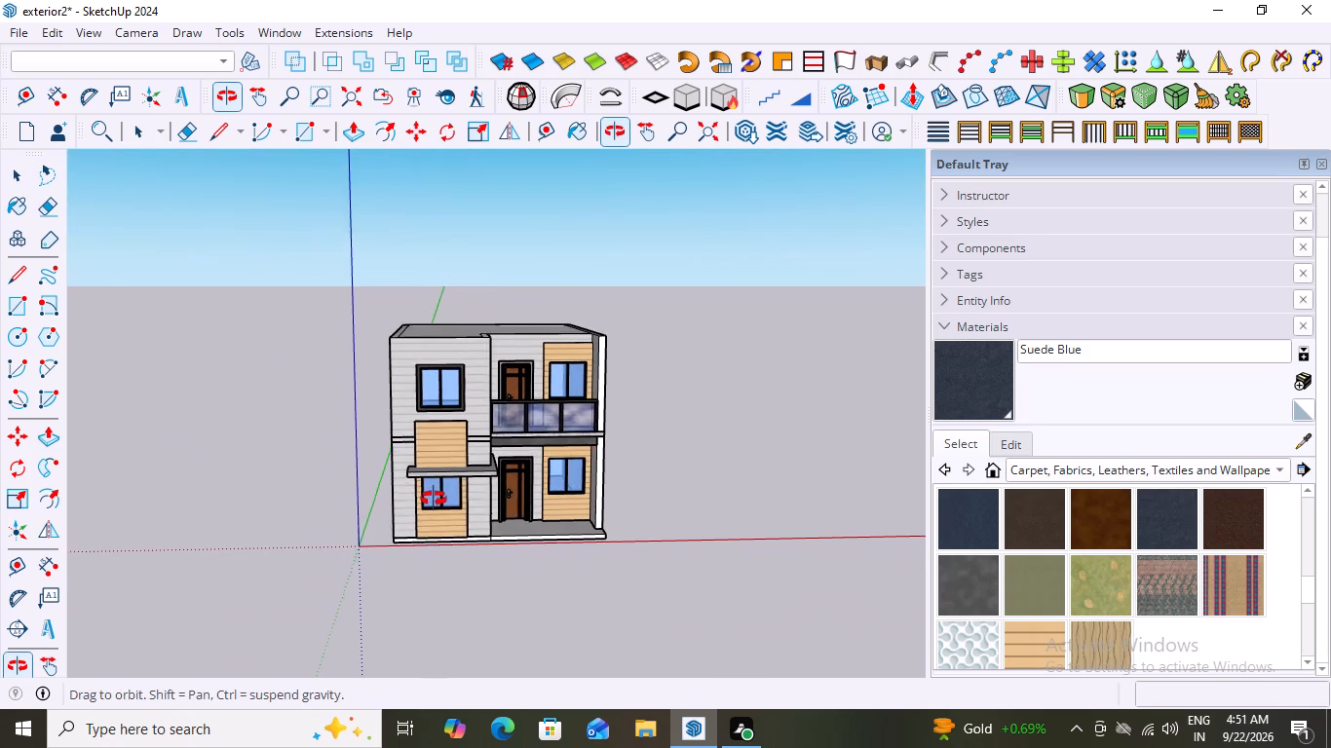
{"action": "middle_click_drag", "start_coordinate": [434, 499], "coordinate": [432, 499]}
{"action": "scroll", "coordinate": [514, 475], "scroll_direction": "up", "scroll_amount": 8}
{"action": "middle_click_drag", "start_coordinate": [495, 475], "coordinate": [275, 483]}
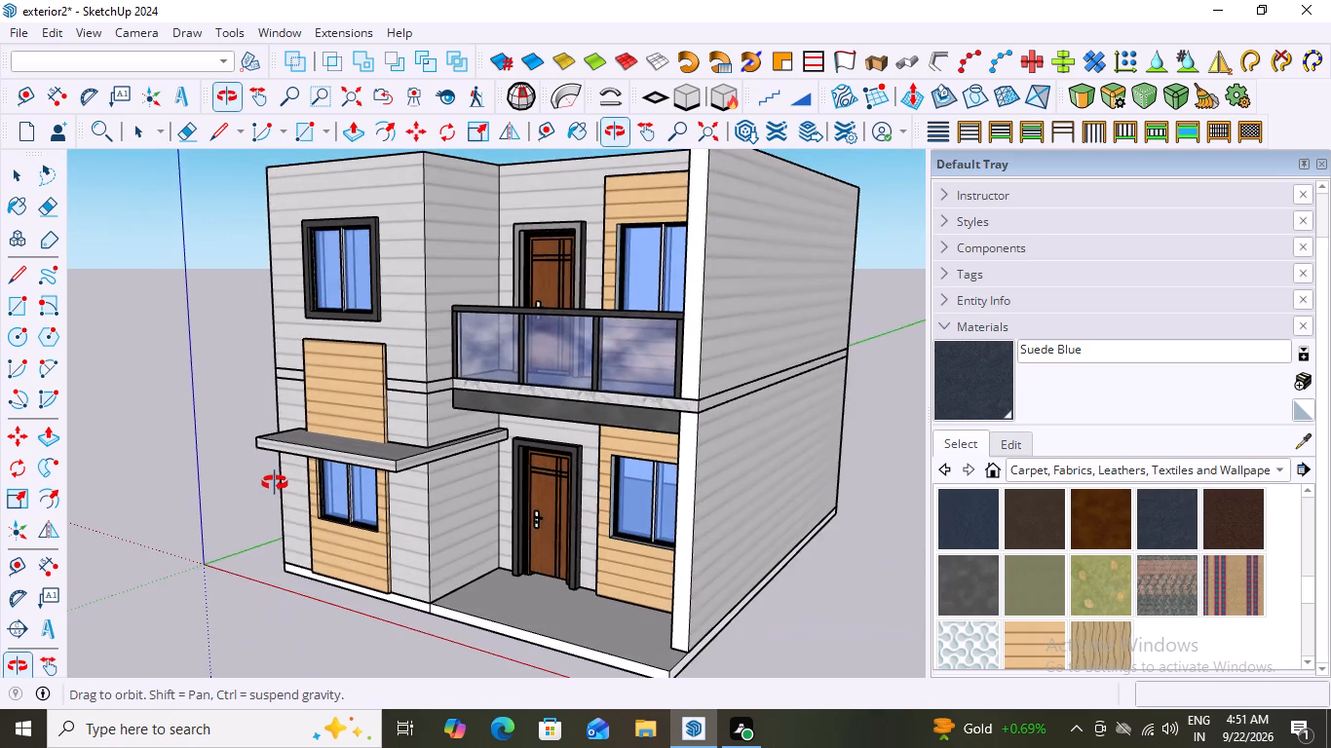
{"action": "middle_click_drag", "start_coordinate": [275, 483], "coordinate": [525, 449]}
{"action": "middle_click_drag", "start_coordinate": [500, 472], "coordinate": [277, 505]}
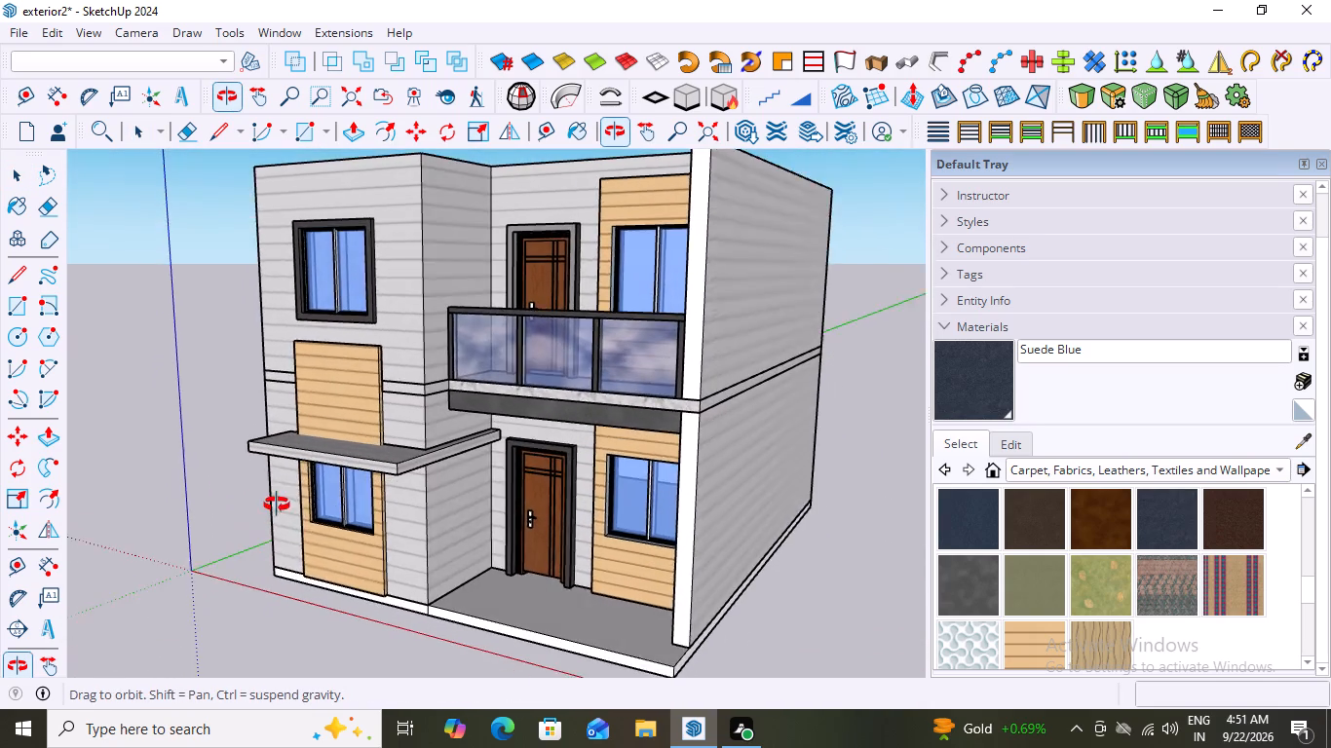
{"action": "middle_click_drag", "start_coordinate": [277, 505], "coordinate": [476, 490]}
{"action": "scroll", "coordinate": [476, 490], "scroll_direction": "down", "scroll_amount": 6}
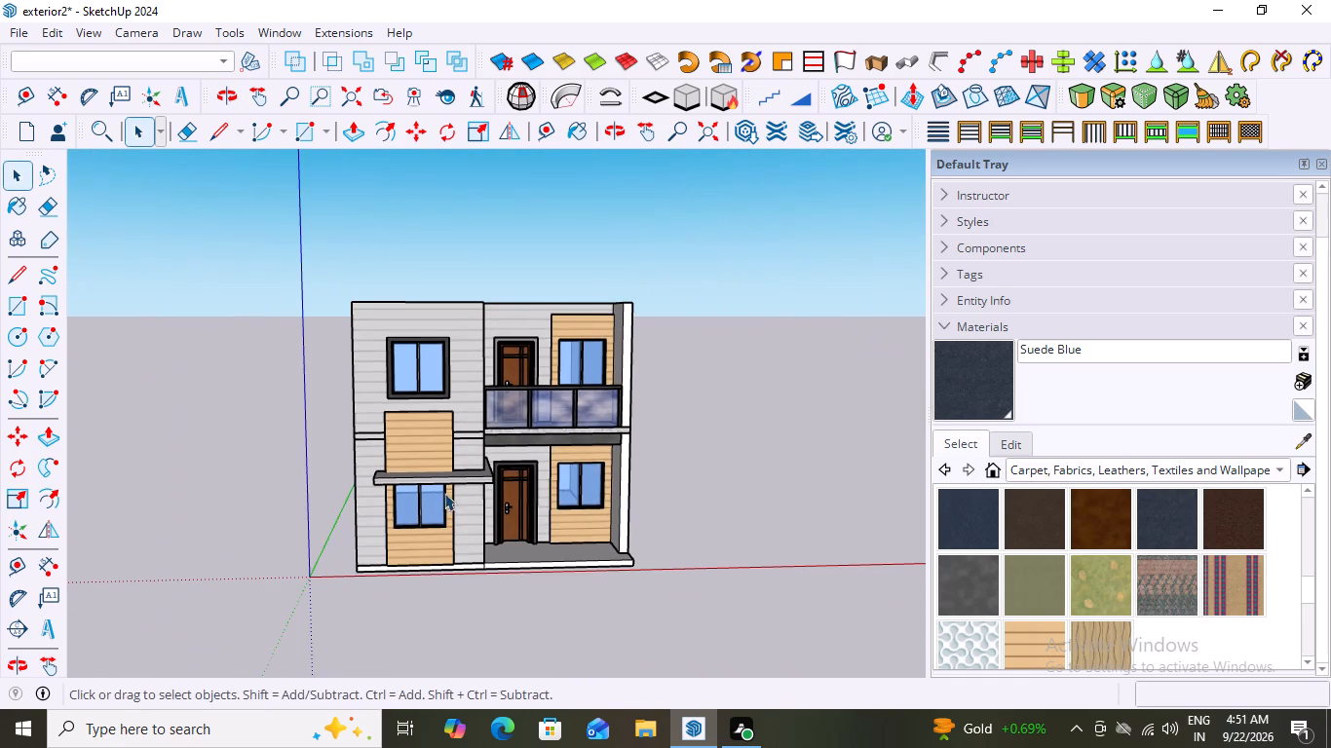
{"action": "middle_click_drag", "start_coordinate": [449, 475], "coordinate": [431, 447]}
{"action": "scroll", "coordinate": [401, 483], "scroll_direction": "up", "scroll_amount": 2}
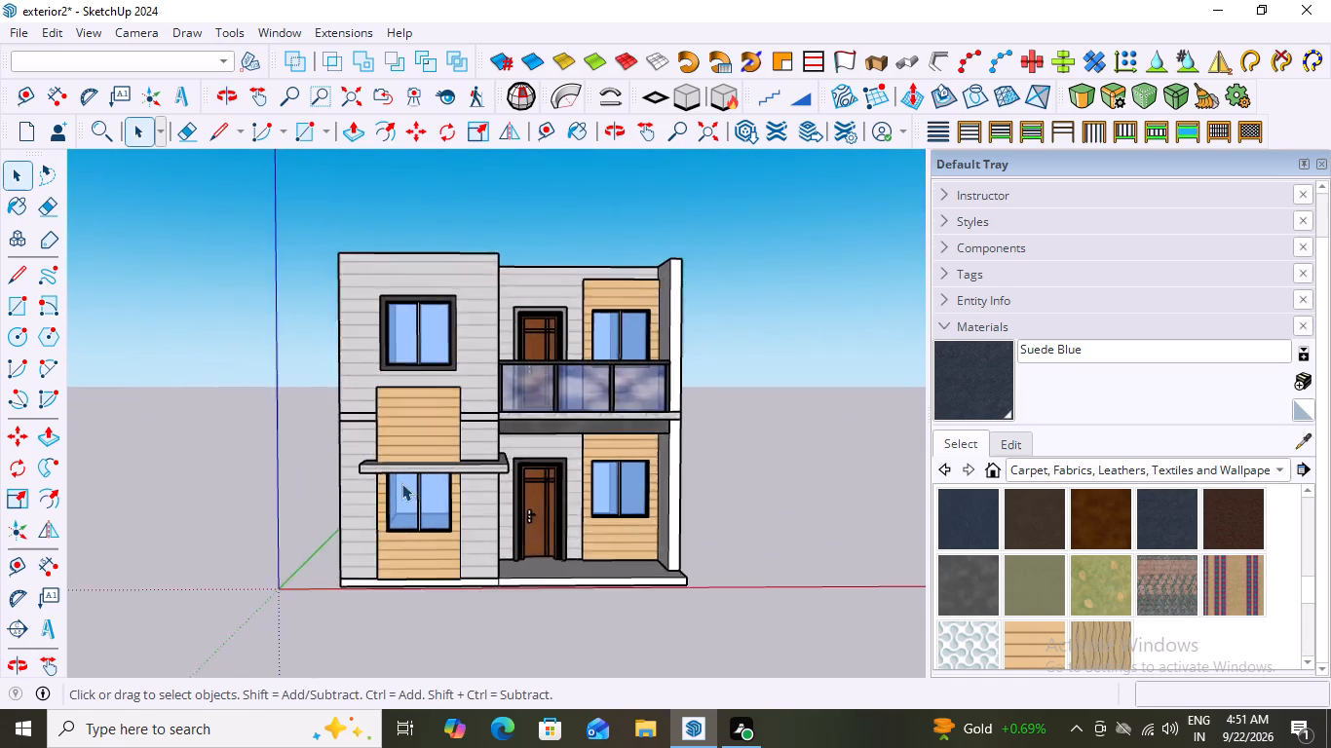
{"action": "scroll", "coordinate": [401, 483], "scroll_direction": "up", "scroll_amount": 9}
Measure the canopy slab's depth along its outer end, without placing a dimension.
{"action": "middle_click_drag", "start_coordinate": [458, 484], "coordinate": [472, 612]}
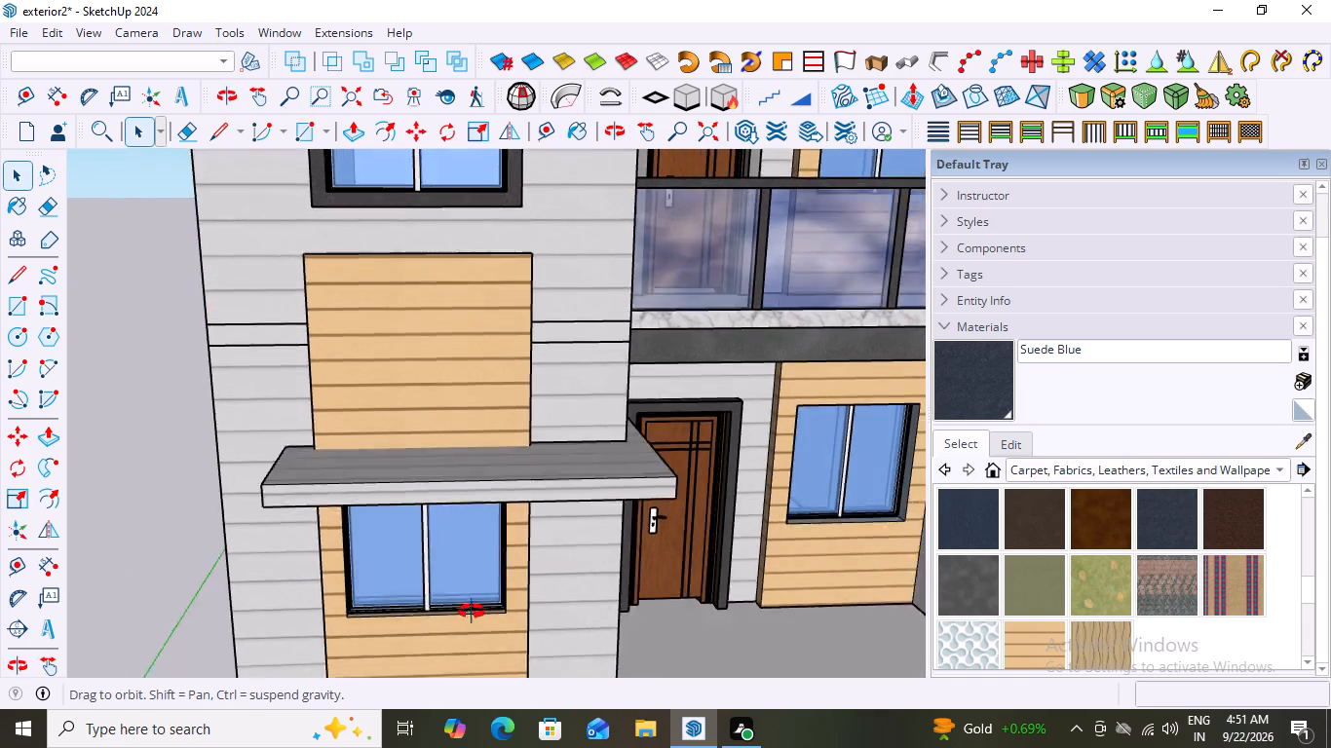
{"action": "middle_click_drag", "start_coordinate": [472, 612], "coordinate": [766, 626]}
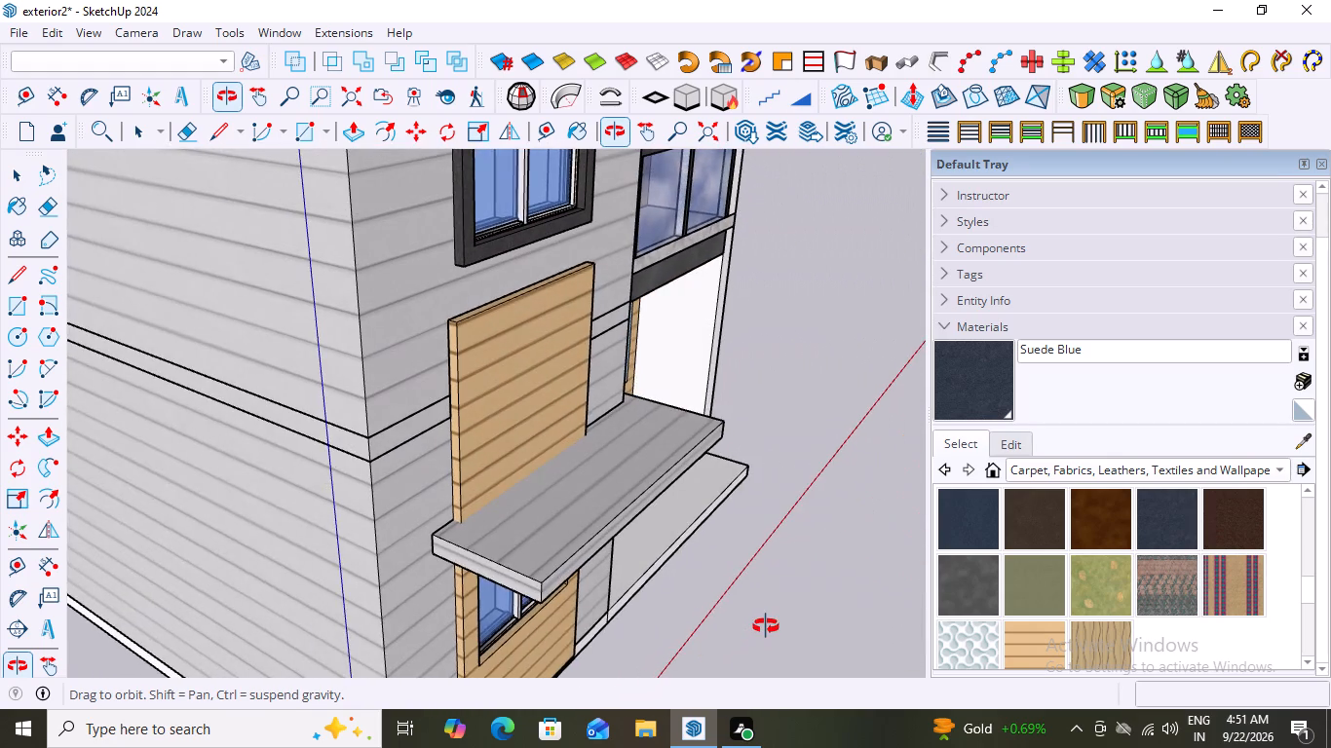
{"action": "middle_click_drag", "start_coordinate": [766, 626], "coordinate": [611, 654]}
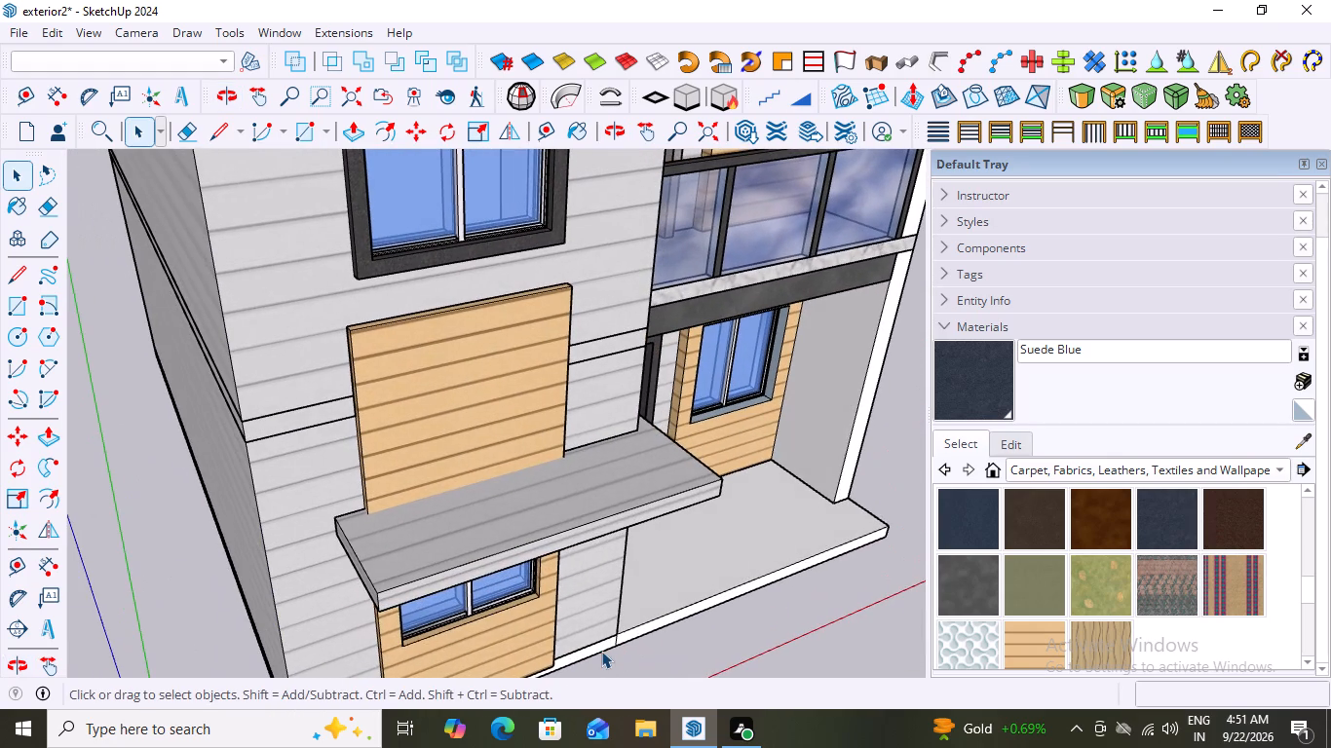
{"action": "left_click", "coordinate": [50, 565]}
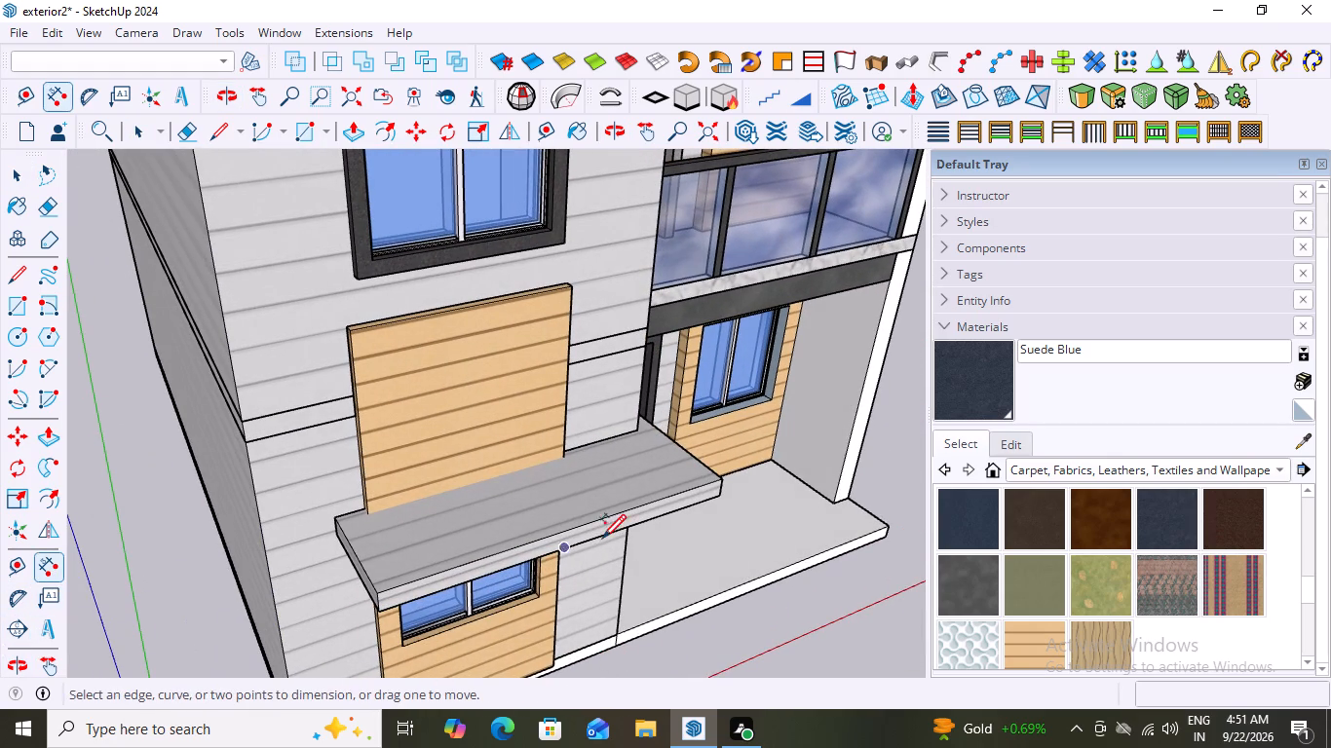
{"action": "left_click", "coordinate": [336, 516]}
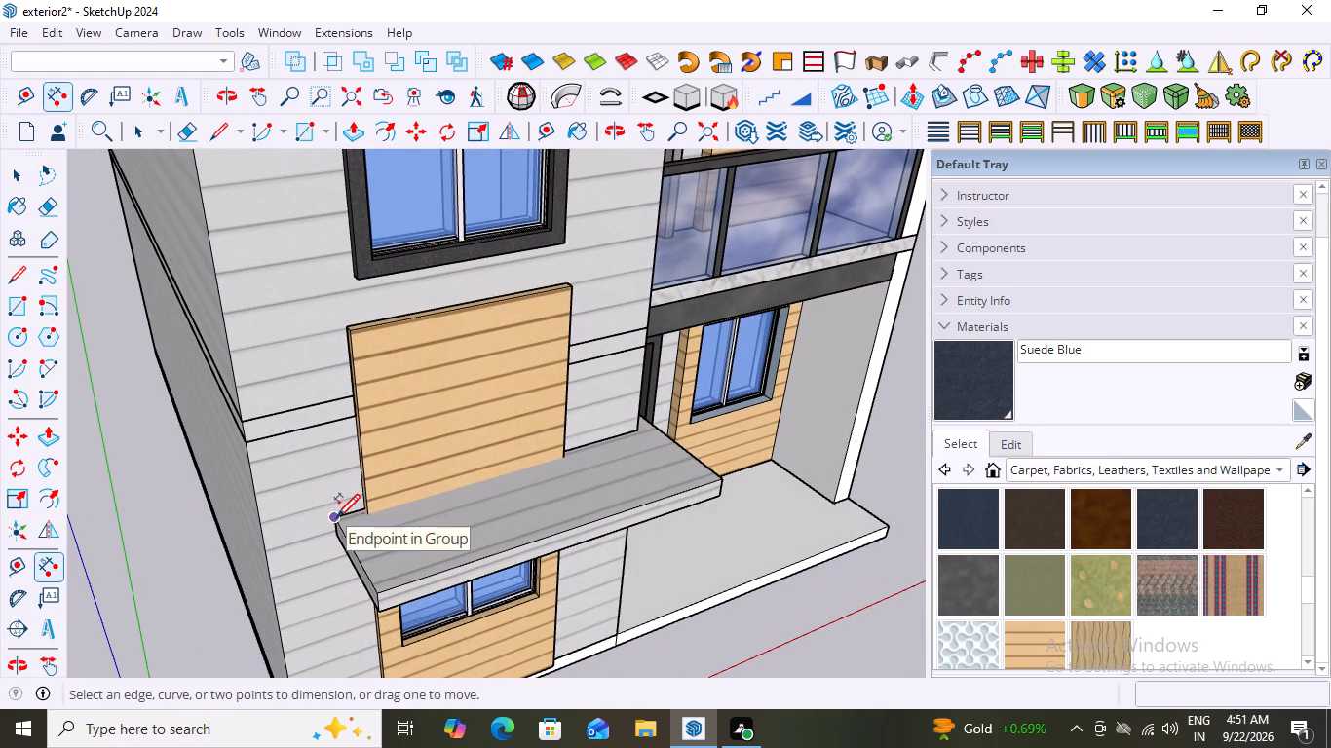
{"action": "left_click", "coordinate": [378, 593]}
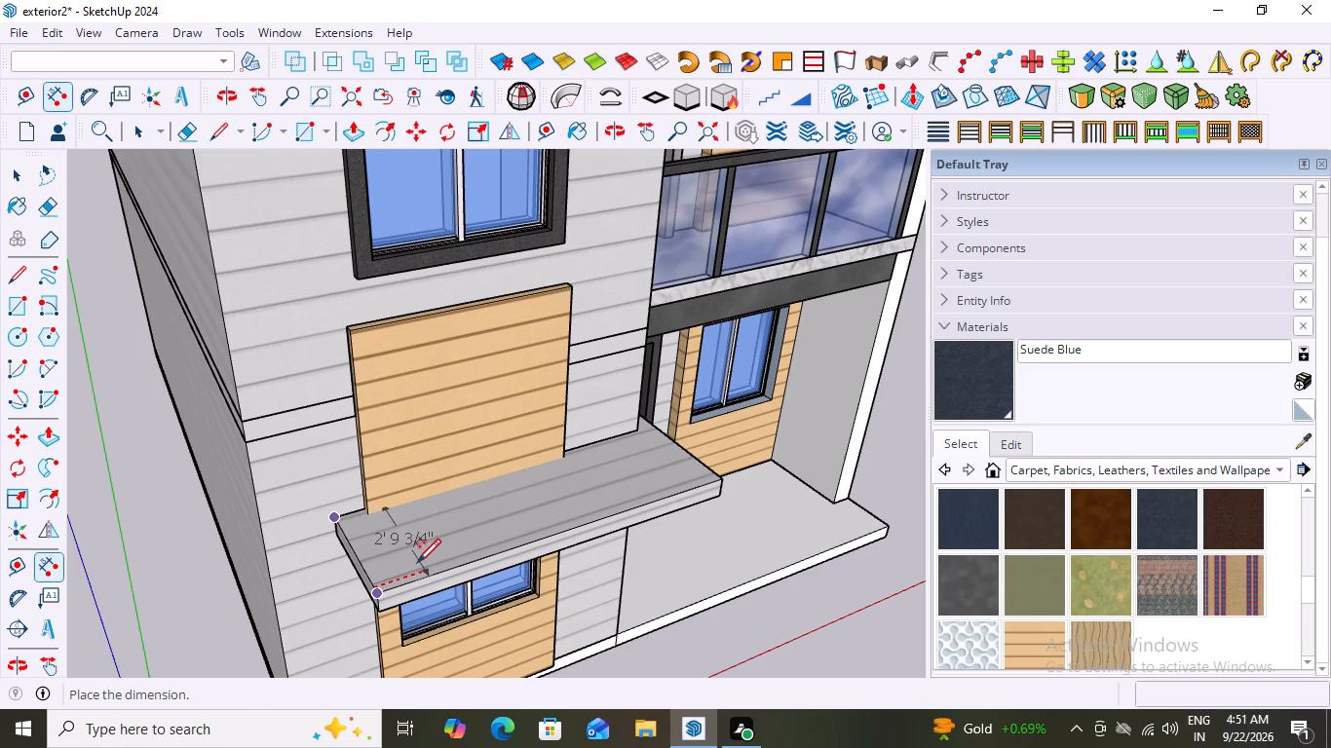
{"action": "key", "text": "Escape"}
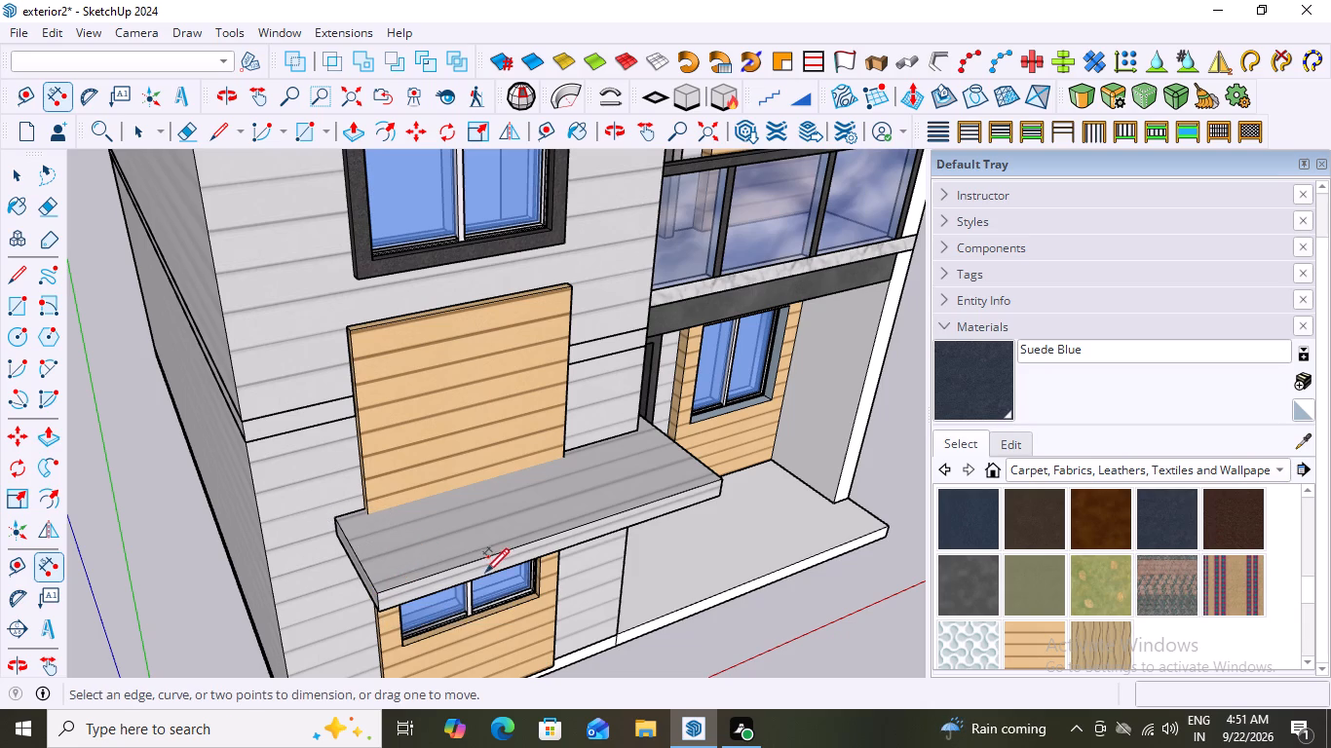
{"action": "key", "text": "space"}
Examine the whole front facade again to judge how the canopy sits above the lower window and beside the entrance.
{"action": "scroll", "coordinate": [359, 538], "scroll_direction": "down", "scroll_amount": 10}
{"action": "left_click", "coordinate": [800, 443]}
{"action": "middle_click_drag", "start_coordinate": [675, 500], "coordinate": [504, 393]}
{"action": "scroll", "coordinate": [504, 393], "scroll_direction": "down", "scroll_amount": 3}
{"action": "middle_click_drag", "start_coordinate": [409, 473], "coordinate": [409, 453]}
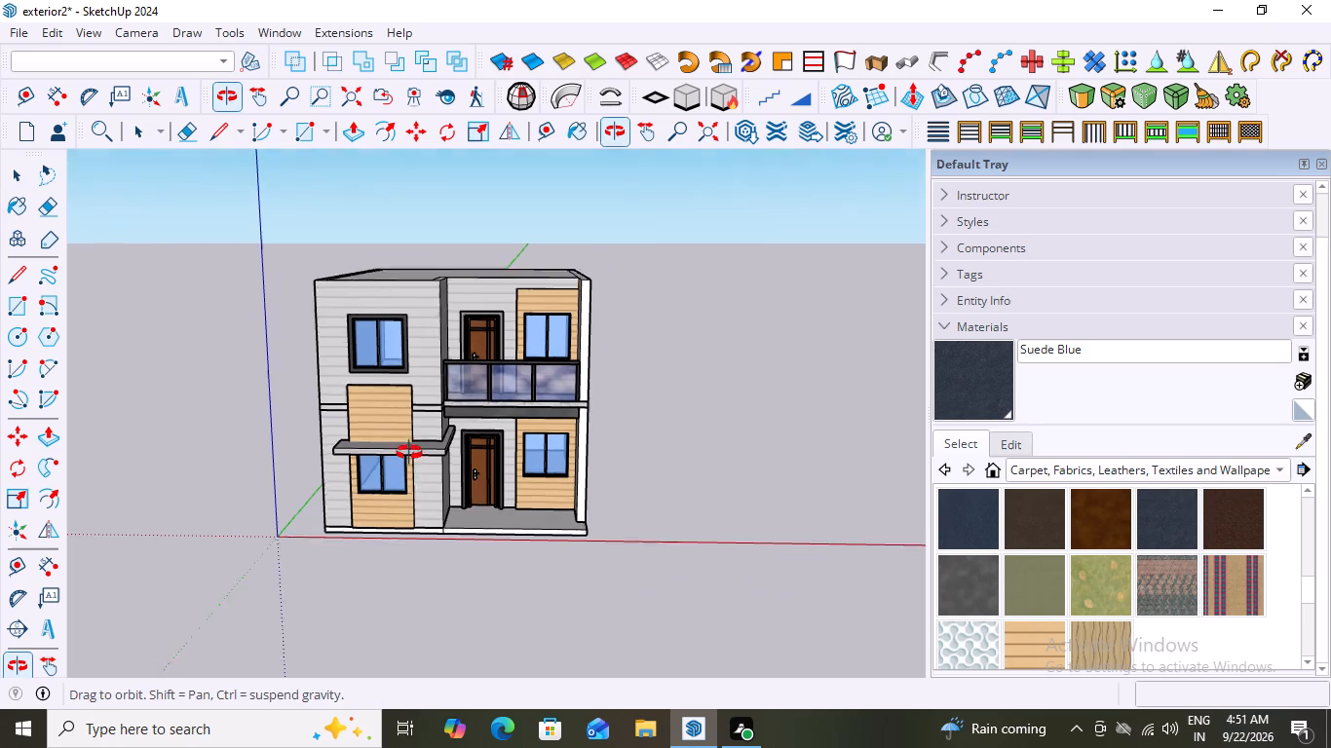
{"action": "middle_click_drag", "start_coordinate": [409, 453], "coordinate": [421, 409]}
{"action": "scroll", "coordinate": [392, 457], "scroll_direction": "up", "scroll_amount": 2}
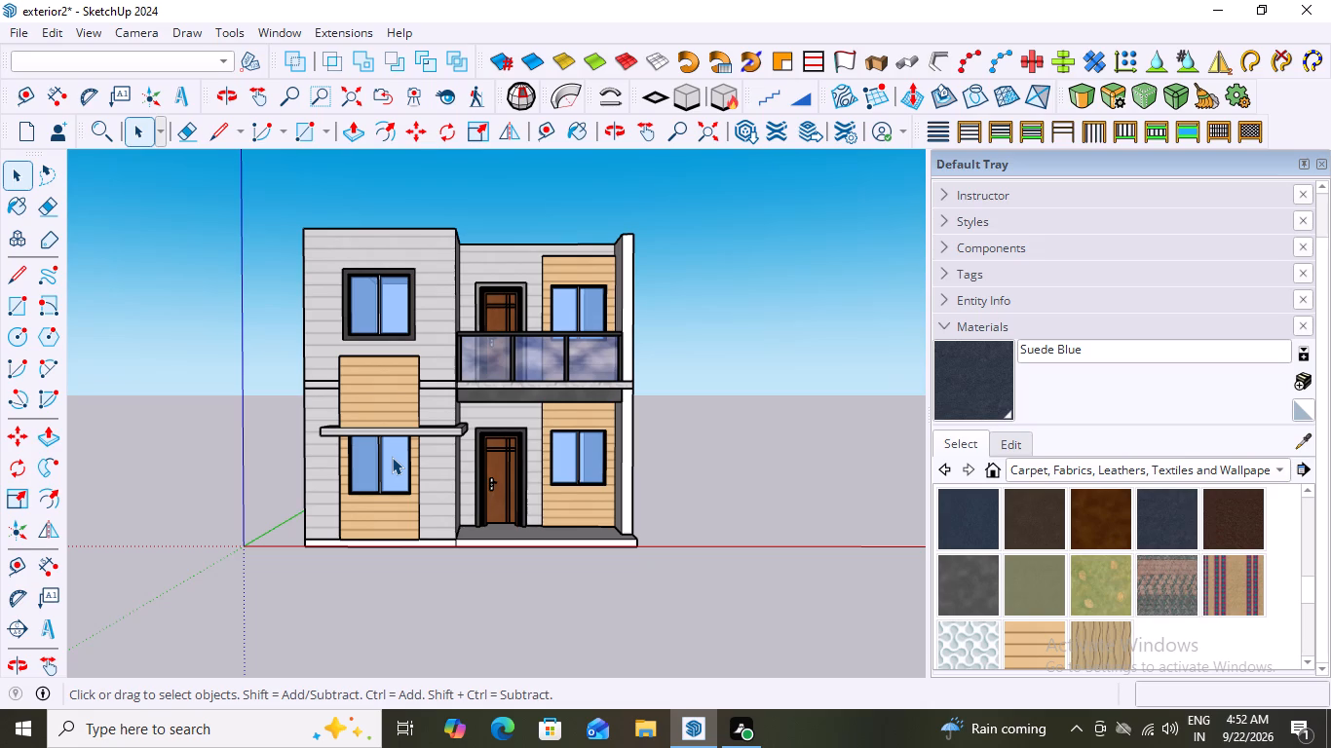
{"action": "scroll", "coordinate": [451, 446], "scroll_direction": "up", "scroll_amount": 1}
{"action": "middle_click_drag", "start_coordinate": [402, 462], "coordinate": [461, 498]}
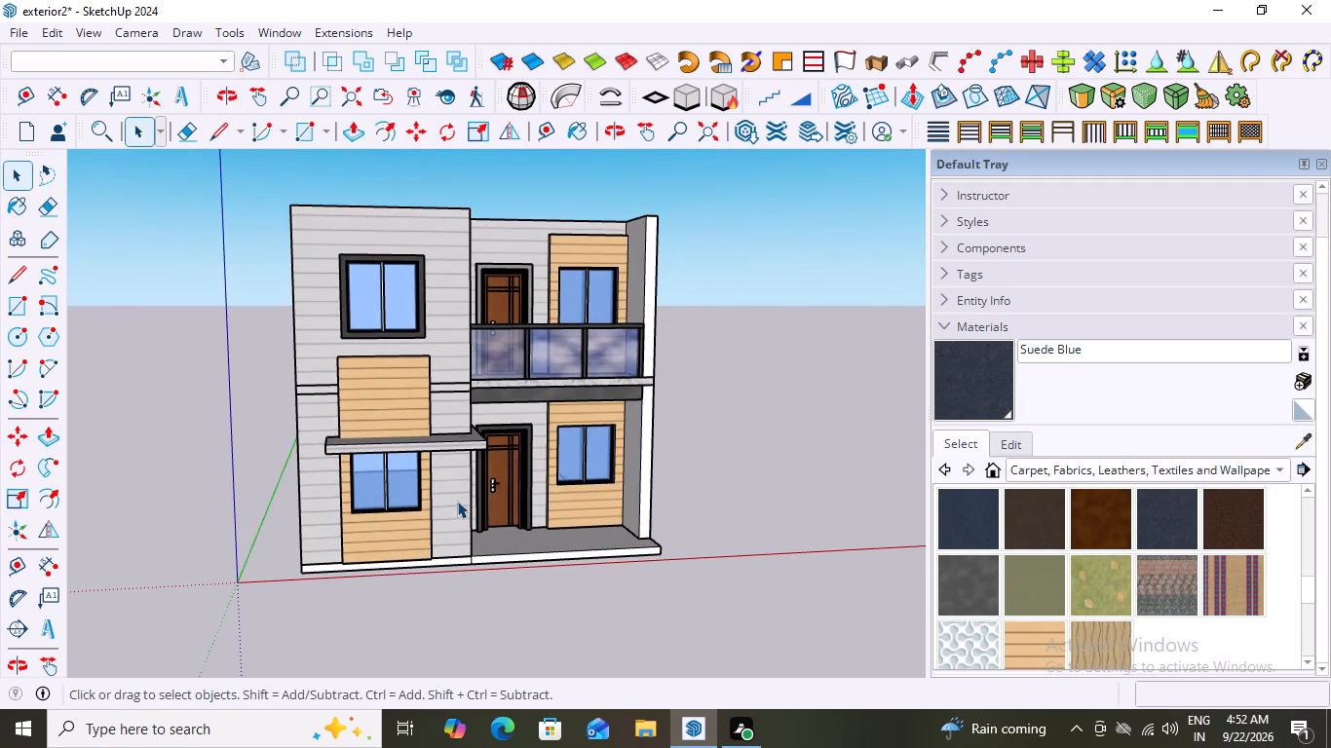
Copy the wrapped canopy slab about 11' straight up the wall corner to above the upper window, and leave the storey group.
{"action": "left_click", "coordinate": [450, 443]}
{"action": "left_click", "coordinate": [450, 443]}
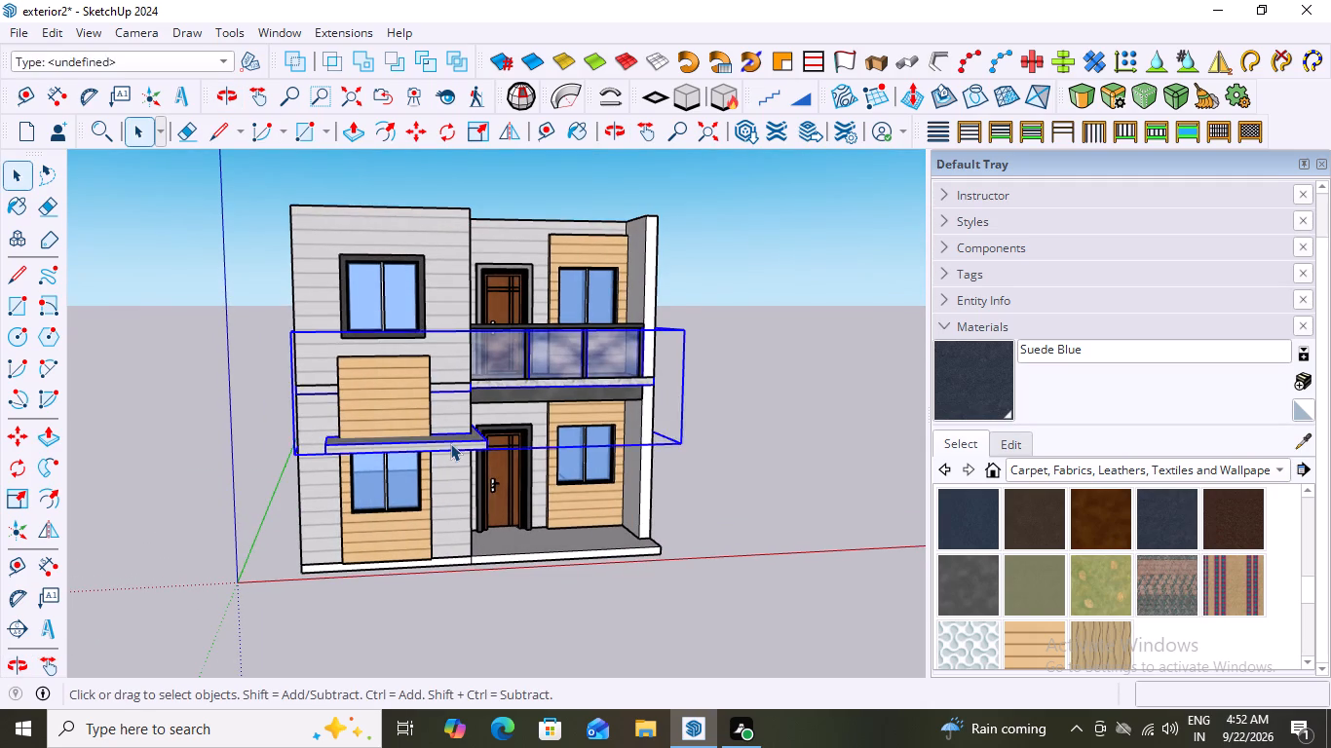
{"action": "left_click", "coordinate": [450, 443]}
{"action": "triple_click", "coordinate": [450, 443]}
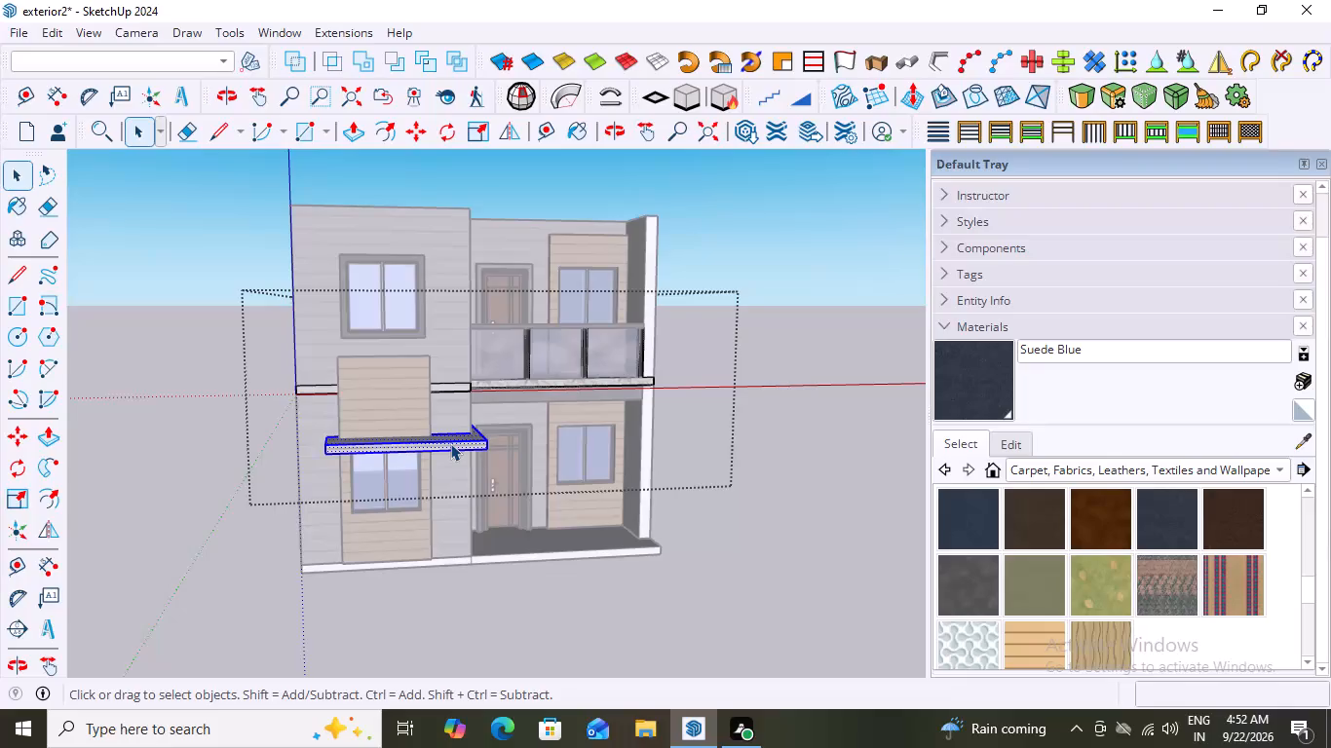
{"action": "middle_click_drag", "start_coordinate": [499, 443], "coordinate": [337, 496]}
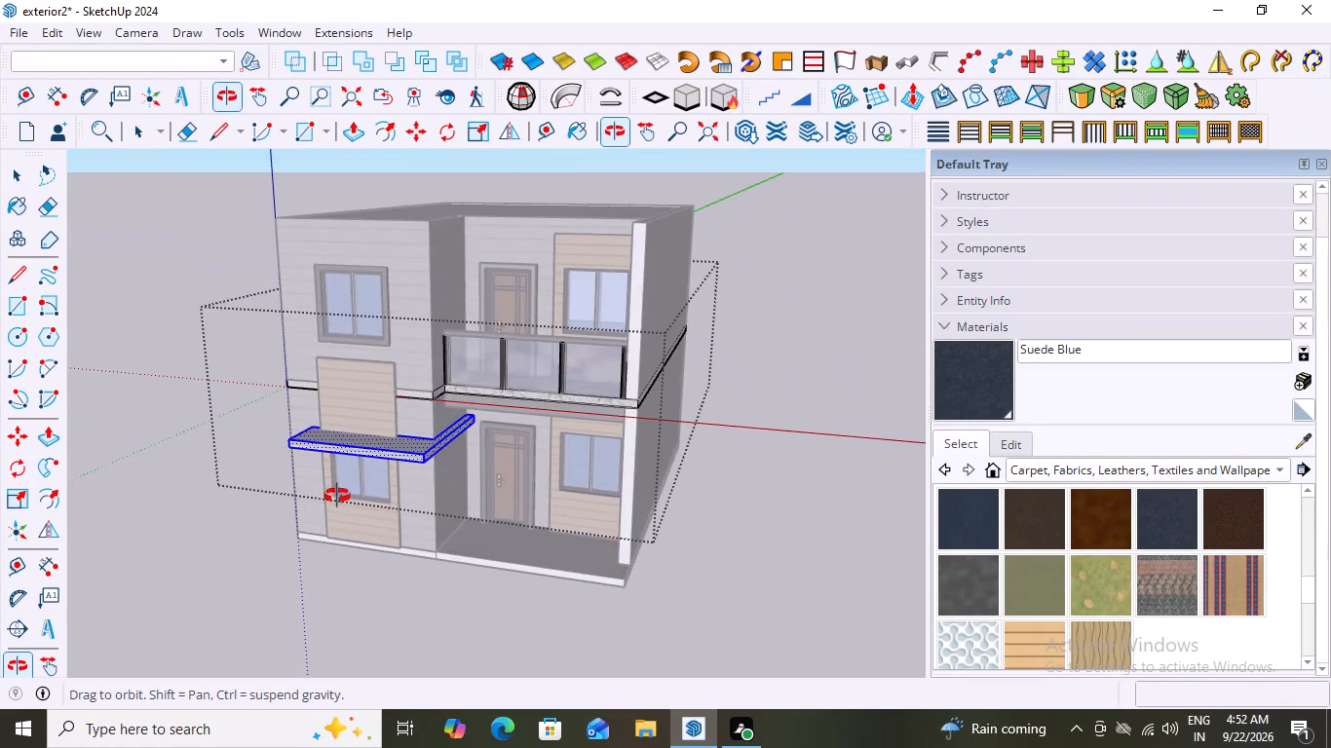
{"action": "middle_click_drag", "start_coordinate": [337, 496], "coordinate": [365, 503]}
{"action": "scroll", "coordinate": [469, 426], "scroll_direction": "up", "scroll_amount": 5}
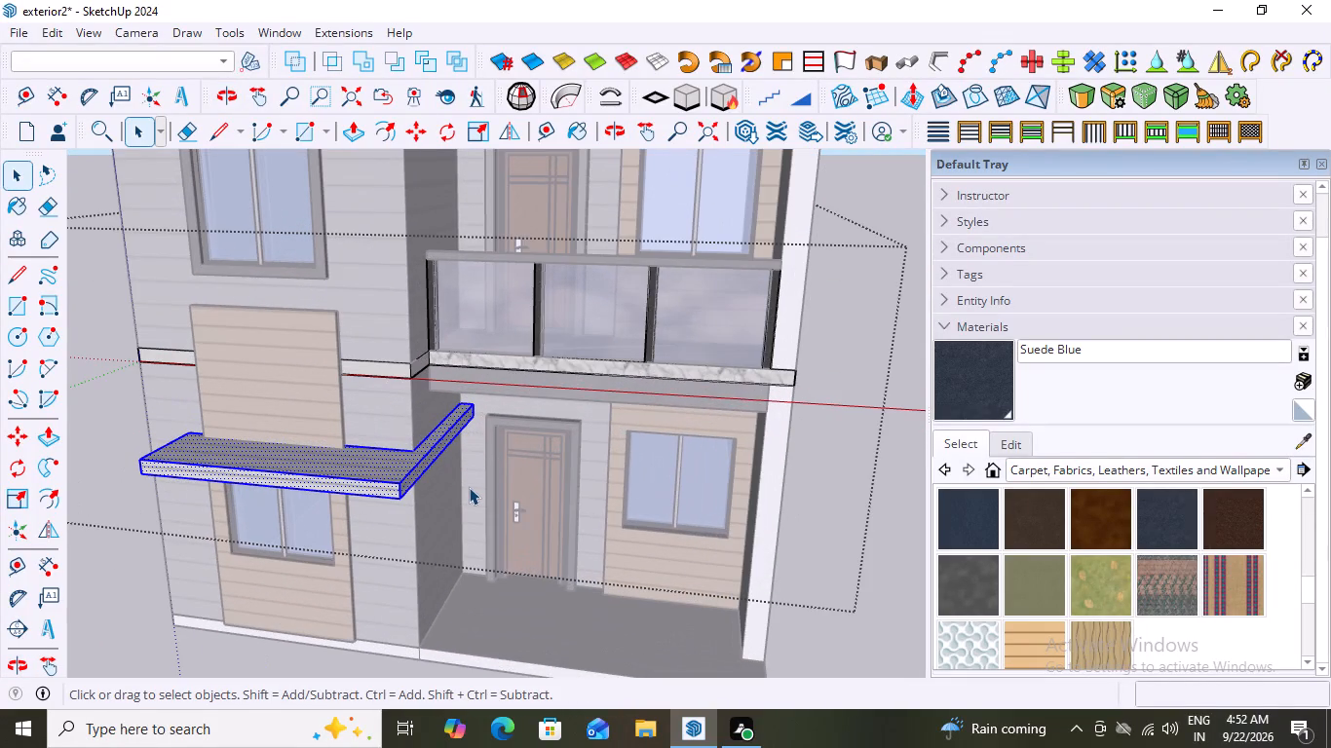
{"action": "key", "text": "ctrl+c"}
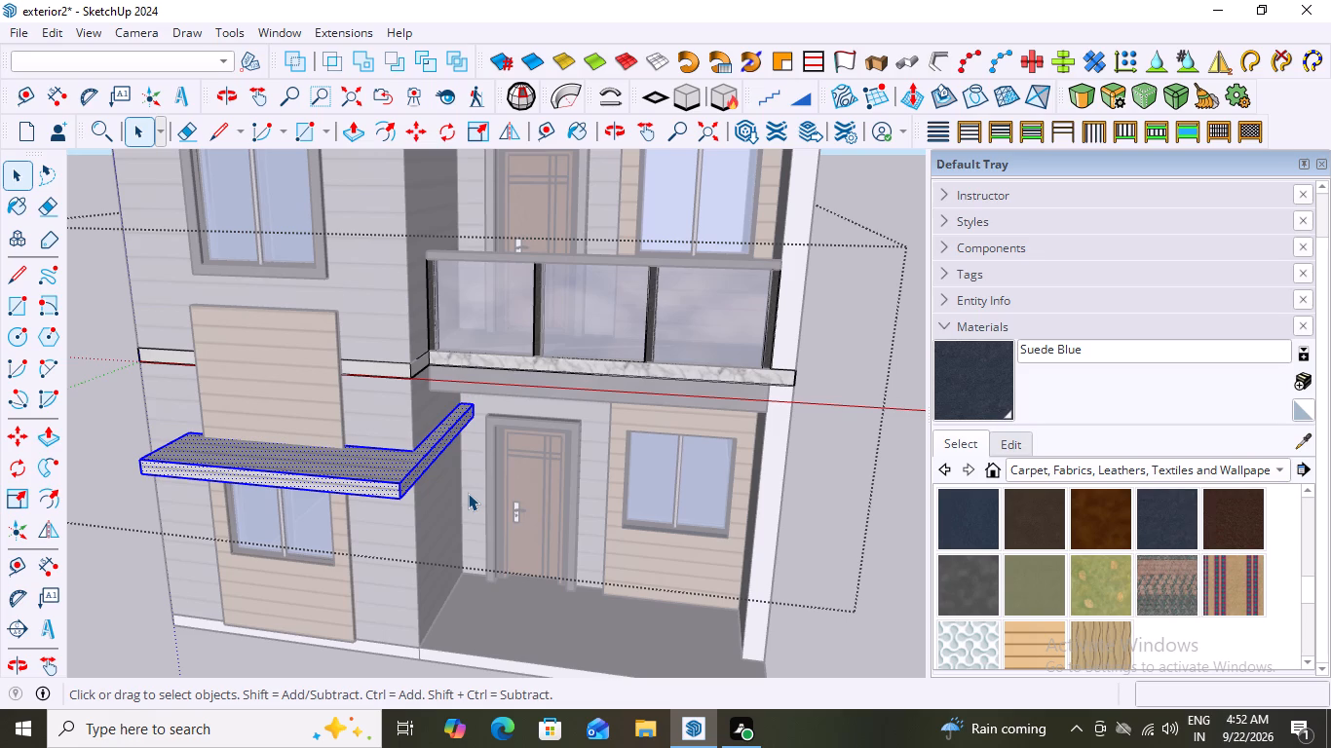
{"action": "scroll", "coordinate": [468, 493], "scroll_direction": "down", "scroll_amount": 1}
{"action": "scroll", "coordinate": [471, 423], "scroll_direction": "up", "scroll_amount": 3}
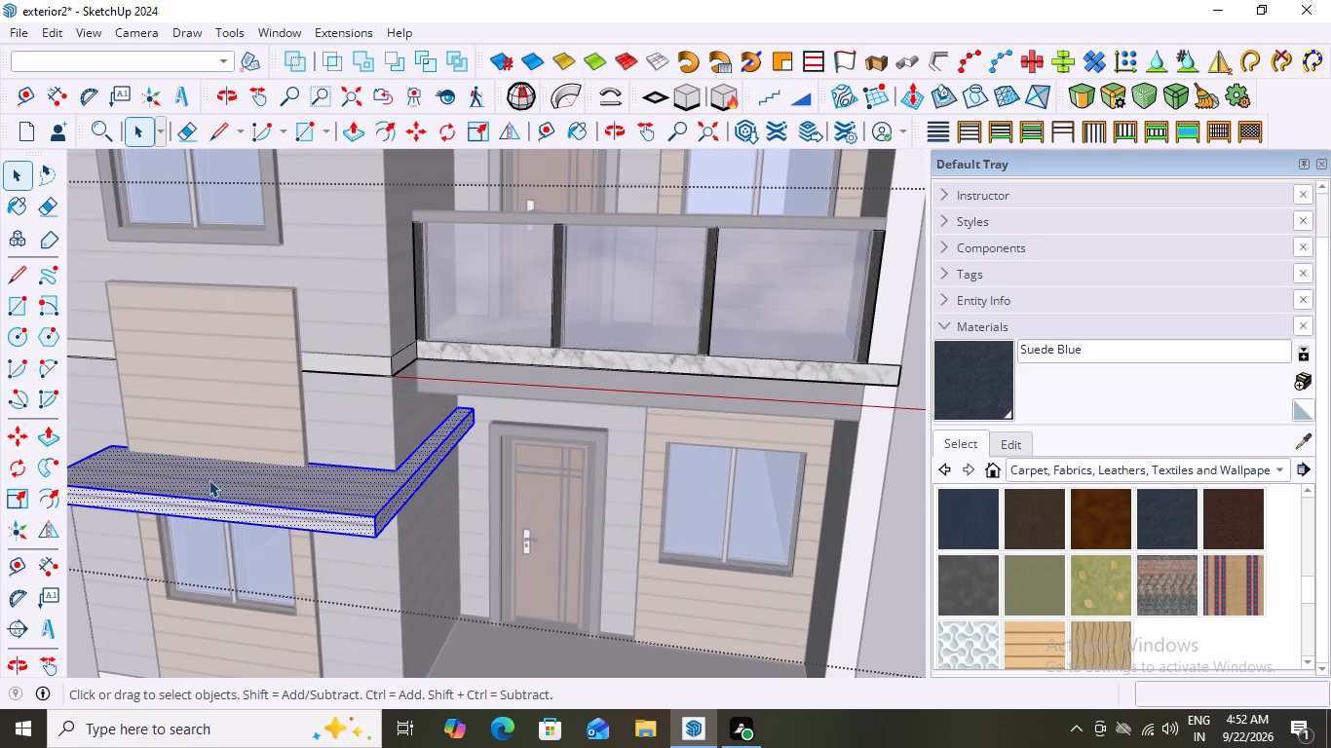
{"action": "scroll", "coordinate": [283, 511], "scroll_direction": "up", "scroll_amount": 3}
{"action": "scroll", "coordinate": [283, 511], "scroll_direction": "down", "scroll_amount": 3}
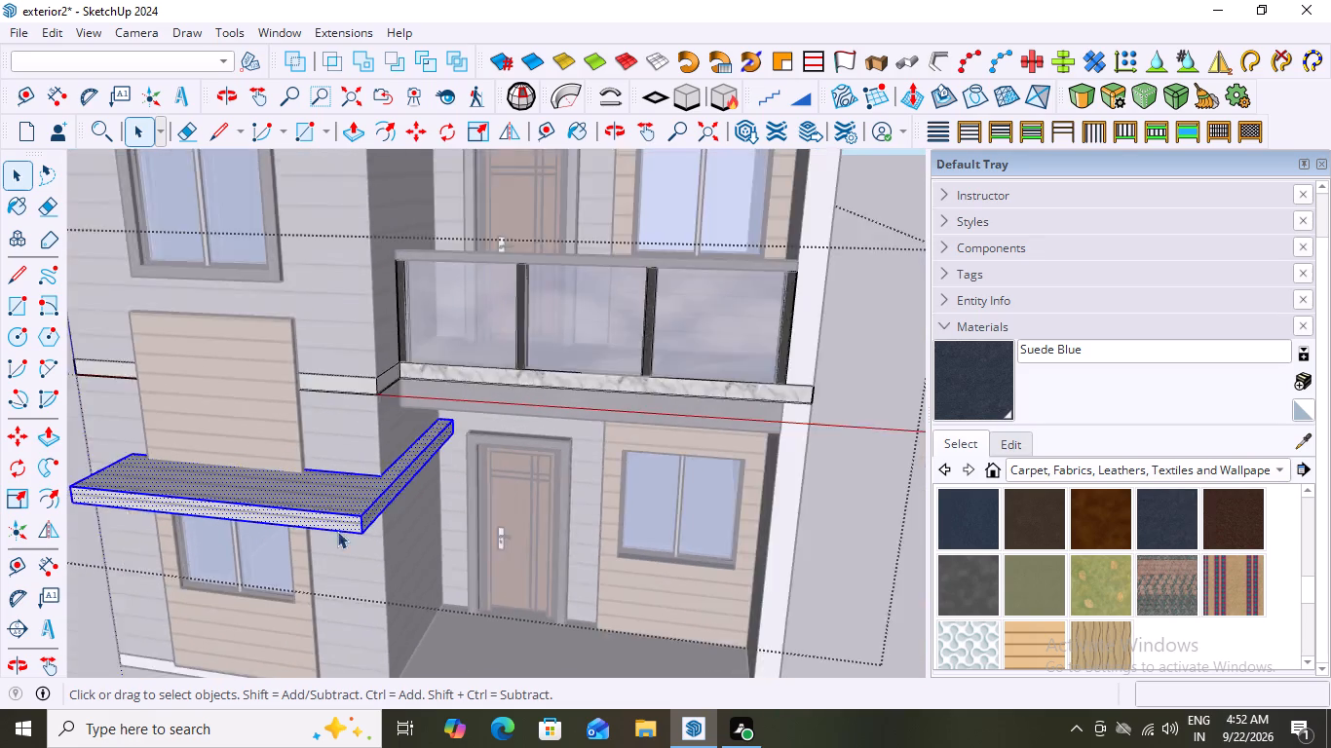
{"action": "scroll", "coordinate": [337, 531], "scroll_direction": "down", "scroll_amount": 9}
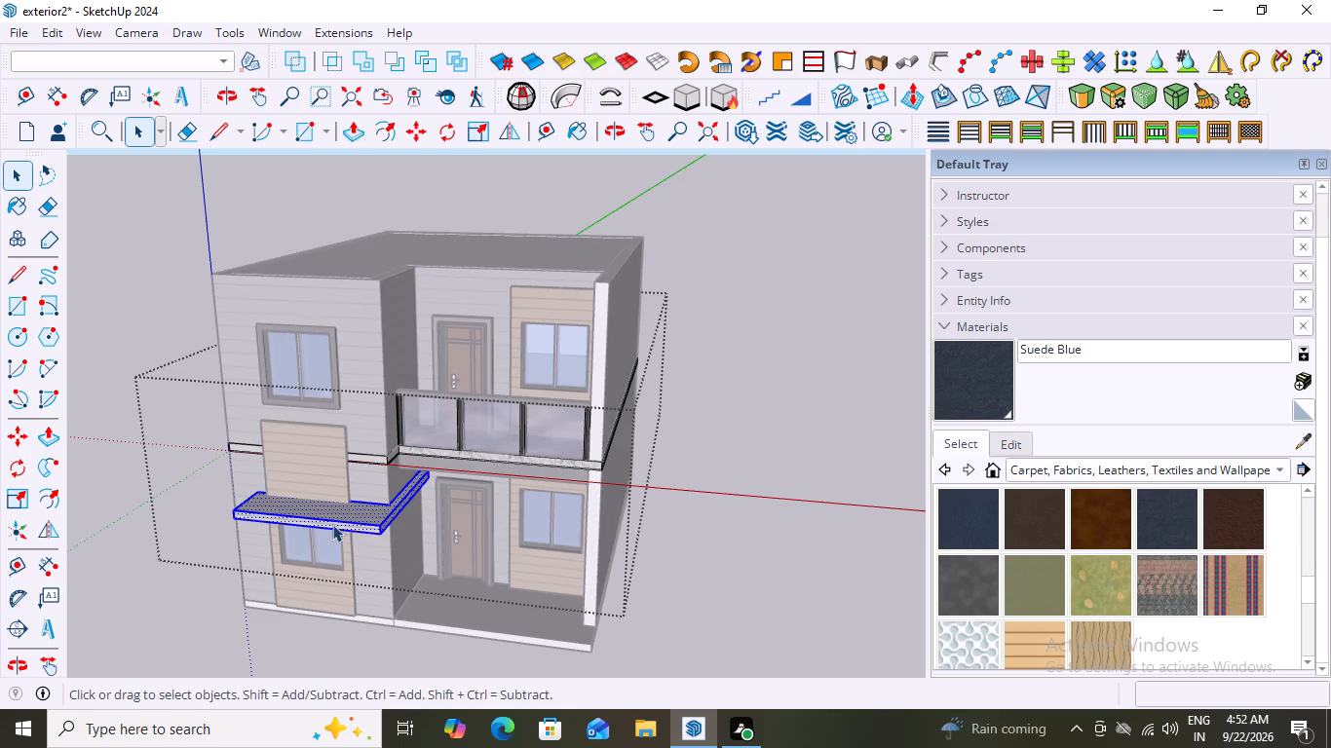
{"action": "scroll", "coordinate": [360, 513], "scroll_direction": "up", "scroll_amount": 3}
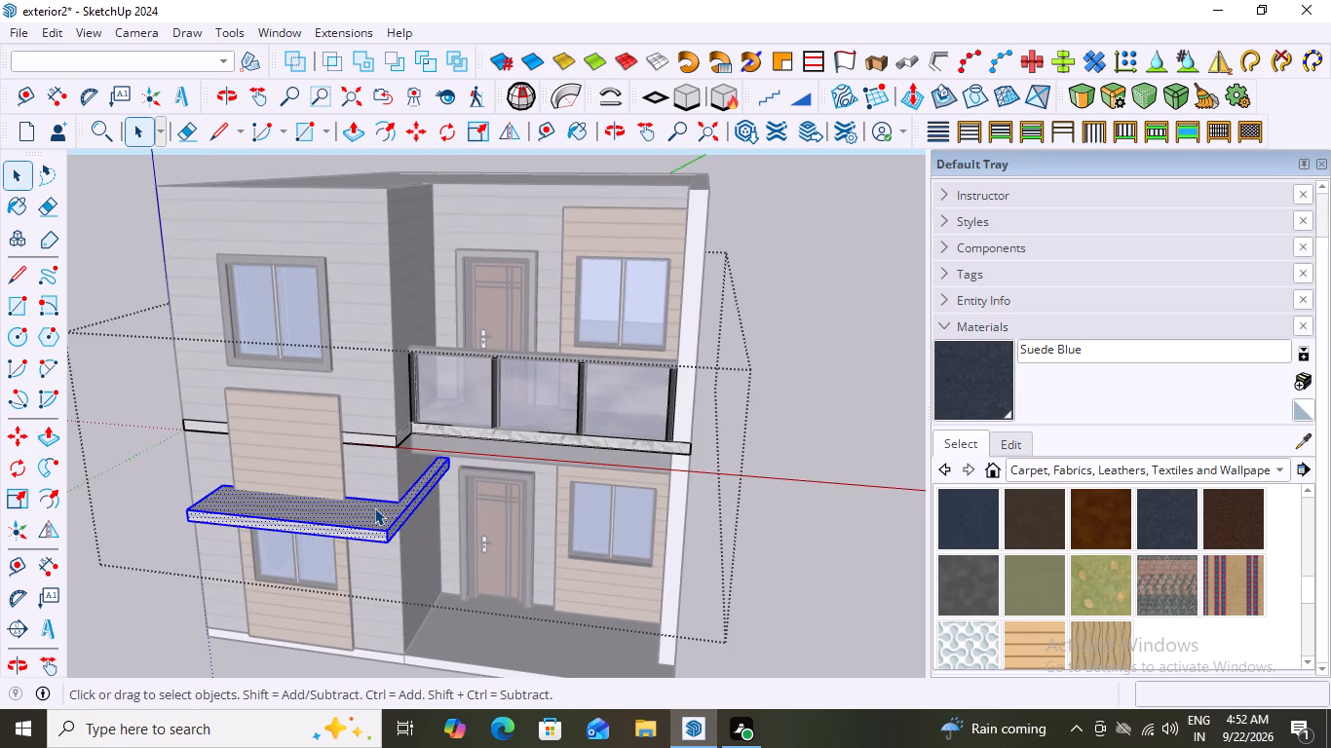
{"action": "middle_click_drag", "start_coordinate": [437, 497], "coordinate": [416, 407]}
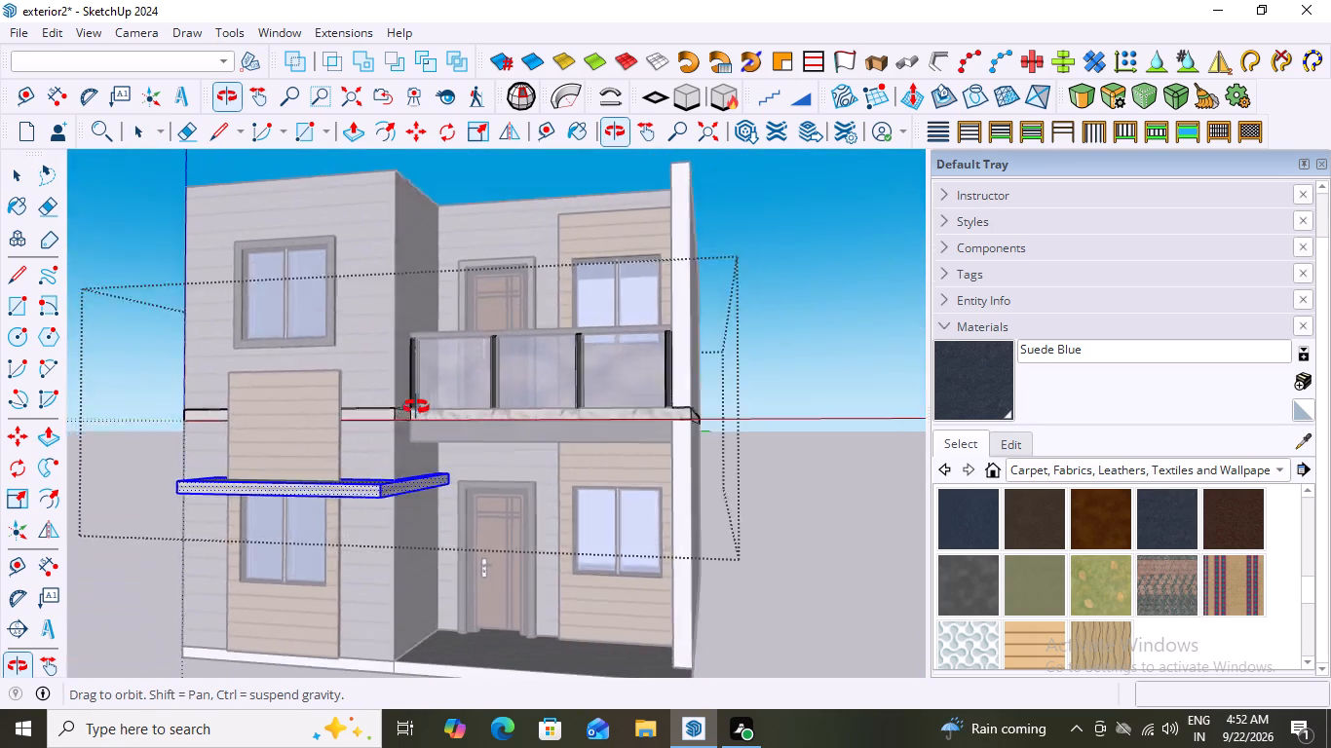
{"action": "middle_click_drag", "start_coordinate": [416, 407], "coordinate": [410, 459]}
{"action": "middle_click_drag", "start_coordinate": [417, 498], "coordinate": [476, 584]}
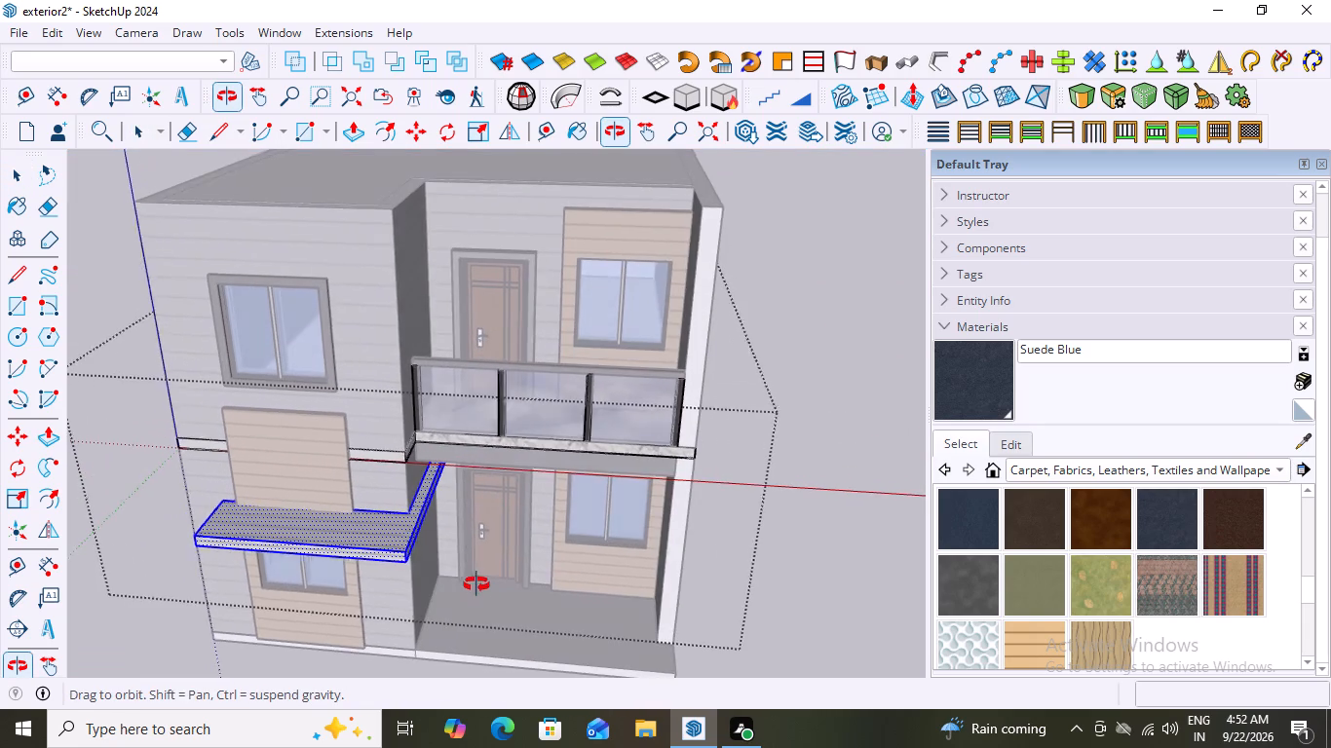
{"action": "middle_click_drag", "start_coordinate": [476, 584], "coordinate": [468, 578]}
{"action": "middle_click_drag", "start_coordinate": [432, 512], "coordinate": [444, 396]}
{"action": "scroll", "coordinate": [445, 462], "scroll_direction": "up", "scroll_amount": 2}
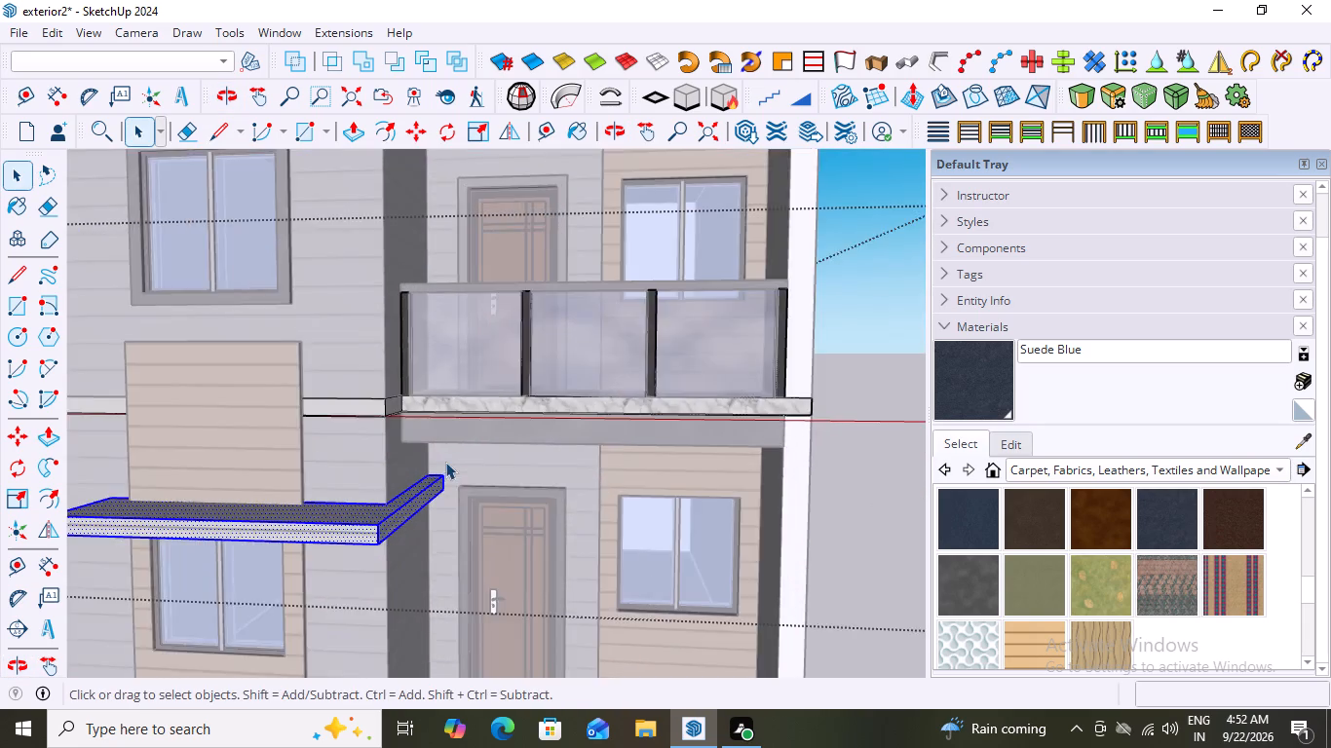
{"action": "scroll", "coordinate": [445, 462], "scroll_direction": "up", "scroll_amount": 7}
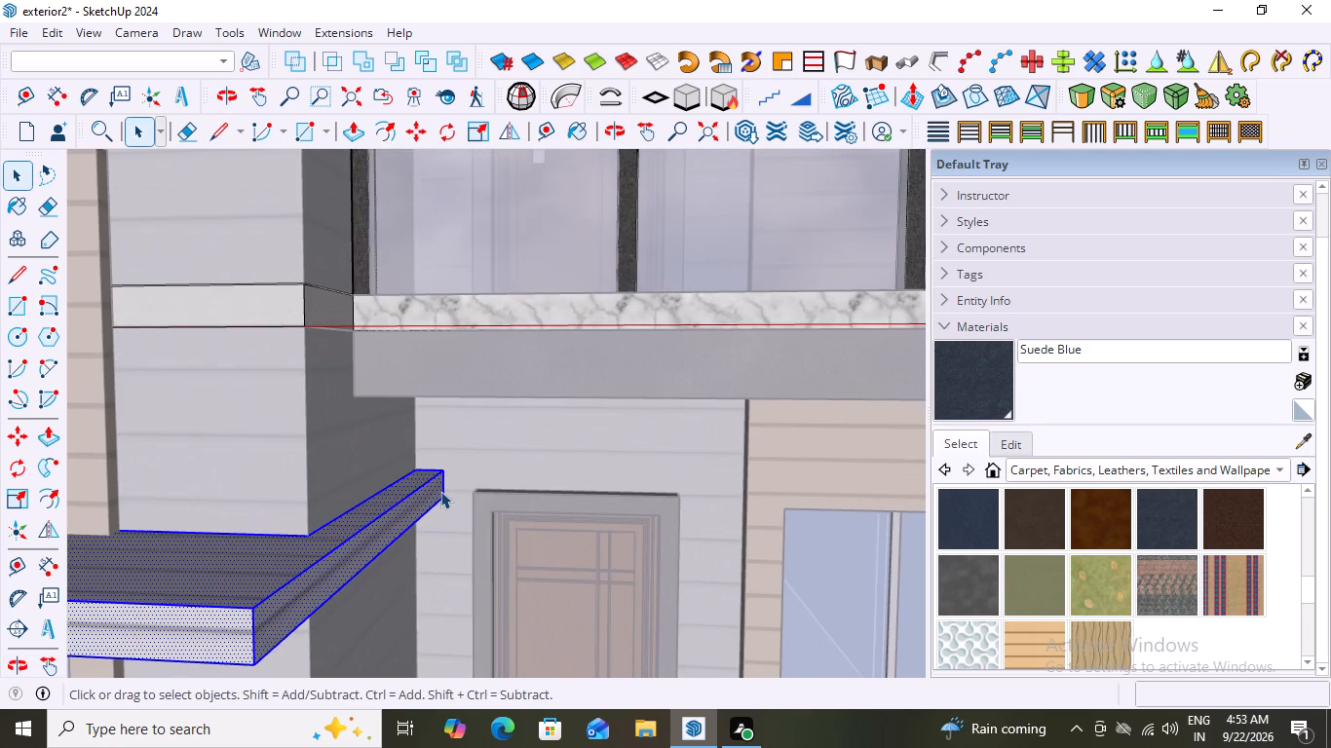
{"action": "key", "text": "m"}
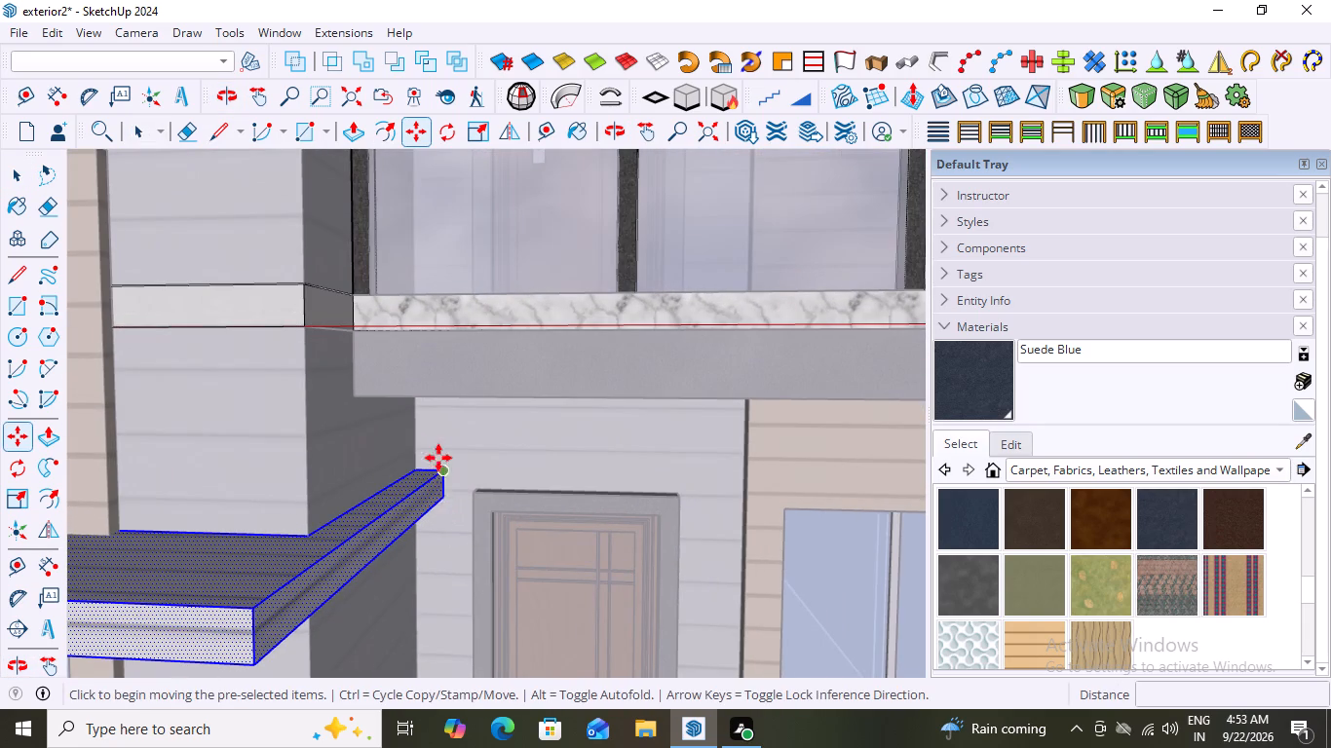
{"action": "left_click", "coordinate": [413, 468]}
{"action": "scroll", "coordinate": [366, 505], "scroll_direction": "down", "scroll_amount": 3}
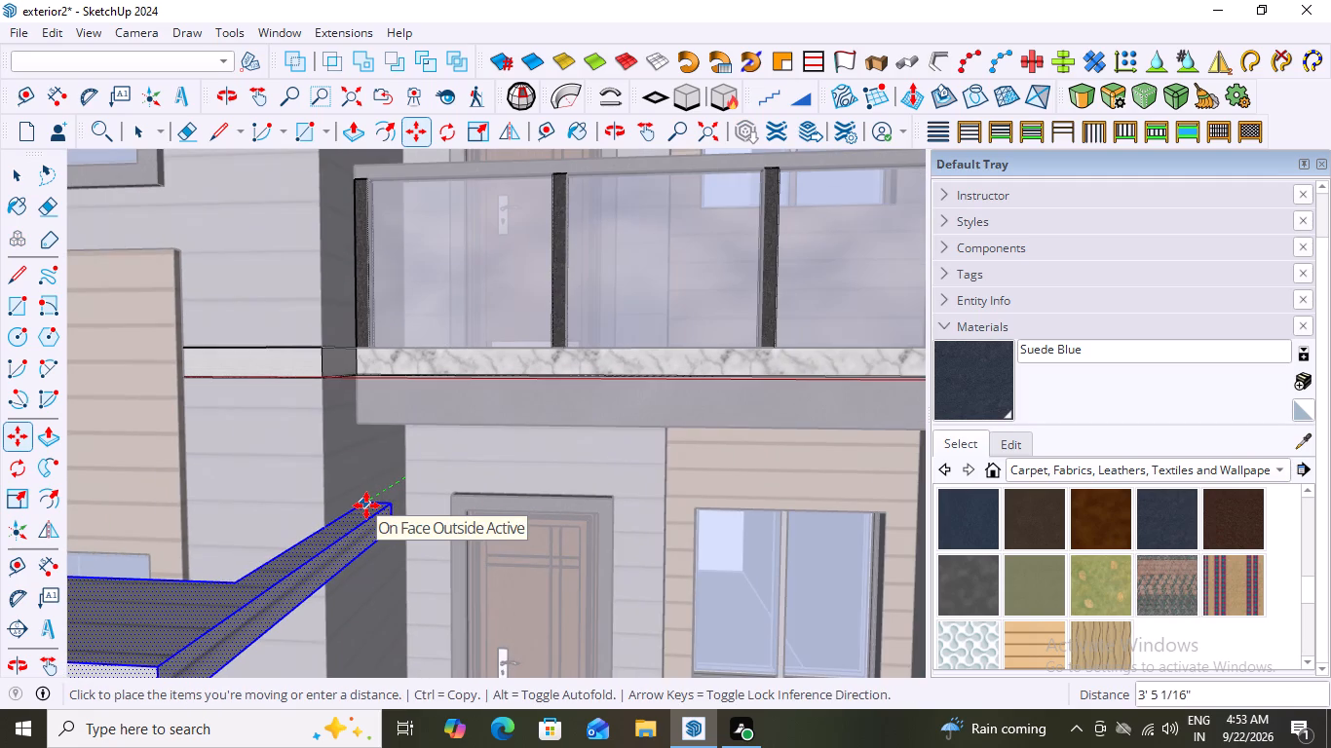
{"action": "scroll", "coordinate": [376, 502], "scroll_direction": "down", "scroll_amount": 15}
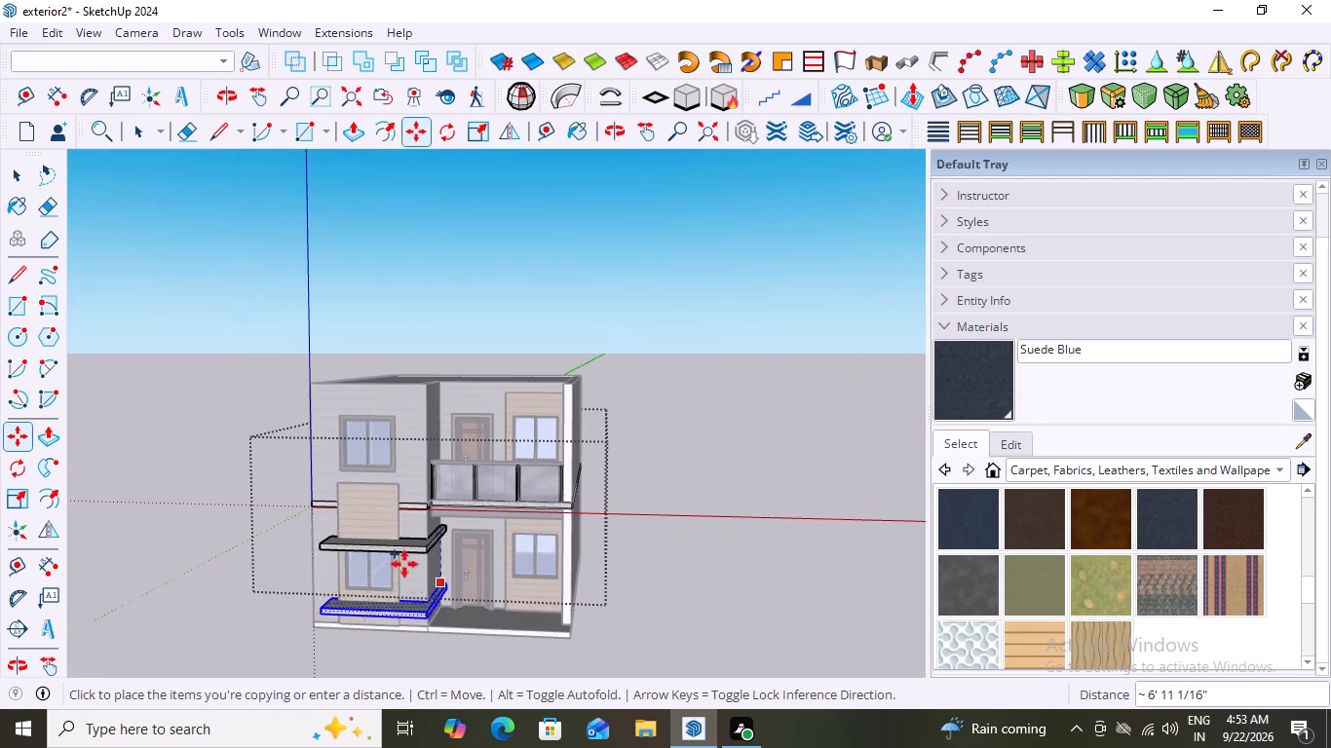
{"action": "scroll", "coordinate": [423, 407], "scroll_direction": "up", "scroll_amount": 13}
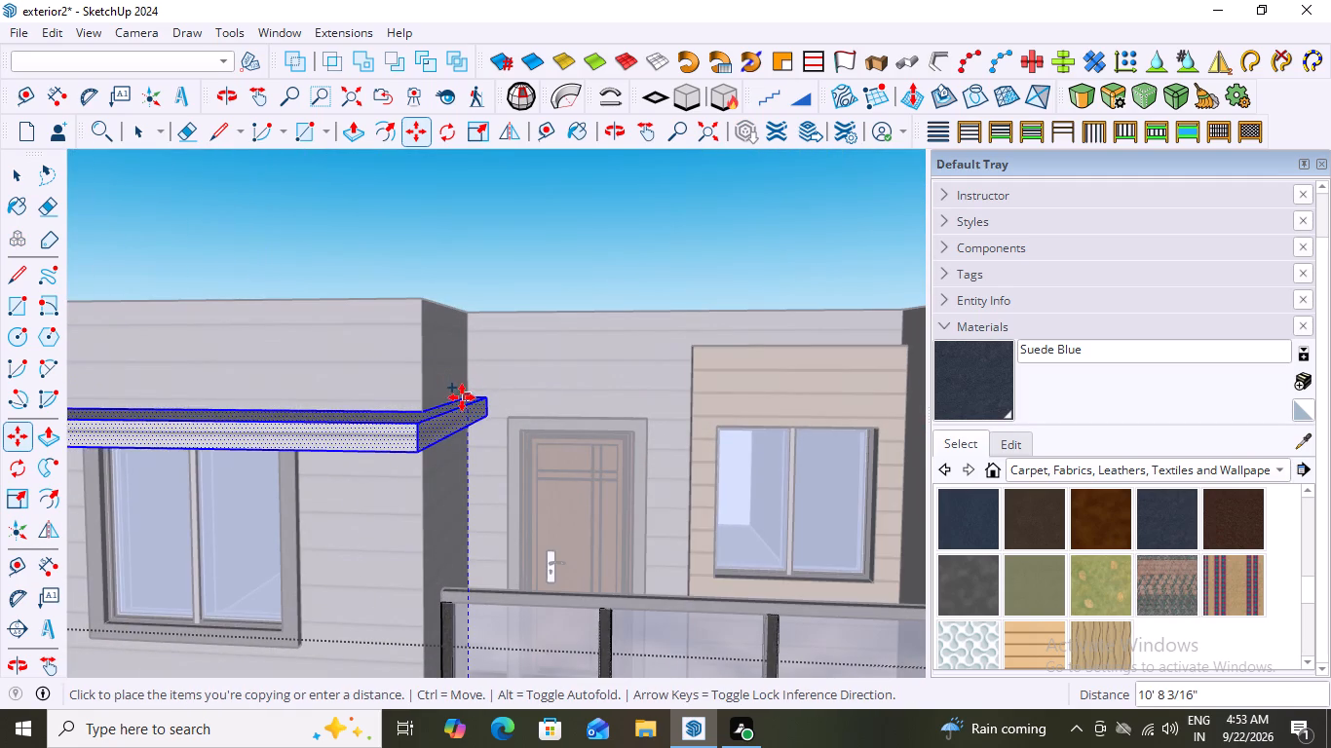
{"action": "middle_click_drag", "start_coordinate": [555, 493], "coordinate": [575, 513]}
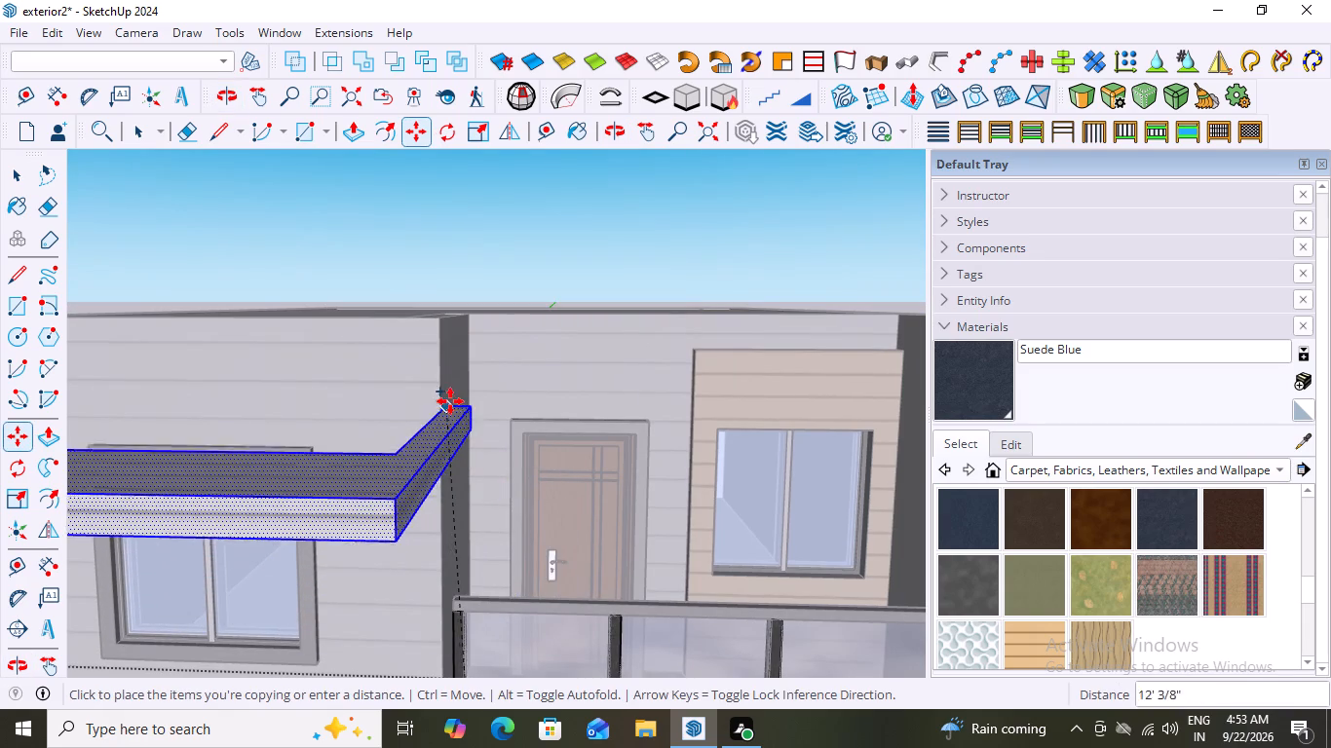
{"action": "middle_click_drag", "start_coordinate": [454, 390], "coordinate": [462, 394]}
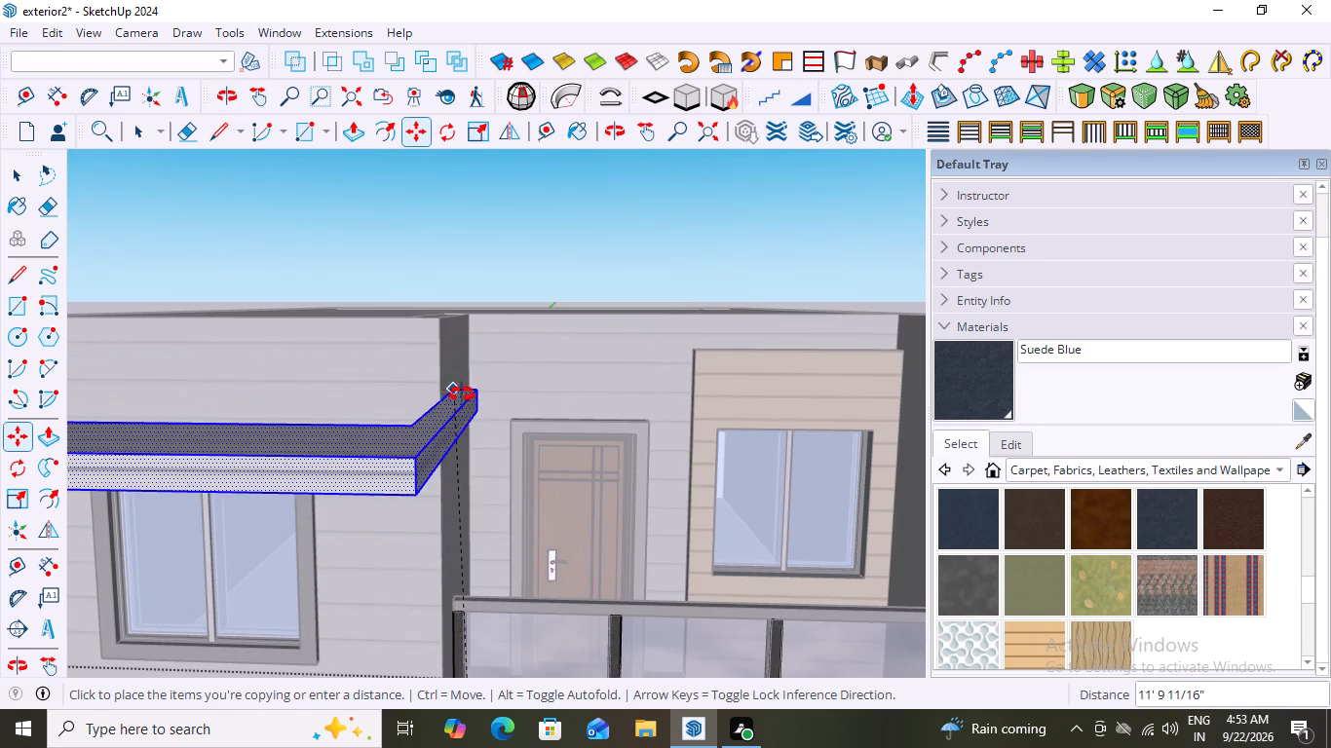
{"action": "middle_click_drag", "start_coordinate": [462, 394], "coordinate": [534, 478]}
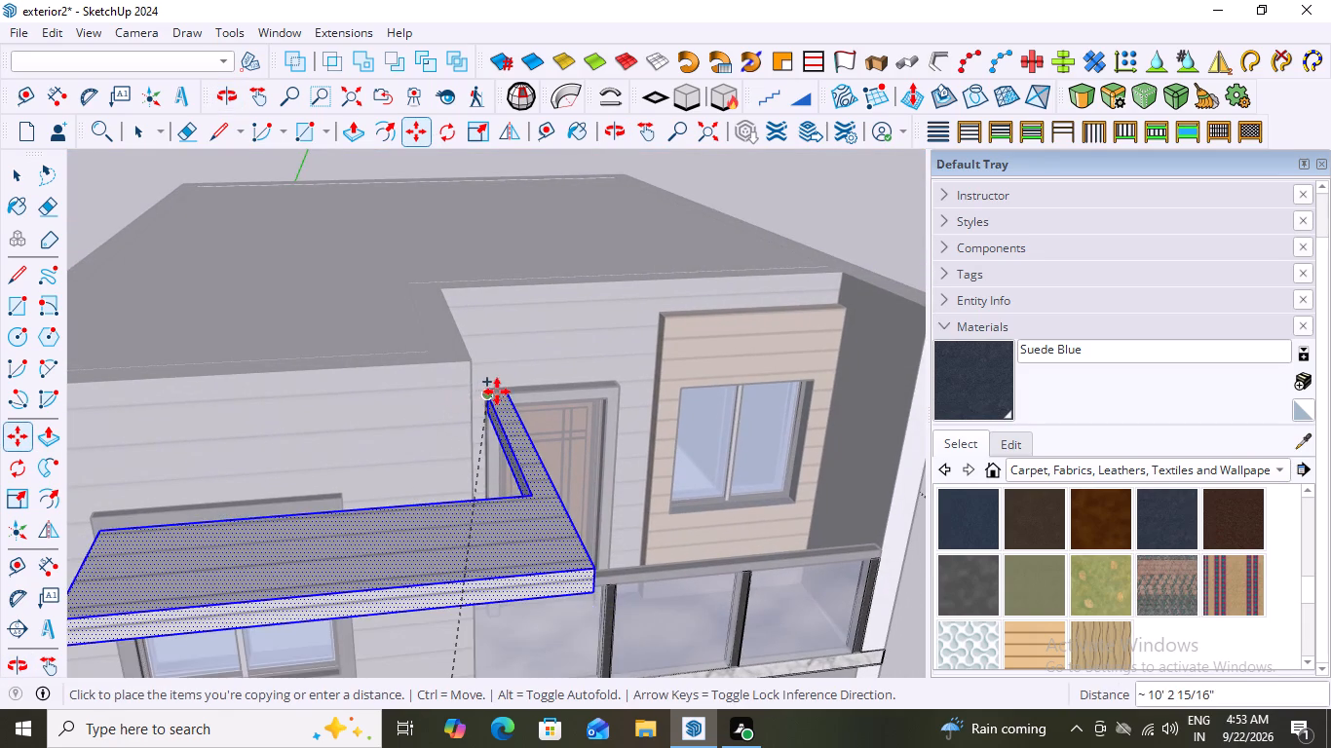
{"action": "middle_click_drag", "start_coordinate": [500, 392], "coordinate": [323, 419]}
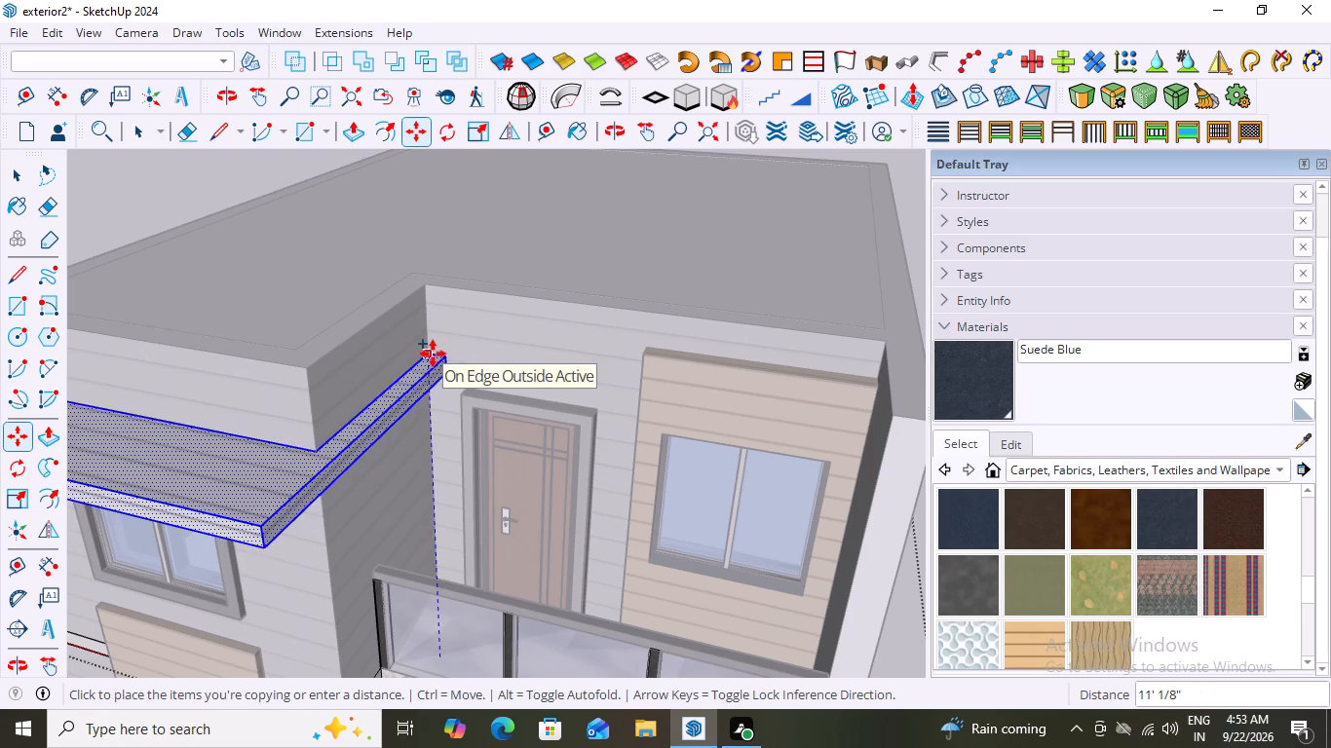
{"action": "left_click", "coordinate": [433, 354]}
{"action": "key", "text": "space"}
{"action": "scroll", "coordinate": [412, 455], "scroll_direction": "down", "scroll_amount": 3}
{"action": "middle_click_drag", "start_coordinate": [409, 455], "coordinate": [617, 332]}
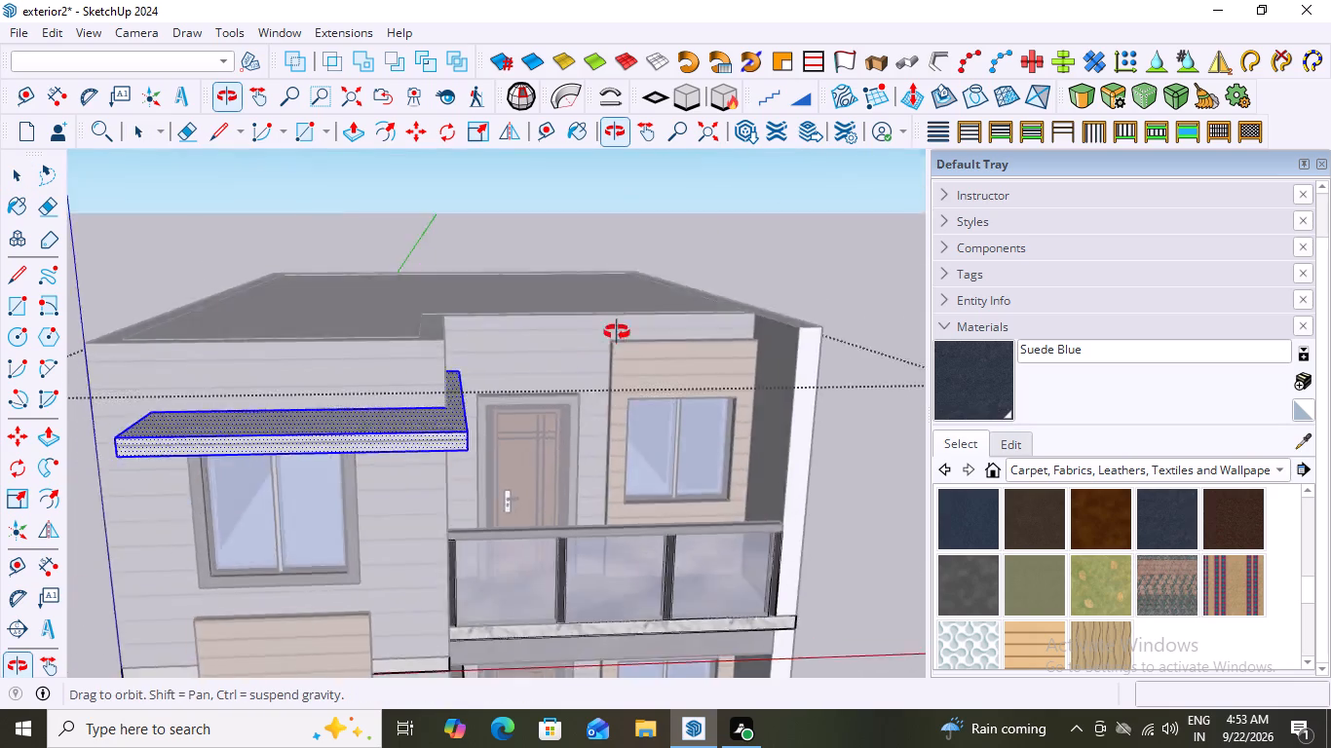
{"action": "middle_click_drag", "start_coordinate": [617, 332], "coordinate": [512, 333]}
{"action": "double_click", "coordinate": [640, 243]}
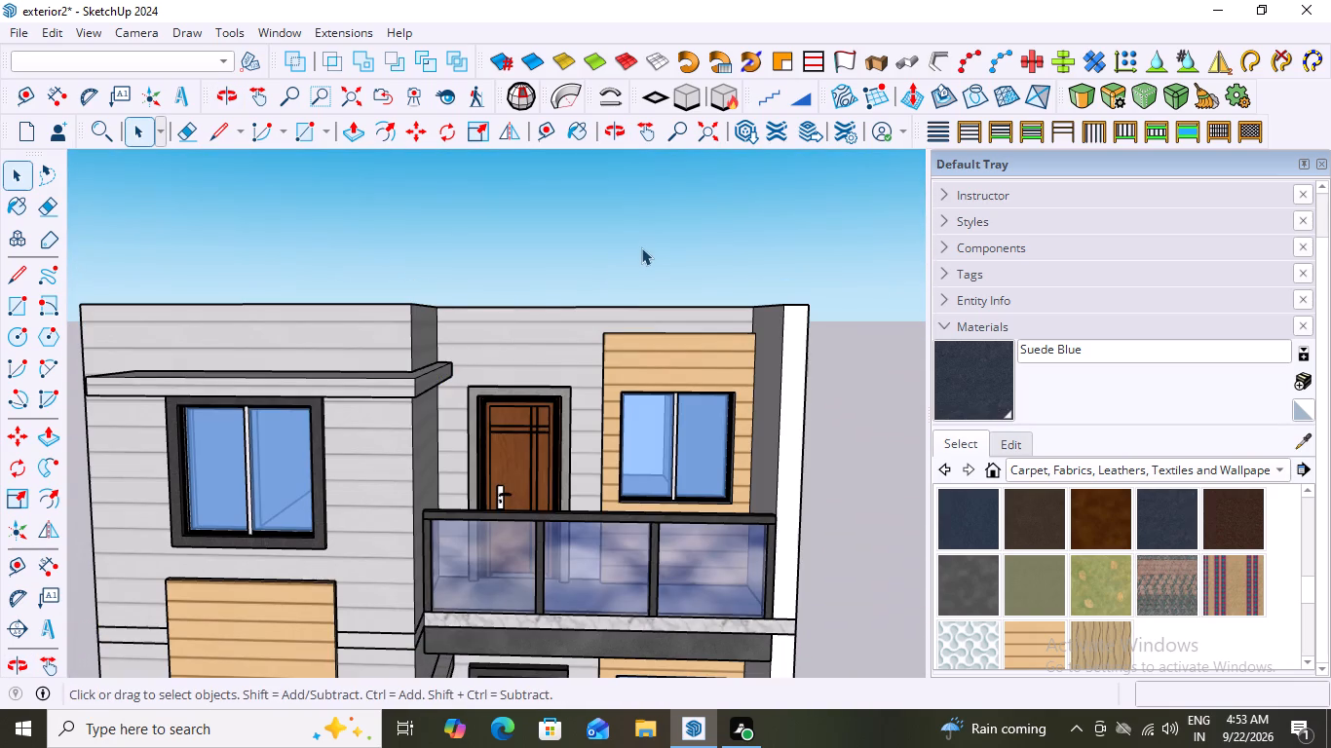
Examine the upper canopy copy against the roof edge, upper window and balcony door from above, below and the front.
{"action": "middle_click_drag", "start_coordinate": [328, 395], "coordinate": [386, 398]}
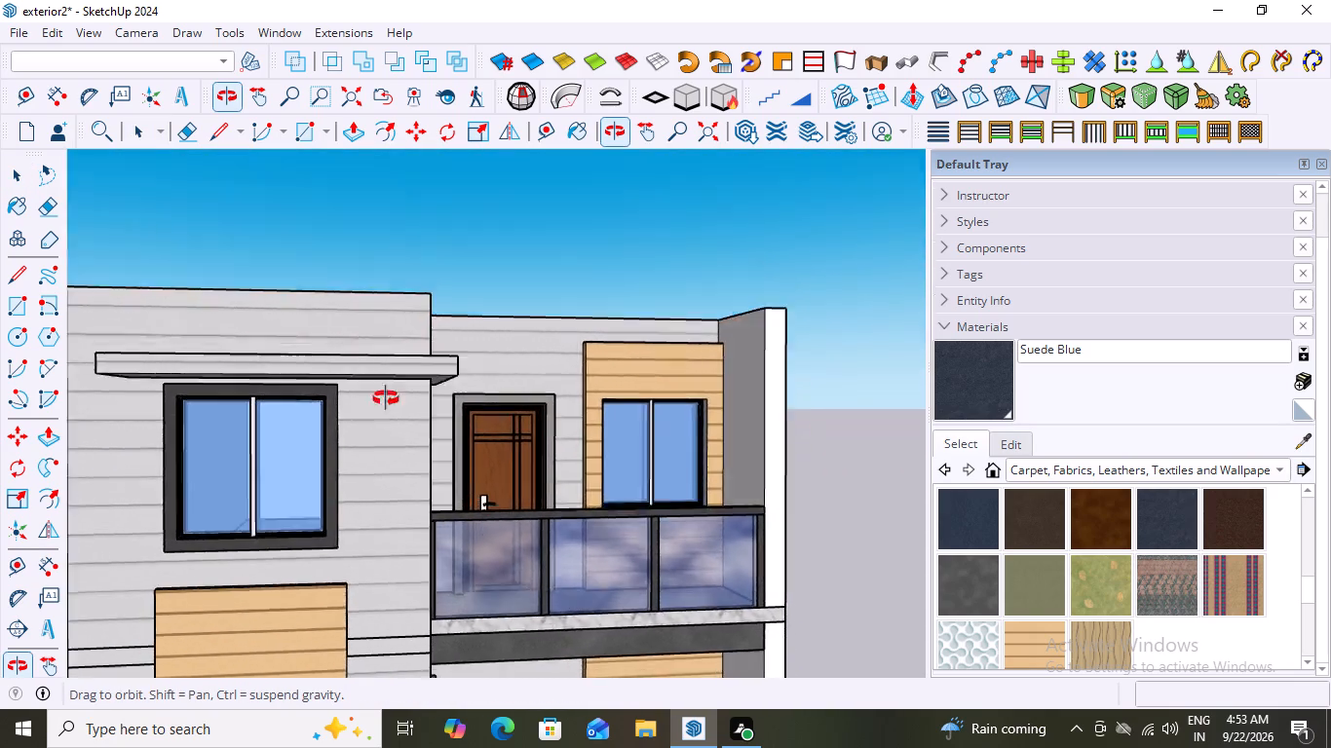
{"action": "middle_click_drag", "start_coordinate": [386, 398], "coordinate": [367, 522]}
{"action": "scroll", "coordinate": [371, 506], "scroll_direction": "down", "scroll_amount": 5}
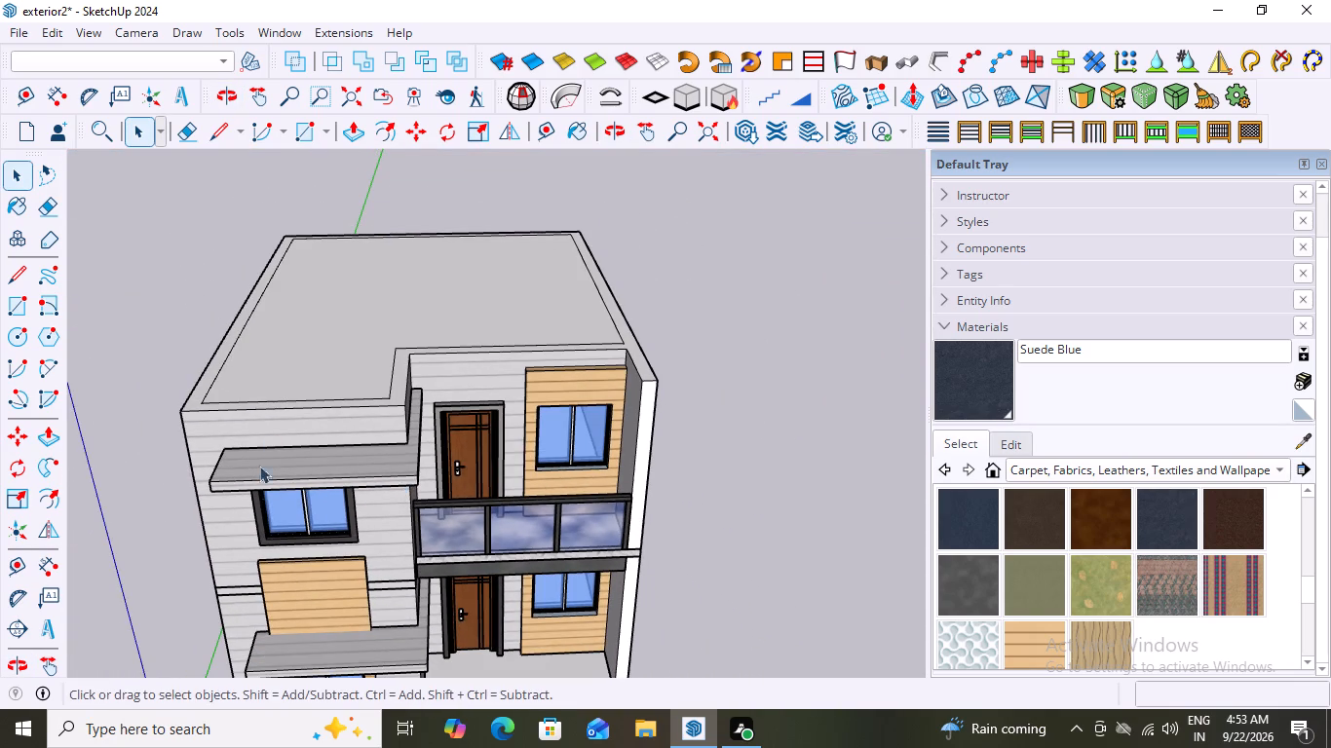
{"action": "middle_click_drag", "start_coordinate": [298, 318], "coordinate": [302, 308]}
{"action": "middle_click_drag", "start_coordinate": [329, 477], "coordinate": [313, 250]}
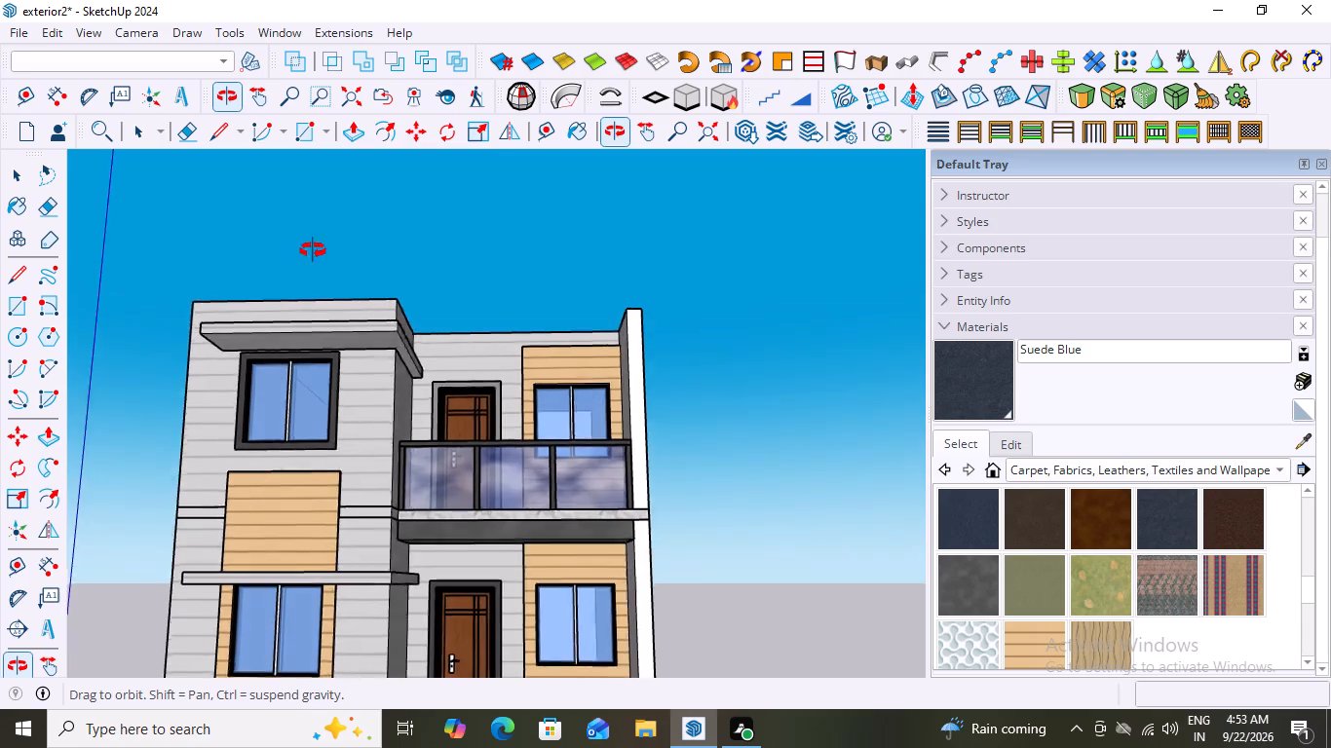
{"action": "middle_click_drag", "start_coordinate": [313, 250], "coordinate": [373, 291]}
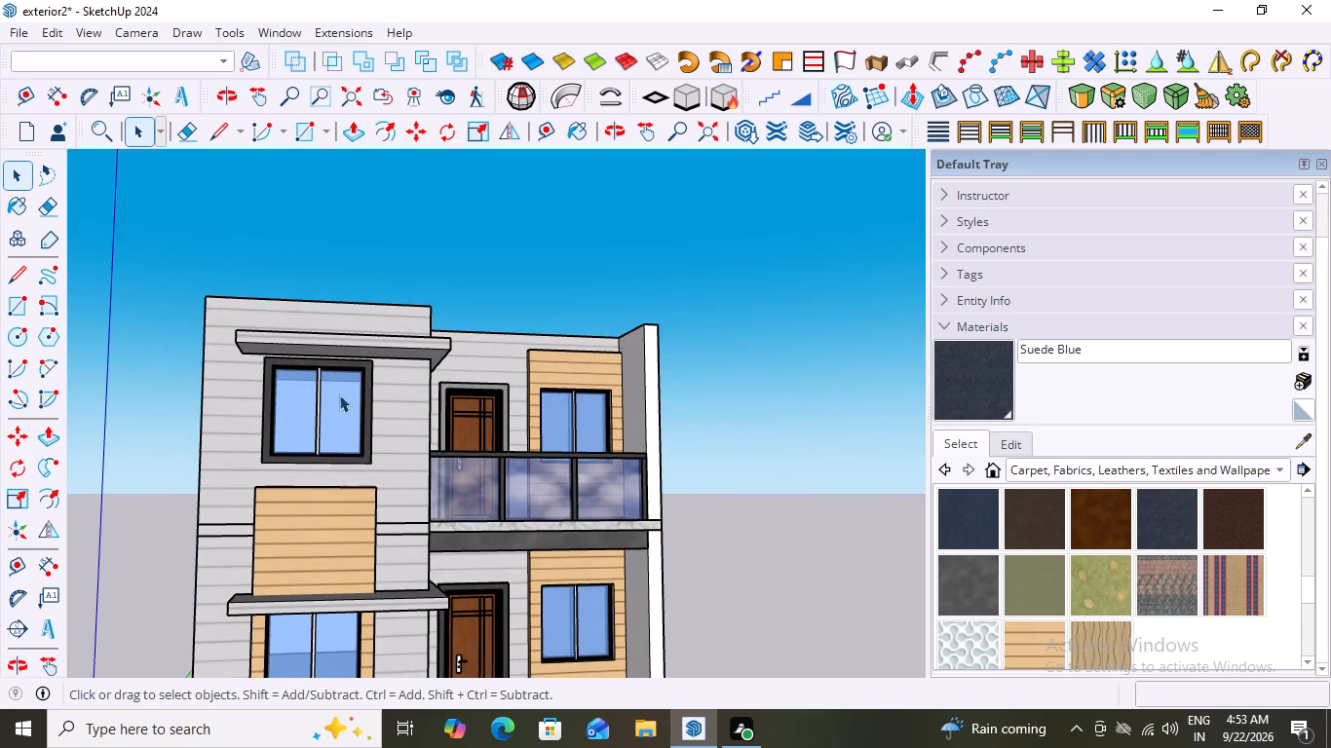
{"action": "scroll", "coordinate": [404, 348], "scroll_direction": "up", "scroll_amount": 1}
{"action": "middle_click_drag", "start_coordinate": [404, 348], "coordinate": [393, 425]}
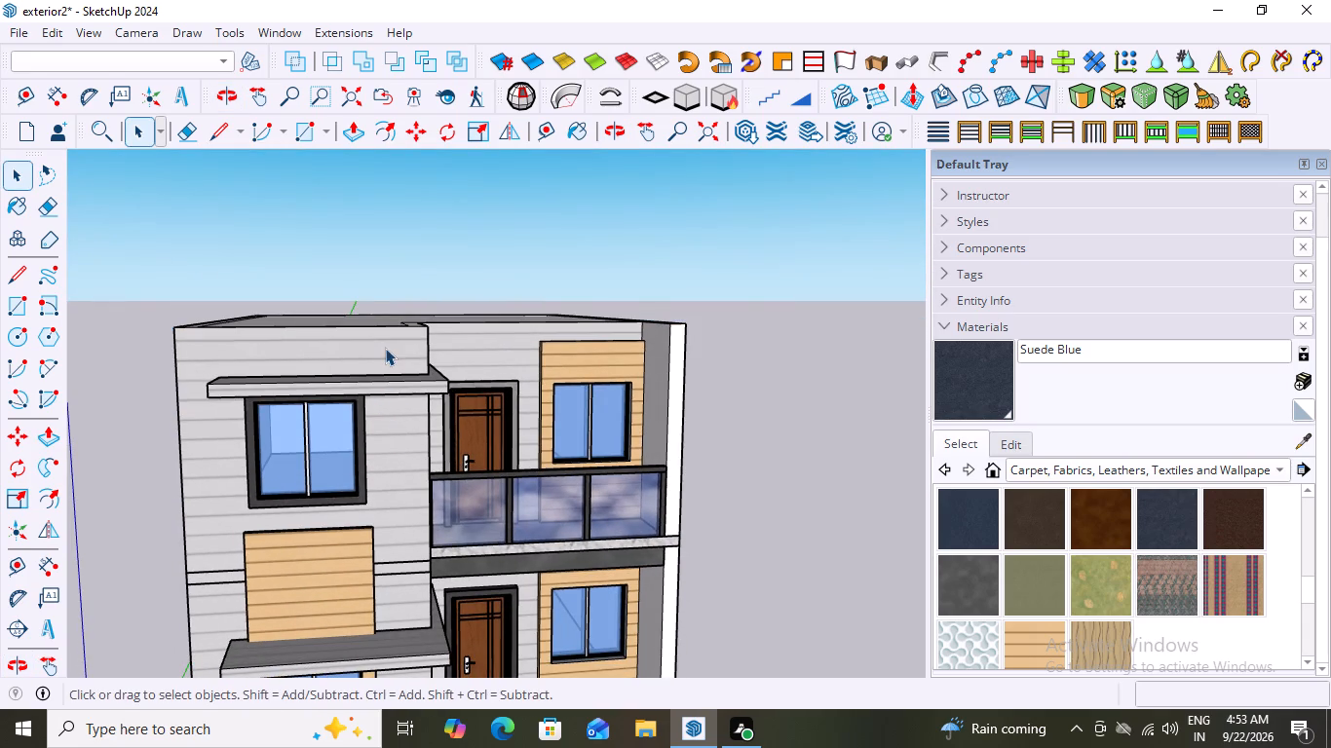
Adjust the upper canopy copy's position slightly at the wall corner beside the balcony door, and leave the storey group.
{"action": "left_click", "coordinate": [385, 348]}
{"action": "scroll", "coordinate": [386, 429], "scroll_direction": "up", "scroll_amount": 3}
{"action": "double_click", "coordinate": [368, 292]}
{"action": "scroll", "coordinate": [365, 400], "scroll_direction": "up", "scroll_amount": 4}
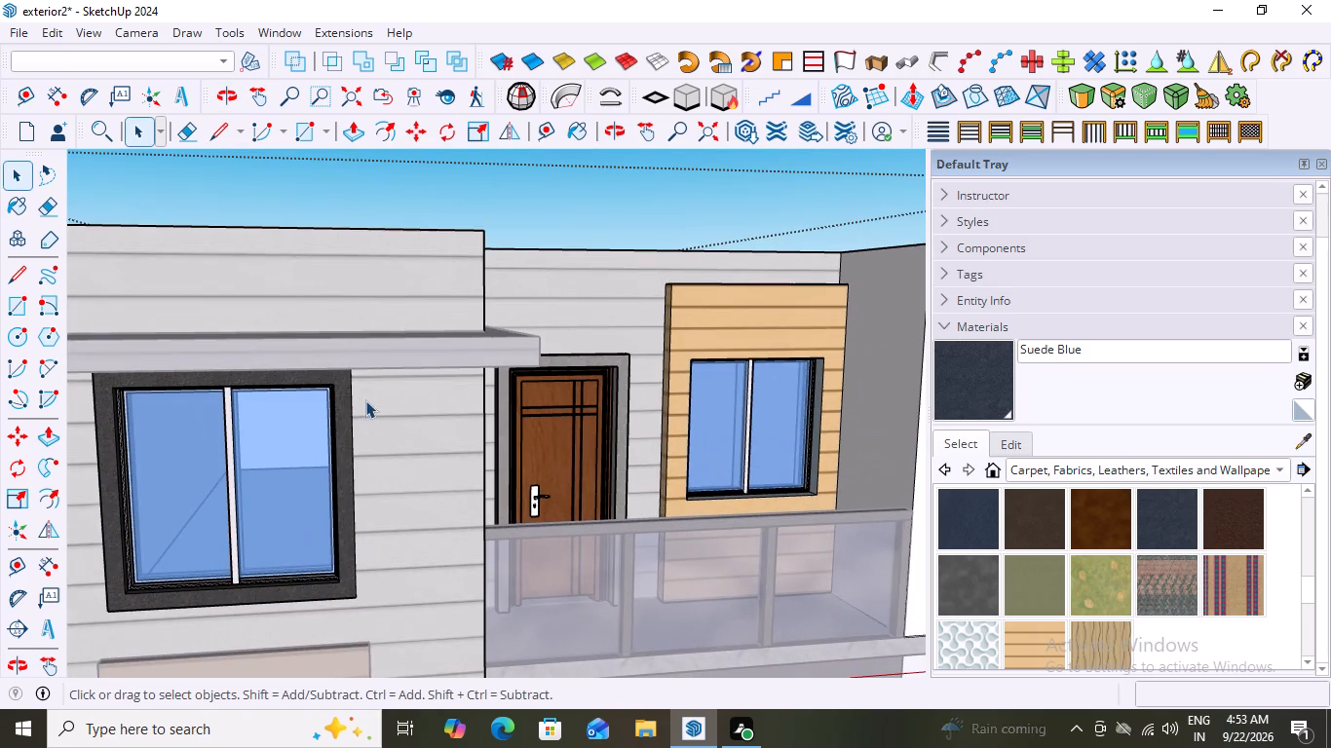
{"action": "left_click", "coordinate": [364, 340]}
{"action": "triple_click", "coordinate": [364, 349]}
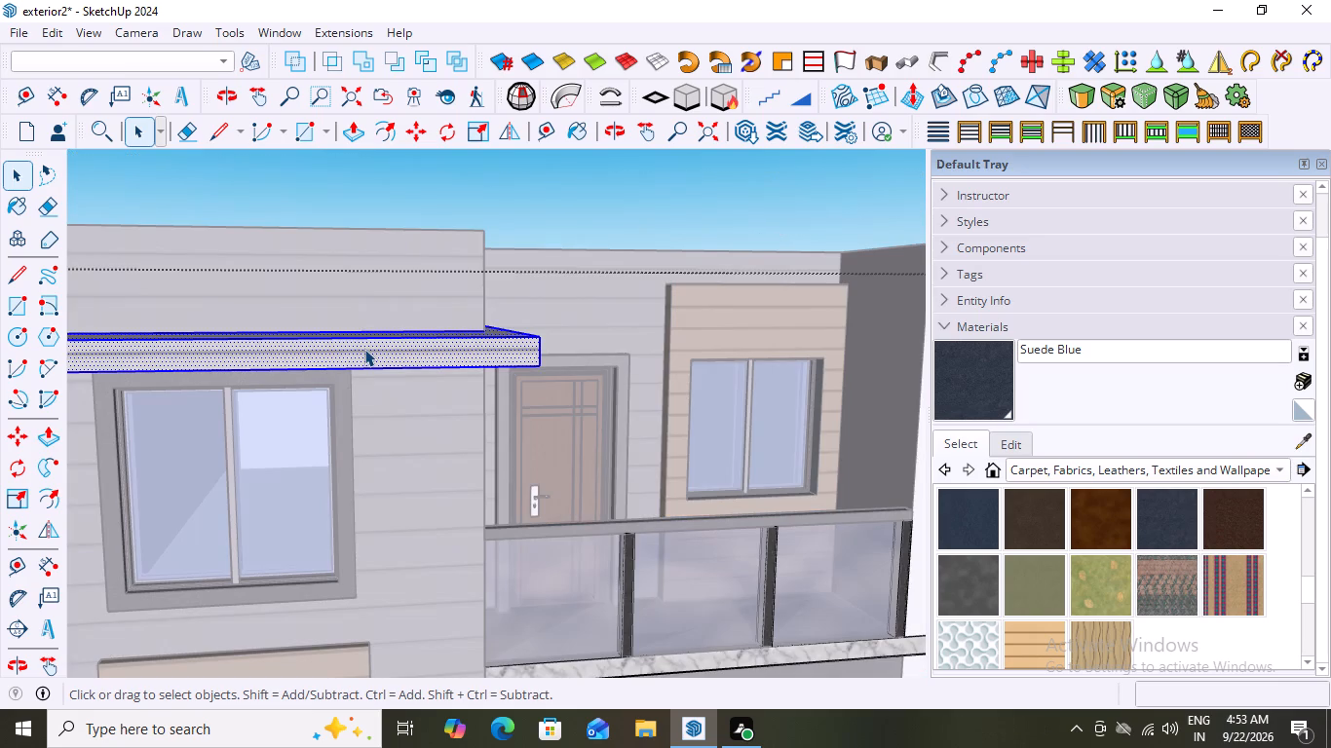
{"action": "key", "text": "m"}
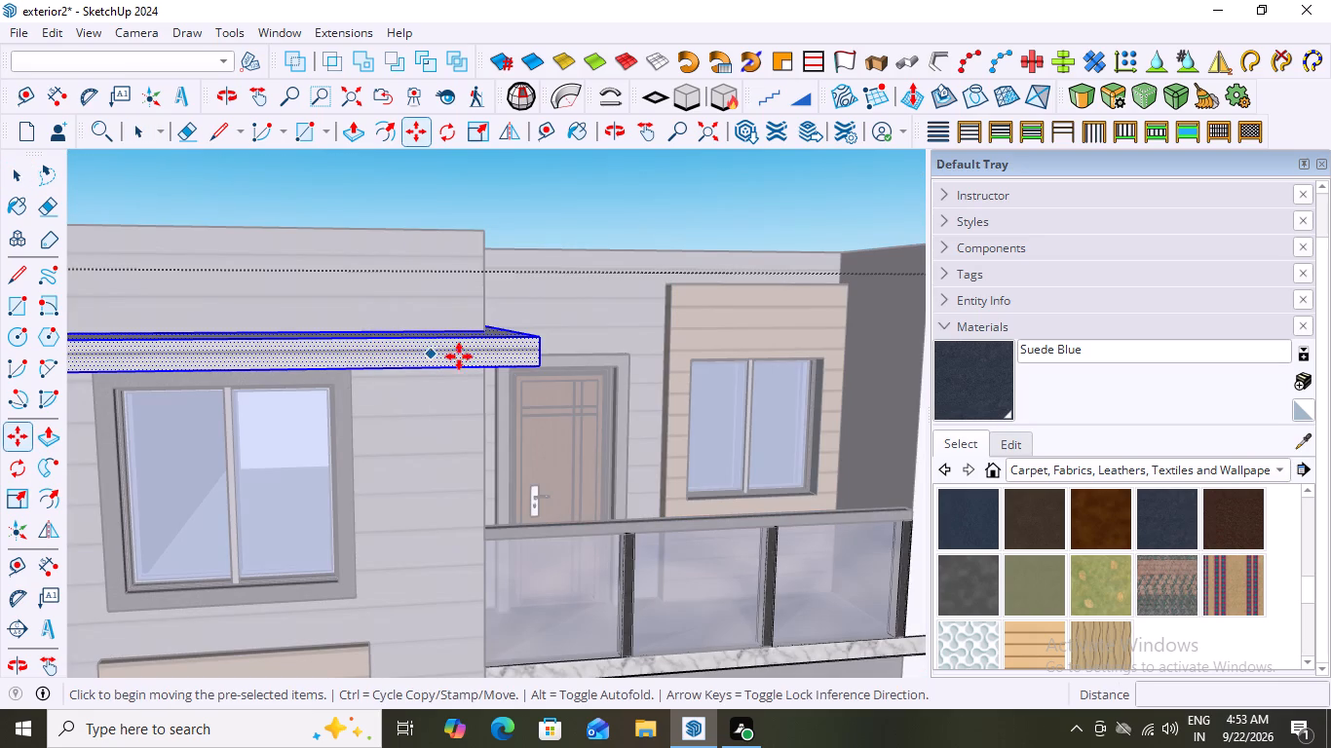
{"action": "middle_click_drag", "start_coordinate": [472, 348], "coordinate": [476, 241]}
{"action": "scroll", "coordinate": [500, 267], "scroll_direction": "up", "scroll_amount": 7}
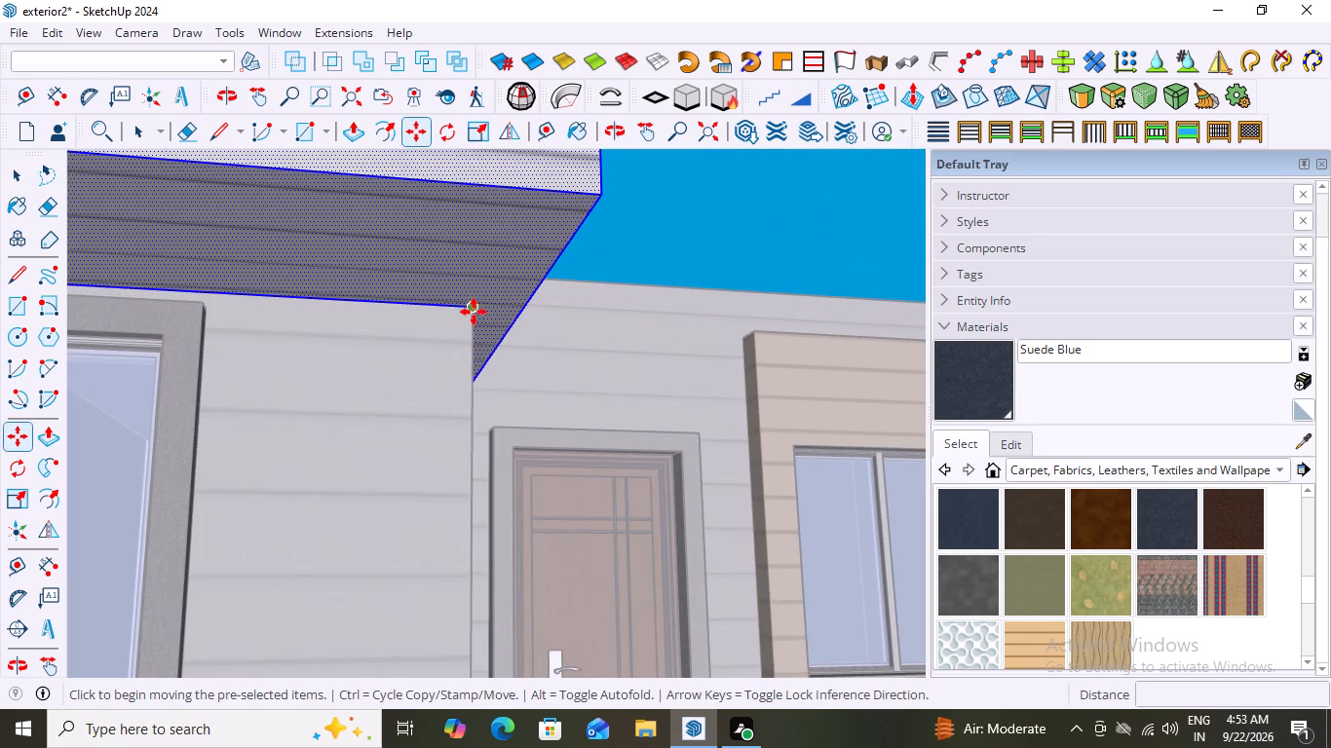
{"action": "left_click", "coordinate": [474, 309]}
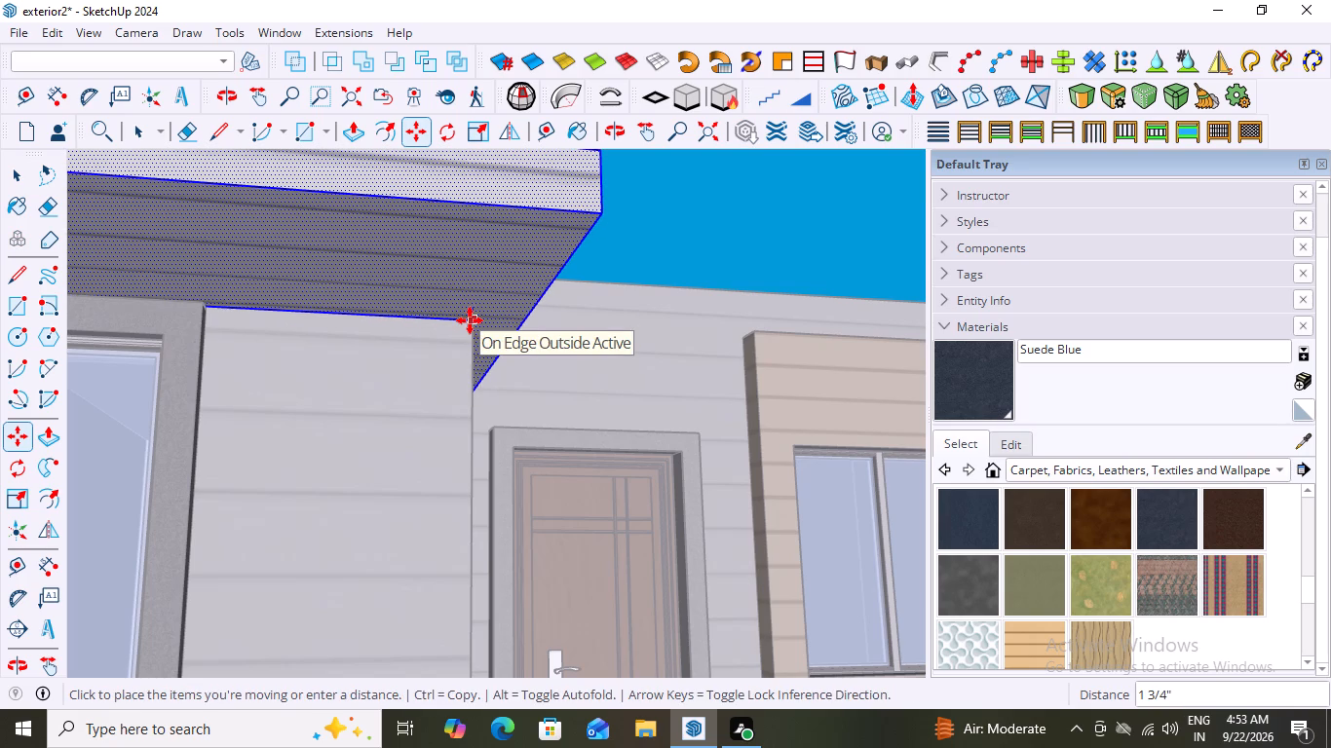
{"action": "middle_click_drag", "start_coordinate": [470, 323], "coordinate": [476, 400]}
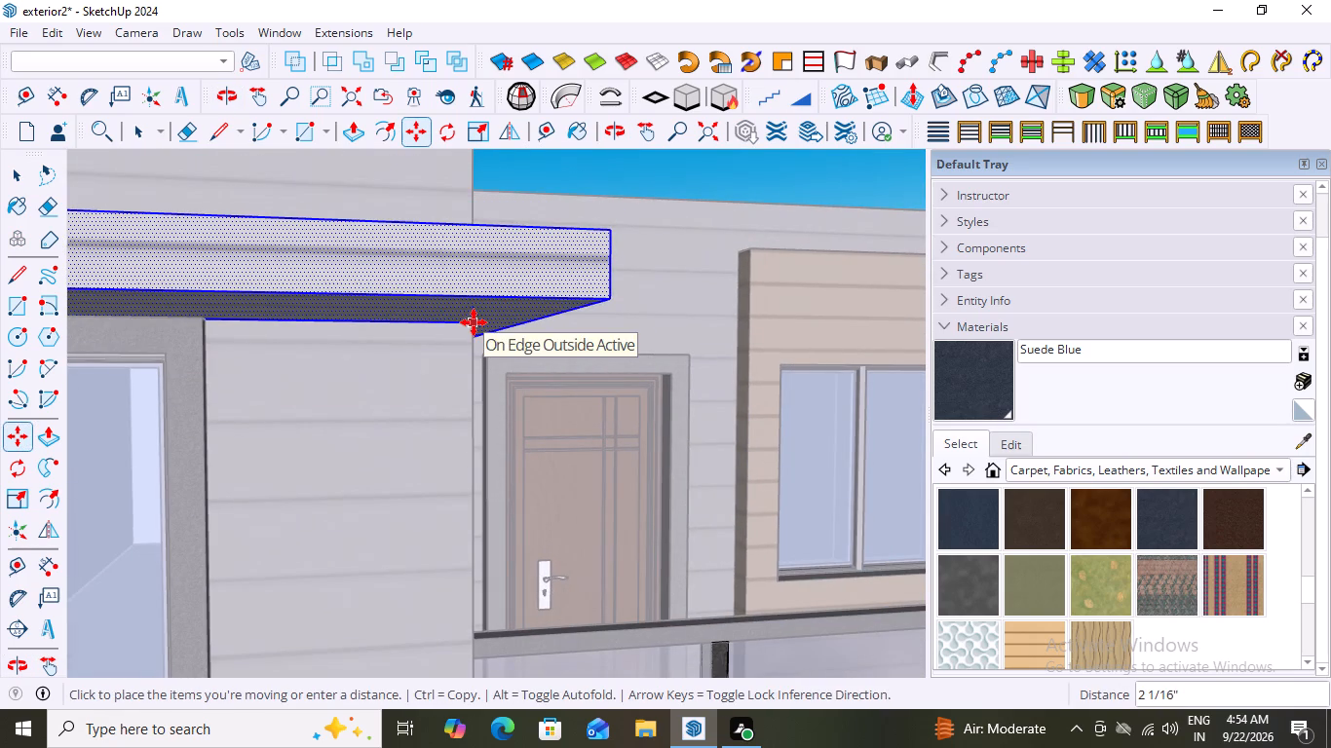
{"action": "middle_click_drag", "start_coordinate": [470, 307], "coordinate": [478, 363]}
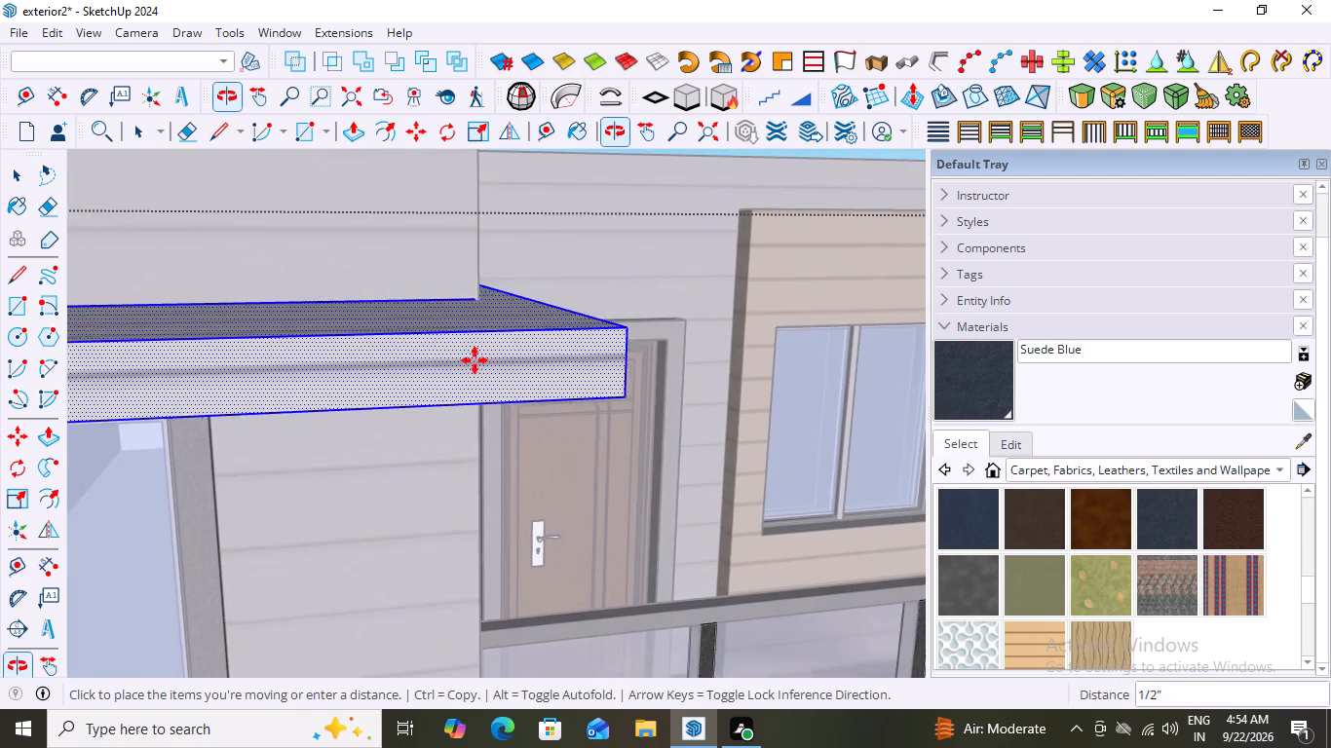
{"action": "scroll", "coordinate": [457, 331], "scroll_direction": "down", "scroll_amount": 10}
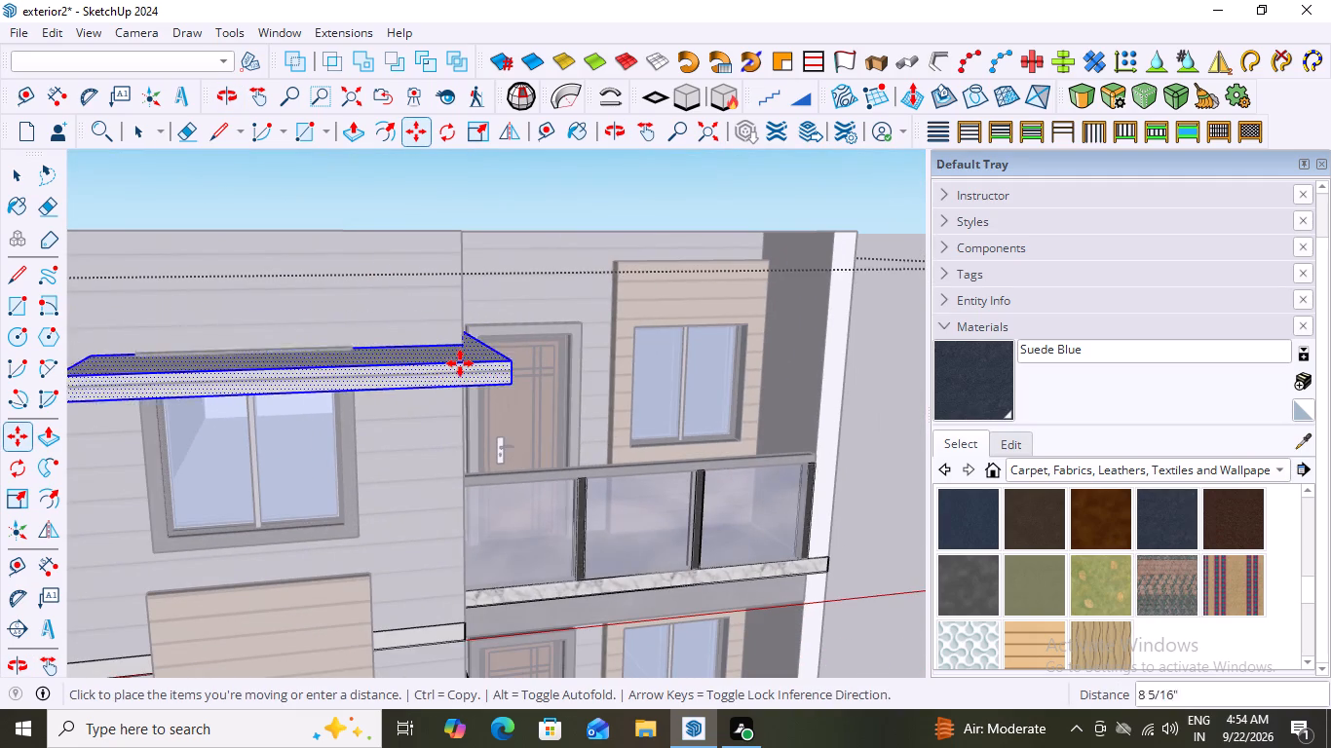
{"action": "scroll", "coordinate": [460, 363], "scroll_direction": "up", "scroll_amount": 8}
{"action": "scroll", "coordinate": [461, 359], "scroll_direction": "down", "scroll_amount": 15}
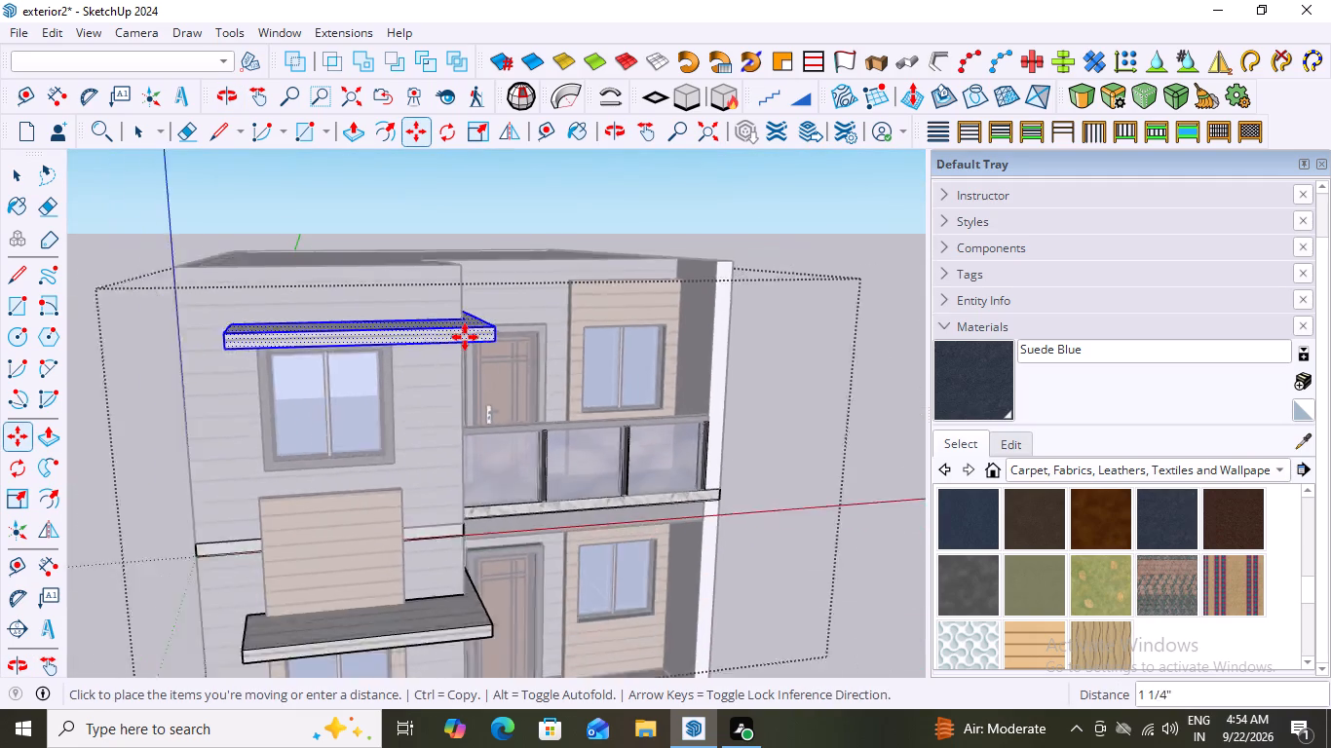
{"action": "scroll", "coordinate": [465, 337], "scroll_direction": "down", "scroll_amount": 2}
{"action": "scroll", "coordinate": [463, 347], "scroll_direction": "up", "scroll_amount": 14}
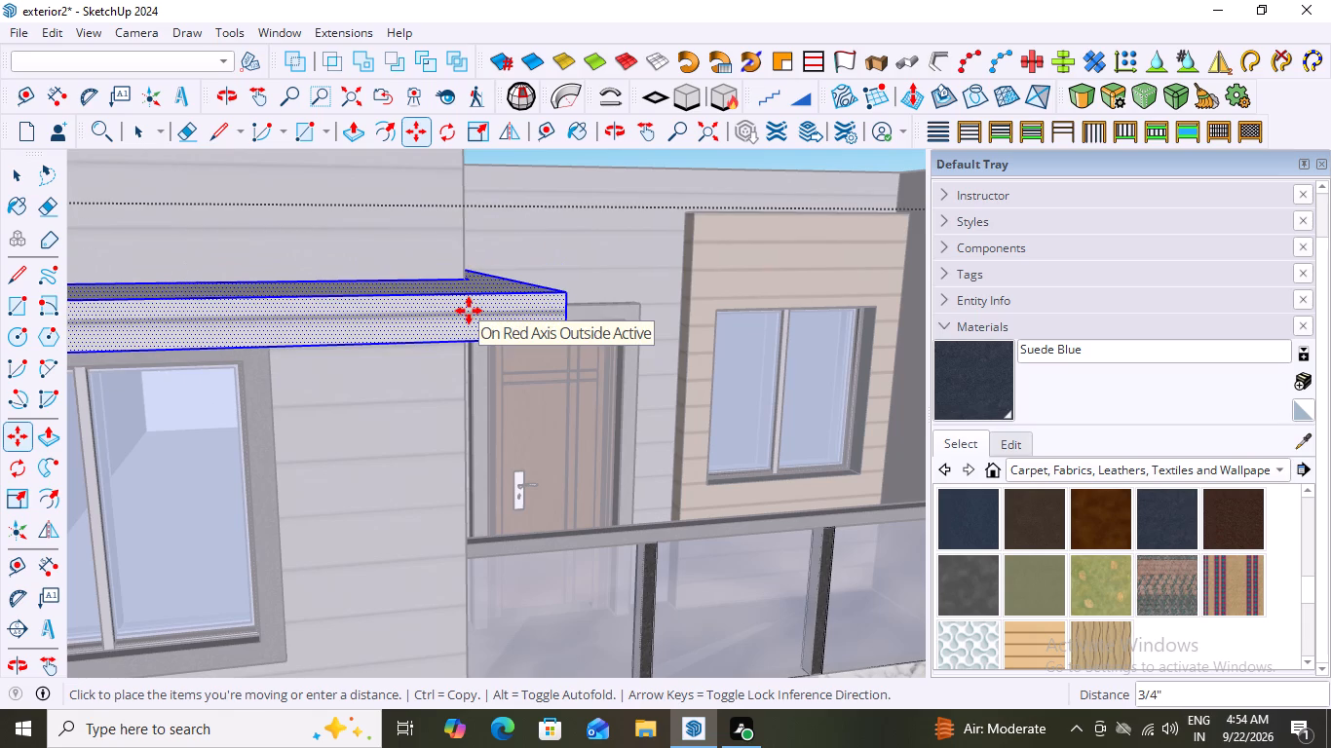
{"action": "middle_click_drag", "start_coordinate": [469, 311], "coordinate": [462, 220]}
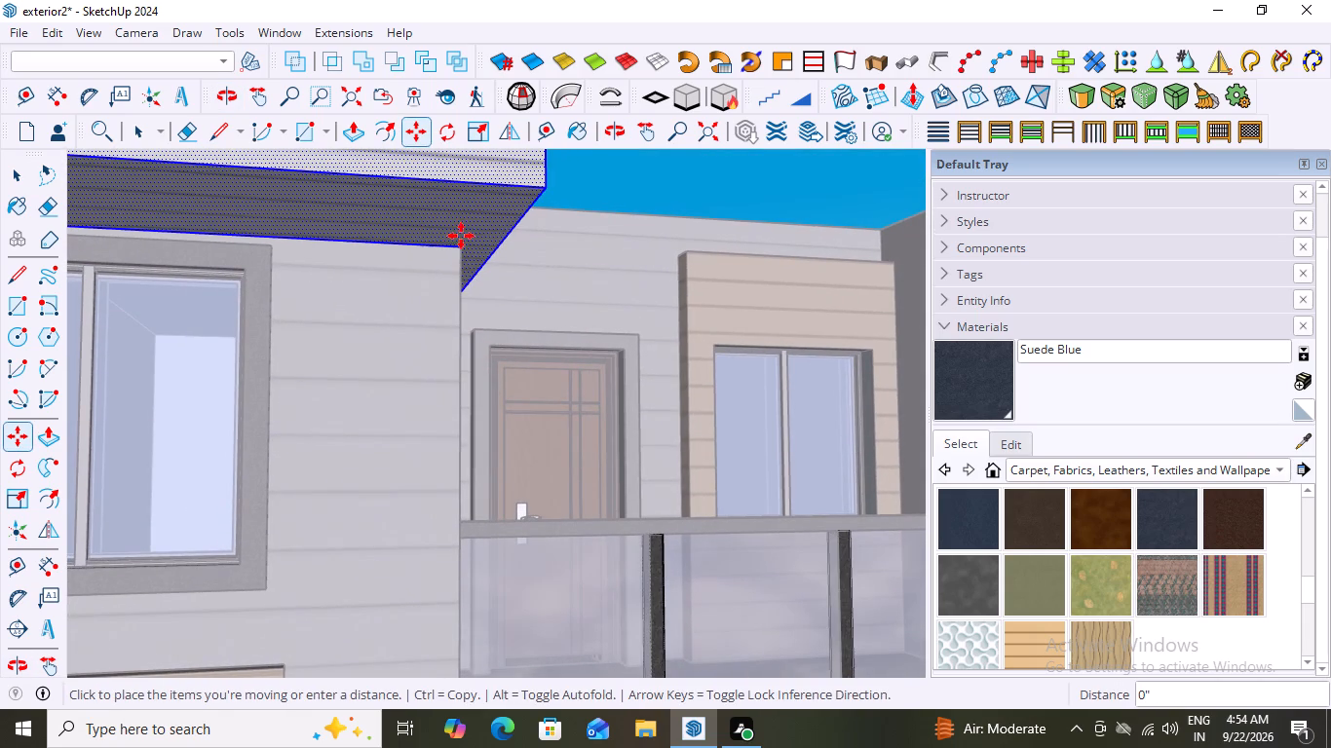
{"action": "left_click", "coordinate": [461, 241]}
{"action": "key", "text": "space"}
{"action": "scroll", "coordinate": [433, 292], "scroll_direction": "down", "scroll_amount": 2}
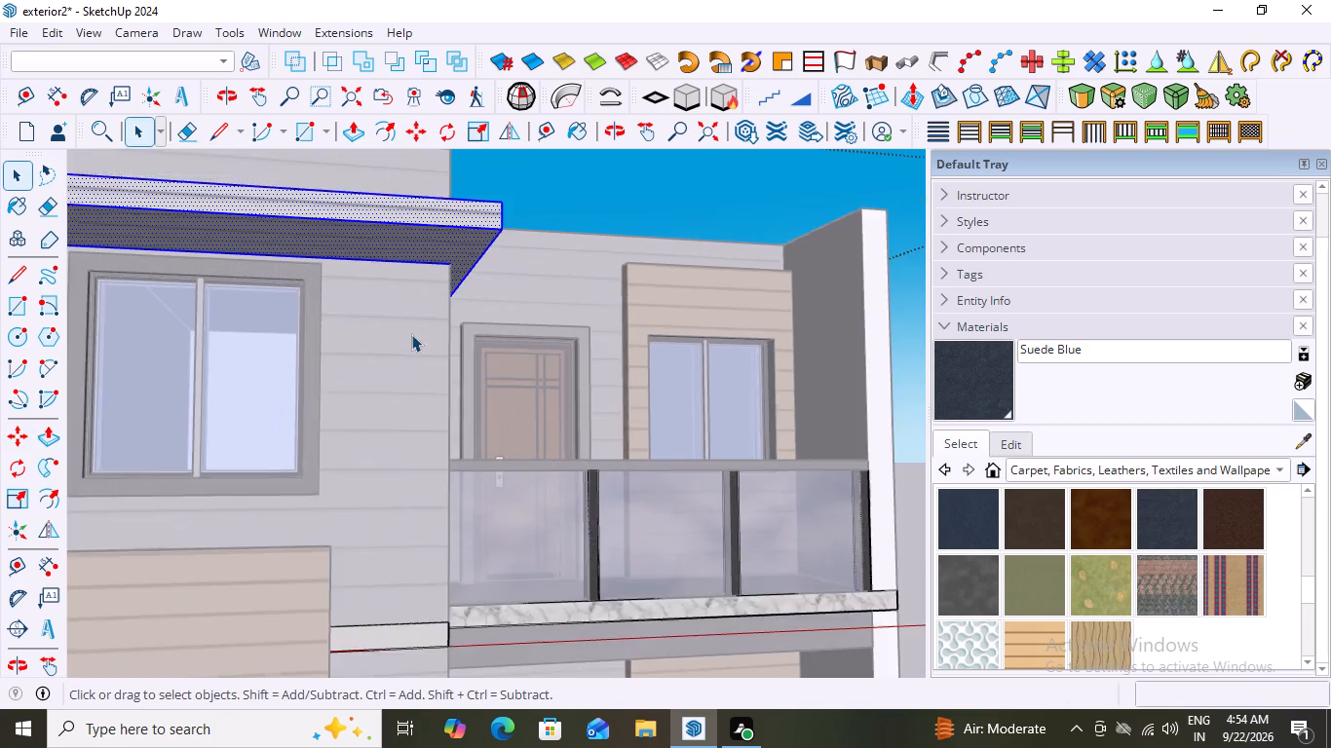
{"action": "scroll", "coordinate": [411, 334], "scroll_direction": "down", "scroll_amount": 10}
{"action": "left_click", "coordinate": [606, 152]}
Examine the upper canopy copy from the front, above and below, checking its end by the balcony door and gap above the window frame.
{"action": "middle_click_drag", "start_coordinate": [393, 360], "coordinate": [385, 452]}
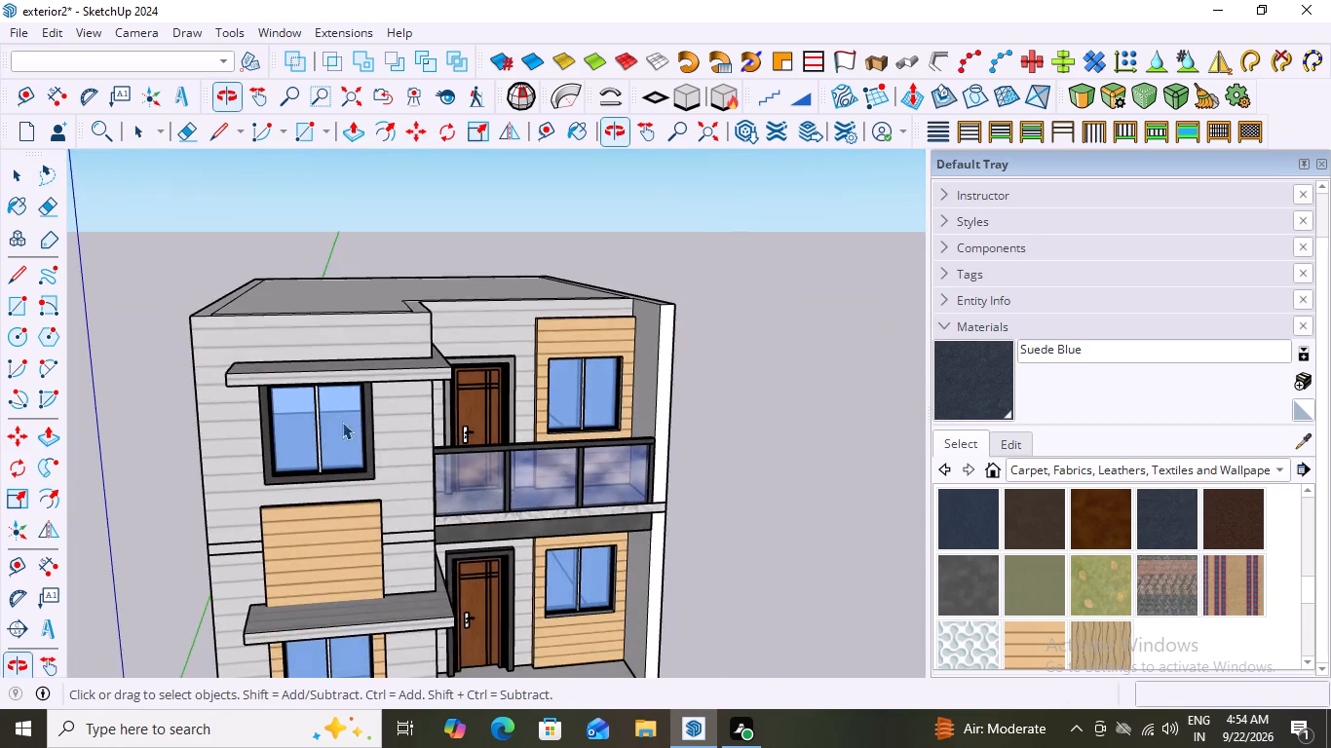
{"action": "scroll", "coordinate": [338, 417], "scroll_direction": "up", "scroll_amount": 7}
{"action": "middle_click_drag", "start_coordinate": [328, 373], "coordinate": [337, 332]}
{"action": "scroll", "coordinate": [294, 318], "scroll_direction": "up", "scroll_amount": 4}
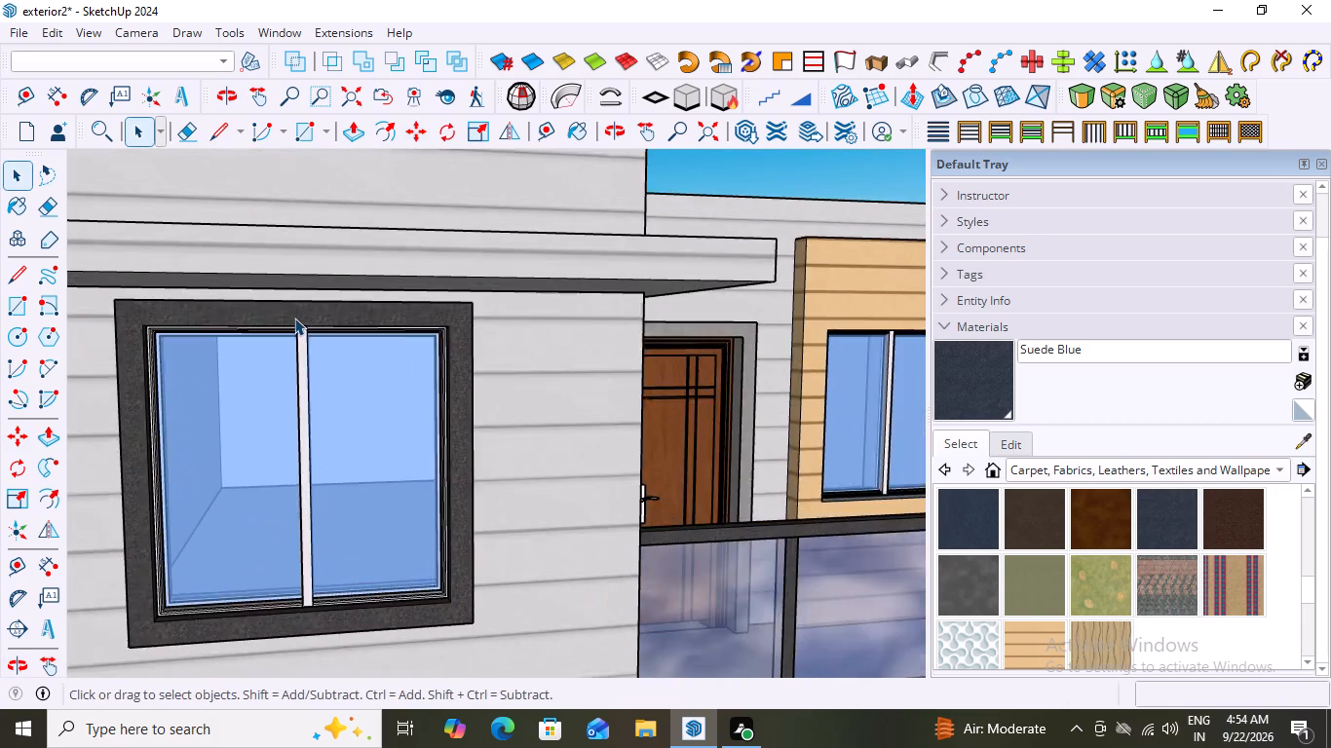
{"action": "scroll", "coordinate": [294, 318], "scroll_direction": "up", "scroll_amount": 3}
{"action": "scroll", "coordinate": [298, 315], "scroll_direction": "down", "scroll_amount": 13}
{"action": "scroll", "coordinate": [400, 326], "scroll_direction": "down", "scroll_amount": 5}
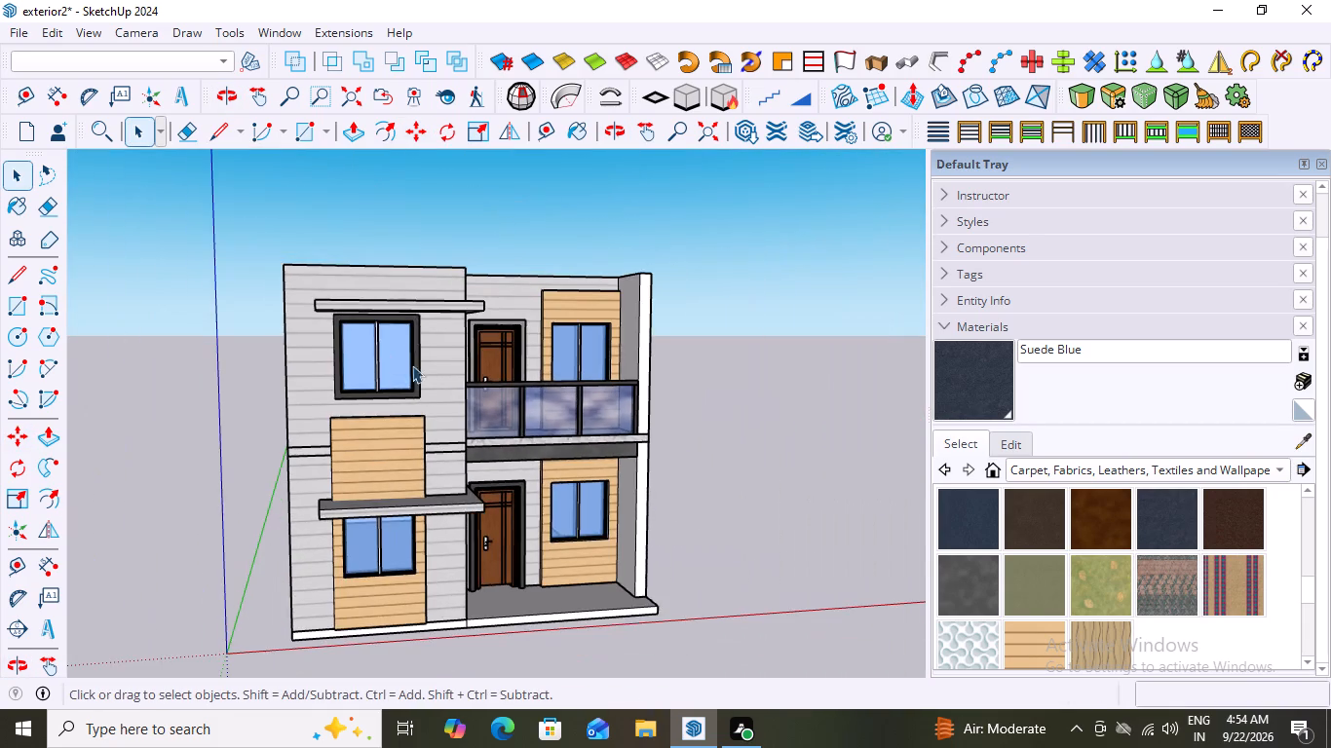
{"action": "middle_click_drag", "start_coordinate": [429, 365], "coordinate": [300, 534]}
{"action": "scroll", "coordinate": [466, 297], "scroll_direction": "up", "scroll_amount": 5}
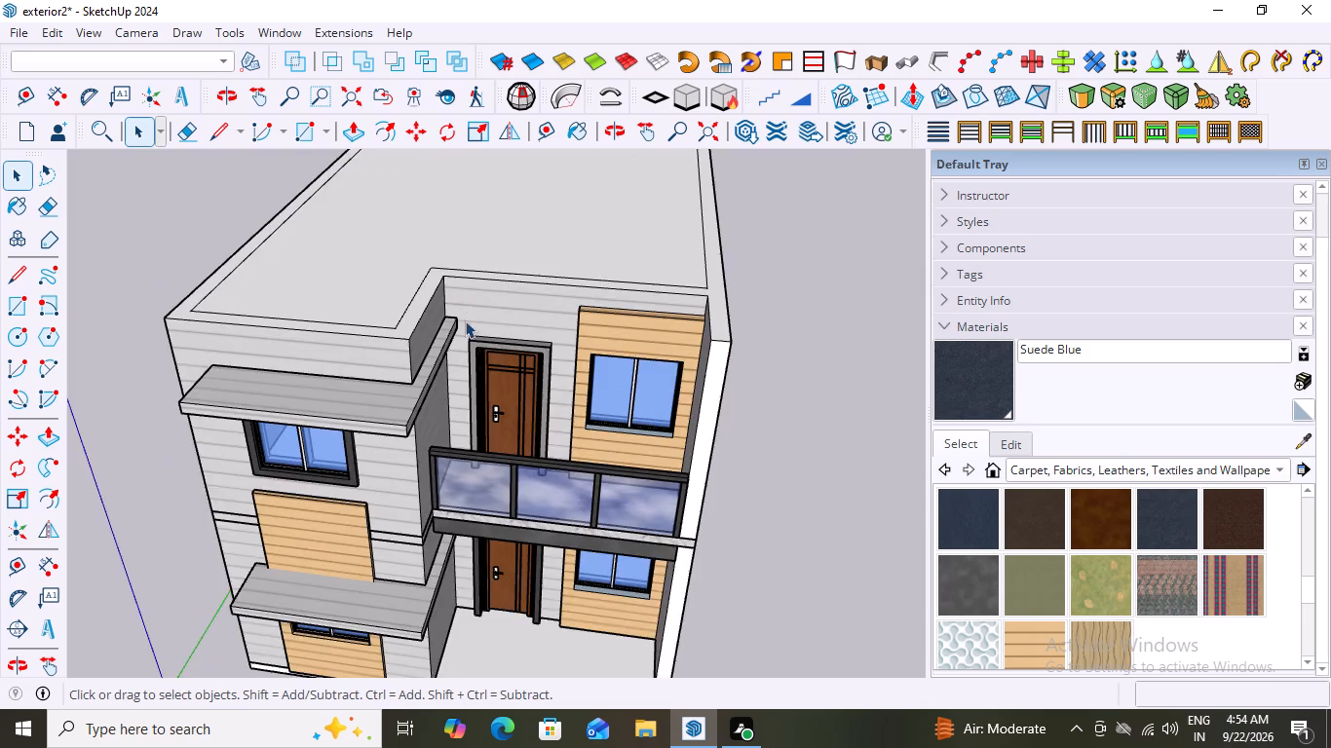
{"action": "scroll", "coordinate": [465, 320], "scroll_direction": "up", "scroll_amount": 14}
{"action": "middle_click_drag", "start_coordinate": [482, 325], "coordinate": [276, 242]}
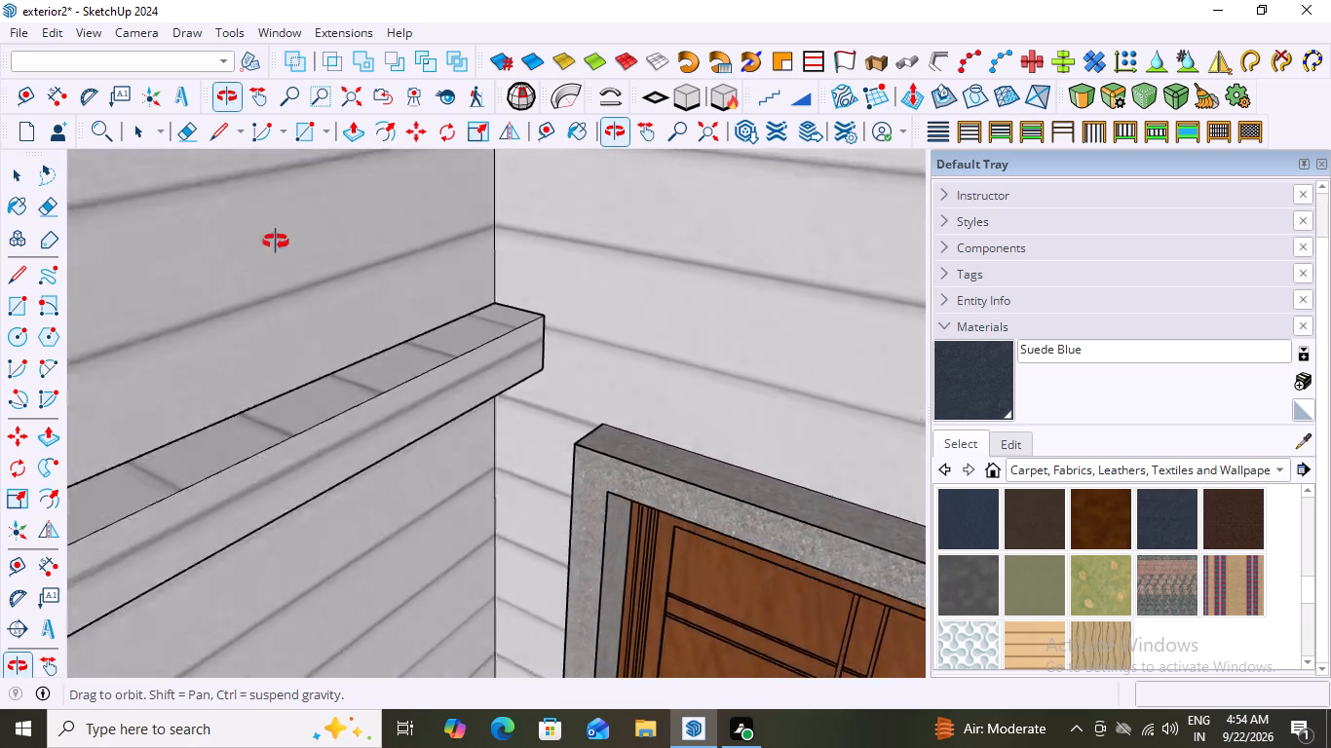
{"action": "middle_click_drag", "start_coordinate": [276, 242], "coordinate": [491, 191]}
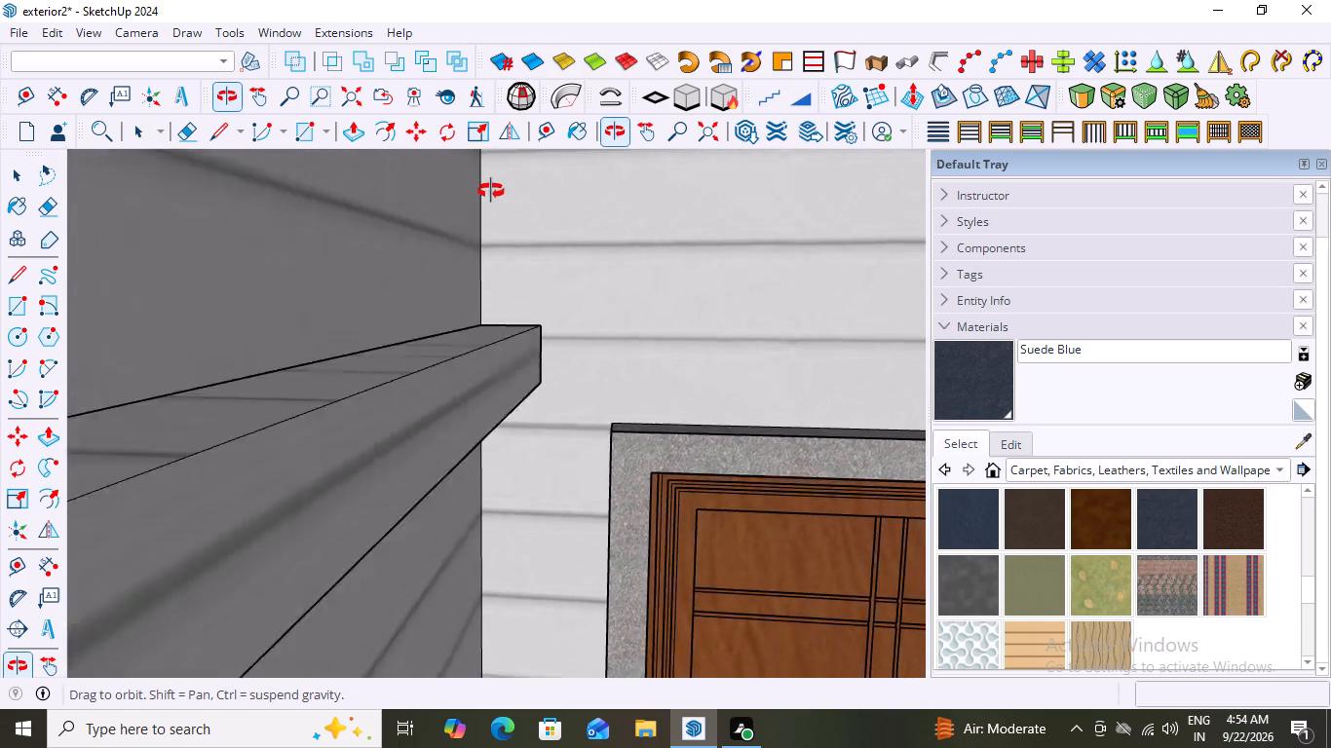
{"action": "middle_click_drag", "start_coordinate": [491, 191], "coordinate": [502, 202]}
{"action": "scroll", "coordinate": [502, 202], "scroll_direction": "down", "scroll_amount": 13}
{"action": "scroll", "coordinate": [419, 346], "scroll_direction": "down", "scroll_amount": 2}
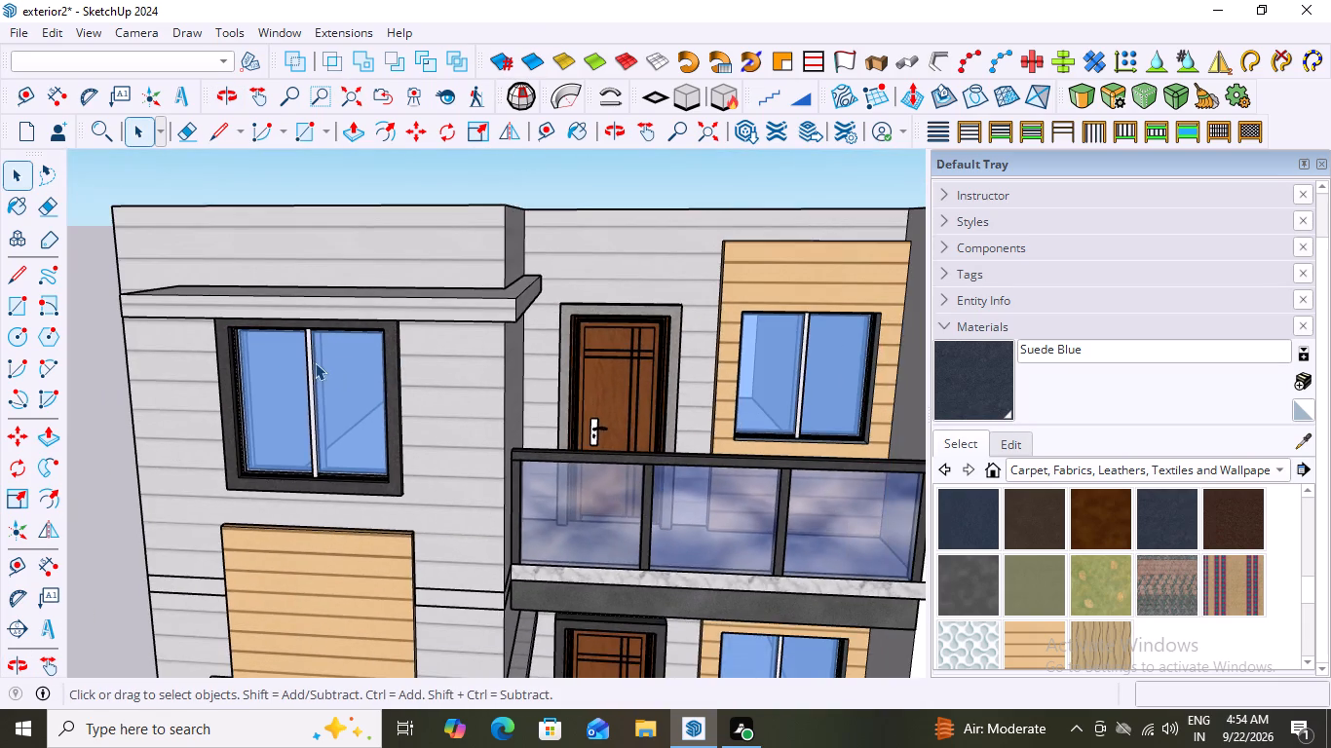
{"action": "middle_click_drag", "start_coordinate": [319, 362], "coordinate": [453, 189]}
{"action": "scroll", "coordinate": [333, 372], "scroll_direction": "down", "scroll_amount": 1}
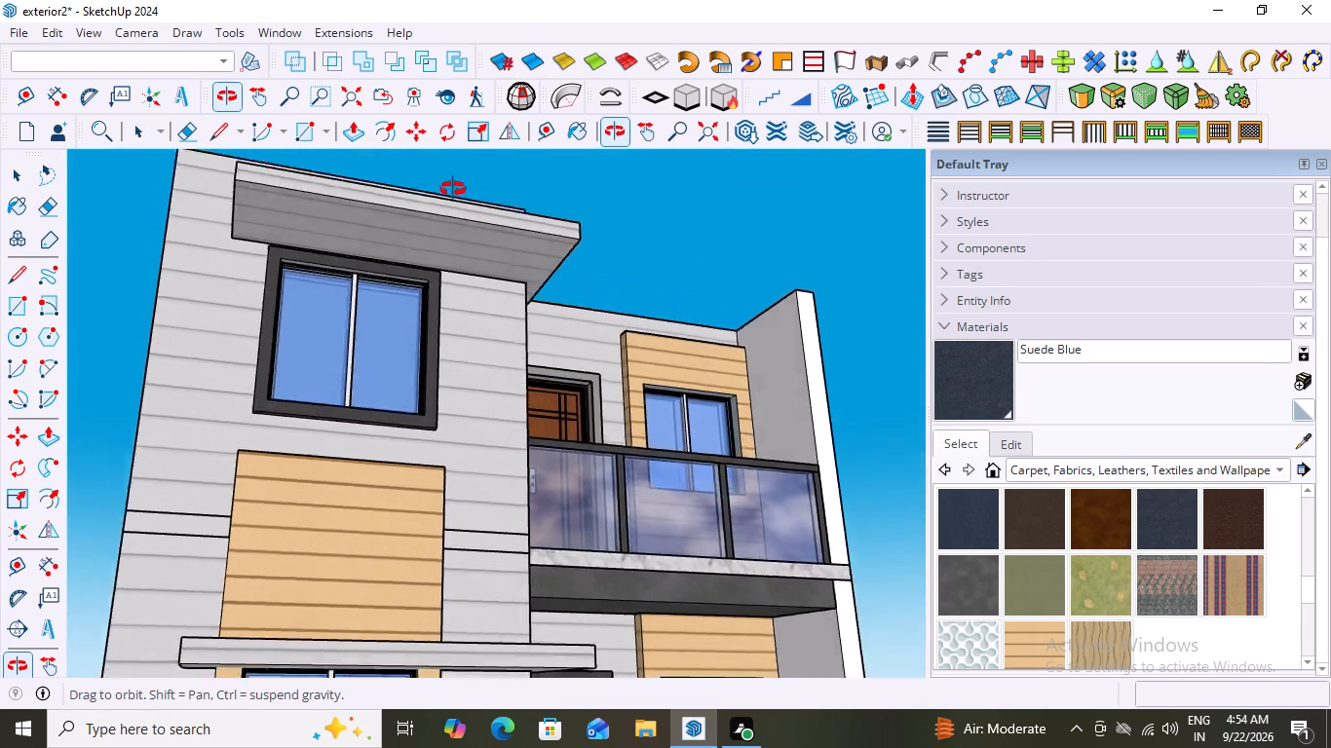
{"action": "middle_click_drag", "start_coordinate": [453, 189], "coordinate": [405, 241]}
{"action": "middle_click", "coordinate": [404, 243]}
{"action": "scroll", "coordinate": [402, 287], "scroll_direction": "up", "scroll_amount": 5}
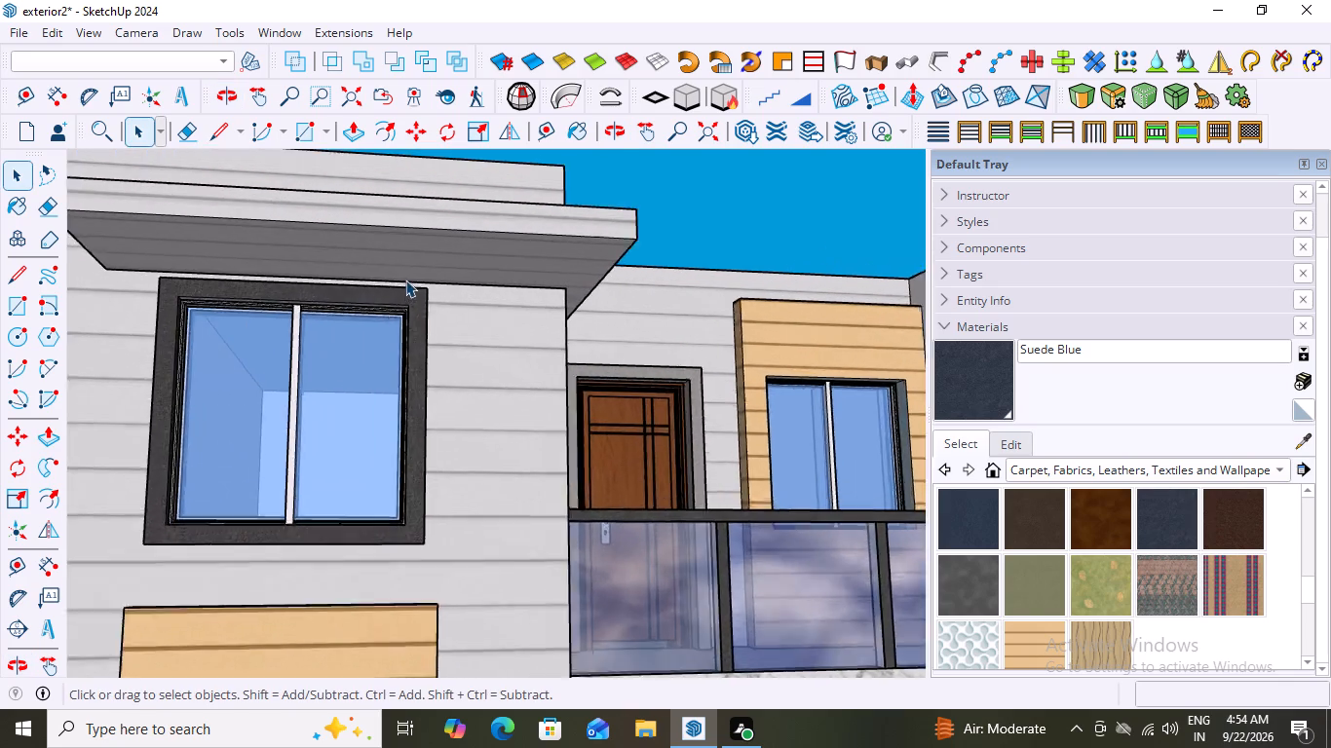
{"action": "scroll", "coordinate": [405, 280], "scroll_direction": "up", "scroll_amount": 4}
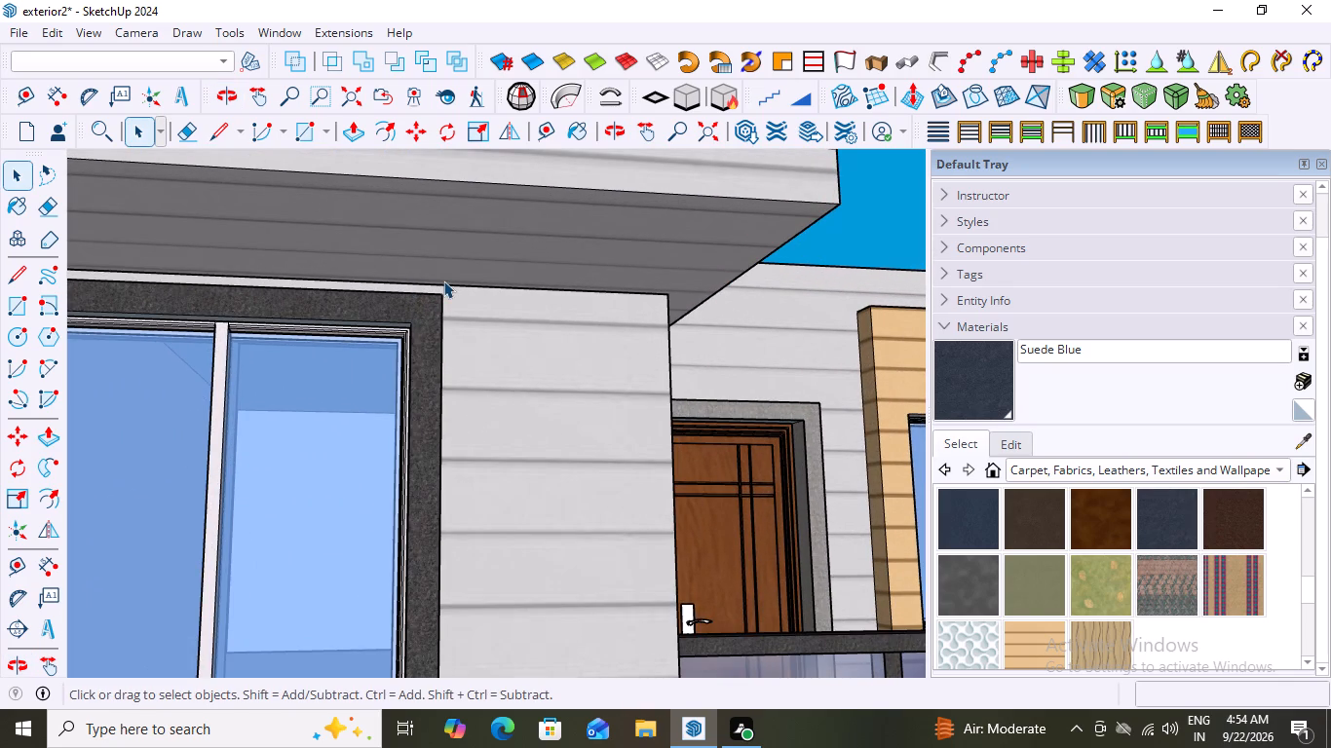
Lower the upper canopy copy about 1 5/16" straight down to the top of the upper window's frame.
{"action": "scroll", "coordinate": [443, 280], "scroll_direction": "down", "scroll_amount": 4}
{"action": "double_click", "coordinate": [579, 248]}
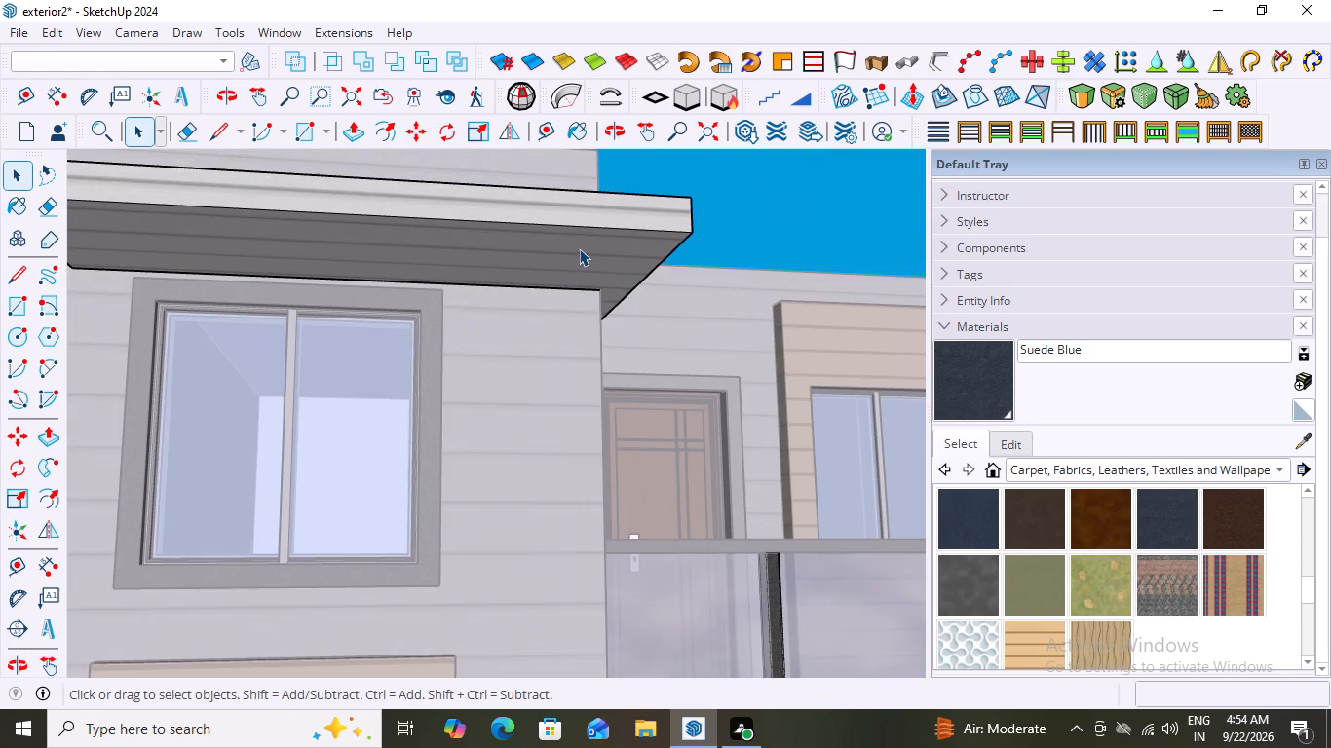
{"action": "left_click", "coordinate": [579, 248]}
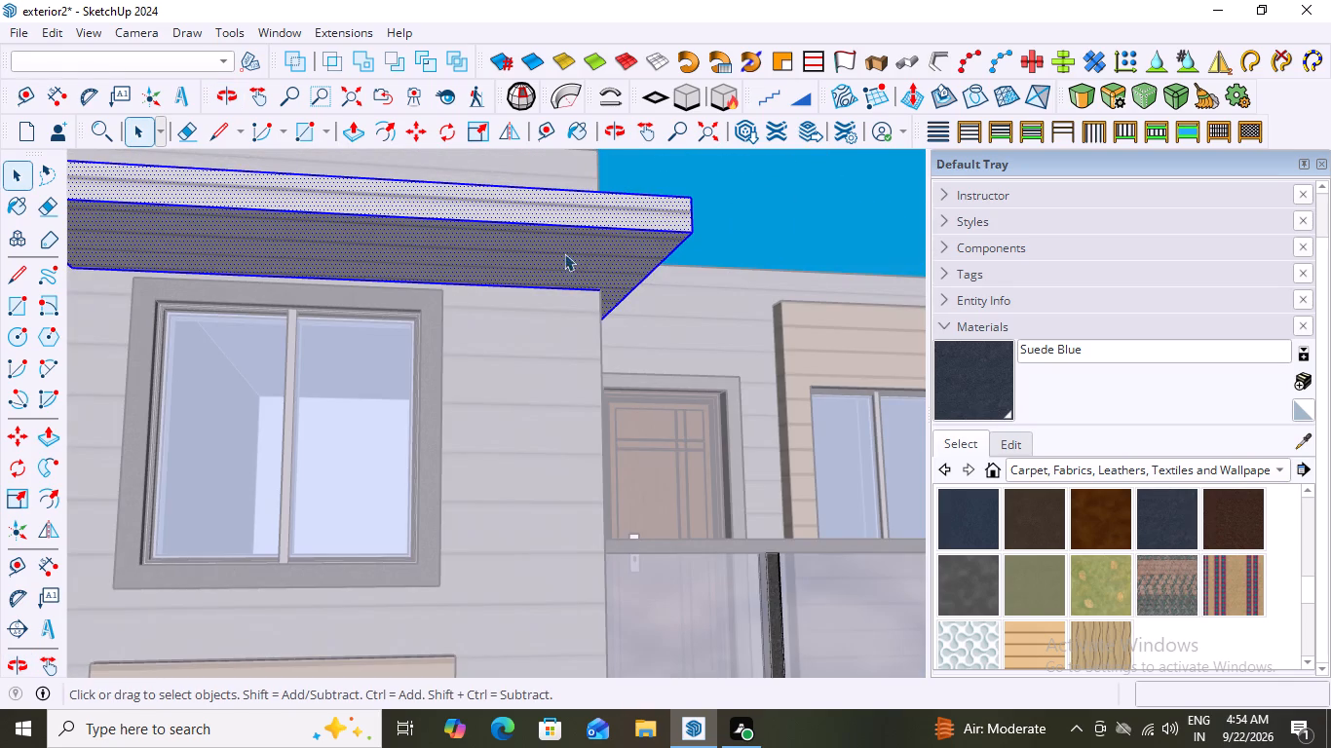
{"action": "middle_click_drag", "start_coordinate": [511, 276], "coordinate": [622, 282]}
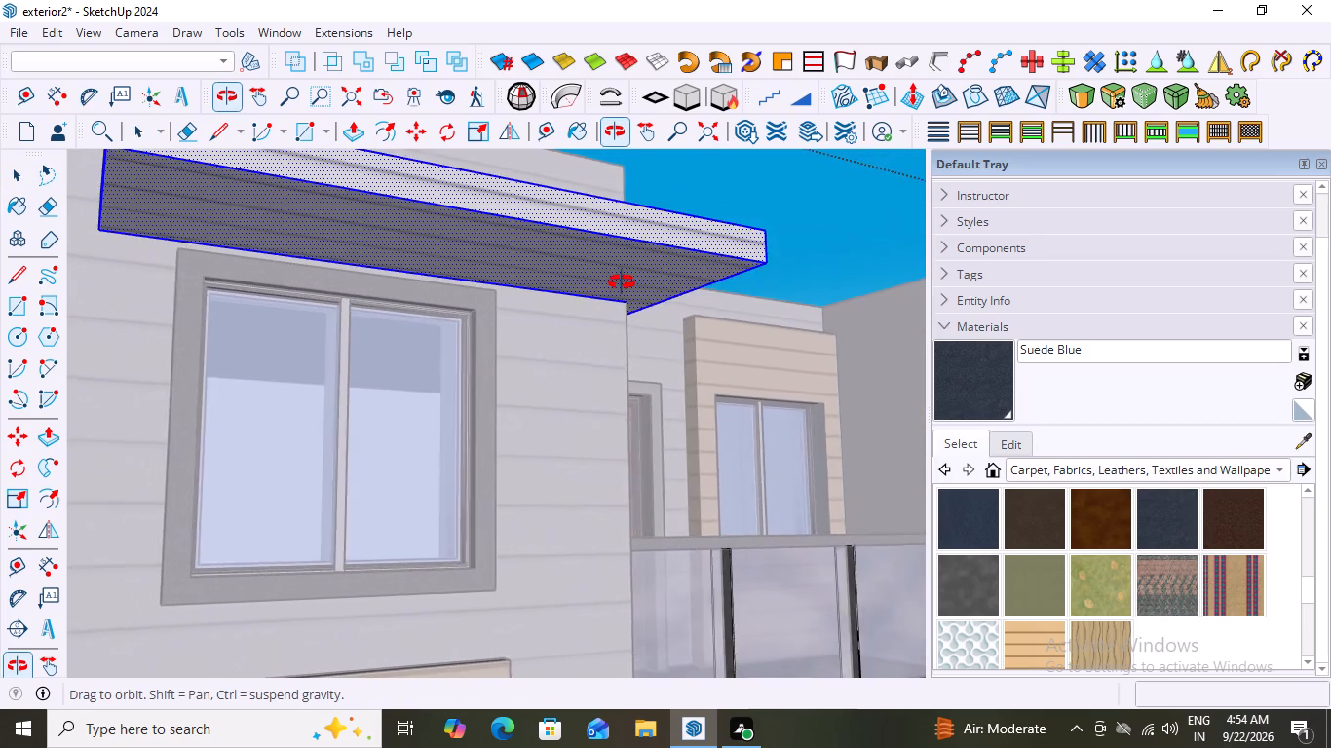
{"action": "middle_click_drag", "start_coordinate": [622, 282], "coordinate": [636, 288]}
{"action": "scroll", "coordinate": [118, 231], "scroll_direction": "up", "scroll_amount": 2}
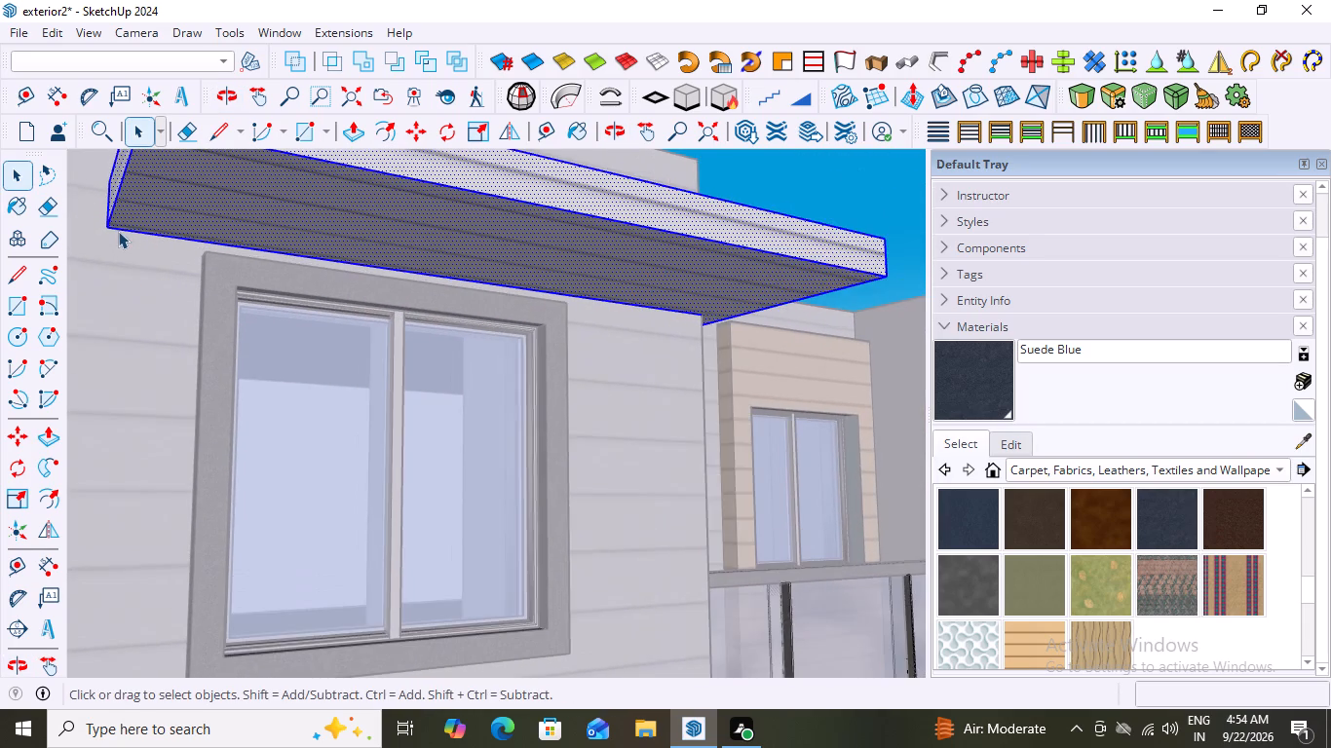
{"action": "scroll", "coordinate": [96, 232], "scroll_direction": "up", "scroll_amount": 3}
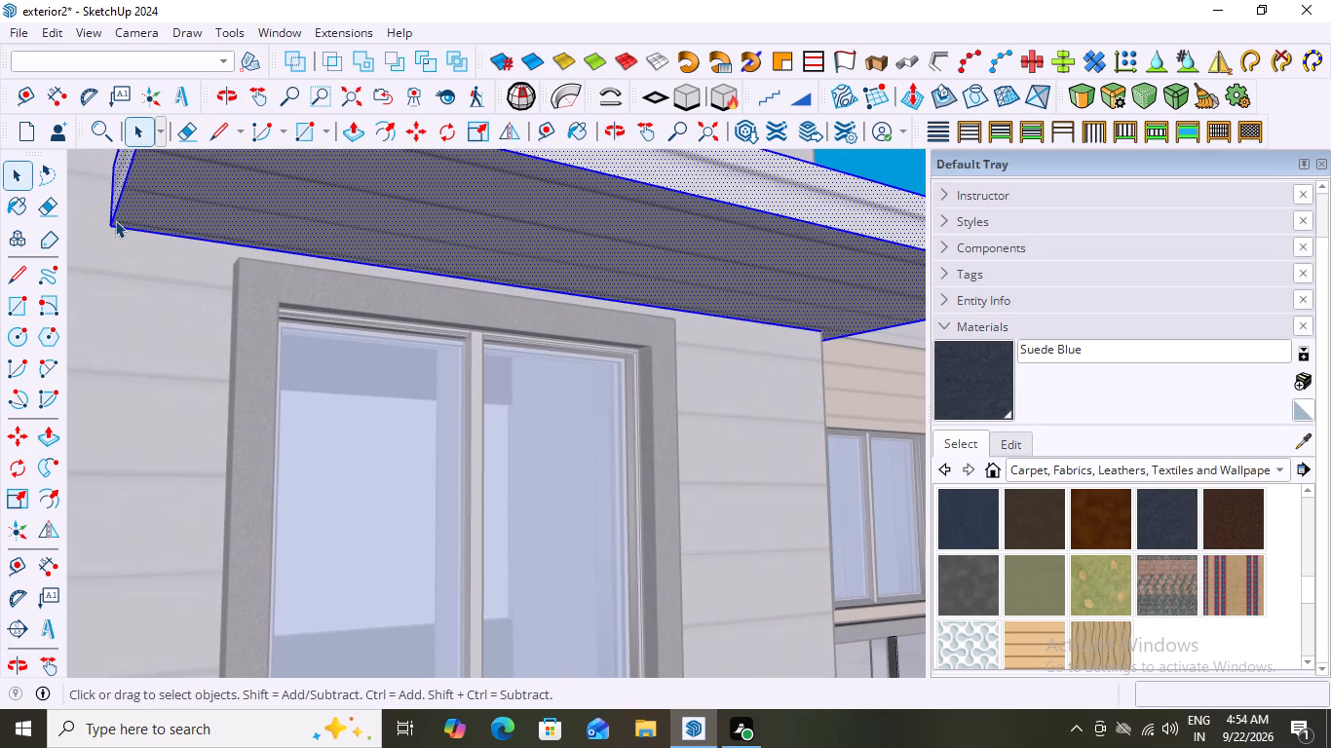
{"action": "key", "text": "m"}
{"action": "left_click", "coordinate": [109, 224]}
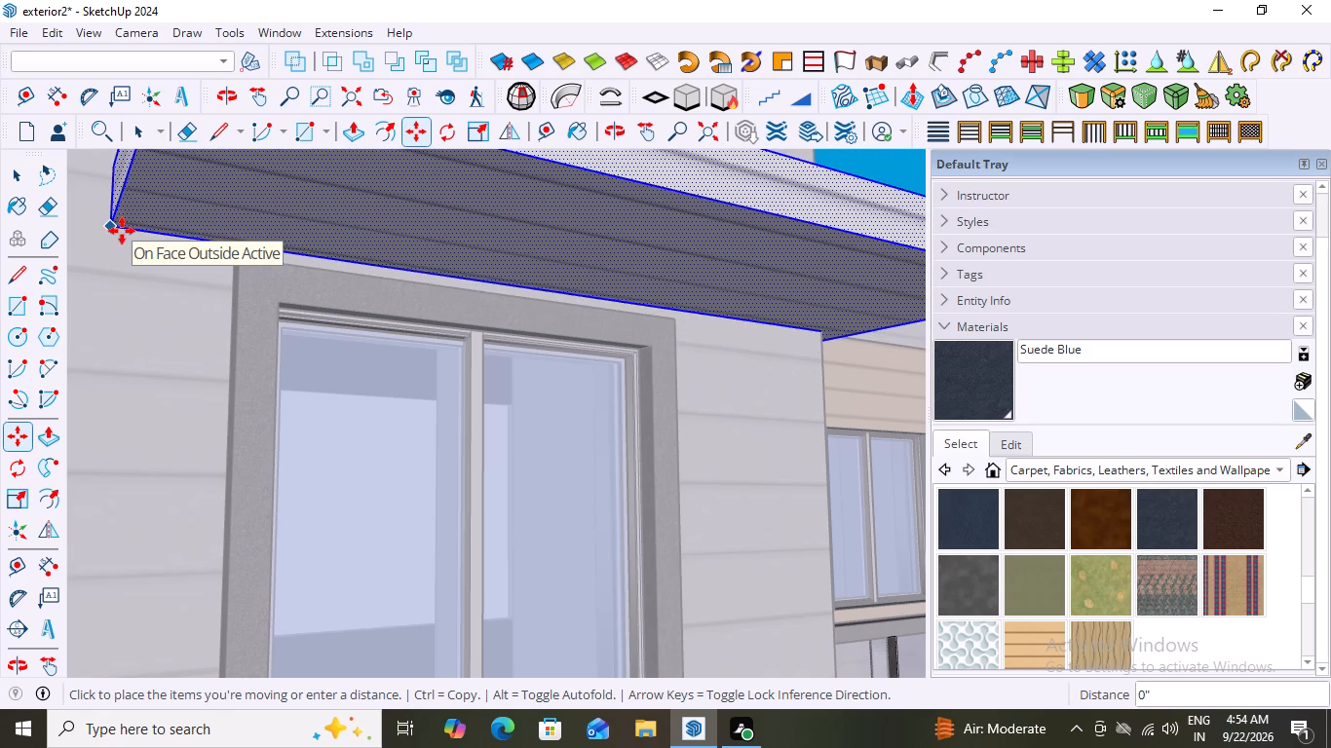
{"action": "key", "text": "Down"}
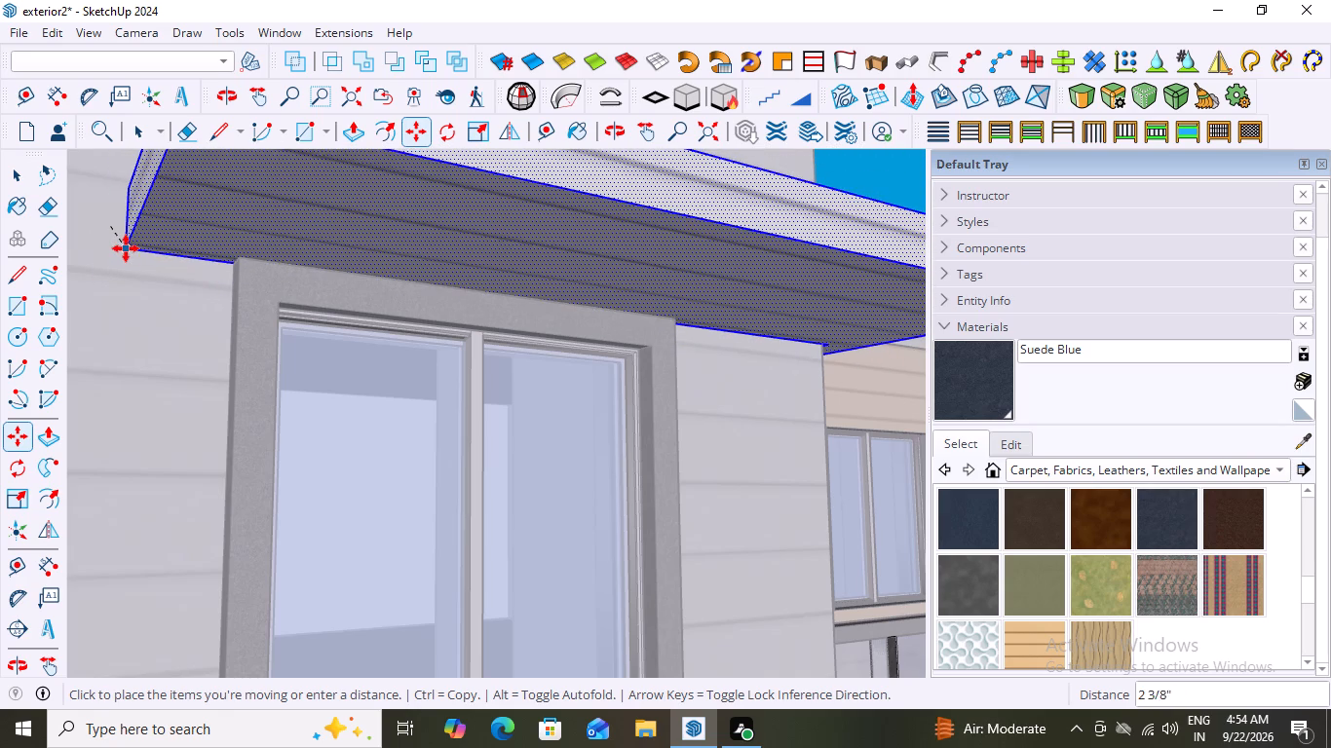
{"action": "key", "text": "Left"}
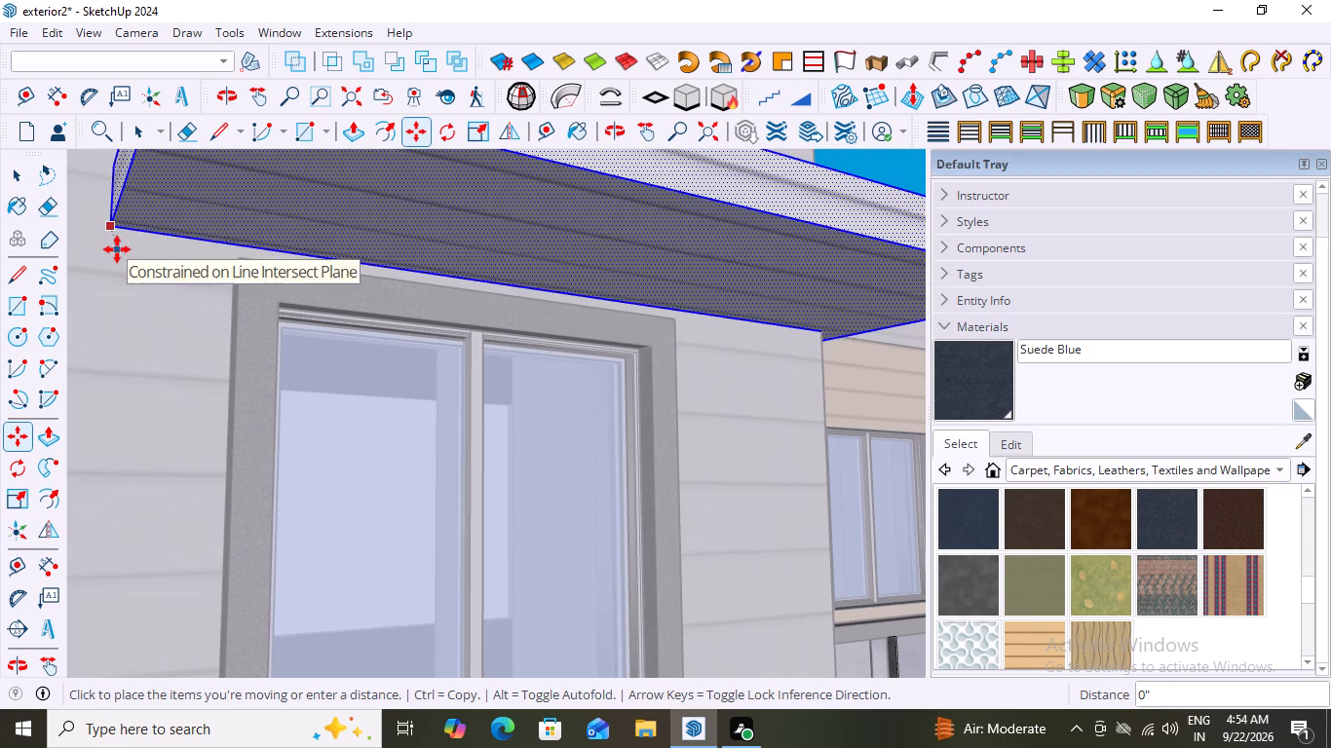
{"action": "key", "text": "Up"}
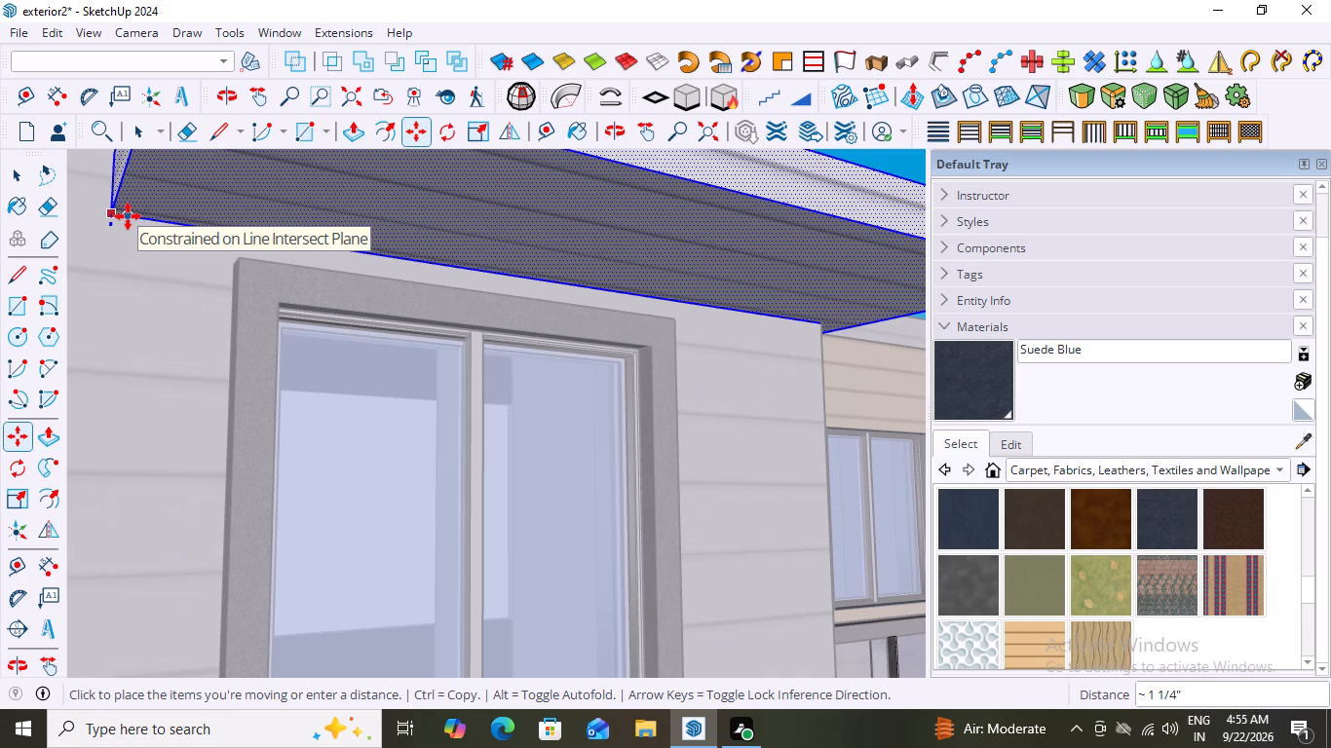
{"action": "key", "text": "Left"}
{"action": "key", "text": "Right"}
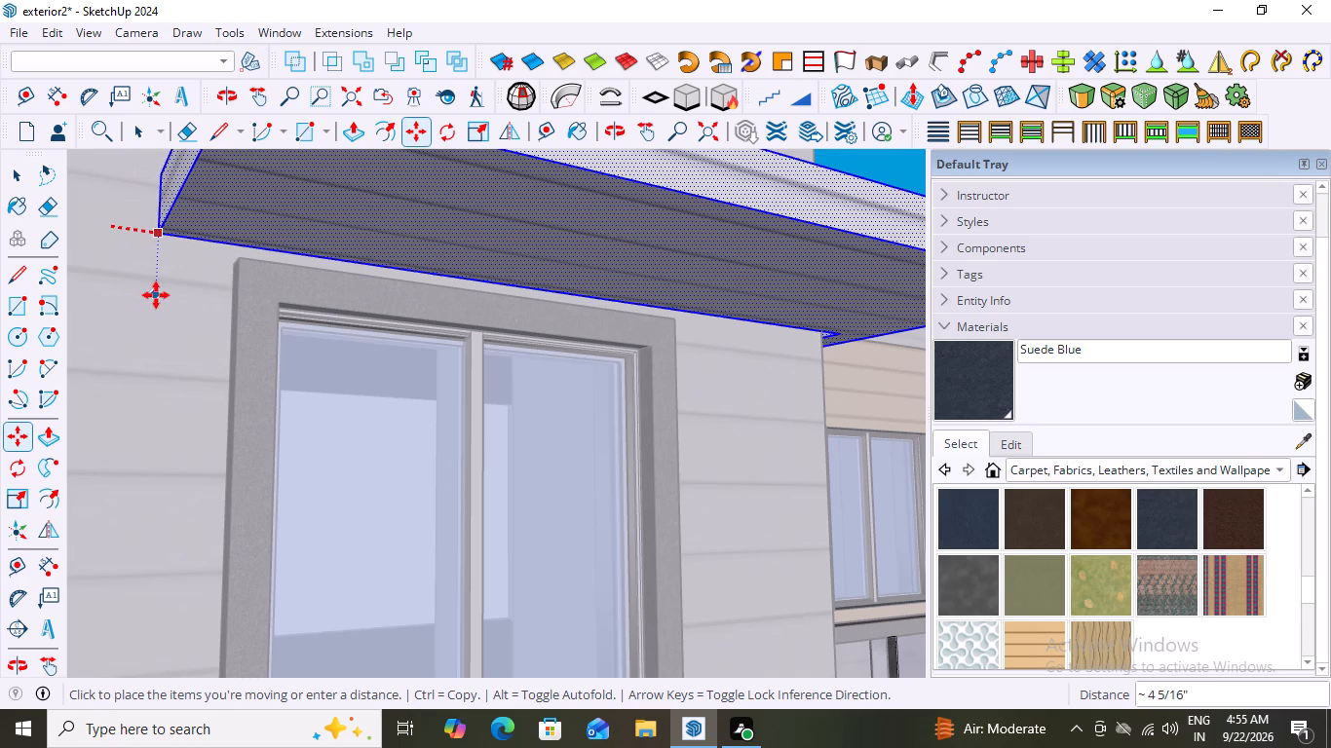
{"action": "key", "text": "Up"}
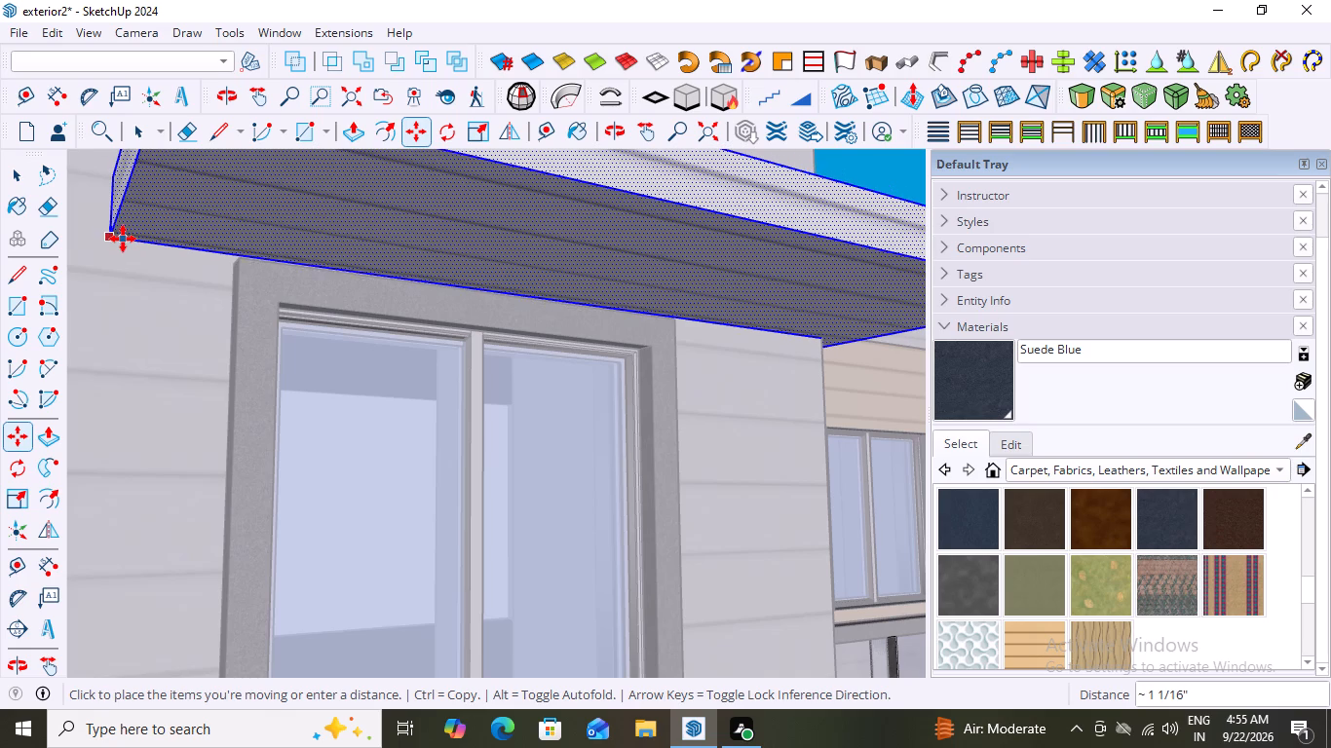
{"action": "scroll", "coordinate": [119, 244], "scroll_direction": "up", "scroll_amount": 2}
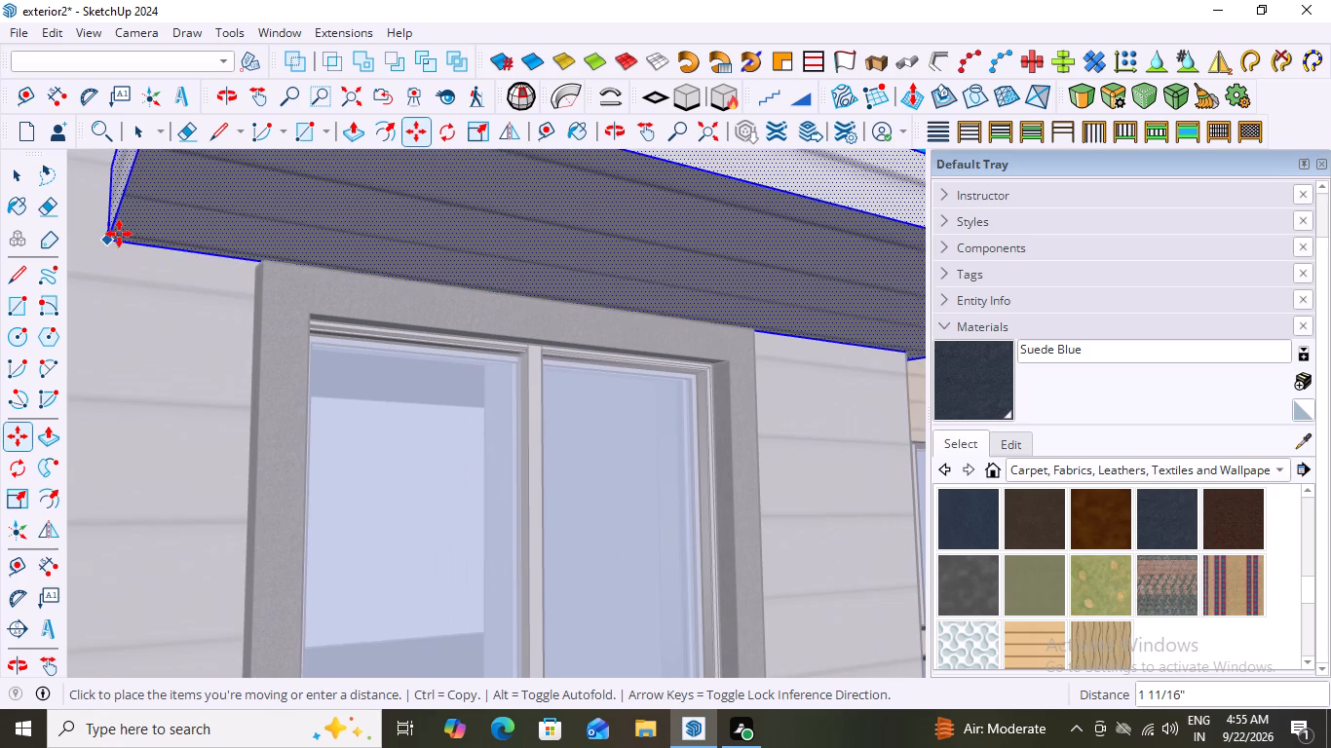
{"action": "left_click", "coordinate": [119, 240]}
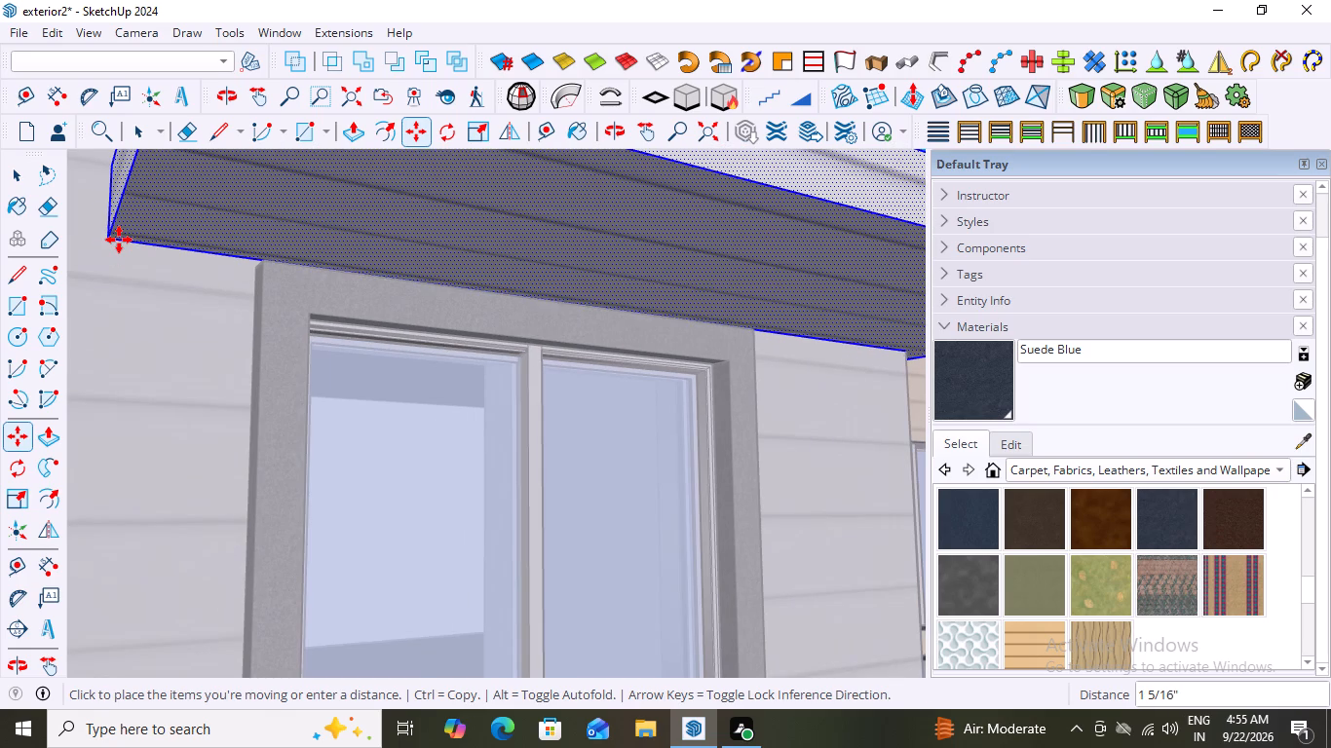
End the canopy move and leave the open storey group with nothing selected.
{"action": "key", "text": "Escape"}
{"action": "scroll", "coordinate": [121, 328], "scroll_direction": "down", "scroll_amount": 15}
{"action": "scroll", "coordinate": [176, 400], "scroll_direction": "down", "scroll_amount": 5}
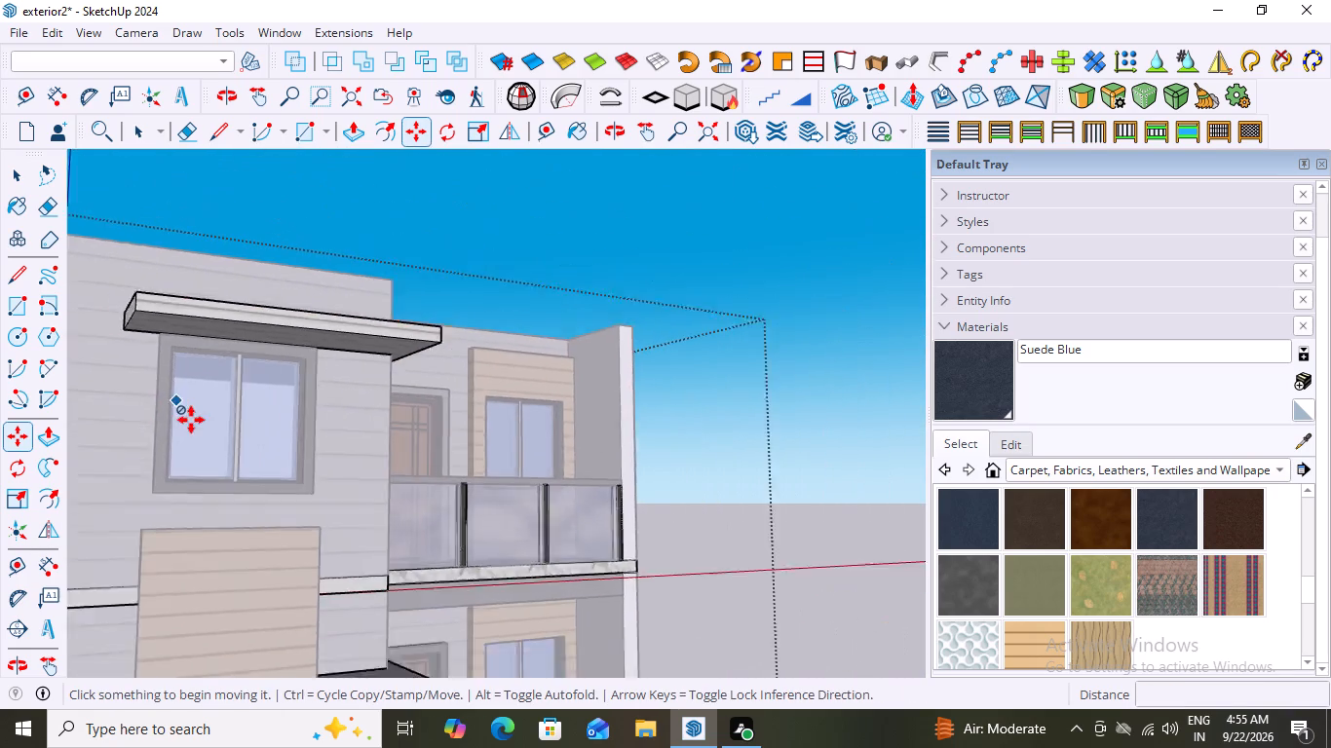
{"action": "scroll", "coordinate": [301, 410], "scroll_direction": "down", "scroll_amount": 1}
{"action": "middle_click_drag", "start_coordinate": [301, 411], "coordinate": [194, 573]}
{"action": "left_click", "coordinate": [370, 339]}
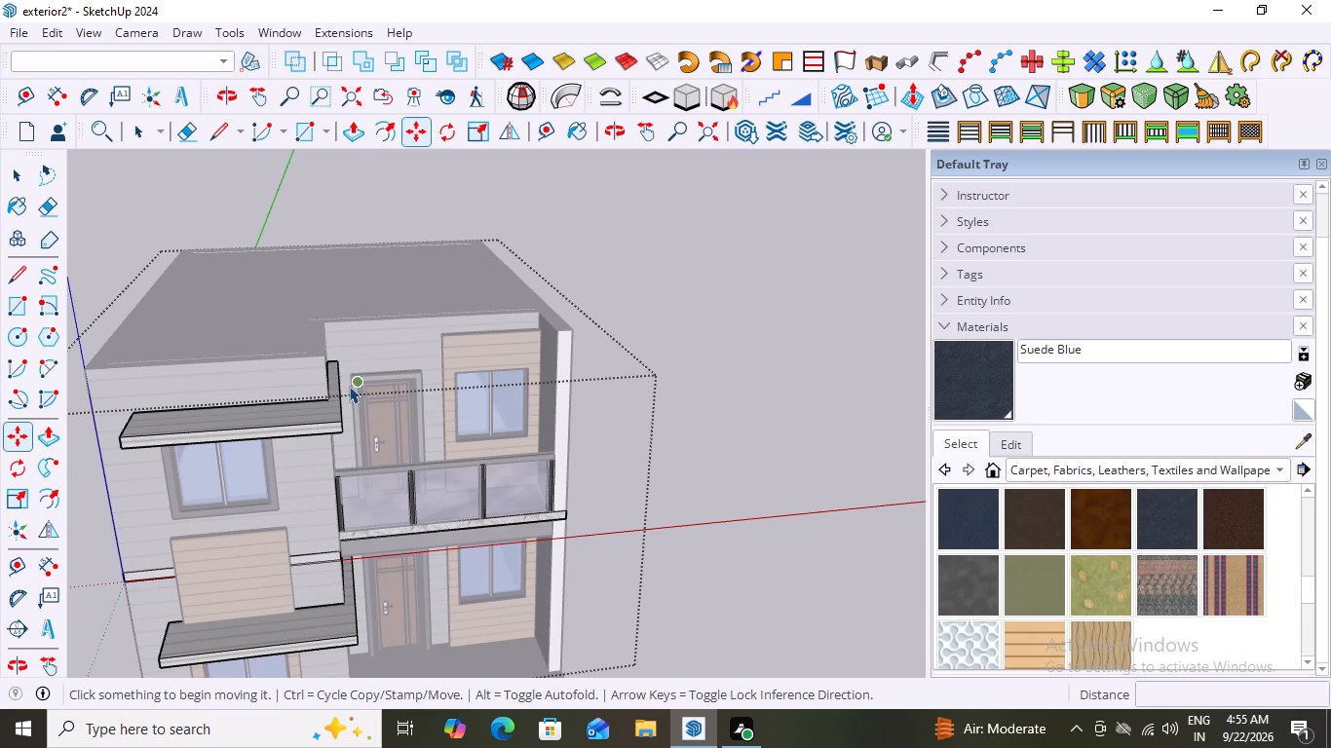
{"action": "key", "text": "space"}
{"action": "key", "text": "space"}
{"action": "left_click", "coordinate": [617, 240]}
Examine both canopies and the whole front facade from below, above and the front, including the upper canopy's fit over the window.
{"action": "middle_click_drag", "start_coordinate": [380, 401], "coordinate": [336, 171]}
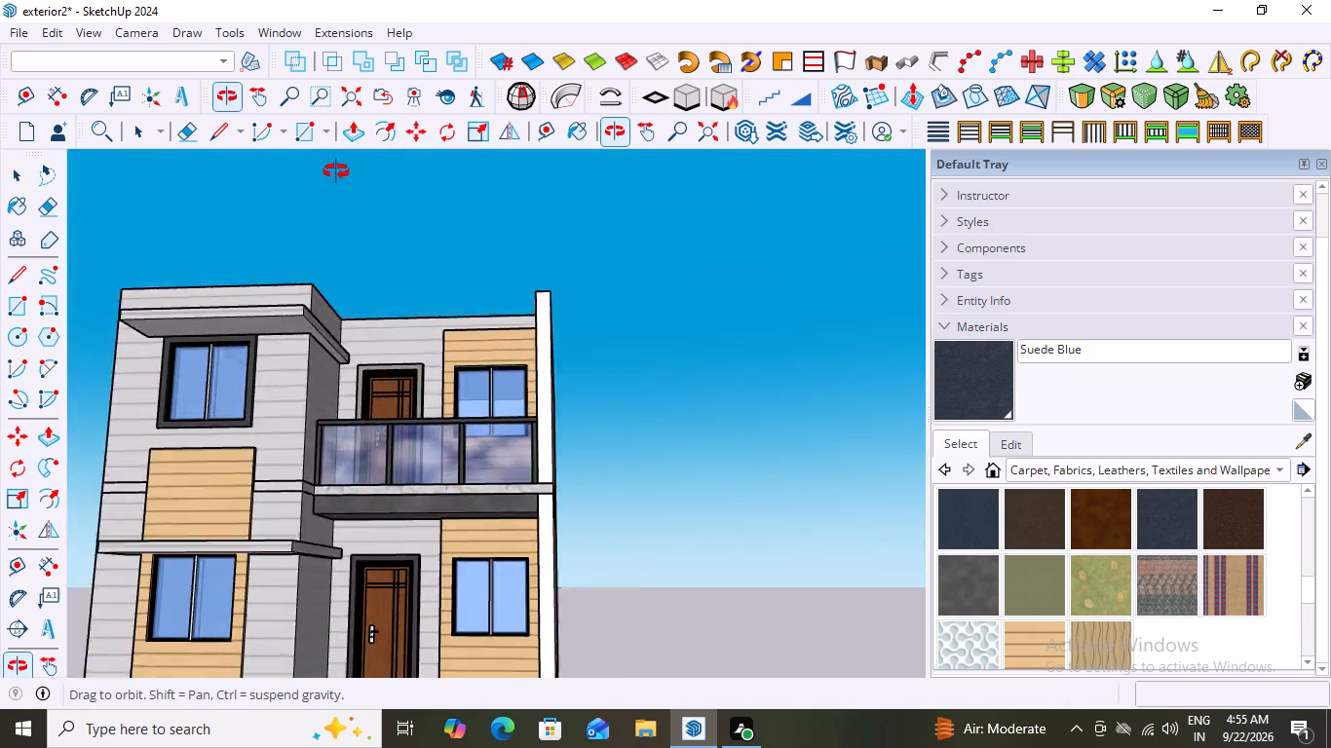
{"action": "middle_click_drag", "start_coordinate": [336, 171], "coordinate": [379, 144]}
{"action": "scroll", "coordinate": [208, 284], "scroll_direction": "up", "scroll_amount": 11}
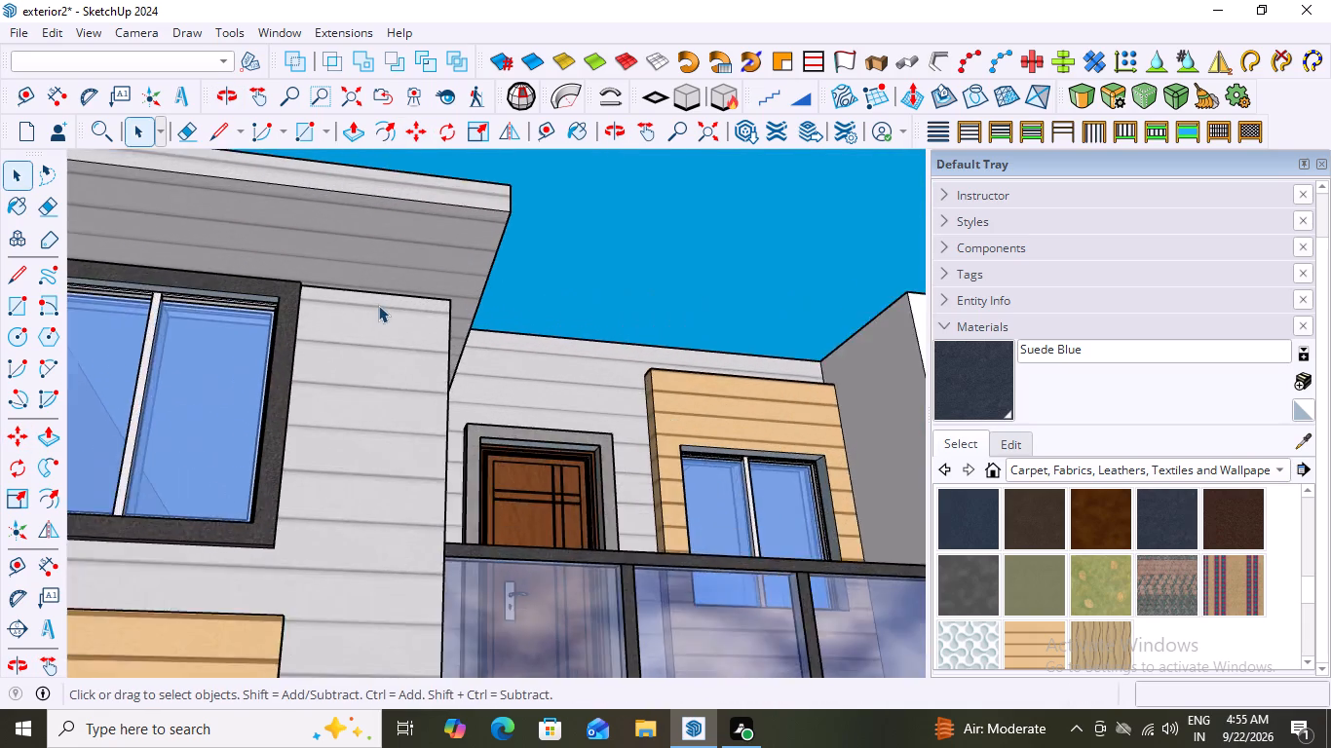
{"action": "scroll", "coordinate": [378, 305], "scroll_direction": "up", "scroll_amount": 2}
{"action": "middle_click_drag", "start_coordinate": [341, 280], "coordinate": [316, 413]}
{"action": "scroll", "coordinate": [321, 384], "scroll_direction": "down", "scroll_amount": 20}
{"action": "scroll", "coordinate": [321, 384], "scroll_direction": "down", "scroll_amount": 1}
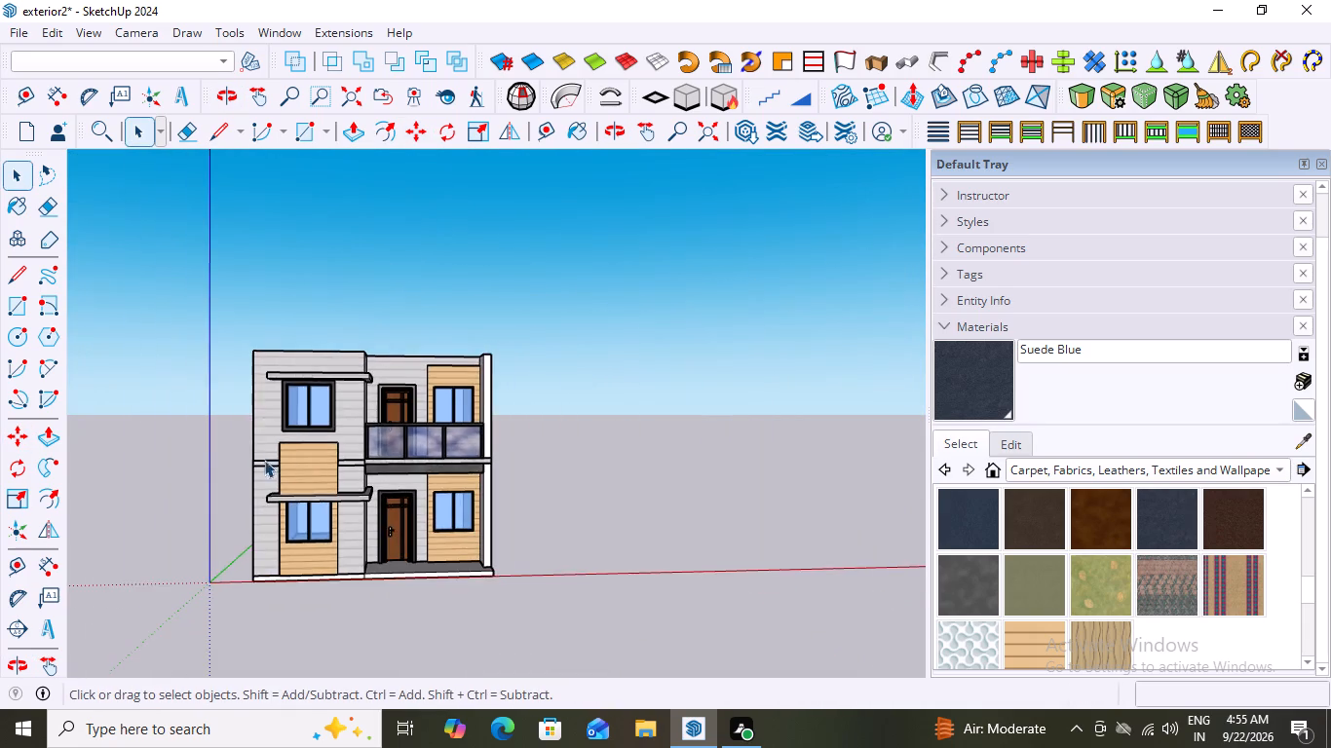
{"action": "middle_click_drag", "start_coordinate": [249, 438], "coordinate": [257, 531]}
{"action": "scroll", "coordinate": [268, 541], "scroll_direction": "up", "scroll_amount": 3}
{"action": "middle_click_drag", "start_coordinate": [371, 335], "coordinate": [288, 353]}
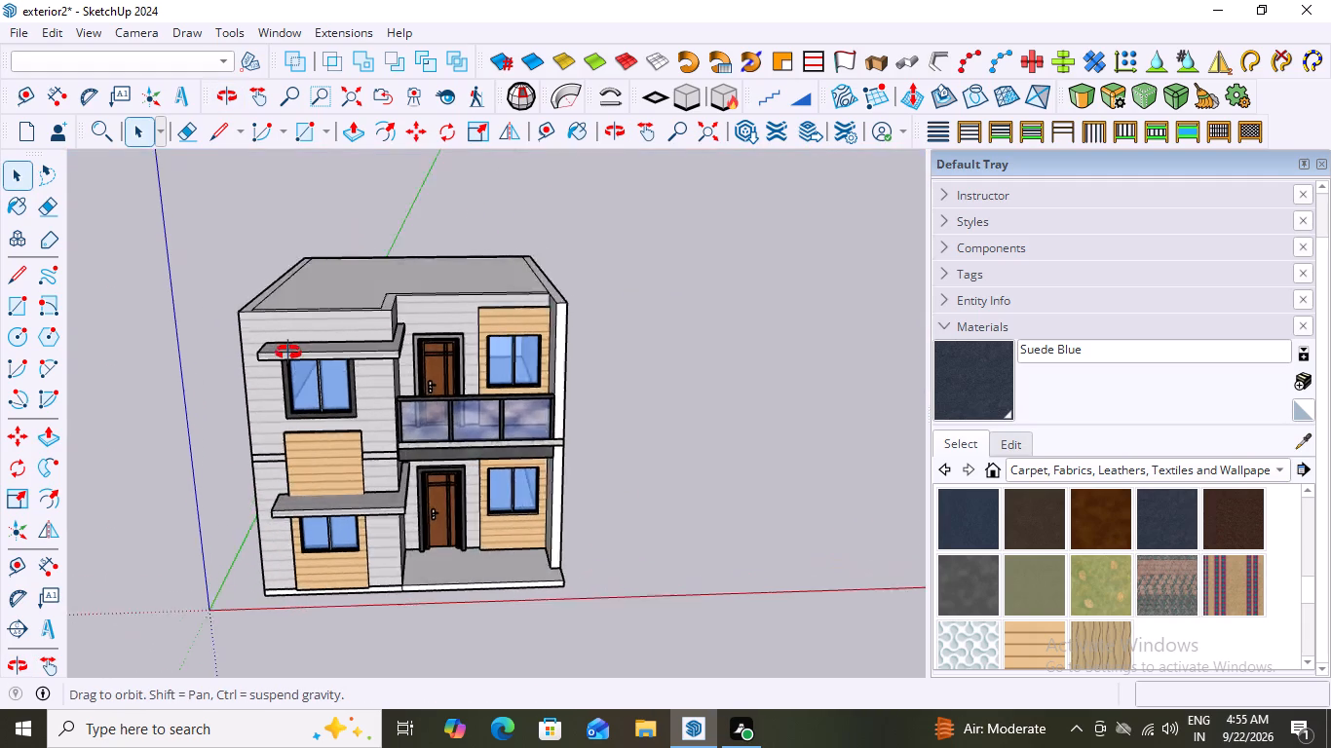
{"action": "middle_click_drag", "start_coordinate": [288, 353], "coordinate": [348, 346]}
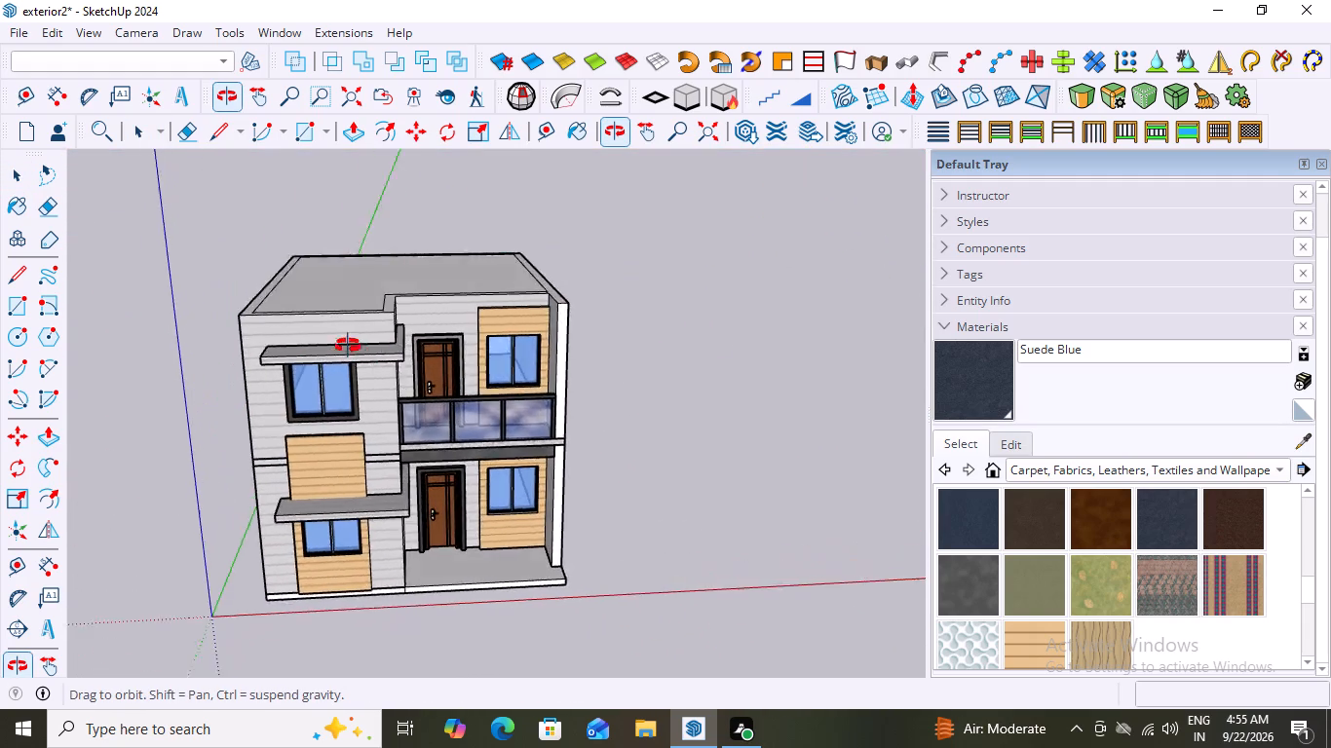
{"action": "middle_click_drag", "start_coordinate": [348, 346], "coordinate": [335, 307]}
{"action": "scroll", "coordinate": [335, 307], "scroll_direction": "down", "scroll_amount": 9}
{"action": "middle_click_drag", "start_coordinate": [399, 433], "coordinate": [461, 426]}
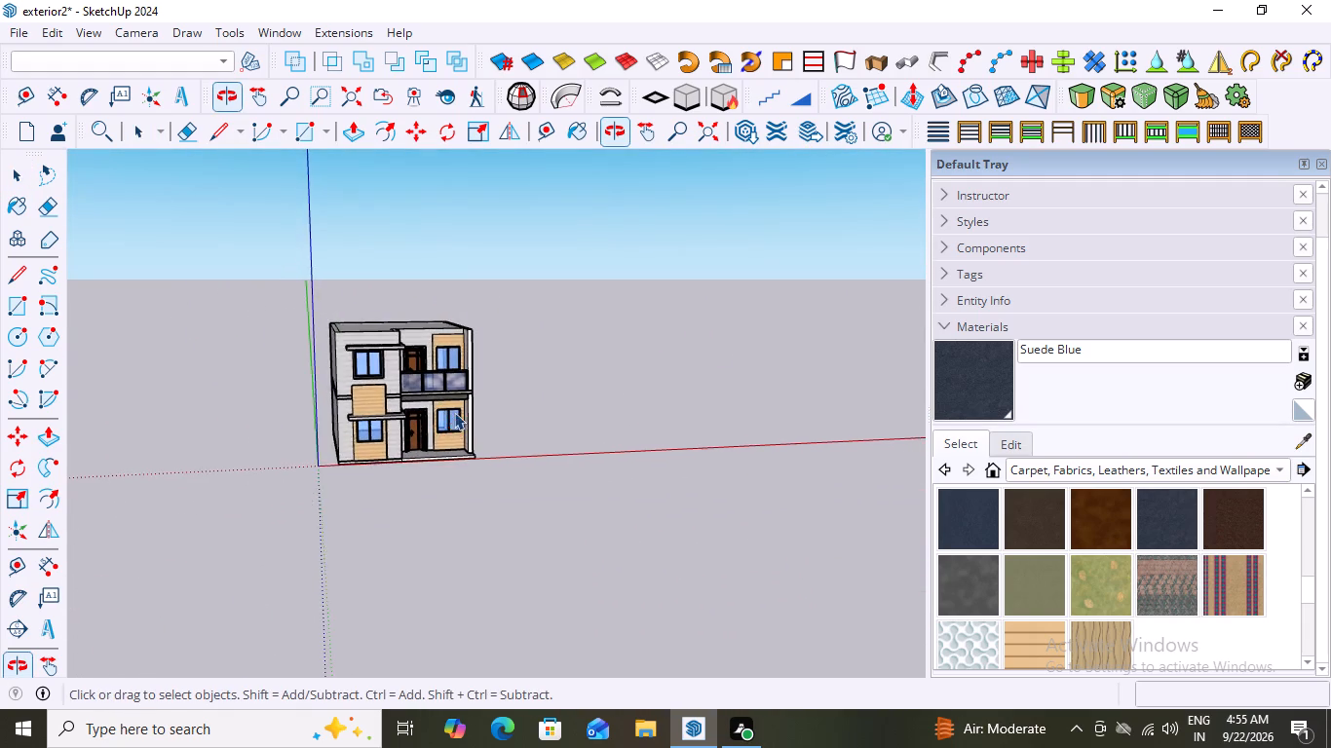
{"action": "scroll", "coordinate": [447, 404], "scroll_direction": "up", "scroll_amount": 5}
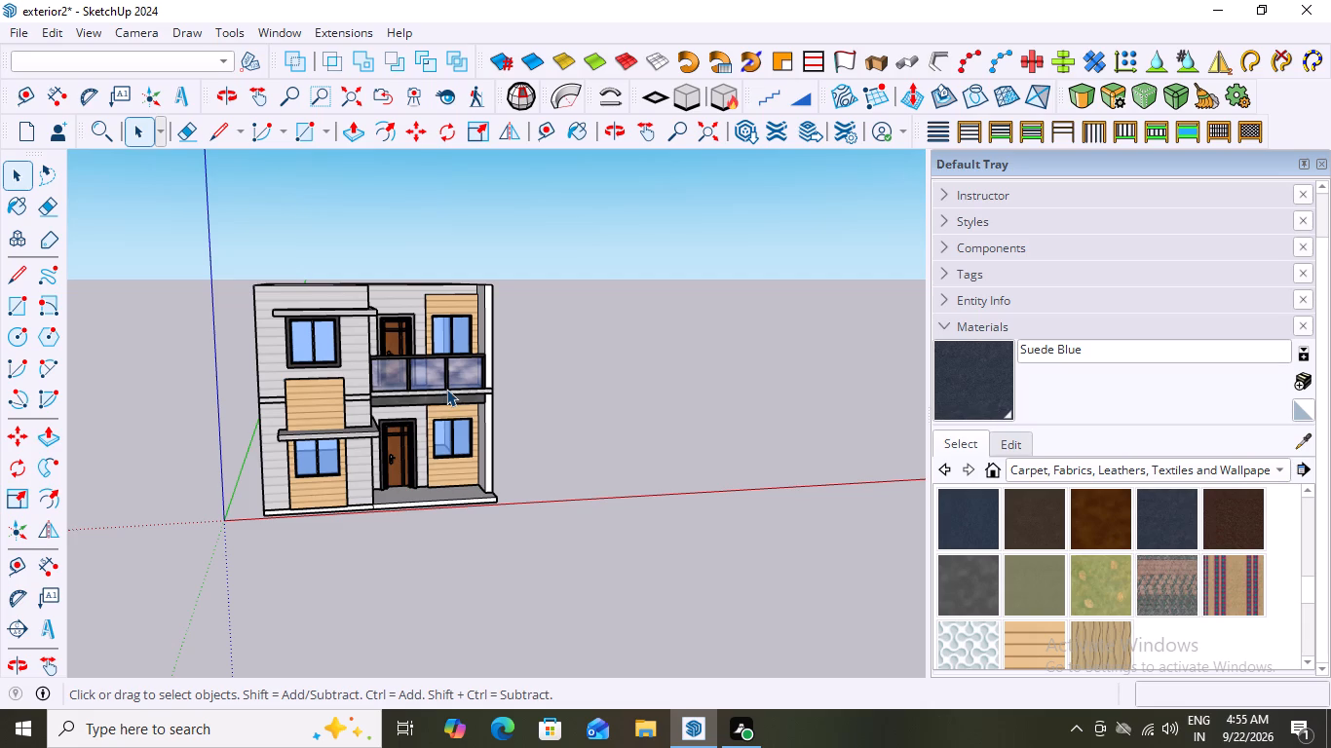
{"action": "middle_click_drag", "start_coordinate": [513, 391], "coordinate": [420, 411]}
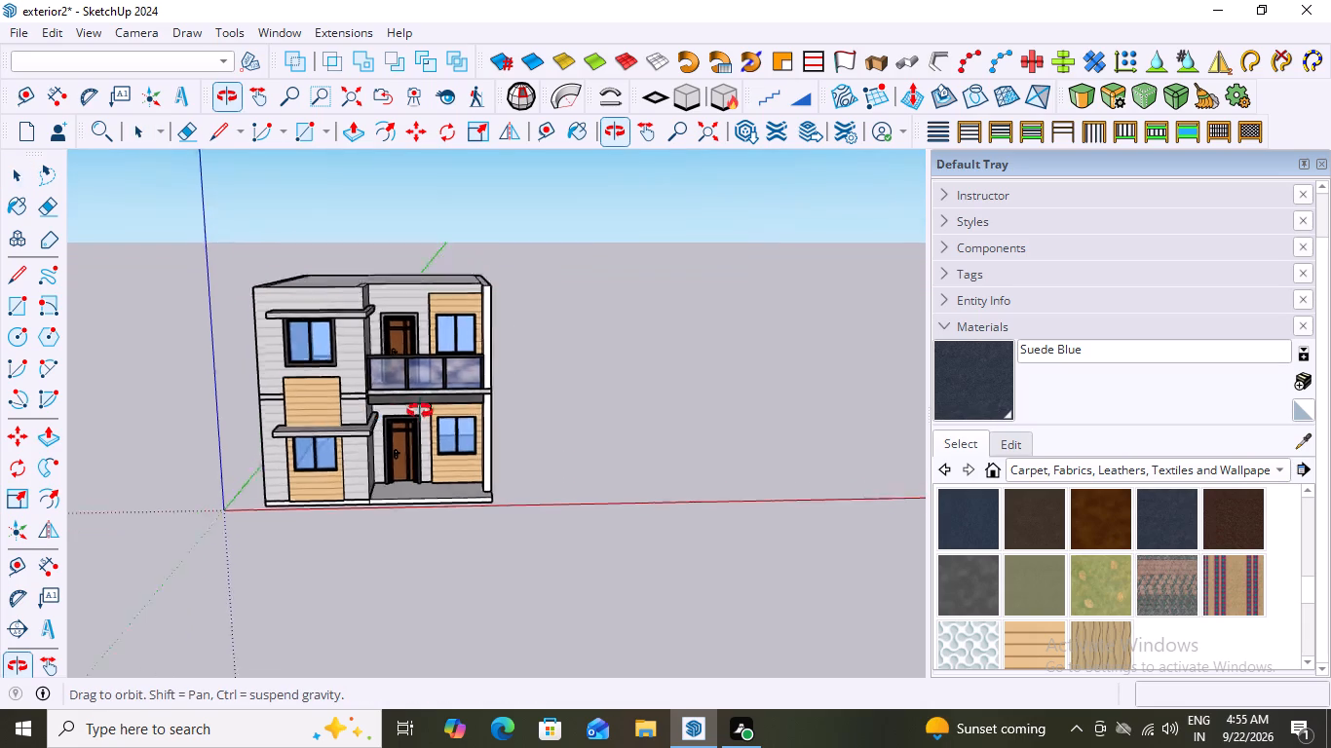
{"action": "middle_click_drag", "start_coordinate": [420, 411], "coordinate": [504, 372]}
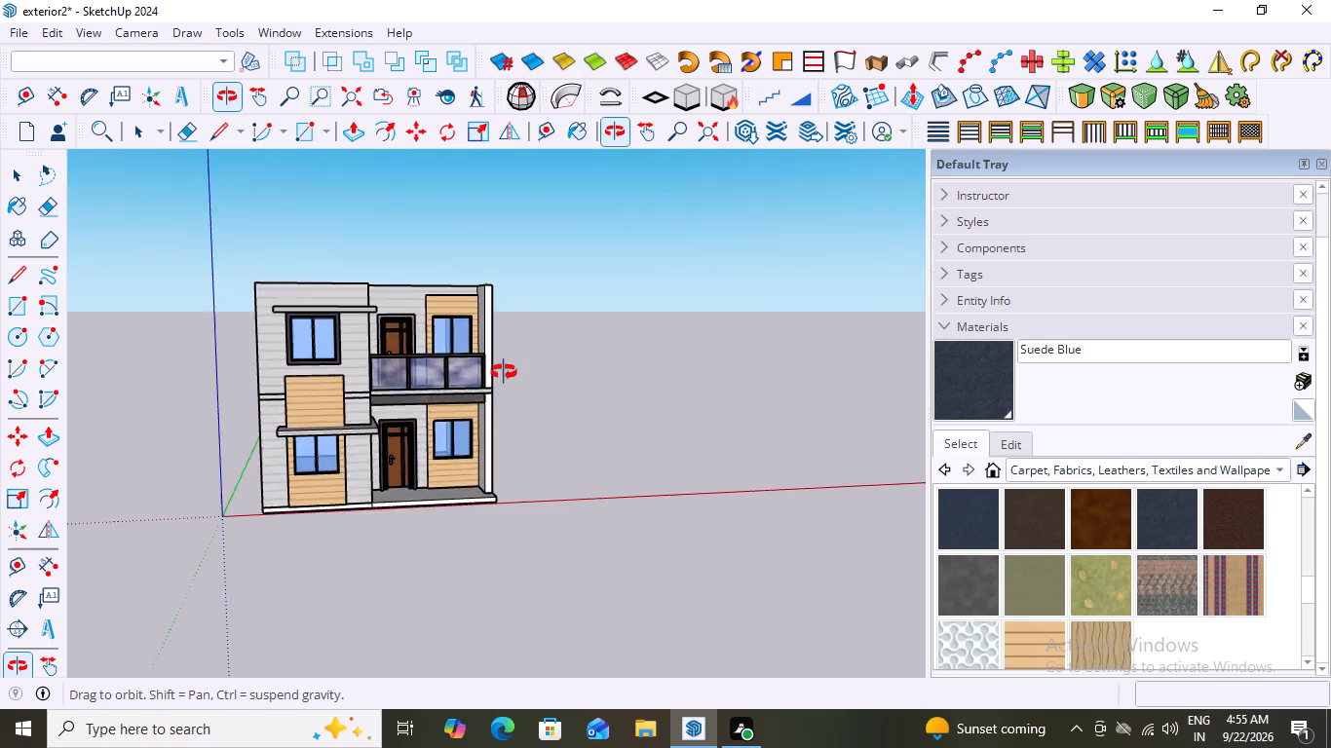
{"action": "middle_click_drag", "start_coordinate": [504, 372], "coordinate": [469, 368]}
{"action": "scroll", "coordinate": [391, 321], "scroll_direction": "up", "scroll_amount": 7}
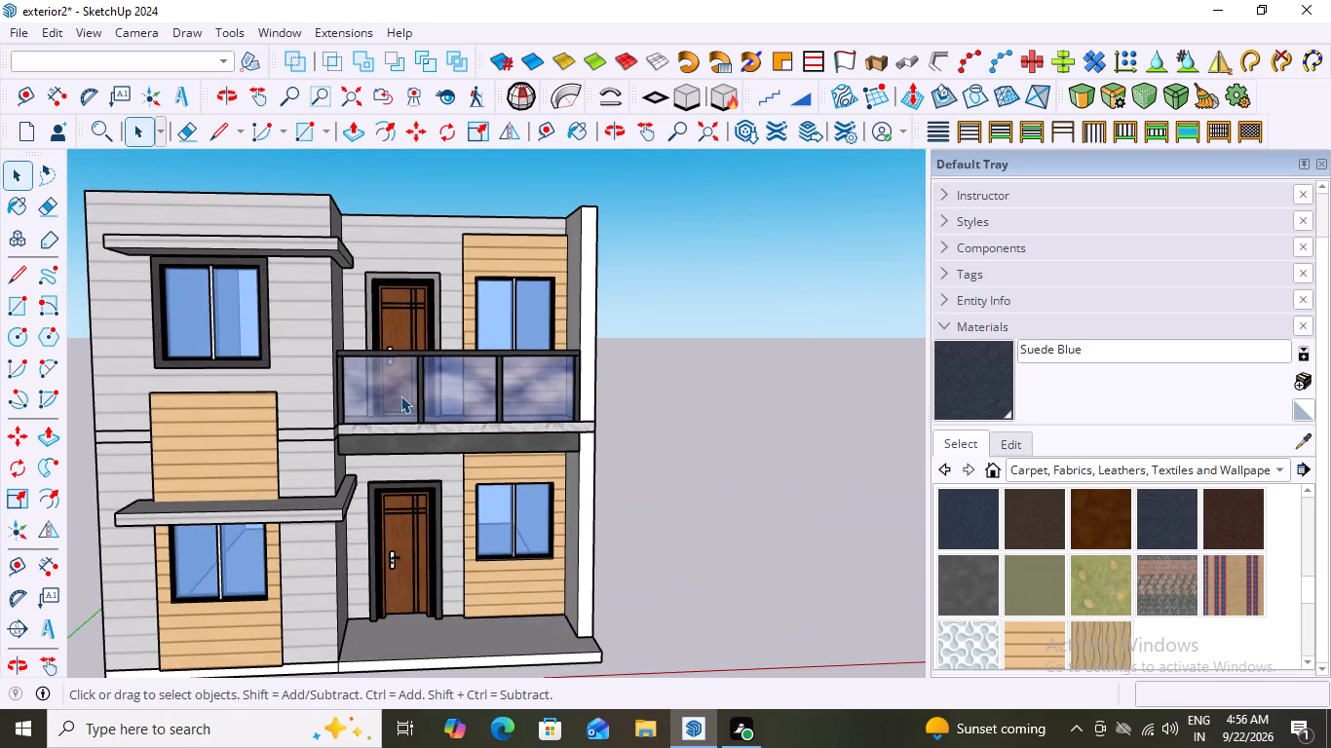
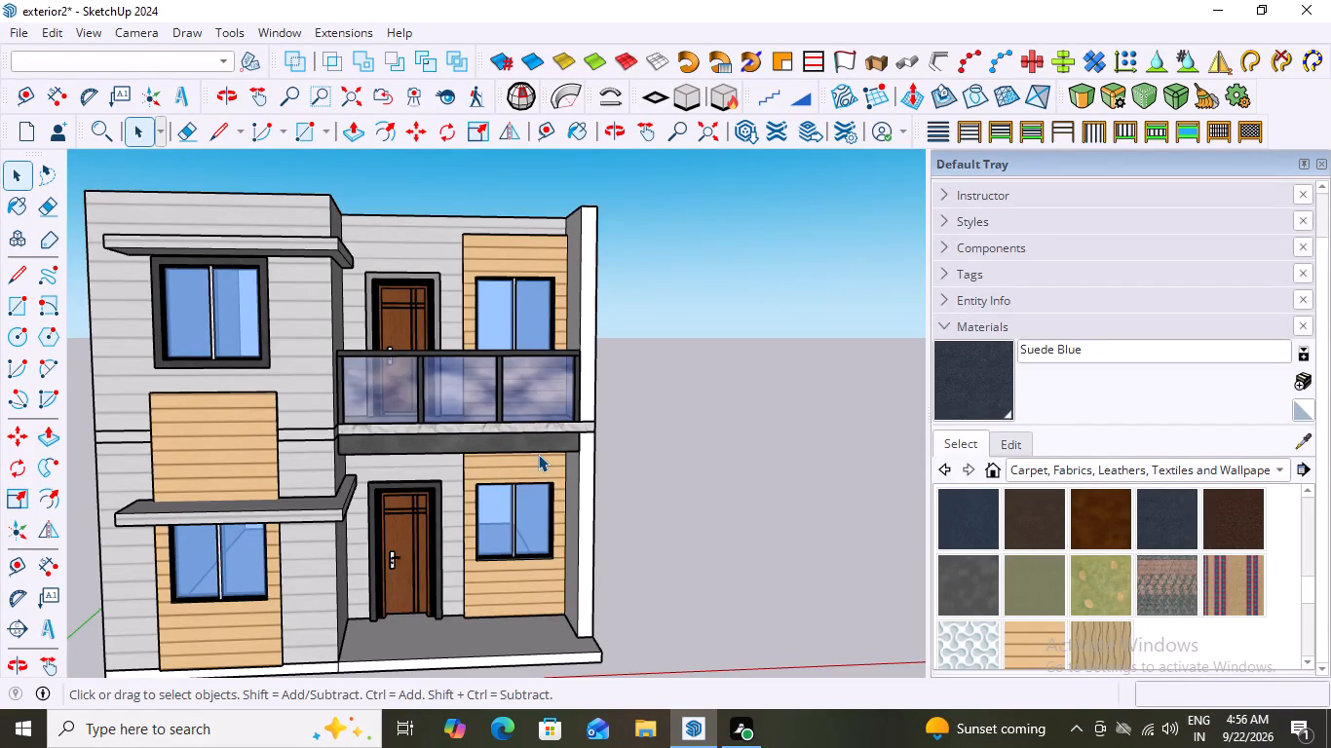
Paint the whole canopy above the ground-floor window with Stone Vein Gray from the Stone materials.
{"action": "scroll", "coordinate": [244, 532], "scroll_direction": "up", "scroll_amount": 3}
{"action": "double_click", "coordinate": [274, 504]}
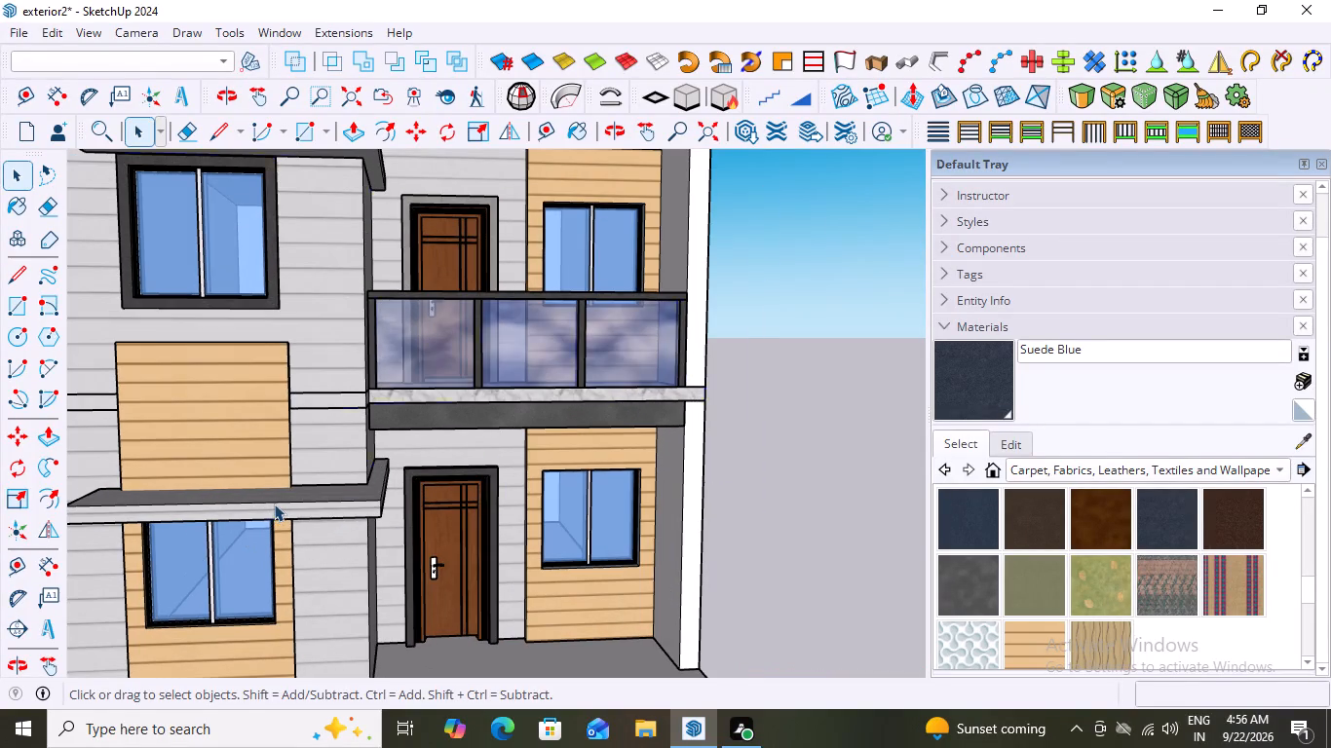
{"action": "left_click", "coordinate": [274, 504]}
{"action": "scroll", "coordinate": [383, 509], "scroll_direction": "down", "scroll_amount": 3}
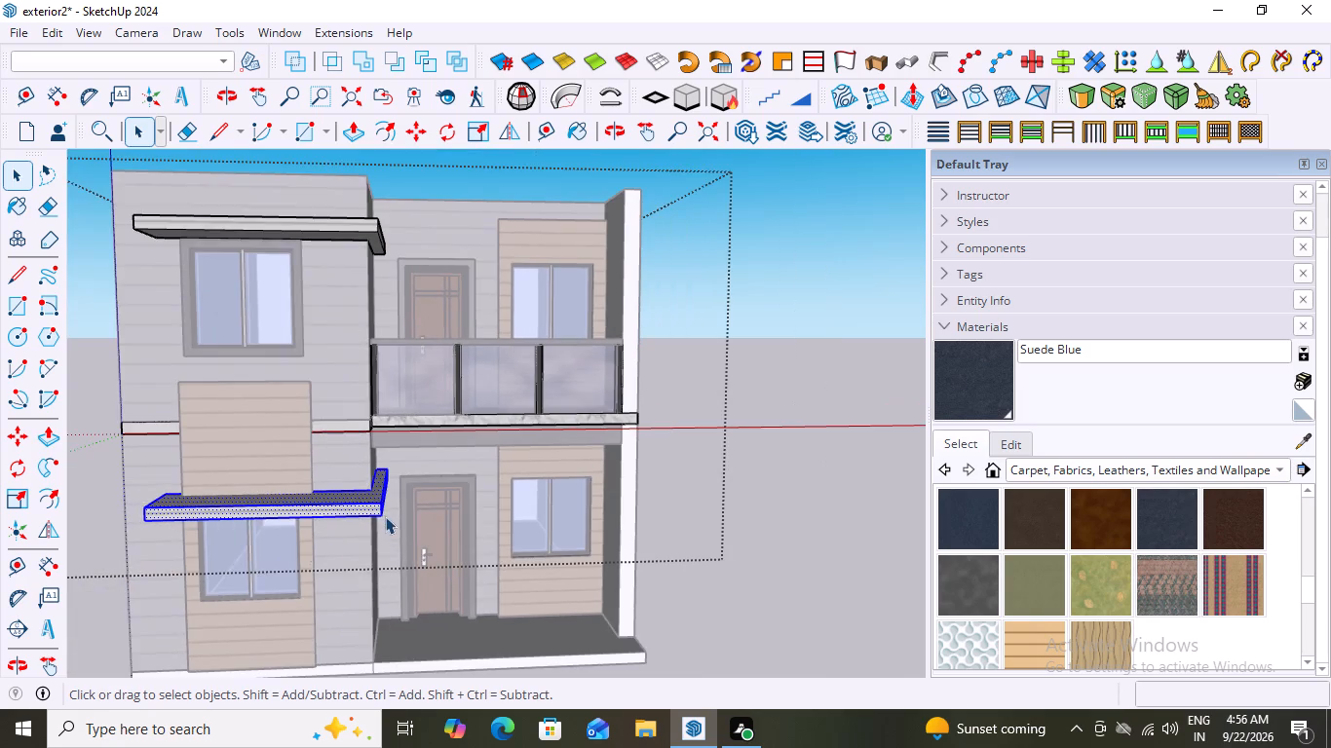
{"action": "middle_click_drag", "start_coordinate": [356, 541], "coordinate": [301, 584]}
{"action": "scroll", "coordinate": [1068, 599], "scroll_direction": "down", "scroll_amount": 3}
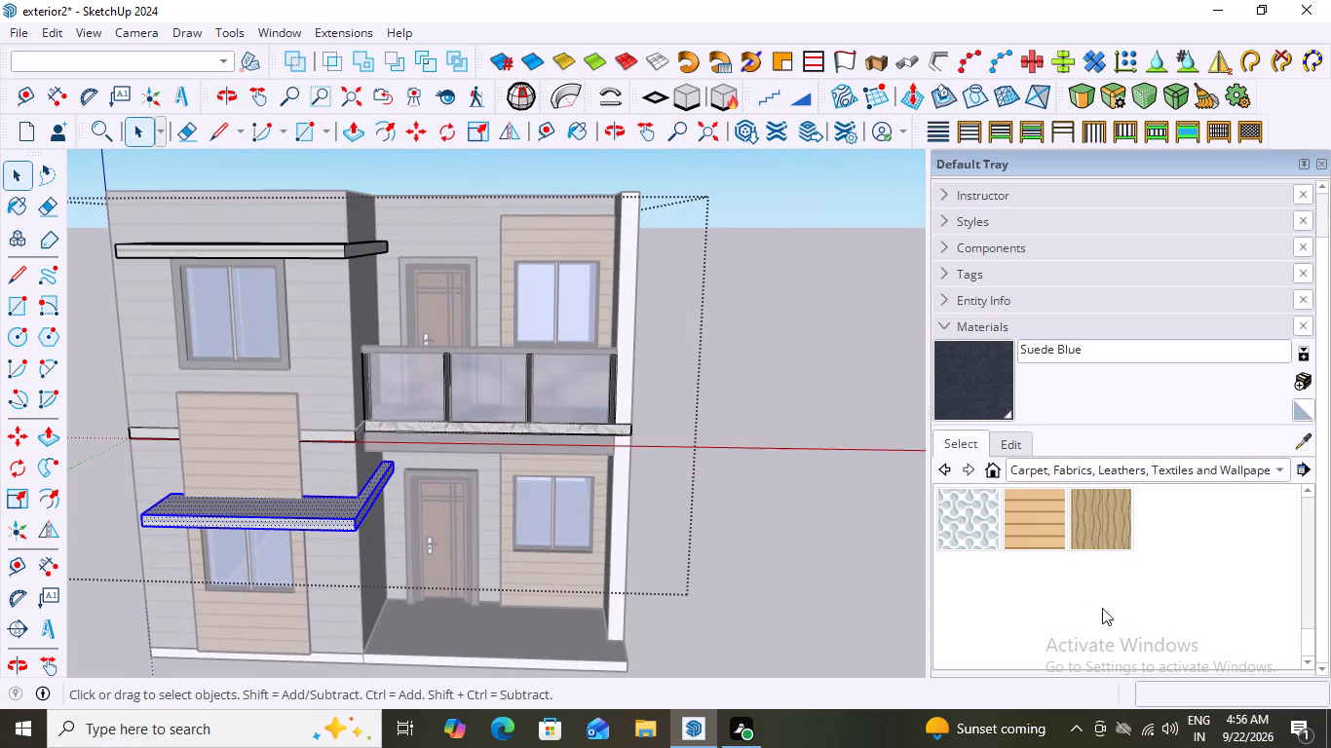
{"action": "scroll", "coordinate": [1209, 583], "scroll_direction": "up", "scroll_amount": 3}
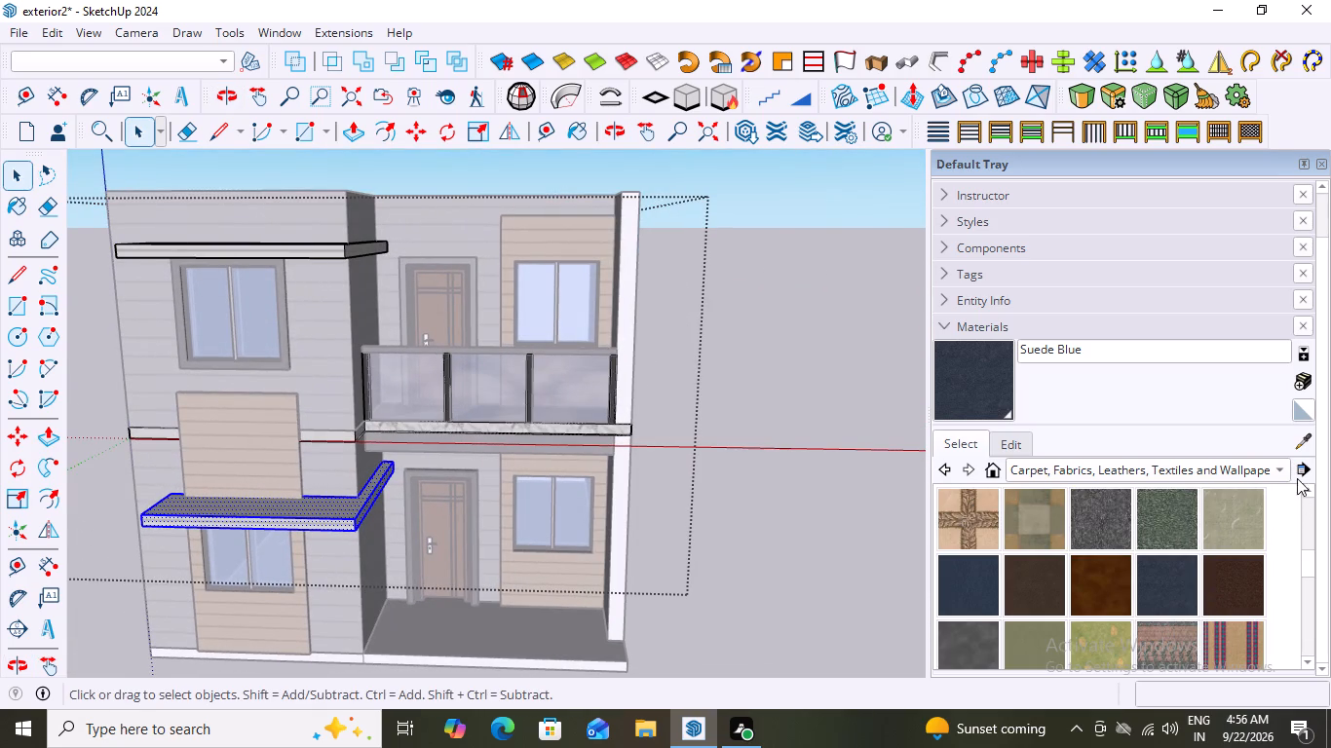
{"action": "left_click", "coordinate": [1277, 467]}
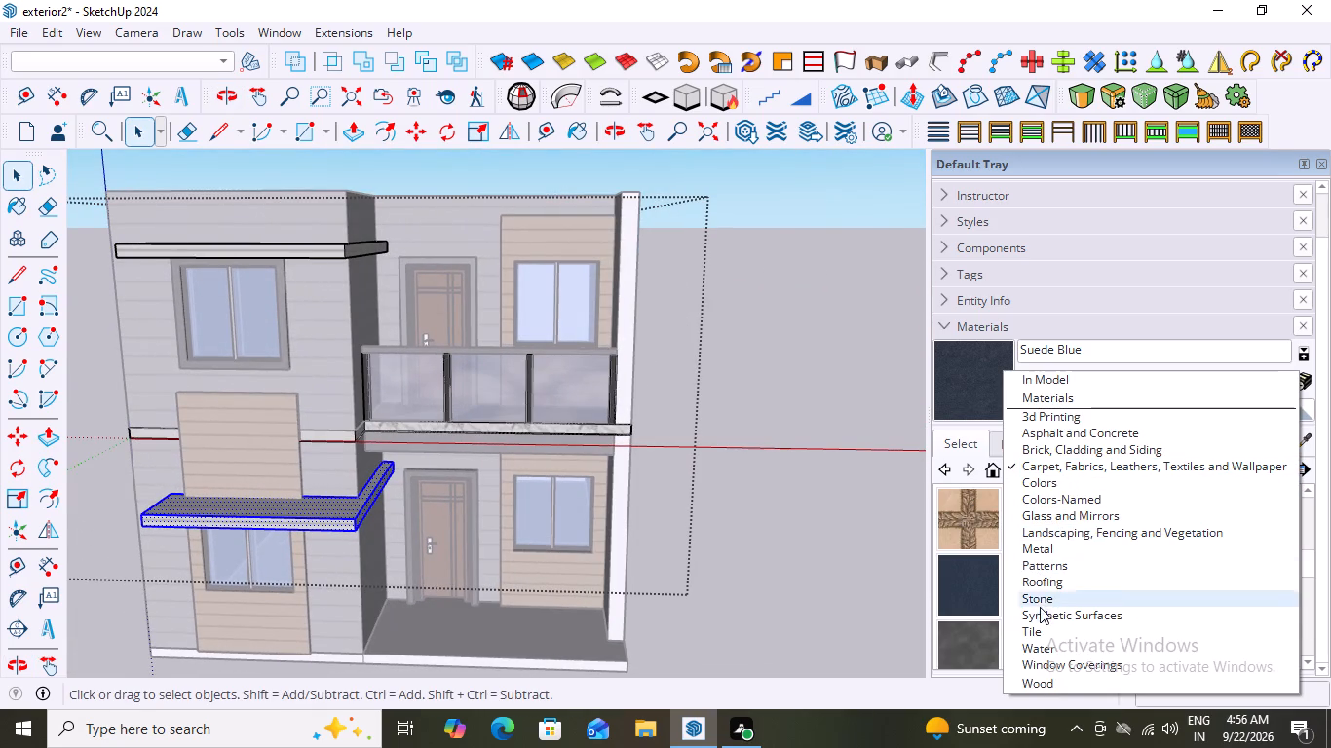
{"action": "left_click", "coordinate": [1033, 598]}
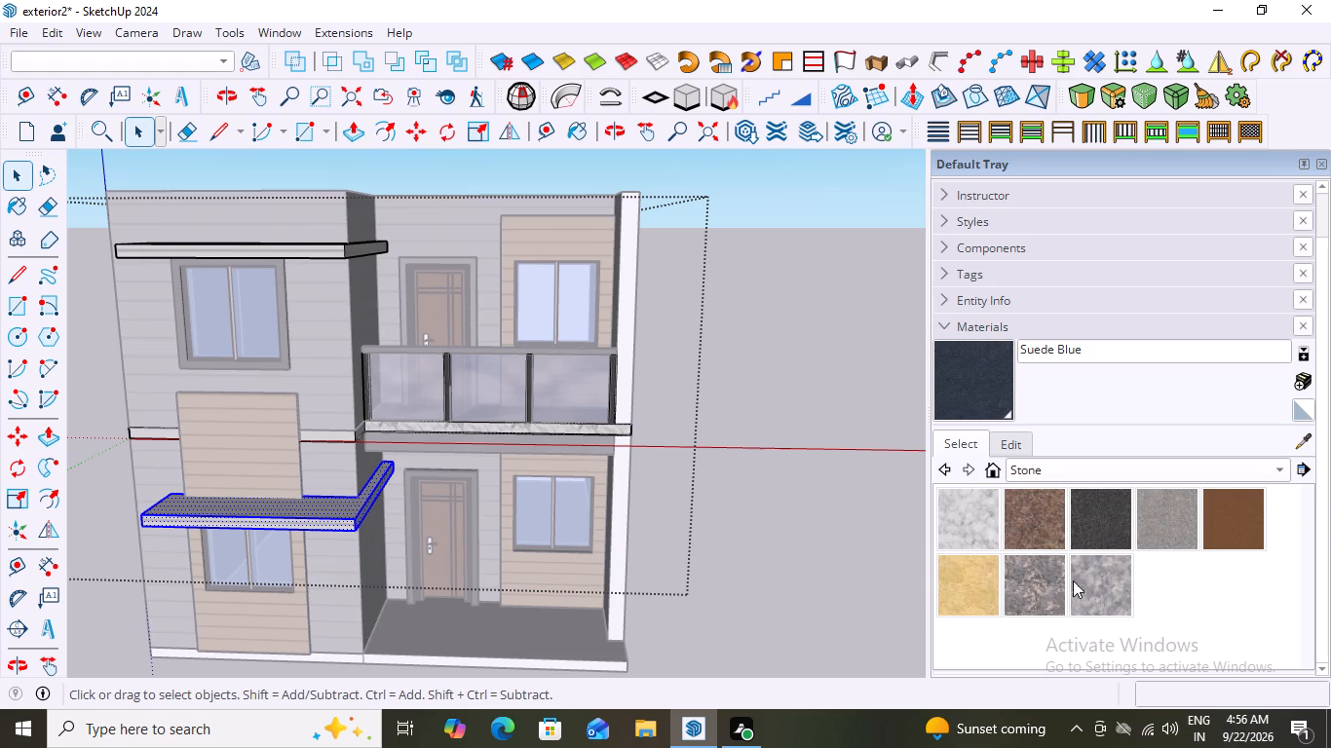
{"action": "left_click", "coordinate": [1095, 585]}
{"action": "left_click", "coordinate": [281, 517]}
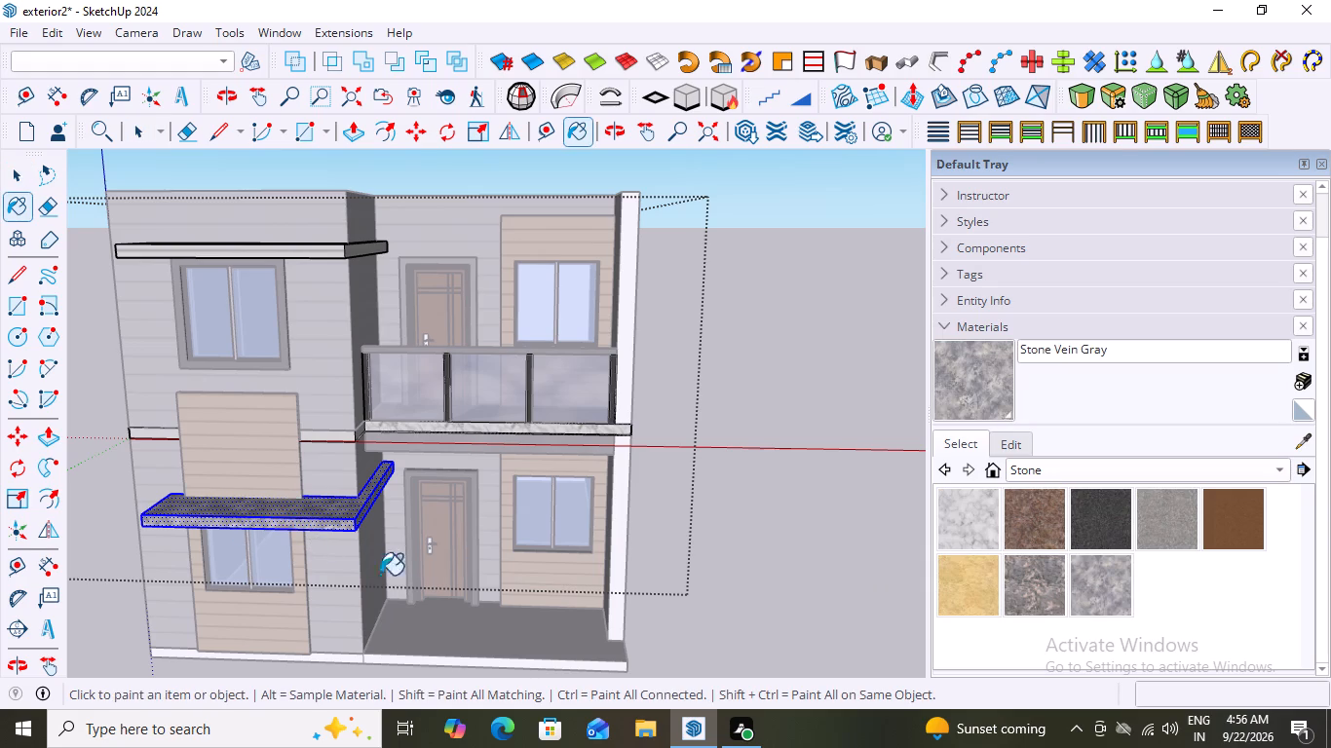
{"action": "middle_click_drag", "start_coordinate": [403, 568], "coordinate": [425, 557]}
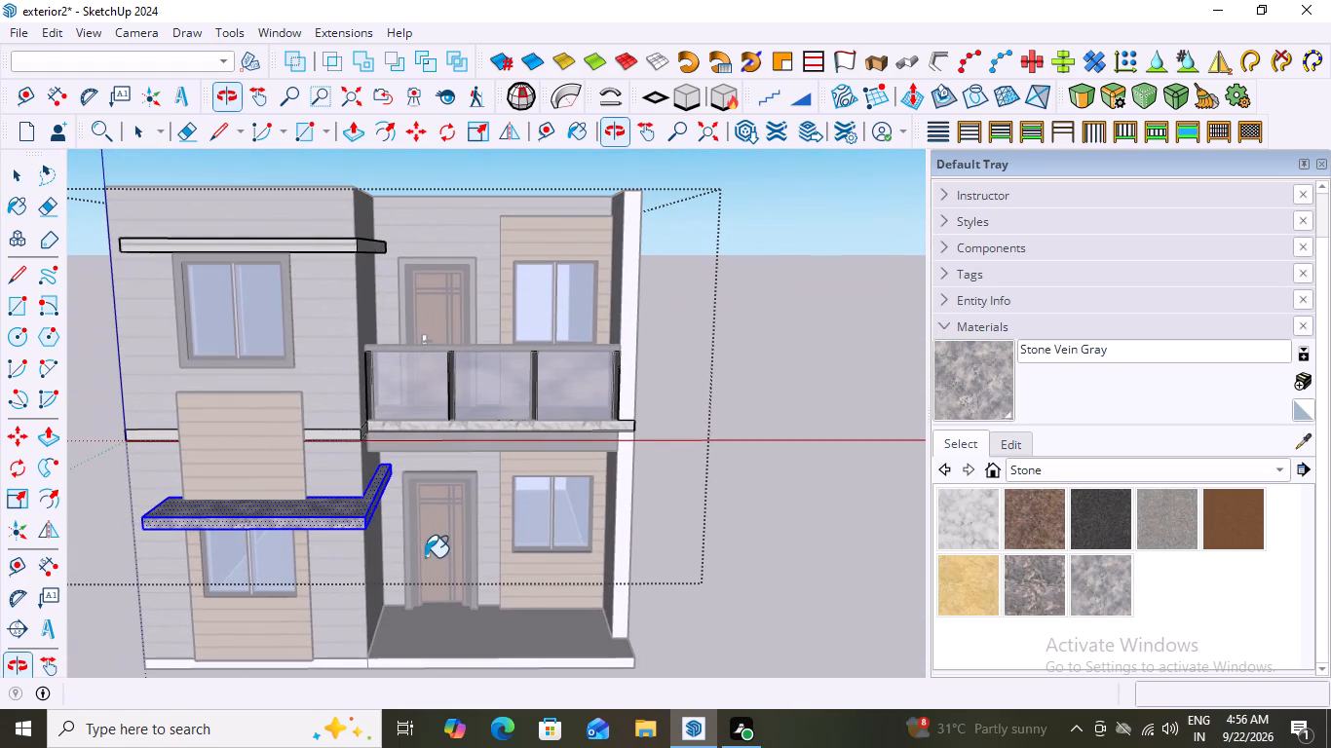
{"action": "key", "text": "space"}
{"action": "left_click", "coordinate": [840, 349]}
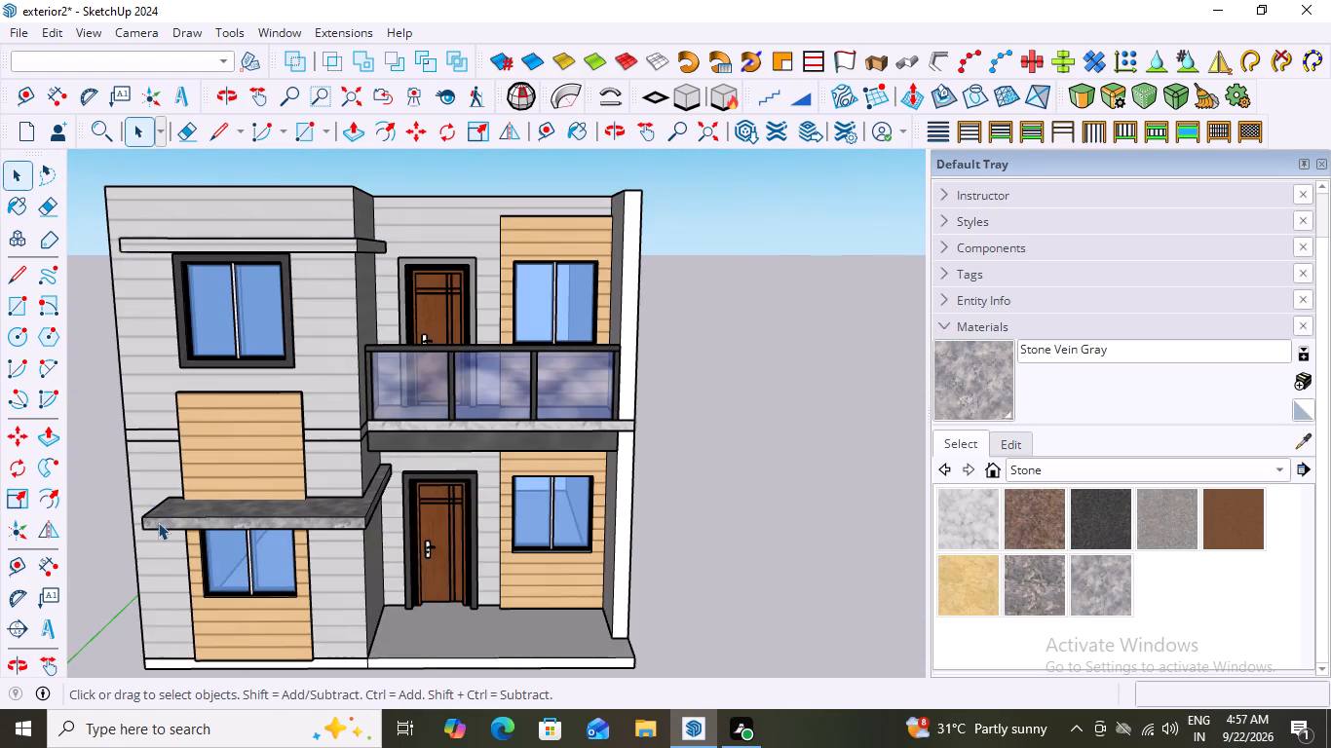
Paint the whole canopy above the ground-floor window with the Carrera Marble stone material.
{"action": "middle_click_drag", "start_coordinate": [171, 518], "coordinate": [209, 499]}
{"action": "scroll", "coordinate": [208, 484], "scroll_direction": "down", "scroll_amount": 3}
{"action": "scroll", "coordinate": [231, 560], "scroll_direction": "down", "scroll_amount": 2}
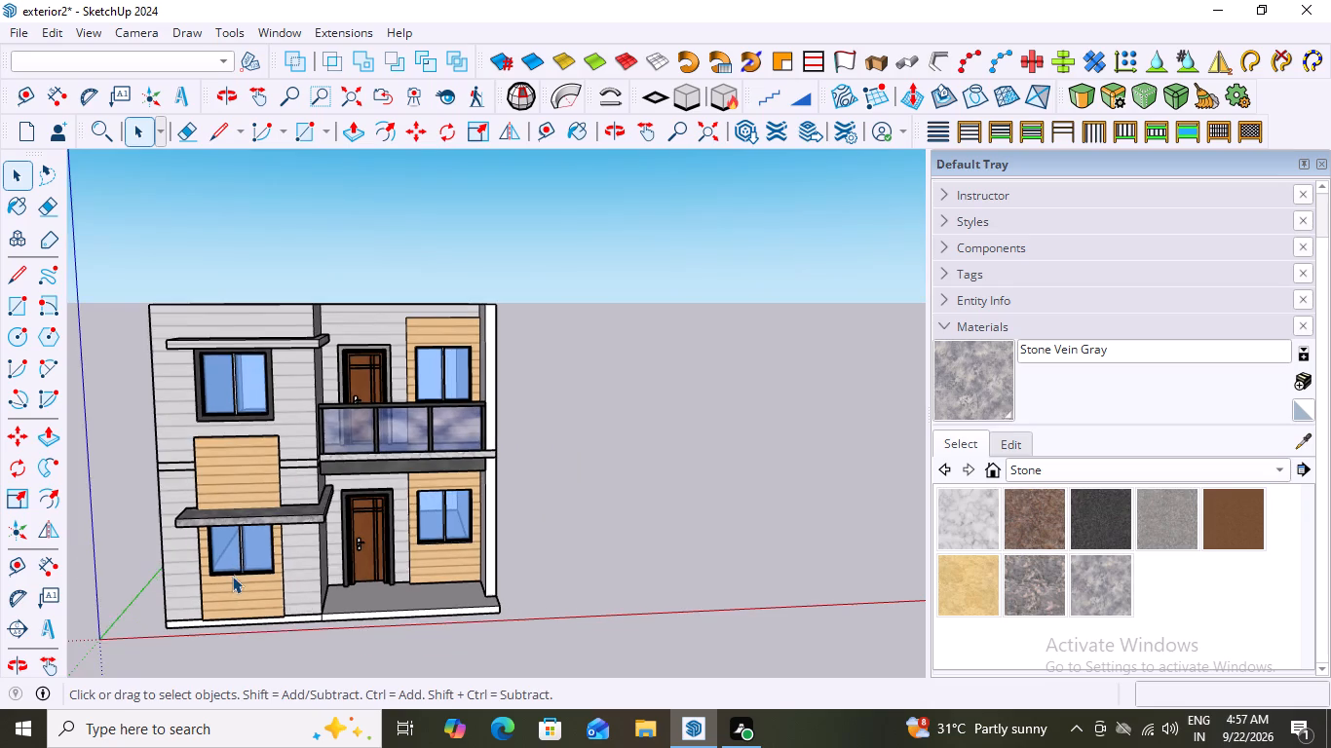
{"action": "middle_click_drag", "start_coordinate": [264, 548], "coordinate": [294, 429]}
{"action": "middle_click_drag", "start_coordinate": [288, 545], "coordinate": [285, 601]}
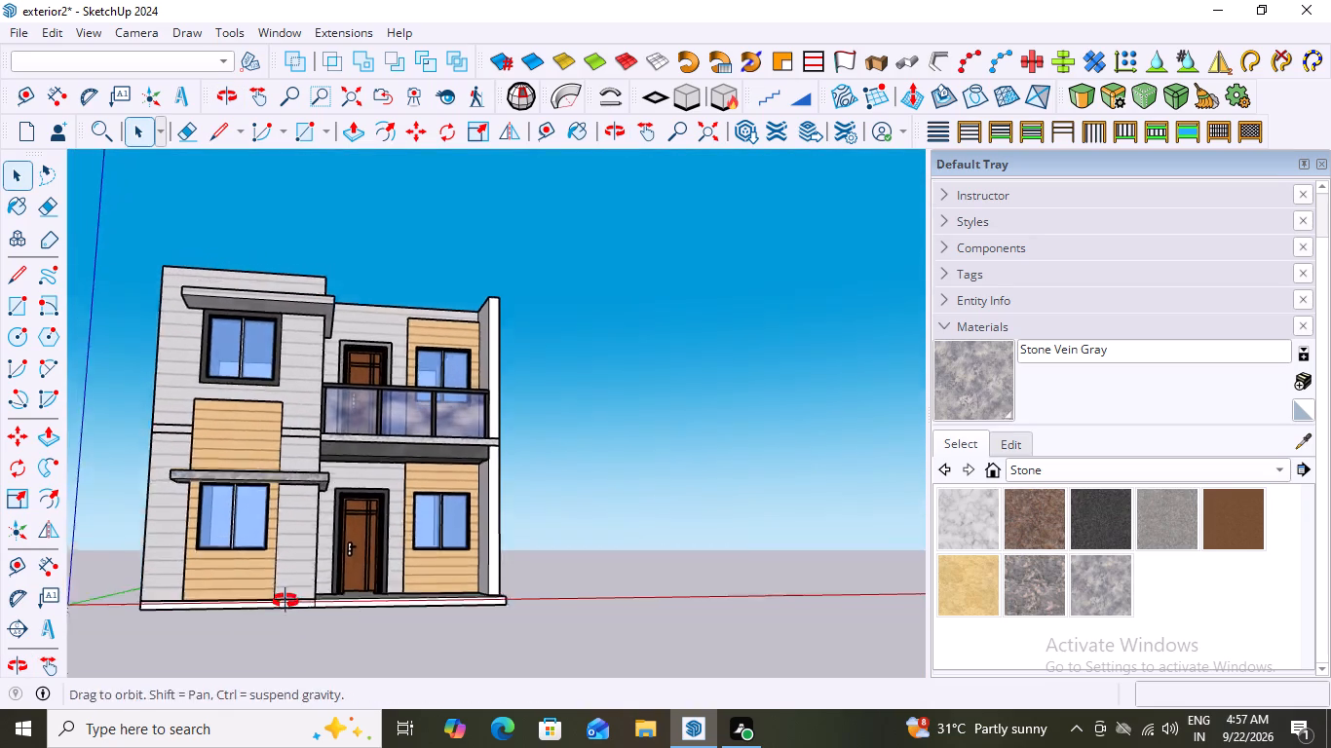
{"action": "middle_click_drag", "start_coordinate": [285, 601], "coordinate": [285, 602]}
{"action": "middle_click_drag", "start_coordinate": [250, 523], "coordinate": [246, 619]}
{"action": "scroll", "coordinate": [259, 539], "scroll_direction": "up", "scroll_amount": 8}
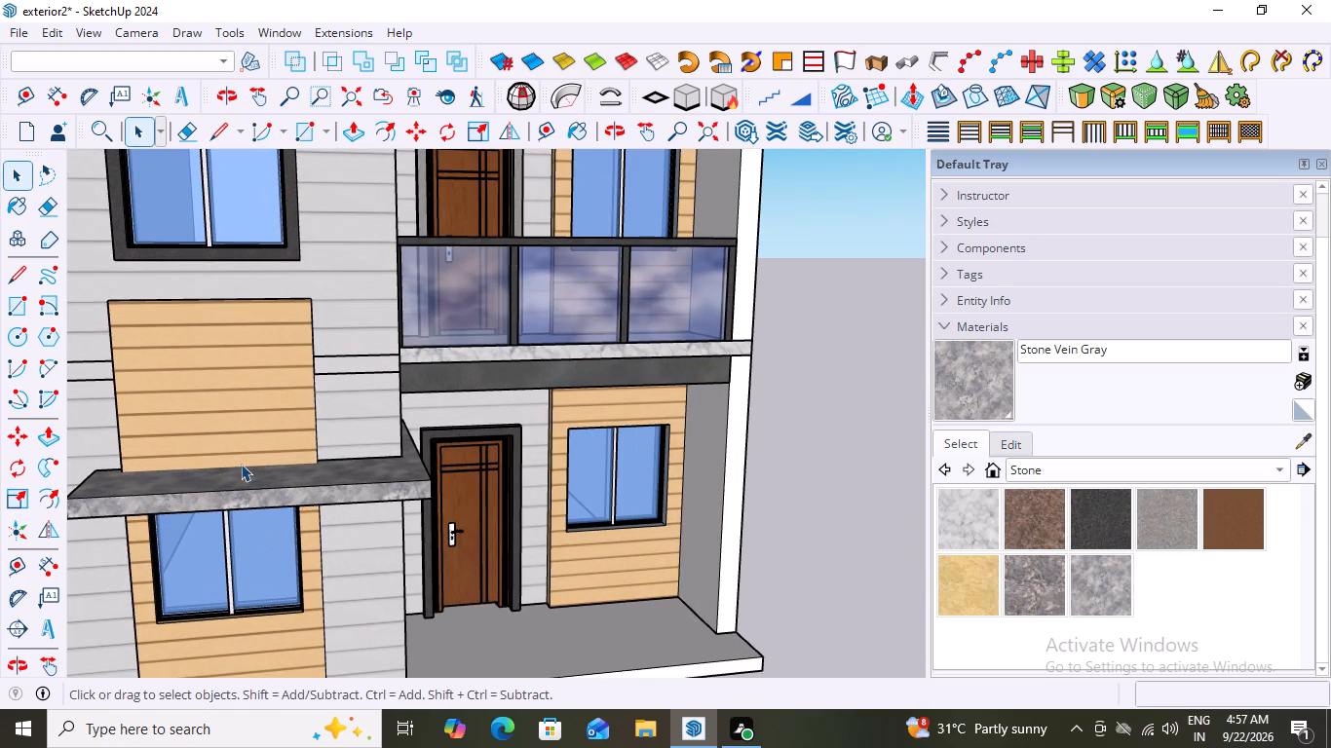
{"action": "triple_click", "coordinate": [241, 490]}
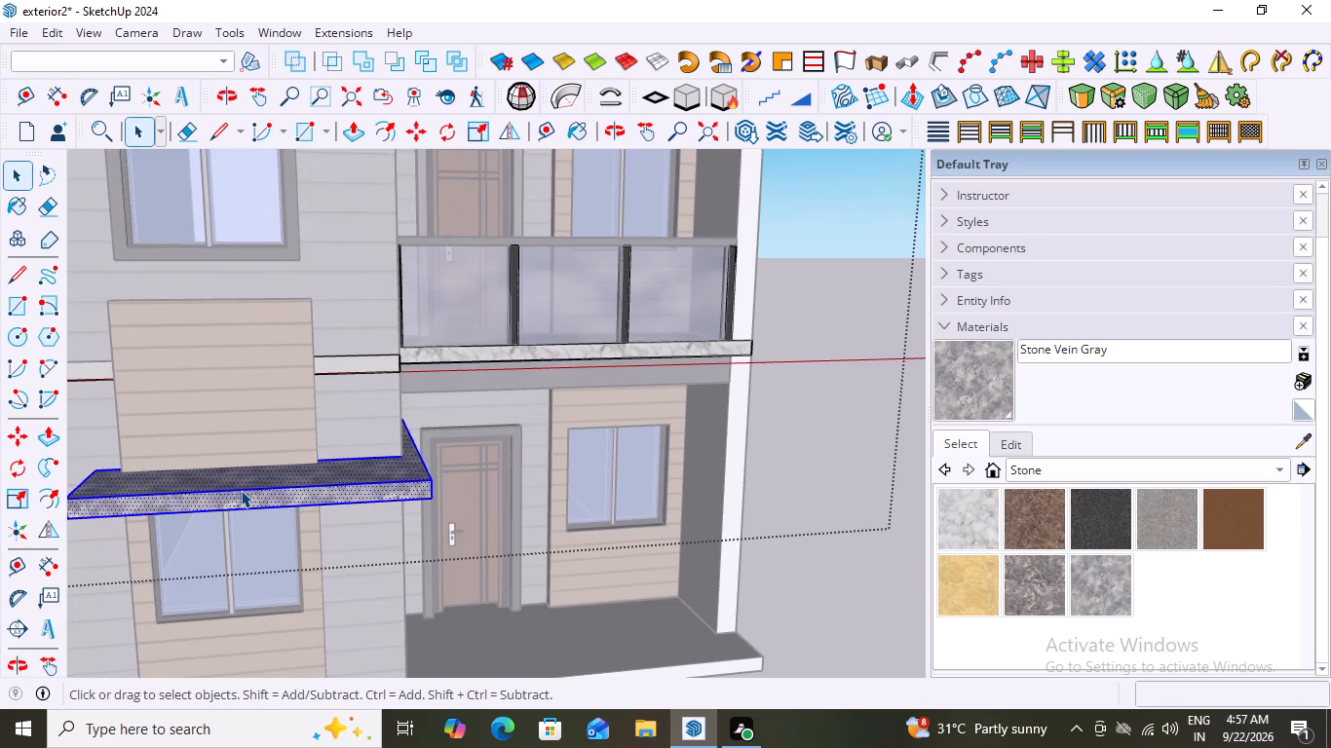
{"action": "left_click", "coordinate": [241, 490]}
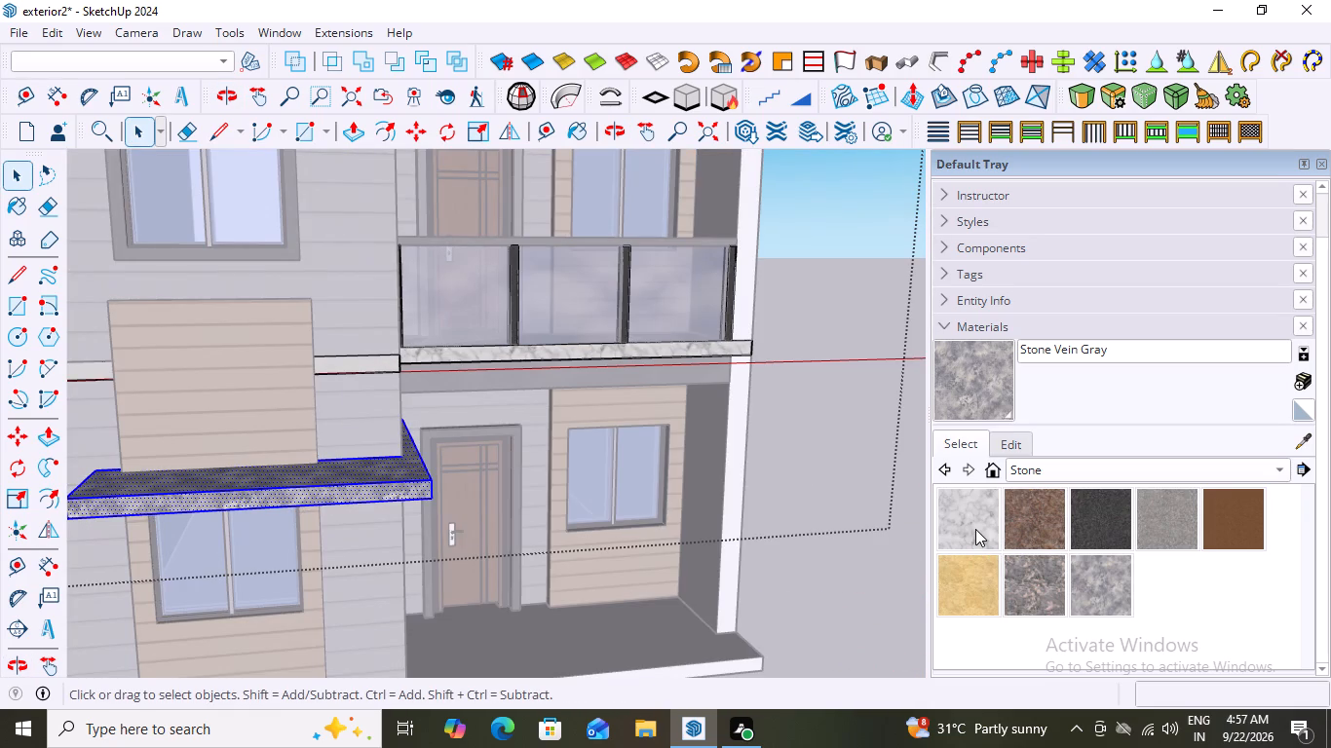
{"action": "left_click", "coordinate": [975, 529]}
{"action": "left_click", "coordinate": [281, 490]}
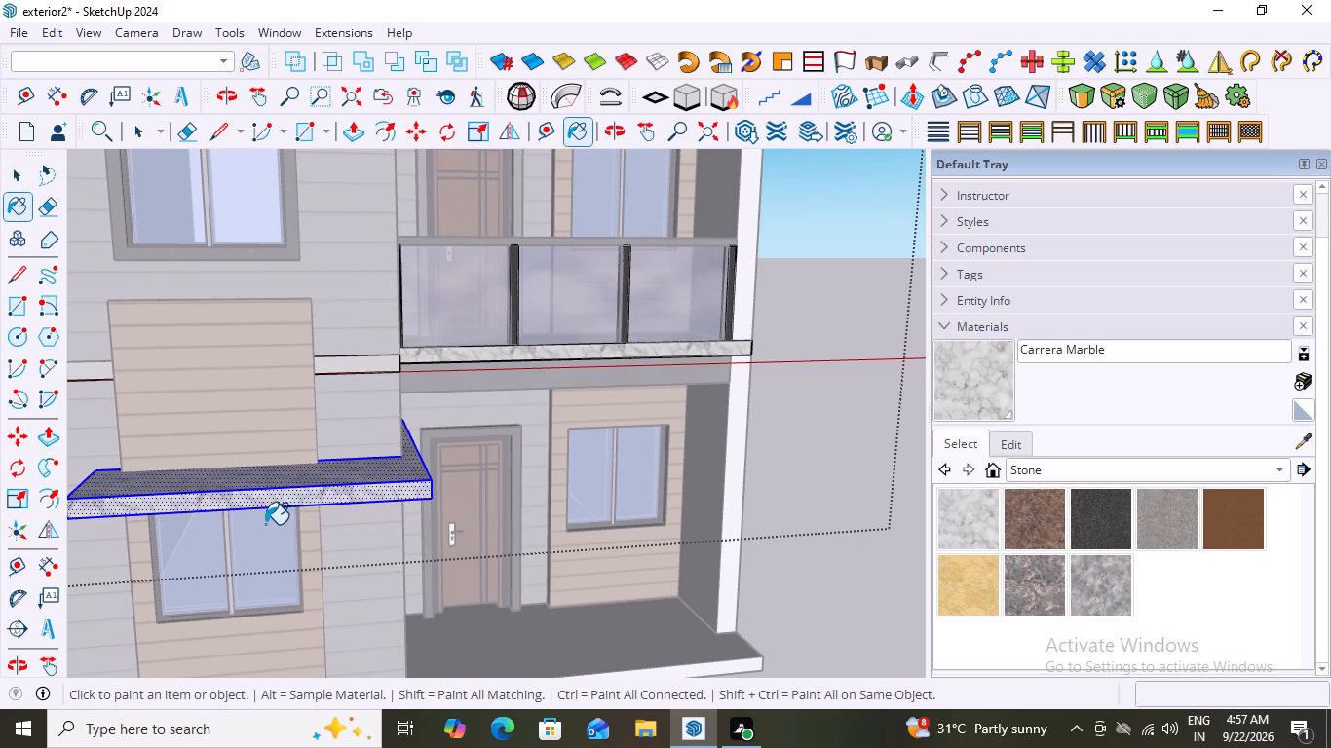
Paint the front, top, end and underside faces of the upper-floor window canopy with Carrera Marble and exit the group.
{"action": "scroll", "coordinate": [275, 550], "scroll_direction": "down", "scroll_amount": 8}
{"action": "scroll", "coordinate": [274, 329], "scroll_direction": "up", "scroll_amount": 4}
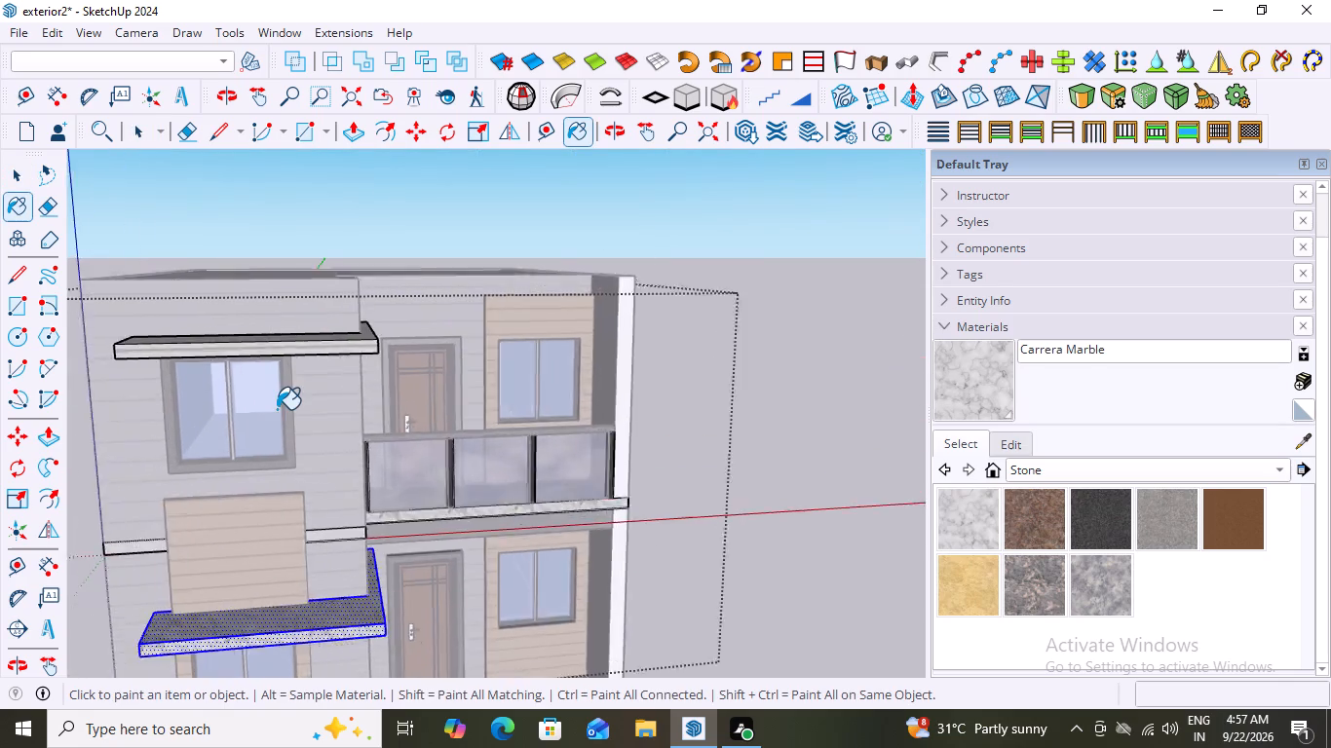
{"action": "scroll", "coordinate": [277, 409], "scroll_direction": "up", "scroll_amount": 6}
{"action": "left_click", "coordinate": [325, 280]}
{"action": "middle_click_drag", "start_coordinate": [334, 349], "coordinate": [334, 508]}
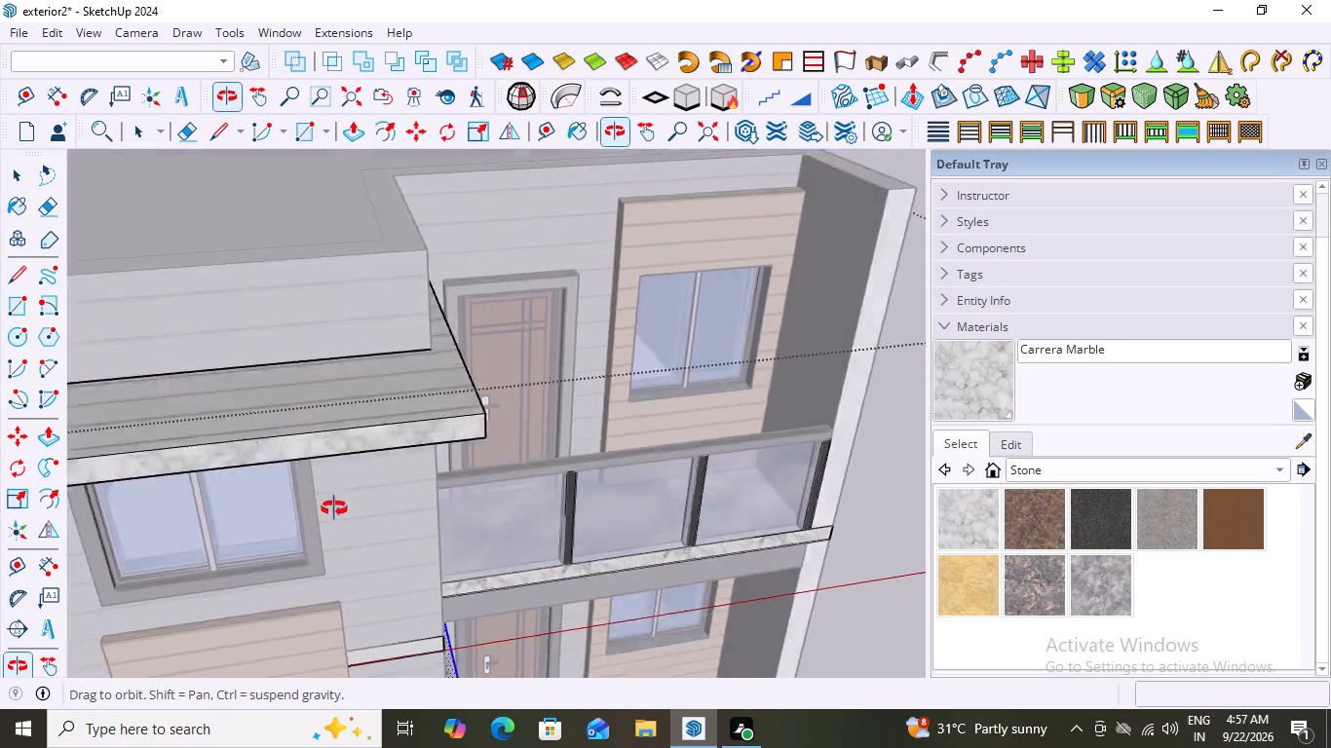
{"action": "middle_click_drag", "start_coordinate": [334, 508], "coordinate": [331, 519]}
{"action": "left_click", "coordinate": [348, 441]}
{"action": "middle_click_drag", "start_coordinate": [365, 474], "coordinate": [102, 392]}
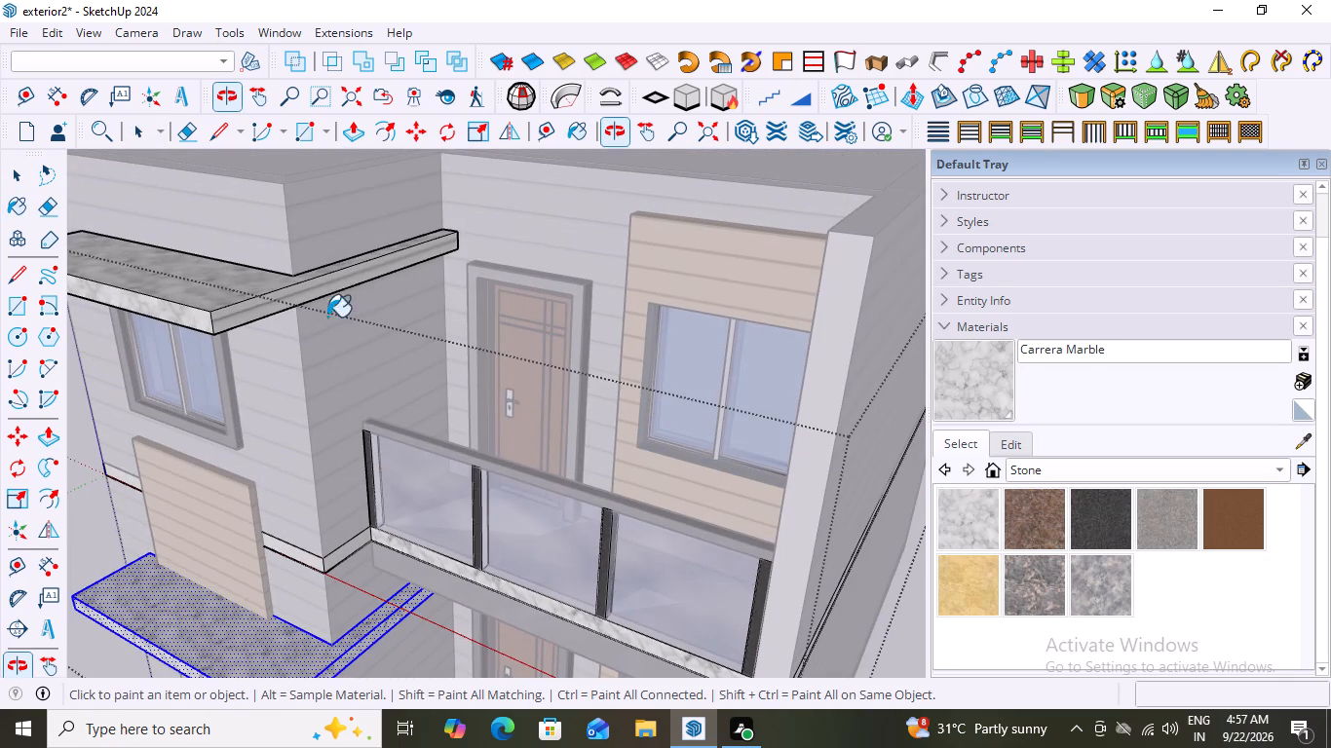
{"action": "left_click", "coordinate": [228, 318]}
{"action": "middle_click_drag", "start_coordinate": [144, 399], "coordinate": [624, 359]}
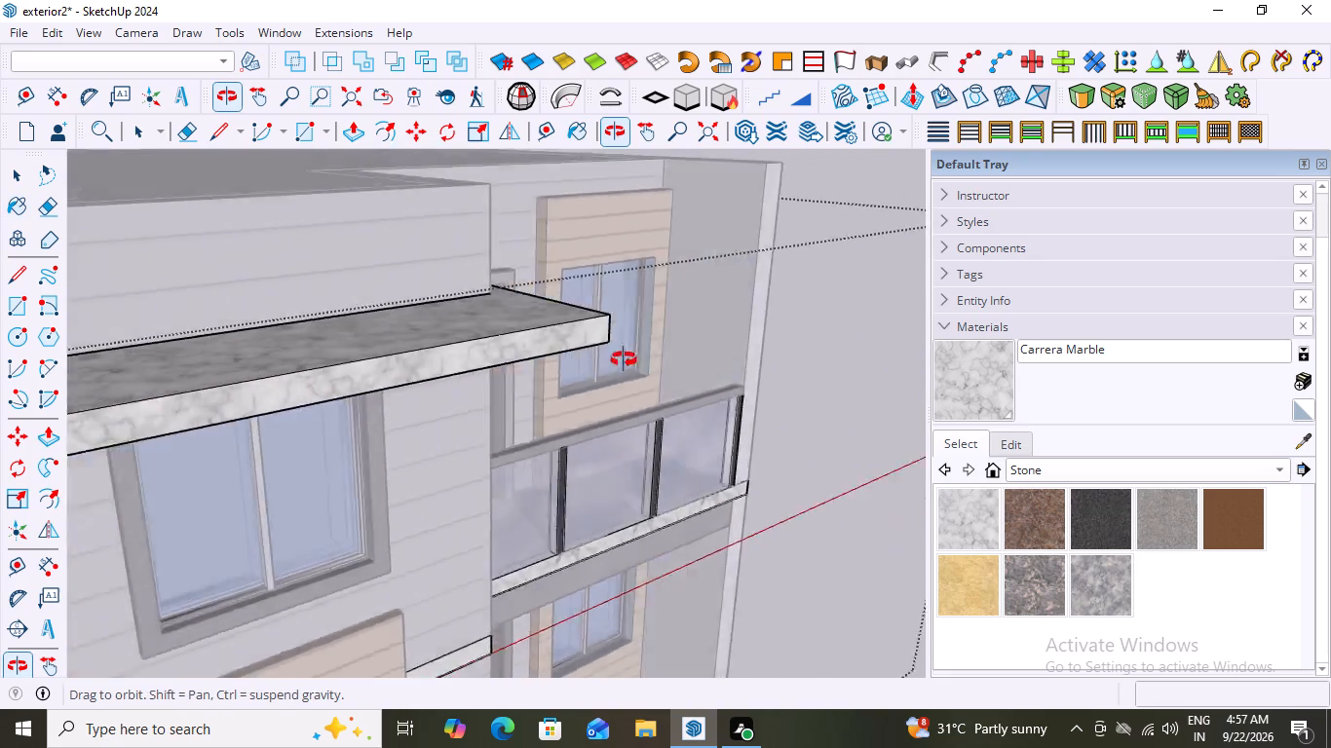
{"action": "middle_click_drag", "start_coordinate": [624, 359], "coordinate": [629, 358]}
{"action": "left_click", "coordinate": [211, 416]}
{"action": "middle_click_drag", "start_coordinate": [352, 454], "coordinate": [344, 284]}
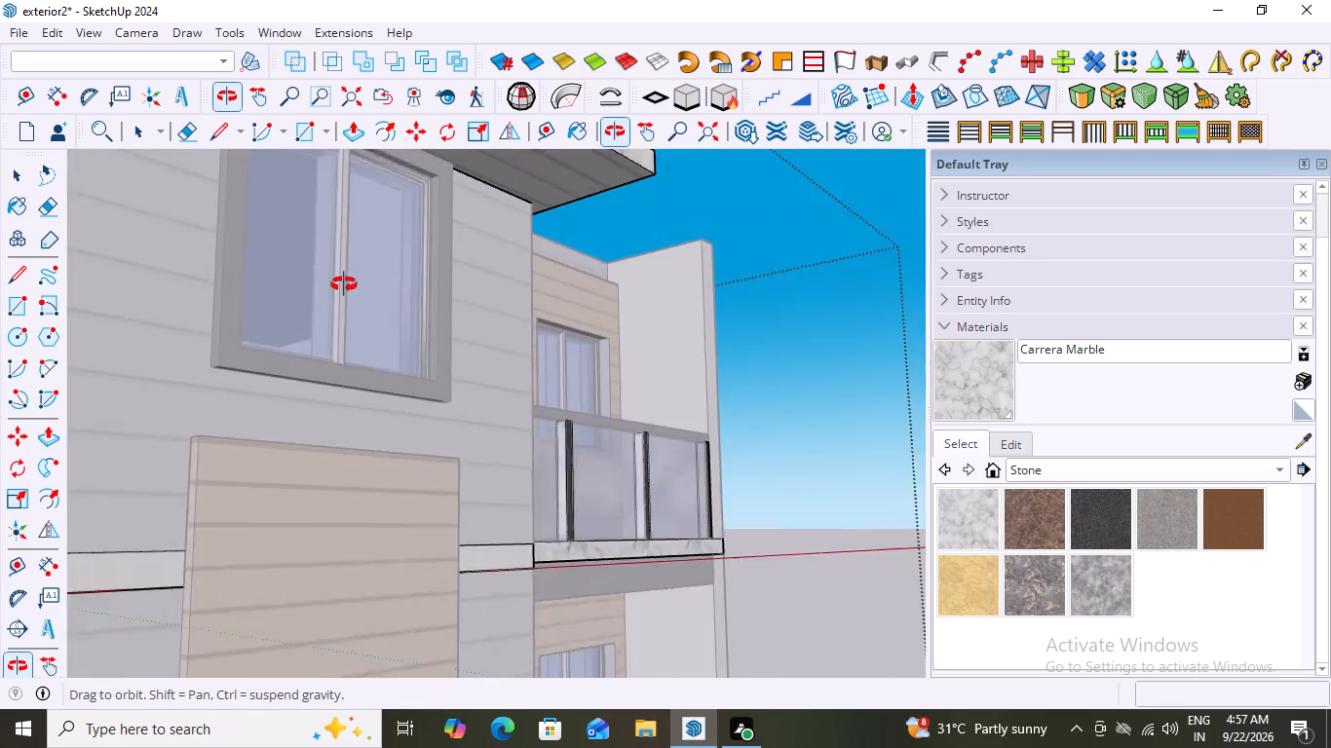
{"action": "middle_click_drag", "start_coordinate": [344, 284], "coordinate": [344, 282]}
{"action": "left_click", "coordinate": [570, 170]}
{"action": "scroll", "coordinate": [510, 347], "scroll_direction": "down", "scroll_amount": 2}
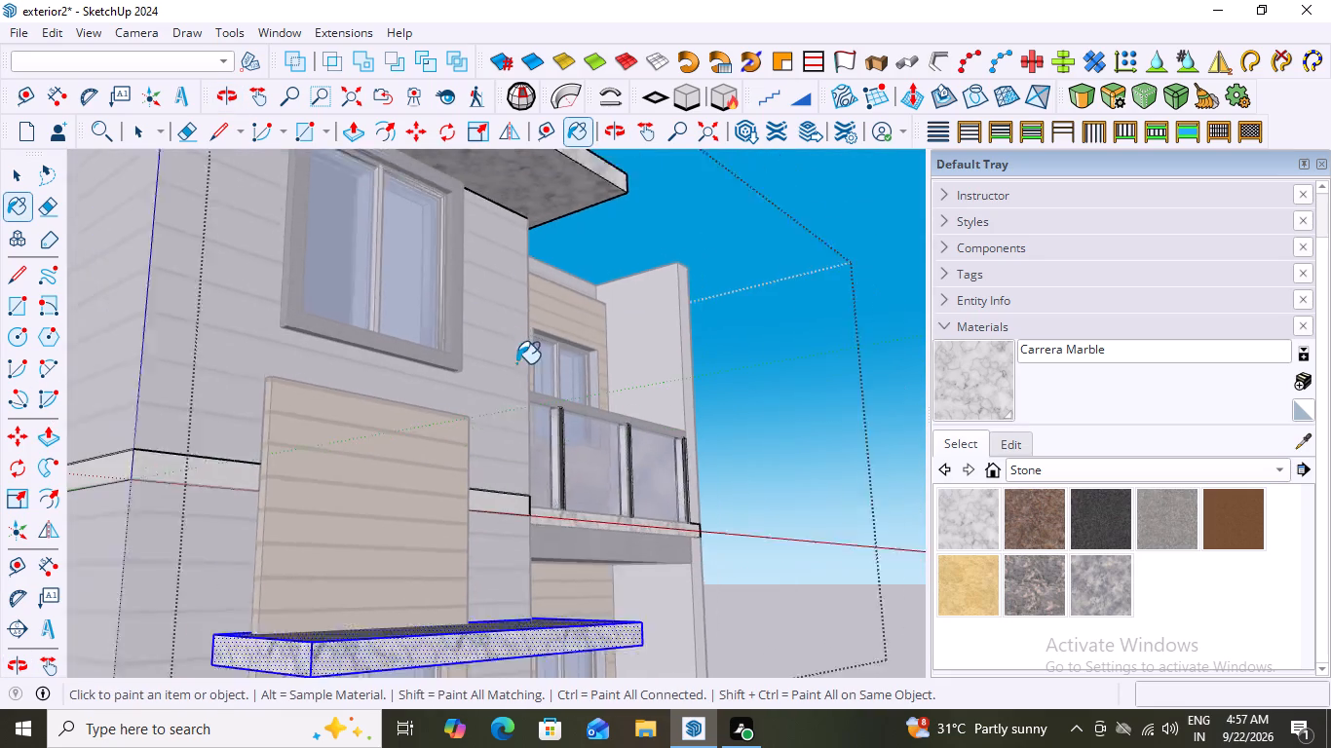
{"action": "scroll", "coordinate": [516, 363], "scroll_direction": "down", "scroll_amount": 5}
{"action": "middle_click_drag", "start_coordinate": [485, 568], "coordinate": [502, 411]}
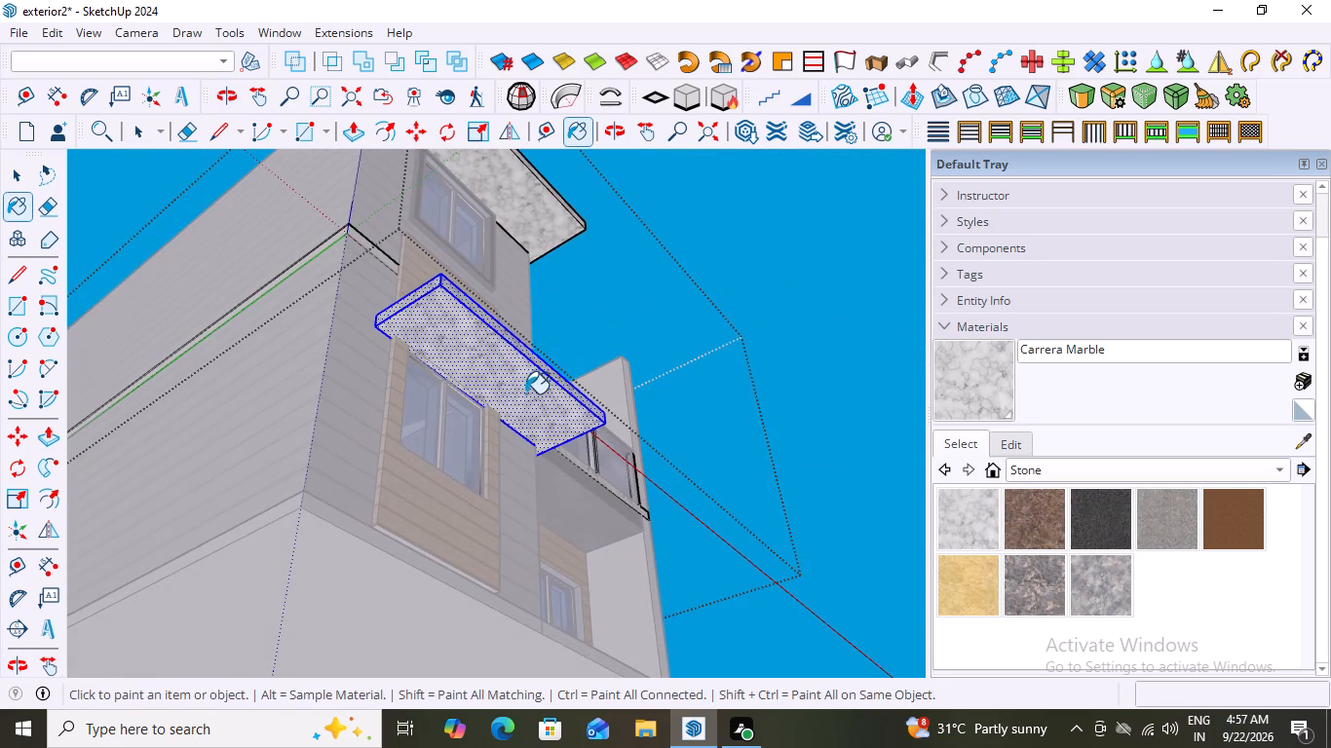
{"action": "scroll", "coordinate": [483, 416], "scroll_direction": "down", "scroll_amount": 8}
{"action": "key", "text": "space"}
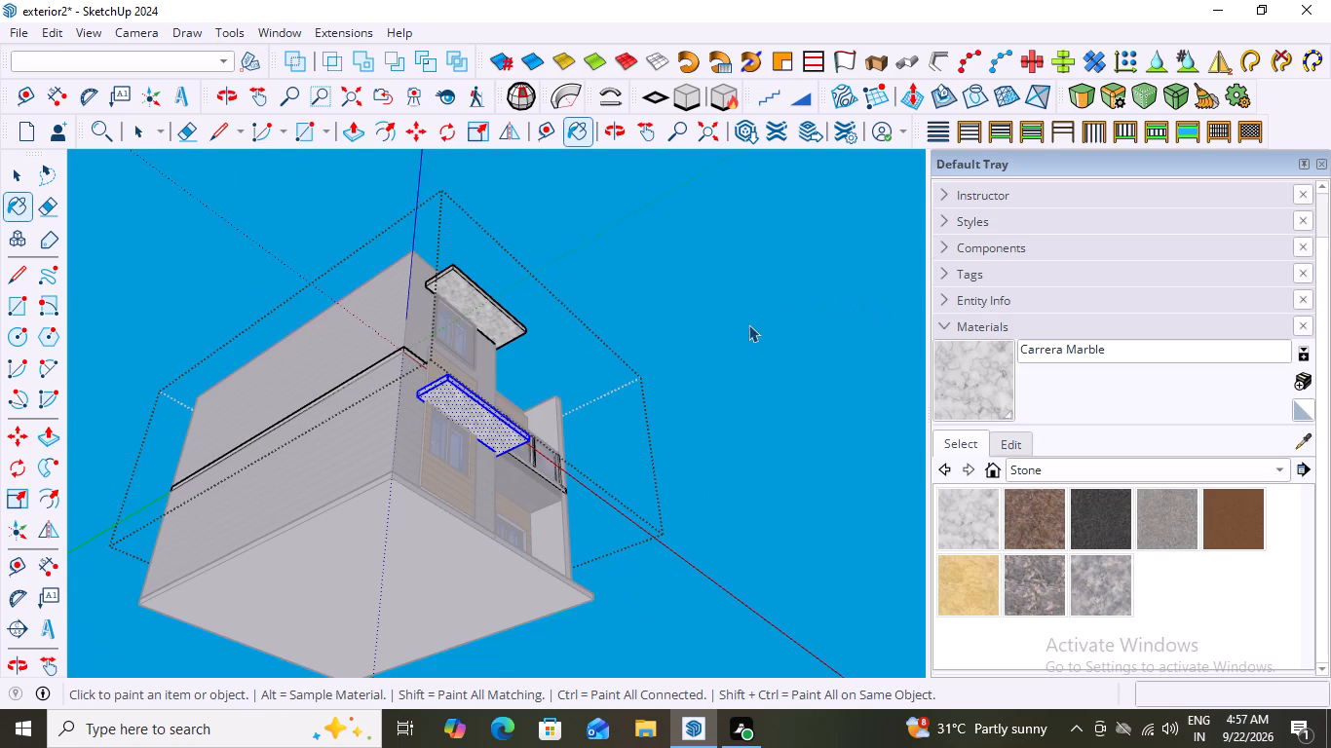
{"action": "middle_click_drag", "start_coordinate": [745, 316], "coordinate": [529, 547]}
{"action": "left_click", "coordinate": [756, 265]}
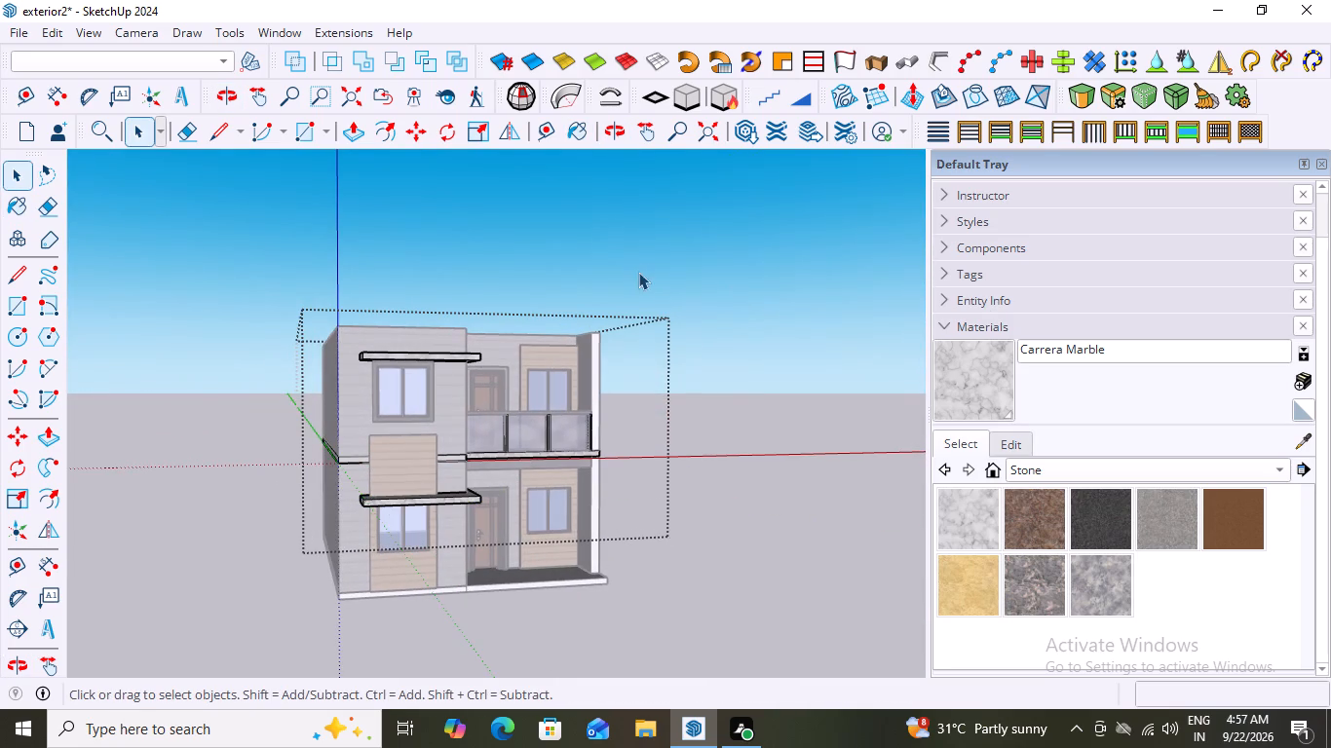
{"action": "left_click", "coordinate": [640, 267]}
Examine both canopies and the house's front facade from several angles.
{"action": "middle_click_drag", "start_coordinate": [486, 362], "coordinate": [422, 448]}
{"action": "scroll", "coordinate": [425, 445], "scroll_direction": "down", "scroll_amount": 1}
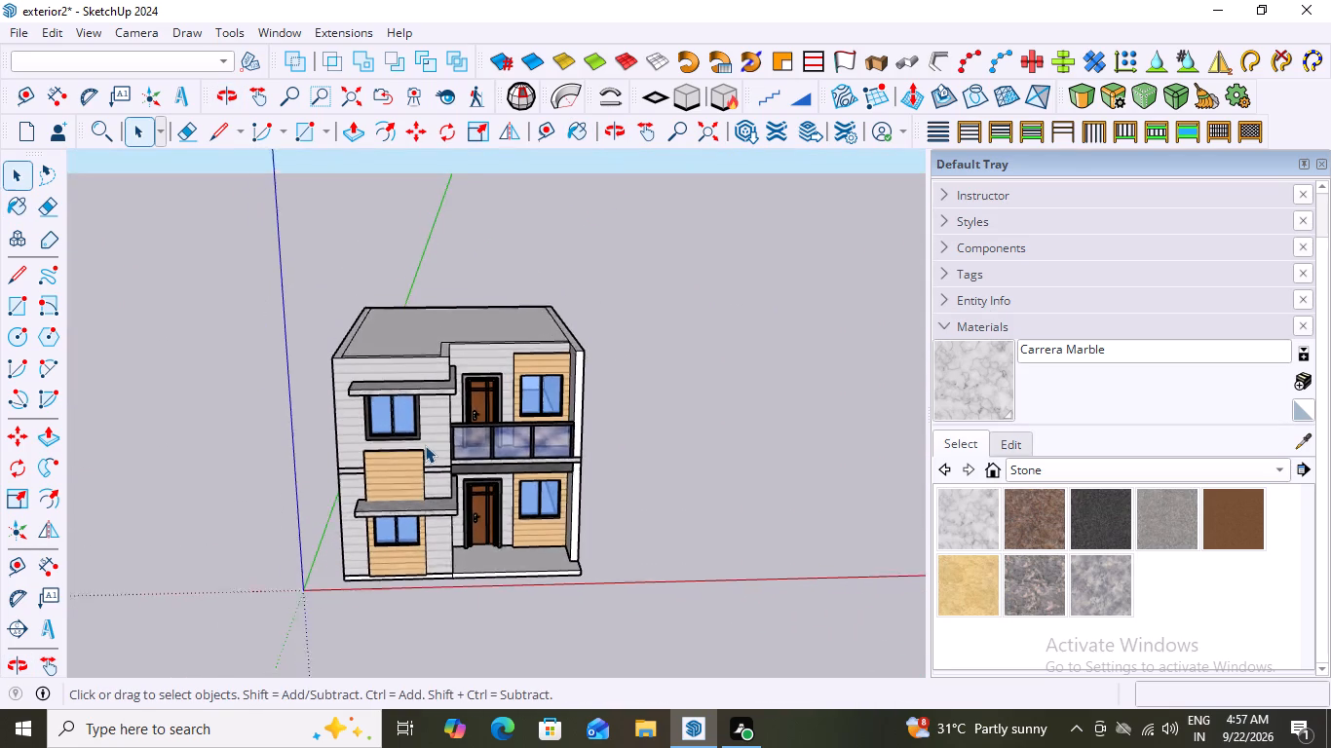
{"action": "scroll", "coordinate": [425, 445], "scroll_direction": "down", "scroll_amount": 1}
{"action": "scroll", "coordinate": [413, 532], "scroll_direction": "up", "scroll_amount": 7}
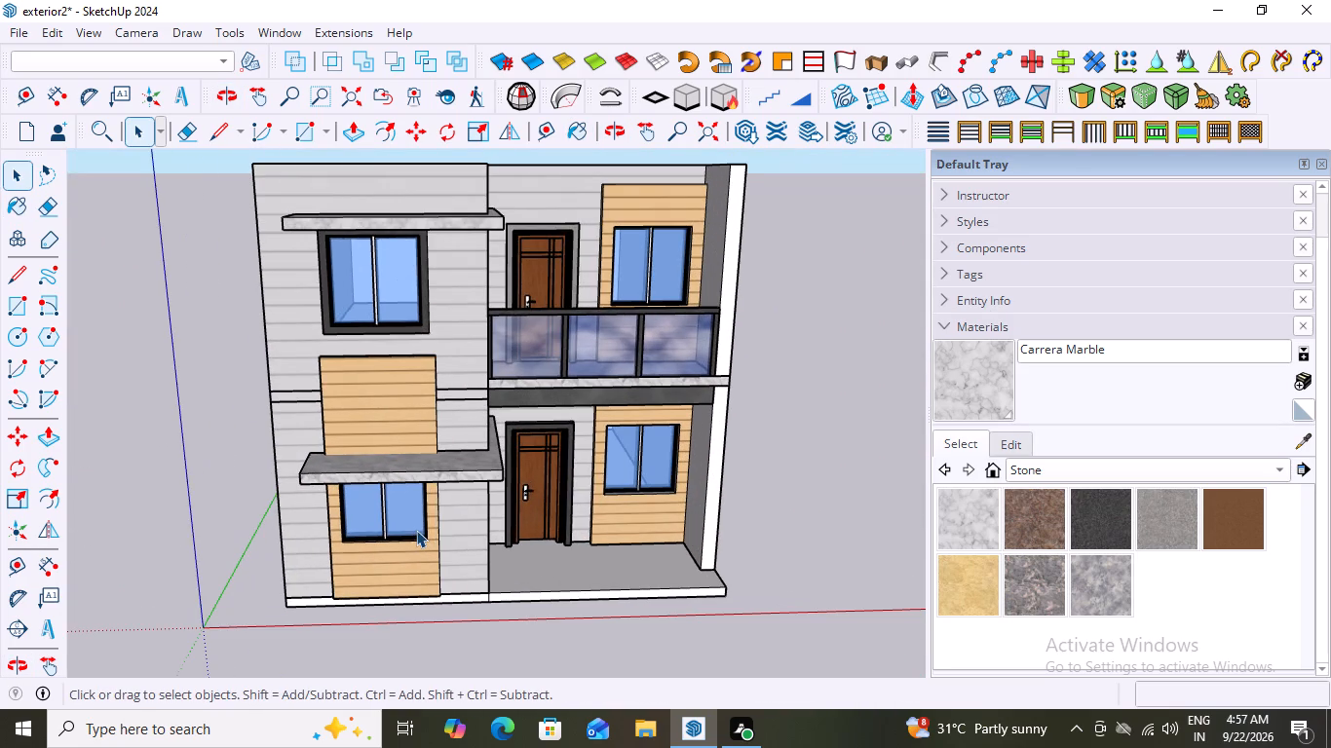
{"action": "middle_click_drag", "start_coordinate": [417, 518], "coordinate": [247, 493]}
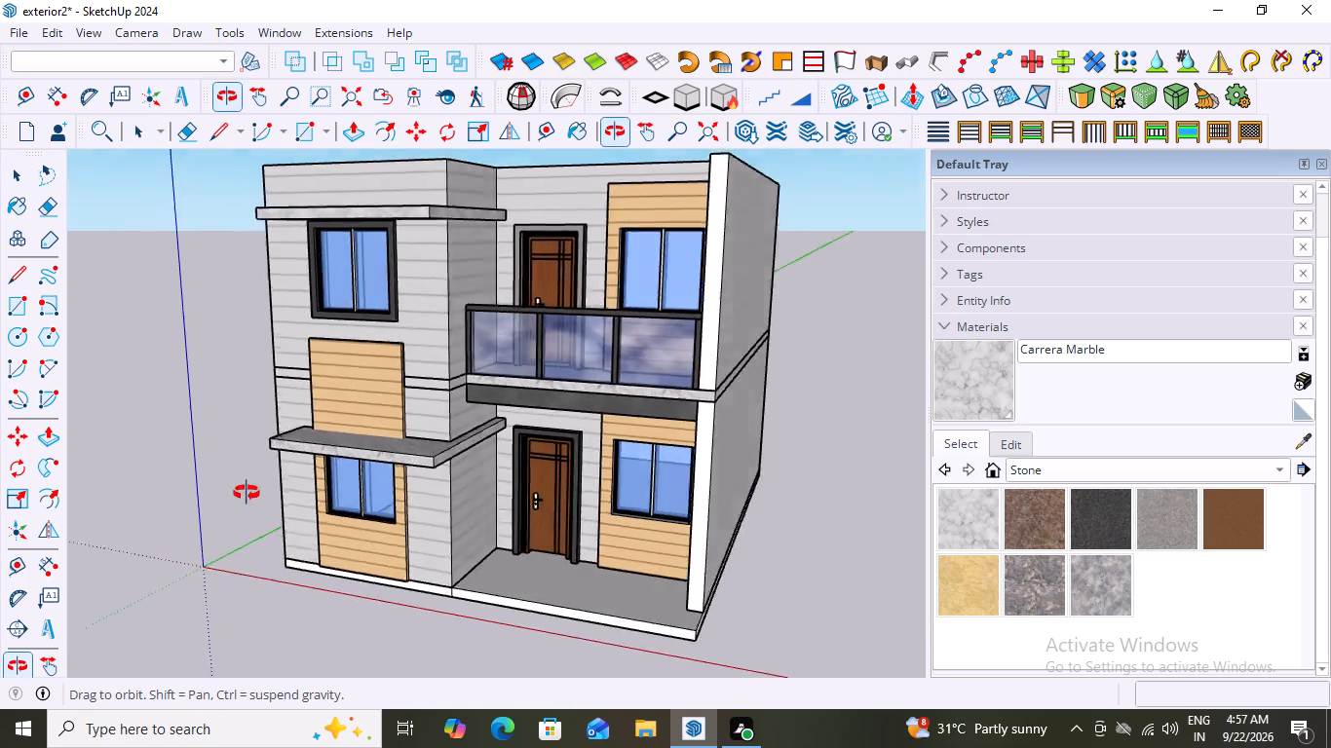
{"action": "middle_click_drag", "start_coordinate": [247, 493], "coordinate": [429, 576]}
{"action": "scroll", "coordinate": [425, 549], "scroll_direction": "down", "scroll_amount": 2}
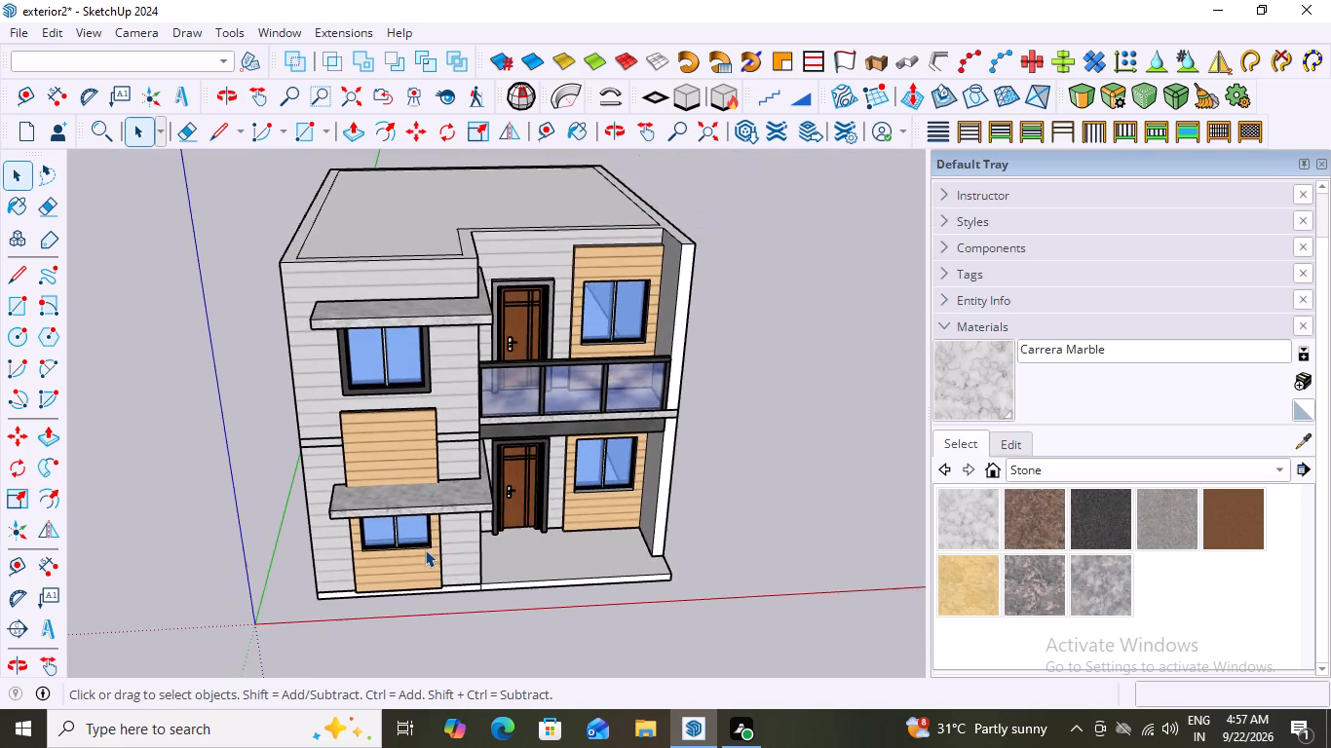
{"action": "scroll", "coordinate": [425, 549], "scroll_direction": "down", "scroll_amount": 2}
{"action": "middle_click_drag", "start_coordinate": [433, 538], "coordinate": [392, 406]}
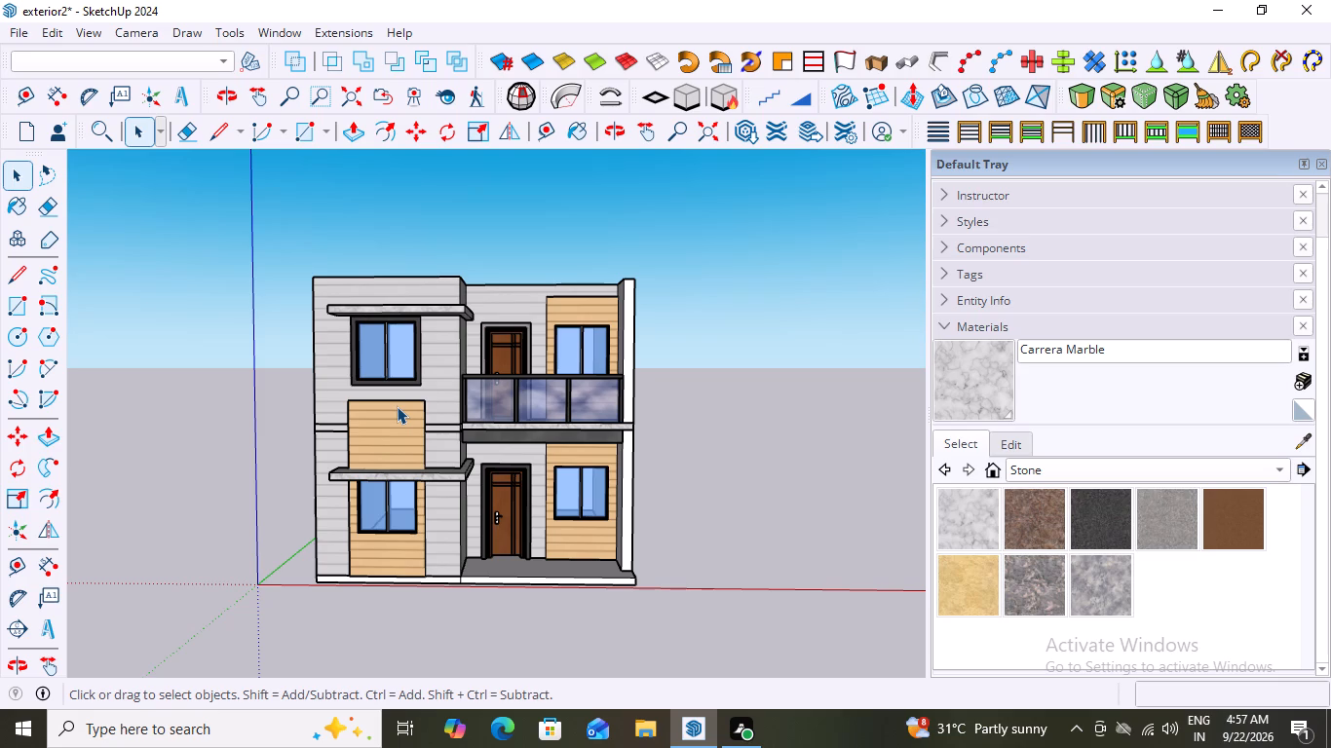
Delete the short vertical edge dividing the base slab's front face beside the entrance porch and exit the group.
{"action": "scroll", "coordinate": [446, 644], "scroll_direction": "up", "scroll_amount": 6}
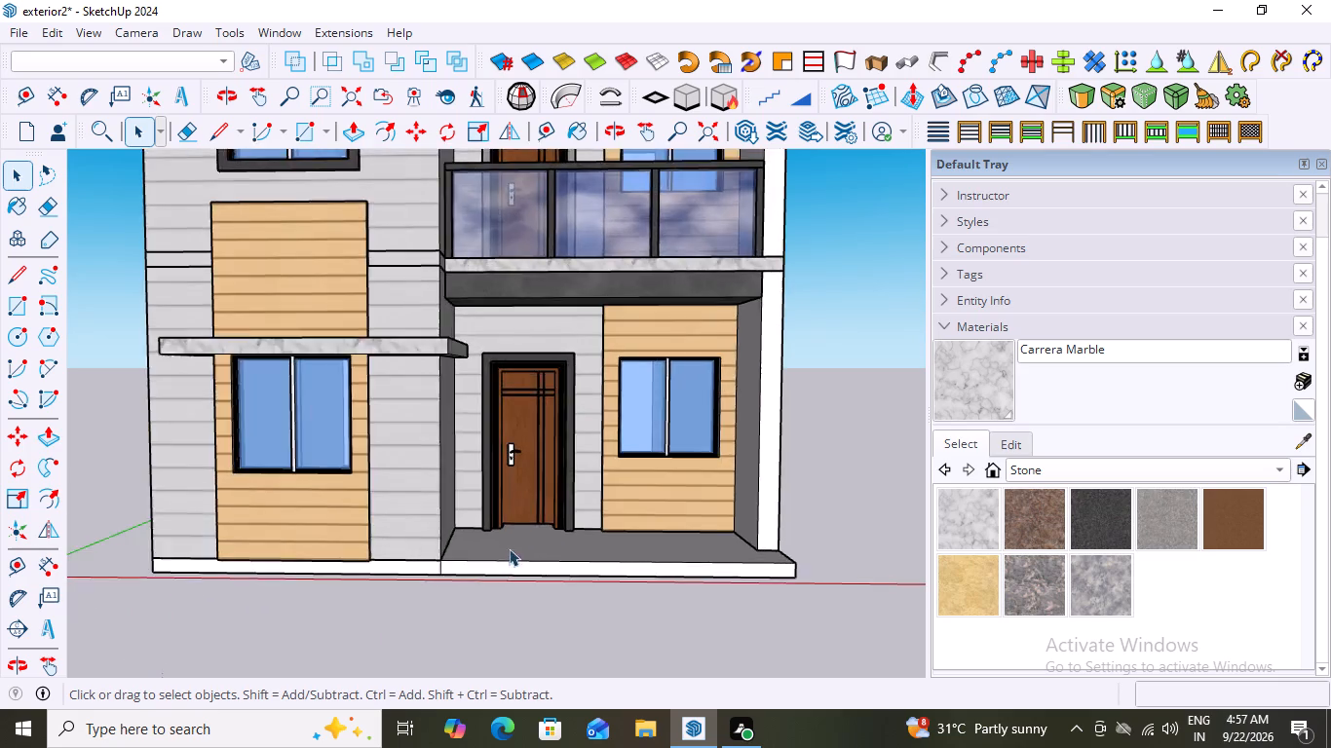
{"action": "scroll", "coordinate": [509, 548], "scroll_direction": "up", "scroll_amount": 11}
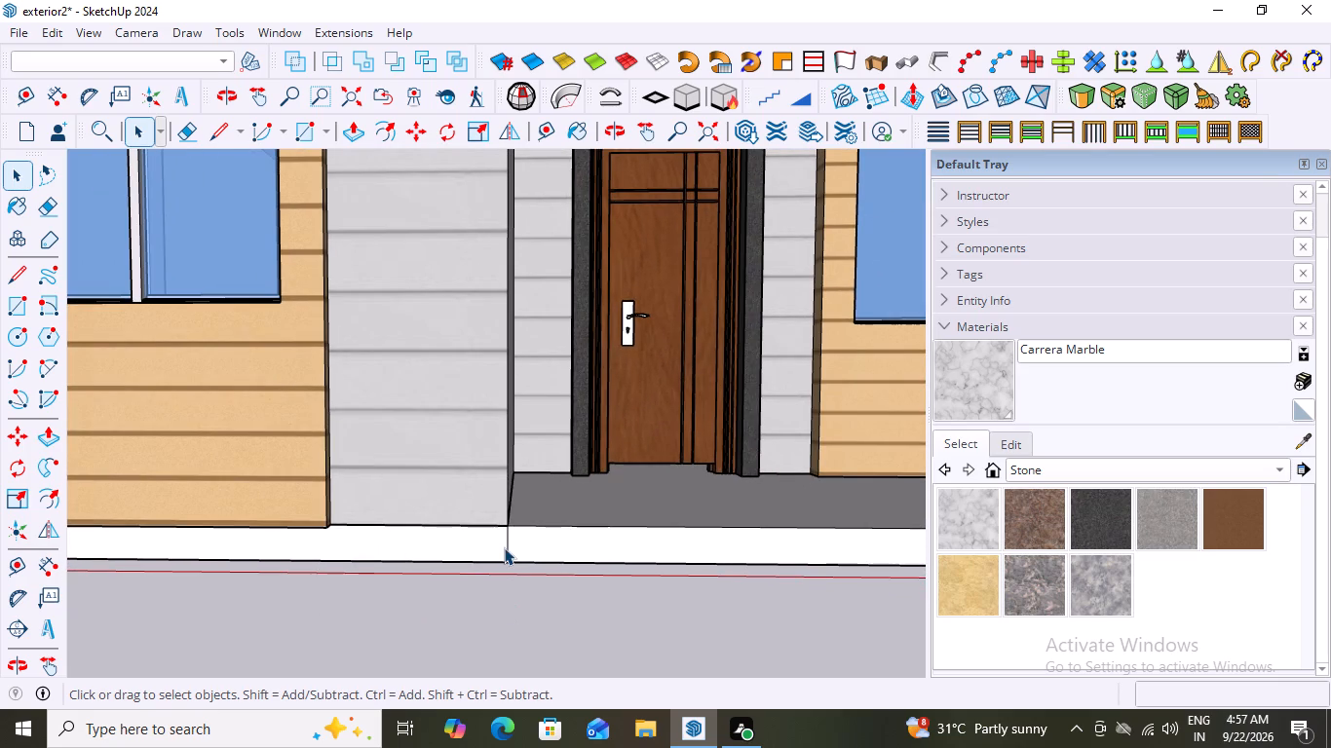
{"action": "left_click", "coordinate": [505, 547]}
{"action": "double_click", "coordinate": [505, 547]}
{"action": "left_click", "coordinate": [507, 548]}
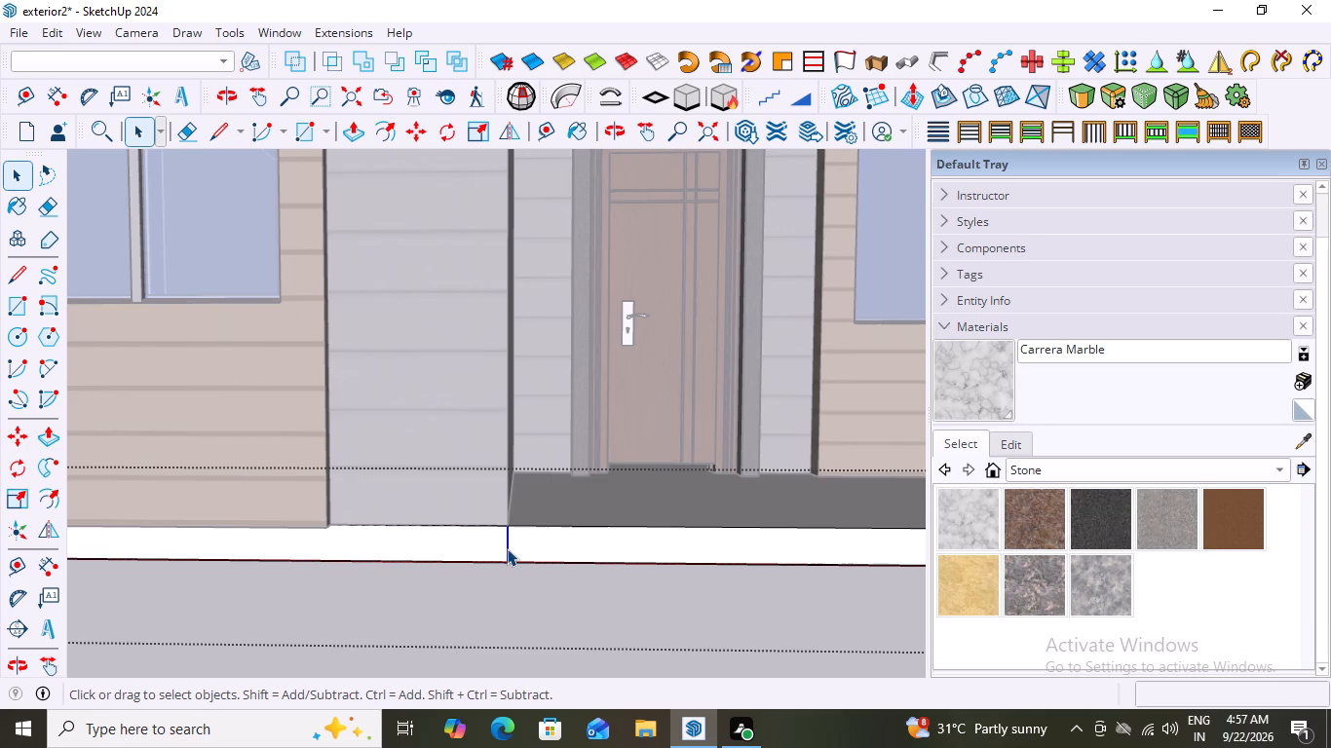
{"action": "key", "text": "Delete"}
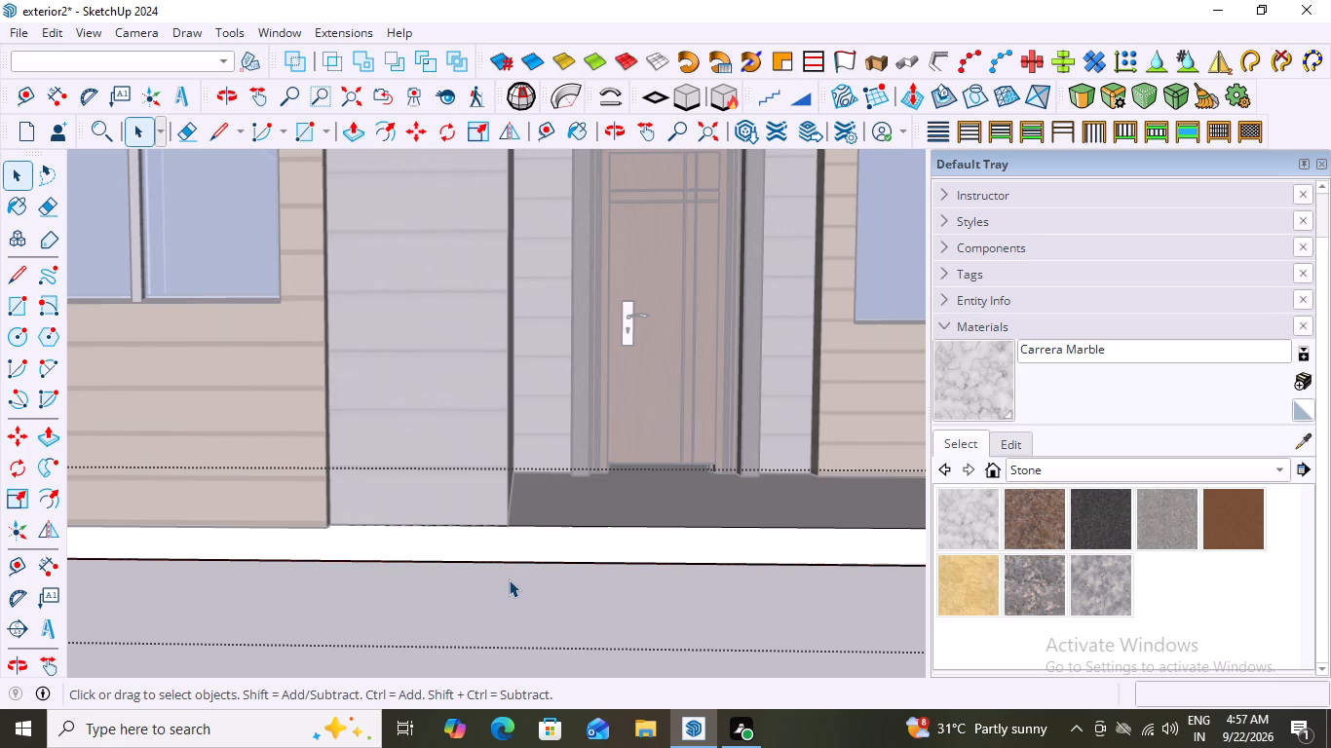
{"action": "scroll", "coordinate": [490, 551], "scroll_direction": "down", "scroll_amount": 13}
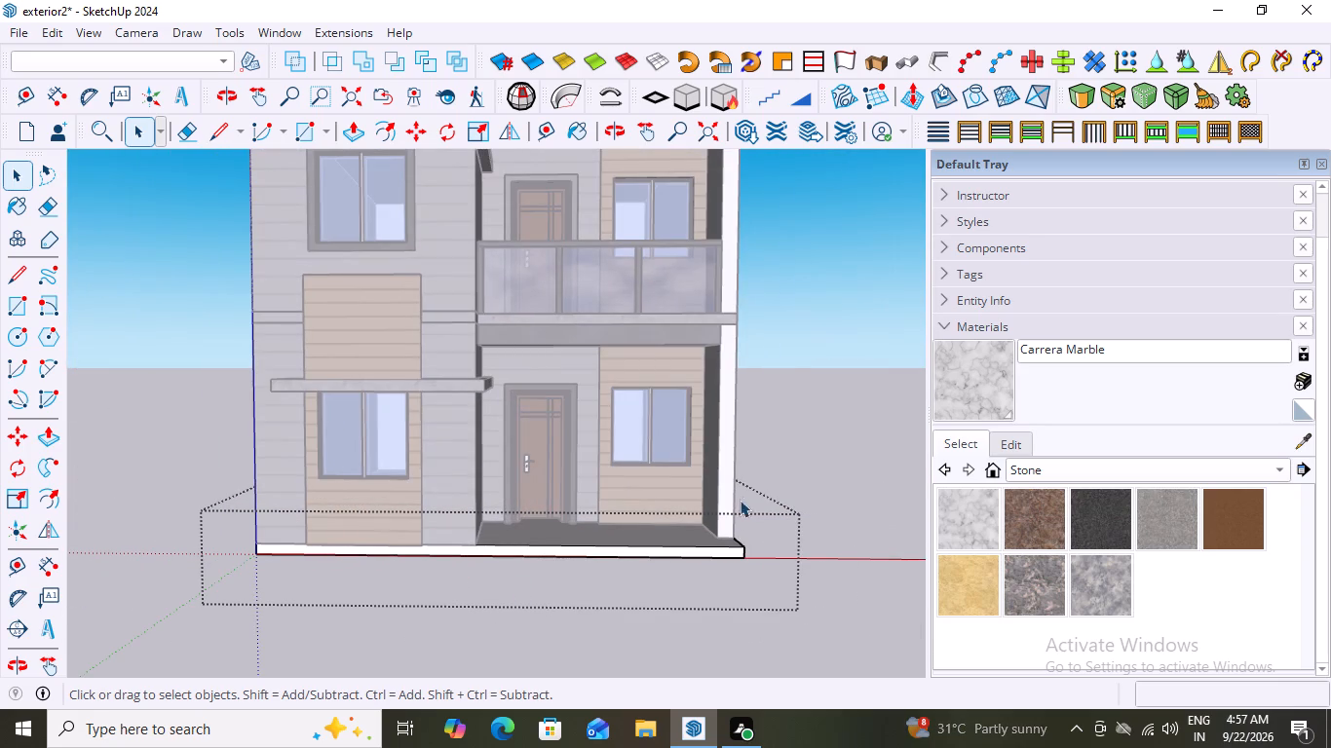
{"action": "left_click", "coordinate": [775, 471]}
{"action": "middle_click_drag", "start_coordinate": [545, 615], "coordinate": [532, 723]}
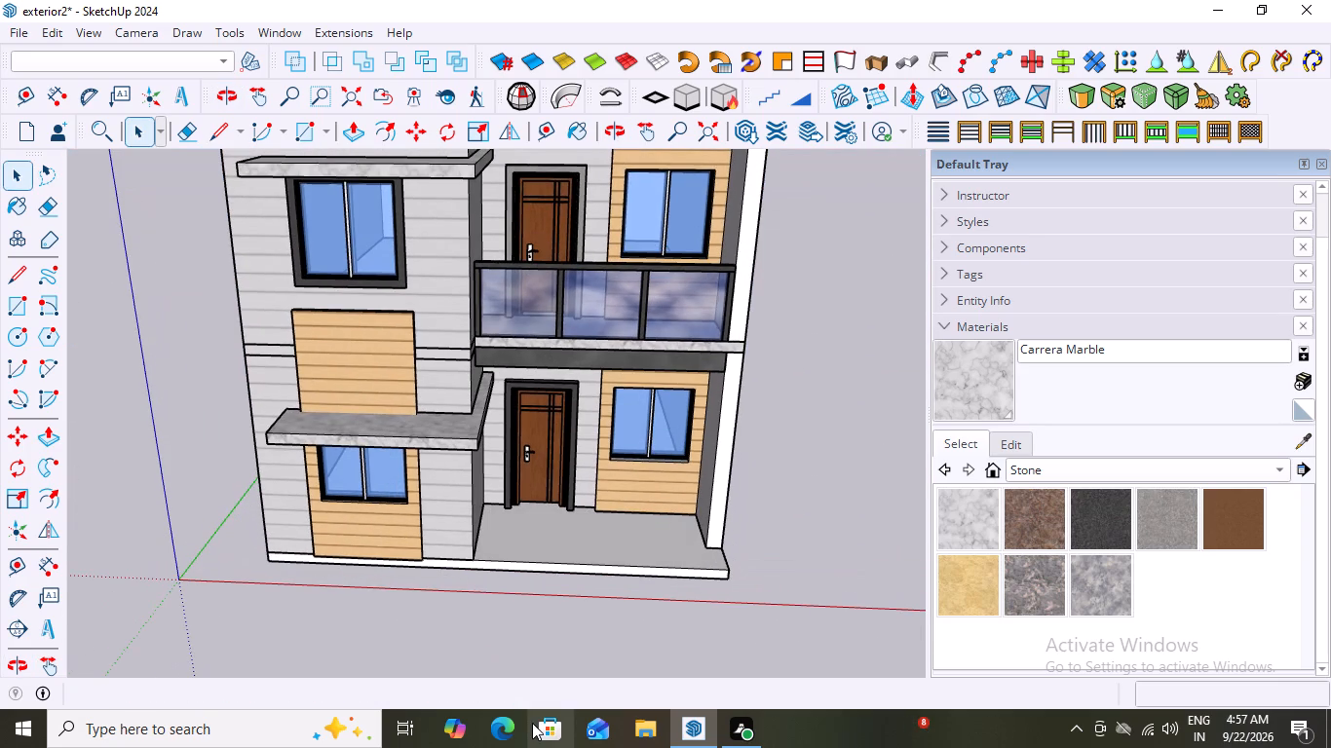
Examine the front facade, the balcony slab edge and side wall, and the whole house from several angles and distances.
{"action": "key", "text": "space"}
{"action": "left_click", "coordinate": [797, 472]}
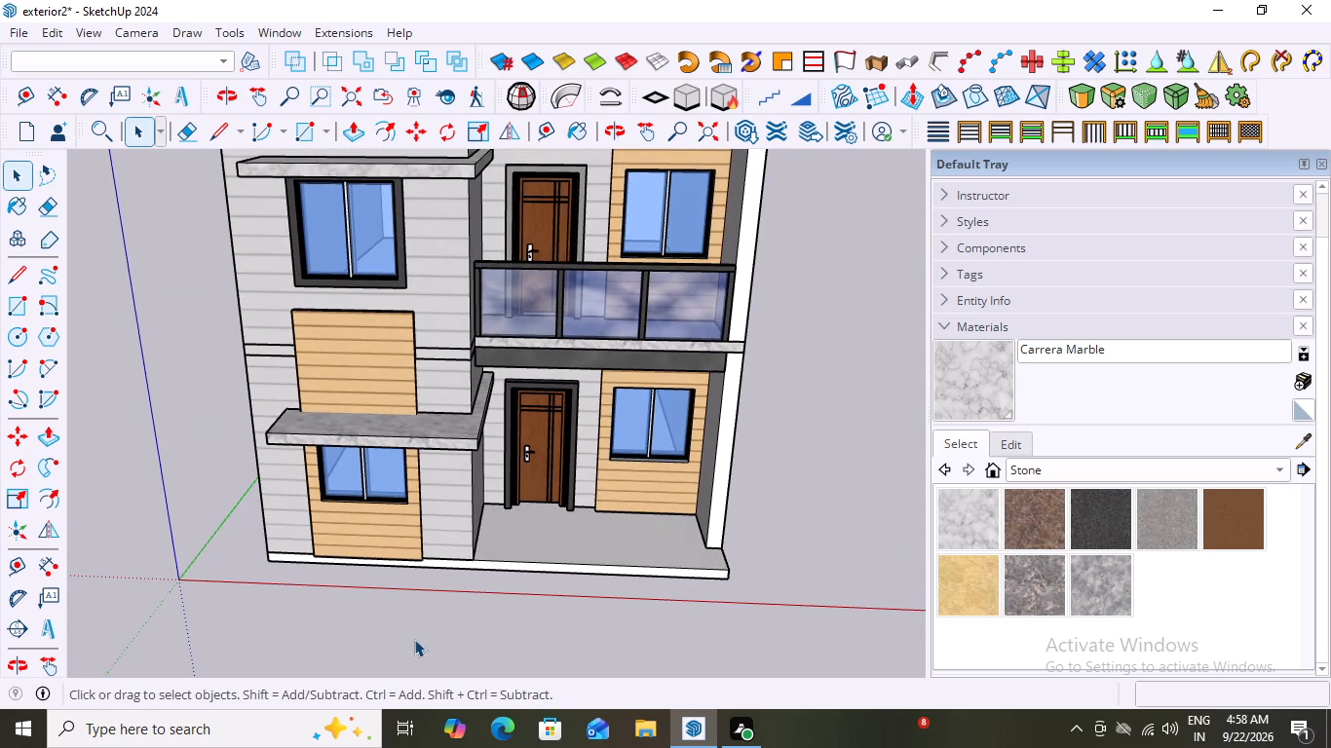
{"action": "middle_click_drag", "start_coordinate": [424, 628], "coordinate": [492, 555]}
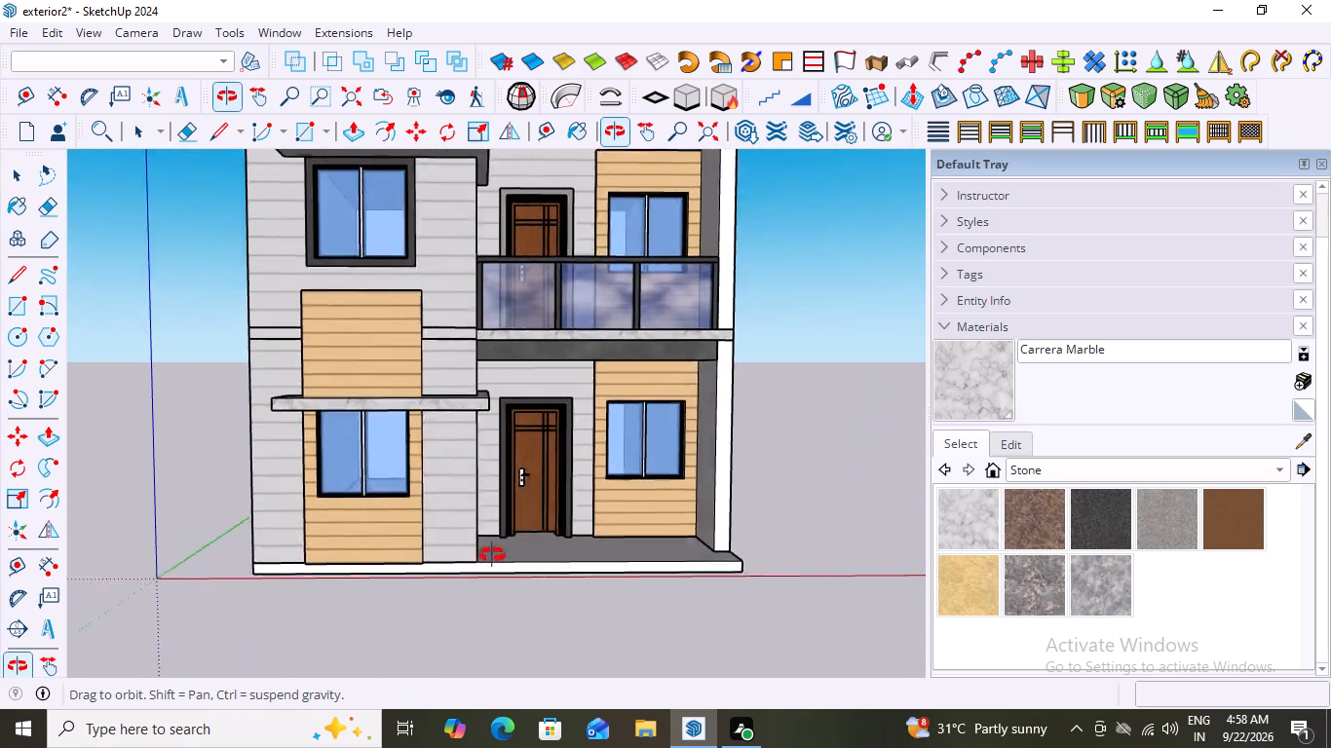
{"action": "middle_click_drag", "start_coordinate": [492, 555], "coordinate": [498, 561]}
{"action": "middle_click_drag", "start_coordinate": [509, 598], "coordinate": [428, 623]}
{"action": "scroll", "coordinate": [456, 614], "scroll_direction": "down", "scroll_amount": 6}
{"action": "middle_click_drag", "start_coordinate": [640, 558], "coordinate": [645, 557]}
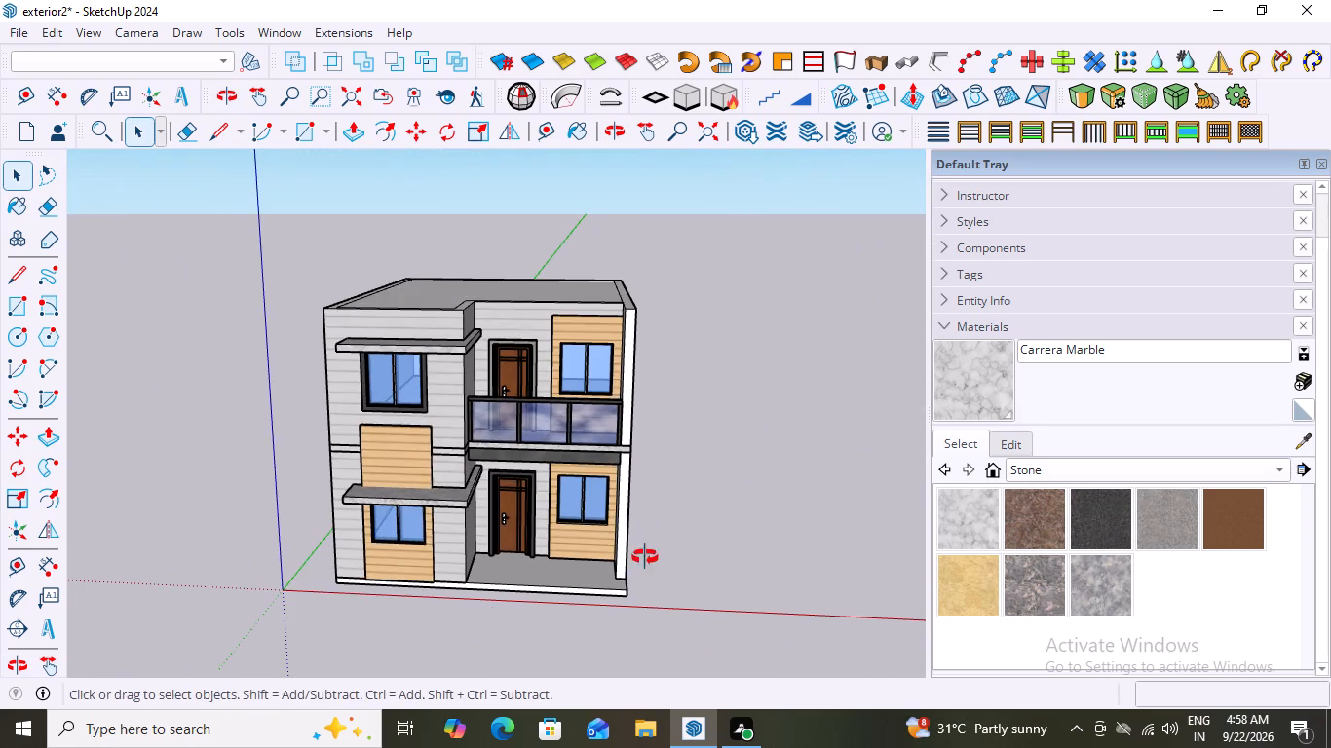
{"action": "middle_click_drag", "start_coordinate": [645, 557], "coordinate": [804, 459]}
{"action": "scroll", "coordinate": [608, 437], "scroll_direction": "up", "scroll_amount": 11}
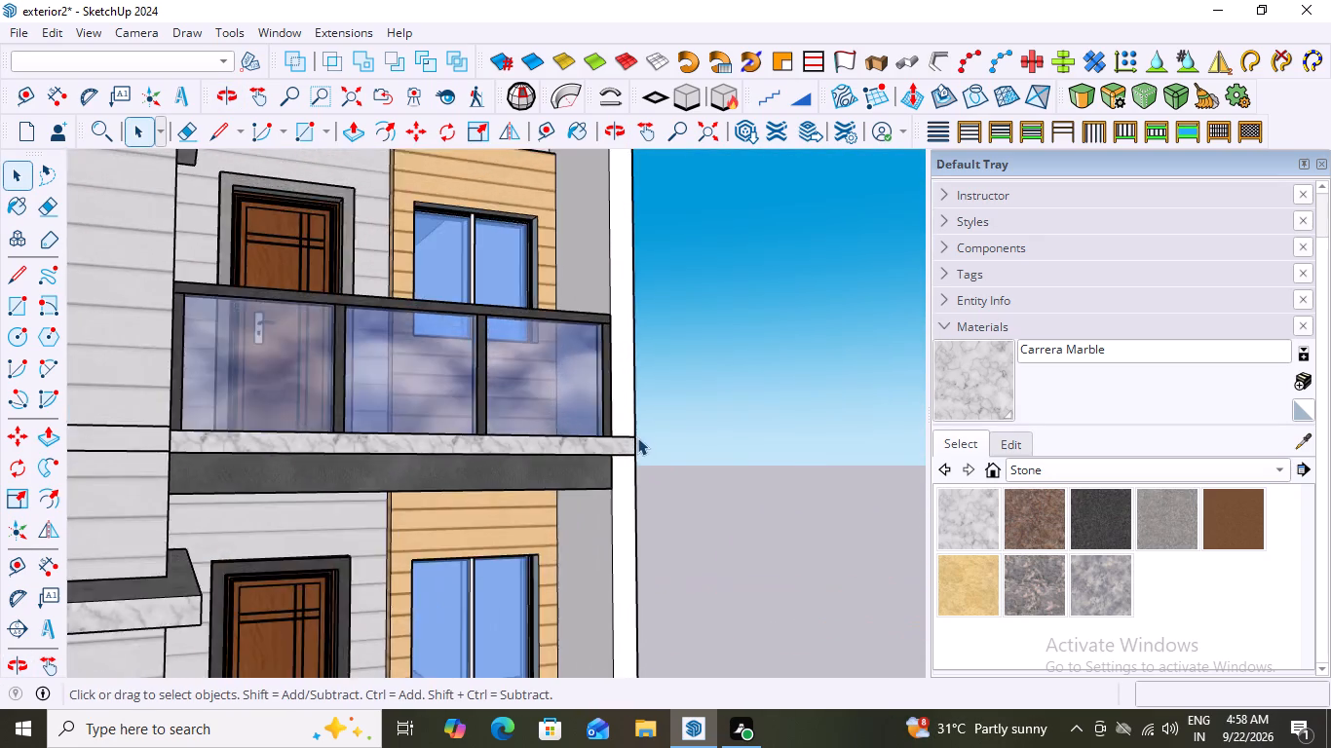
{"action": "scroll", "coordinate": [637, 437], "scroll_direction": "up", "scroll_amount": 5}
{"action": "middle_click_drag", "start_coordinate": [640, 471], "coordinate": [463, 555]}
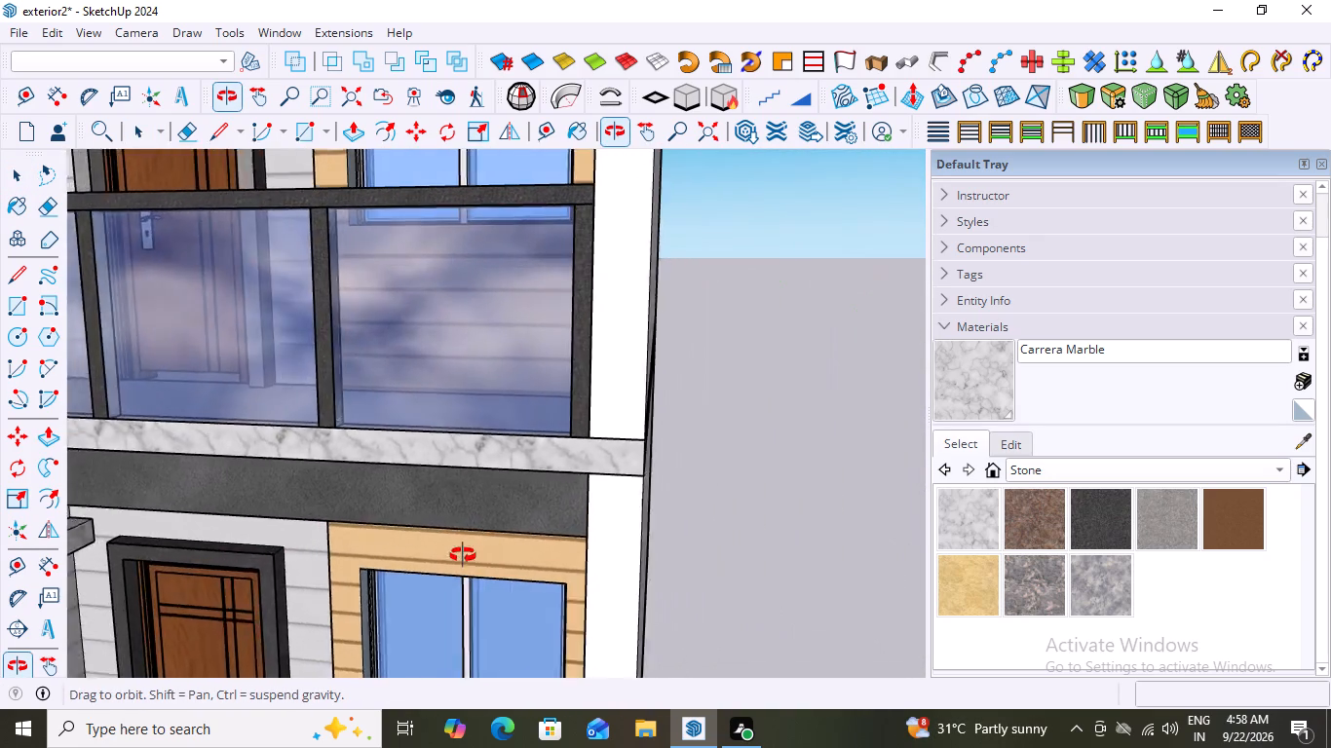
{"action": "middle_click_drag", "start_coordinate": [463, 555], "coordinate": [536, 554]}
{"action": "scroll", "coordinate": [546, 553], "scroll_direction": "down", "scroll_amount": 5}
{"action": "scroll", "coordinate": [357, 587], "scroll_direction": "down", "scroll_amount": 5}
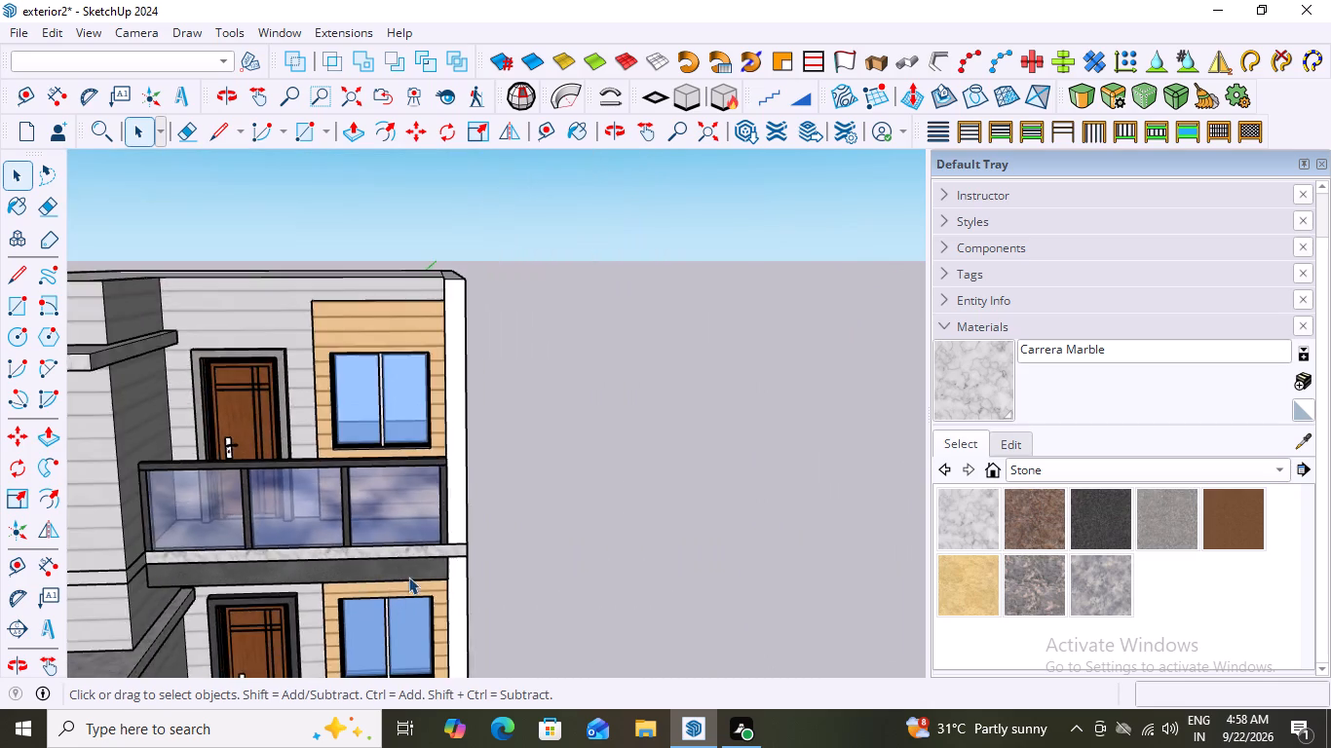
{"action": "scroll", "coordinate": [408, 577], "scroll_direction": "down", "scroll_amount": 11}
{"action": "scroll", "coordinate": [299, 648], "scroll_direction": "up", "scroll_amount": 3}
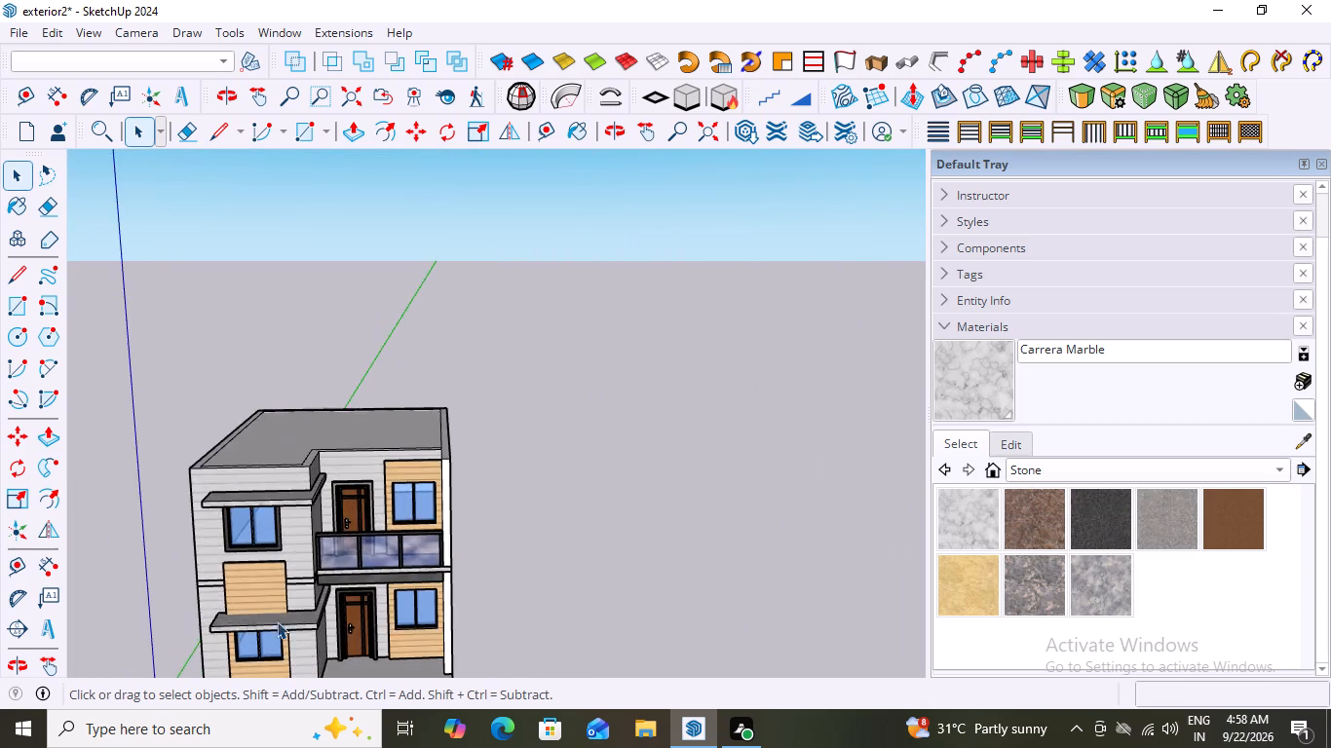
{"action": "middle_click_drag", "start_coordinate": [270, 605], "coordinate": [285, 533]}
{"action": "scroll", "coordinate": [287, 540], "scroll_direction": "down", "scroll_amount": 7}
{"action": "scroll", "coordinate": [199, 629], "scroll_direction": "up", "scroll_amount": 2}
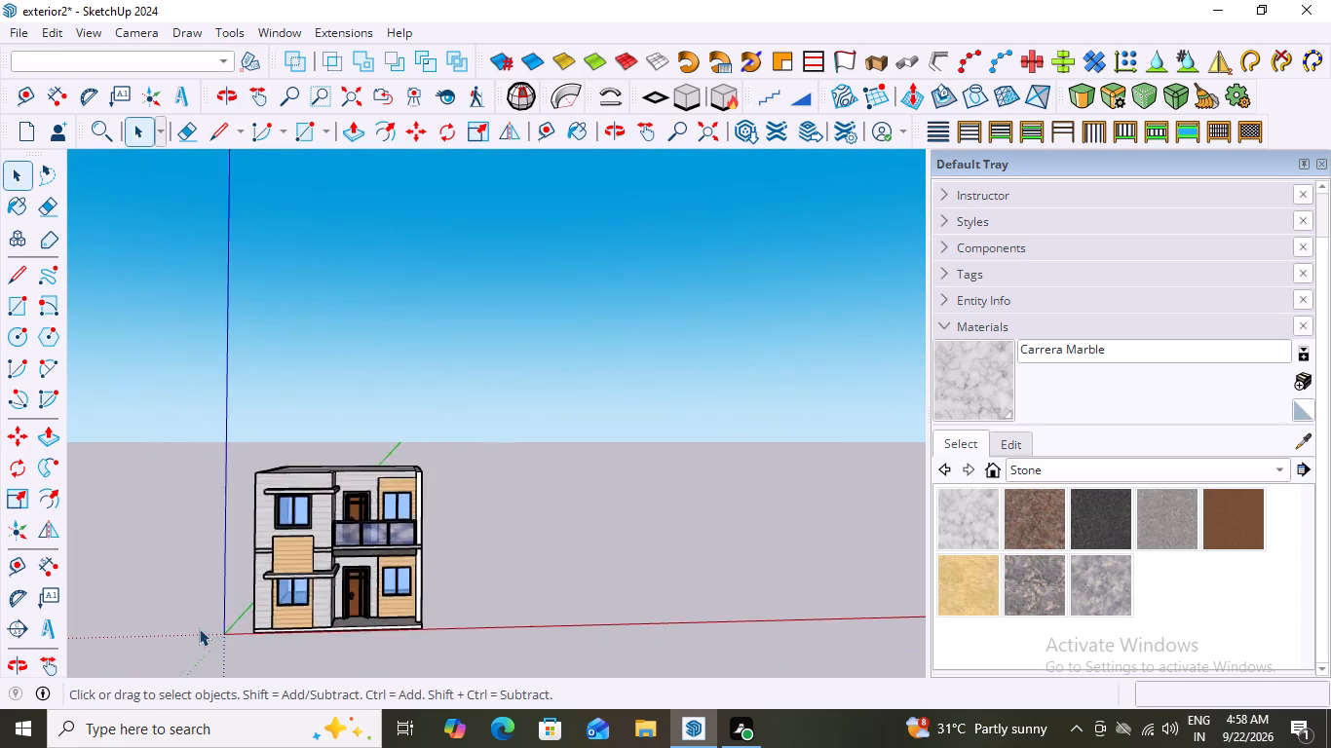
{"action": "scroll", "coordinate": [199, 628], "scroll_direction": "up", "scroll_amount": 5}
{"action": "middle_click_drag", "start_coordinate": [377, 623], "coordinate": [328, 629]}
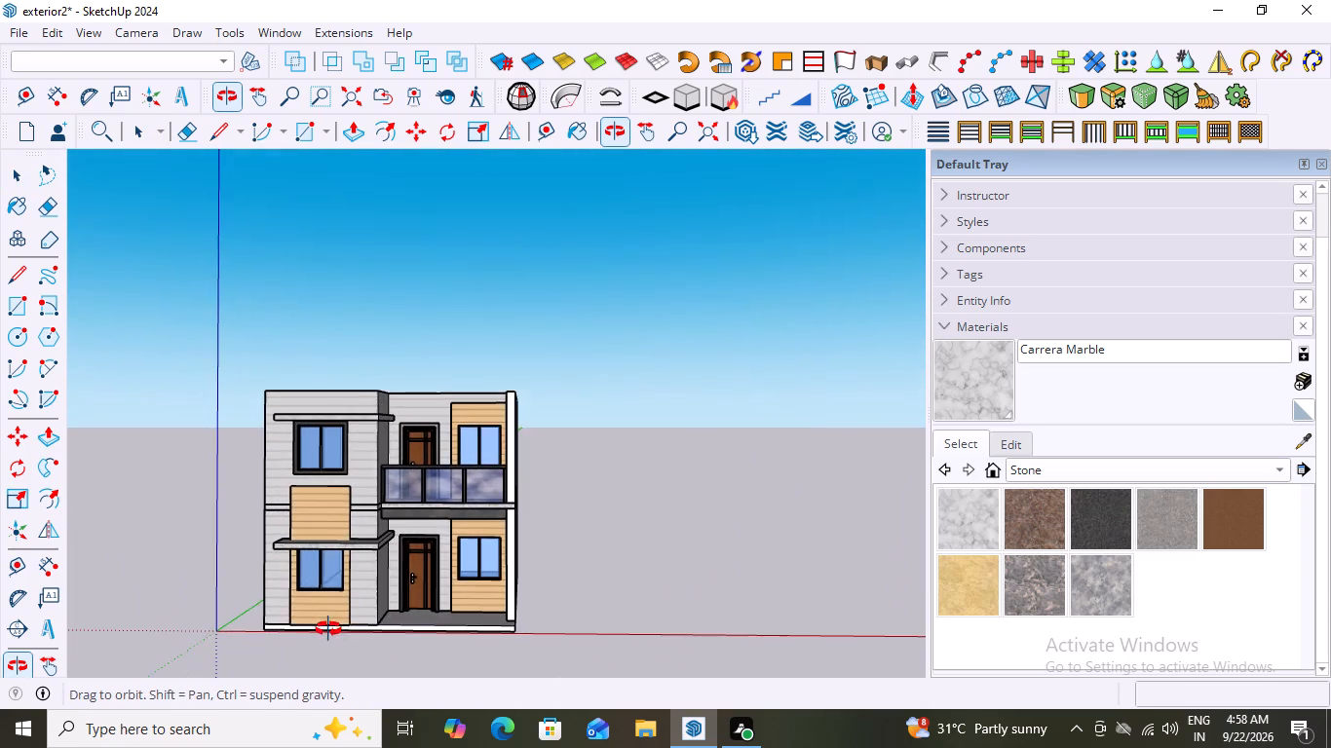
{"action": "middle_click_drag", "start_coordinate": [328, 629], "coordinate": [332, 627]}
{"action": "scroll", "coordinate": [329, 629], "scroll_direction": "up", "scroll_amount": 1}
{"action": "middle_click_drag", "start_coordinate": [437, 571], "coordinate": [445, 615]}
{"action": "scroll", "coordinate": [323, 639], "scroll_direction": "up", "scroll_amount": 1}
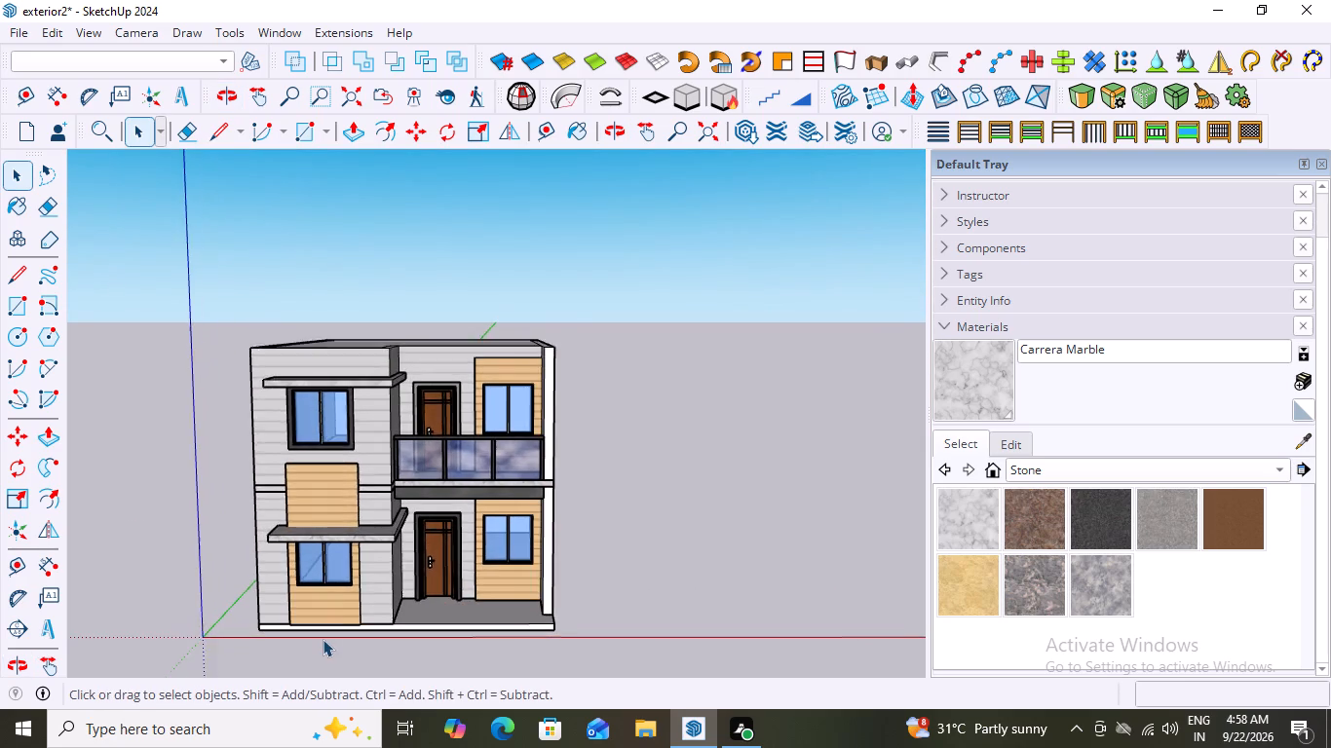
{"action": "scroll", "coordinate": [323, 639], "scroll_direction": "up", "scroll_amount": 1}
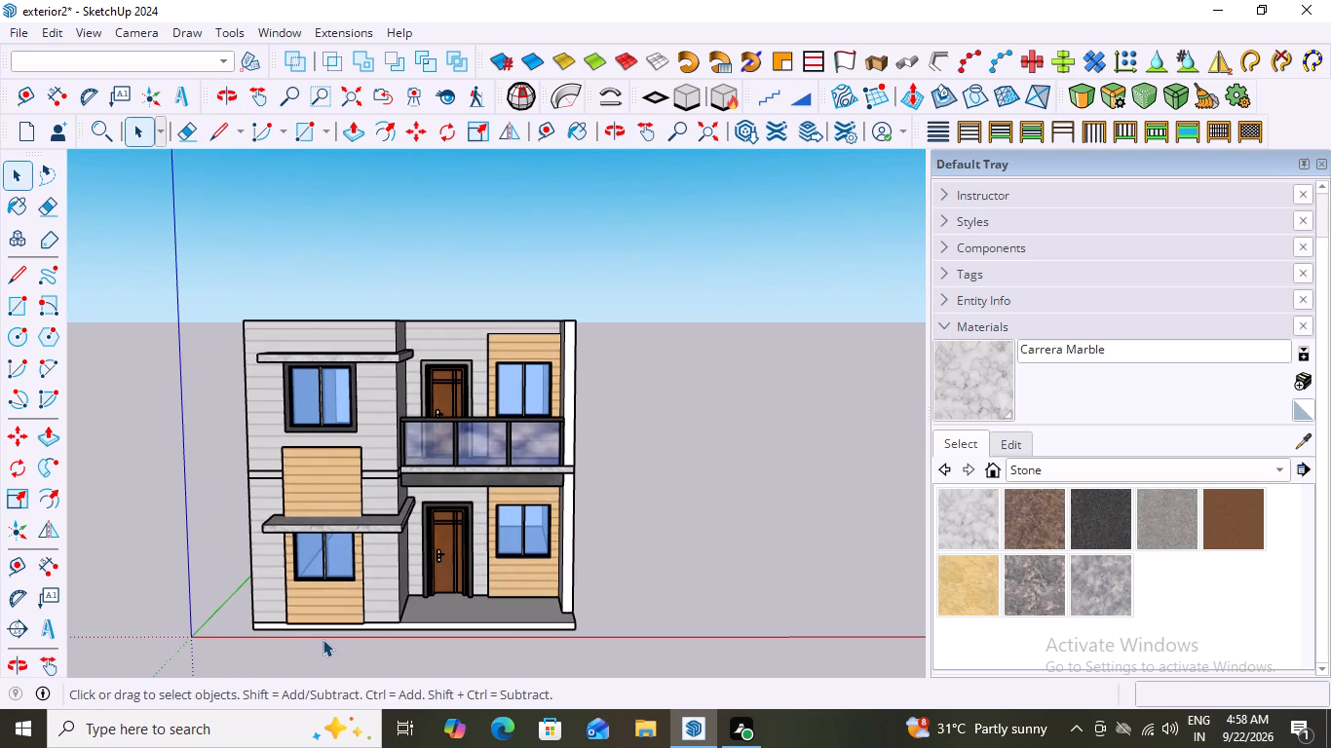
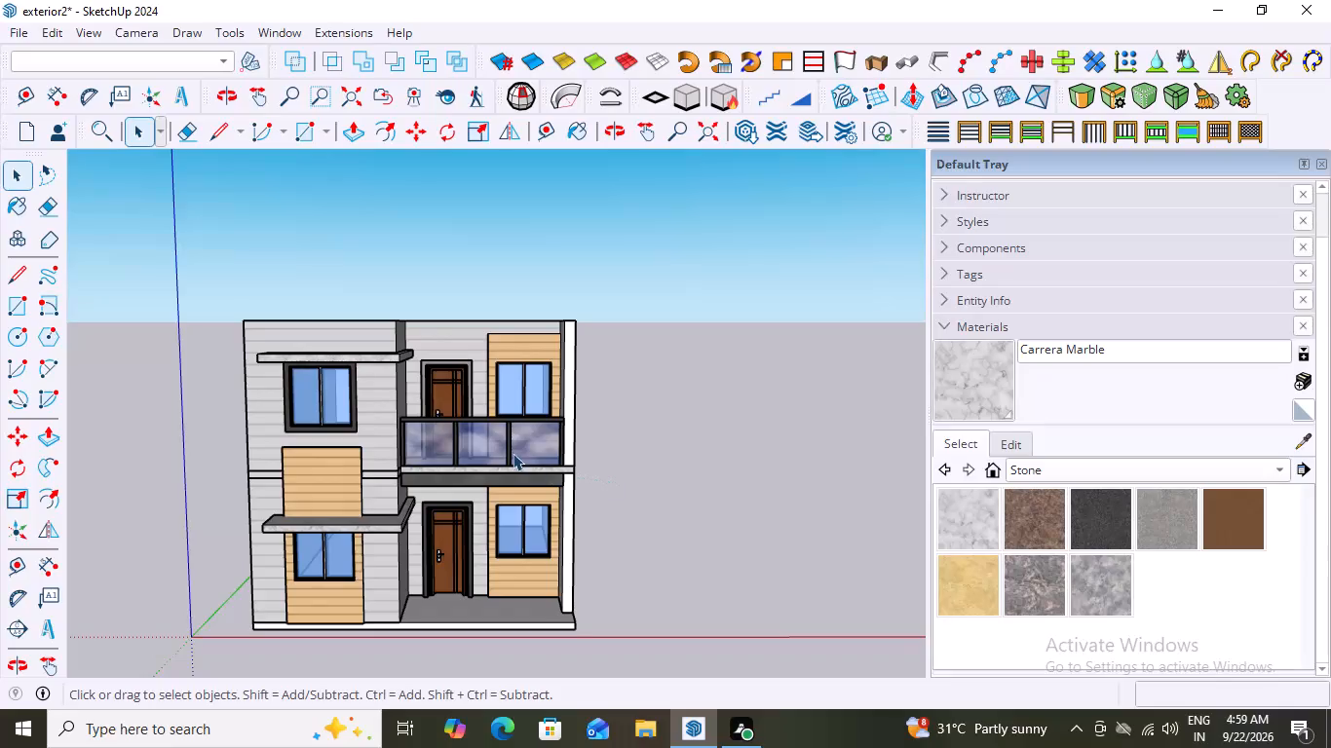
Examine the house's front, roof, side wall and balcony from several angles and distances.
{"action": "middle_click_drag", "start_coordinate": [469, 547], "coordinate": [512, 593]}
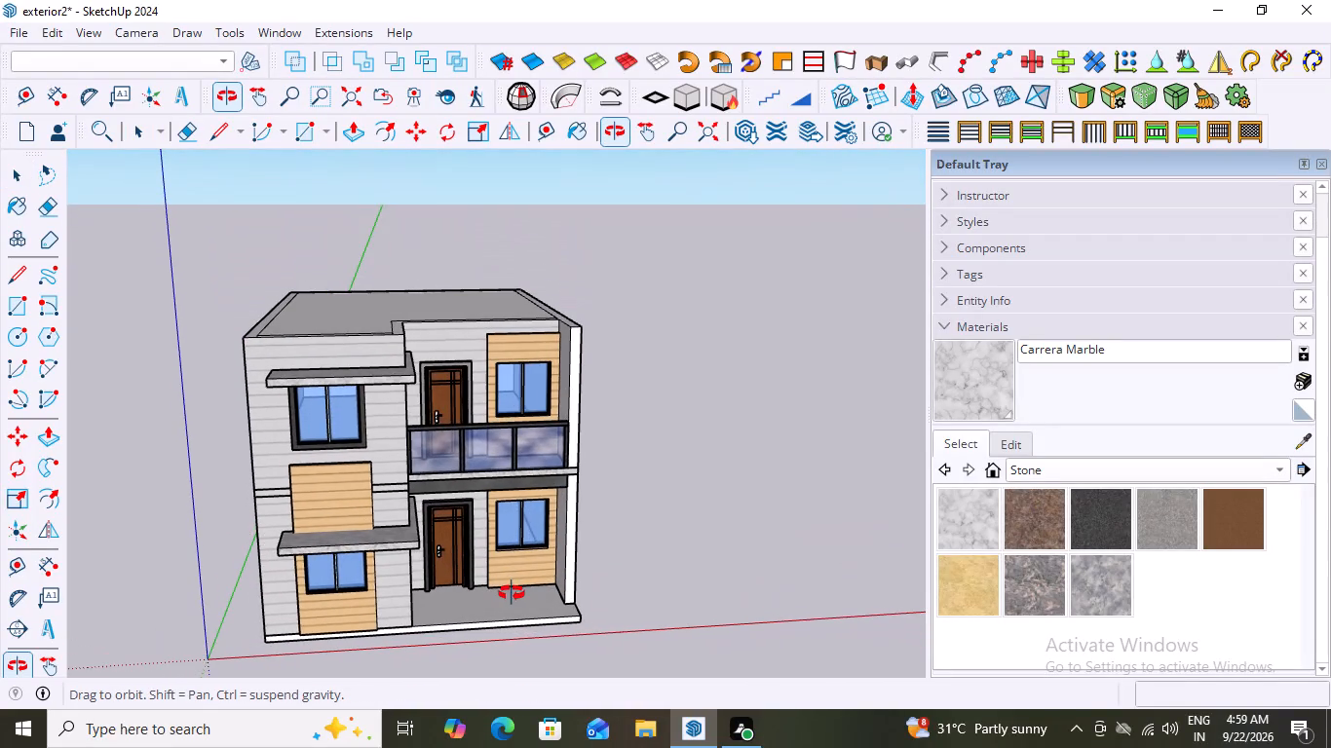
{"action": "middle_click_drag", "start_coordinate": [512, 593], "coordinate": [511, 593]}
{"action": "scroll", "coordinate": [455, 352], "scroll_direction": "up", "scroll_amount": 1}
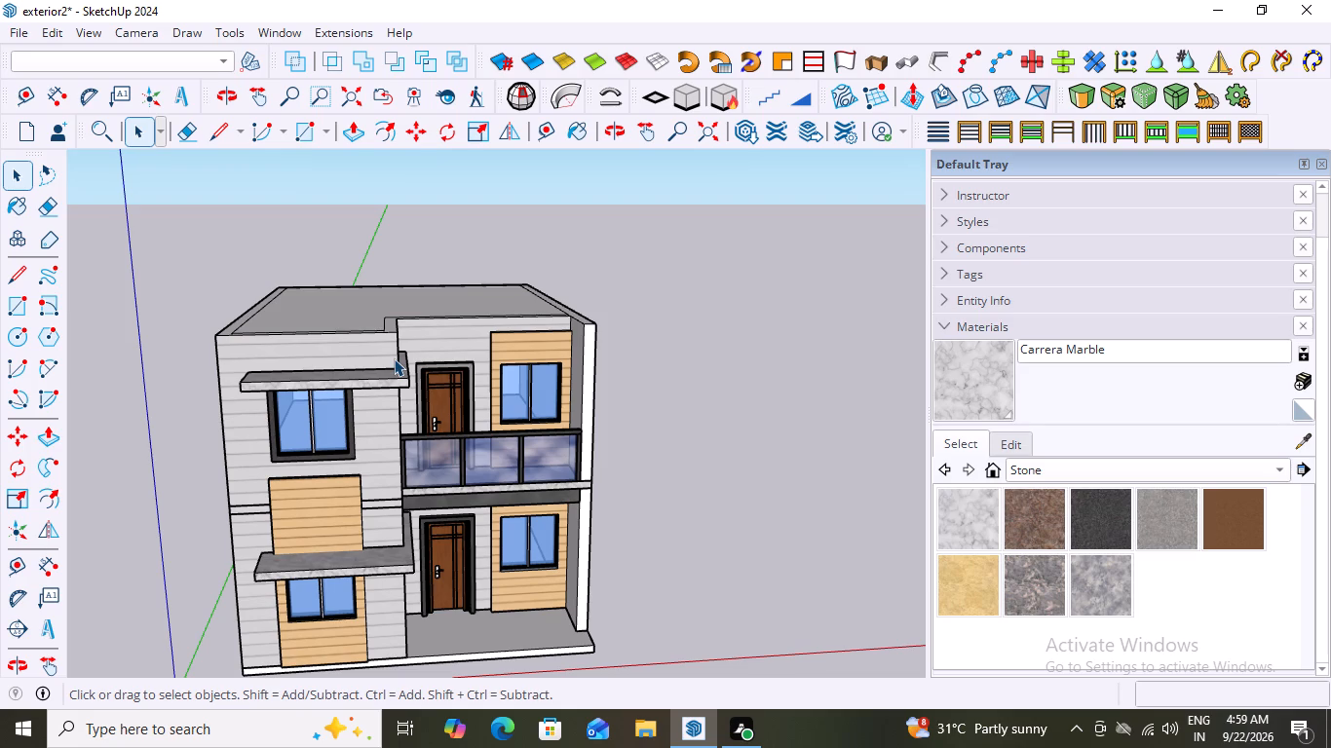
{"action": "middle_click_drag", "start_coordinate": [661, 382], "coordinate": [563, 429]}
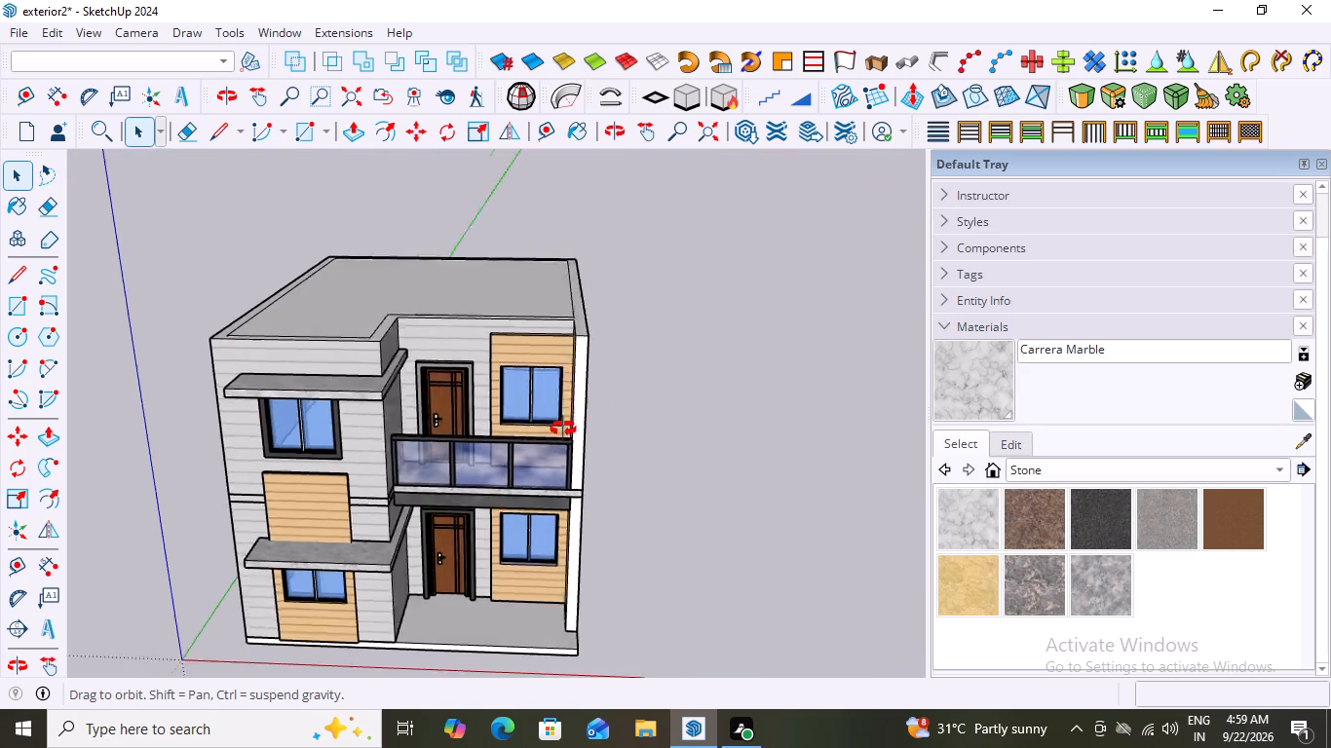
{"action": "middle_click_drag", "start_coordinate": [563, 429], "coordinate": [501, 583]}
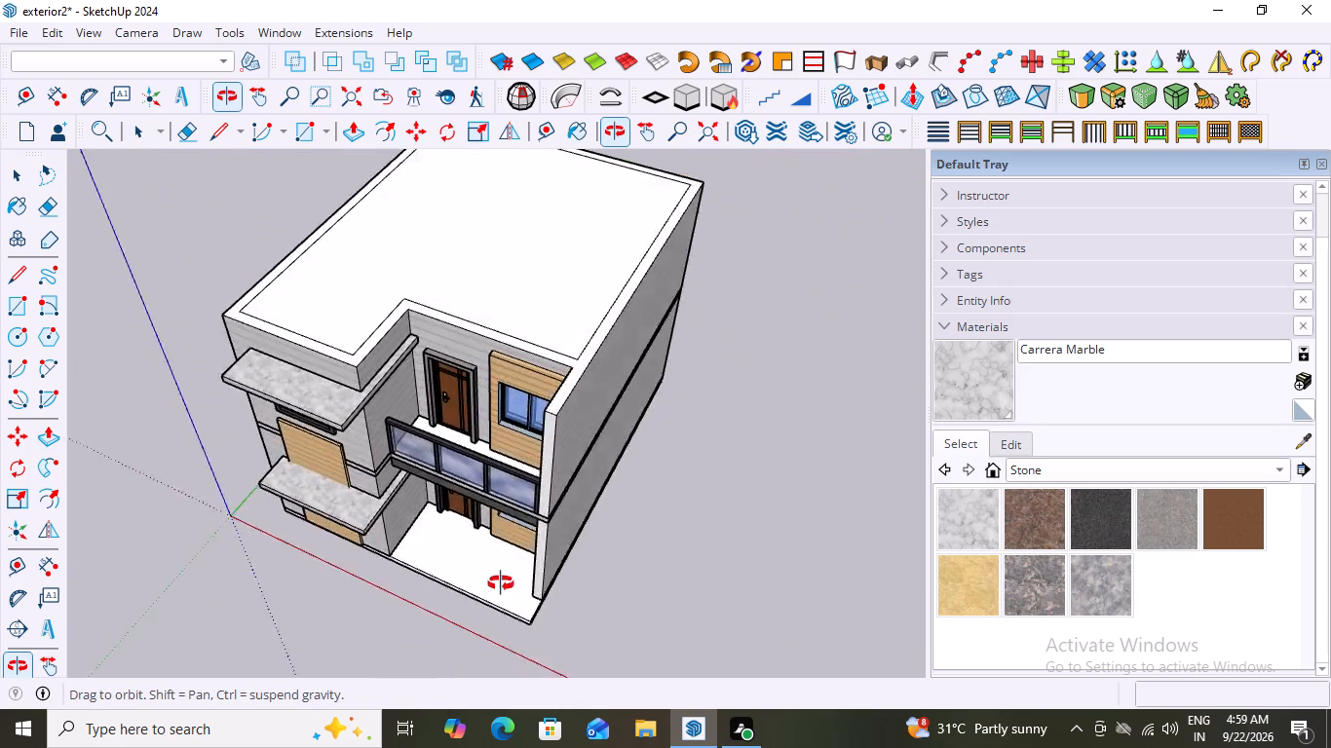
{"action": "middle_click_drag", "start_coordinate": [501, 583], "coordinate": [266, 367]}
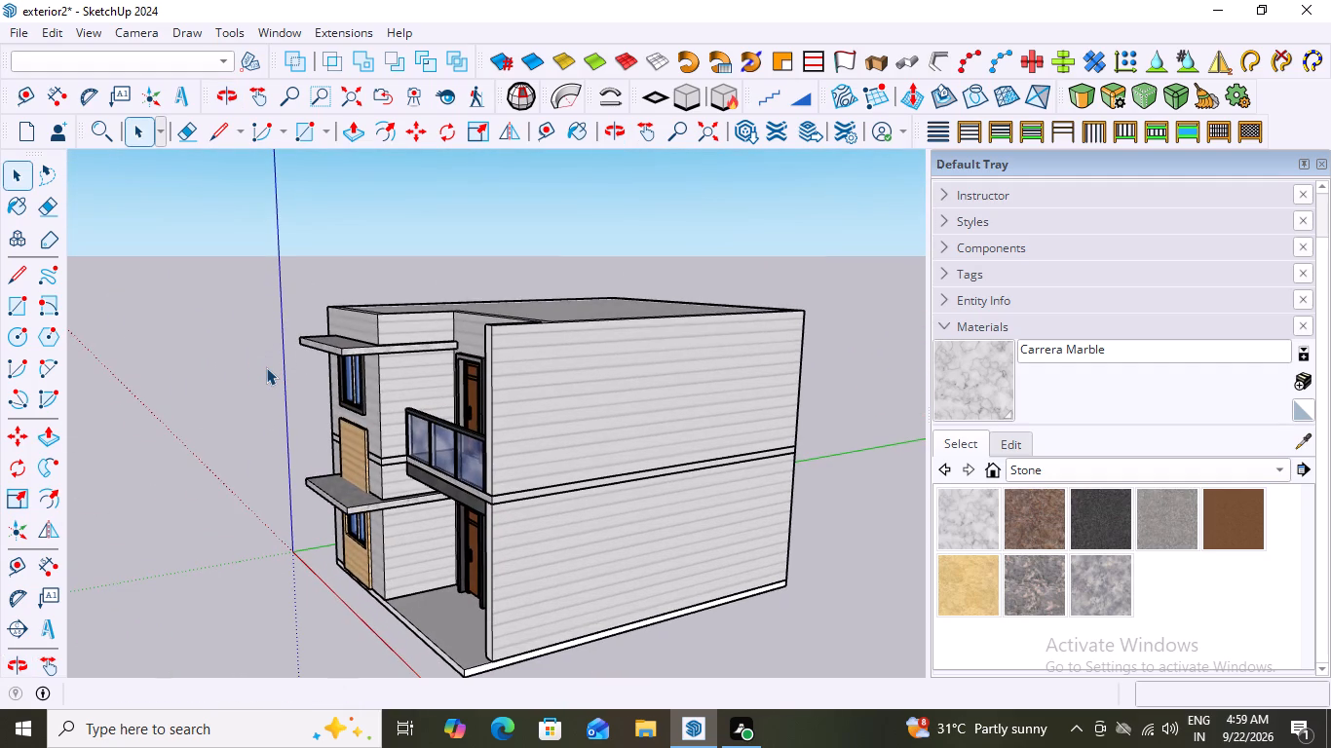
{"action": "scroll", "coordinate": [571, 532], "scroll_direction": "up", "scroll_amount": 2}
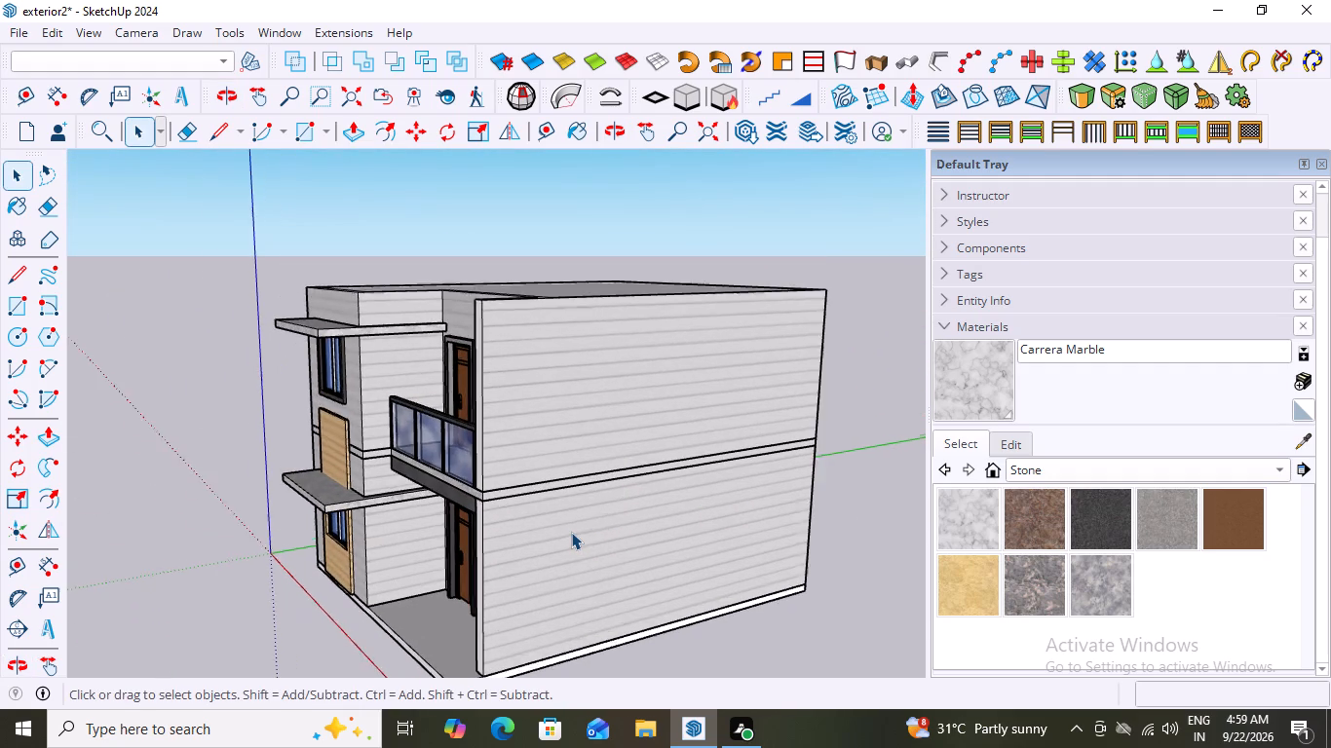
{"action": "scroll", "coordinate": [571, 532], "scroll_direction": "up", "scroll_amount": 4}
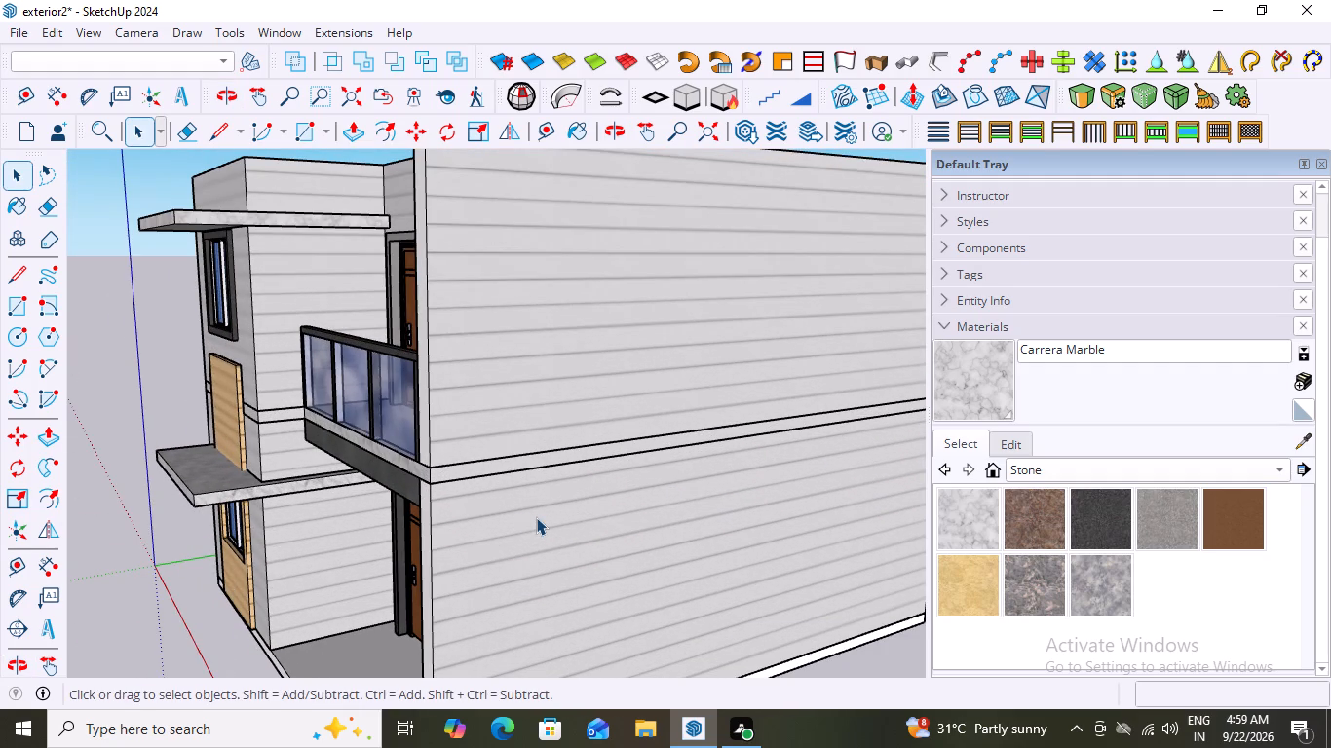
{"action": "scroll", "coordinate": [569, 500], "scroll_direction": "down", "scroll_amount": 11}
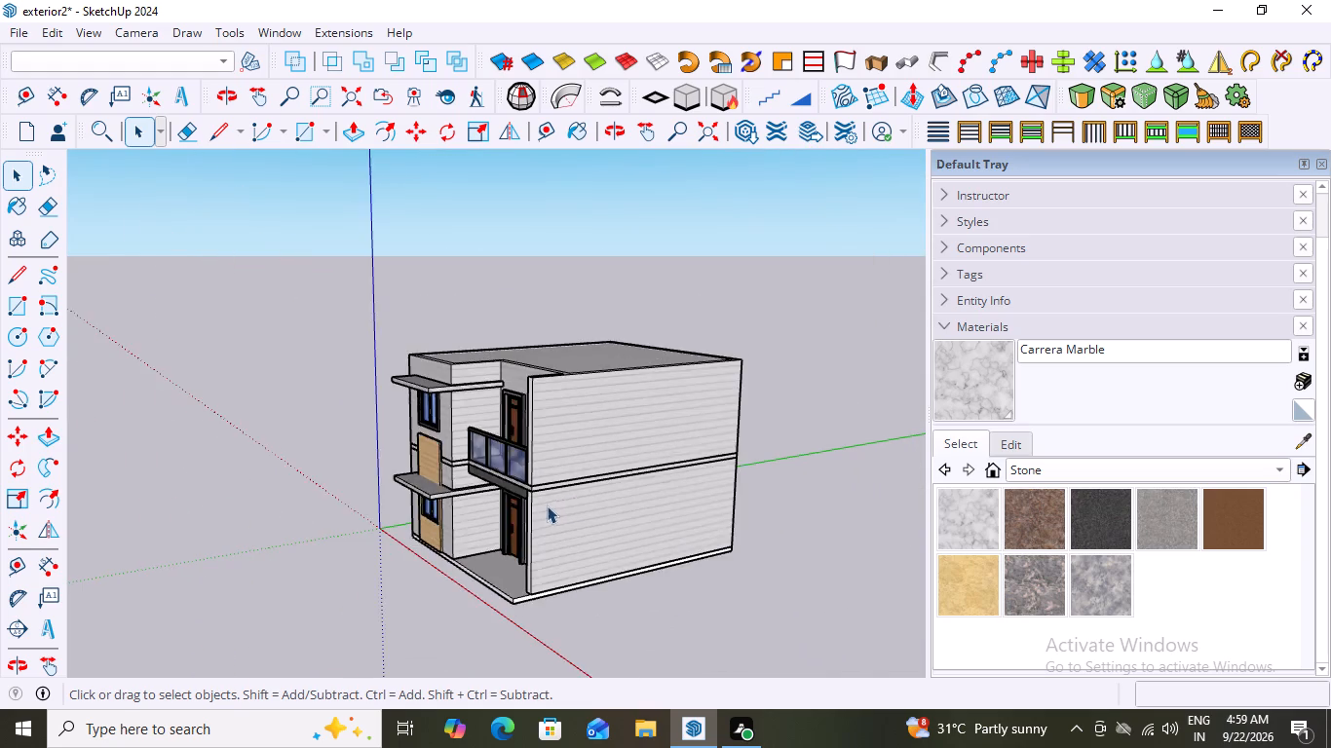
{"action": "scroll", "coordinate": [547, 505], "scroll_direction": "down", "scroll_amount": 6}
{"action": "middle_click_drag", "start_coordinate": [489, 525], "coordinate": [821, 509]}
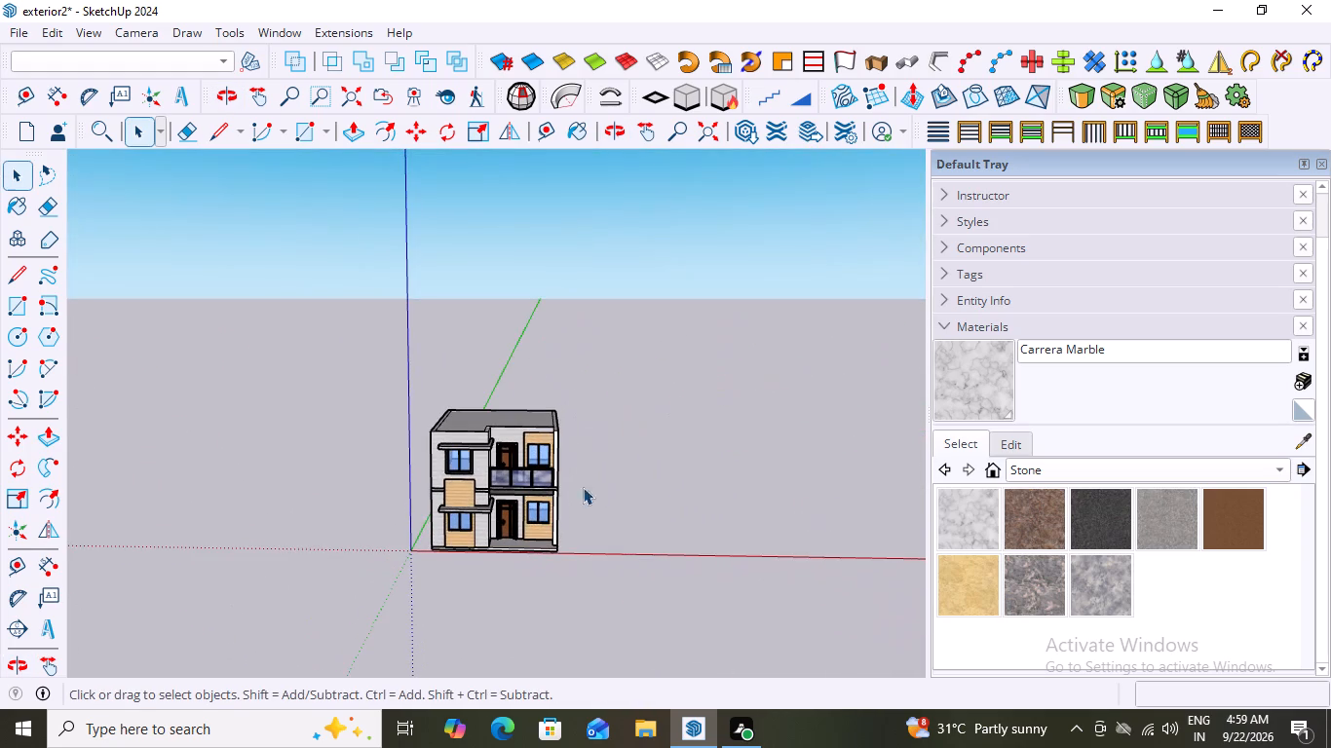
{"action": "scroll", "coordinate": [589, 483], "scroll_direction": "up", "scroll_amount": 3}
{"action": "middle_click_drag", "start_coordinate": [501, 521], "coordinate": [527, 533]}
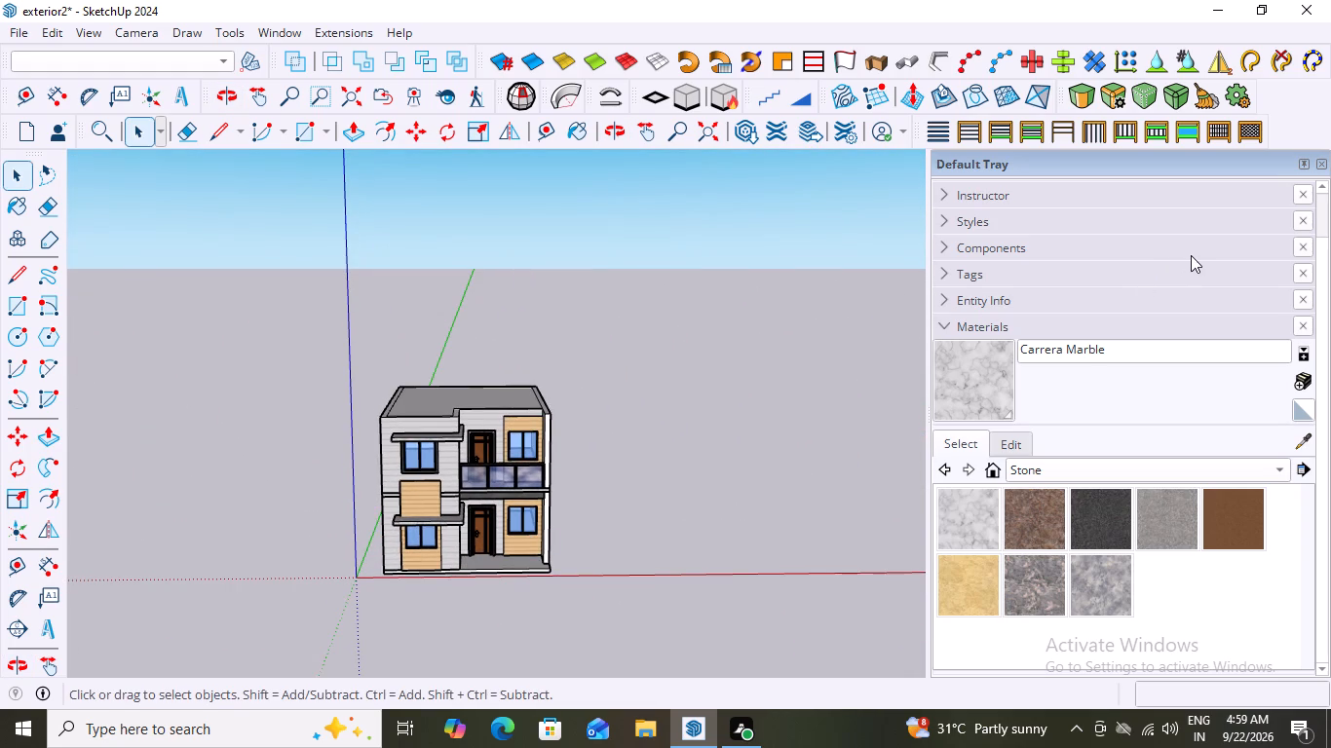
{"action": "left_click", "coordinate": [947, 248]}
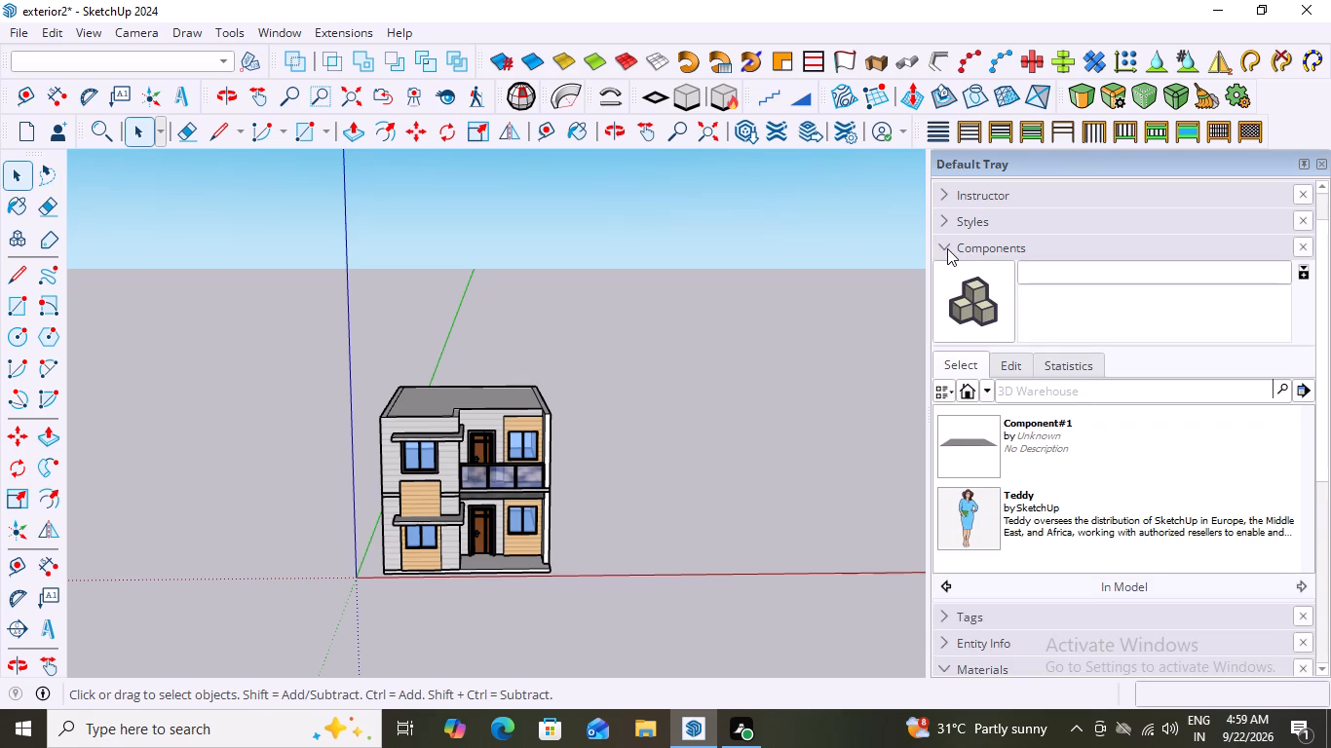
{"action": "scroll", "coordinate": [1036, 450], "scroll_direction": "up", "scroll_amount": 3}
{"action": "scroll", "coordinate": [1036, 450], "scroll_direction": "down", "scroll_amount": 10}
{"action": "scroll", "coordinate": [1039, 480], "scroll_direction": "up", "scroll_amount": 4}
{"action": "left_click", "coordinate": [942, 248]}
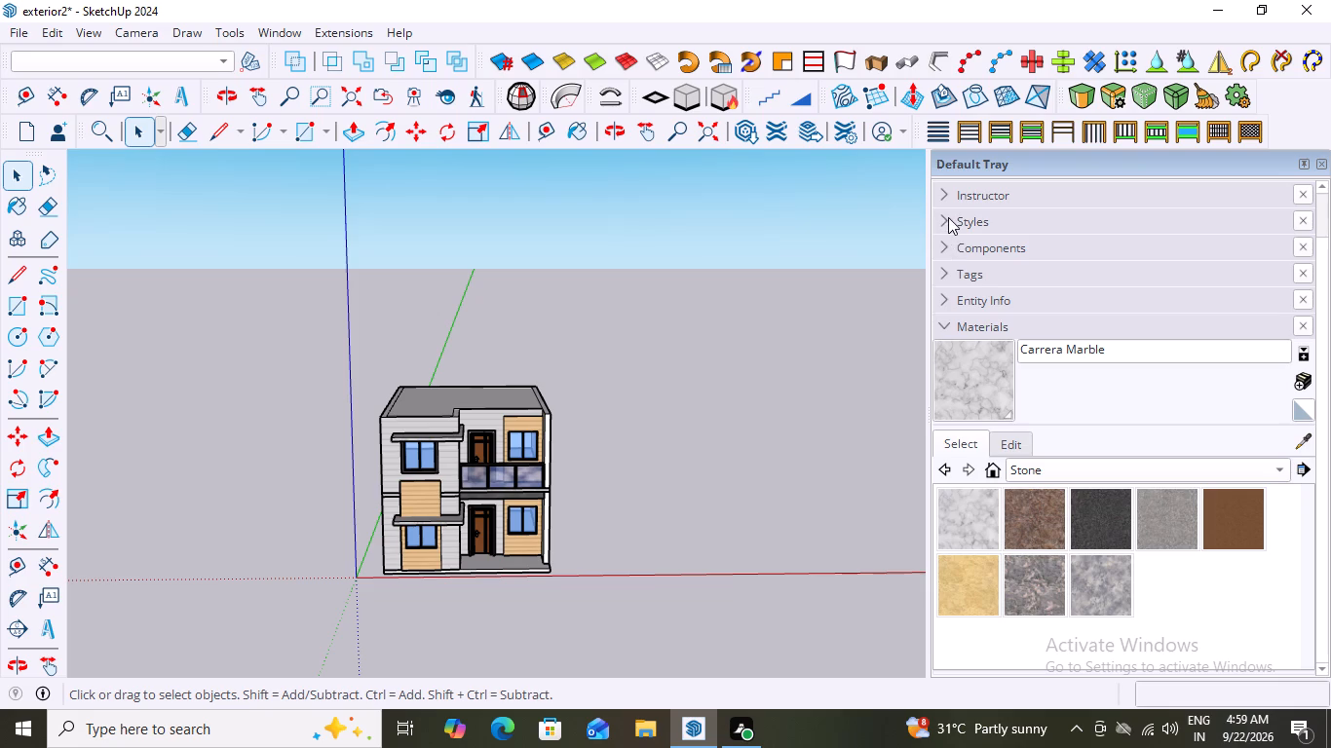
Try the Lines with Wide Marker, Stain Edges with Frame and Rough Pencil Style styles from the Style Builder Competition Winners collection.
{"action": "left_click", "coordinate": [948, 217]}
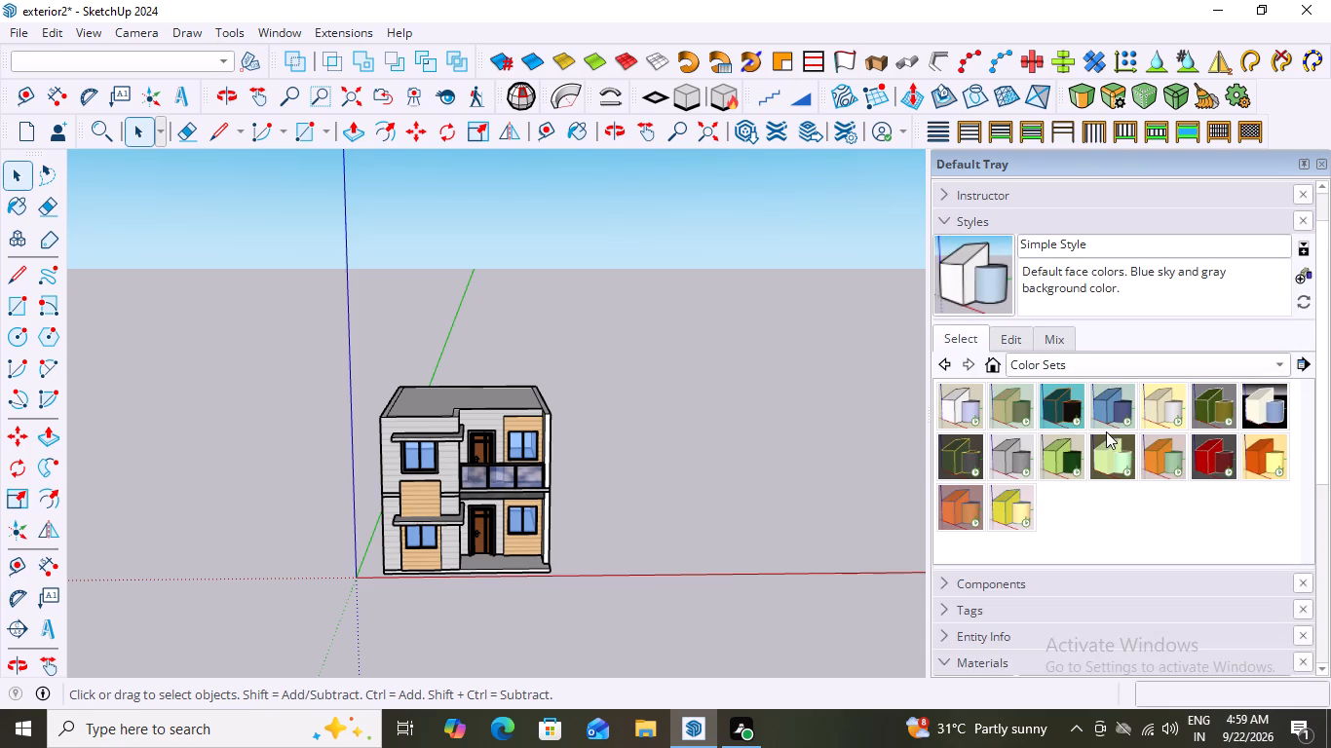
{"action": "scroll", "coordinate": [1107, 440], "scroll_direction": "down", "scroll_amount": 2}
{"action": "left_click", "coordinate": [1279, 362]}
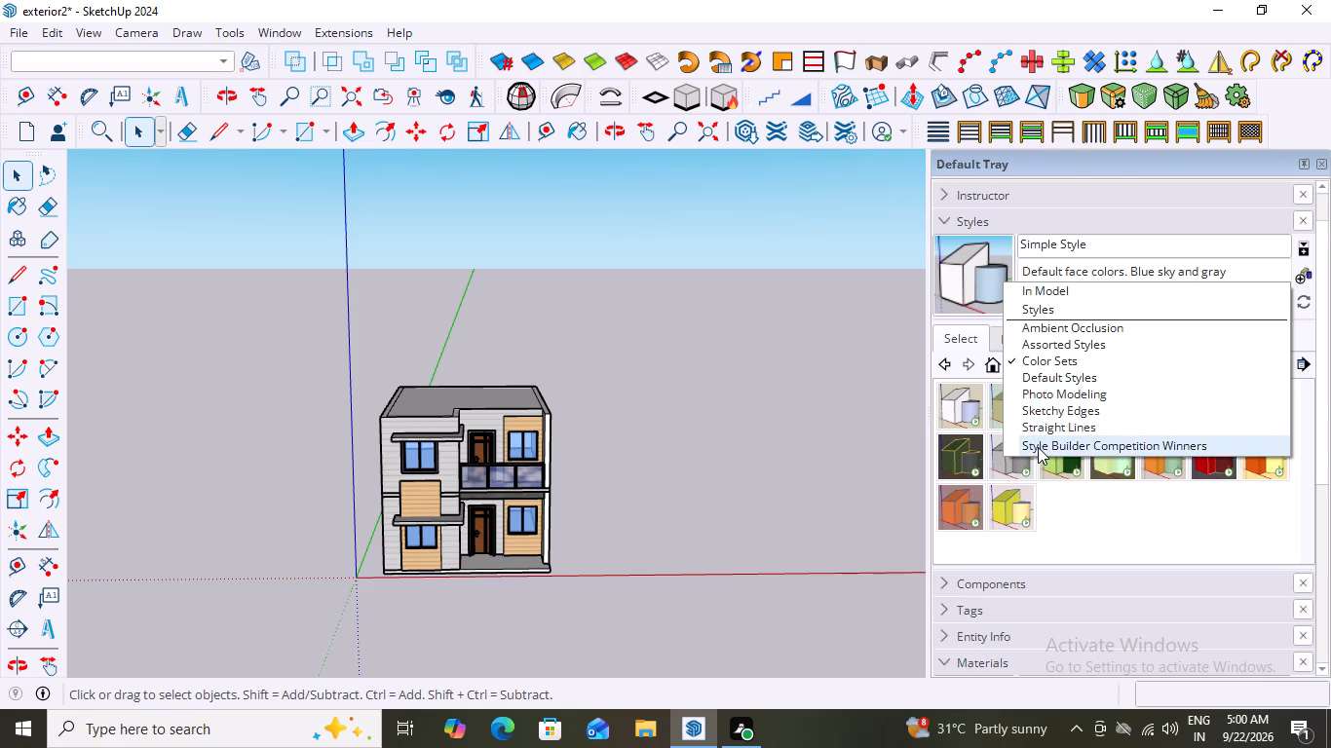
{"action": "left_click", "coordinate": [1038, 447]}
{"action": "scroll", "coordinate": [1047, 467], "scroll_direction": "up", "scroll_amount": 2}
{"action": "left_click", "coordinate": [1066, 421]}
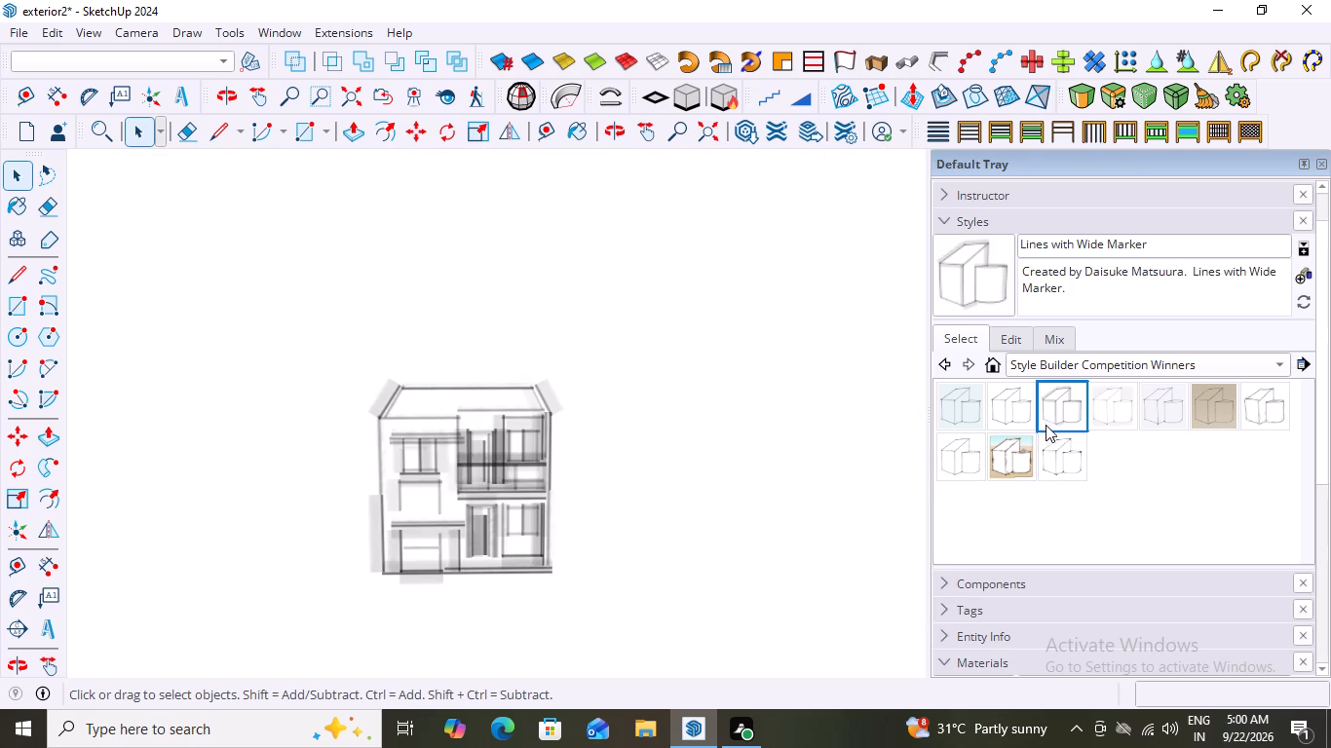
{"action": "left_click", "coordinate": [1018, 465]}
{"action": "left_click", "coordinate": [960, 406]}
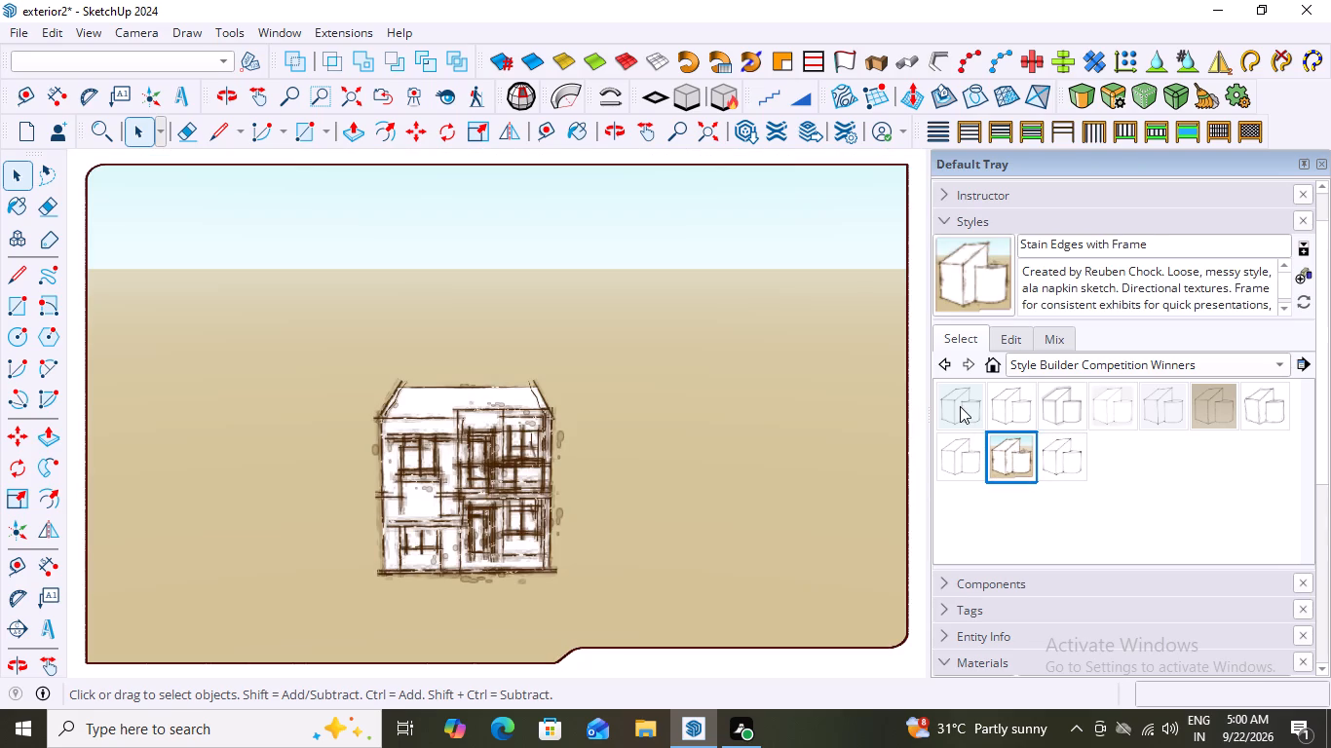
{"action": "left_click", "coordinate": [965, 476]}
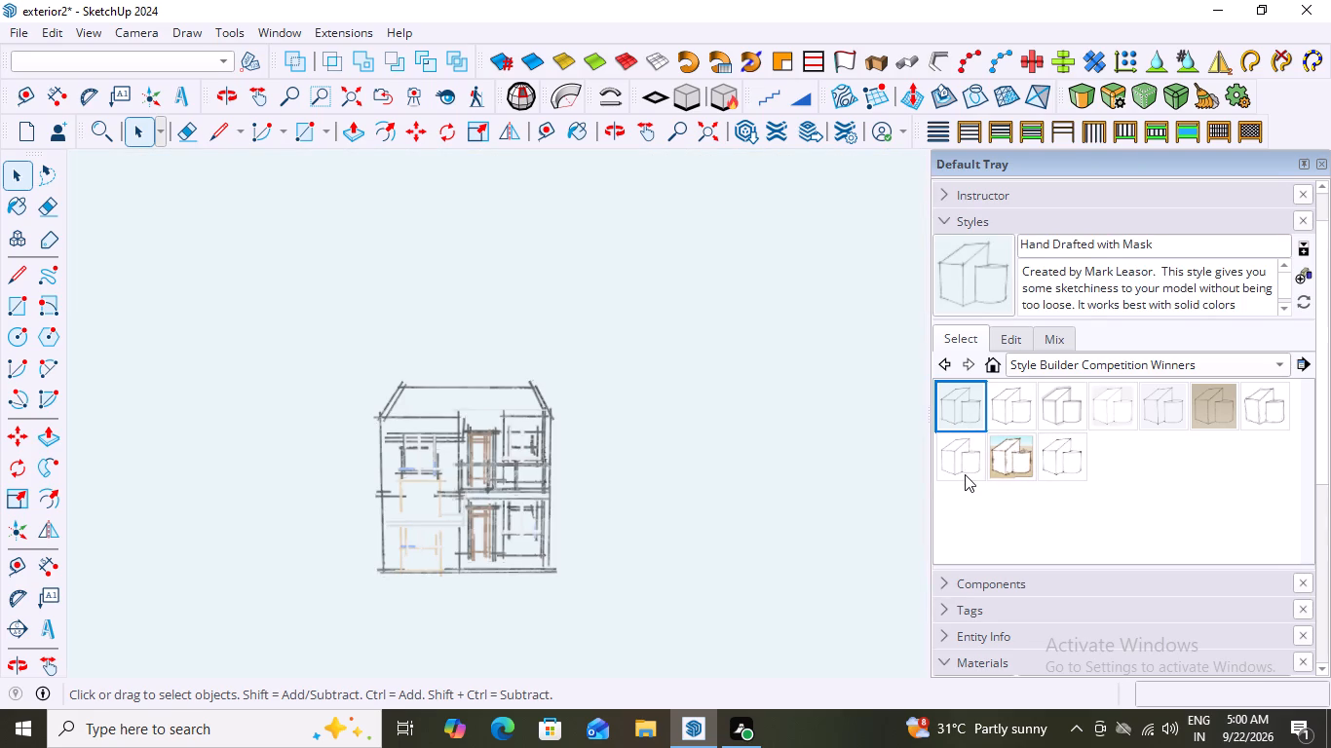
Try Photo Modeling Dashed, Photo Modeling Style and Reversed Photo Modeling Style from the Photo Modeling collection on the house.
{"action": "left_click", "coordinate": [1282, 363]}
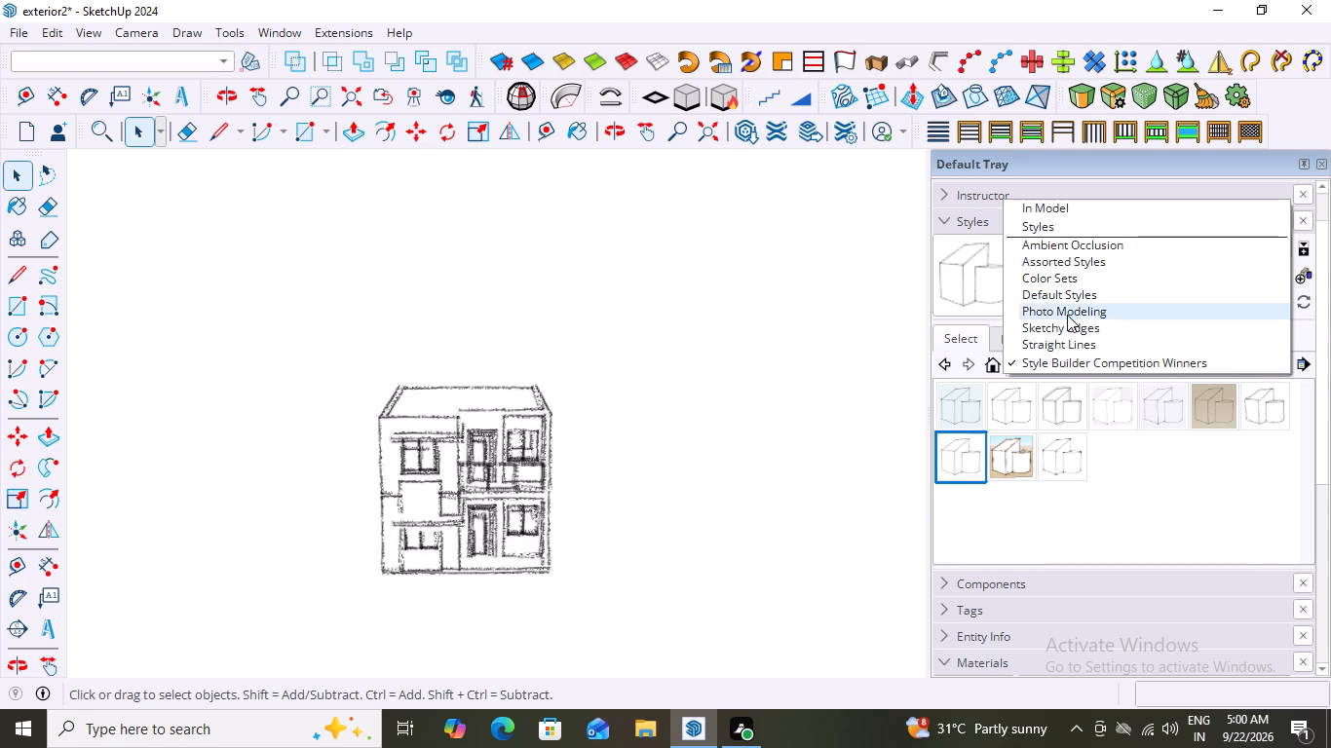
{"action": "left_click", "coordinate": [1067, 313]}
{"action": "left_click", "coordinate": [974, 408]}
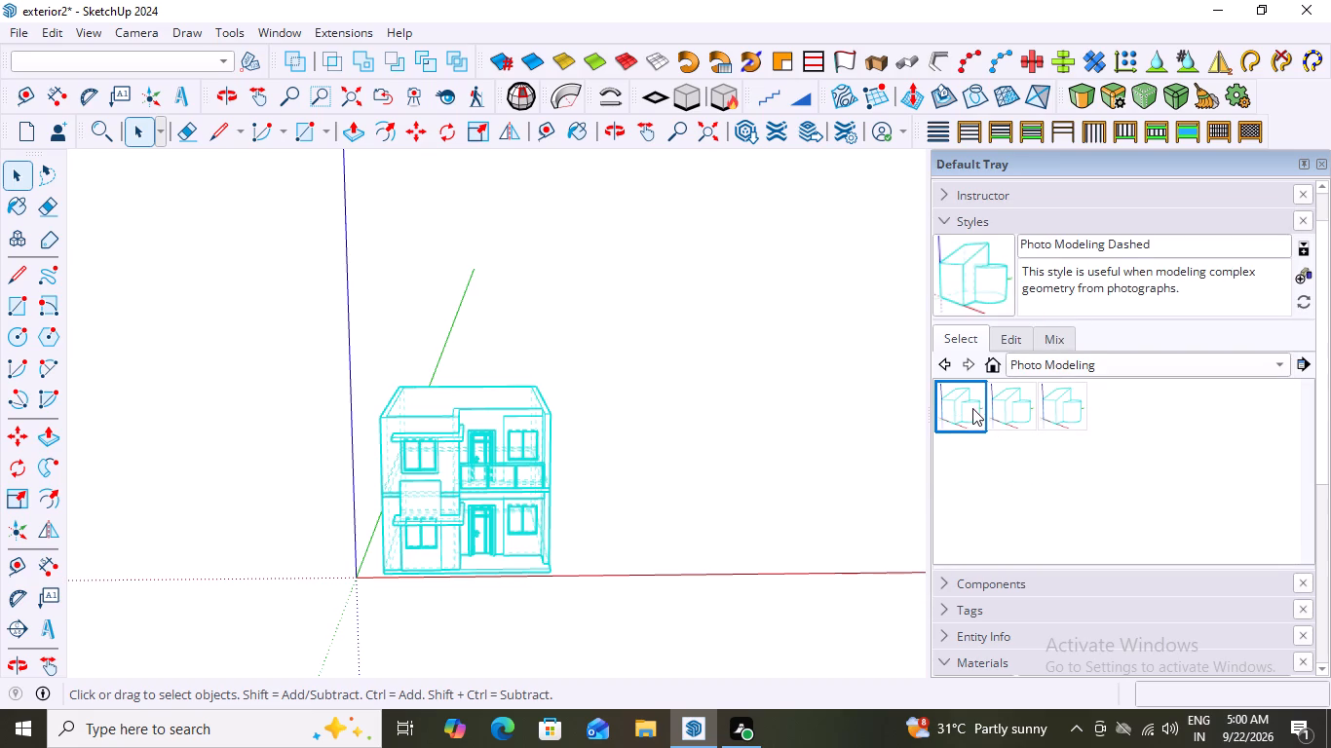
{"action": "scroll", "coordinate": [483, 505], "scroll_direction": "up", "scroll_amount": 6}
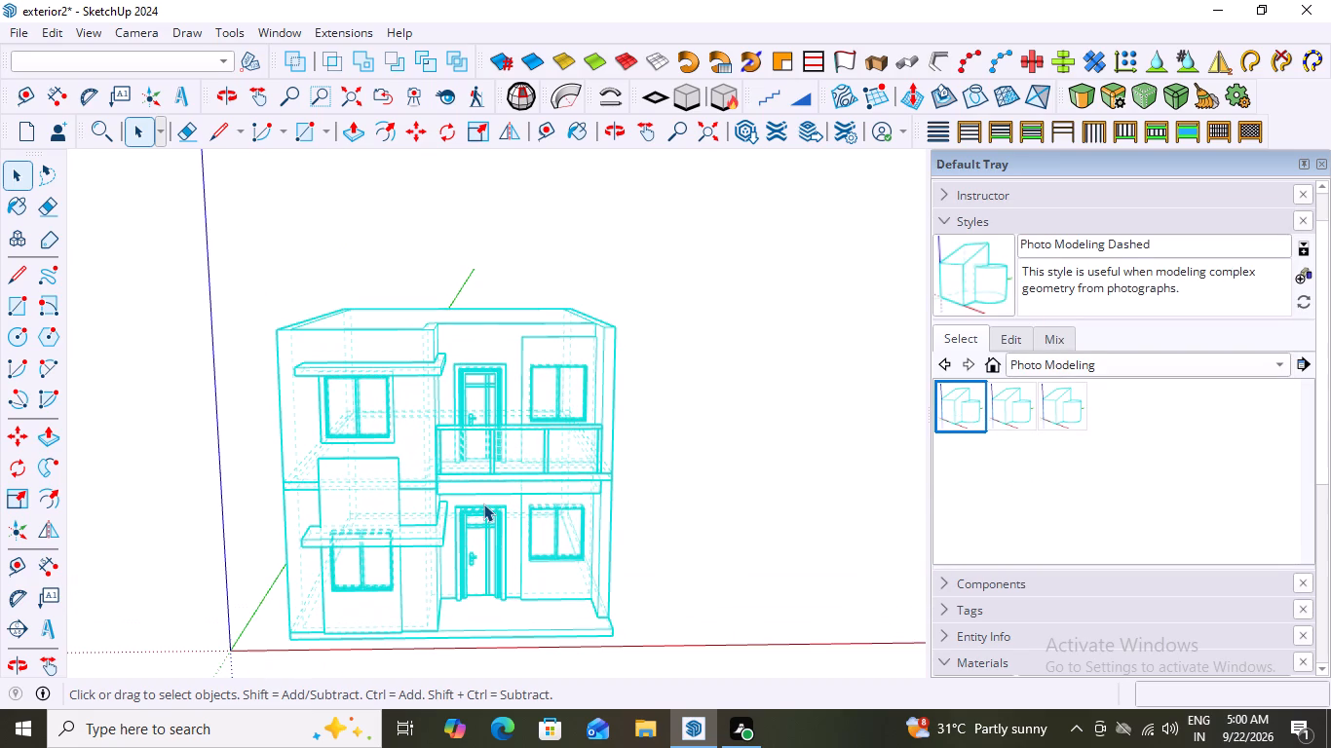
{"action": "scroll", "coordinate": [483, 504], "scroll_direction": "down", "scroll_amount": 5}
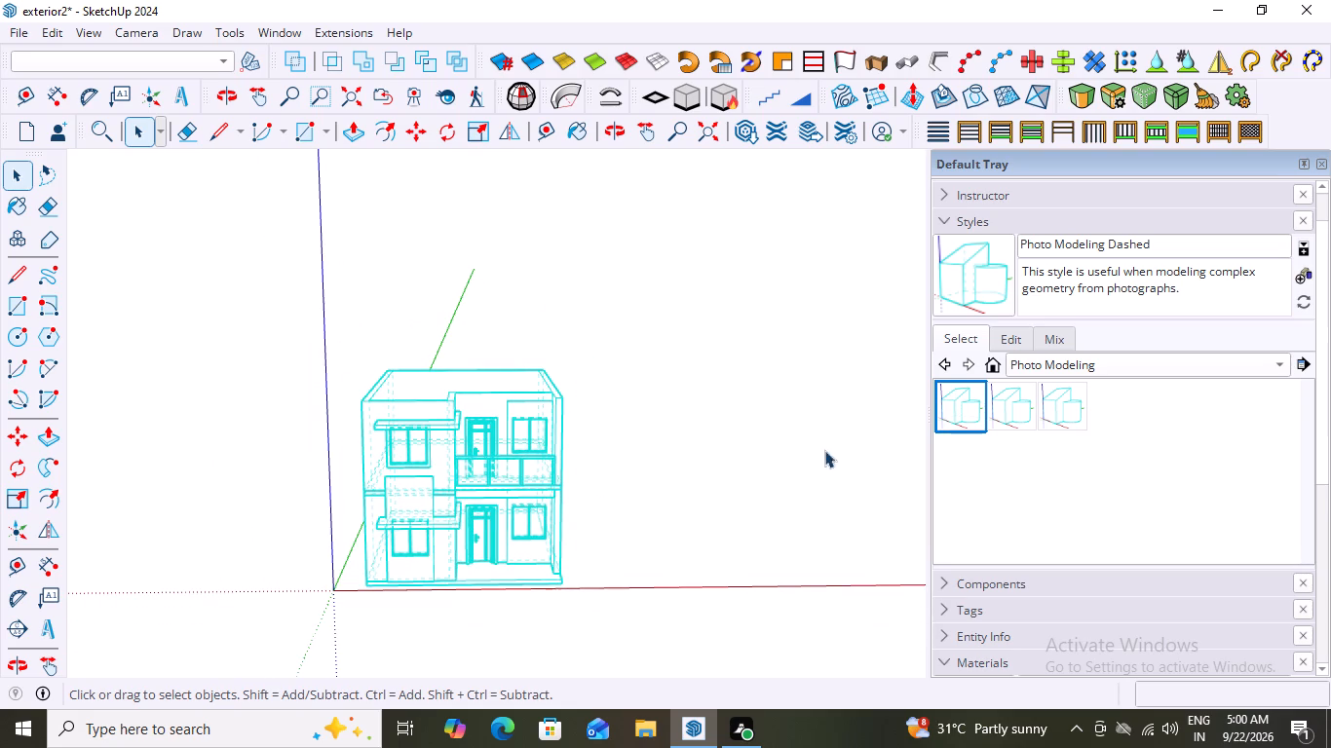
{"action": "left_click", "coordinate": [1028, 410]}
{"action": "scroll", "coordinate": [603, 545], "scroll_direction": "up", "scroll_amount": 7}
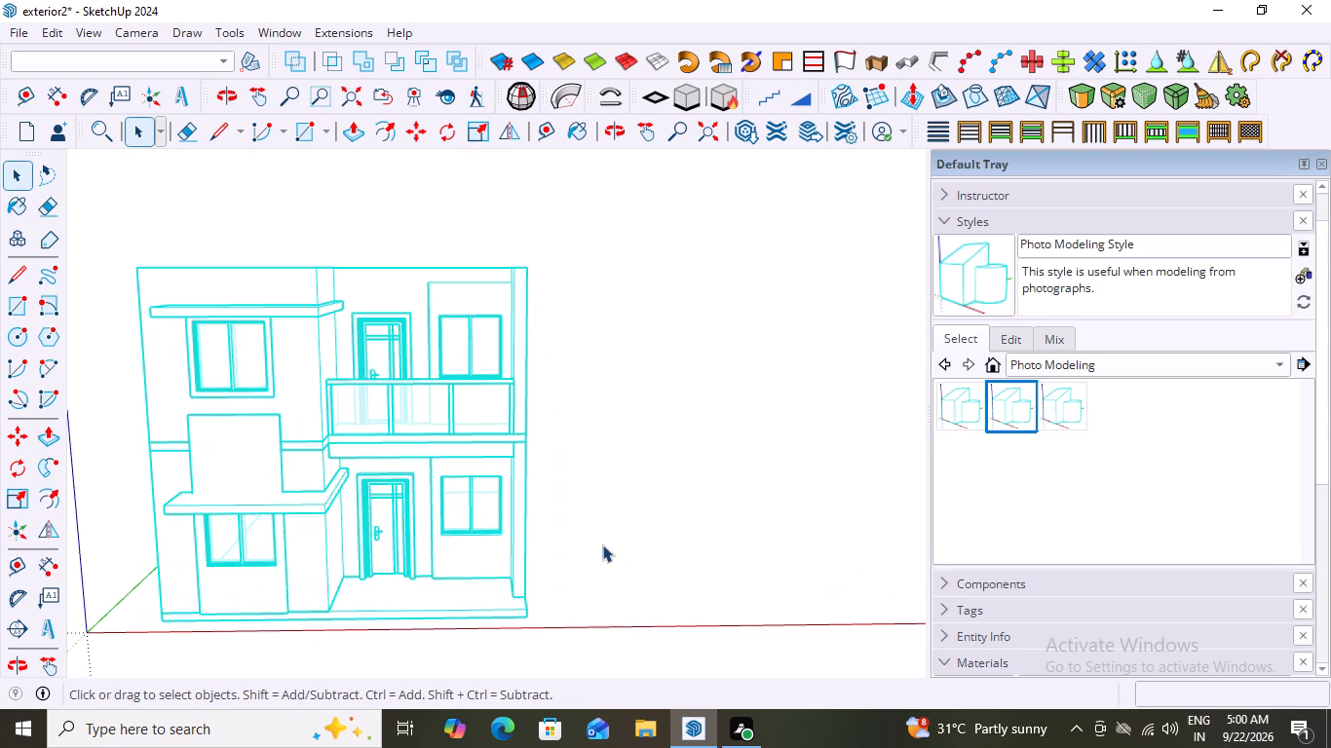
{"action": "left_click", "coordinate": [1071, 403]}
Try the Sketchy Edges styles Airbrush, Brush Strokes and Marker Thin on the house, and finish with Marker Wide.
{"action": "left_click", "coordinate": [1282, 363]}
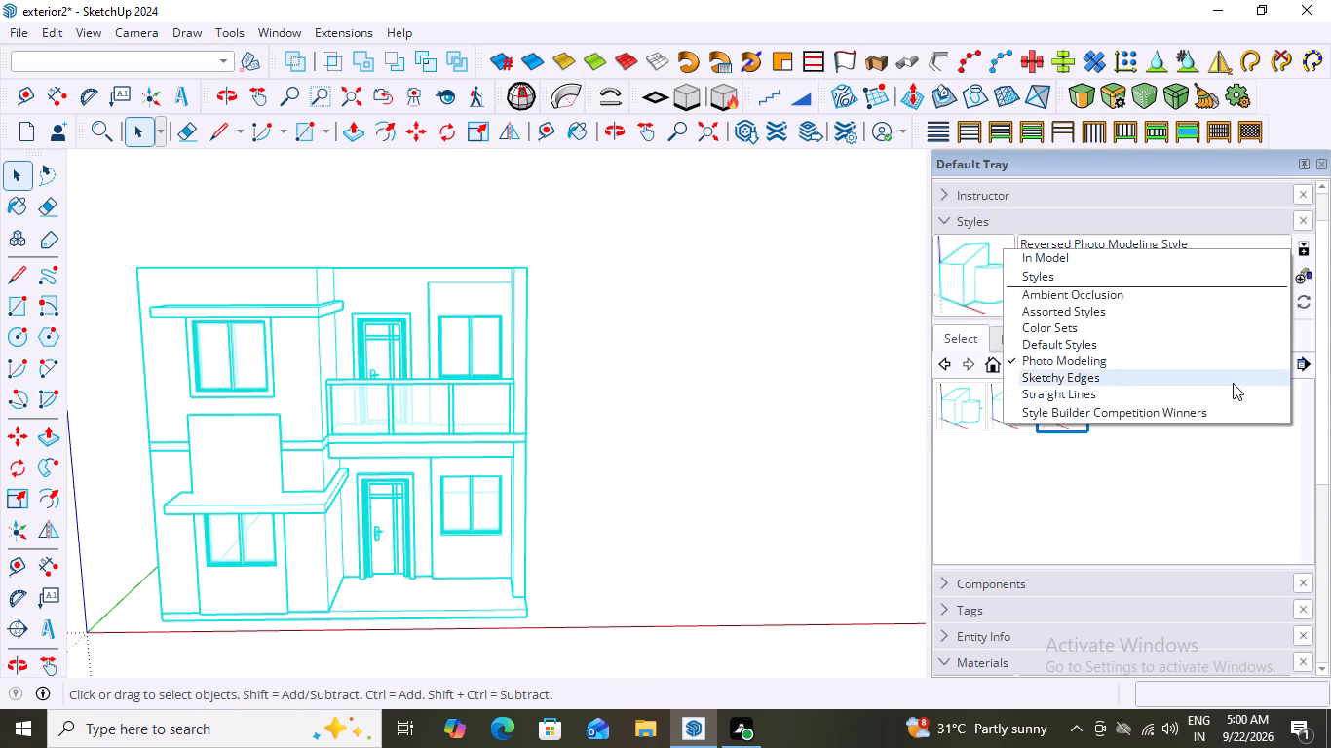
{"action": "left_click", "coordinate": [1051, 378]}
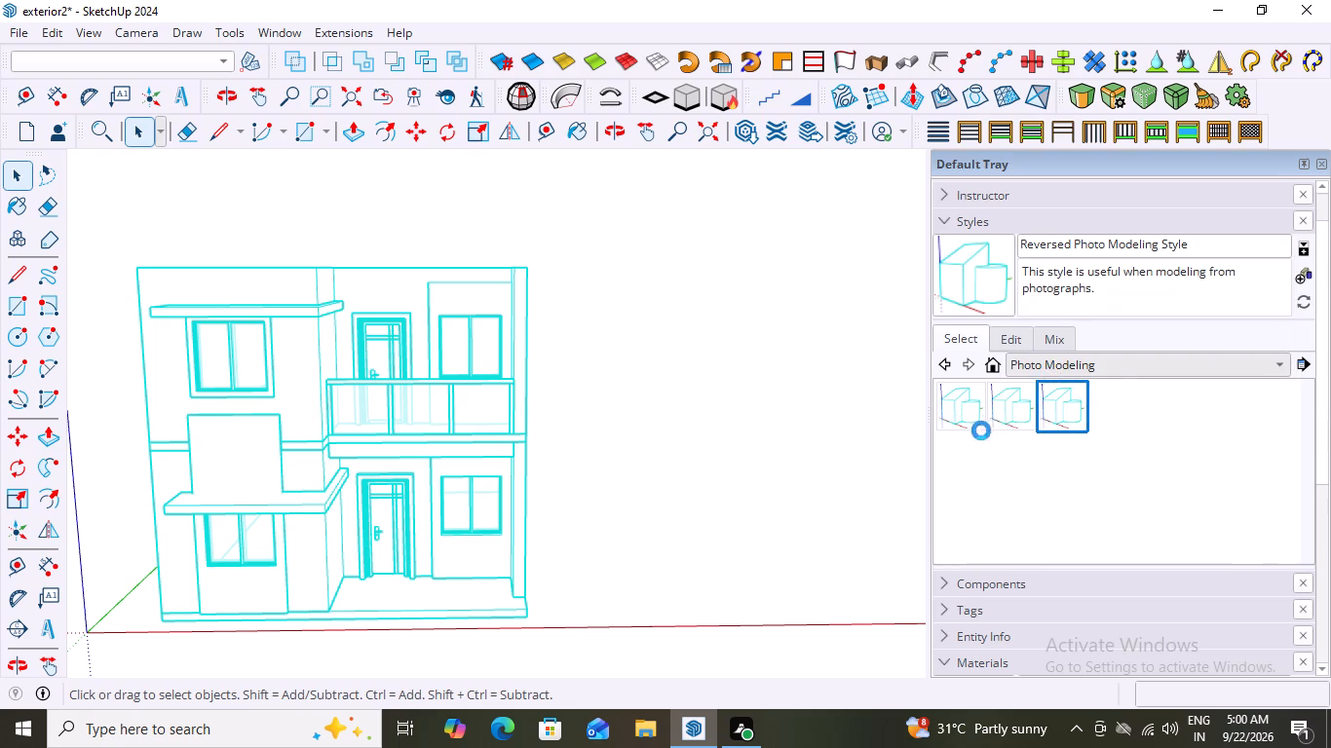
{"action": "left_click", "coordinate": [974, 407]}
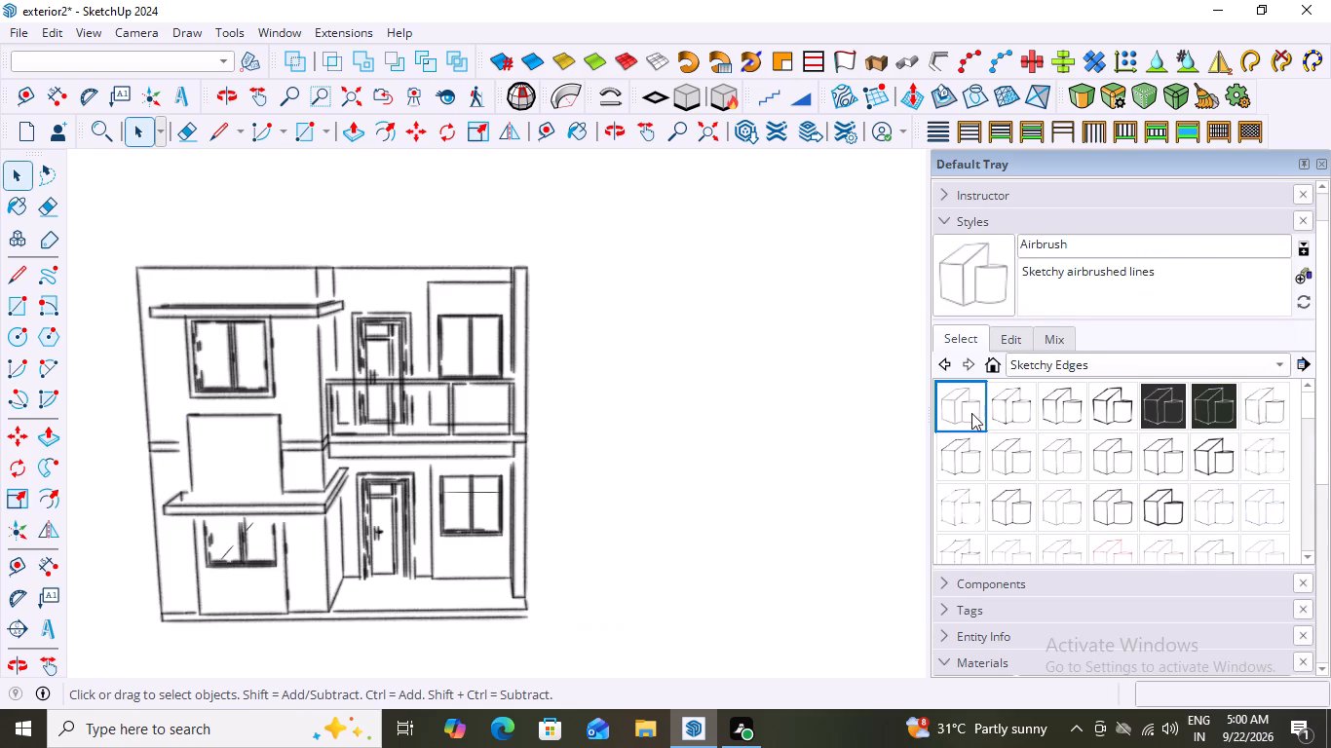
{"action": "left_click", "coordinate": [1059, 412]}
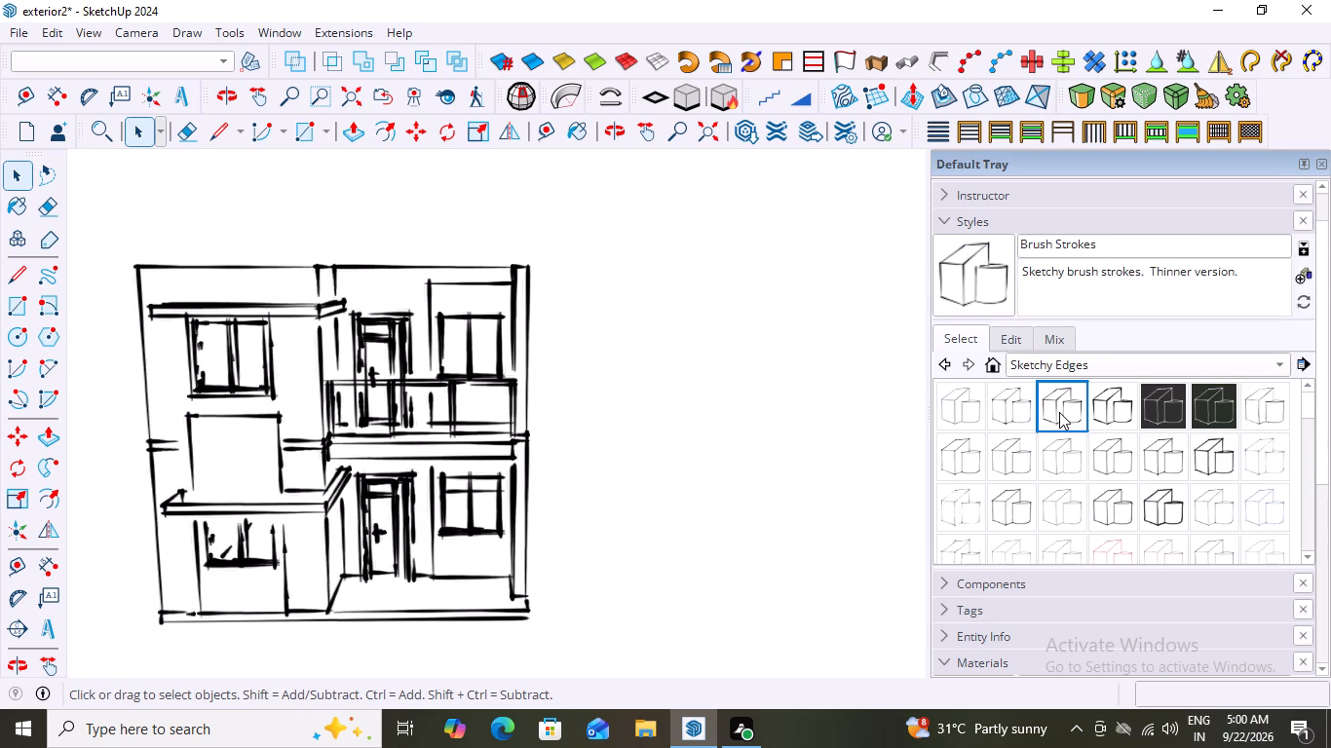
{"action": "left_click", "coordinate": [1111, 509]}
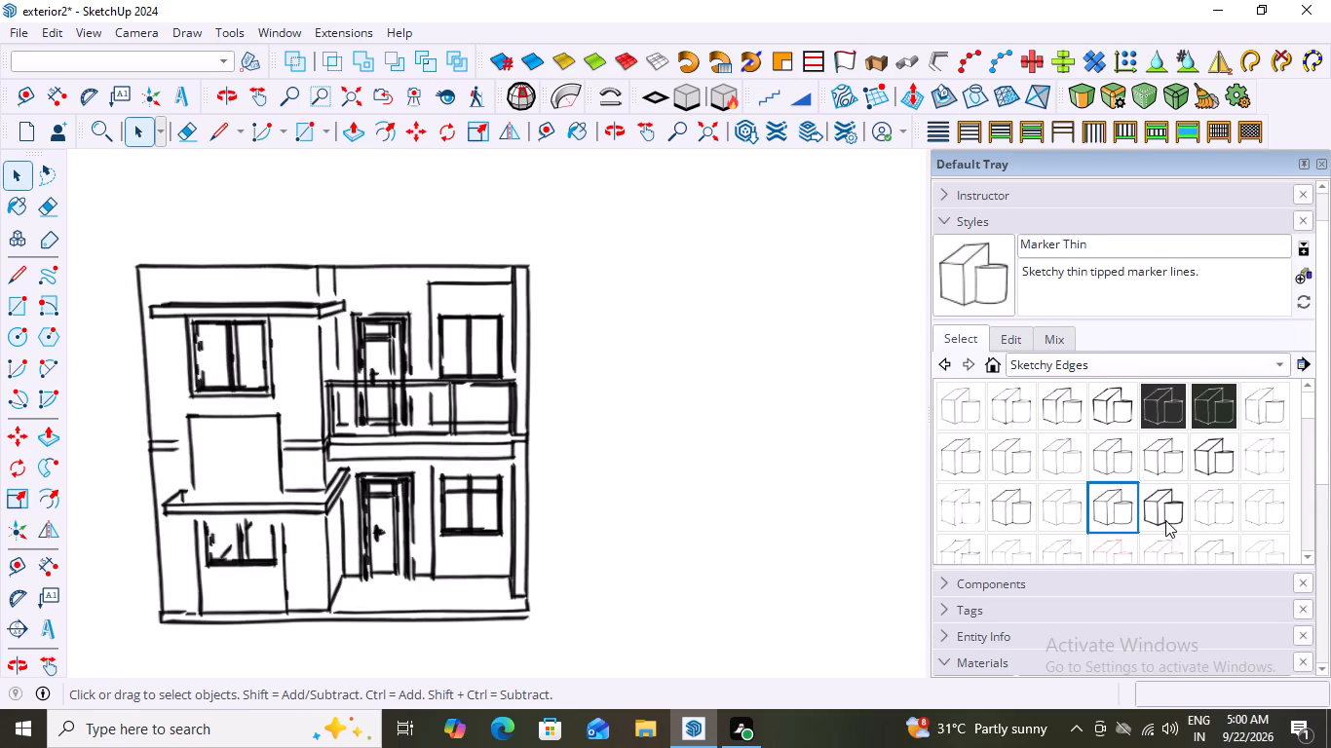
{"action": "left_click", "coordinate": [1161, 505]}
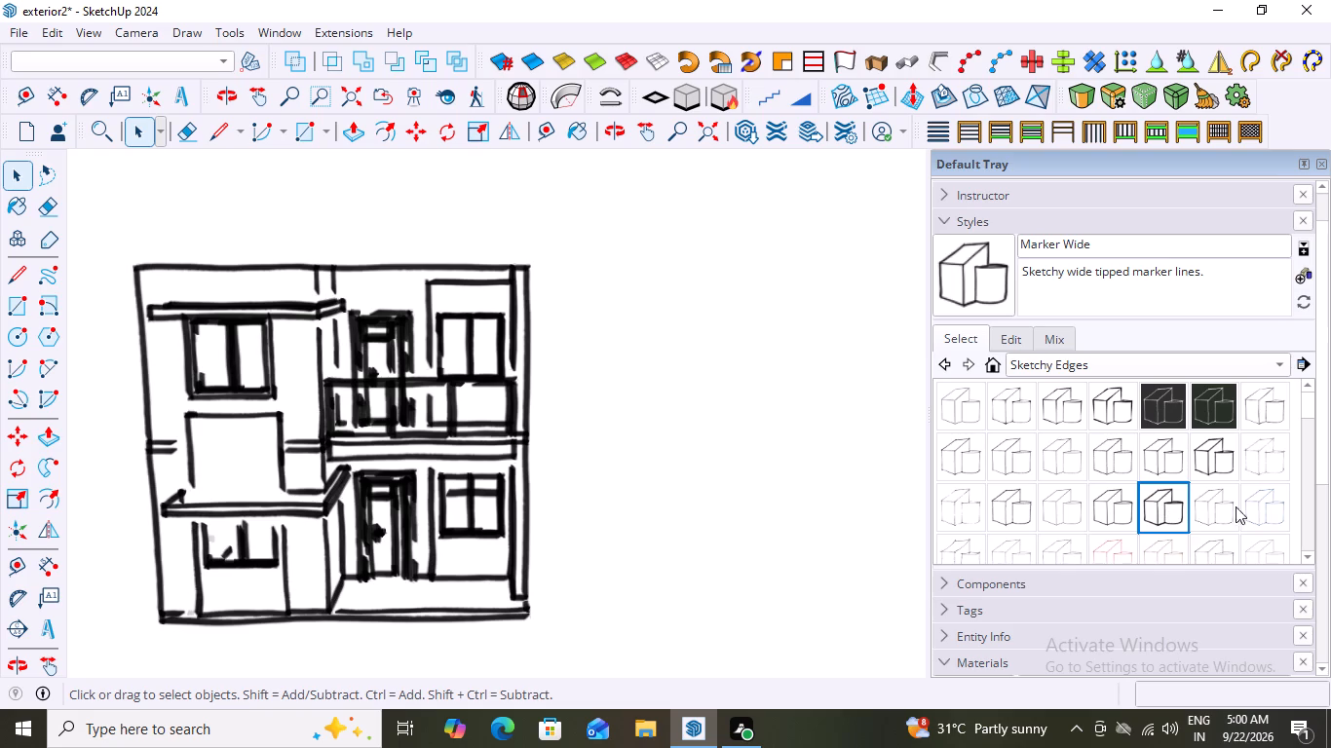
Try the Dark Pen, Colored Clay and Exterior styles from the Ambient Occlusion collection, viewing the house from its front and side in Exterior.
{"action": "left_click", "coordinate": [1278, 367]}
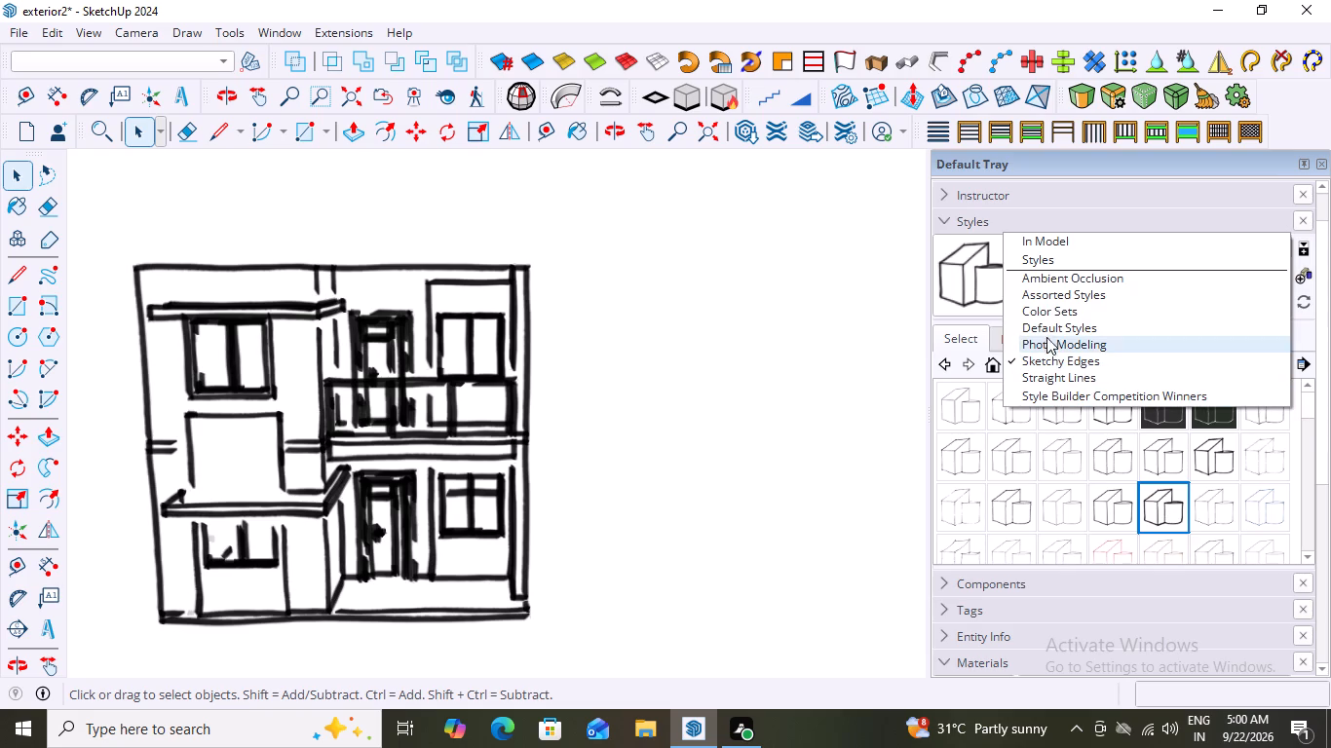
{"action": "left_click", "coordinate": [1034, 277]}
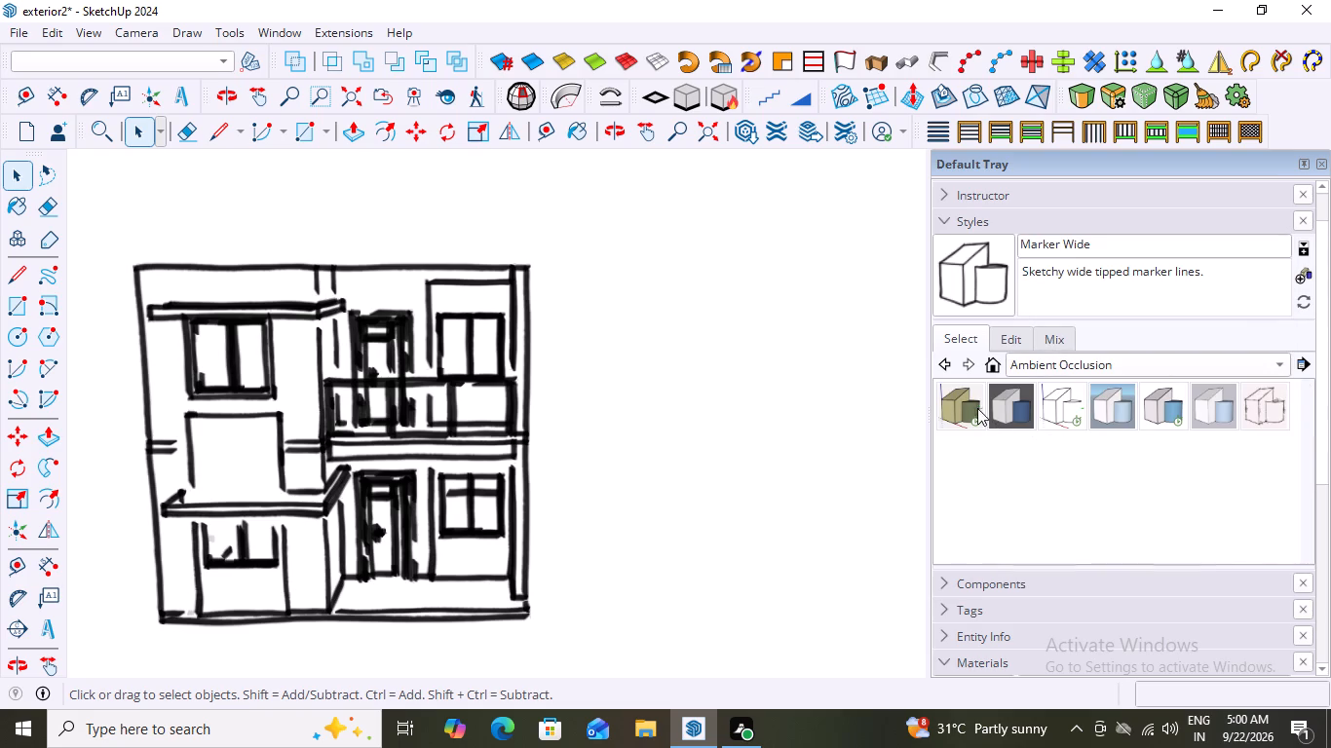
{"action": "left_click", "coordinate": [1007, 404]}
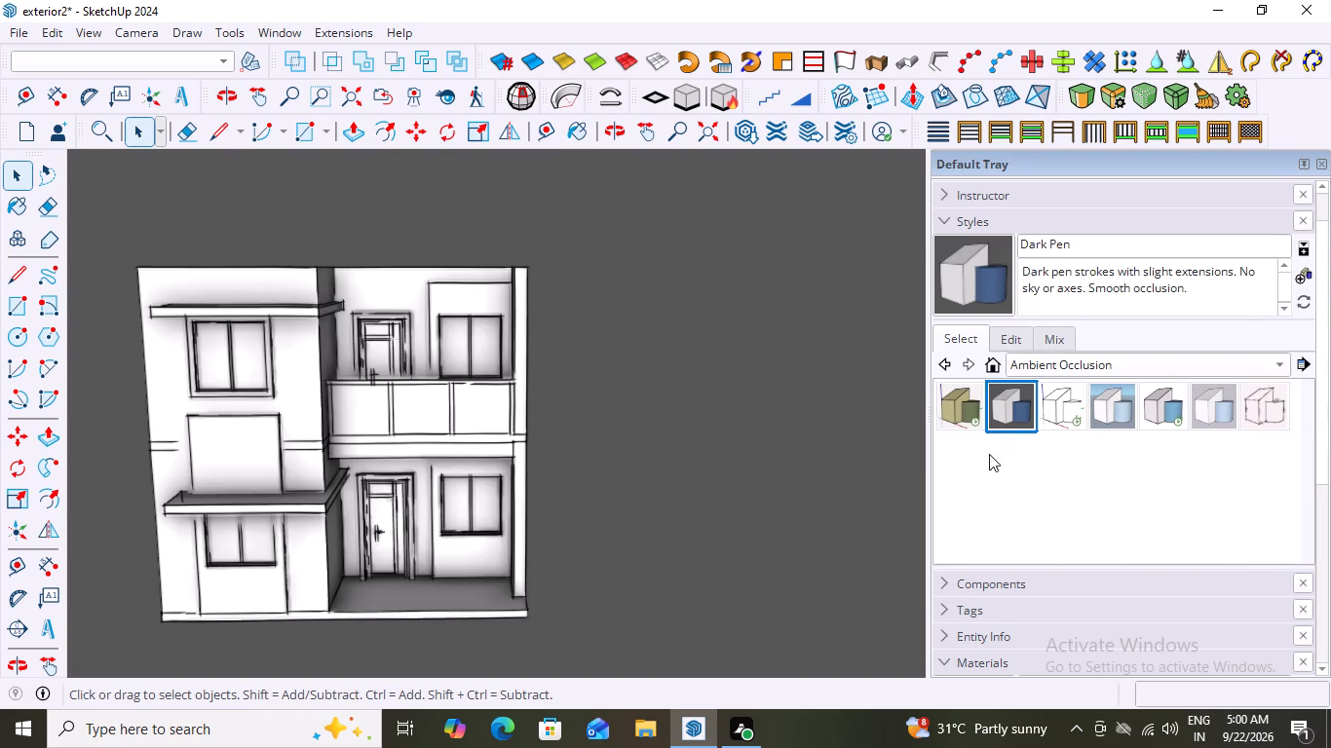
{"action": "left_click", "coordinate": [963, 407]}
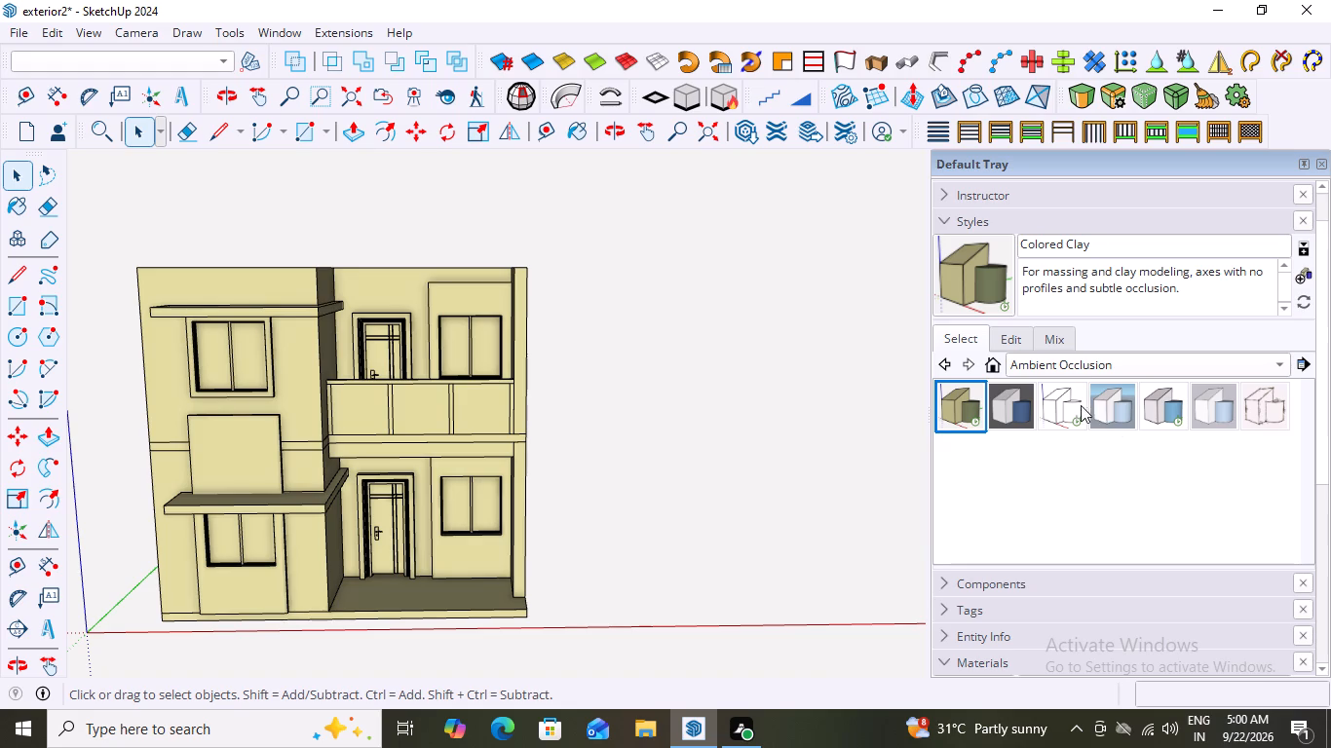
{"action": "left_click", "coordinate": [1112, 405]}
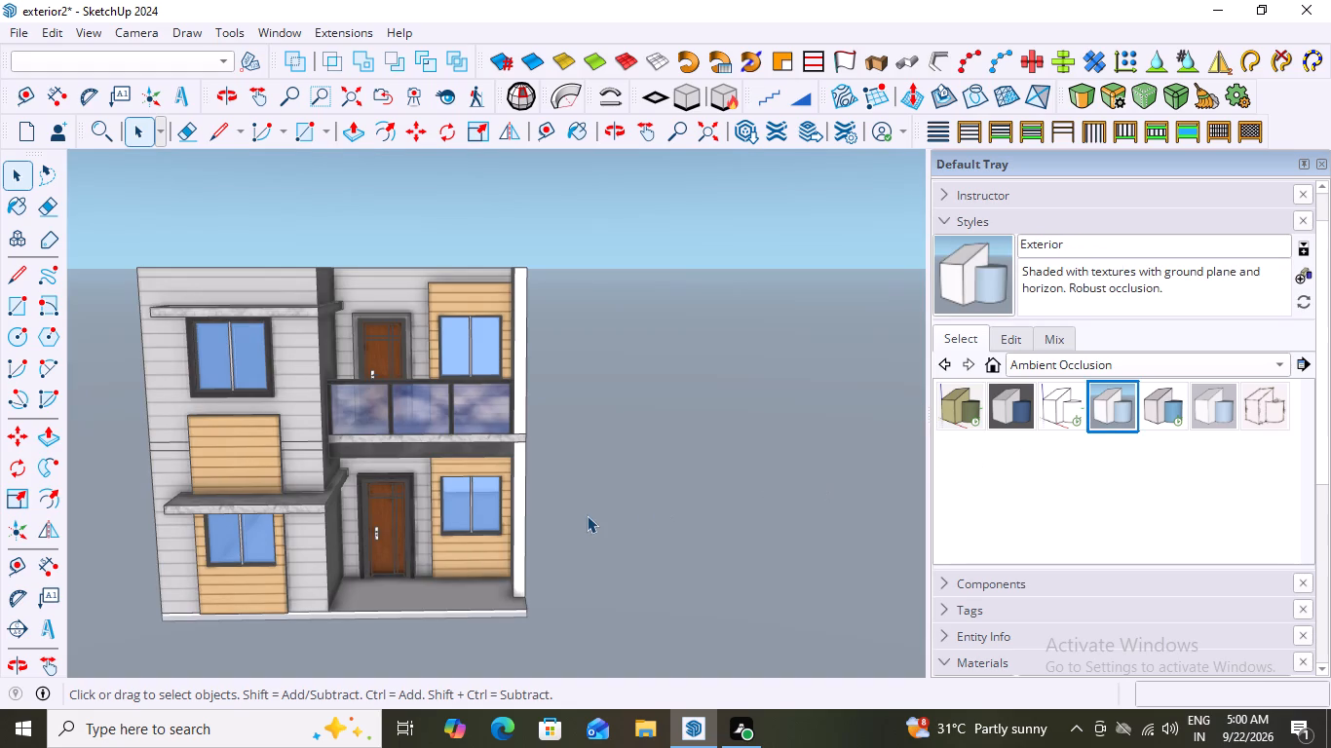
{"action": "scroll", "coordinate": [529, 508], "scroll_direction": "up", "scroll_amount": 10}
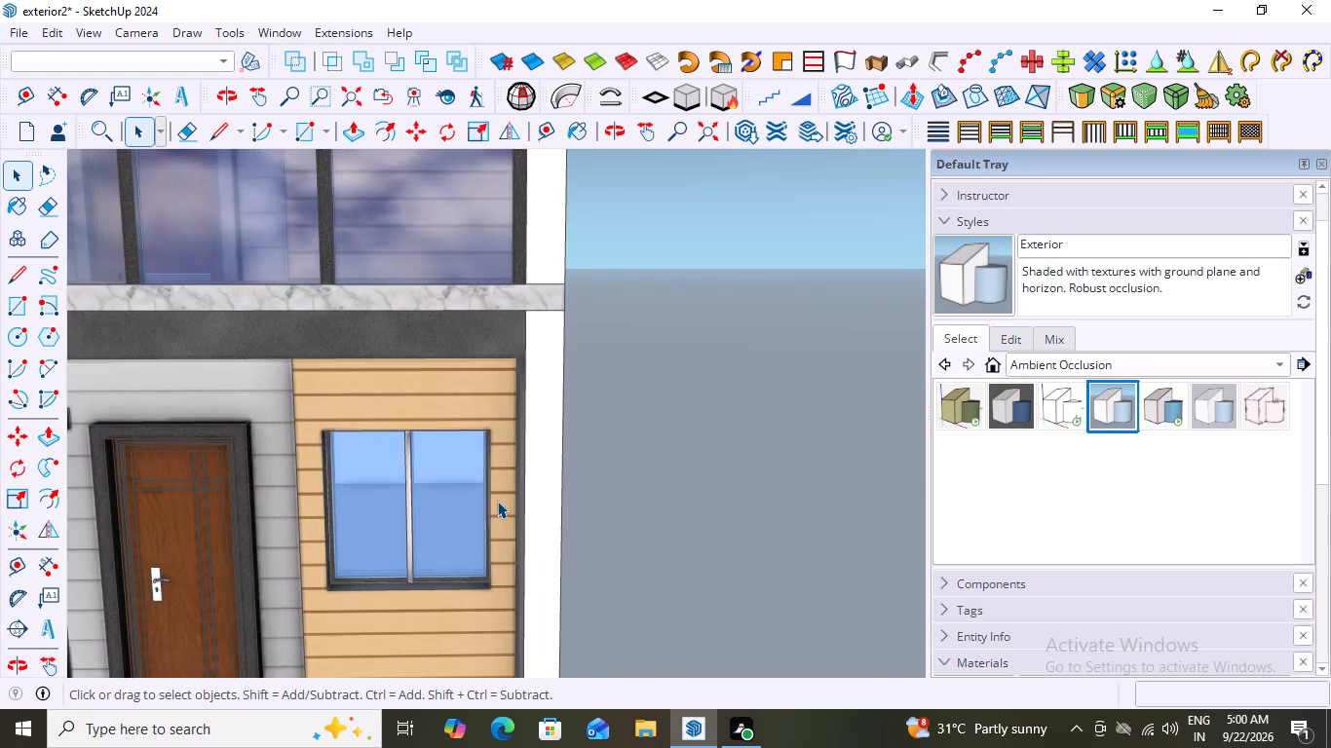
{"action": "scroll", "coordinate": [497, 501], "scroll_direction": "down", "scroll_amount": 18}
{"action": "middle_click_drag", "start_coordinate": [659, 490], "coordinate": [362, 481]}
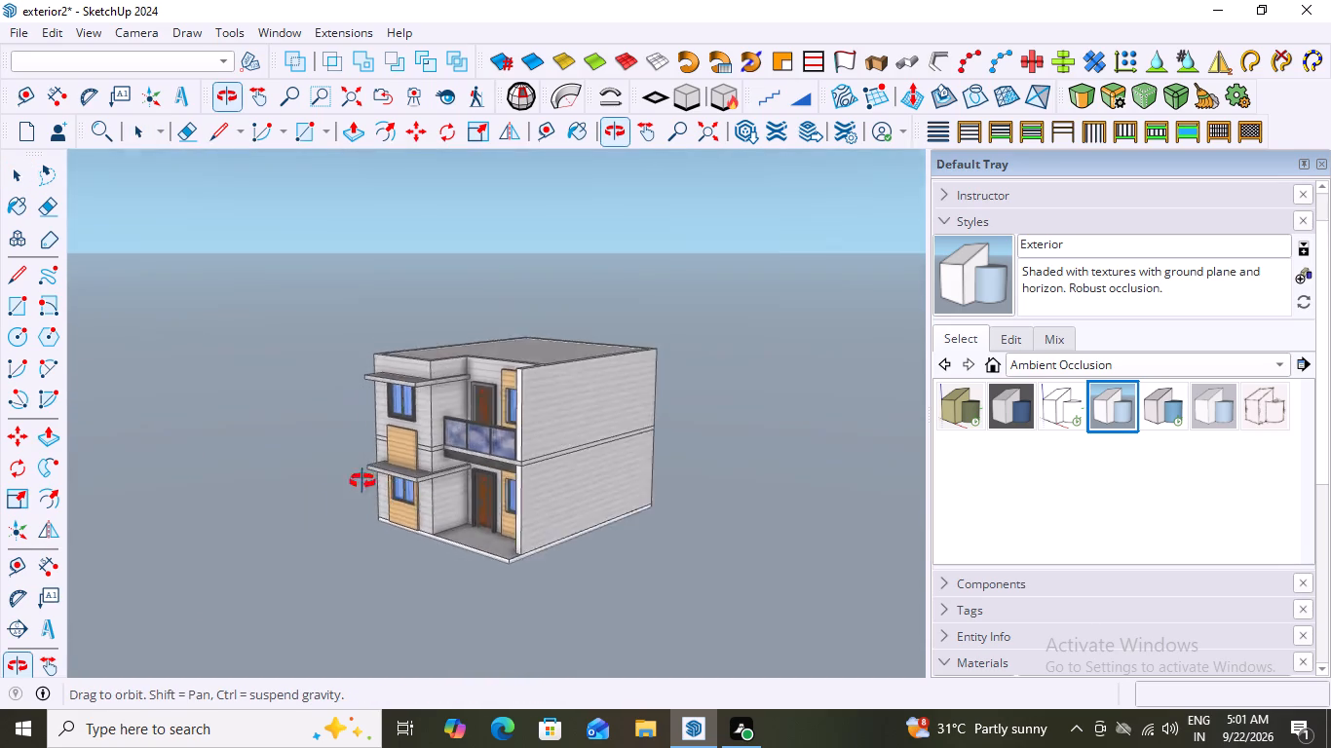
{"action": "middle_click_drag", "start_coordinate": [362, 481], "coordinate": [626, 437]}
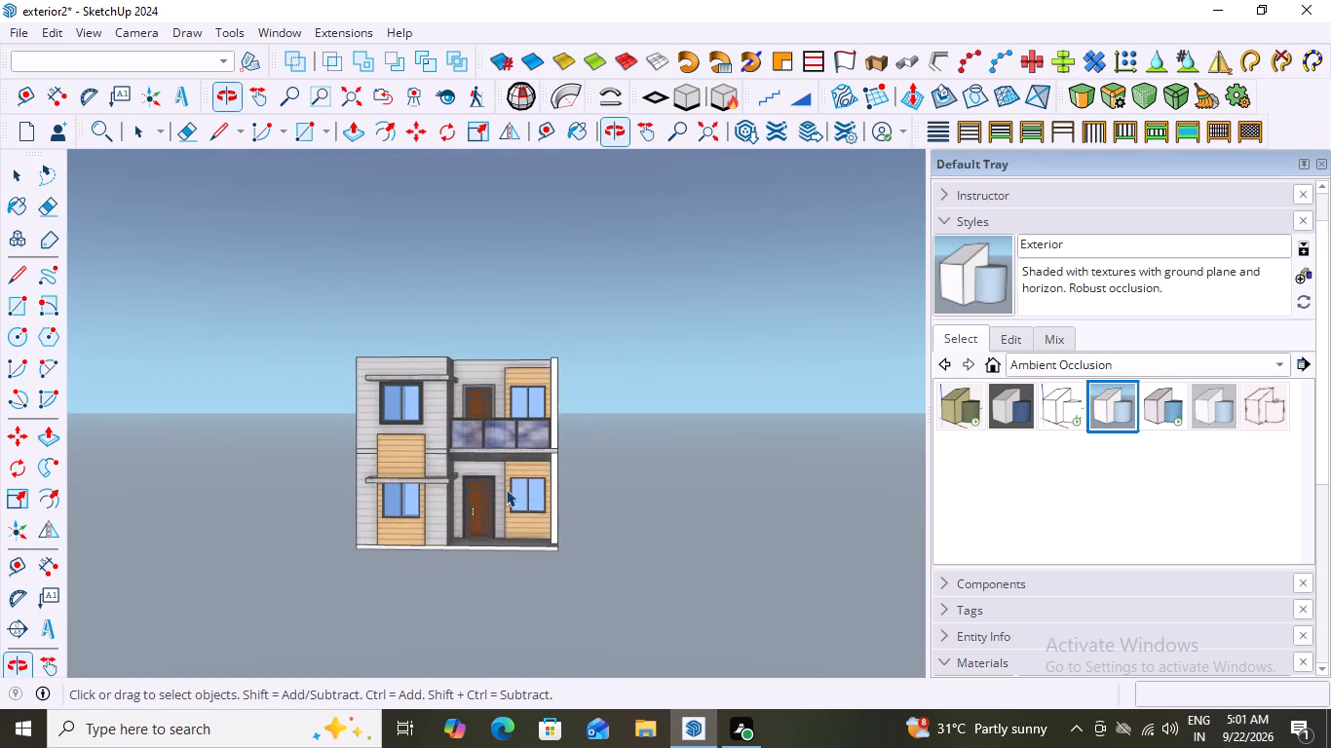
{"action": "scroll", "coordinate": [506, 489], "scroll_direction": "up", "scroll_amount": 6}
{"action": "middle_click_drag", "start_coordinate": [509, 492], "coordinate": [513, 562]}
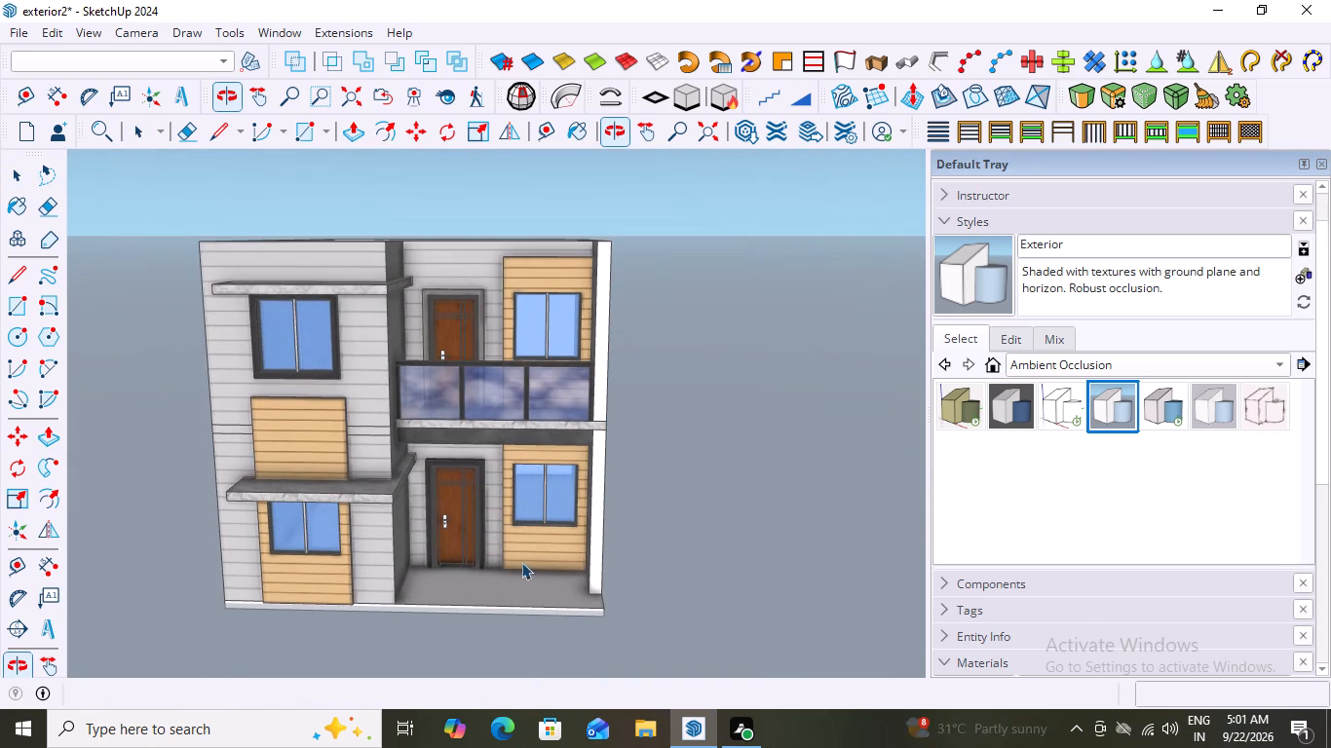
Apply the Interior style from the Ambient Occlusion collection to the house.
{"action": "left_click", "coordinate": [1219, 401]}
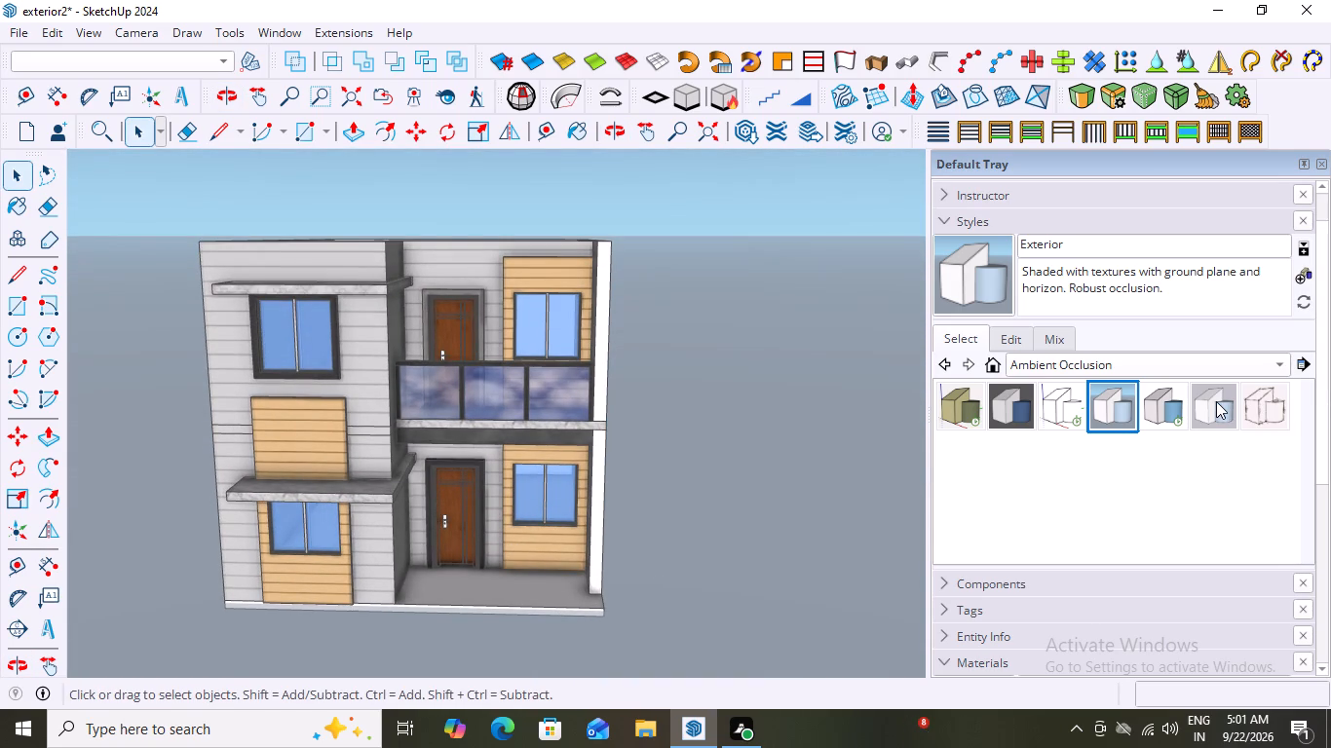
{"action": "left_click", "coordinate": [1167, 412]}
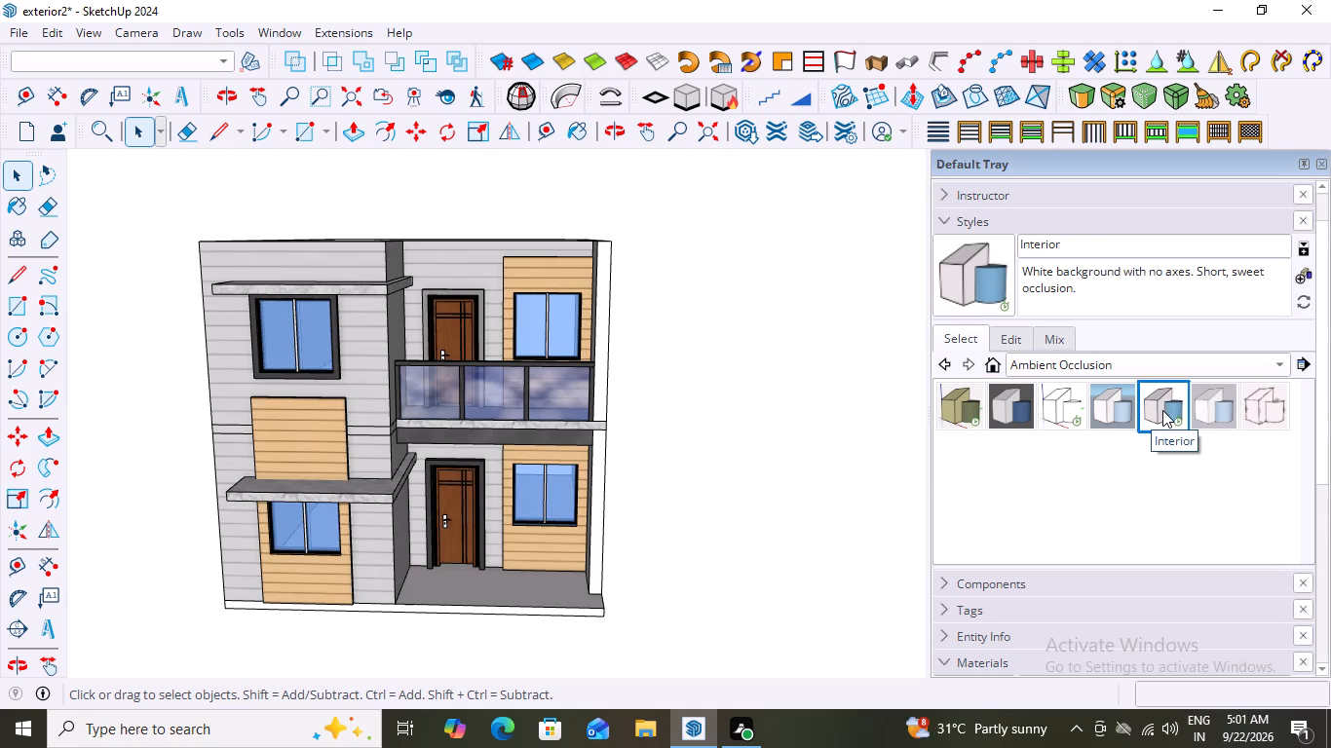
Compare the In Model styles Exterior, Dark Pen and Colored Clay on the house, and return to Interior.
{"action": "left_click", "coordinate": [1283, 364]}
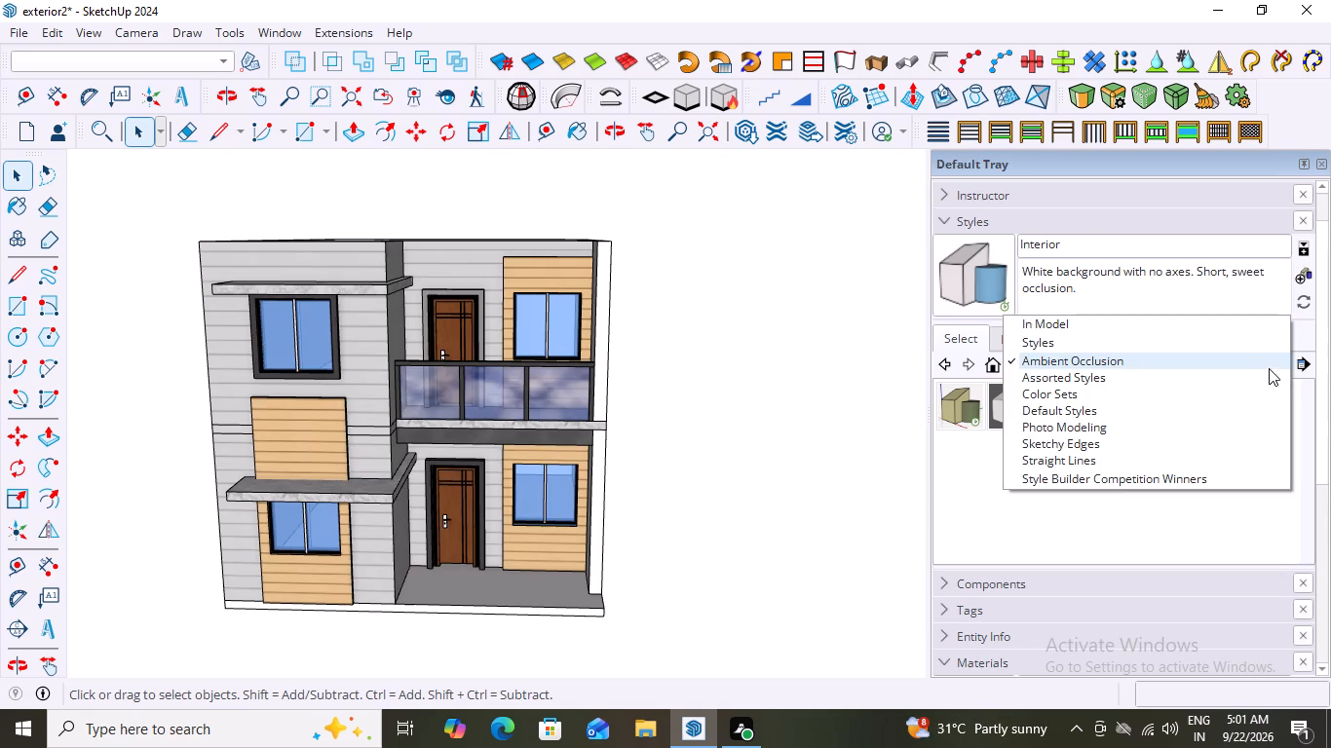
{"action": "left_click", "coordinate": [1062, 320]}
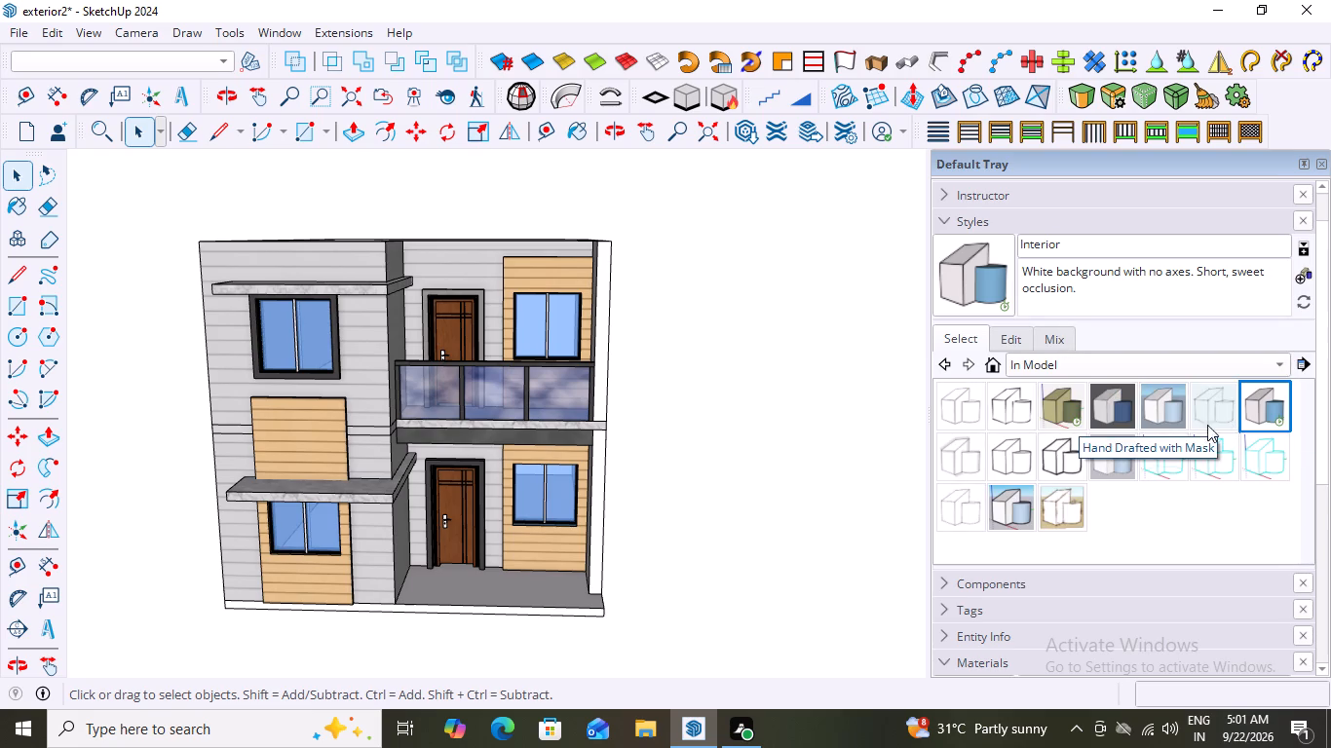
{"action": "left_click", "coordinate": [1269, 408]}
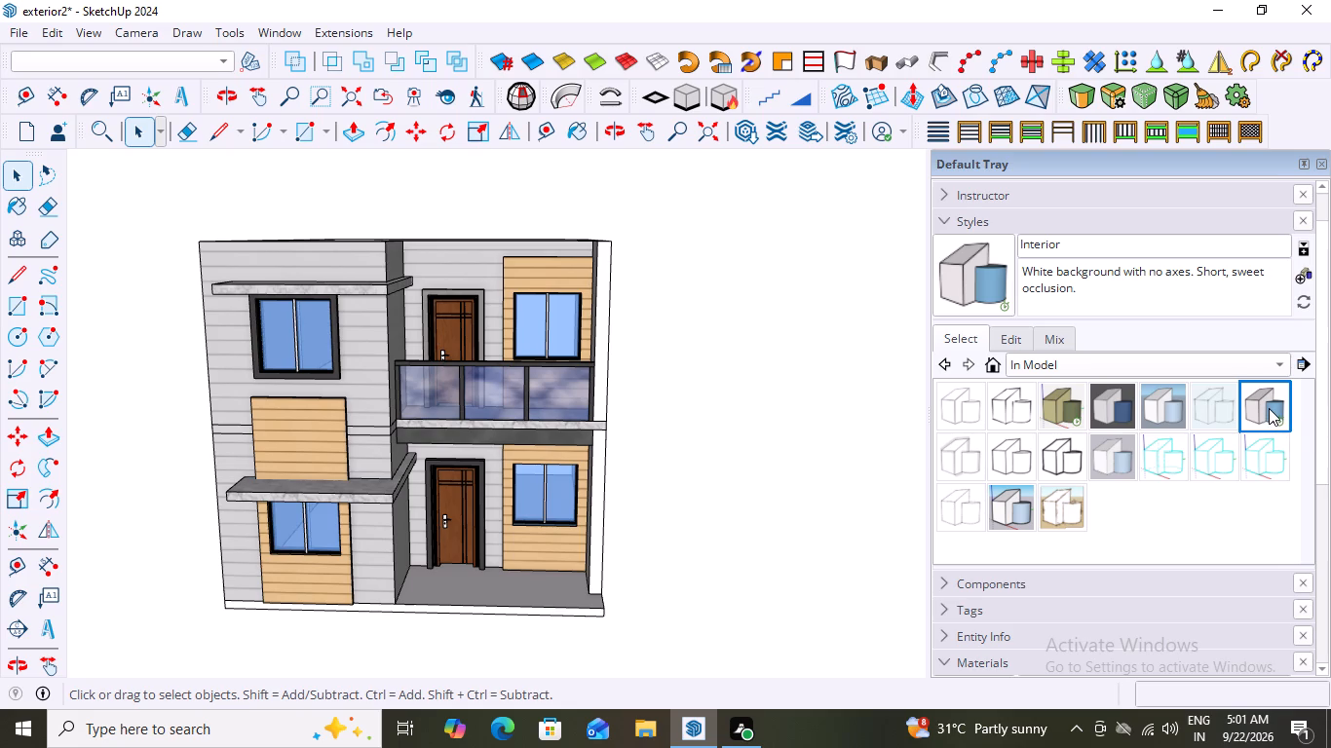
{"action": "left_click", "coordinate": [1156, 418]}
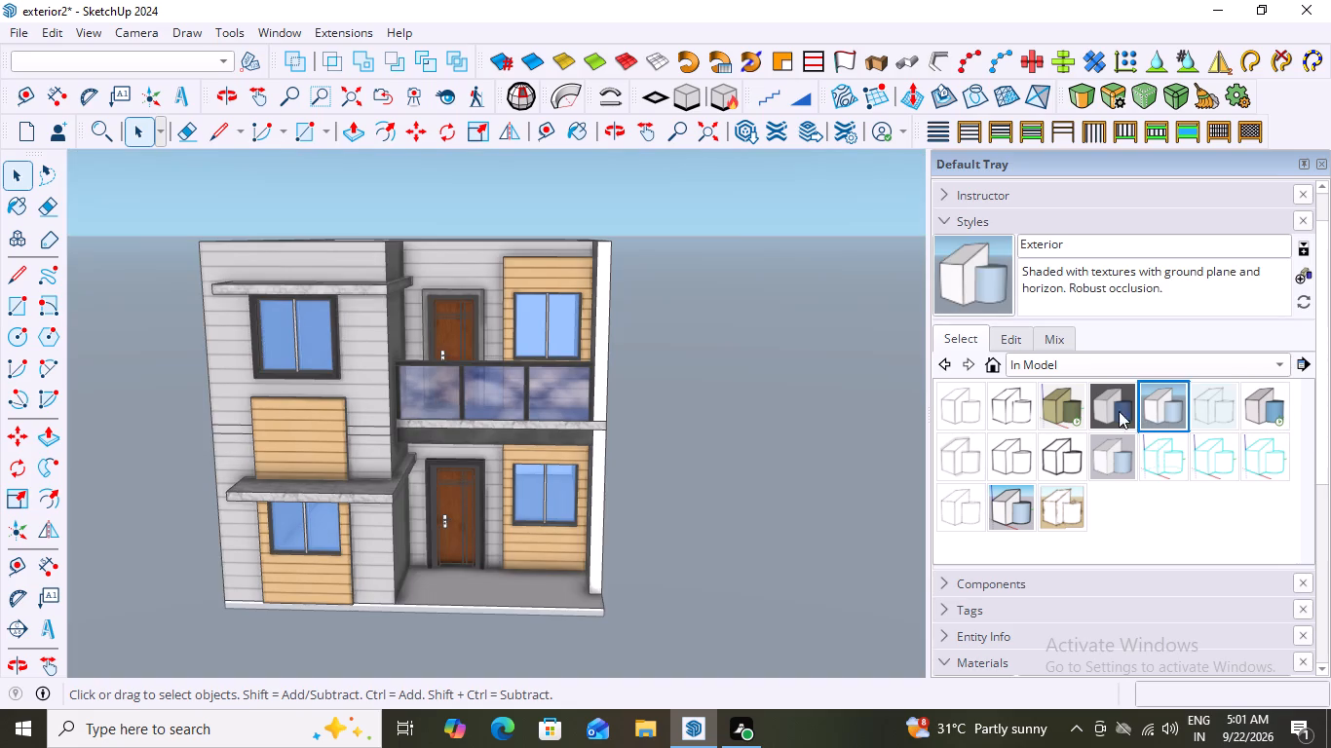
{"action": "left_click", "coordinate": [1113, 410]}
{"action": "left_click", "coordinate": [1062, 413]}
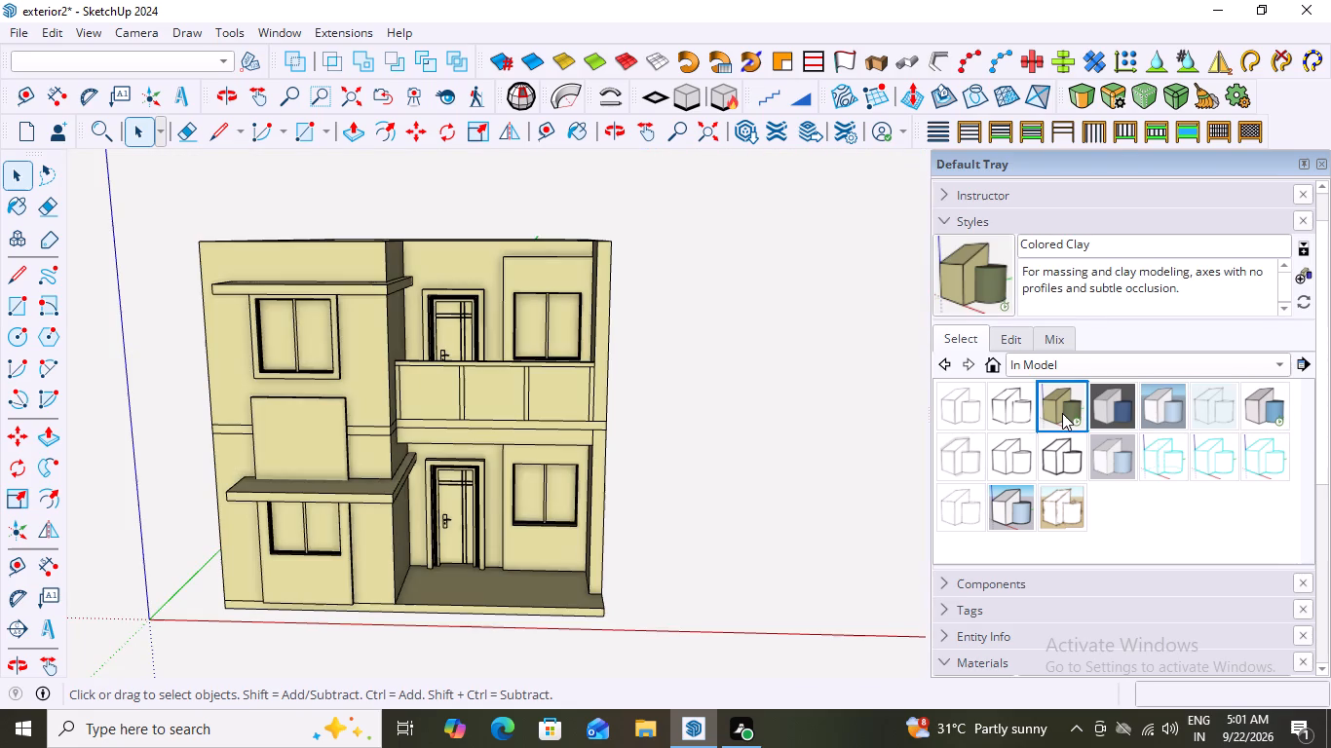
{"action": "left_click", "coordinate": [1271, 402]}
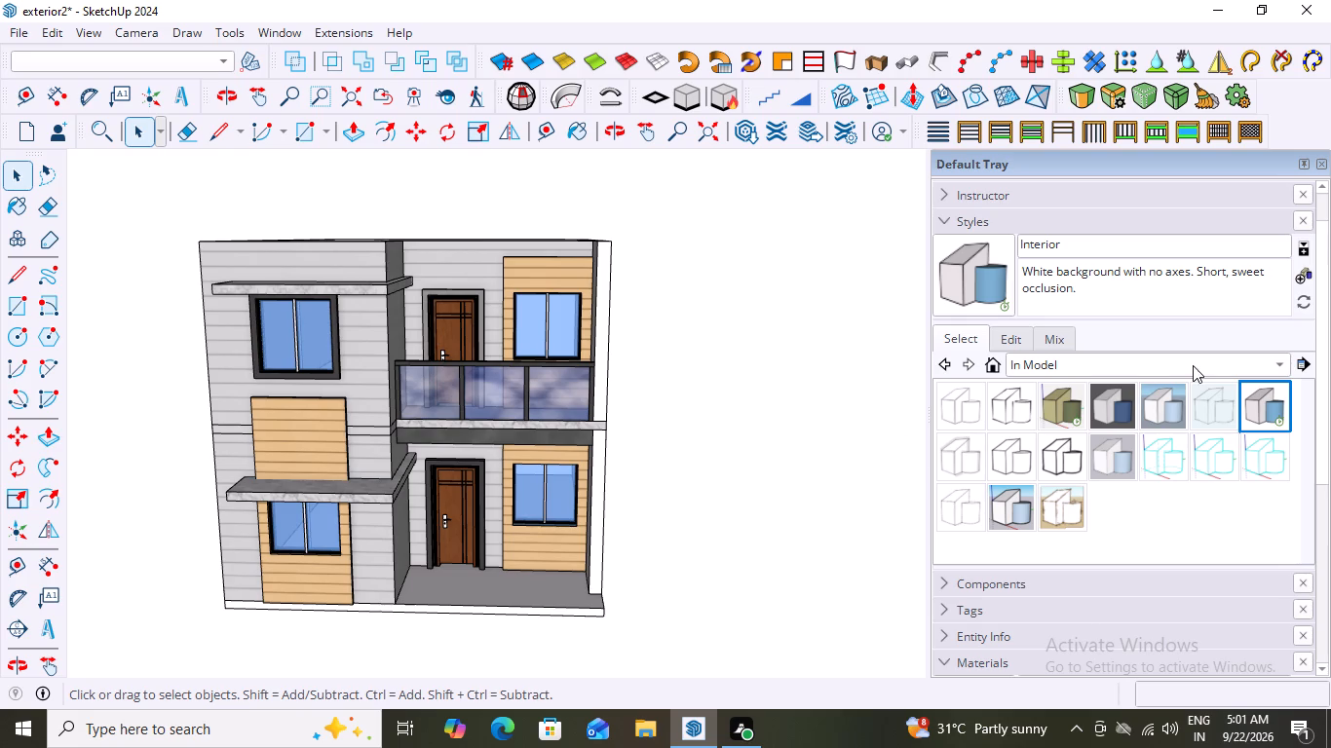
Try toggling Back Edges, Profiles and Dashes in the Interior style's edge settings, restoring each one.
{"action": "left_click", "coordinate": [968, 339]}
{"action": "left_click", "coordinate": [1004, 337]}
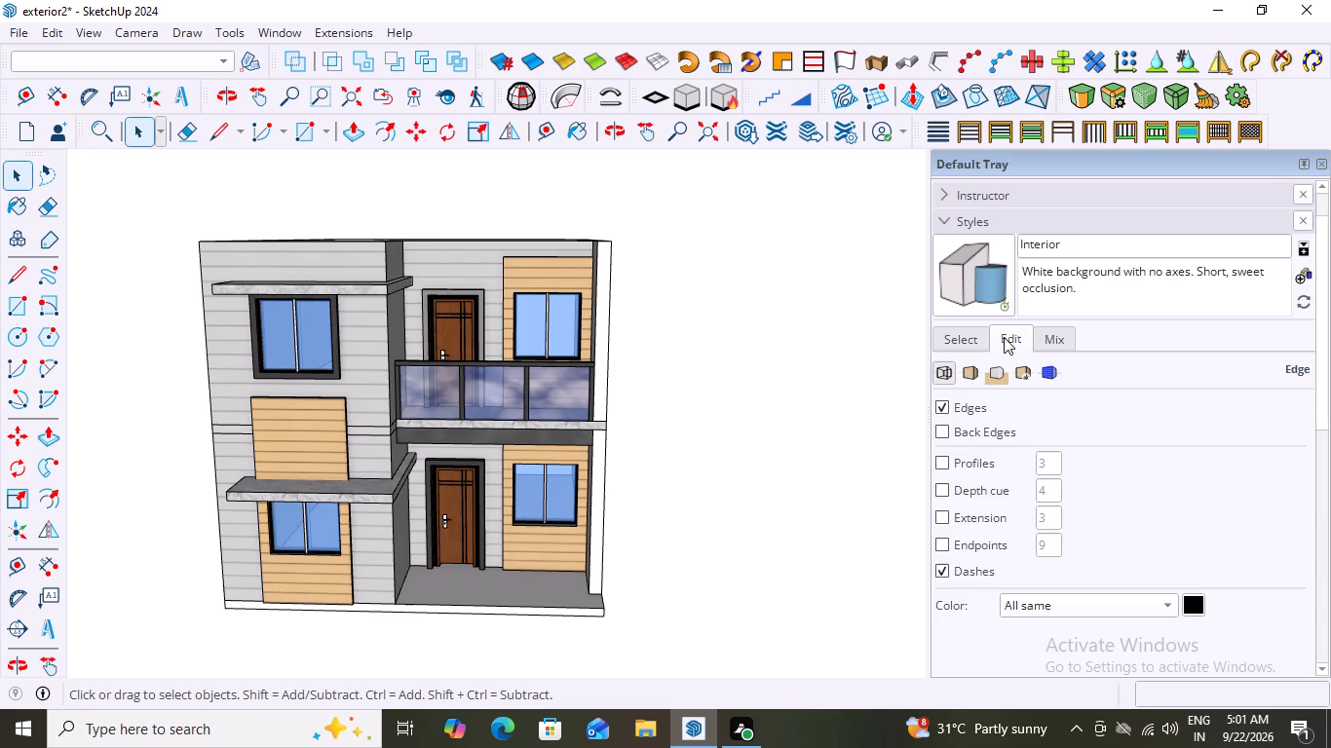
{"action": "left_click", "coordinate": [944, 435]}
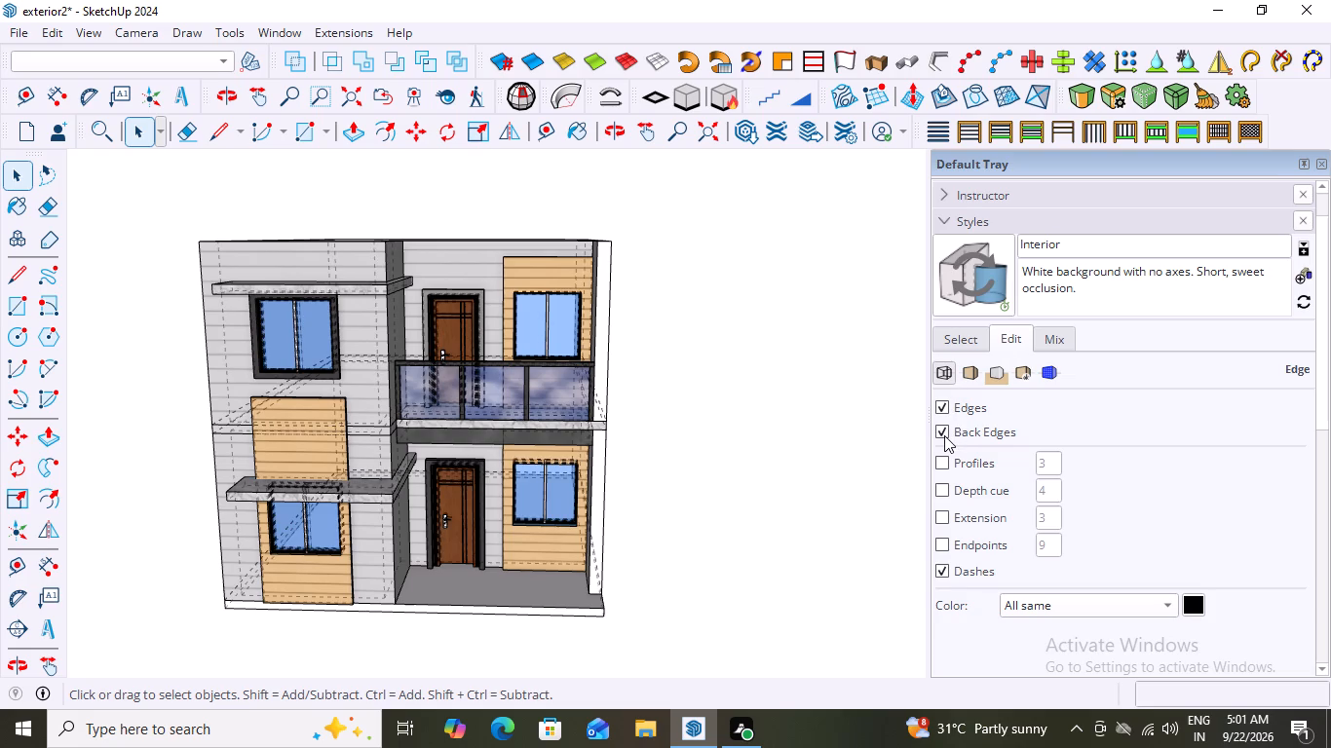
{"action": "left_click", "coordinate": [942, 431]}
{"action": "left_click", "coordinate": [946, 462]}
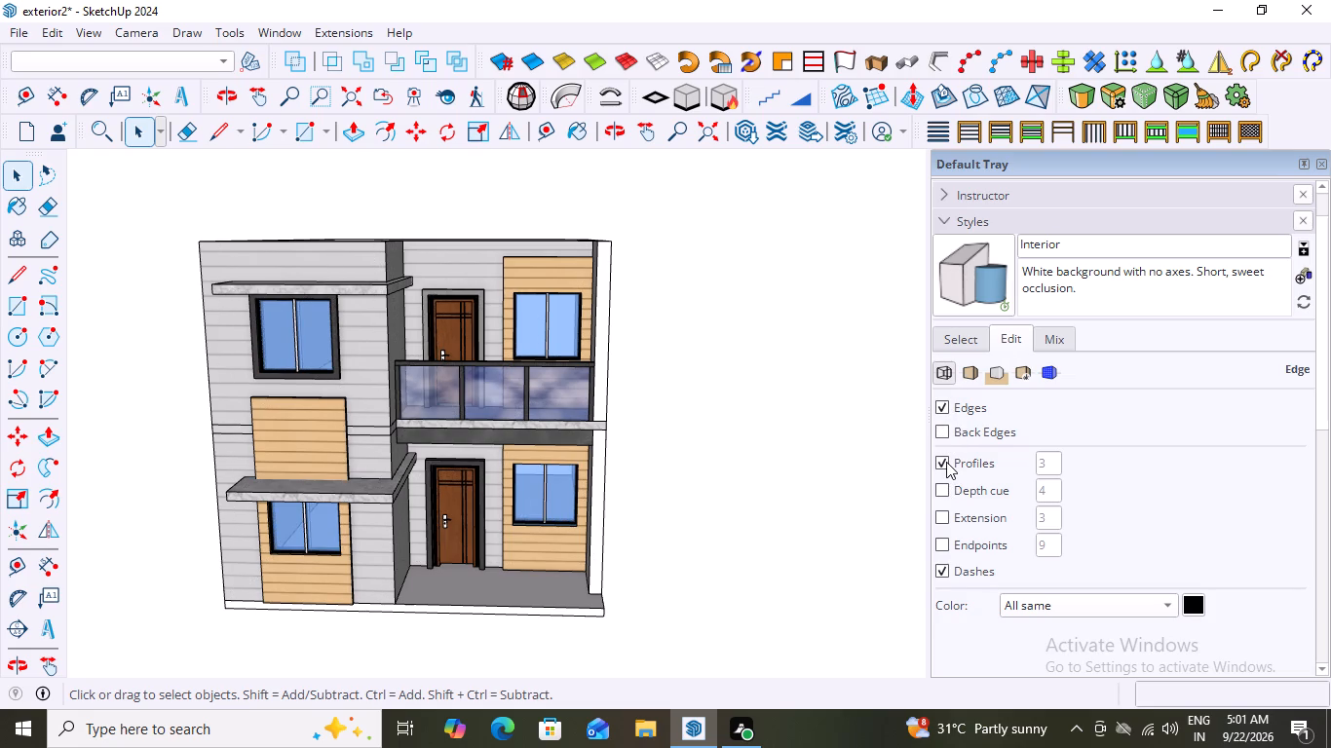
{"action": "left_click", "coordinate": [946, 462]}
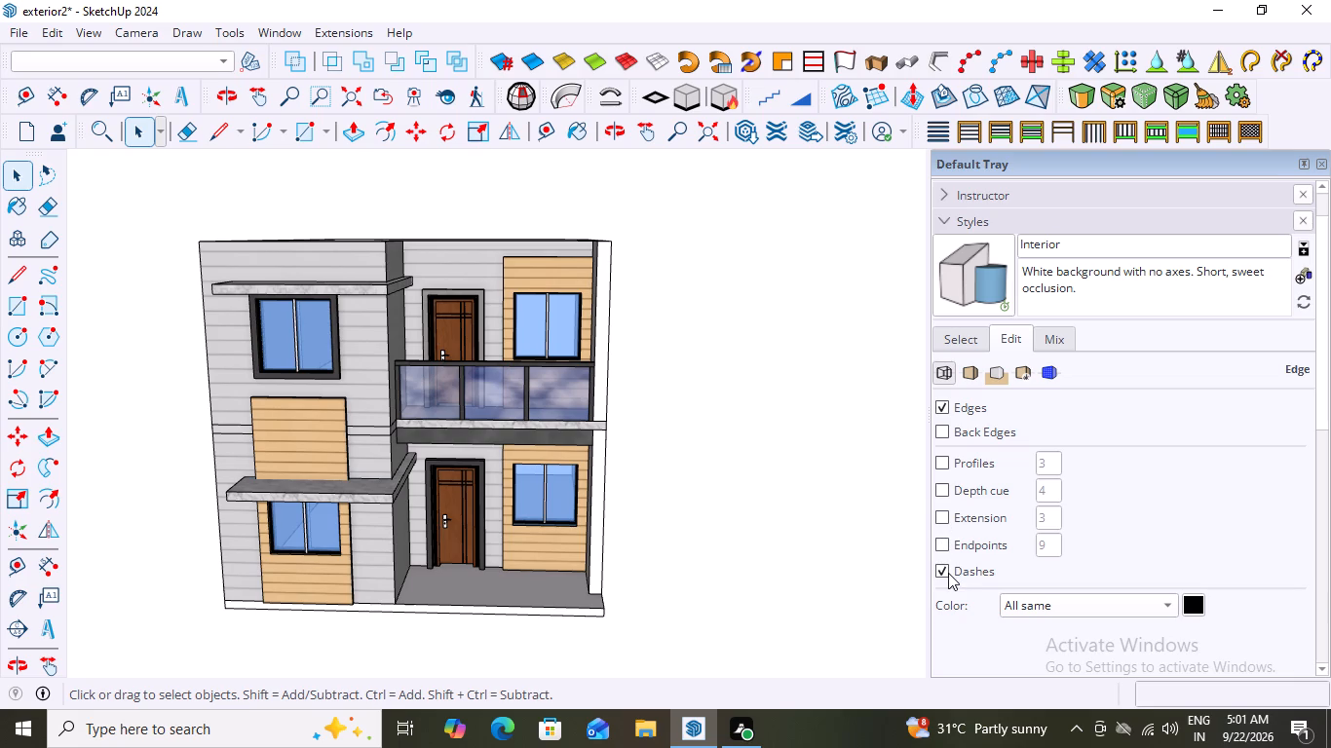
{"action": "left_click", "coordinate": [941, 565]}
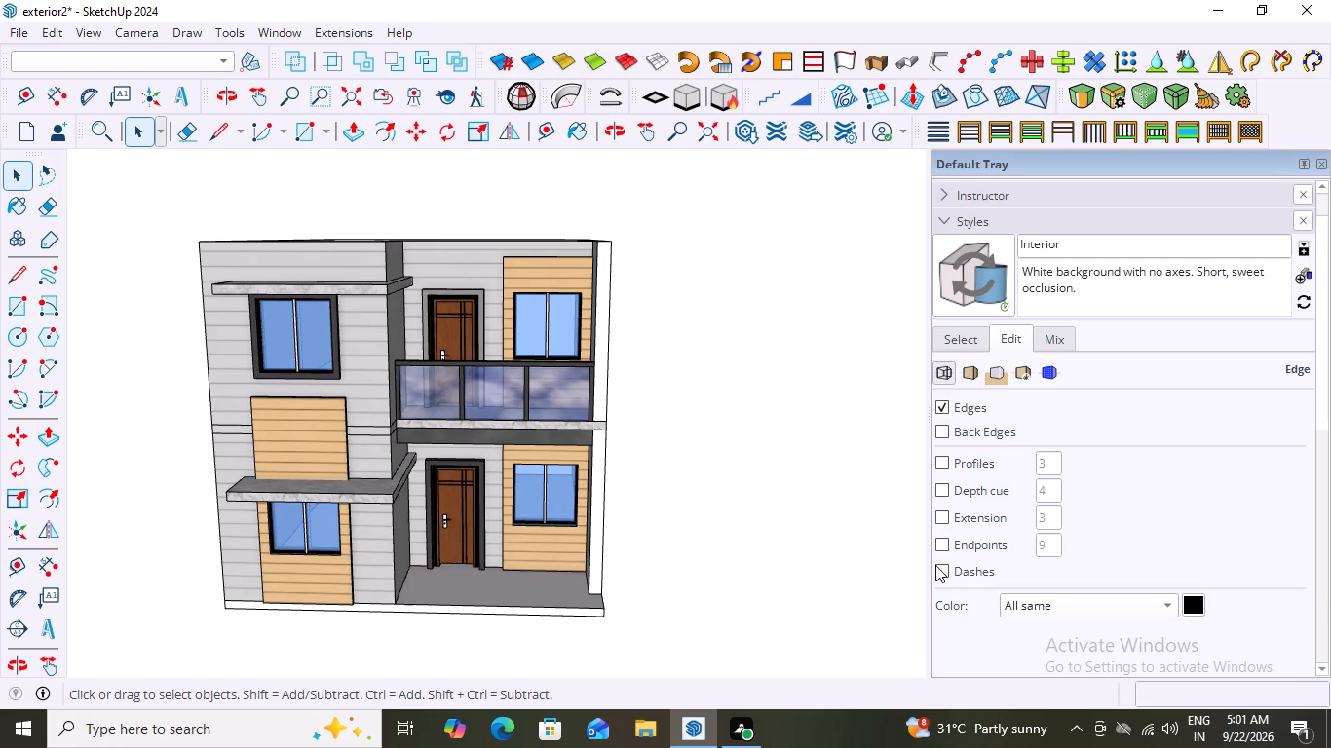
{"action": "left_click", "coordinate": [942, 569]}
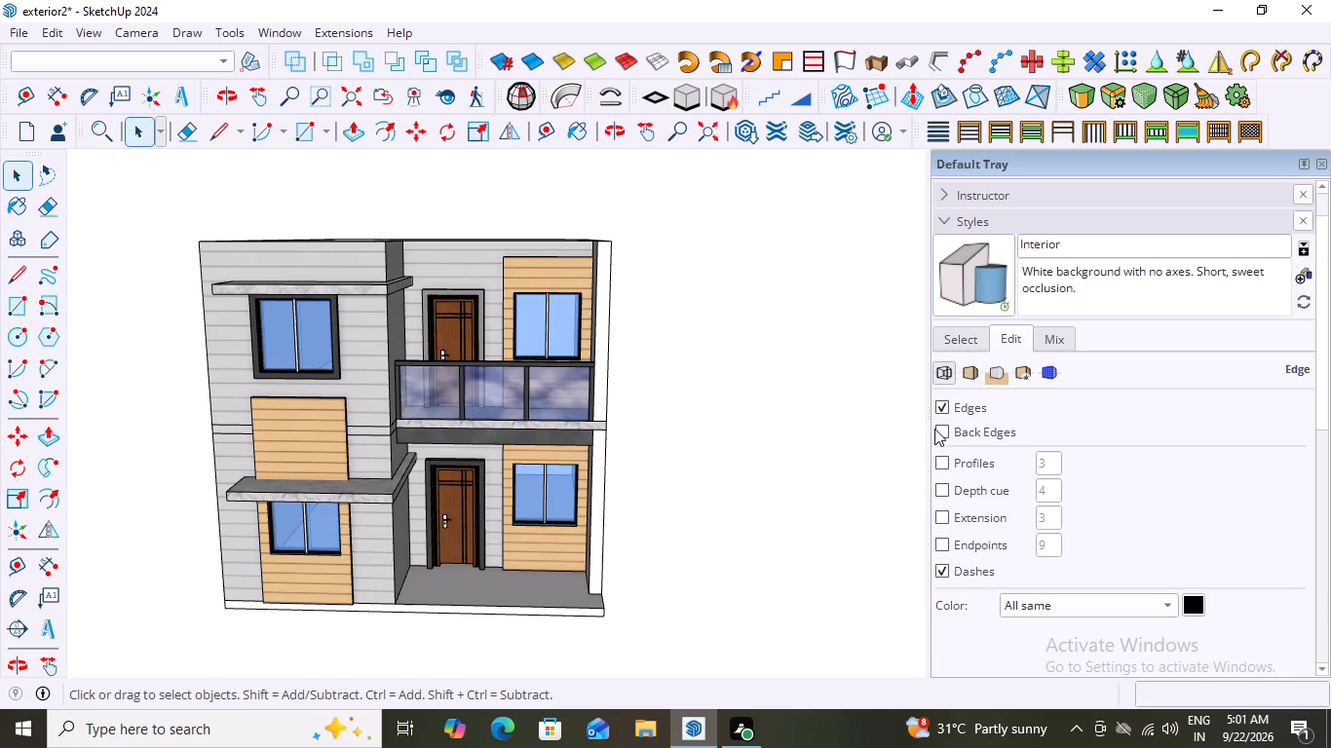
Turn off Edges in the Interior style, comparing the house with and without edge lines.
{"action": "left_click", "coordinate": [943, 405]}
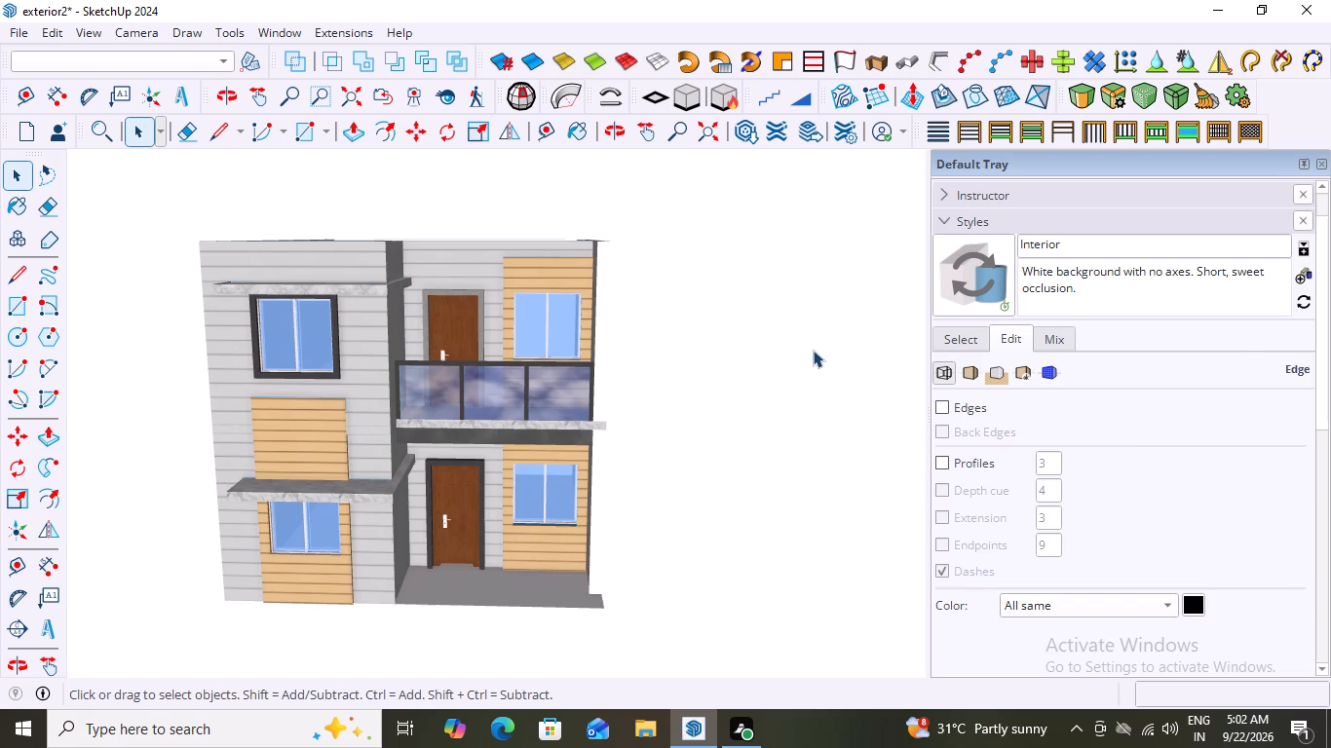
{"action": "left_click", "coordinate": [949, 406]}
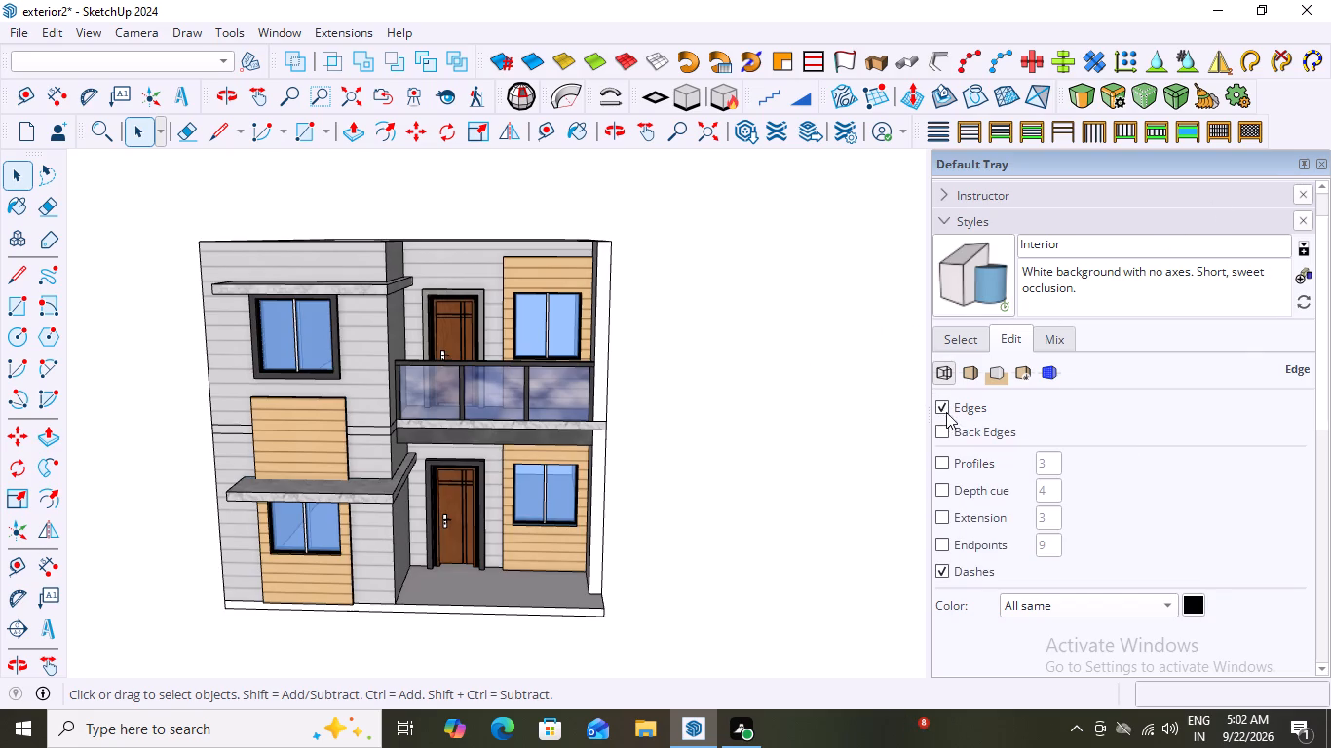
{"action": "left_click", "coordinate": [944, 405]}
Examine the edgeless house from its side walls, roof and front, including the doors, windows and balcony.
{"action": "middle_click_drag", "start_coordinate": [816, 479], "coordinate": [470, 474]}
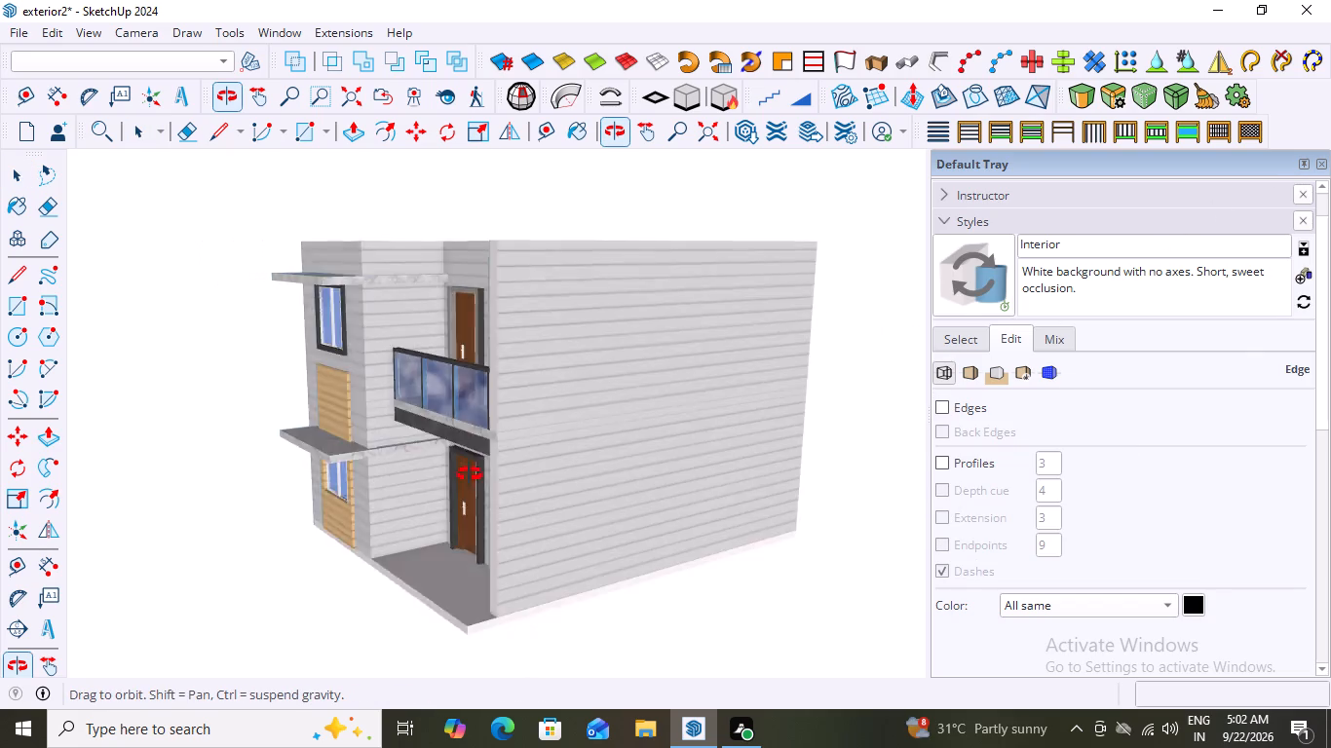
{"action": "middle_click_drag", "start_coordinate": [470, 474], "coordinate": [871, 476]}
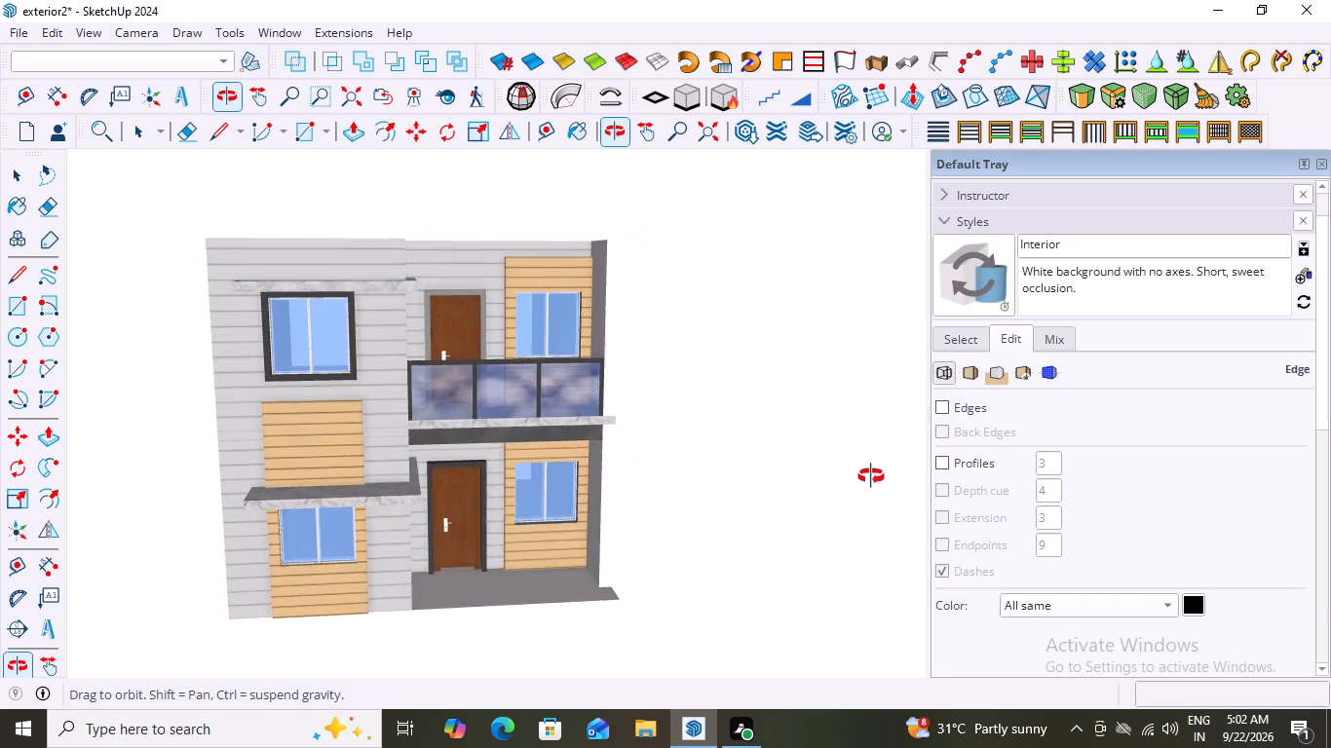
{"action": "middle_click_drag", "start_coordinate": [871, 476], "coordinate": [865, 480]}
{"action": "middle_click_drag", "start_coordinate": [433, 557], "coordinate": [569, 607]}
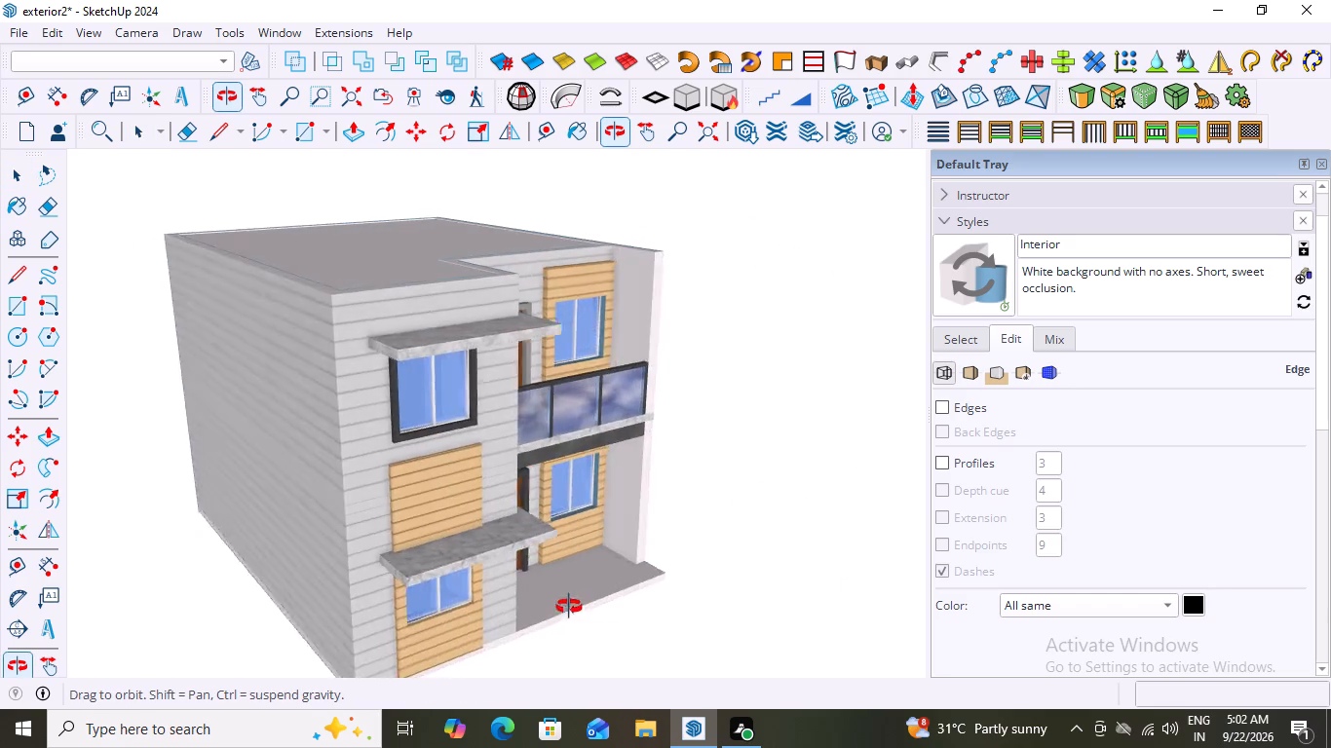
{"action": "middle_click_drag", "start_coordinate": [569, 607], "coordinate": [444, 574]}
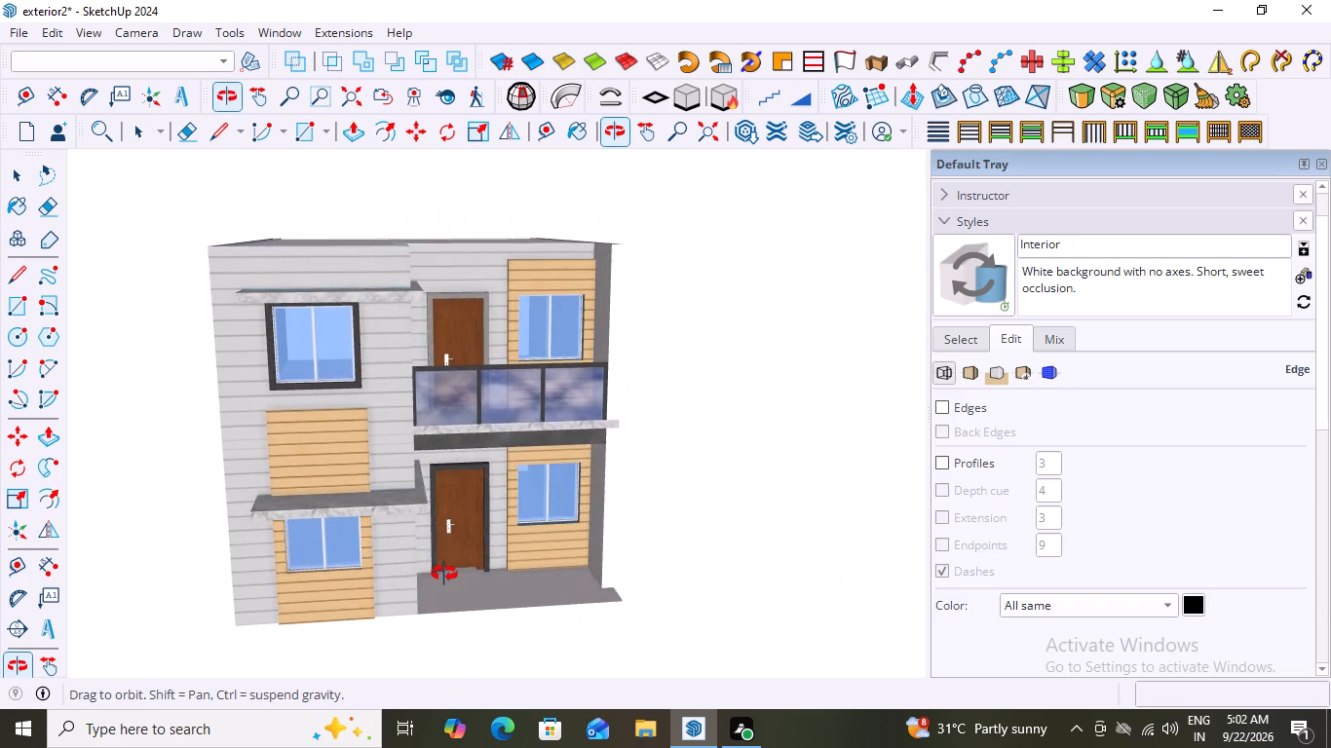
{"action": "middle_click_drag", "start_coordinate": [444, 574], "coordinate": [361, 609]}
{"action": "scroll", "coordinate": [362, 541], "scroll_direction": "up", "scroll_amount": 6}
{"action": "scroll", "coordinate": [468, 529], "scroll_direction": "down", "scroll_amount": 2}
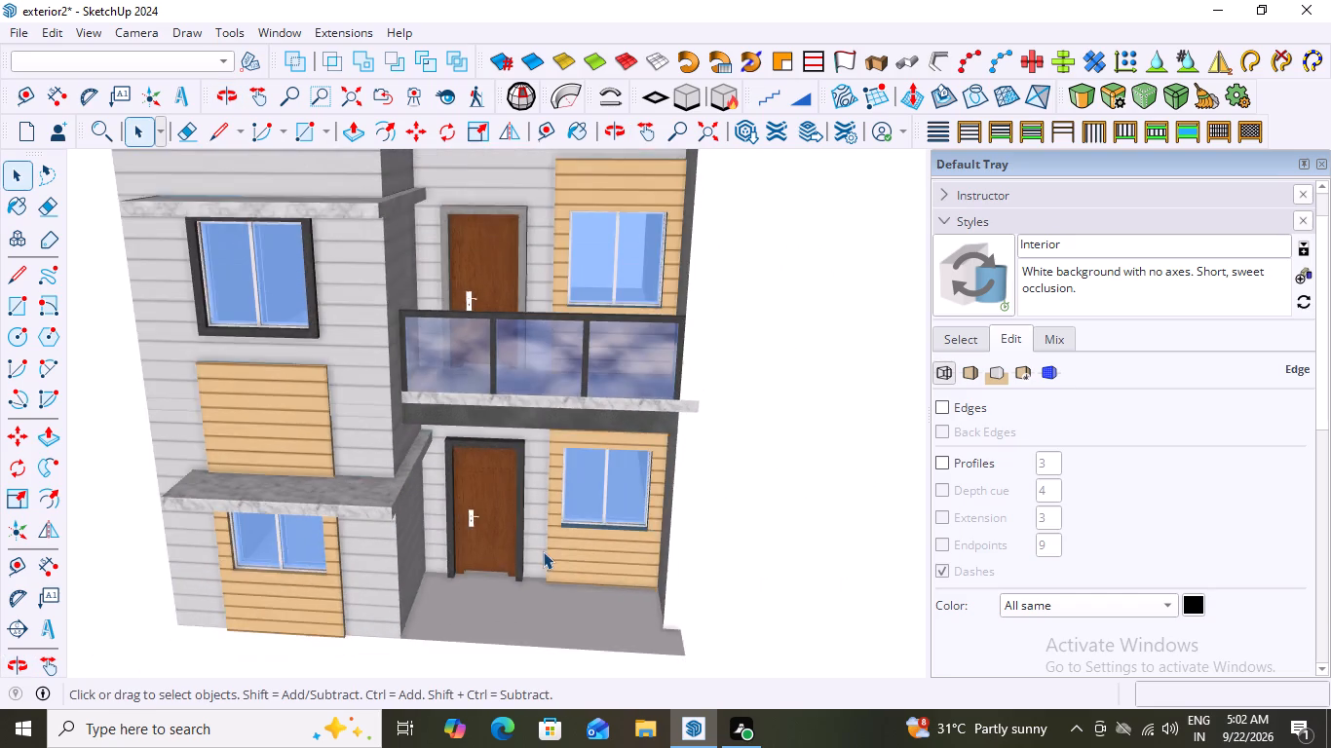
{"action": "scroll", "coordinate": [543, 551], "scroll_direction": "down", "scroll_amount": 3}
Close the Default Tray and frame the whole front facade in the widened drawing area.
{"action": "left_click", "coordinate": [1322, 160]}
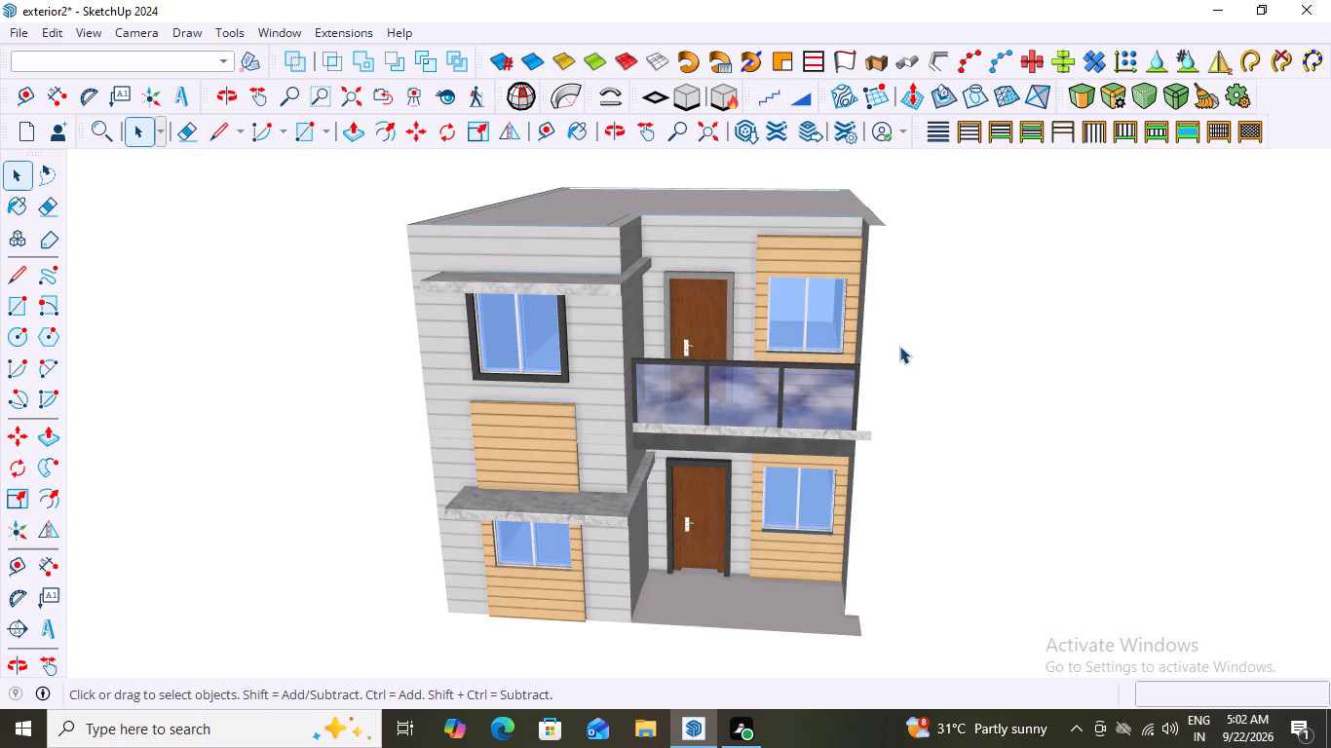
{"action": "scroll", "coordinate": [918, 366], "scroll_direction": "down", "scroll_amount": 2}
{"action": "middle_click_drag", "start_coordinate": [933, 402], "coordinate": [949, 305]}
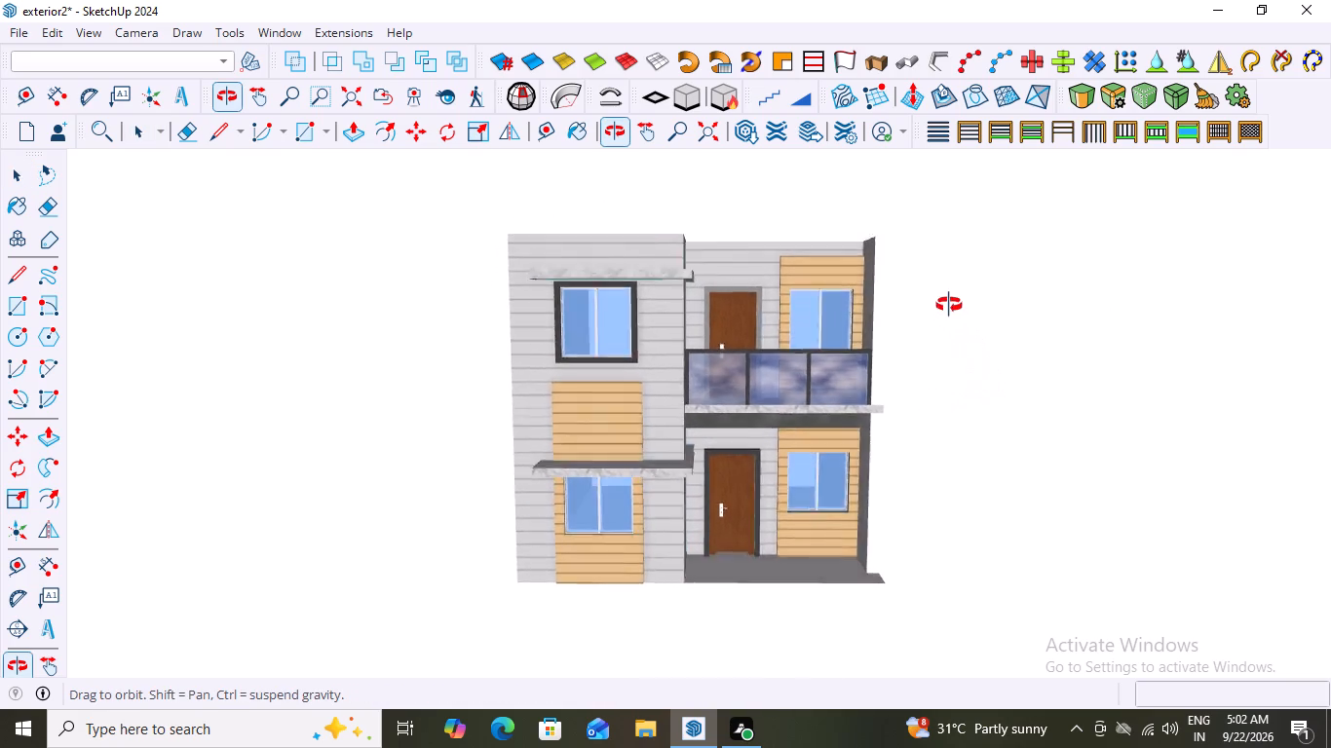
{"action": "middle_click_drag", "start_coordinate": [949, 305], "coordinate": [941, 292]}
{"action": "scroll", "coordinate": [841, 402], "scroll_direction": "up", "scroll_amount": 3}
{"action": "scroll", "coordinate": [766, 401], "scroll_direction": "down", "scroll_amount": 7}
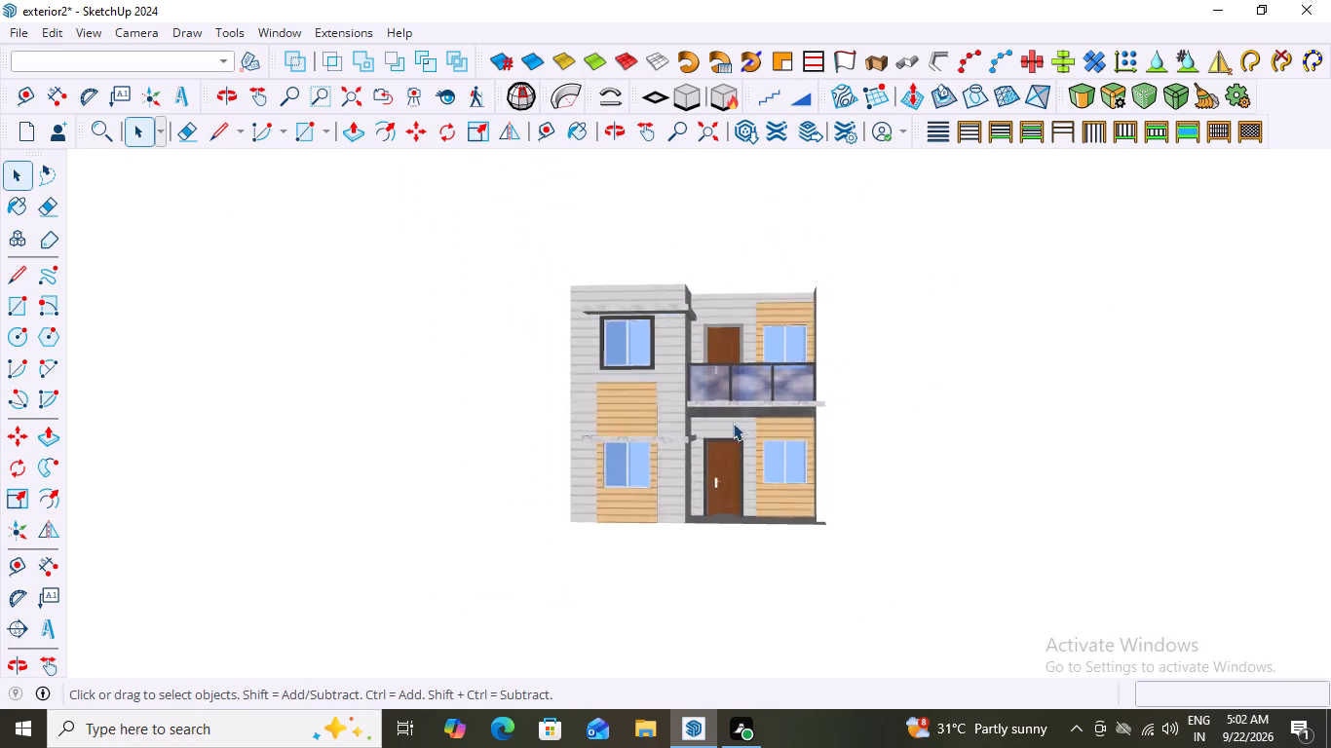
Examine the edgeless house from both side walls and the front, including the entrance, canopies, windows and balcony.
{"action": "scroll", "coordinate": [733, 423], "scroll_direction": "down", "scroll_amount": 5}
{"action": "middle_click_drag", "start_coordinate": [722, 445], "coordinate": [1024, 519]}
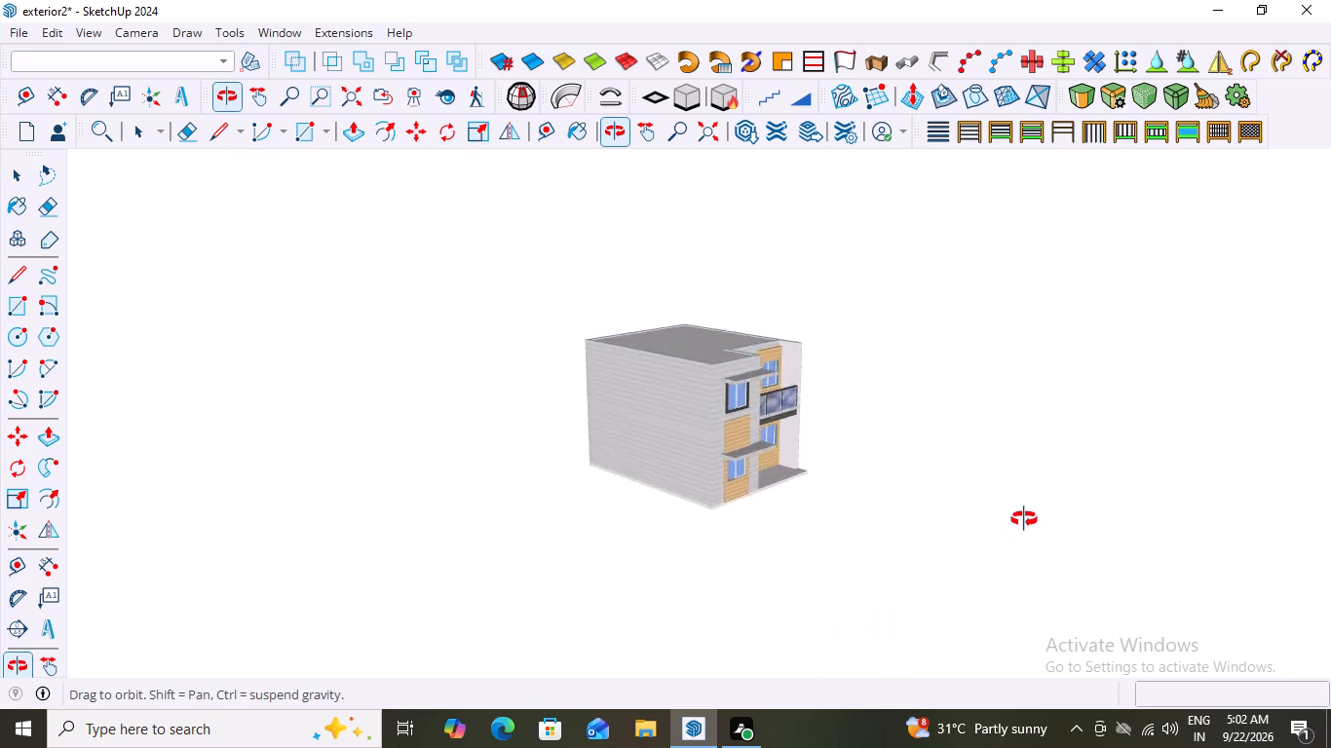
{"action": "middle_click_drag", "start_coordinate": [1024, 519], "coordinate": [615, 552]}
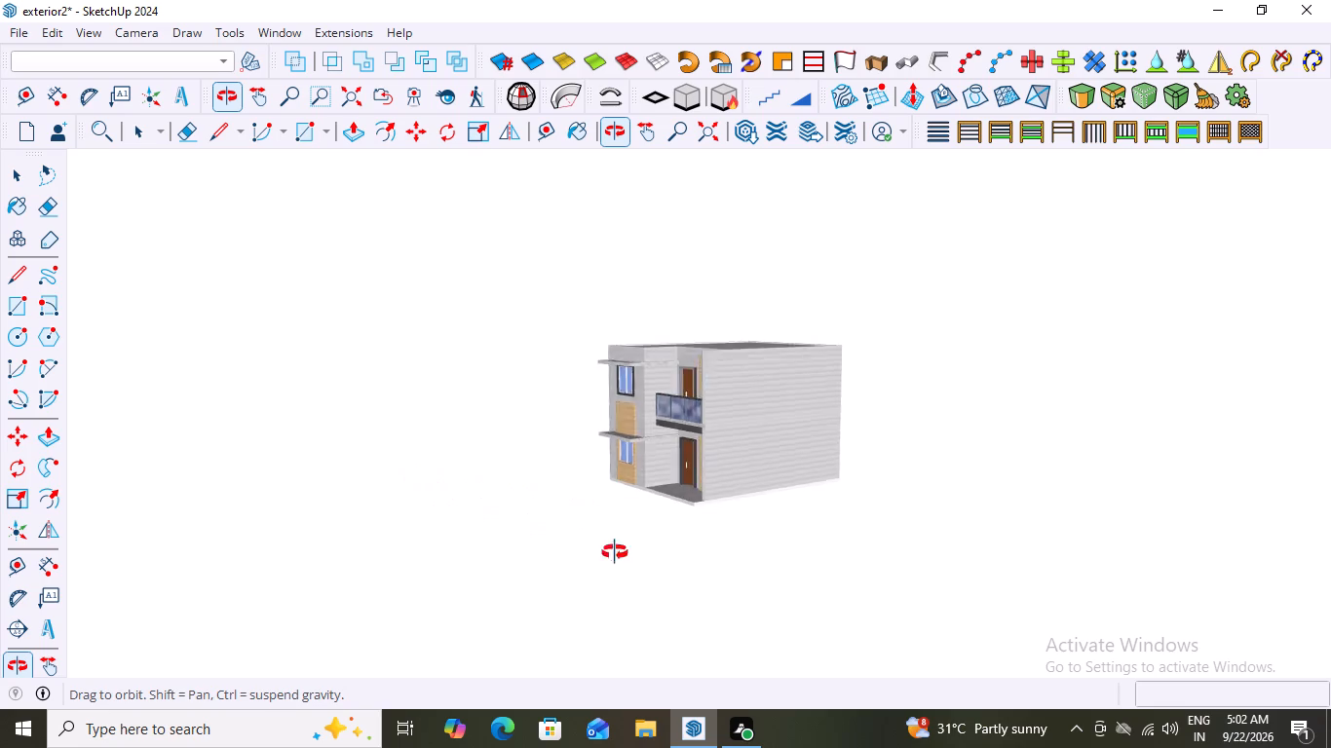
{"action": "middle_click_drag", "start_coordinate": [615, 552], "coordinate": [818, 576]}
{"action": "scroll", "coordinate": [751, 468], "scroll_direction": "up", "scroll_amount": 15}
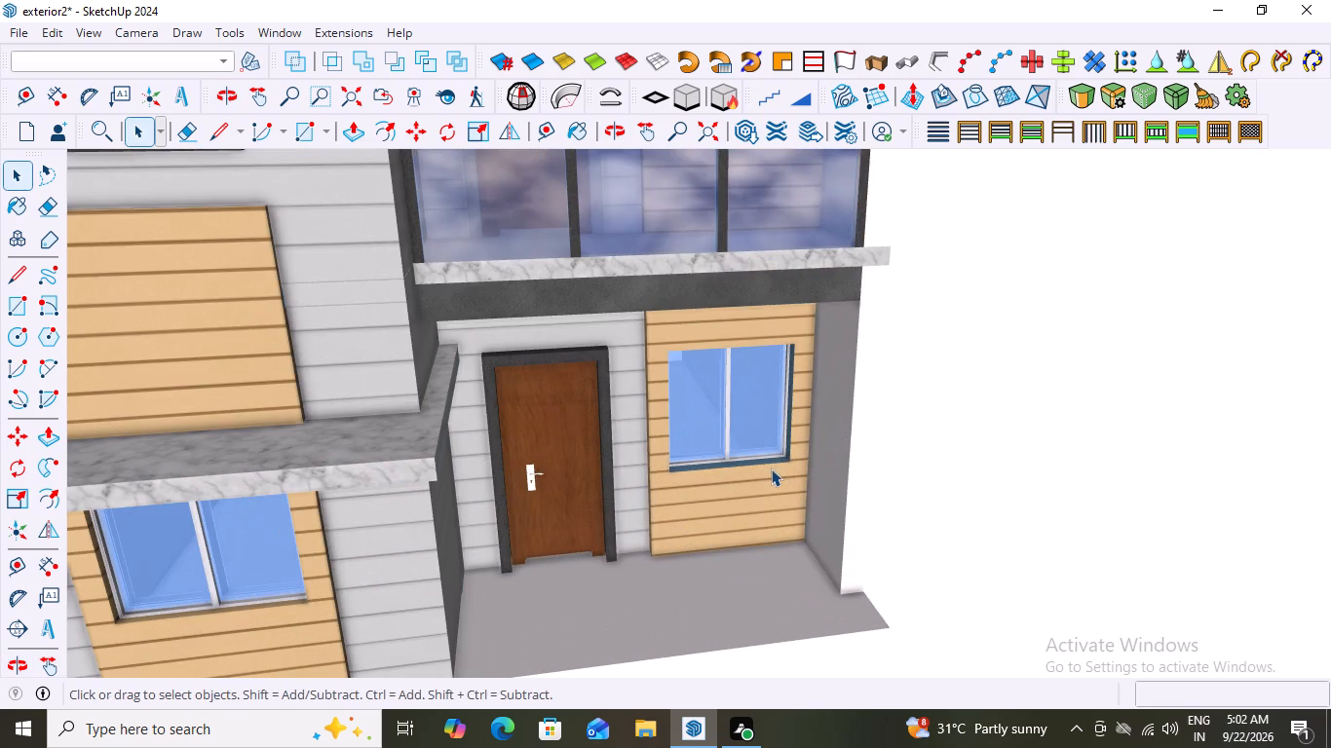
{"action": "middle_click_drag", "start_coordinate": [727, 468], "coordinate": [674, 426]}
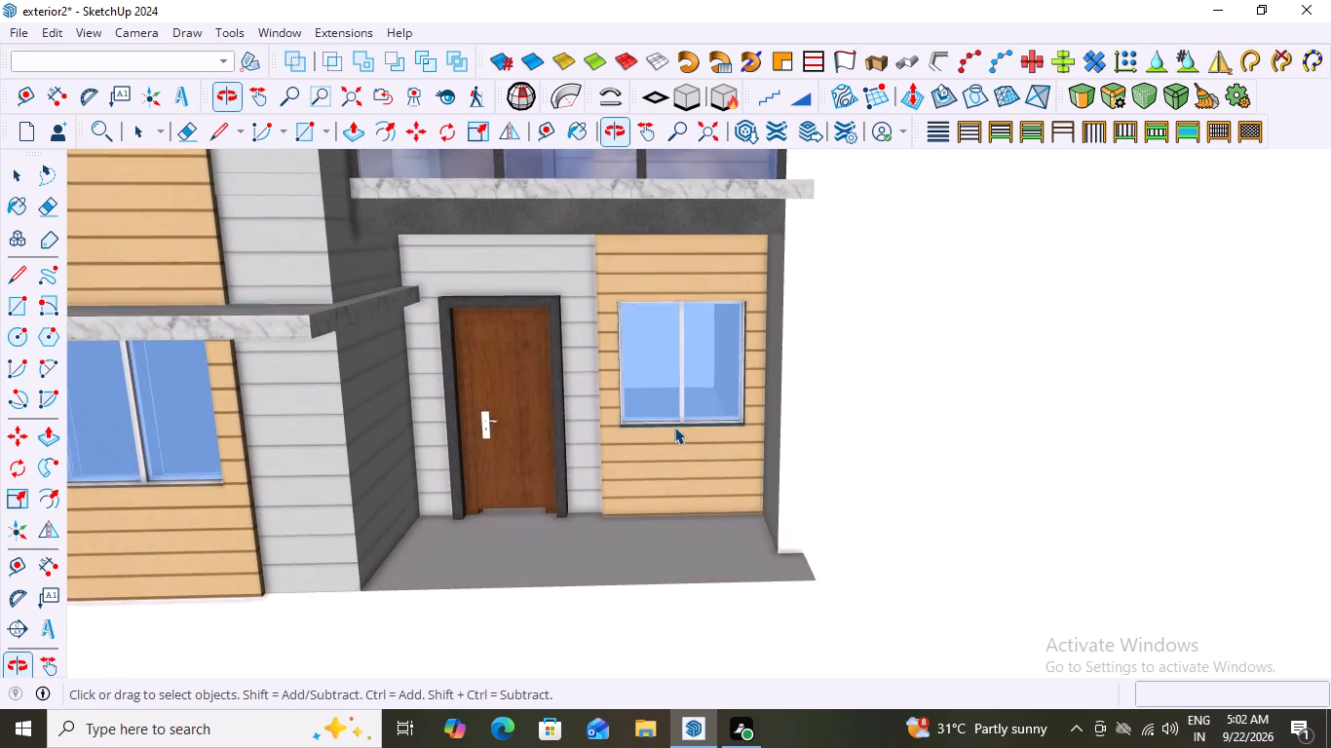
{"action": "scroll", "coordinate": [674, 427], "scroll_direction": "down", "scroll_amount": 7}
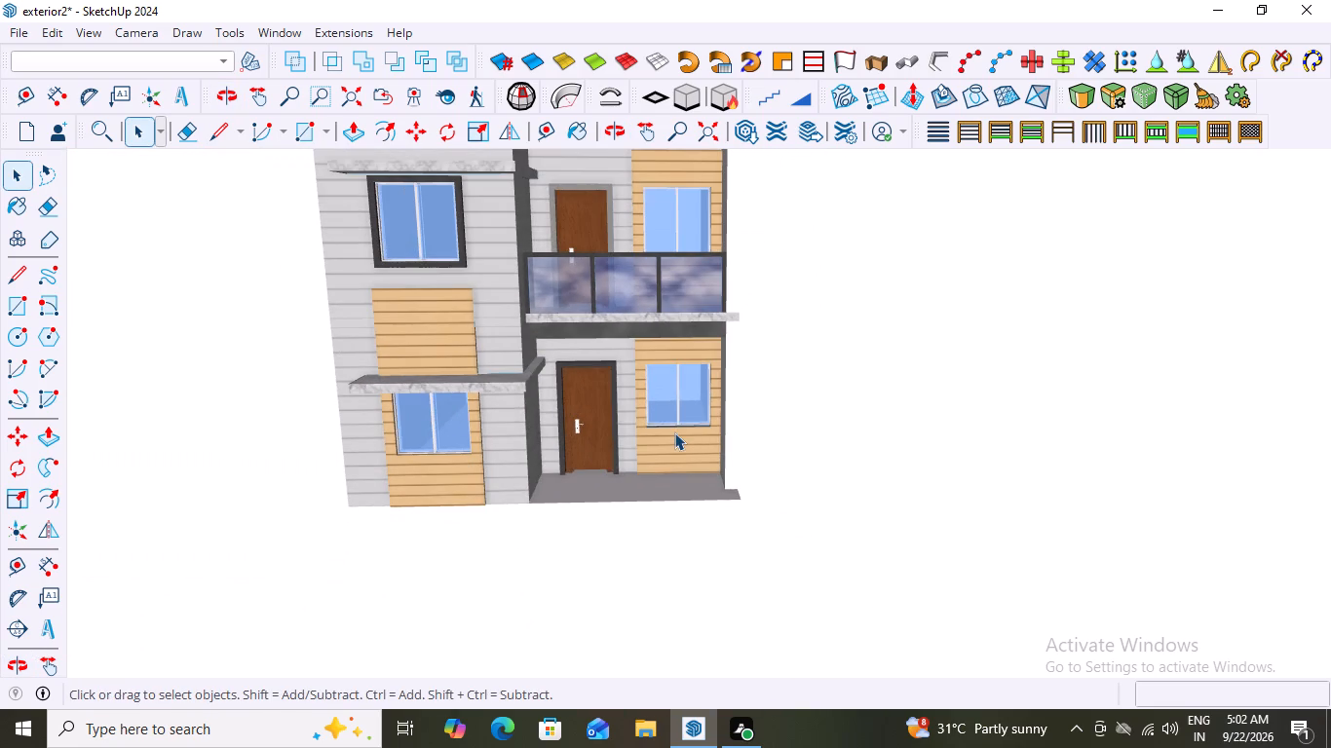
{"action": "scroll", "coordinate": [674, 432], "scroll_direction": "down", "scroll_amount": 1}
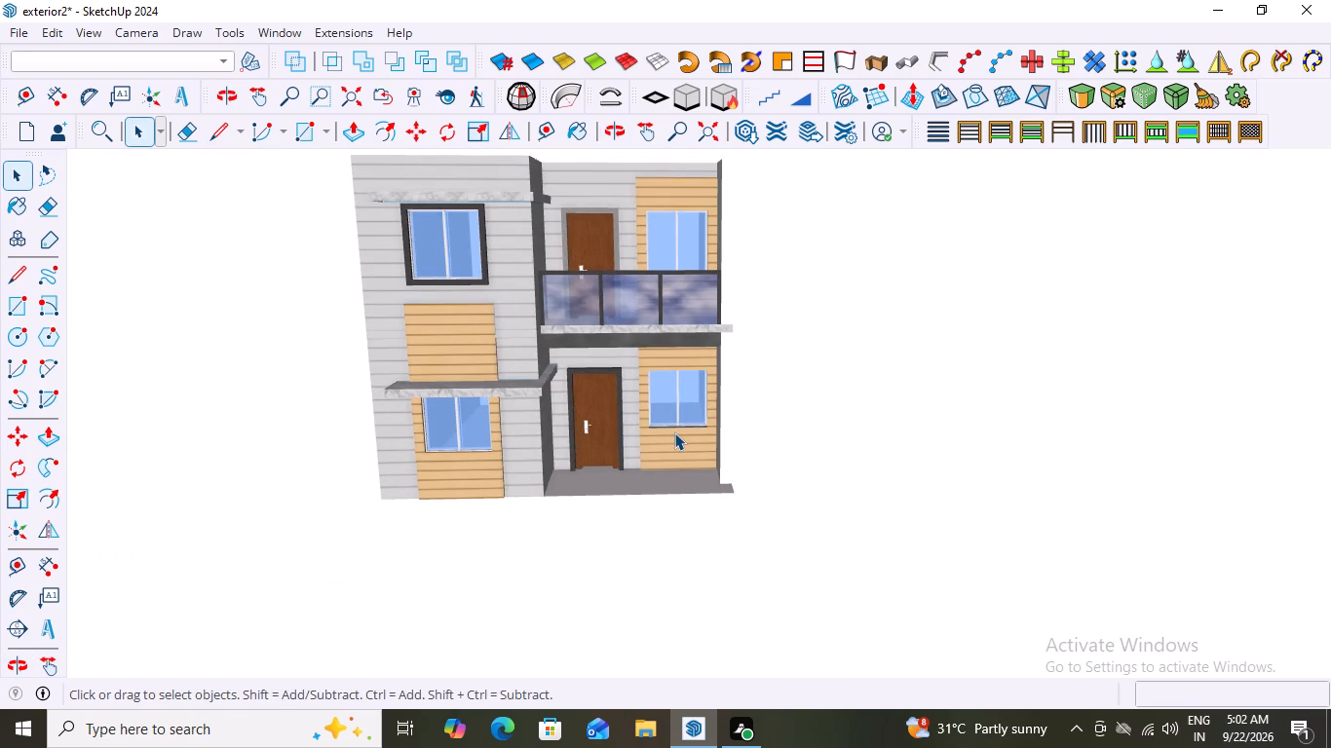
{"action": "scroll", "coordinate": [519, 185], "scroll_direction": "up", "scroll_amount": 6}
{"action": "scroll", "coordinate": [518, 270], "scroll_direction": "down", "scroll_amount": 5}
{"action": "scroll", "coordinate": [516, 355], "scroll_direction": "down", "scroll_amount": 3}
{"action": "middle_click_drag", "start_coordinate": [531, 382], "coordinate": [530, 318]}
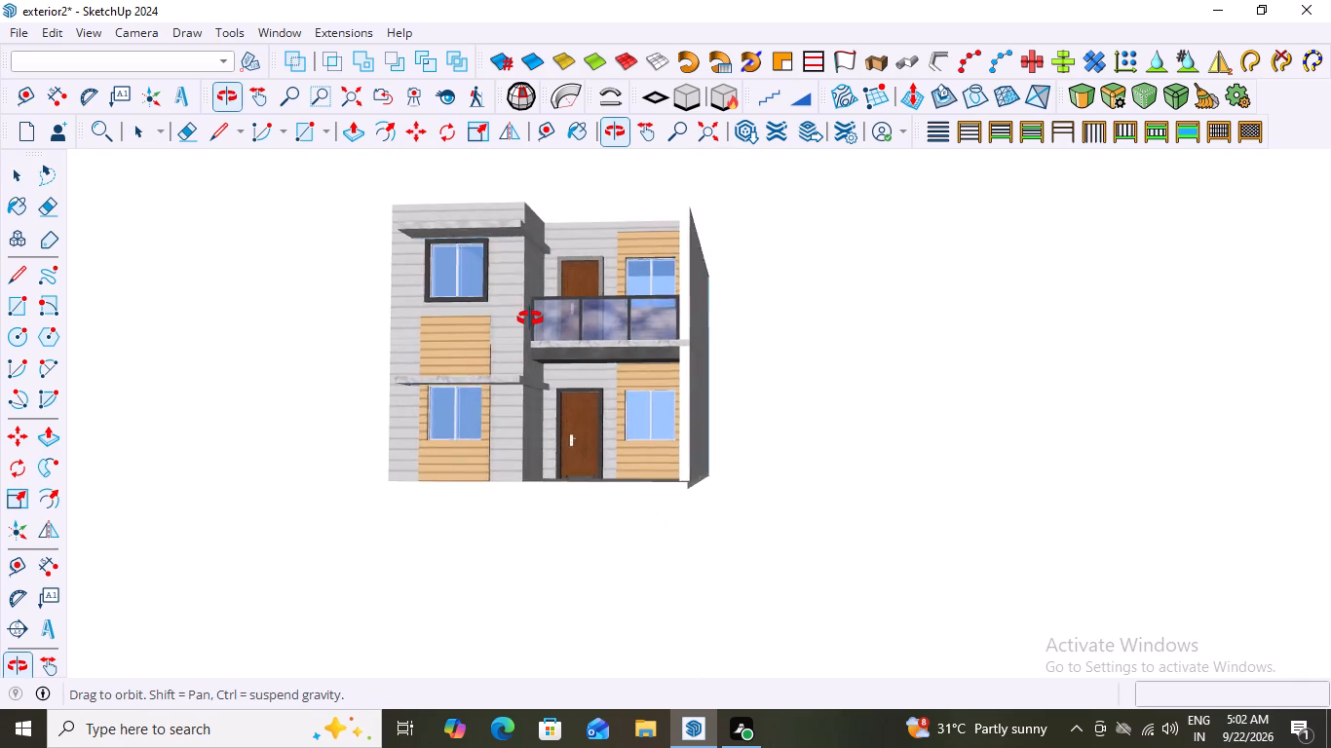
{"action": "middle_click_drag", "start_coordinate": [530, 318], "coordinate": [514, 330]}
{"action": "scroll", "coordinate": [487, 323], "scroll_direction": "up", "scroll_amount": 3}
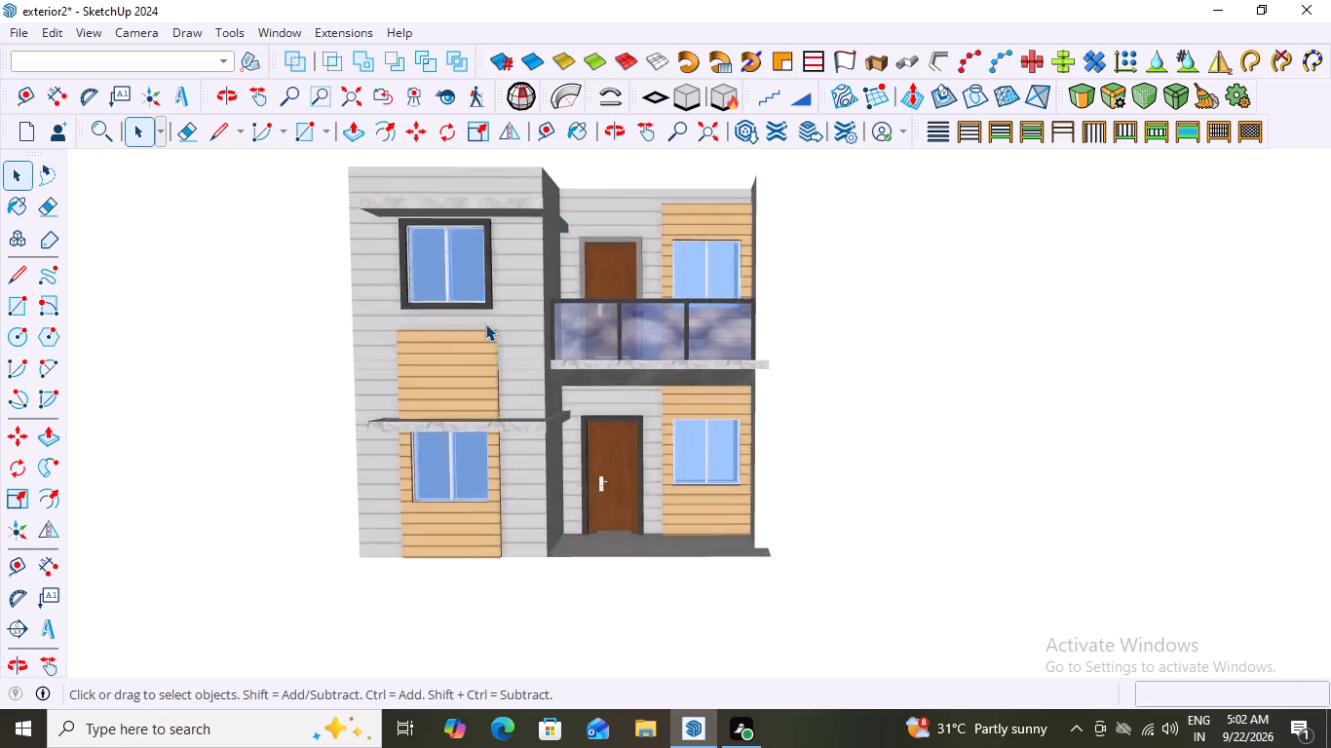
{"action": "scroll", "coordinate": [485, 323], "scroll_direction": "up", "scroll_amount": 4}
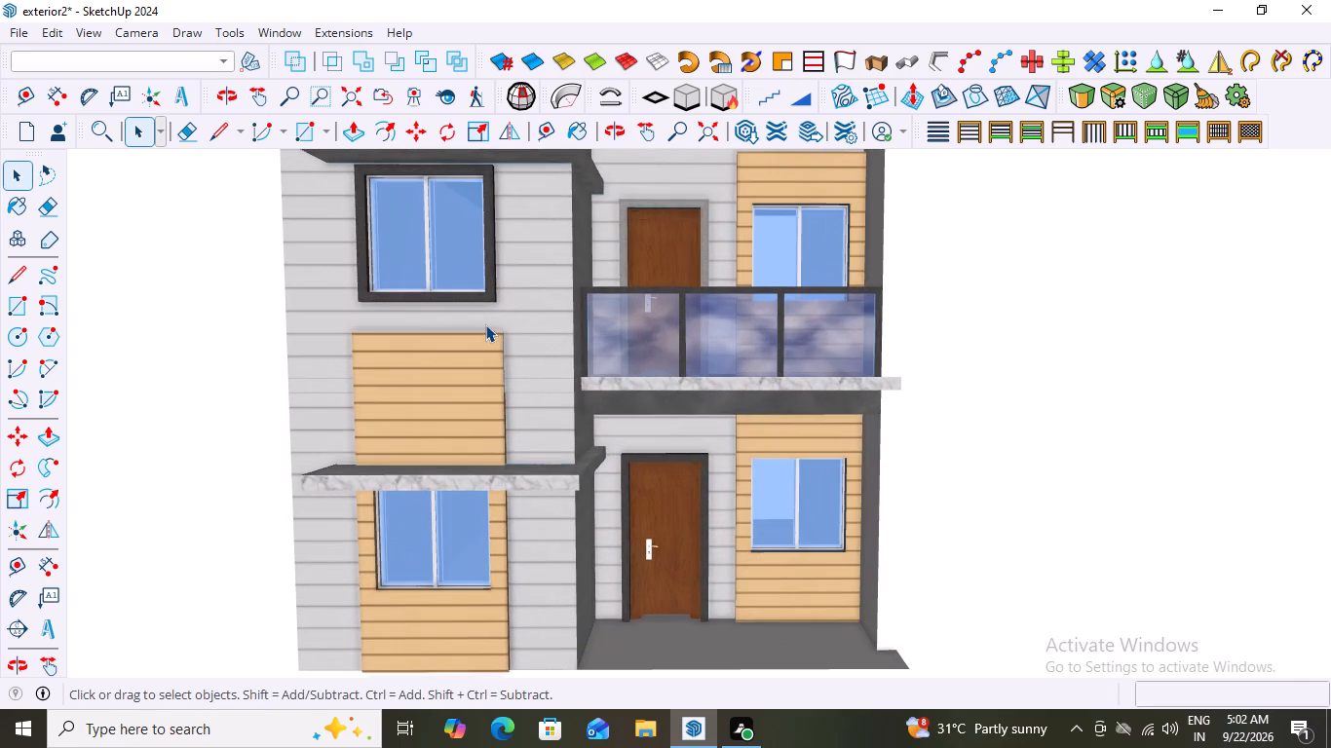
{"action": "scroll", "coordinate": [485, 324], "scroll_direction": "down", "scroll_amount": 8}
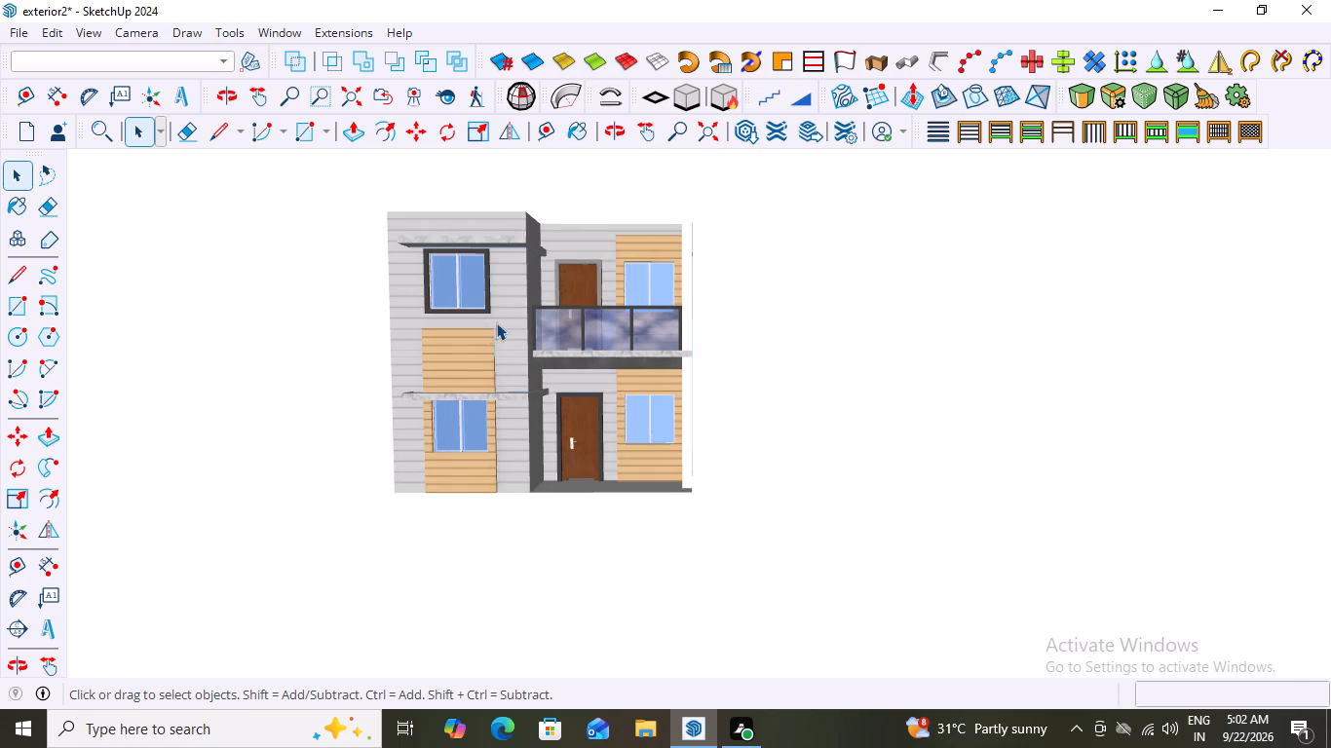
Reopen the Interior style's edge settings in the Default Tray and turn Edges back on.
{"action": "left_click", "coordinate": [356, 26]}
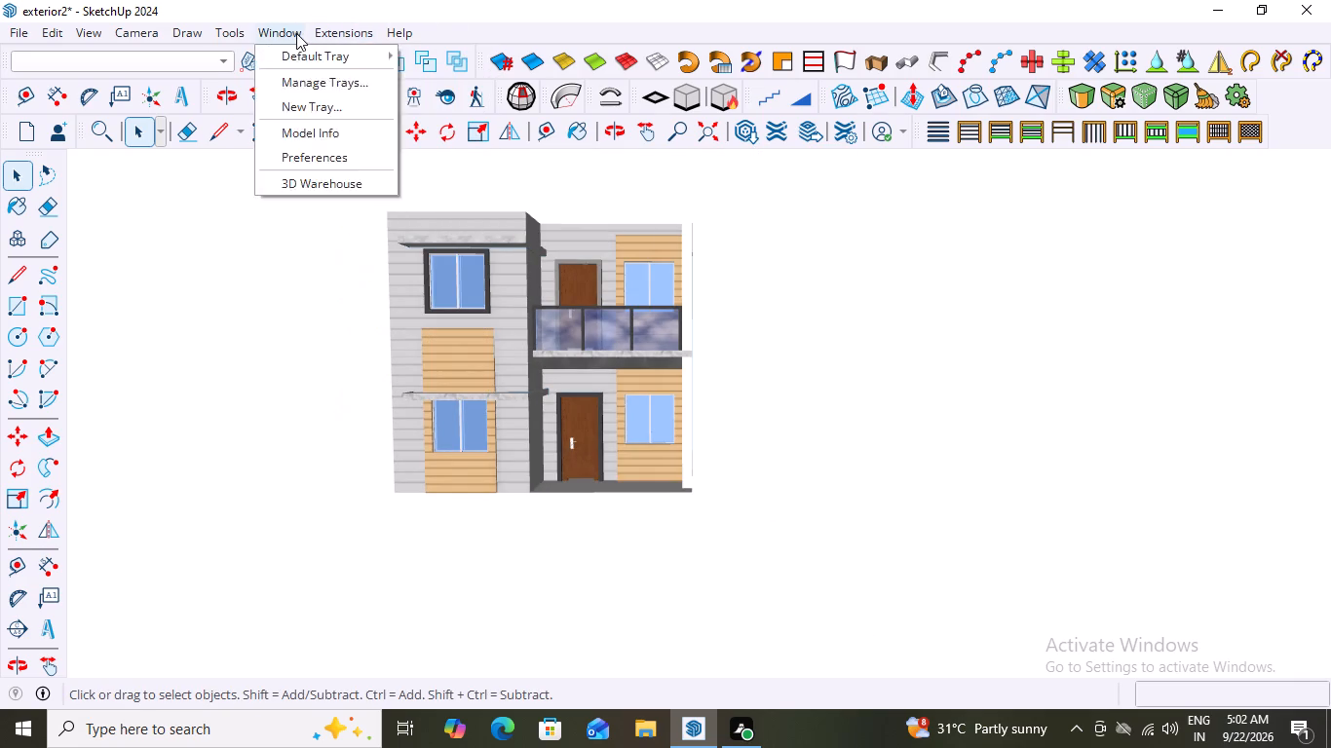
{"action": "left_click", "coordinate": [296, 33]}
{"action": "left_click", "coordinate": [281, 28]}
{"action": "left_click", "coordinate": [315, 52]}
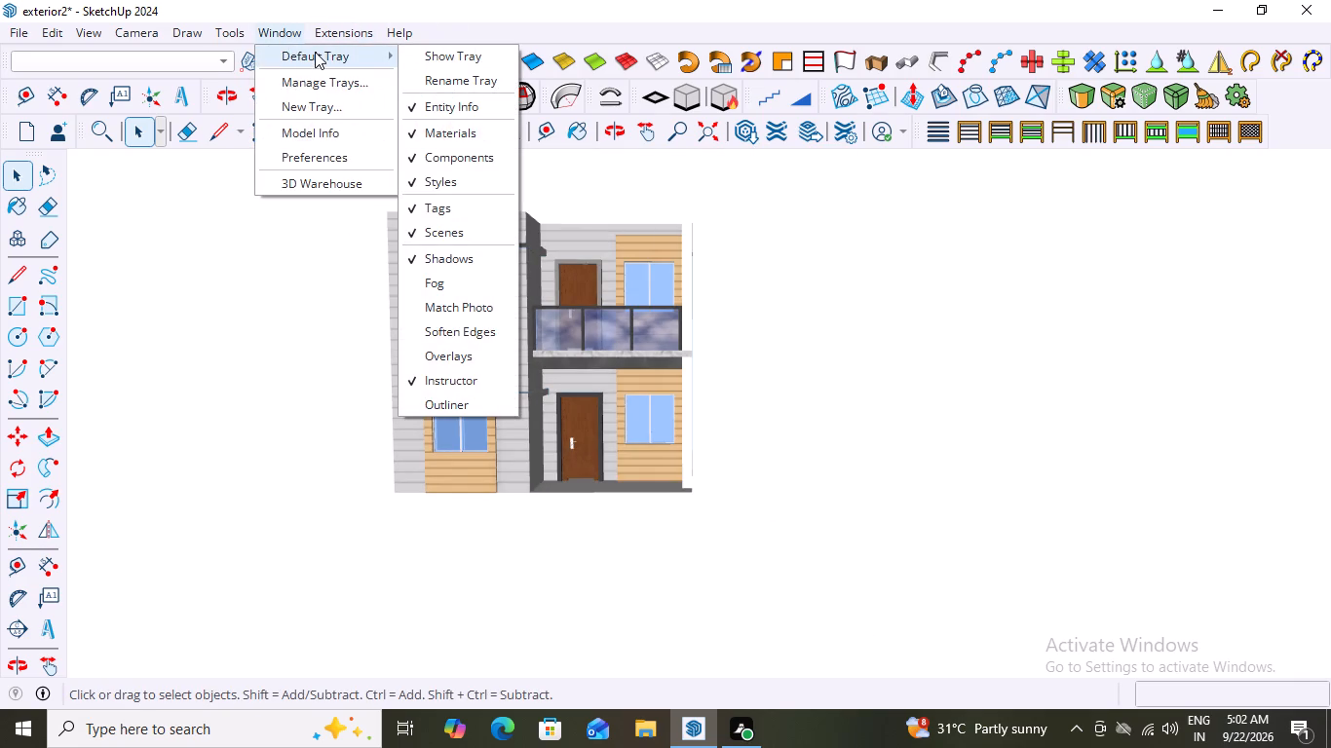
{"action": "left_click", "coordinate": [444, 185]}
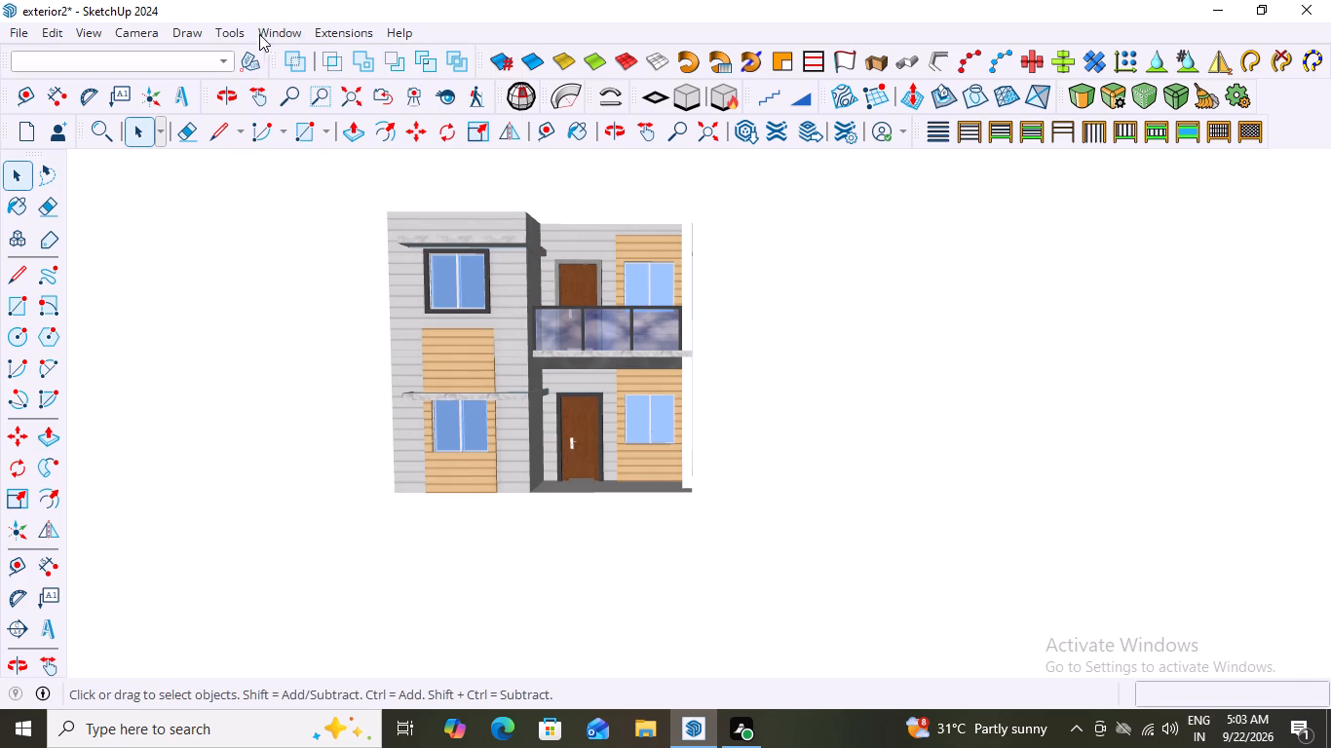
{"action": "left_click", "coordinate": [274, 24]}
{"action": "left_click", "coordinate": [315, 51]}
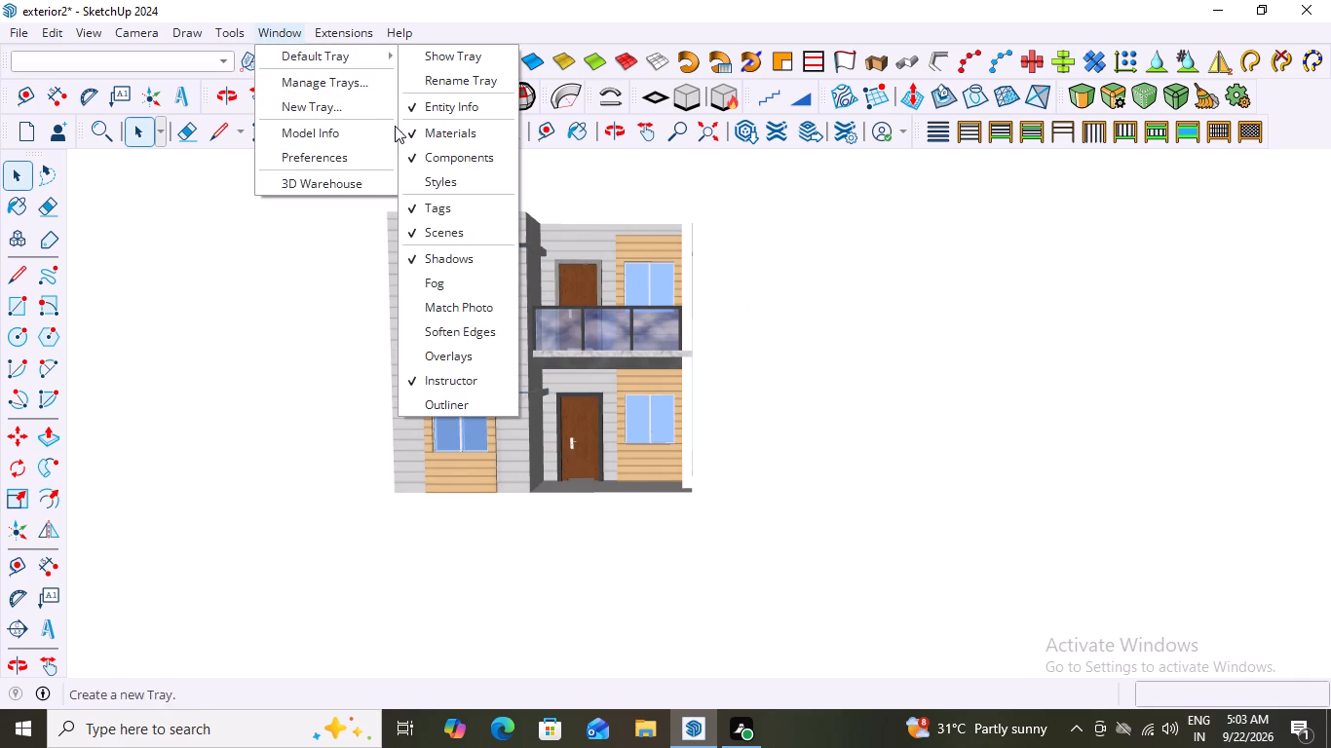
{"action": "left_click", "coordinate": [451, 179]}
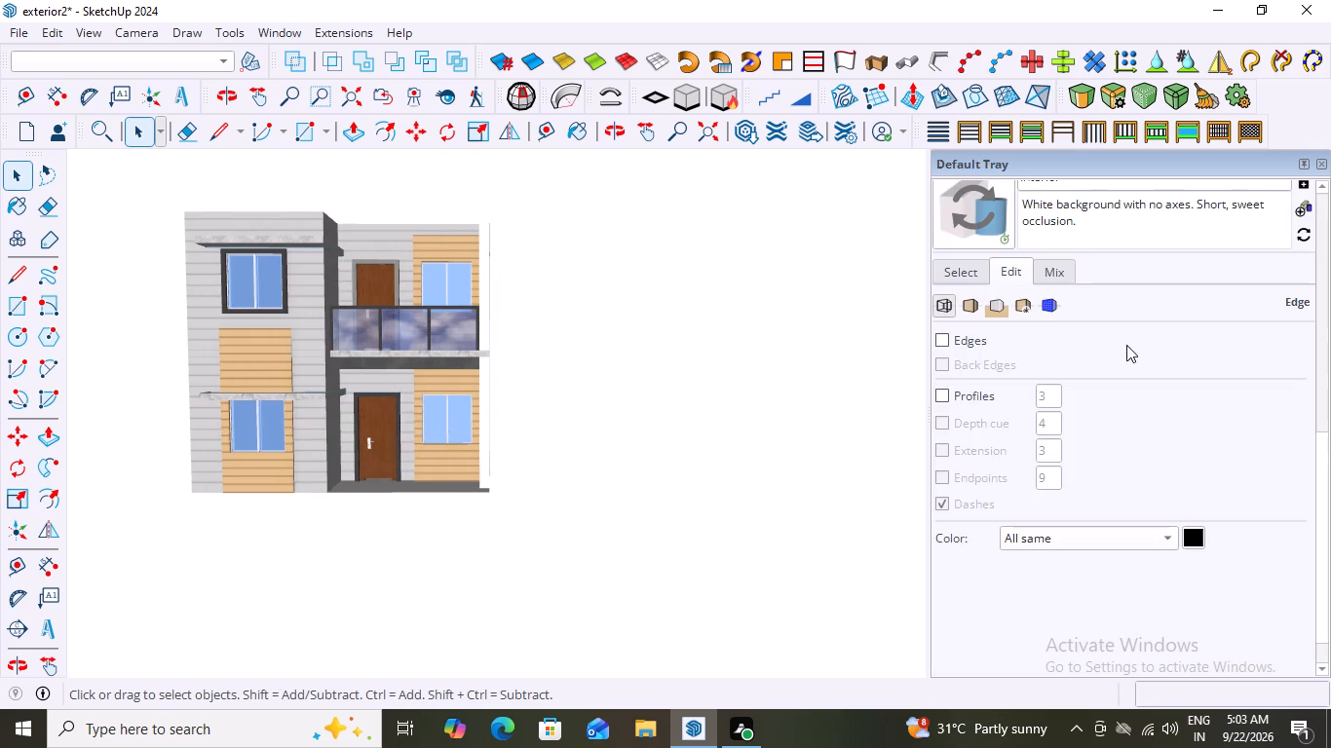
{"action": "left_click", "coordinate": [943, 334]}
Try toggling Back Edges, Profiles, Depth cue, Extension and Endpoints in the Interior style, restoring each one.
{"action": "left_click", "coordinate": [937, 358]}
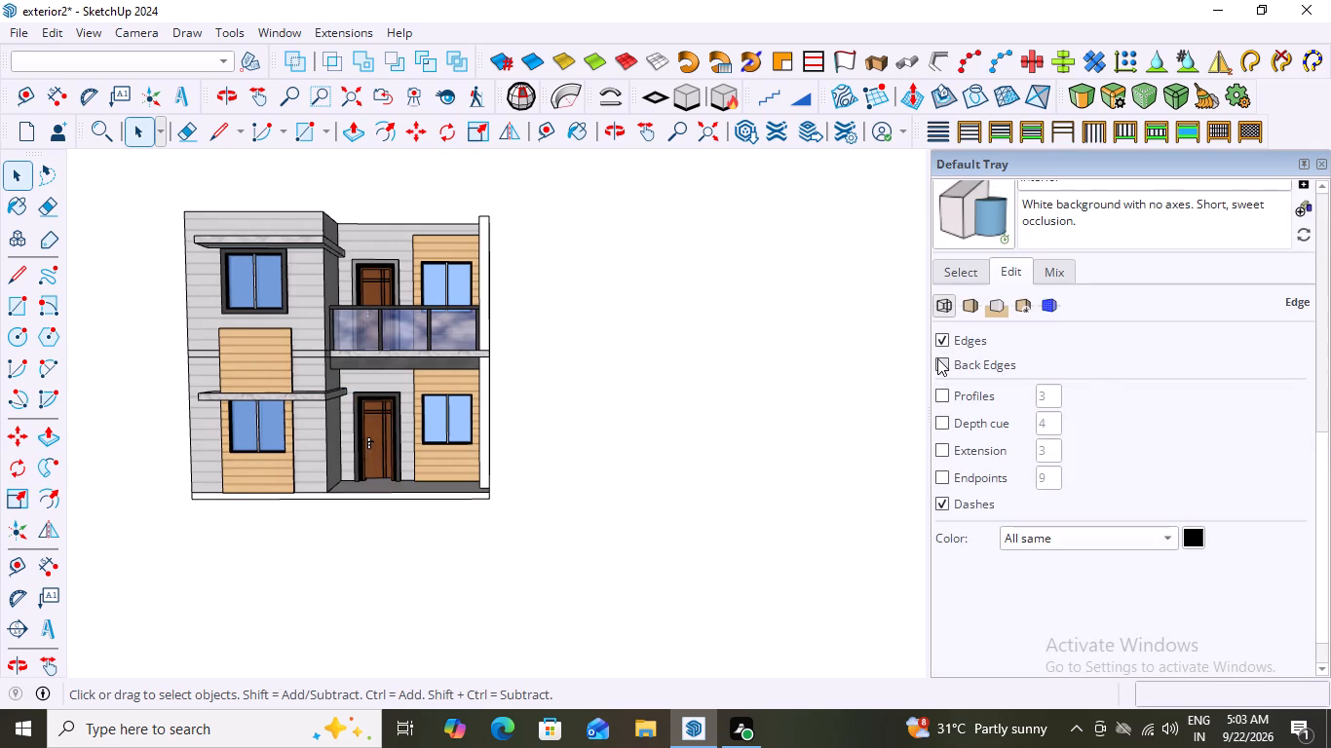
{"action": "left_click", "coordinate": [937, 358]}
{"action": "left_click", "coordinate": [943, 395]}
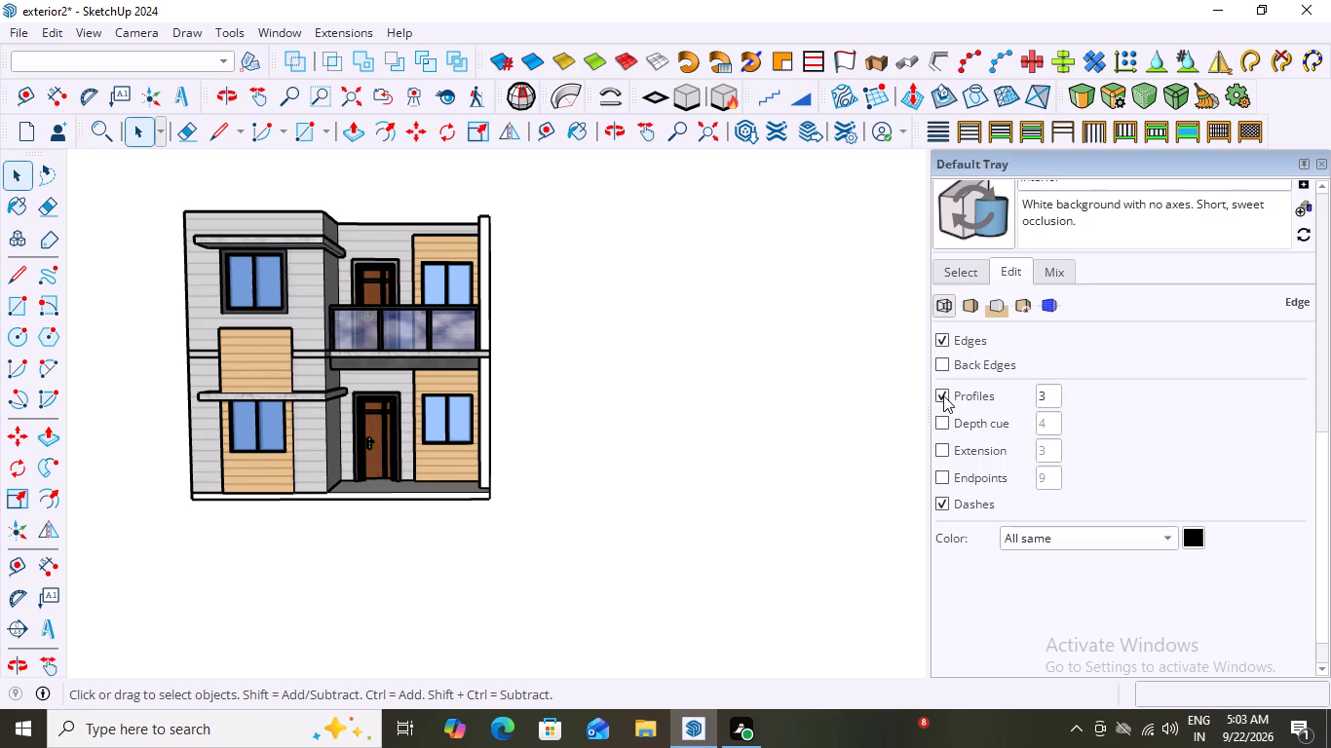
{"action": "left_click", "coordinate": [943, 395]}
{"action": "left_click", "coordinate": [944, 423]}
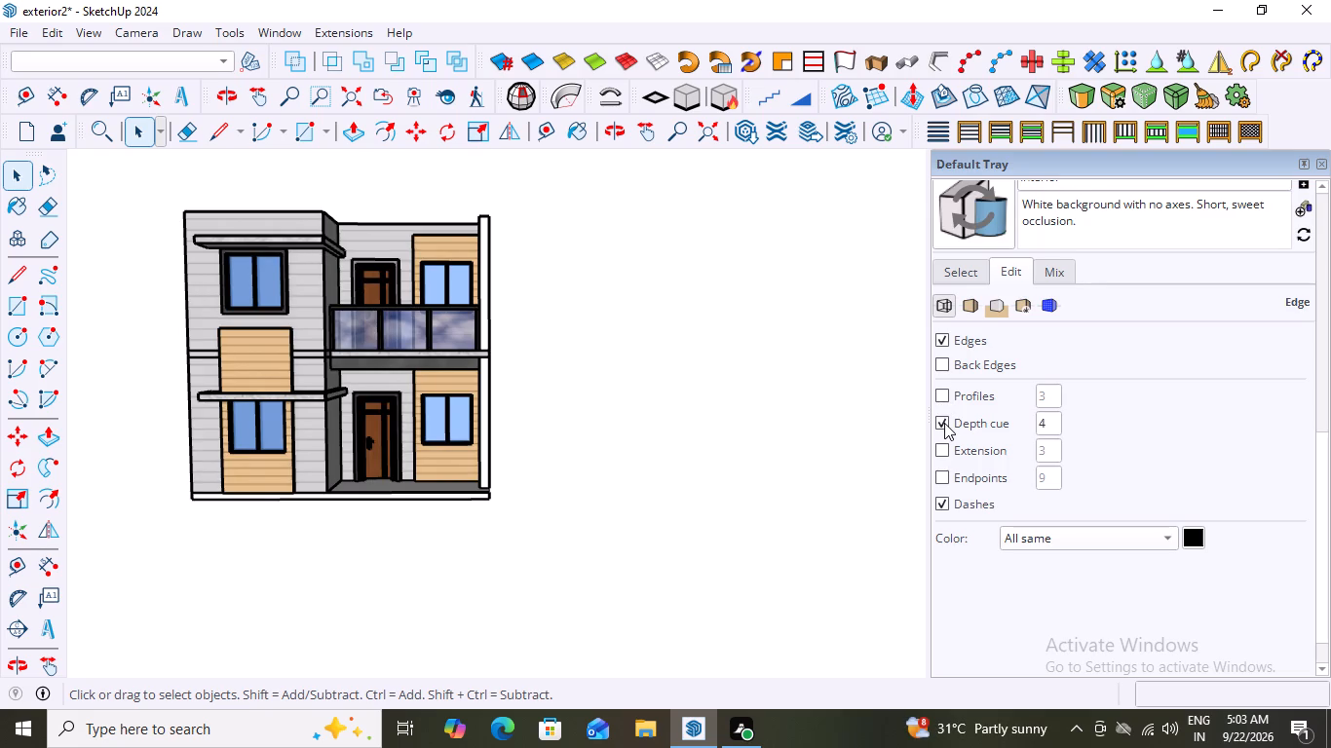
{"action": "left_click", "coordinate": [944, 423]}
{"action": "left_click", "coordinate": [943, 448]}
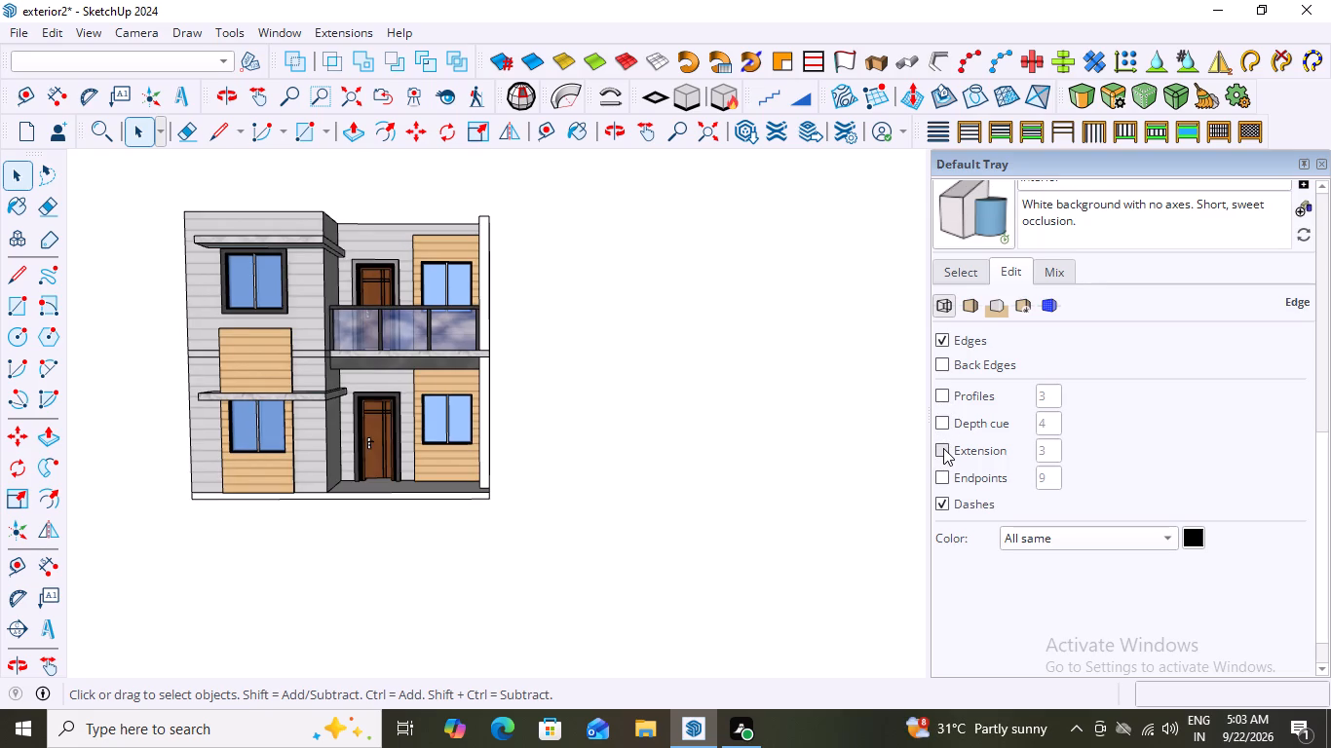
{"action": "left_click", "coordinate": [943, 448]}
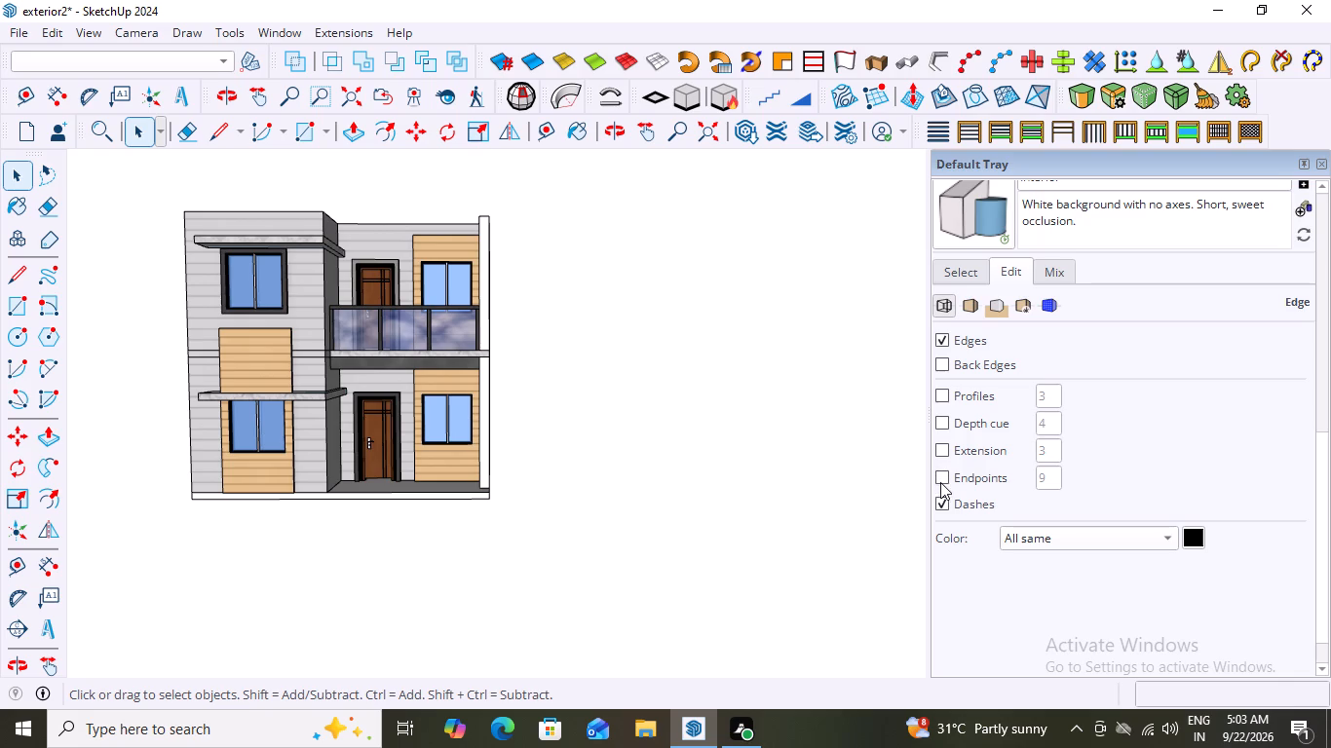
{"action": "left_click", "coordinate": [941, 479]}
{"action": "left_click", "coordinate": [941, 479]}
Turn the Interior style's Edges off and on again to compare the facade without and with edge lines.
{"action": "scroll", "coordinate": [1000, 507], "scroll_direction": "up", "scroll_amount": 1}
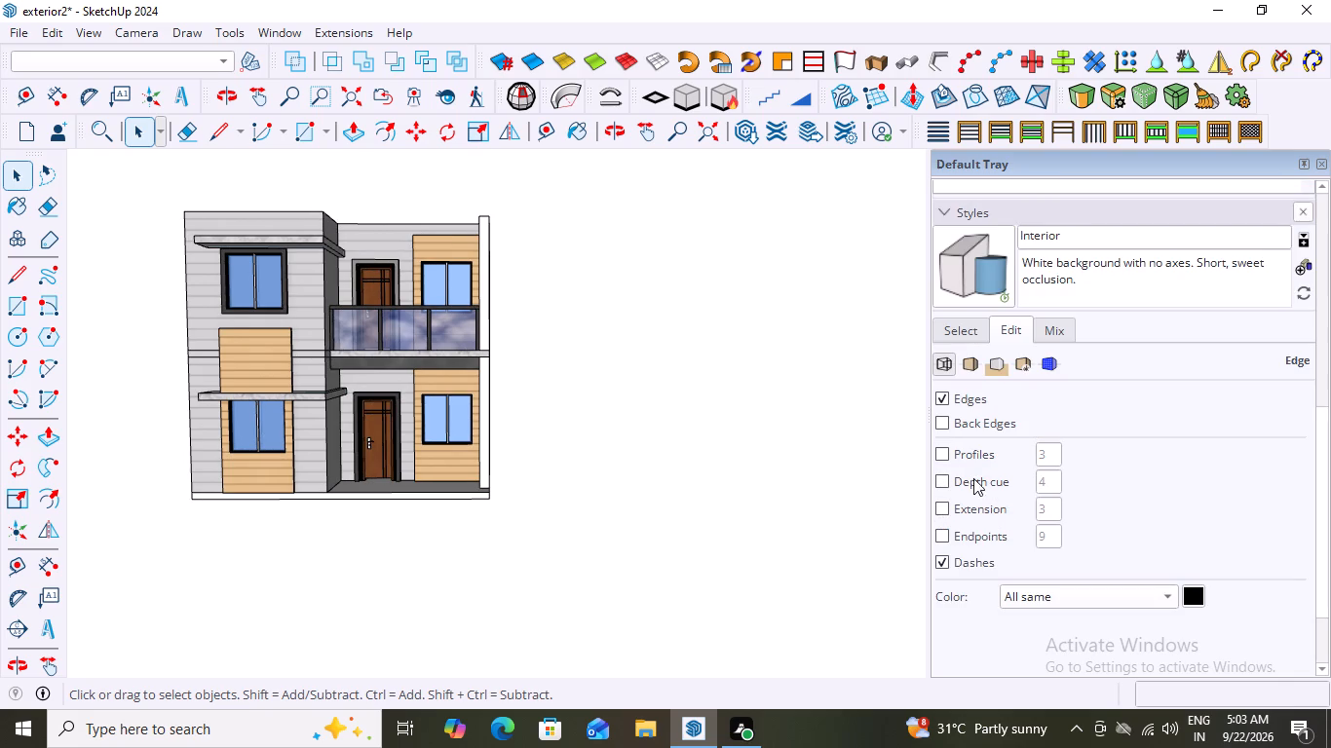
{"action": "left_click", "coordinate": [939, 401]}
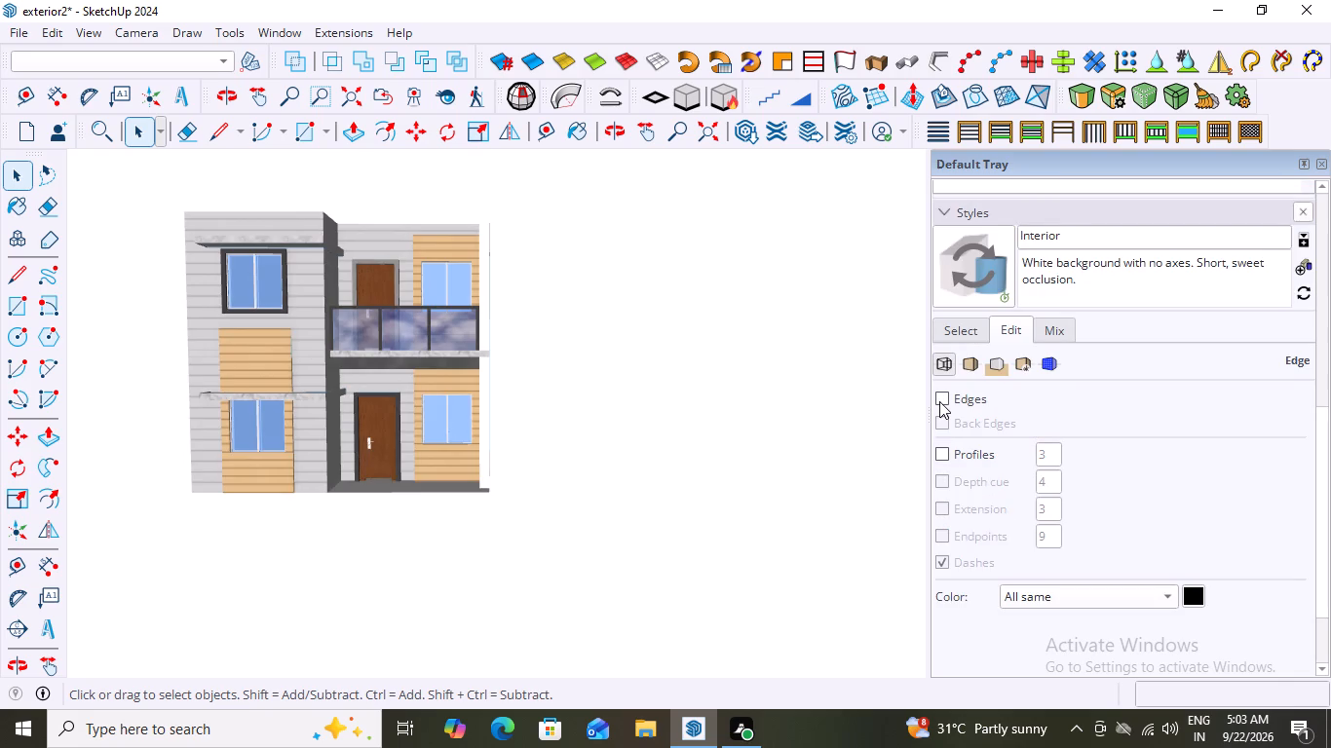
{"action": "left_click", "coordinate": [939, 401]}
Examine the house with edge lines from both side walls and the front facade.
{"action": "middle_click_drag", "start_coordinate": [651, 400], "coordinate": [500, 433]}
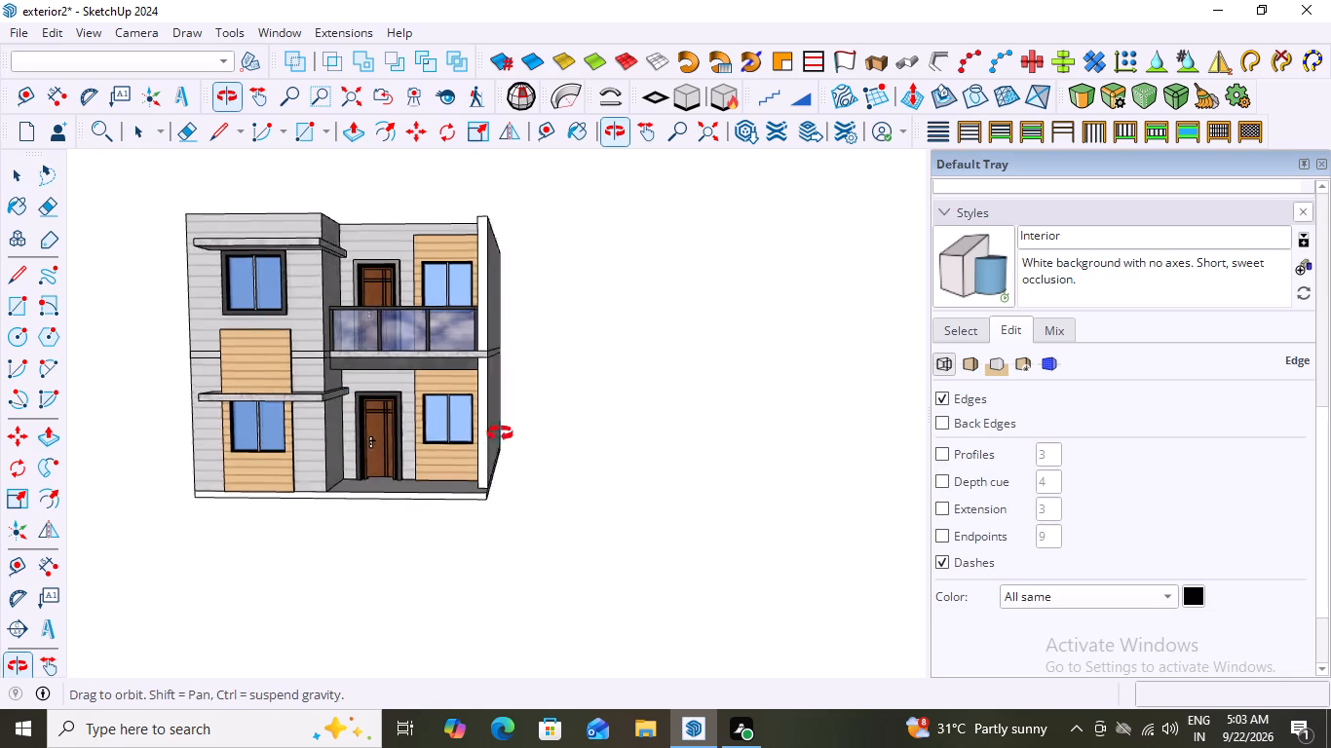
{"action": "middle_click_drag", "start_coordinate": [500, 433], "coordinate": [978, 396]}
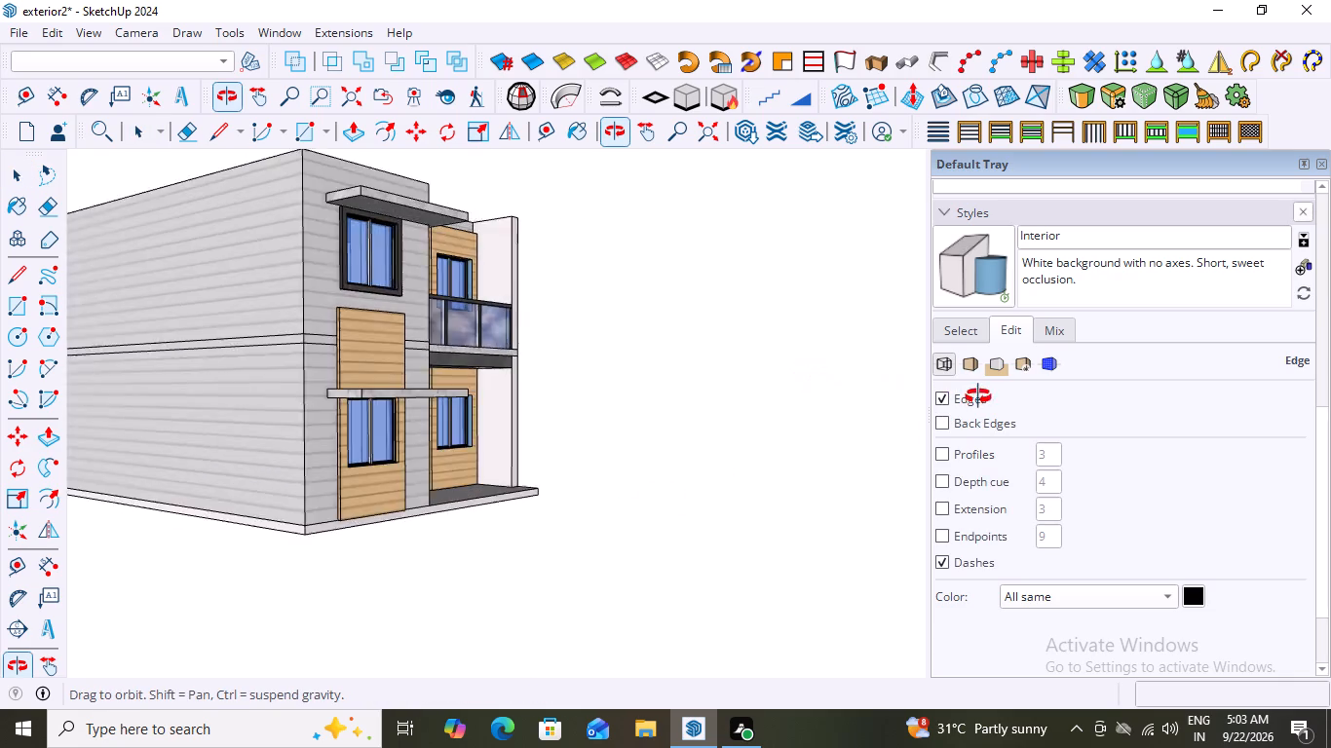
{"action": "middle_click_drag", "start_coordinate": [978, 396], "coordinate": [488, 460]}
{"action": "middle_click_drag", "start_coordinate": [565, 503], "coordinate": [606, 505]}
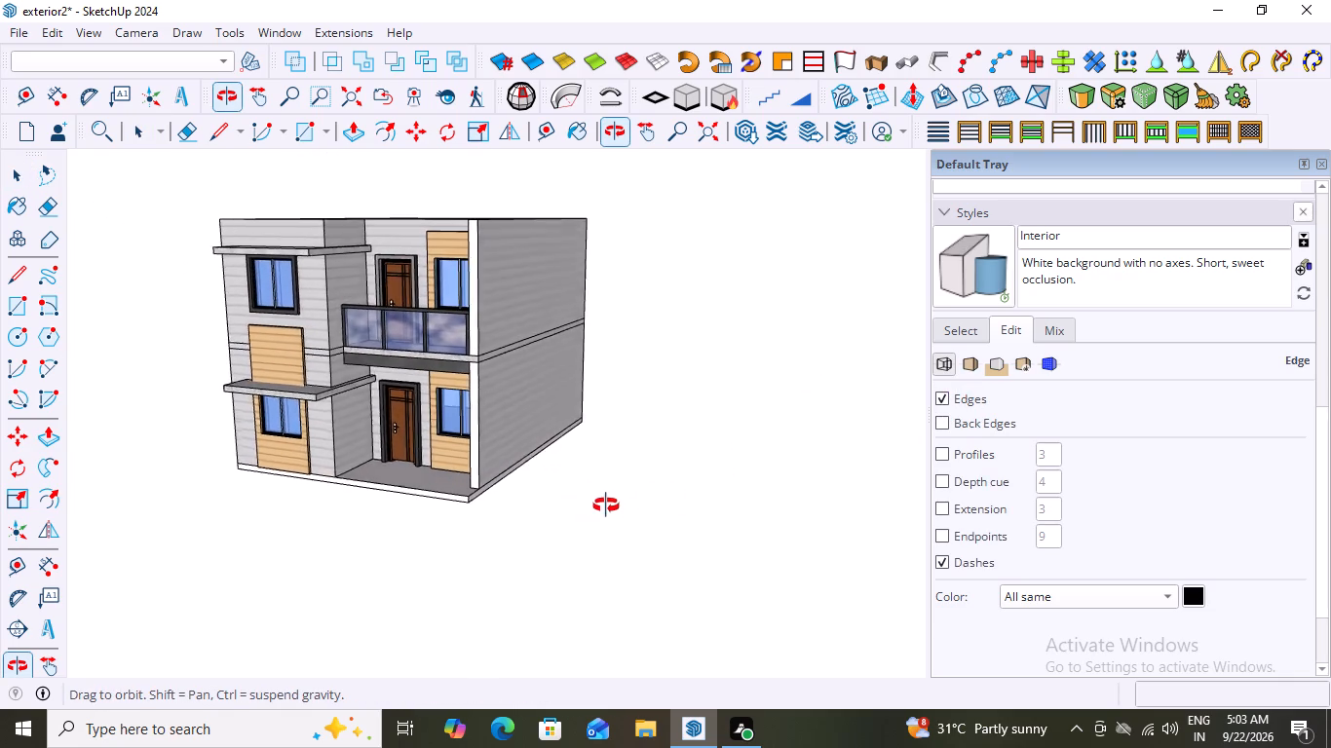
{"action": "middle_click_drag", "start_coordinate": [606, 505], "coordinate": [730, 505]}
{"action": "scroll", "coordinate": [635, 480], "scroll_direction": "up", "scroll_amount": 1}
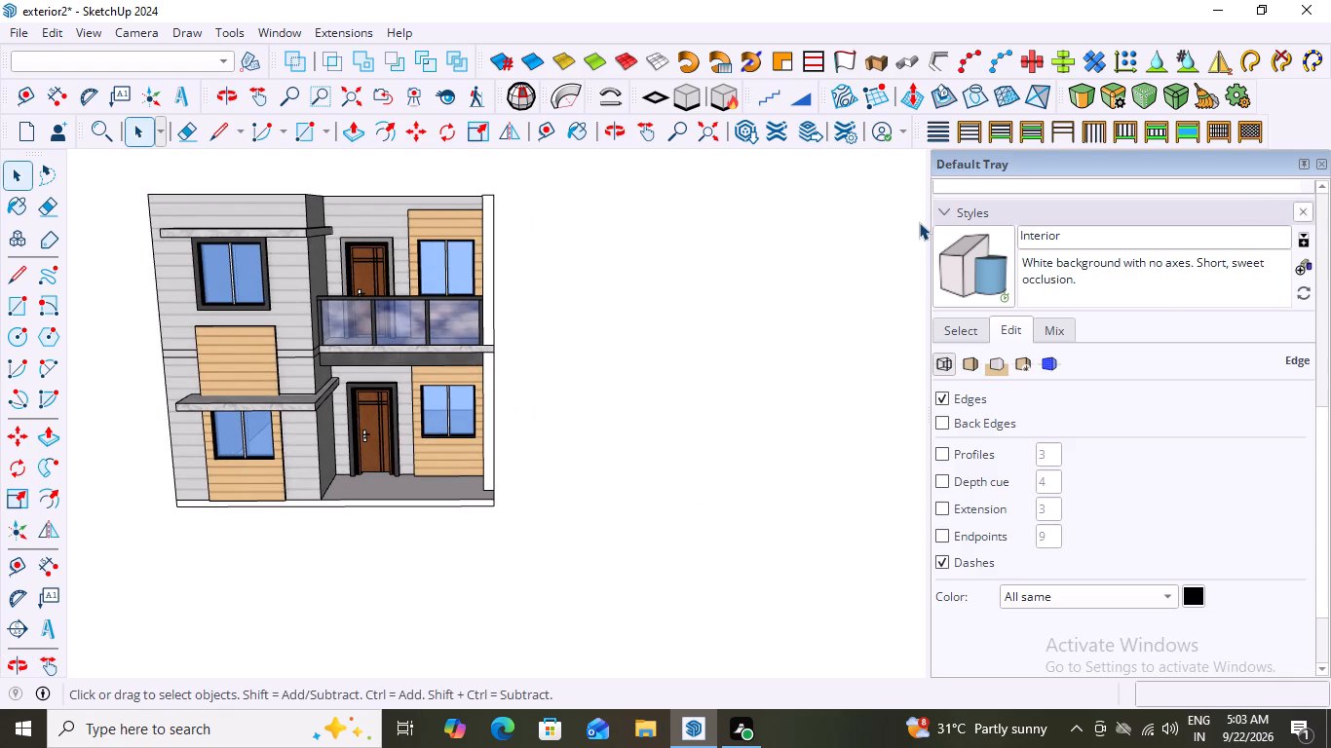
Collapse the Styles settings and close the Default Tray.
{"action": "left_click", "coordinate": [942, 210]}
{"action": "scroll", "coordinate": [1125, 430], "scroll_direction": "down", "scroll_amount": 3}
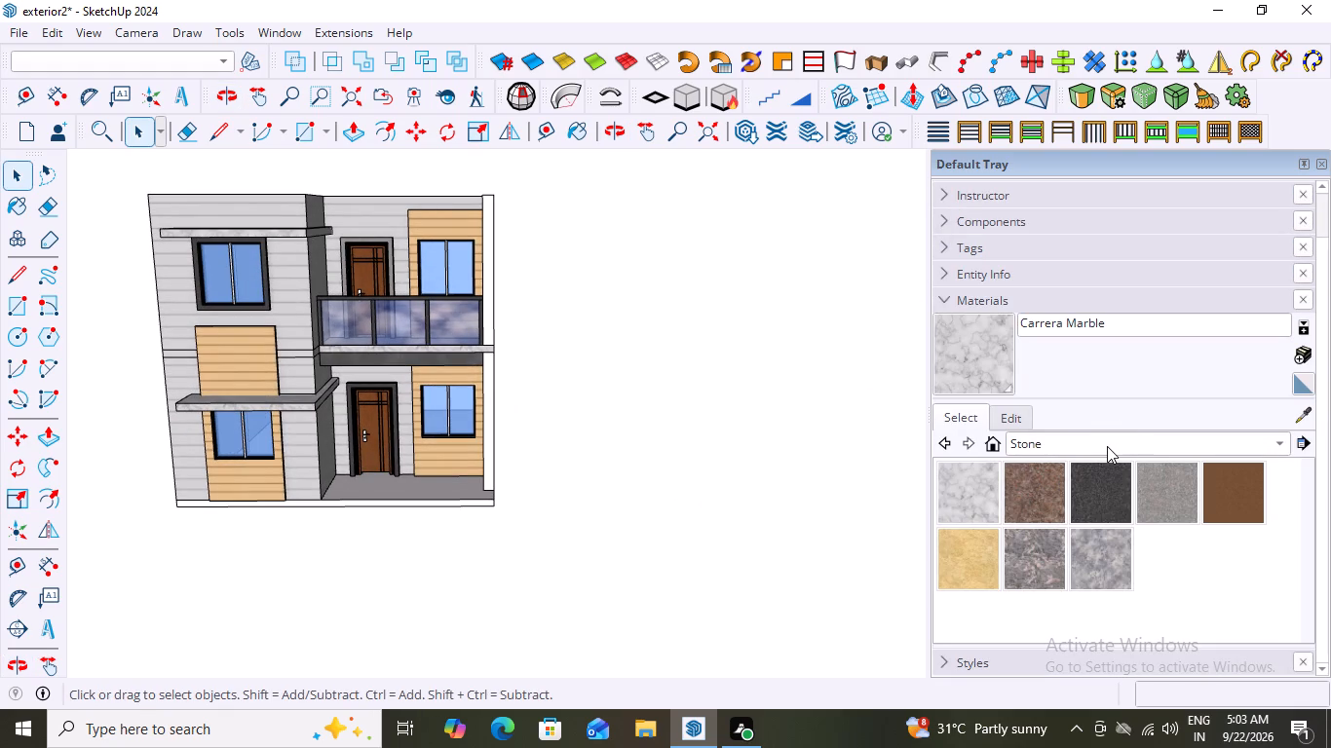
{"action": "scroll", "coordinate": [1107, 446], "scroll_direction": "down", "scroll_amount": 2}
{"action": "left_click", "coordinate": [1317, 161]}
Examine the whole house with edge lines from a distance, checking its front, side and roof.
{"action": "scroll", "coordinate": [673, 363], "scroll_direction": "down", "scroll_amount": 3}
{"action": "middle_click_drag", "start_coordinate": [633, 377], "coordinate": [628, 334]}
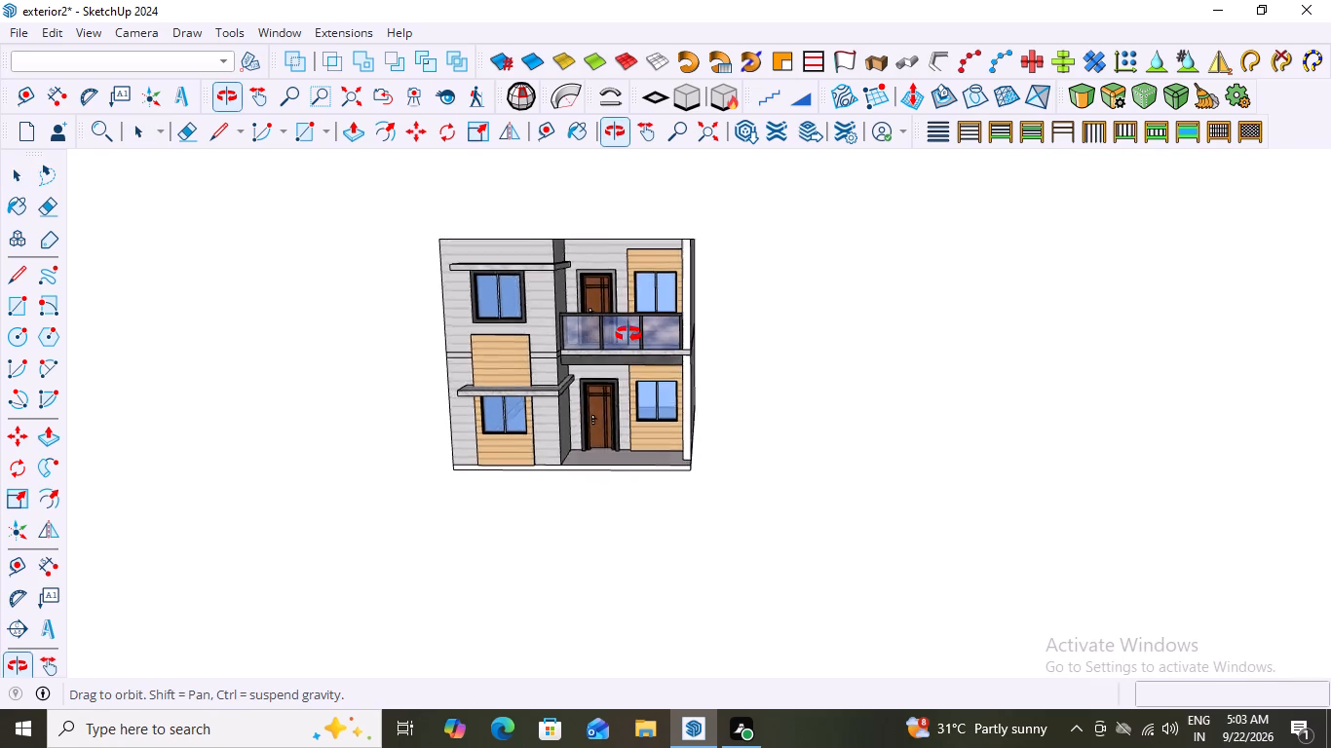
{"action": "middle_click_drag", "start_coordinate": [628, 334], "coordinate": [619, 379]}
{"action": "scroll", "coordinate": [627, 378], "scroll_direction": "down", "scroll_amount": 15}
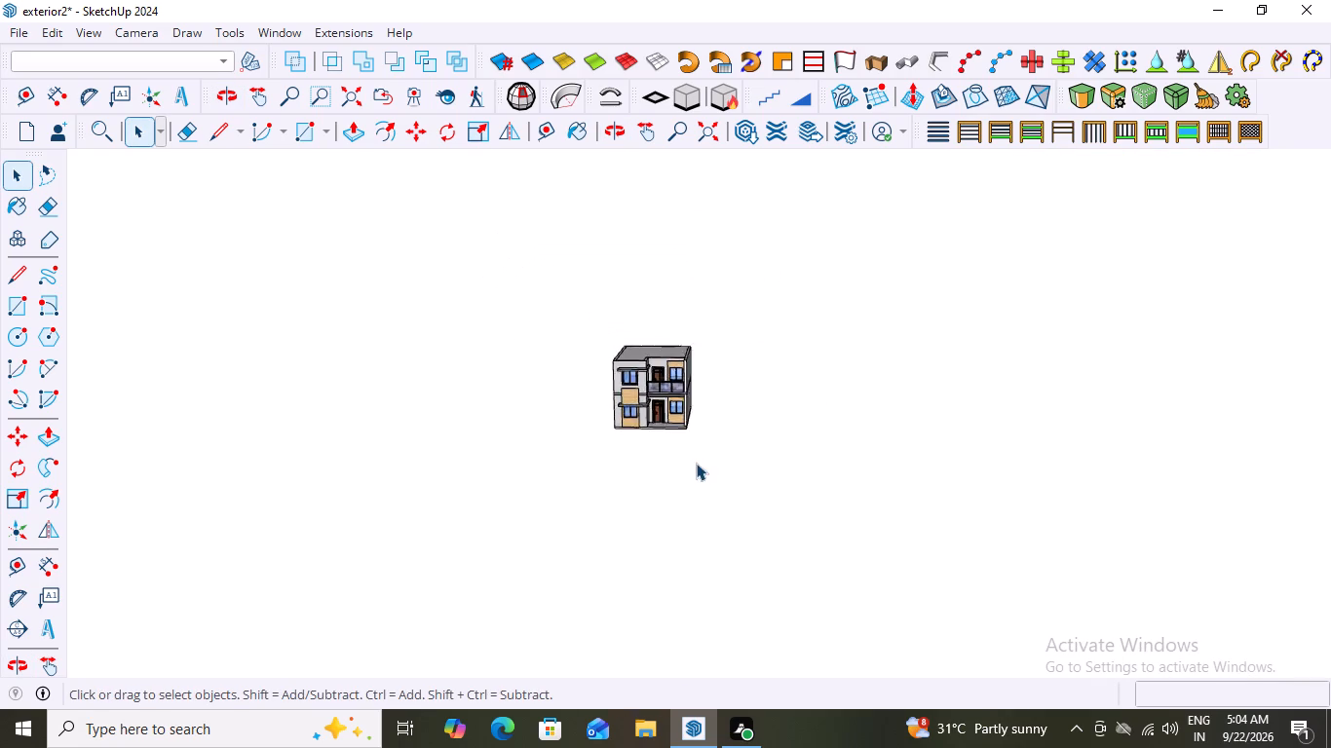
{"action": "scroll", "coordinate": [696, 463], "scroll_direction": "down", "scroll_amount": 11}
{"action": "middle_click_drag", "start_coordinate": [716, 433], "coordinate": [784, 374]}
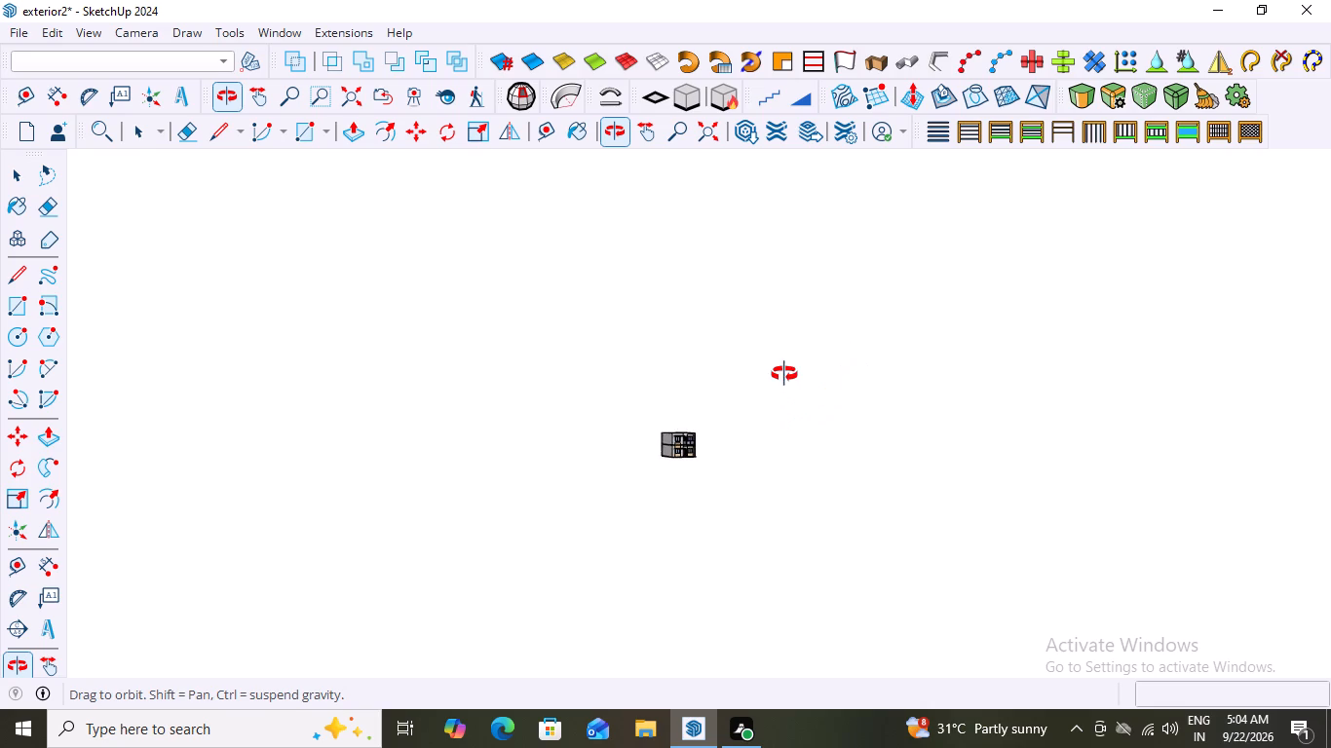
{"action": "middle_click_drag", "start_coordinate": [784, 374], "coordinate": [719, 399]}
{"action": "scroll", "coordinate": [739, 454], "scroll_direction": "up", "scroll_amount": 17}
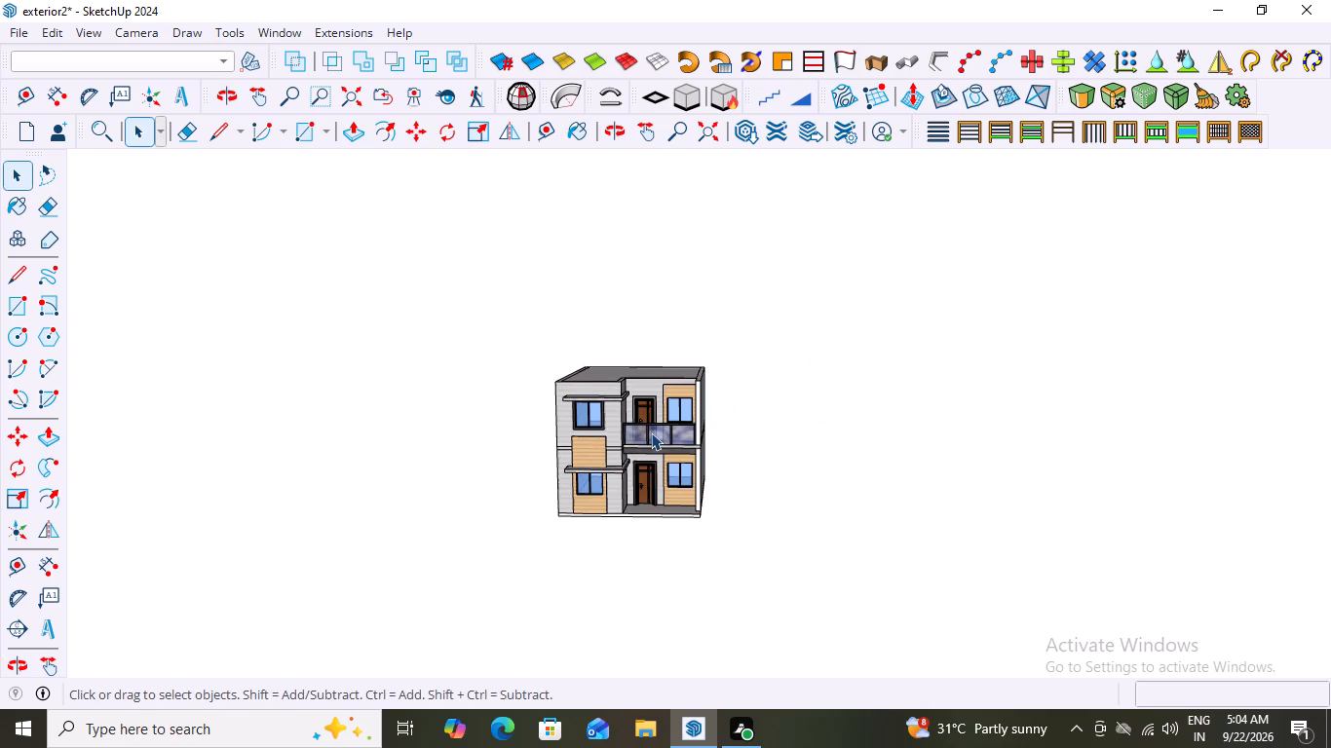
Examine the front facade up close and the whole house from a distance, orbiting around its front and side.
{"action": "scroll", "coordinate": [735, 451], "scroll_direction": "up", "scroll_amount": 1}
{"action": "scroll", "coordinate": [746, 452], "scroll_direction": "down", "scroll_amount": 3}
{"action": "scroll", "coordinate": [721, 465], "scroll_direction": "up", "scroll_amount": 11}
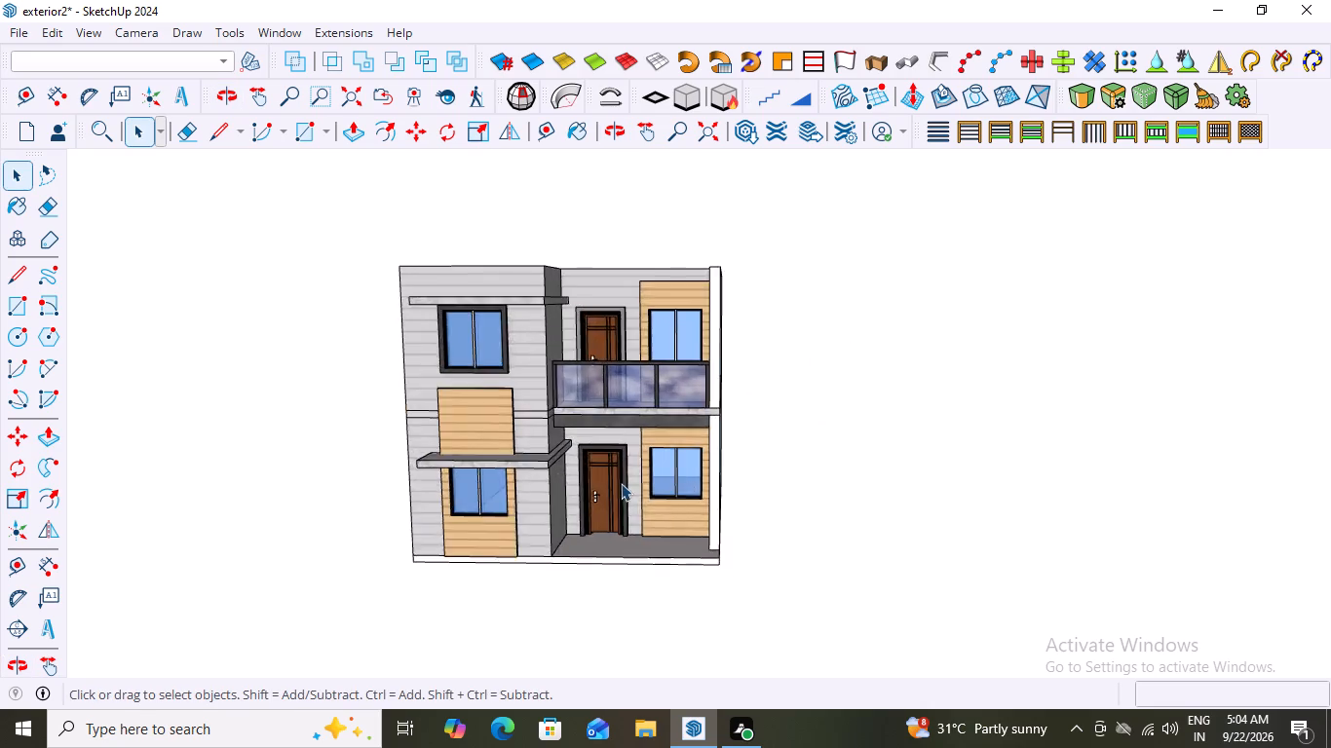
{"action": "scroll", "coordinate": [621, 483], "scroll_direction": "up", "scroll_amount": 2}
{"action": "middle_click_drag", "start_coordinate": [647, 479], "coordinate": [690, 488]}
{"action": "scroll", "coordinate": [690, 488], "scroll_direction": "down", "scroll_amount": 15}
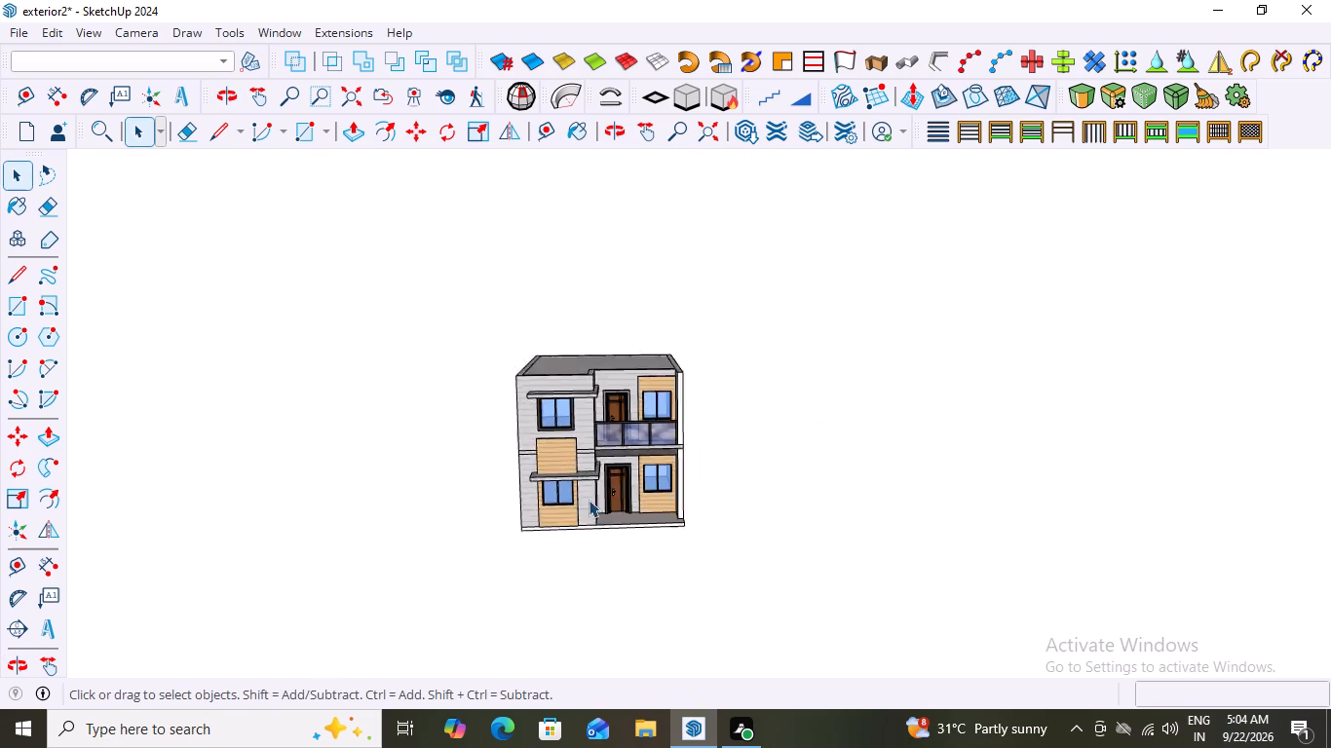
{"action": "scroll", "coordinate": [589, 500], "scroll_direction": "down", "scroll_amount": 20}
{"action": "scroll", "coordinate": [589, 500], "scroll_direction": "down", "scroll_amount": 6}
{"action": "scroll", "coordinate": [257, 542], "scroll_direction": "down", "scroll_amount": 1}
{"action": "middle_click_drag", "start_coordinate": [398, 542], "coordinate": [1000, 534]}
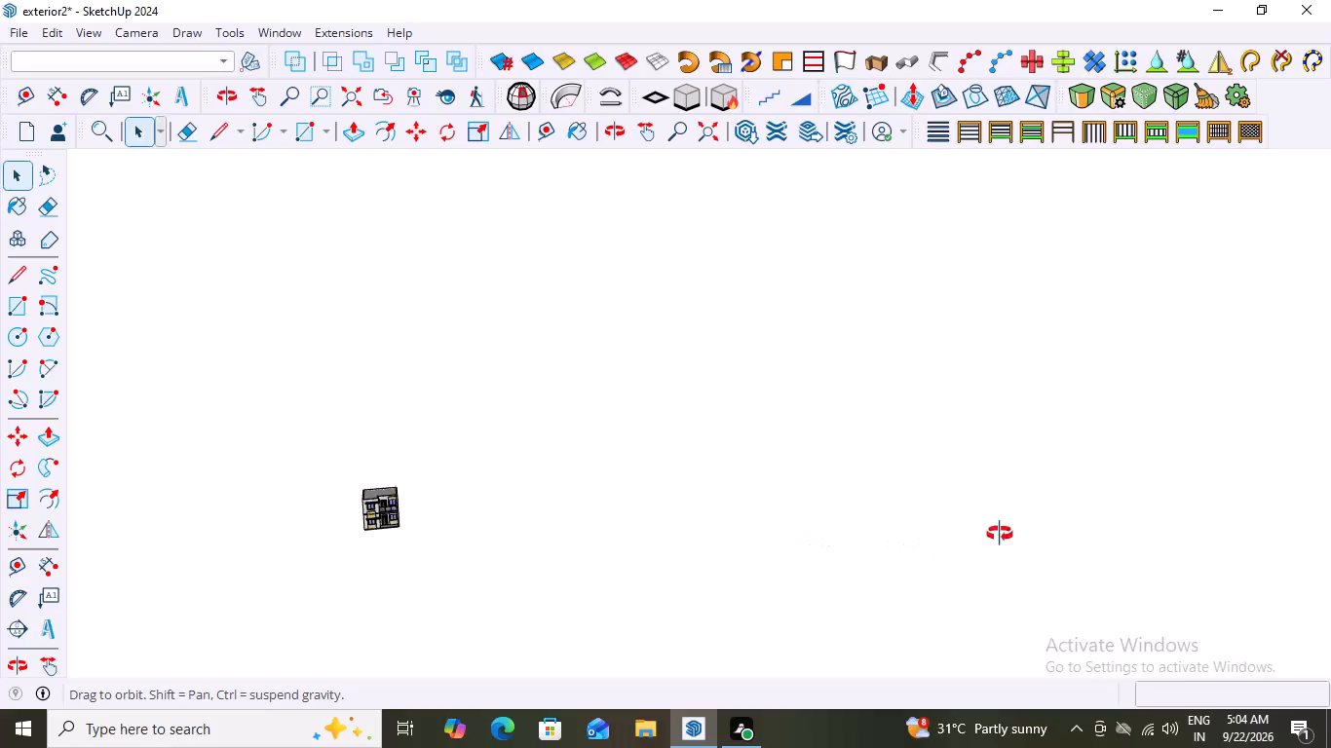
{"action": "middle_click_drag", "start_coordinate": [1000, 534], "coordinate": [551, 451]}
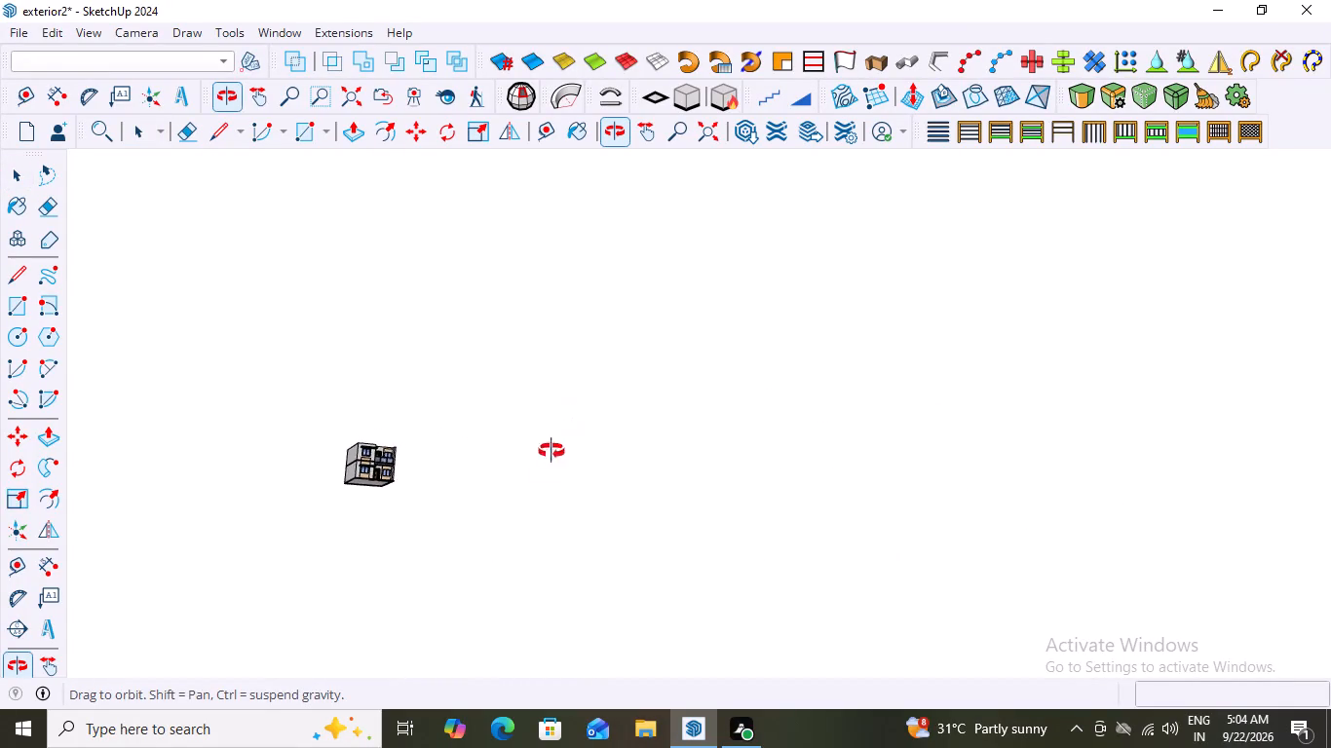
{"action": "middle_click_drag", "start_coordinate": [551, 451], "coordinate": [451, 531]}
Examine the front windows, doors, balcony and canopies with edge lines from higher, lower and side angles.
{"action": "scroll", "coordinate": [393, 511], "scroll_direction": "up", "scroll_amount": 20}
{"action": "scroll", "coordinate": [393, 511], "scroll_direction": "up", "scroll_amount": 5}
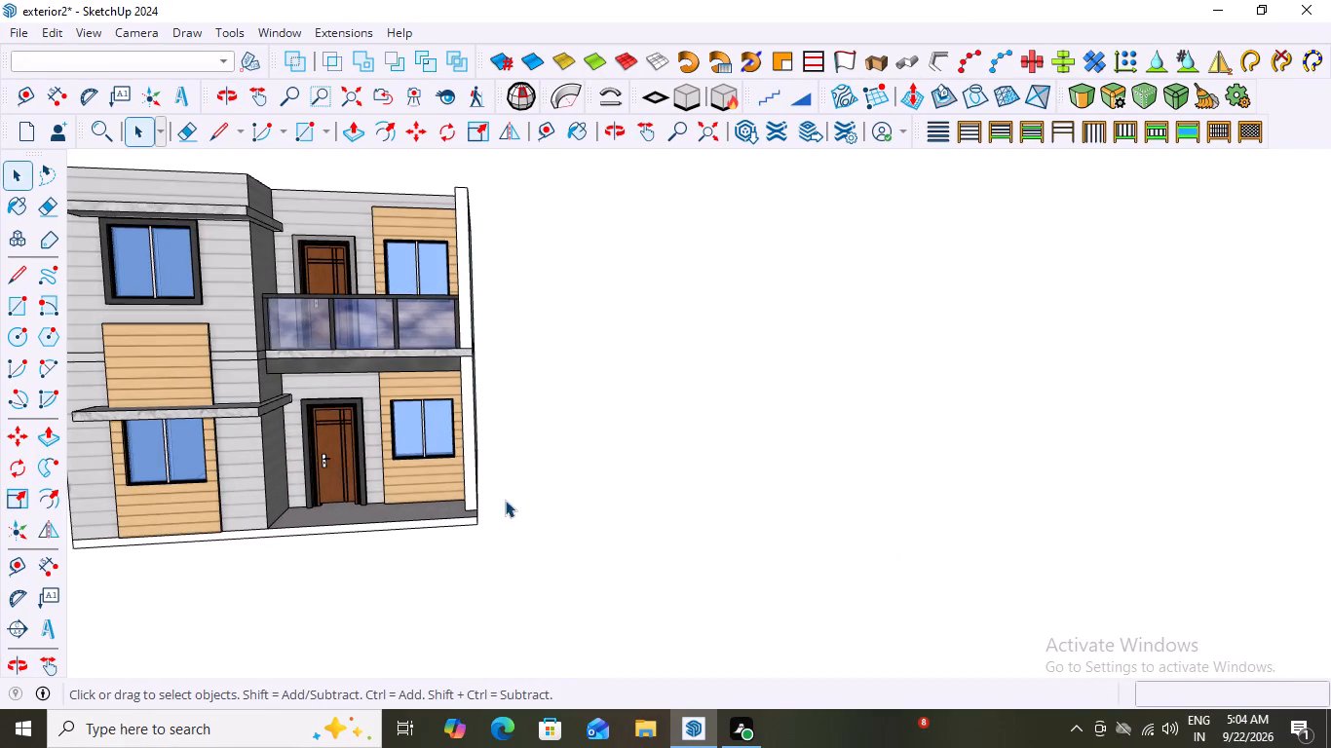
{"action": "middle_click_drag", "start_coordinate": [510, 502], "coordinate": [528, 571]}
{"action": "scroll", "coordinate": [530, 571], "scroll_direction": "down", "scroll_amount": 13}
{"action": "scroll", "coordinate": [519, 484], "scroll_direction": "down", "scroll_amount": 5}
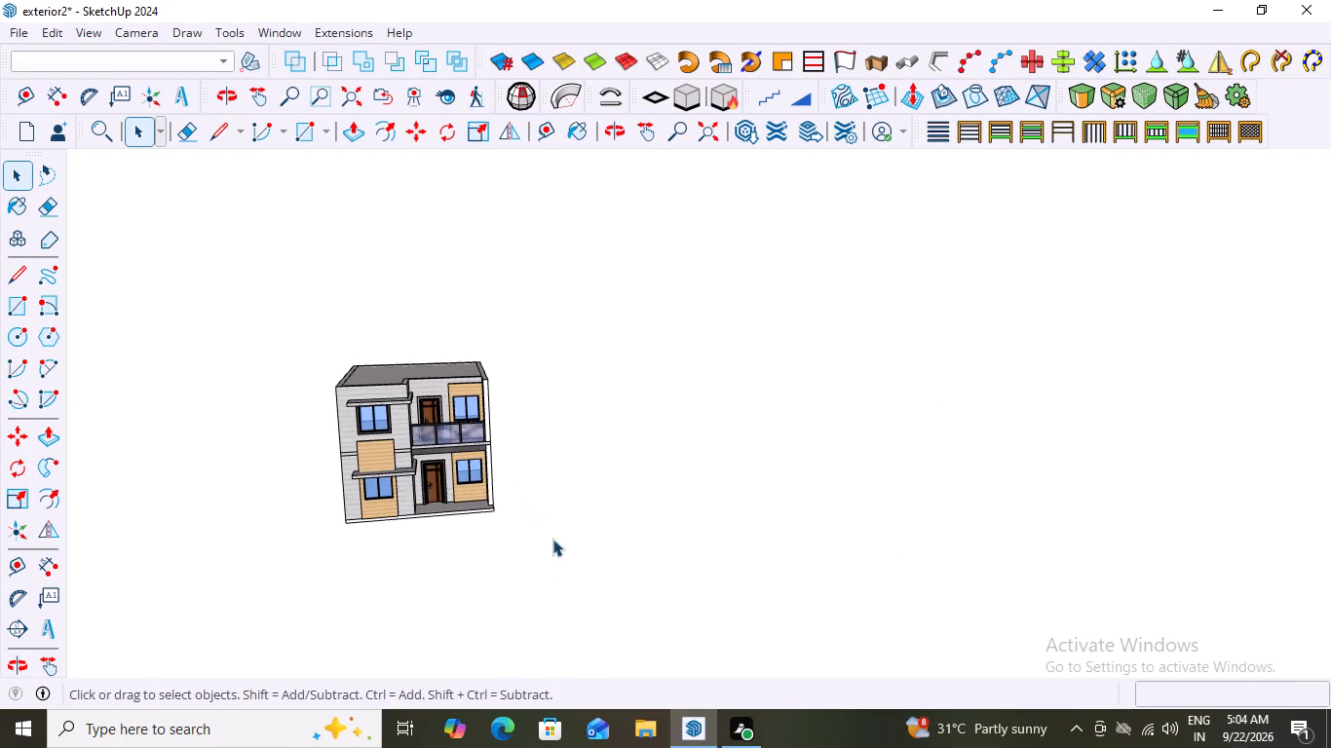
{"action": "middle_click_drag", "start_coordinate": [552, 542], "coordinate": [555, 520]}
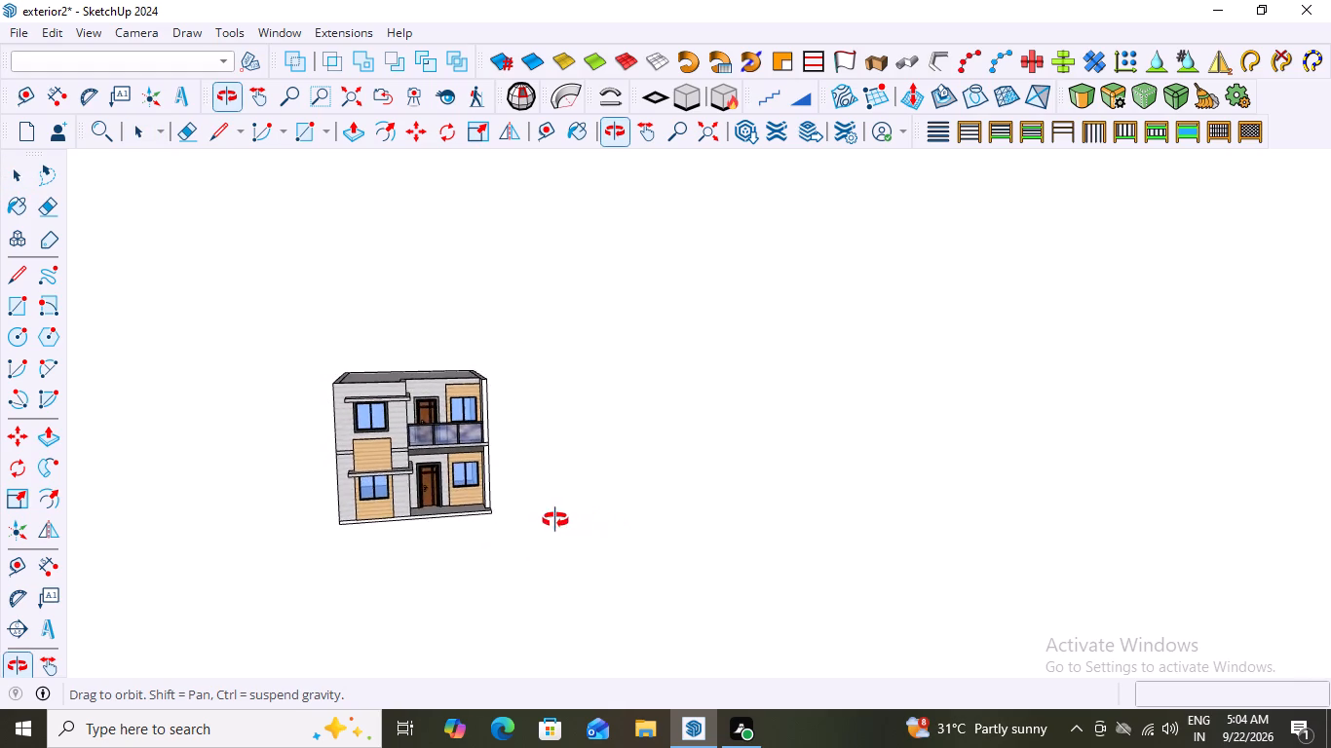
{"action": "middle_click_drag", "start_coordinate": [555, 520], "coordinate": [522, 522]}
{"action": "scroll", "coordinate": [504, 521], "scroll_direction": "down", "scroll_amount": 1}
{"action": "scroll", "coordinate": [425, 509], "scroll_direction": "up", "scroll_amount": 12}
{"action": "scroll", "coordinate": [454, 487], "scroll_direction": "down", "scroll_amount": 7}
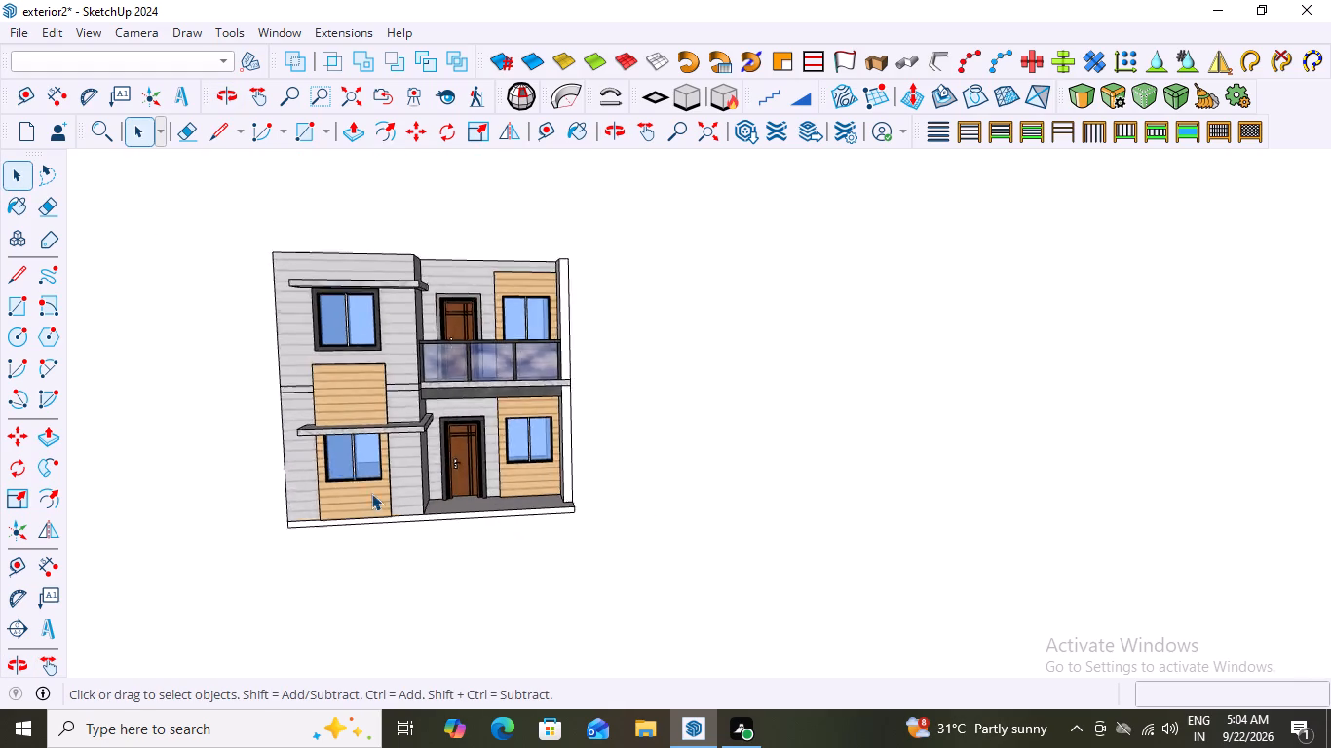
{"action": "scroll", "coordinate": [371, 493], "scroll_direction": "down", "scroll_amount": 7}
{"action": "middle_click_drag", "start_coordinate": [460, 540], "coordinate": [452, 545]}
{"action": "scroll", "coordinate": [361, 550], "scroll_direction": "down", "scroll_amount": 1}
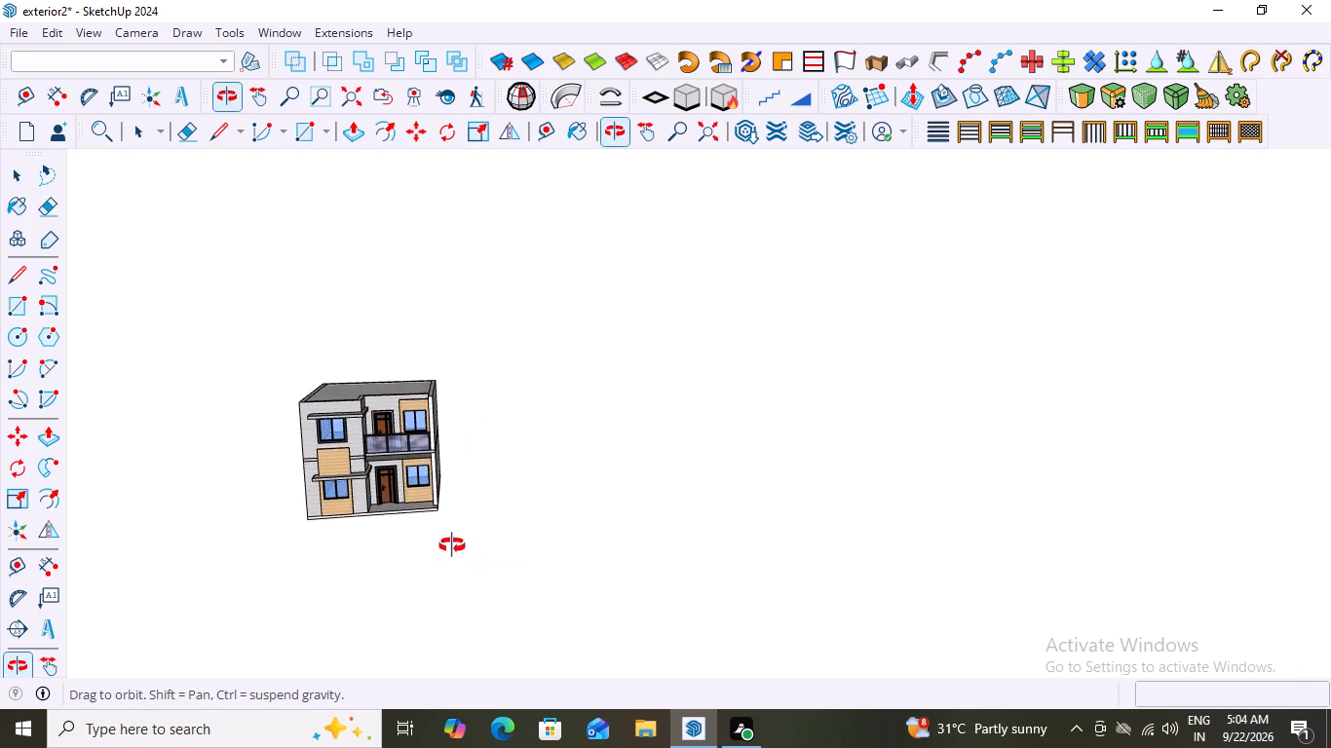
{"action": "middle_click_drag", "start_coordinate": [452, 545], "coordinate": [424, 549]}
{"action": "scroll", "coordinate": [394, 544], "scroll_direction": "down", "scroll_amount": 1}
{"action": "scroll", "coordinate": [342, 516], "scroll_direction": "up", "scroll_amount": 12}
{"action": "middle_click_drag", "start_coordinate": [351, 428], "coordinate": [410, 372]}
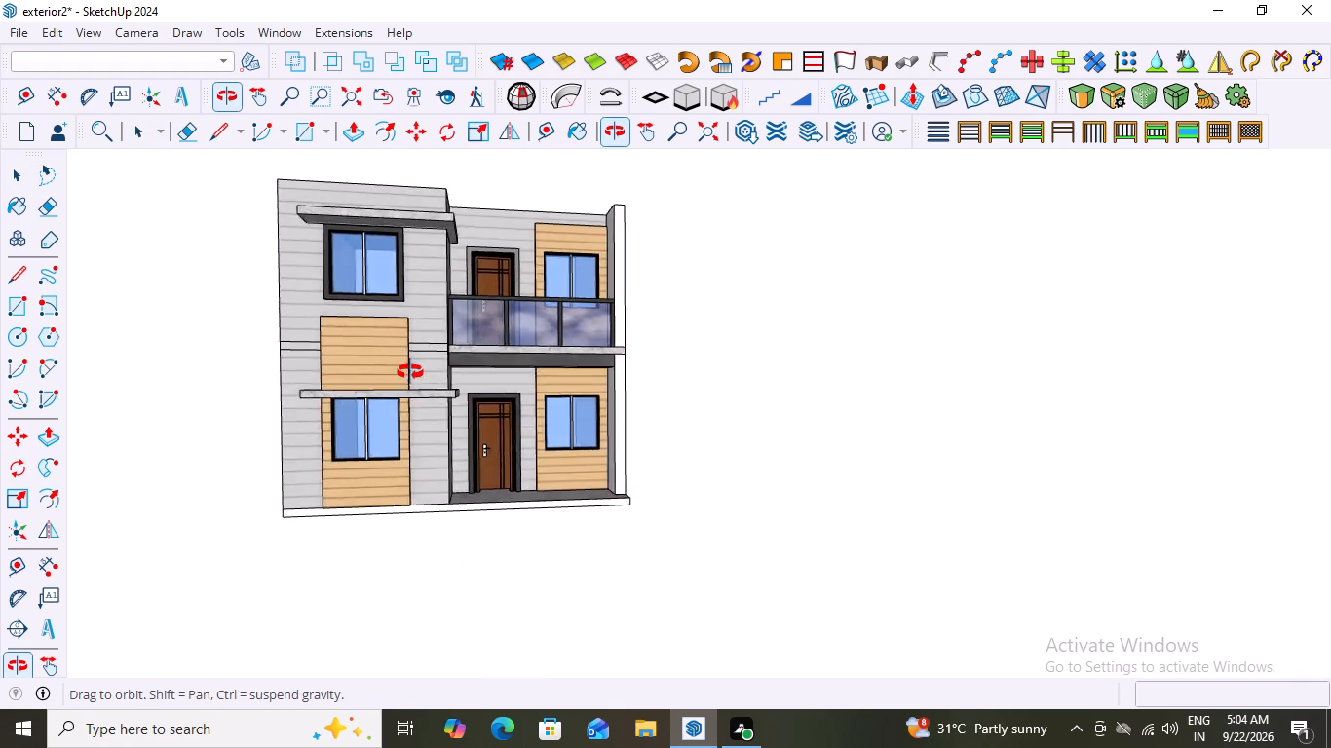
{"action": "middle_click_drag", "start_coordinate": [410, 372], "coordinate": [308, 404]}
{"action": "scroll", "coordinate": [317, 408], "scroll_direction": "down", "scroll_amount": 7}
{"action": "middle_click_drag", "start_coordinate": [379, 474], "coordinate": [383, 476]}
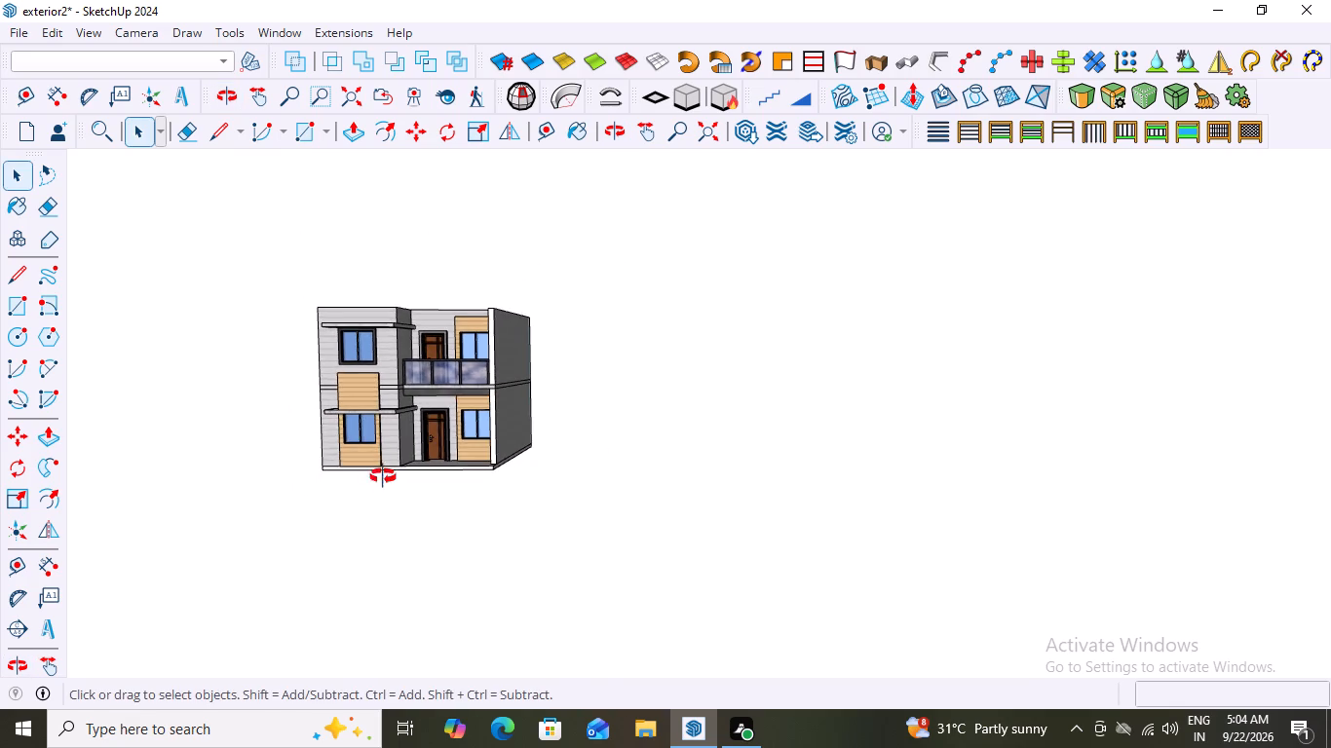
{"action": "middle_click_drag", "start_coordinate": [383, 476], "coordinate": [483, 482]}
{"action": "scroll", "coordinate": [415, 373], "scroll_direction": "up", "scroll_amount": 5}
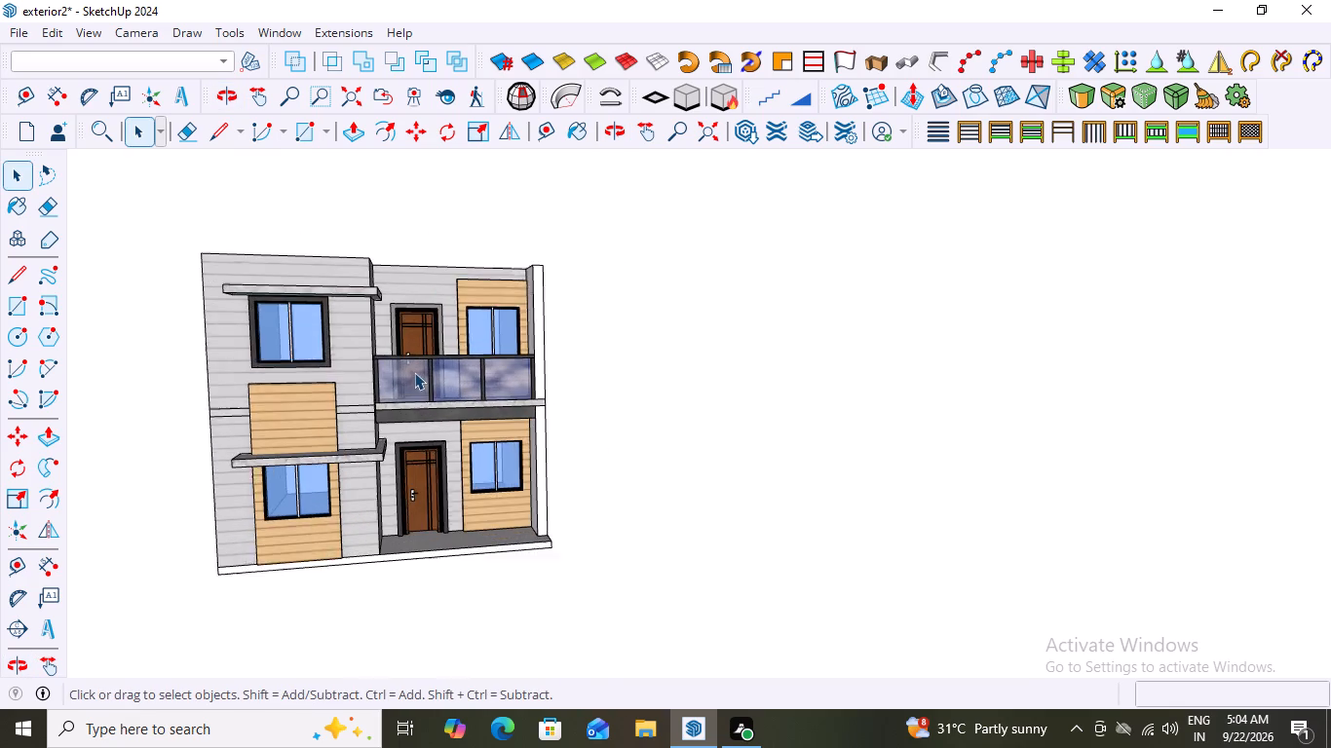
{"action": "scroll", "coordinate": [414, 372], "scroll_direction": "up", "scroll_amount": 1}
{"action": "middle_click_drag", "start_coordinate": [536, 428], "coordinate": [453, 450]}
{"action": "scroll", "coordinate": [453, 450], "scroll_direction": "down", "scroll_amount": 8}
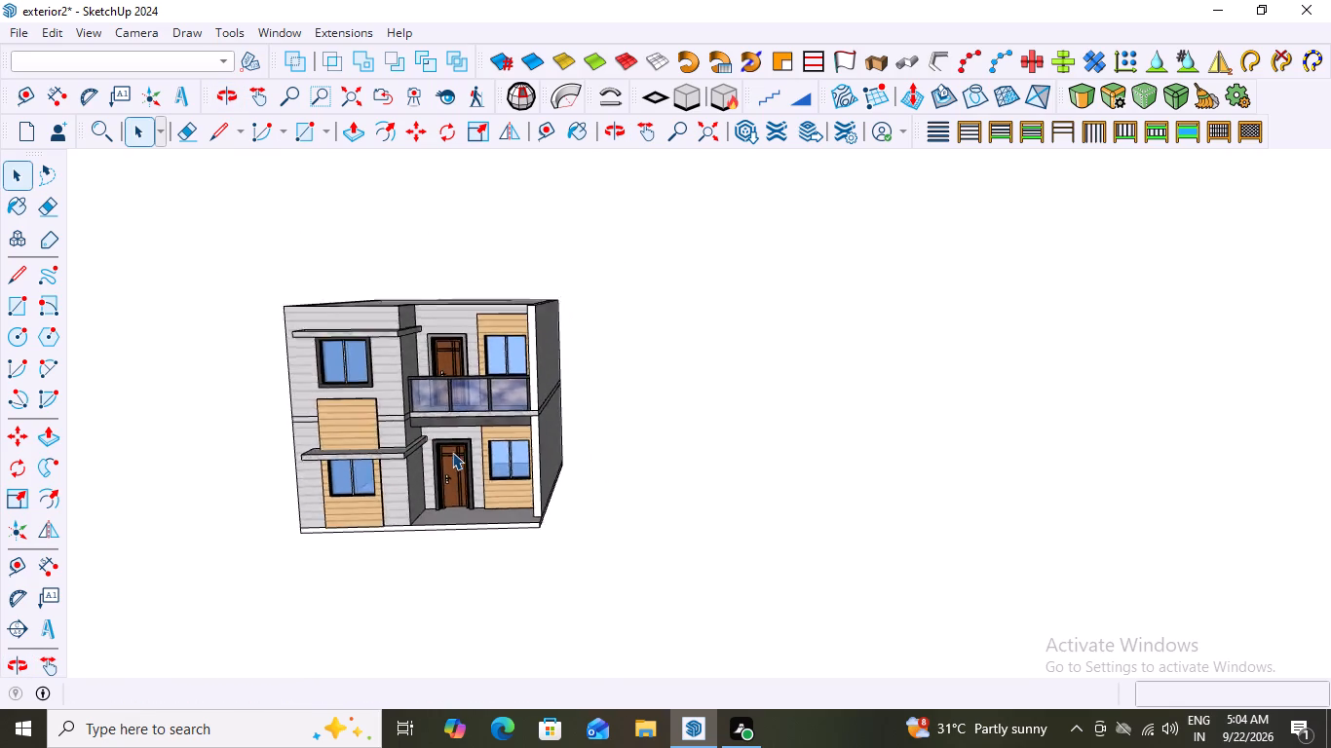
{"action": "scroll", "coordinate": [452, 452], "scroll_direction": "down", "scroll_amount": 10}
{"action": "middle_click", "coordinate": [456, 444]}
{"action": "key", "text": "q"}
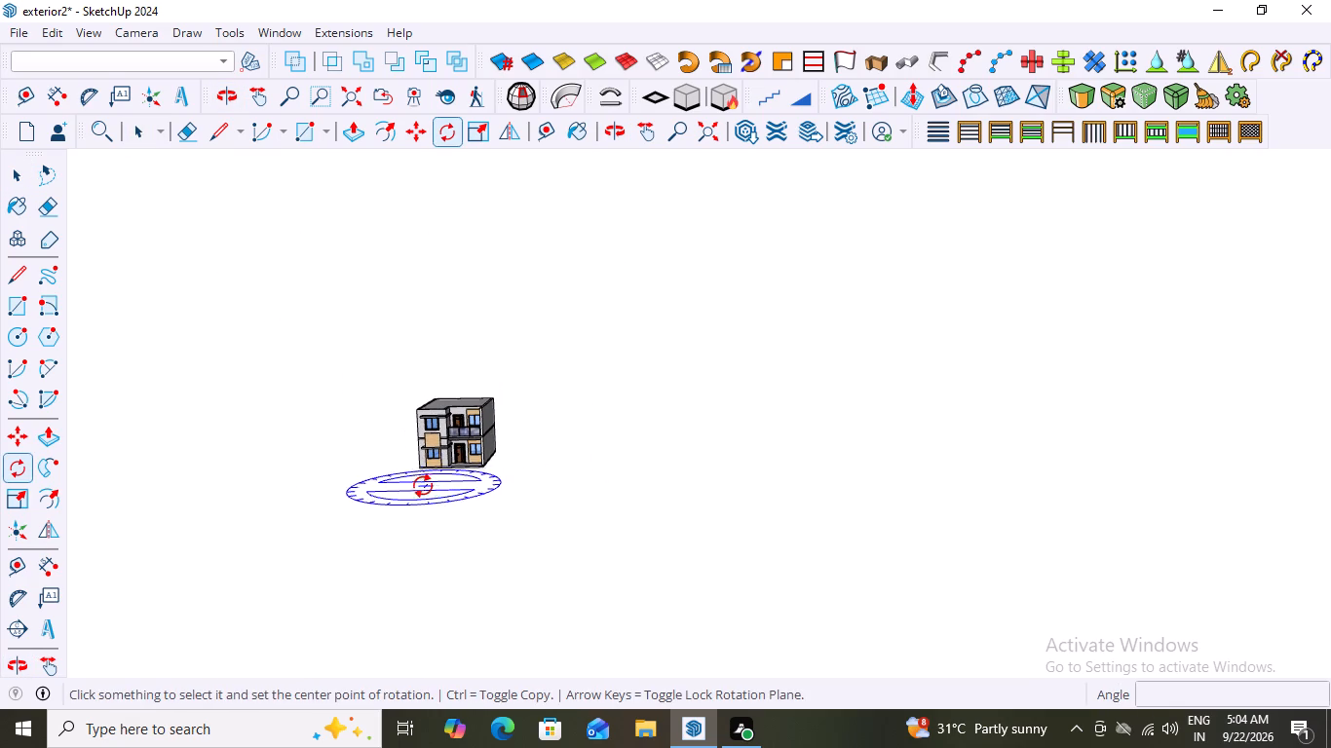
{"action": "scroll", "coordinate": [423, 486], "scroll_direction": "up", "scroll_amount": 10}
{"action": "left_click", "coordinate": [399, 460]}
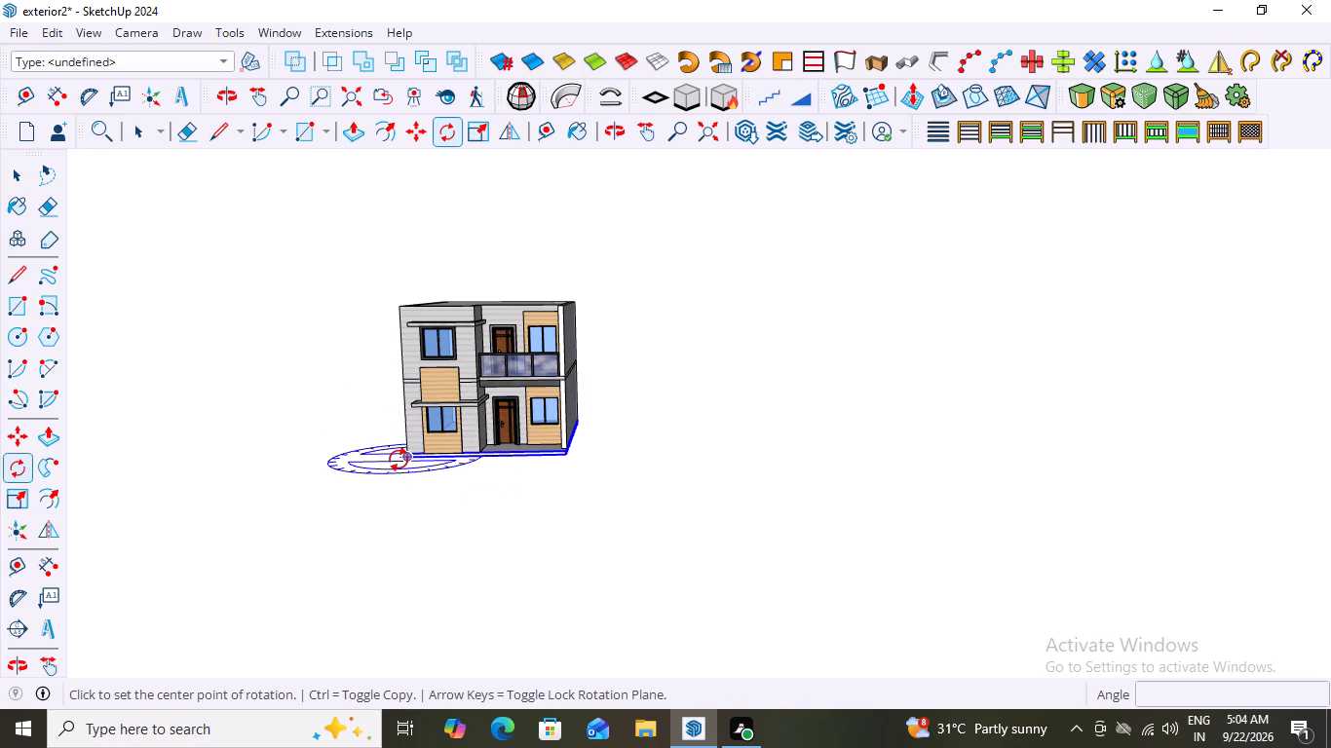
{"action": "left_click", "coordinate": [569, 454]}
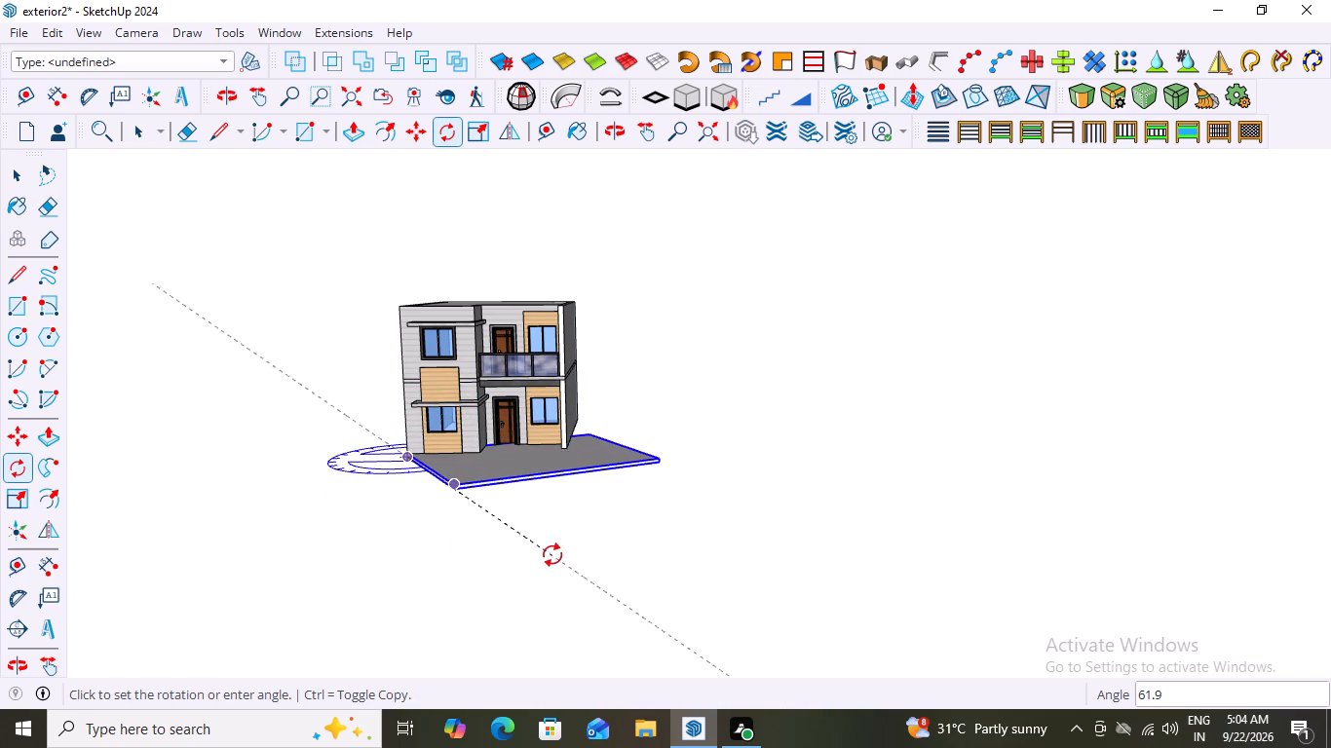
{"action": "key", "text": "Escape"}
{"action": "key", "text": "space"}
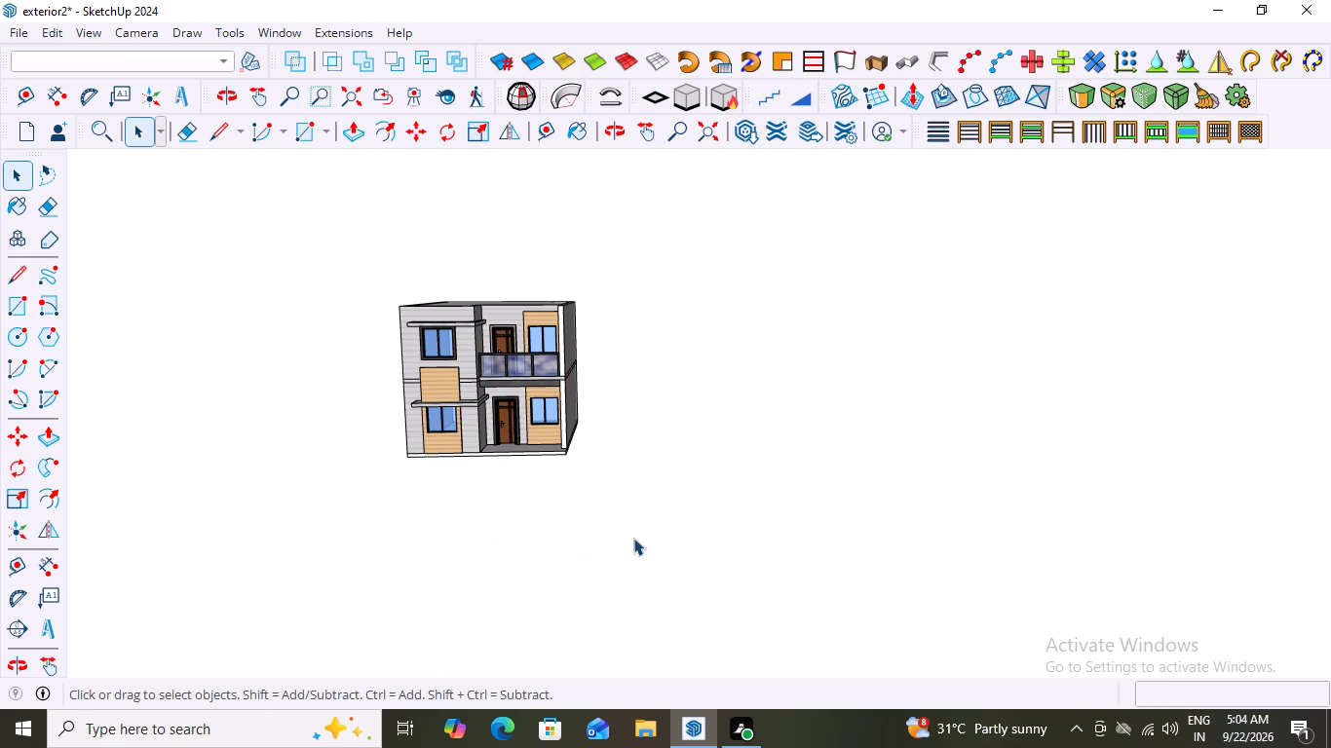
Examine the front facade, roof and plain side wall again from near and far.
{"action": "scroll", "coordinate": [626, 538], "scroll_direction": "down", "scroll_amount": 4}
{"action": "middle_click_drag", "start_coordinate": [633, 475], "coordinate": [703, 433]}
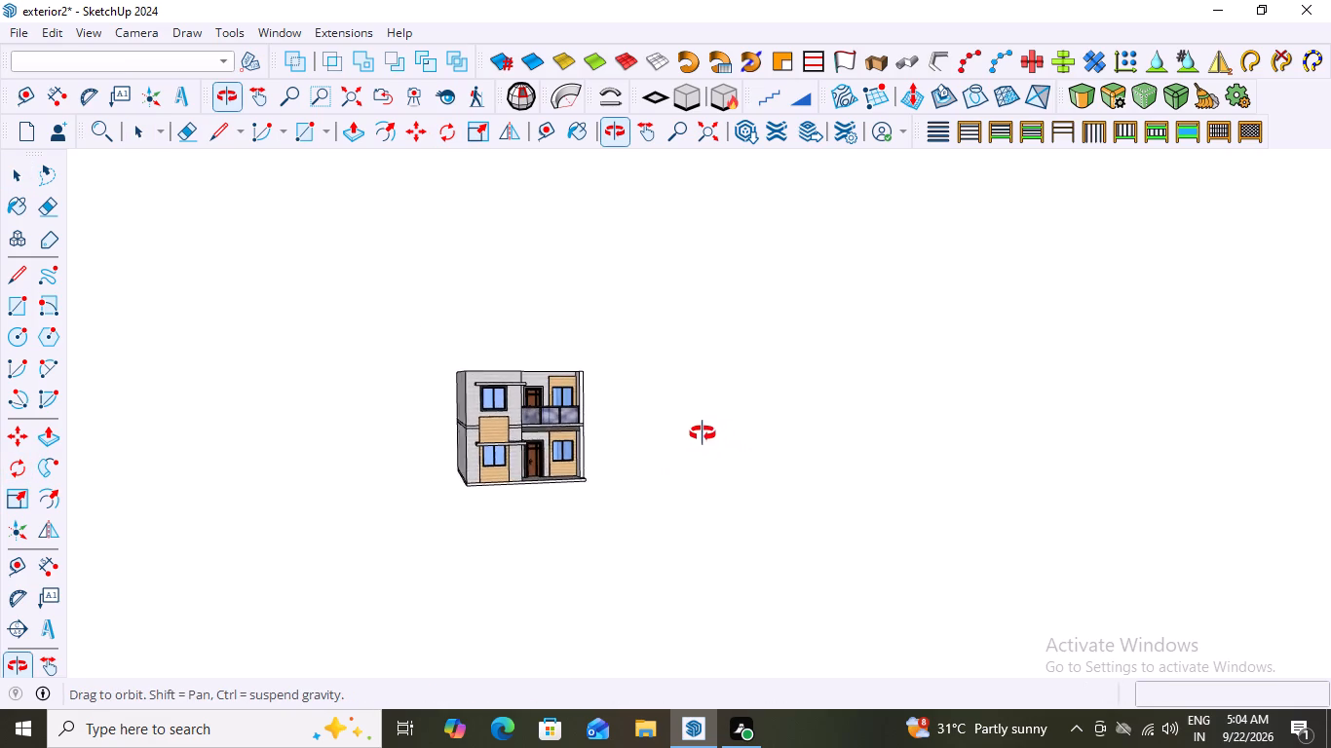
{"action": "middle_click_drag", "start_coordinate": [703, 433], "coordinate": [671, 429]}
{"action": "scroll", "coordinate": [671, 429], "scroll_direction": "up", "scroll_amount": 5}
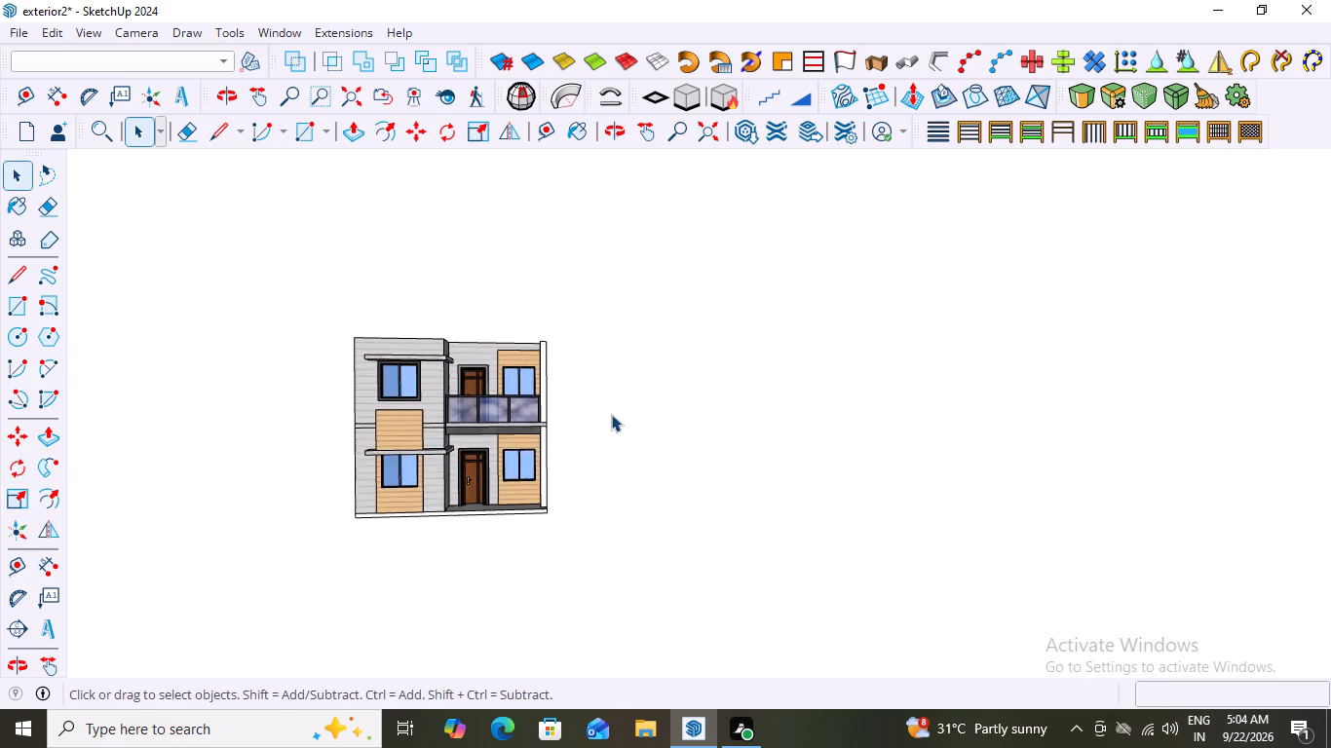
{"action": "scroll", "coordinate": [611, 414], "scroll_direction": "up", "scroll_amount": 5}
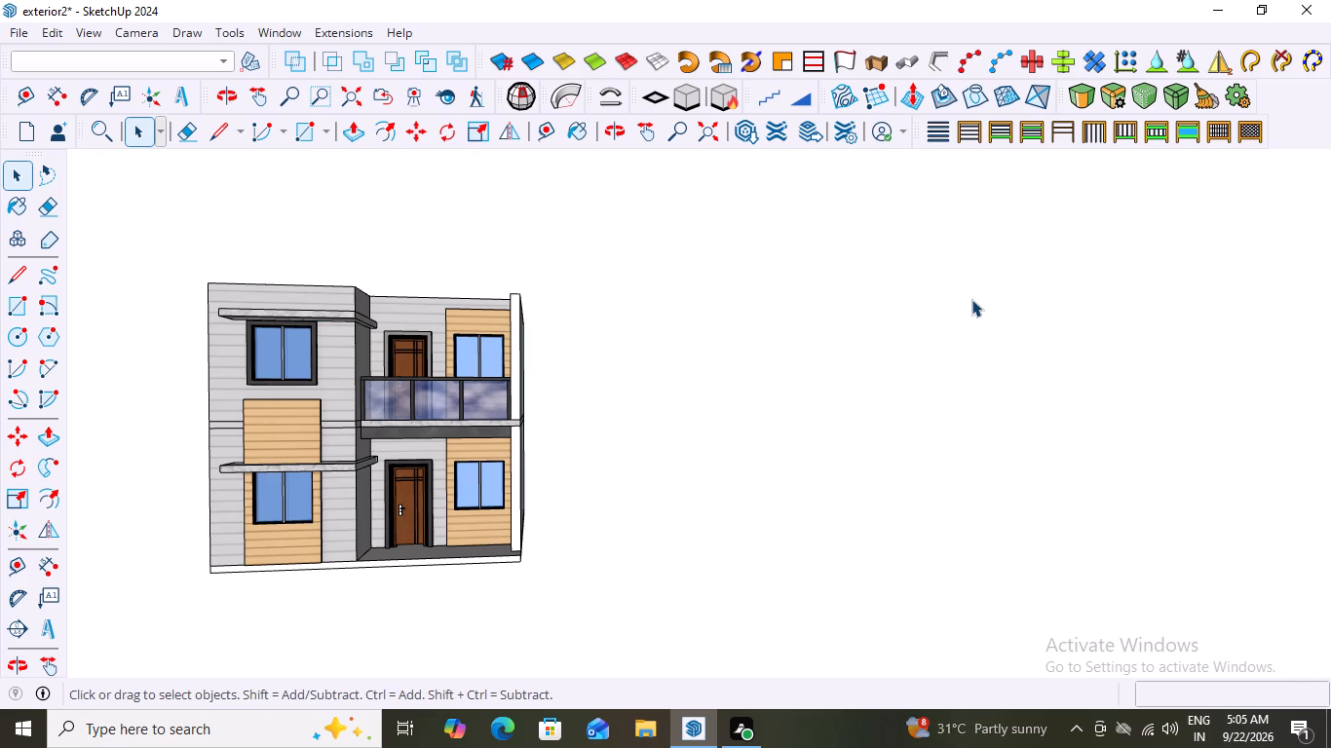
{"action": "scroll", "coordinate": [326, 505], "scroll_direction": "up", "scroll_amount": 2}
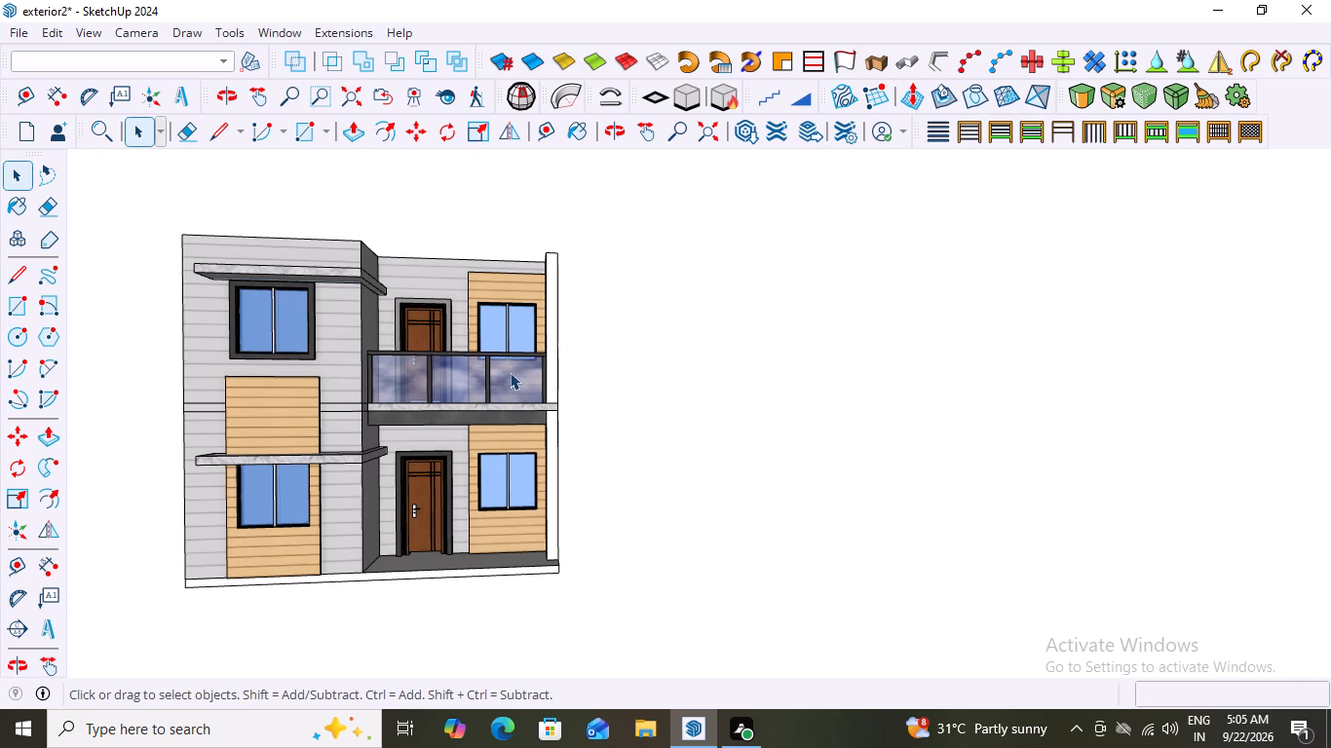
{"action": "middle_click_drag", "start_coordinate": [484, 326], "coordinate": [474, 448]}
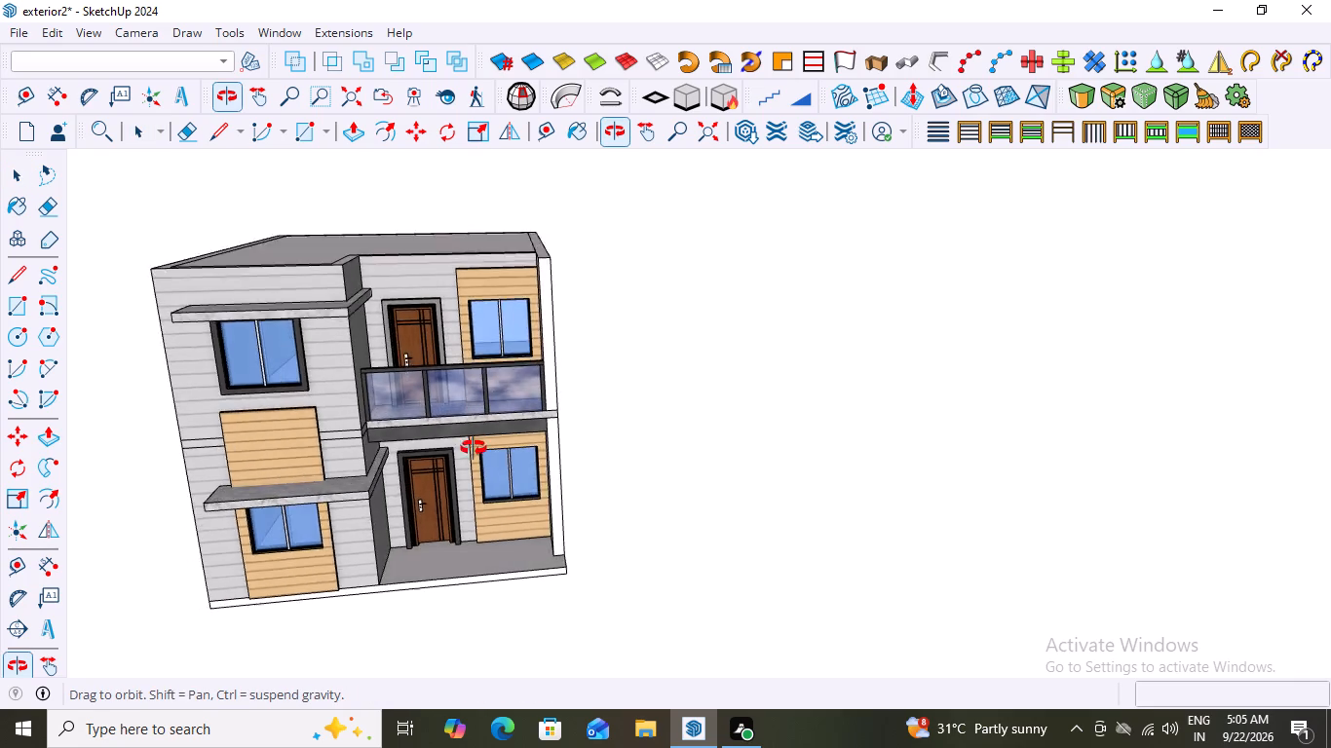
{"action": "middle_click_drag", "start_coordinate": [474, 448], "coordinate": [457, 365]}
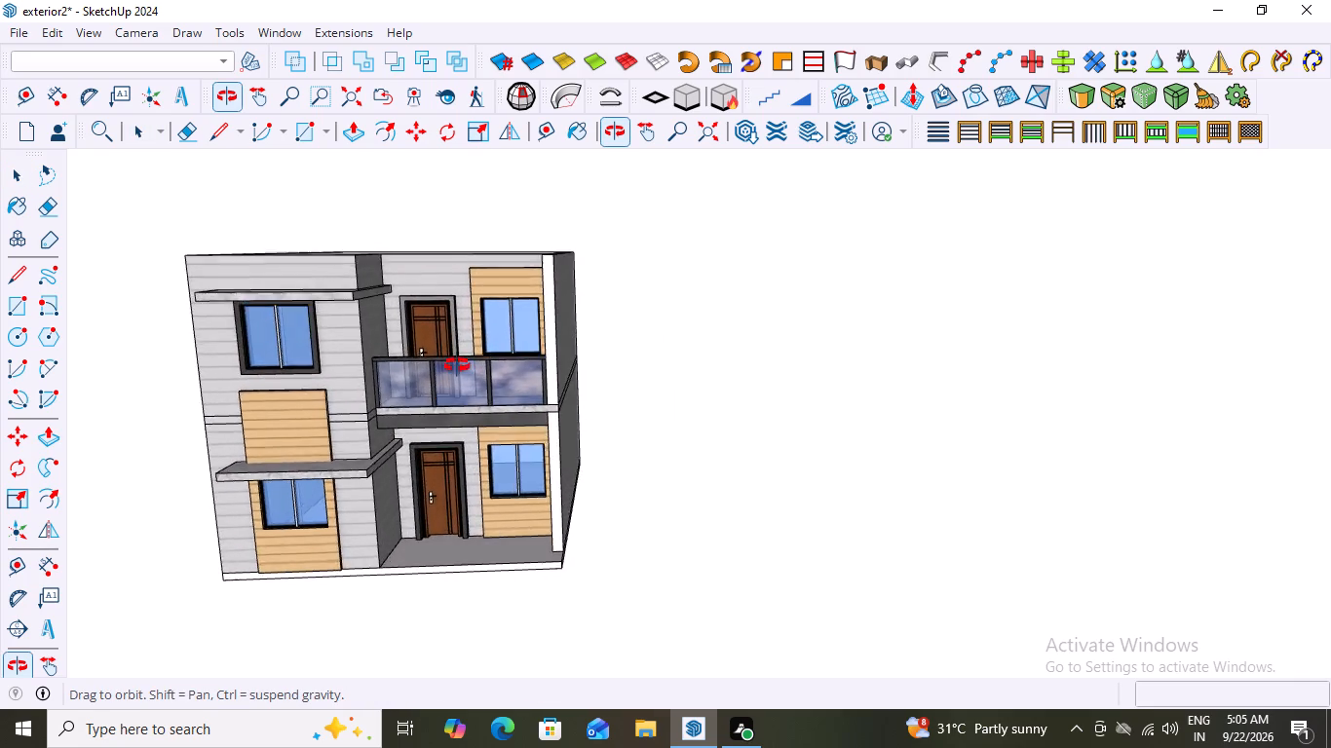
{"action": "middle_click_drag", "start_coordinate": [457, 365], "coordinate": [482, 317]}
{"action": "scroll", "coordinate": [493, 370], "scroll_direction": "down", "scroll_amount": 3}
{"action": "middle_click_drag", "start_coordinate": [596, 540], "coordinate": [456, 537]}
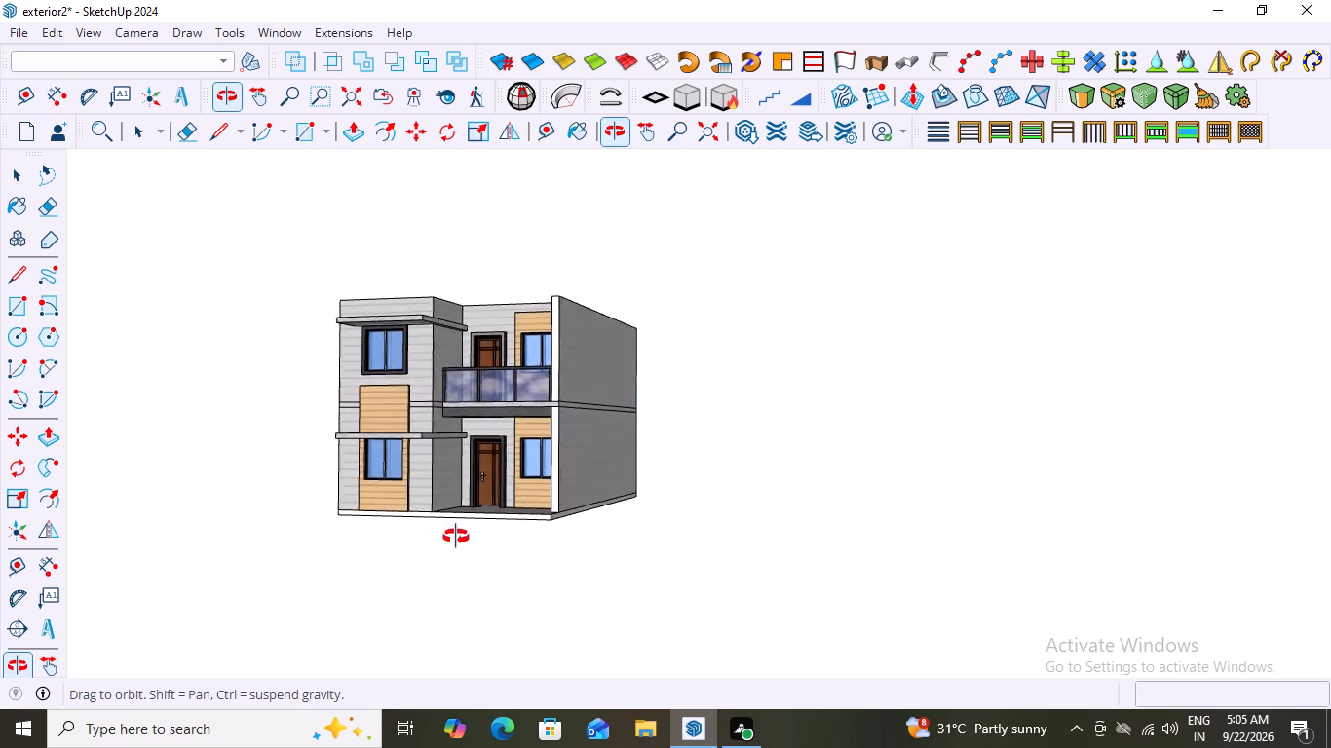
{"action": "middle_click_drag", "start_coordinate": [456, 537], "coordinate": [602, 553]}
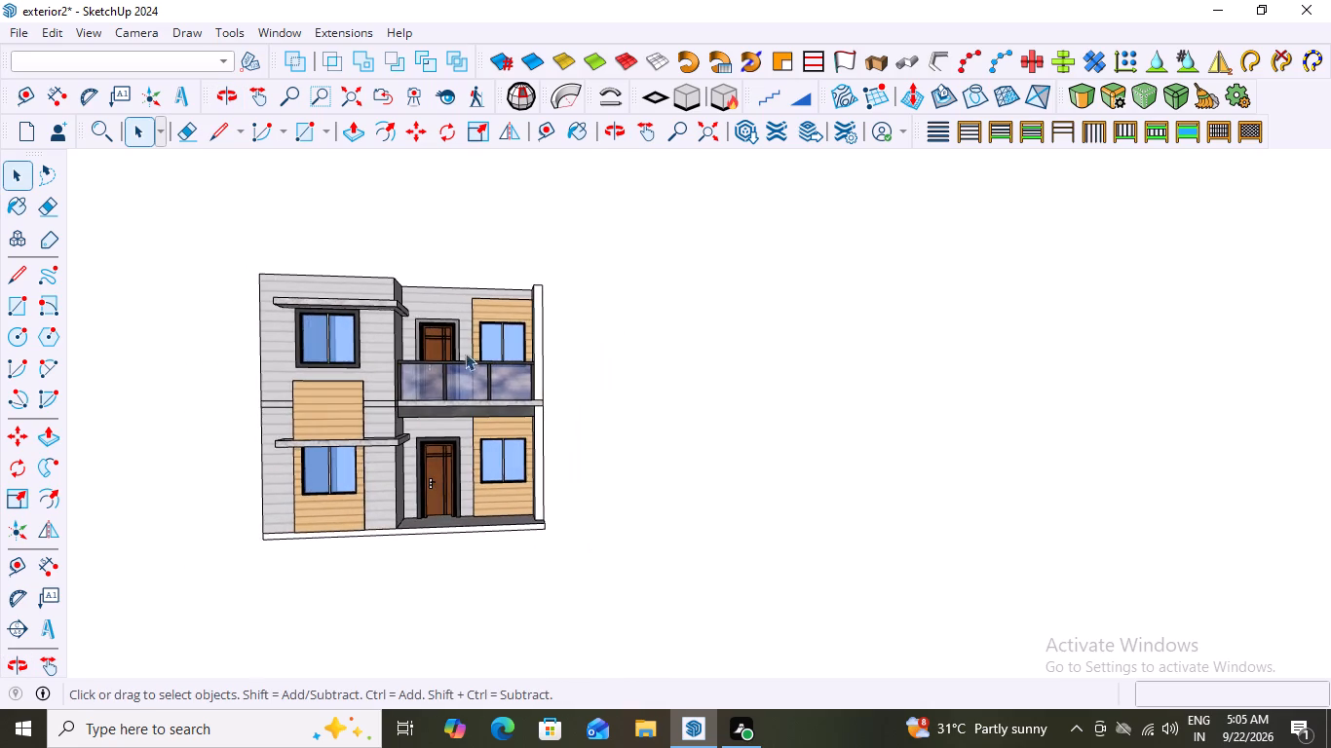
{"action": "scroll", "coordinate": [469, 348], "scroll_direction": "up", "scroll_amount": 8}
{"action": "scroll", "coordinate": [386, 445], "scroll_direction": "down", "scroll_amount": 7}
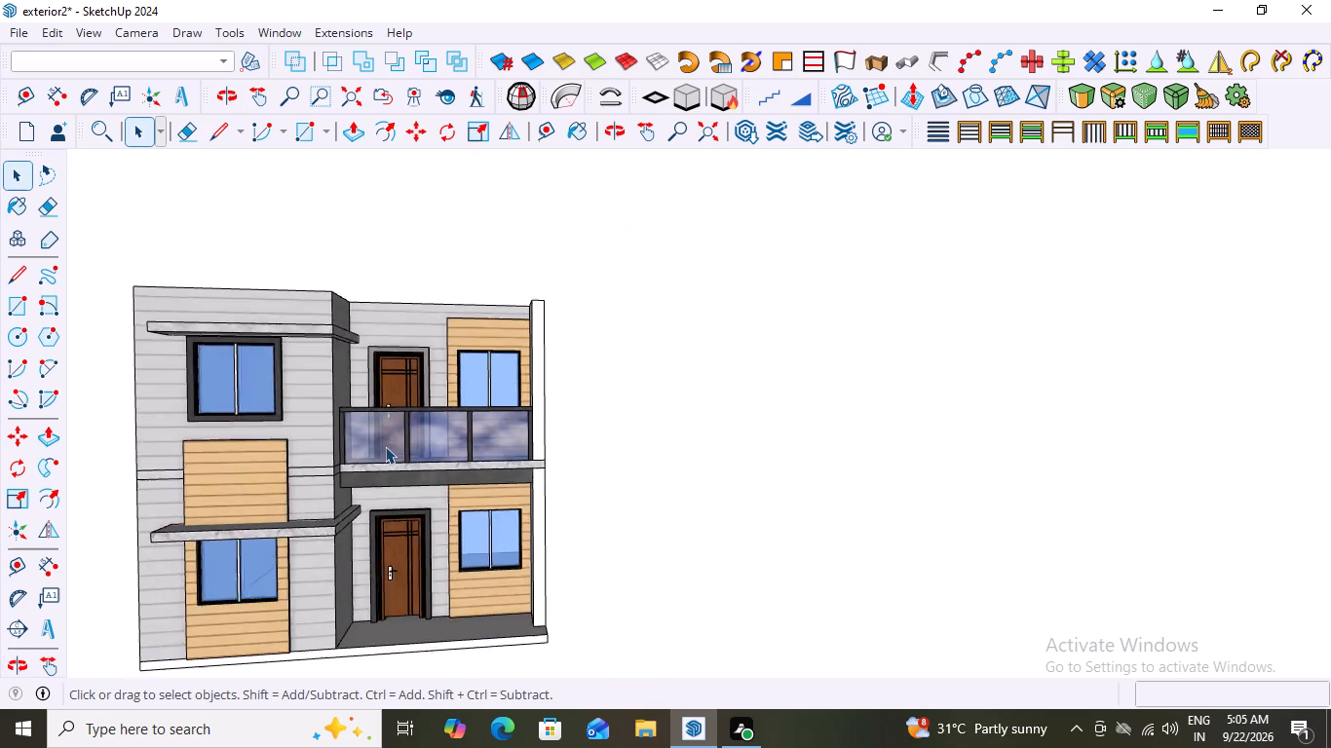
{"action": "scroll", "coordinate": [385, 446], "scroll_direction": "down", "scroll_amount": 5}
{"action": "middle_click_drag", "start_coordinate": [401, 452], "coordinate": [489, 468]}
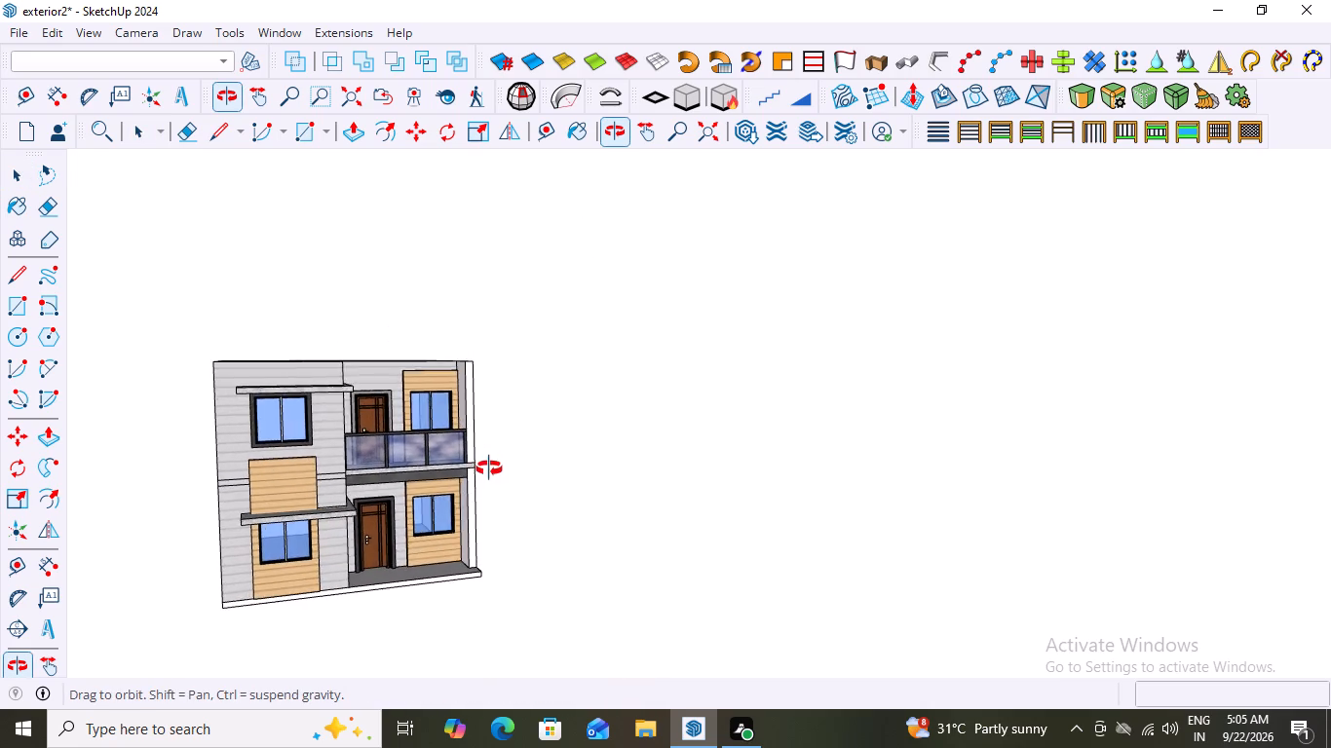
{"action": "middle_click_drag", "start_coordinate": [489, 468], "coordinate": [399, 470]}
{"action": "scroll", "coordinate": [314, 494], "scroll_direction": "down", "scroll_amount": 2}
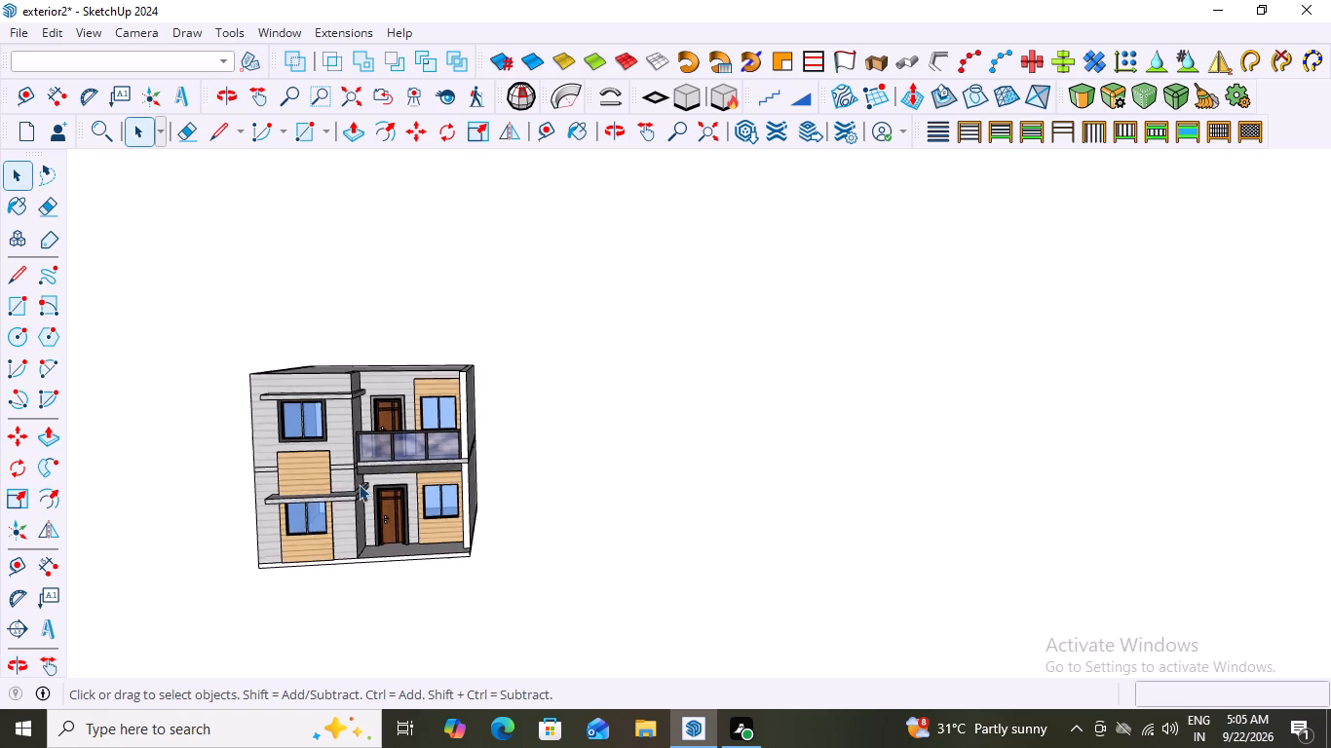
{"action": "scroll", "coordinate": [359, 484], "scroll_direction": "down", "scroll_amount": 13}
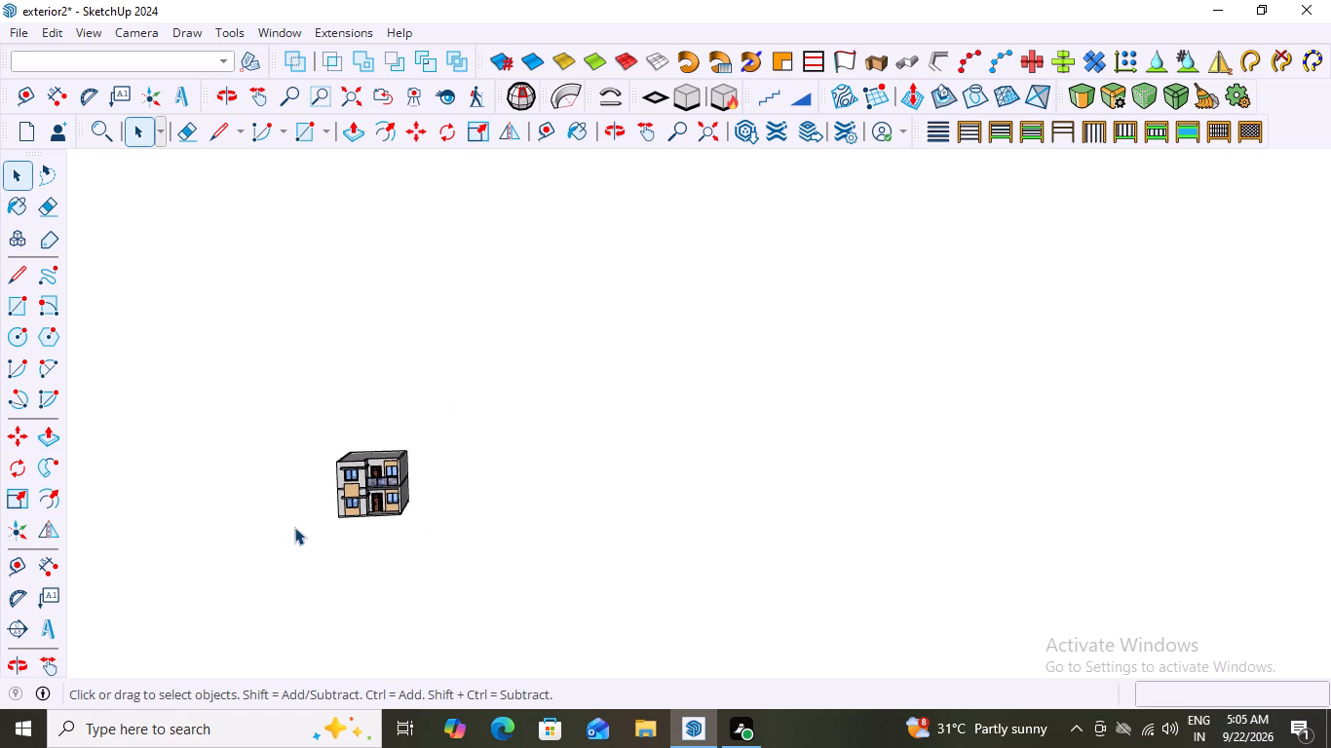
{"action": "scroll", "coordinate": [321, 517], "scroll_direction": "up", "scroll_amount": 11}
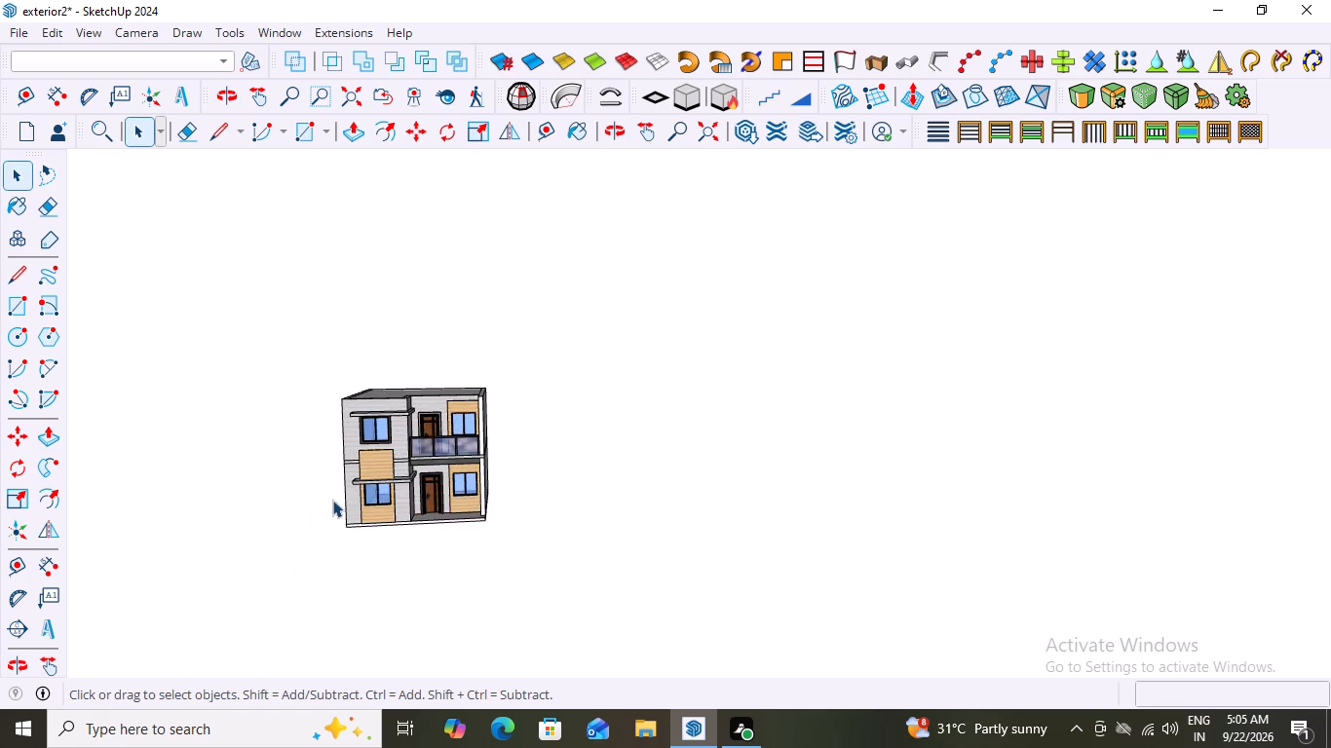
{"action": "scroll", "coordinate": [332, 500], "scroll_direction": "up", "scroll_amount": 12}
{"action": "middle_click_drag", "start_coordinate": [420, 502], "coordinate": [367, 519]}
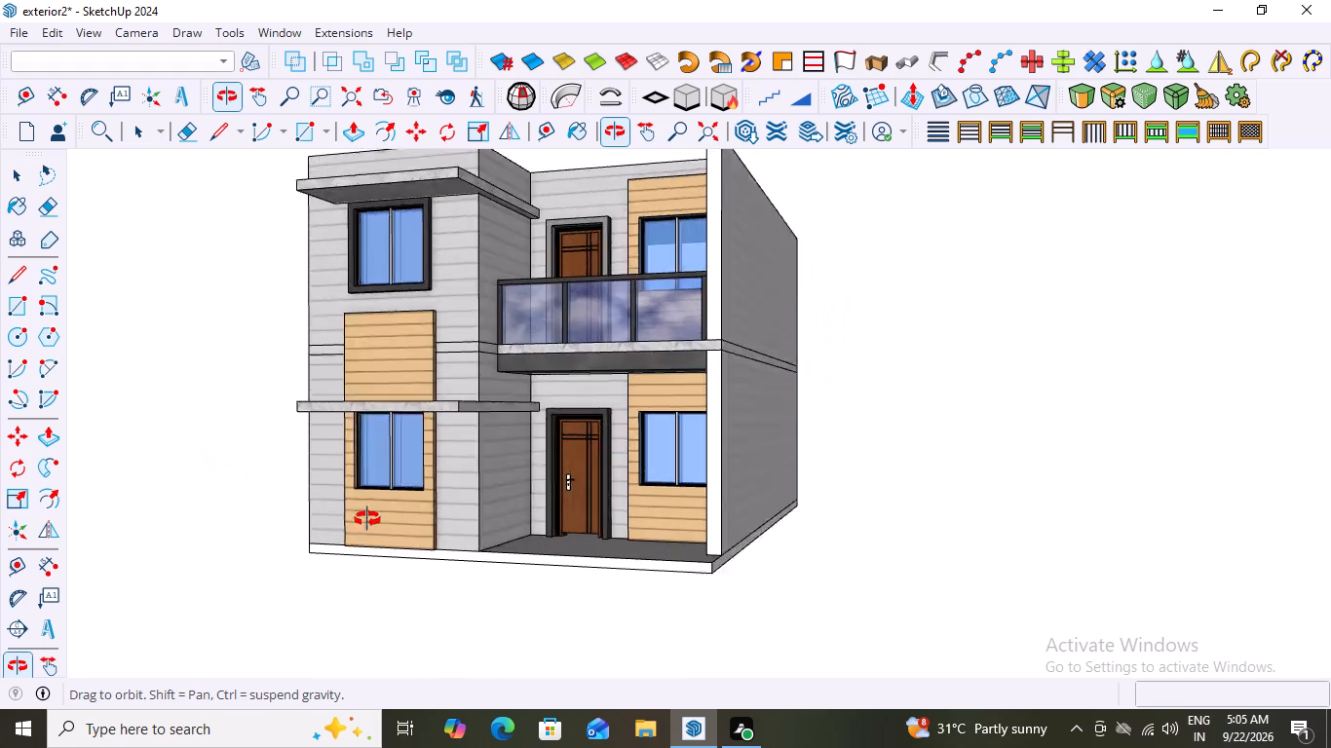
{"action": "middle_click_drag", "start_coordinate": [367, 519], "coordinate": [382, 467]}
{"action": "scroll", "coordinate": [382, 467], "scroll_direction": "down", "scroll_amount": 9}
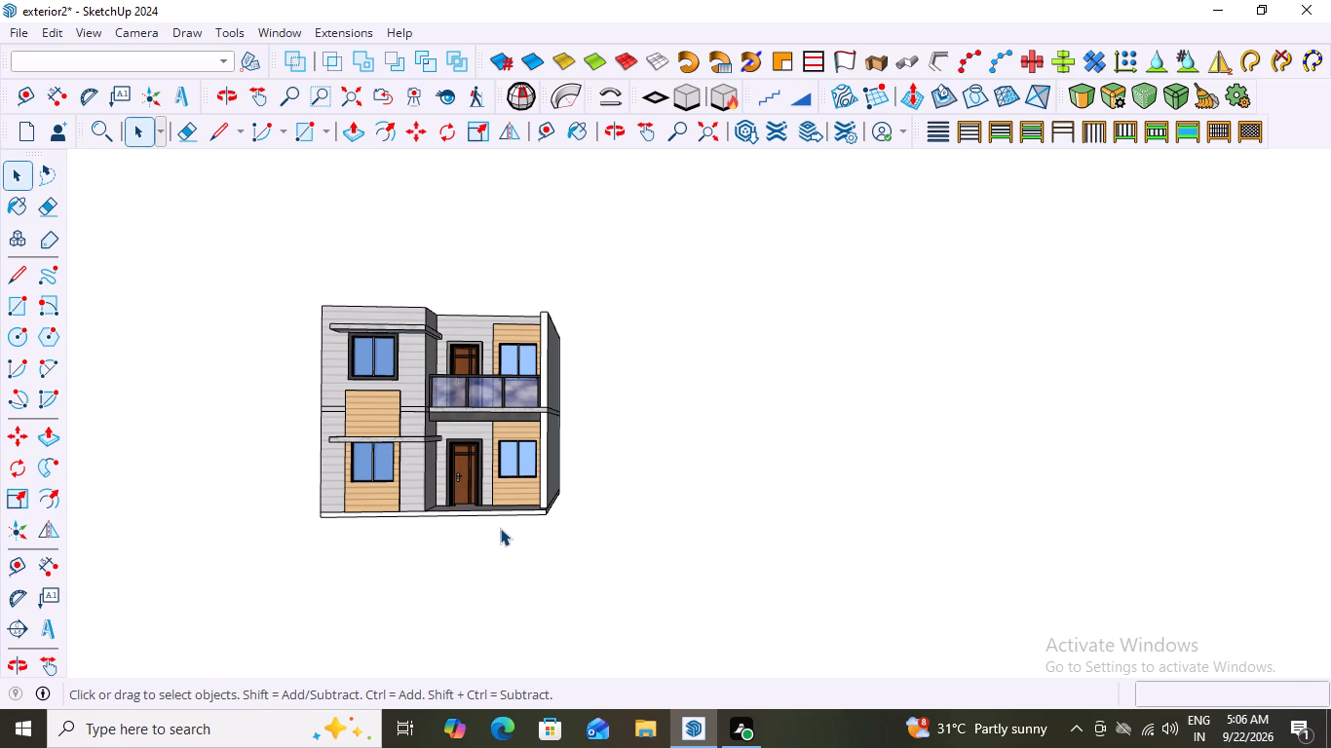
{"action": "middle_click_drag", "start_coordinate": [433, 410], "coordinate": [452, 476]}
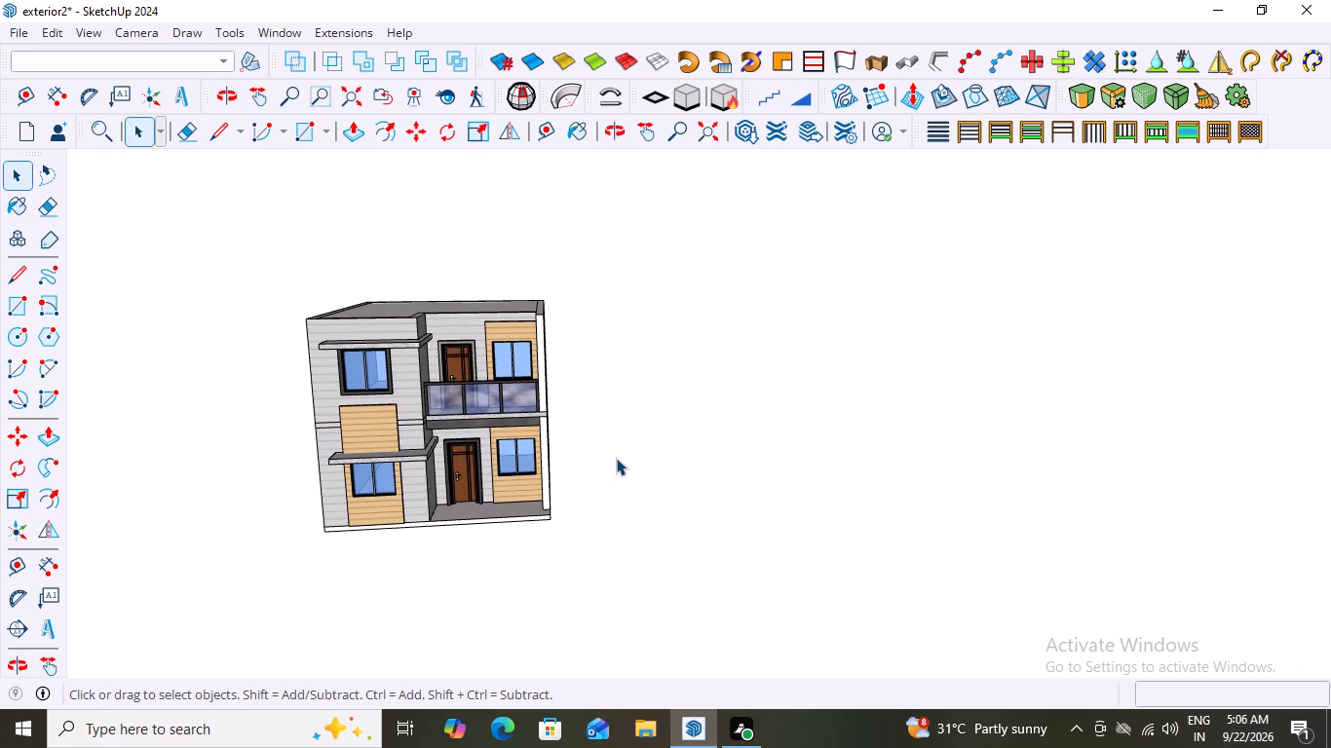
Undo the recent edits made inside the base slab group and the canopy and floor-band group.
{"action": "key", "text": "ctrl+z"}
{"action": "key", "text": "ctrl+z"}
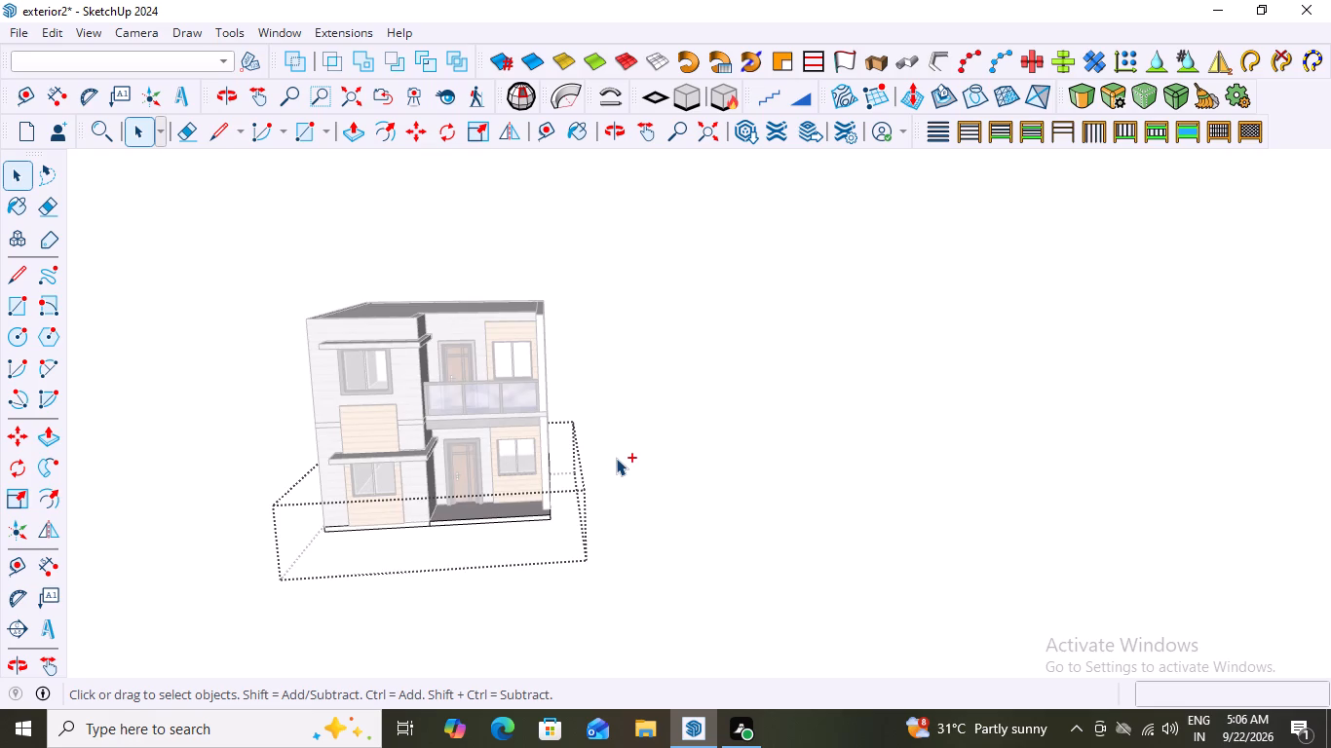
{"action": "key", "text": "ctrl+z"}
{"action": "key", "text": "ctrl+z"}
{"action": "key", "text": "ctrl+z"}
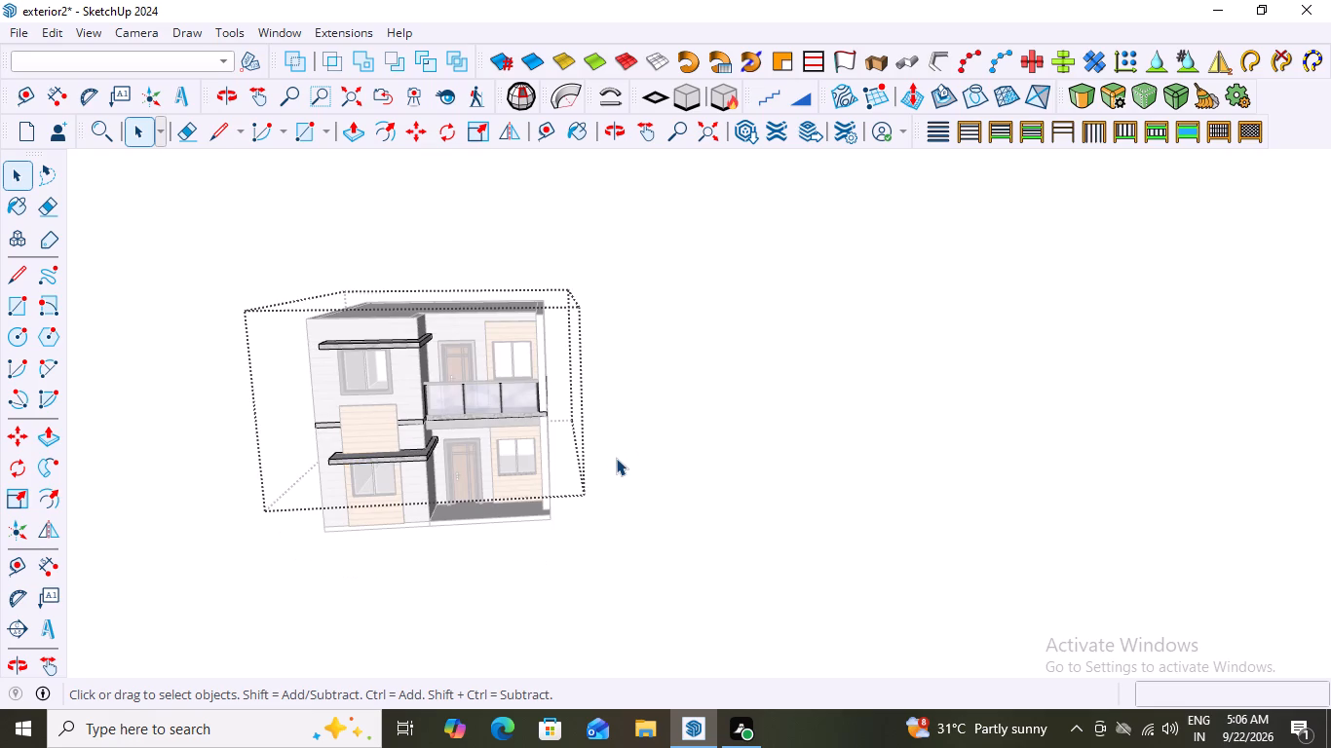
{"action": "key", "text": "ctrl+z"}
{"action": "key", "text": "ctrl+z"}
{"action": "left_click", "coordinate": [742, 452]}
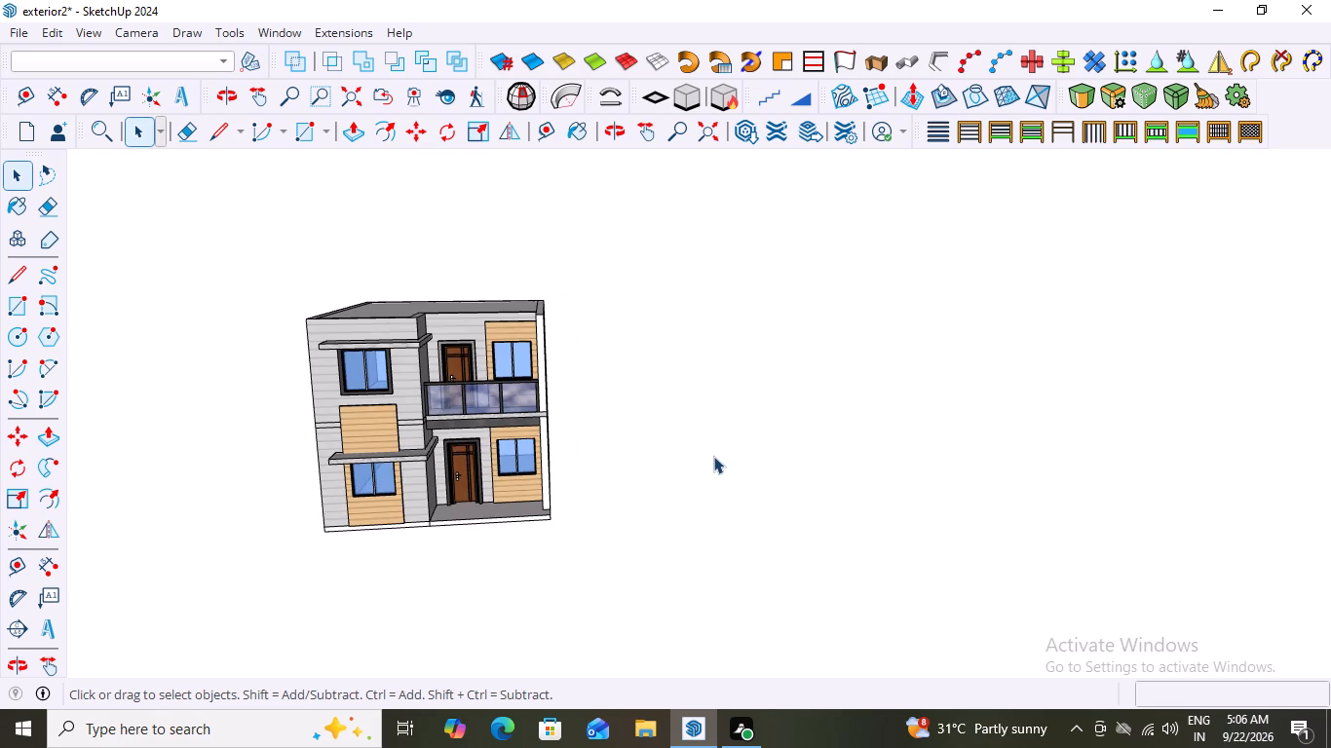
{"action": "key", "text": "ctrl+z"}
{"action": "key", "text": "ctrl+z"}
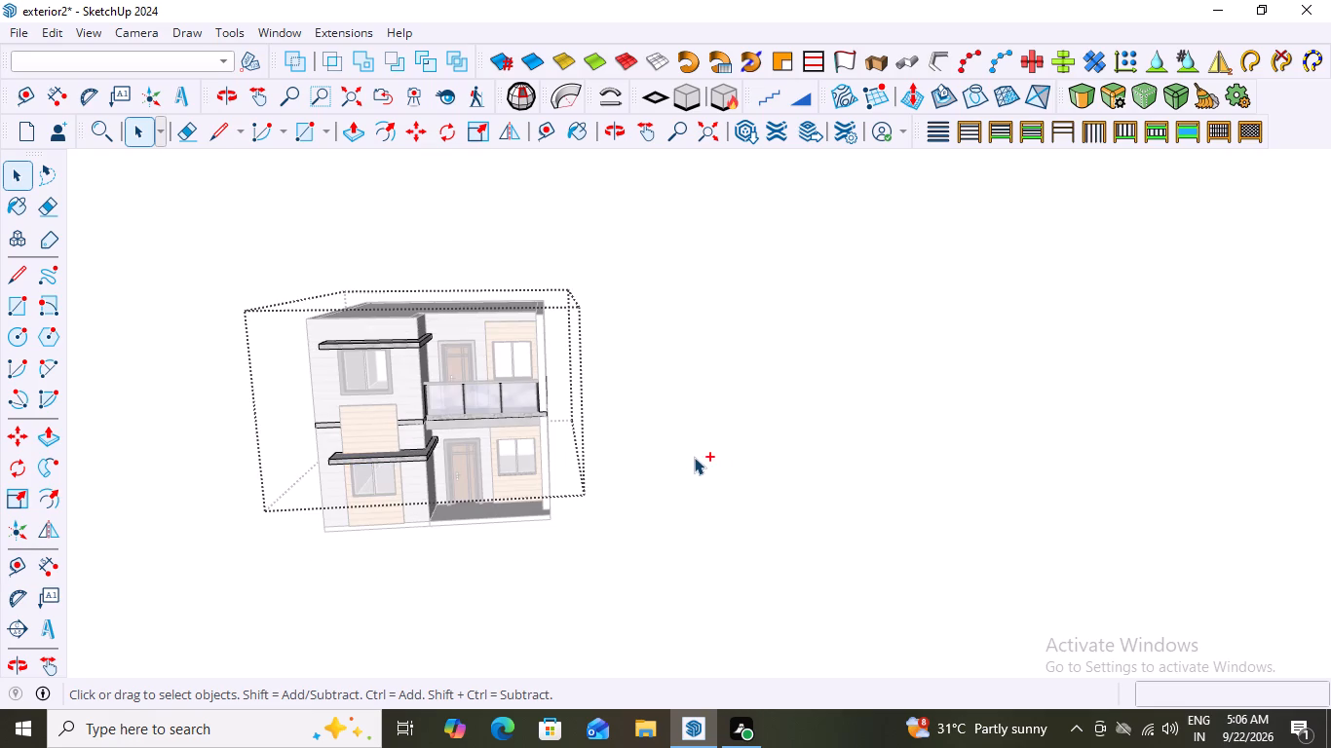
{"action": "key", "text": "ctrl+z"}
{"action": "key", "text": "ctrl+z"}
{"action": "key", "text": "ctrl+z"}
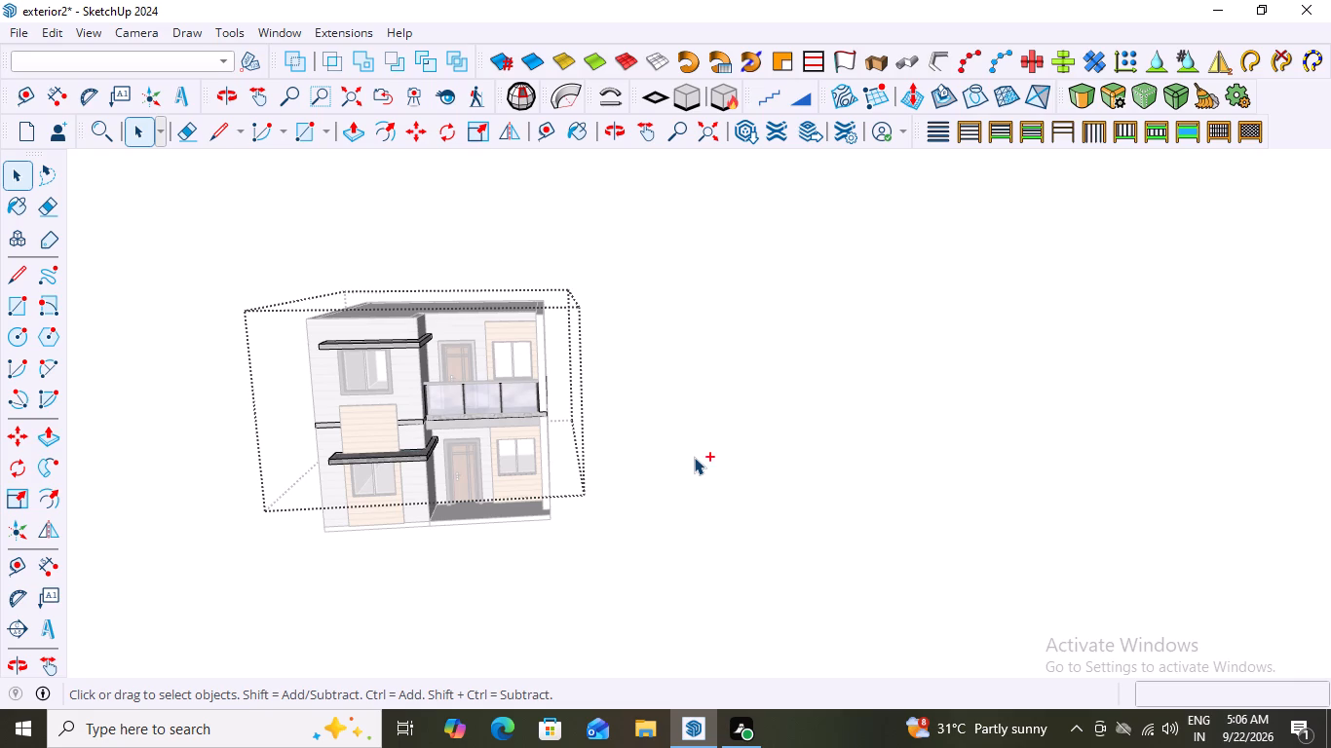
Examine the whole house from the front, the side, above the roof and below the base.
{"action": "middle_click_drag", "start_coordinate": [619, 485], "coordinate": [417, 465]}
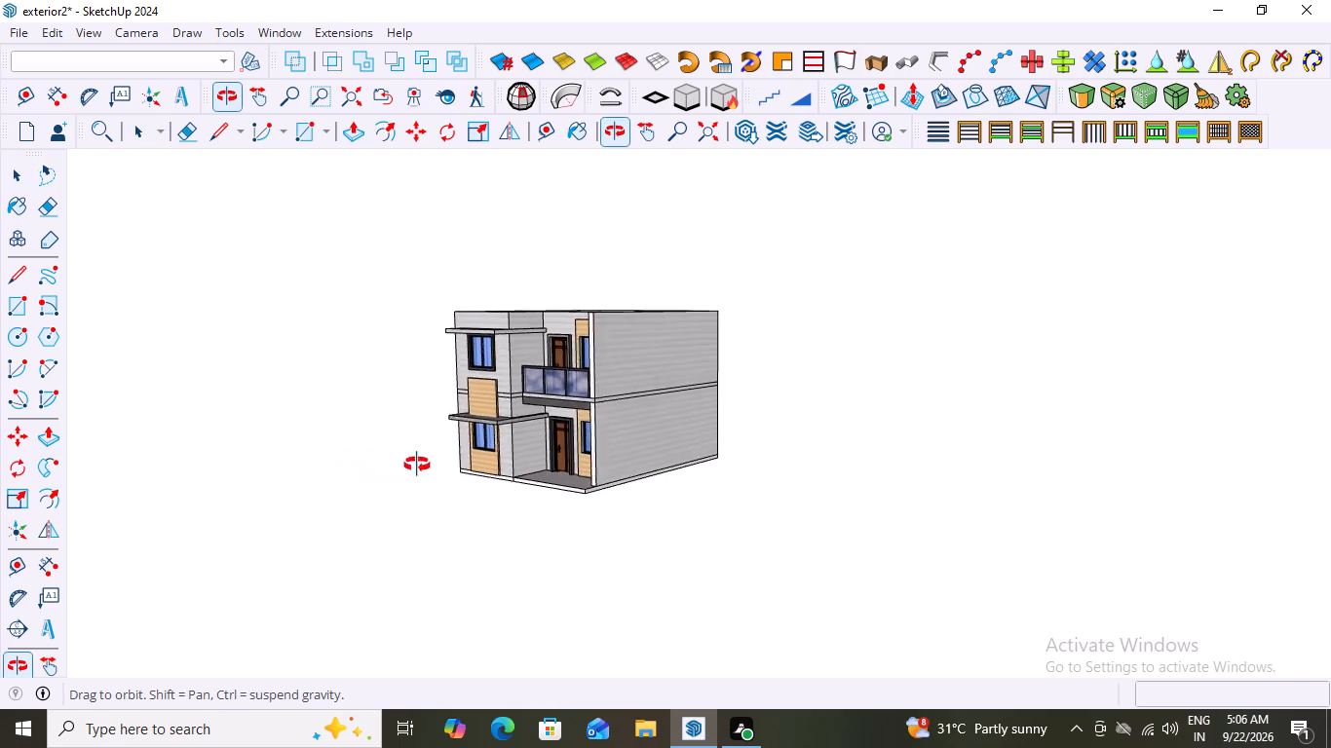
{"action": "middle_click_drag", "start_coordinate": [417, 465], "coordinate": [594, 490]}
{"action": "left_click", "coordinate": [649, 396]}
{"action": "middle_click_drag", "start_coordinate": [316, 359], "coordinate": [344, 301]}
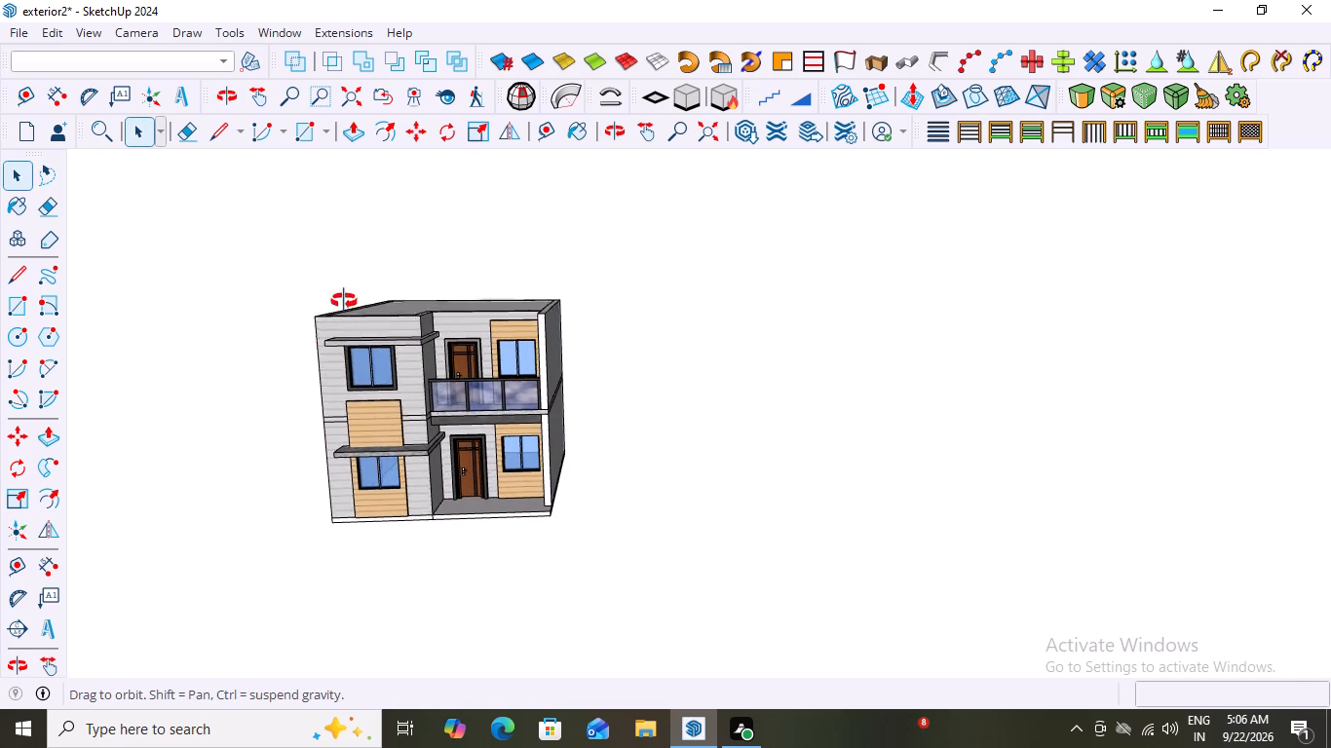
{"action": "middle_click_drag", "start_coordinate": [344, 301], "coordinate": [357, 403]}
{"action": "scroll", "coordinate": [473, 419], "scroll_direction": "up", "scroll_amount": 1}
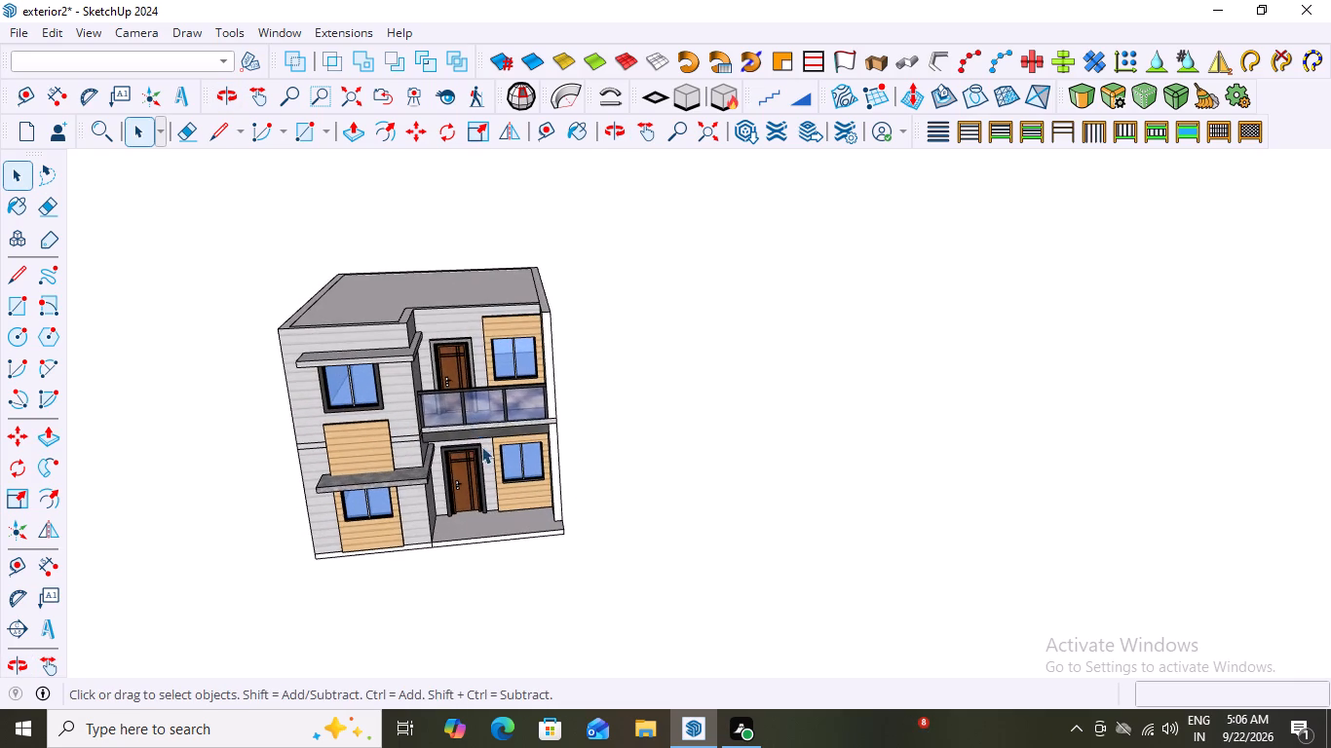
{"action": "middle_click_drag", "start_coordinate": [459, 457], "coordinate": [610, 185]}
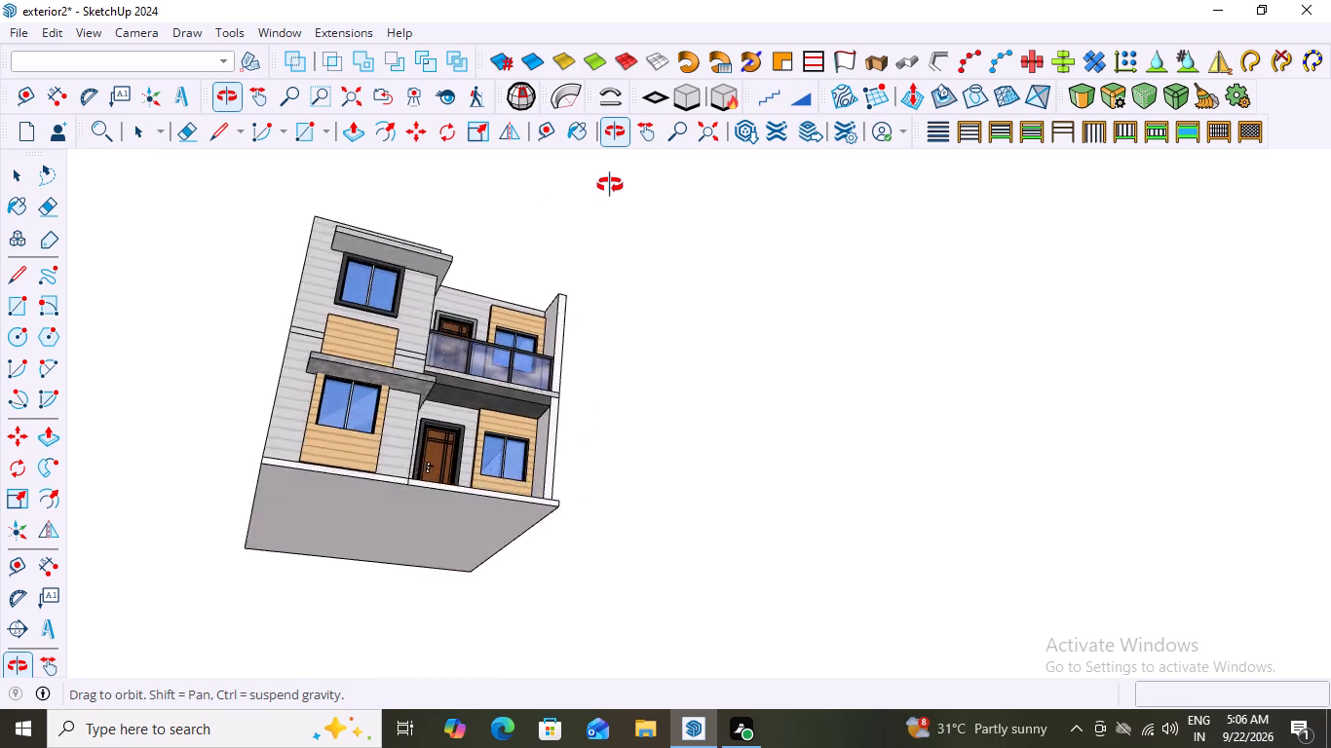
{"action": "middle_click_drag", "start_coordinate": [610, 185], "coordinate": [439, 337]}
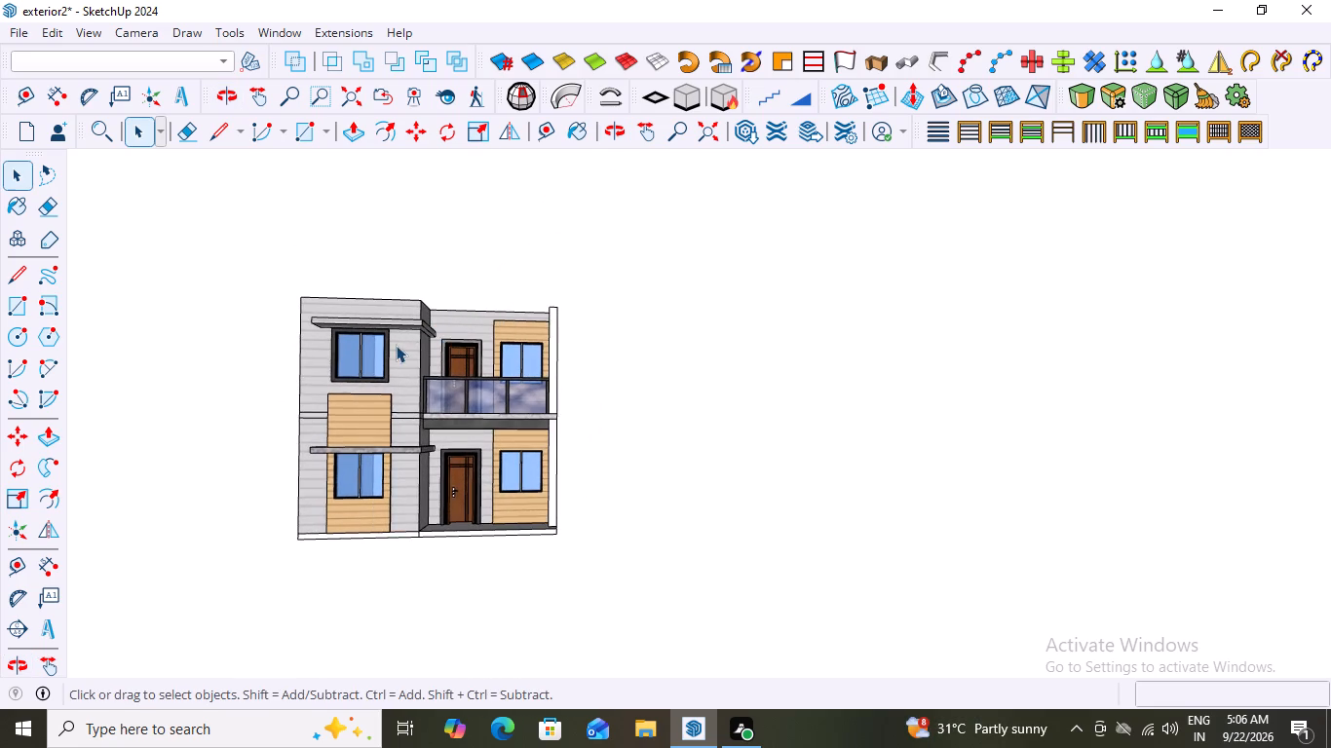
{"action": "scroll", "coordinate": [396, 345], "scroll_direction": "up", "scroll_amount": 7}
{"action": "scroll", "coordinate": [401, 355], "scroll_direction": "down", "scroll_amount": 8}
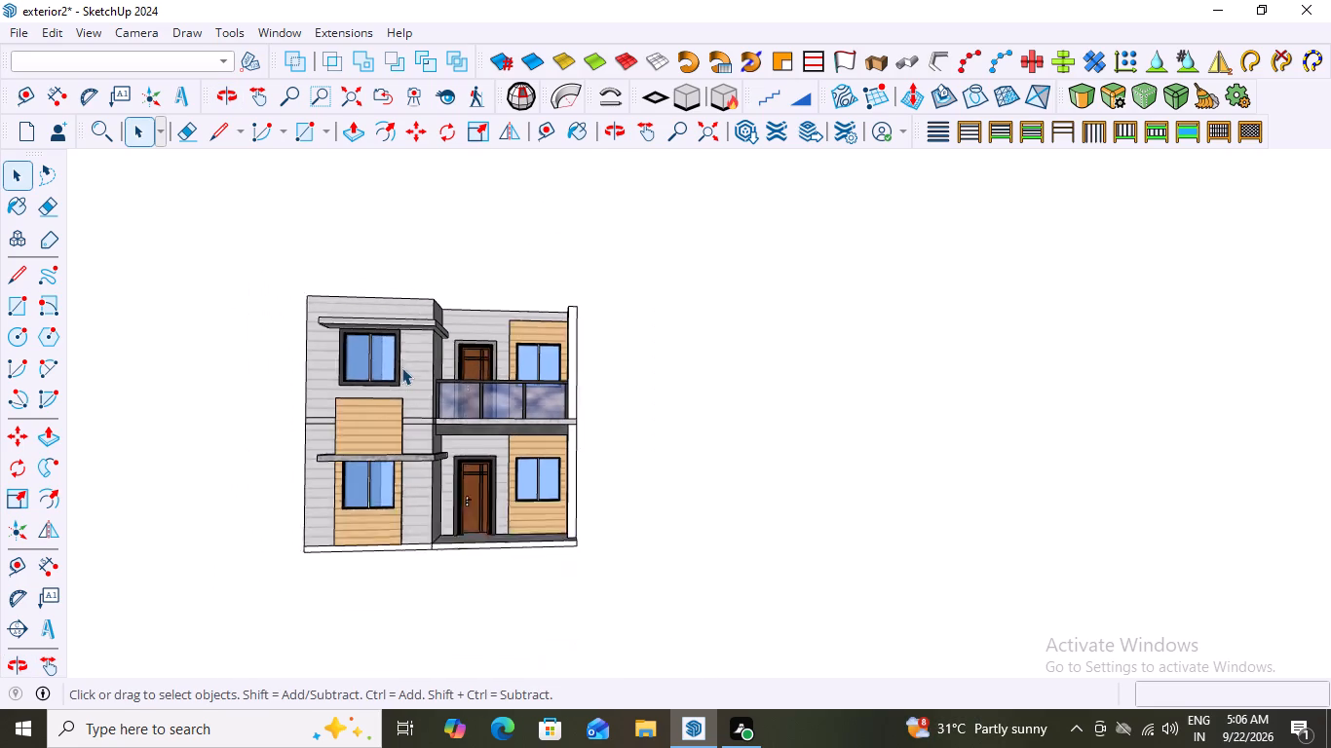
{"action": "middle_click_drag", "start_coordinate": [463, 487], "coordinate": [488, 513]}
{"action": "scroll", "coordinate": [463, 494], "scroll_direction": "down", "scroll_amount": 1}
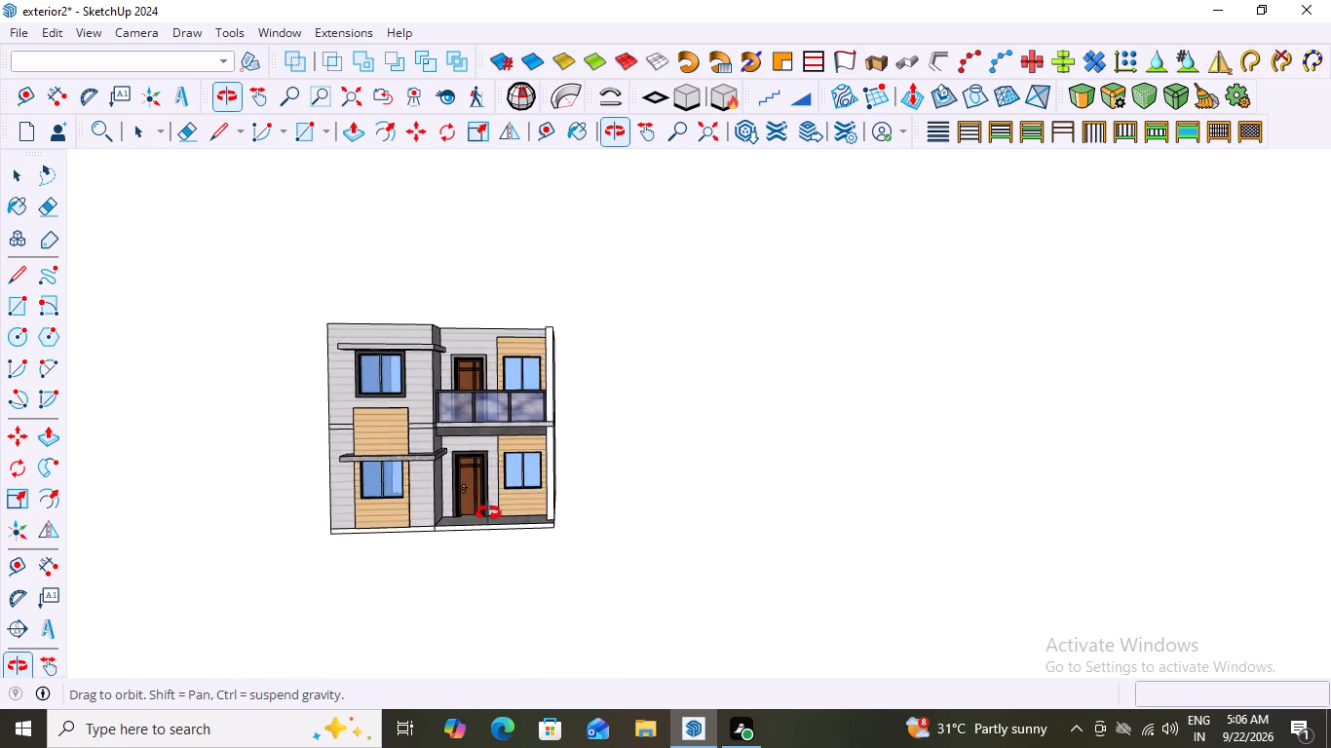
{"action": "middle_click_drag", "start_coordinate": [488, 513], "coordinate": [473, 501]}
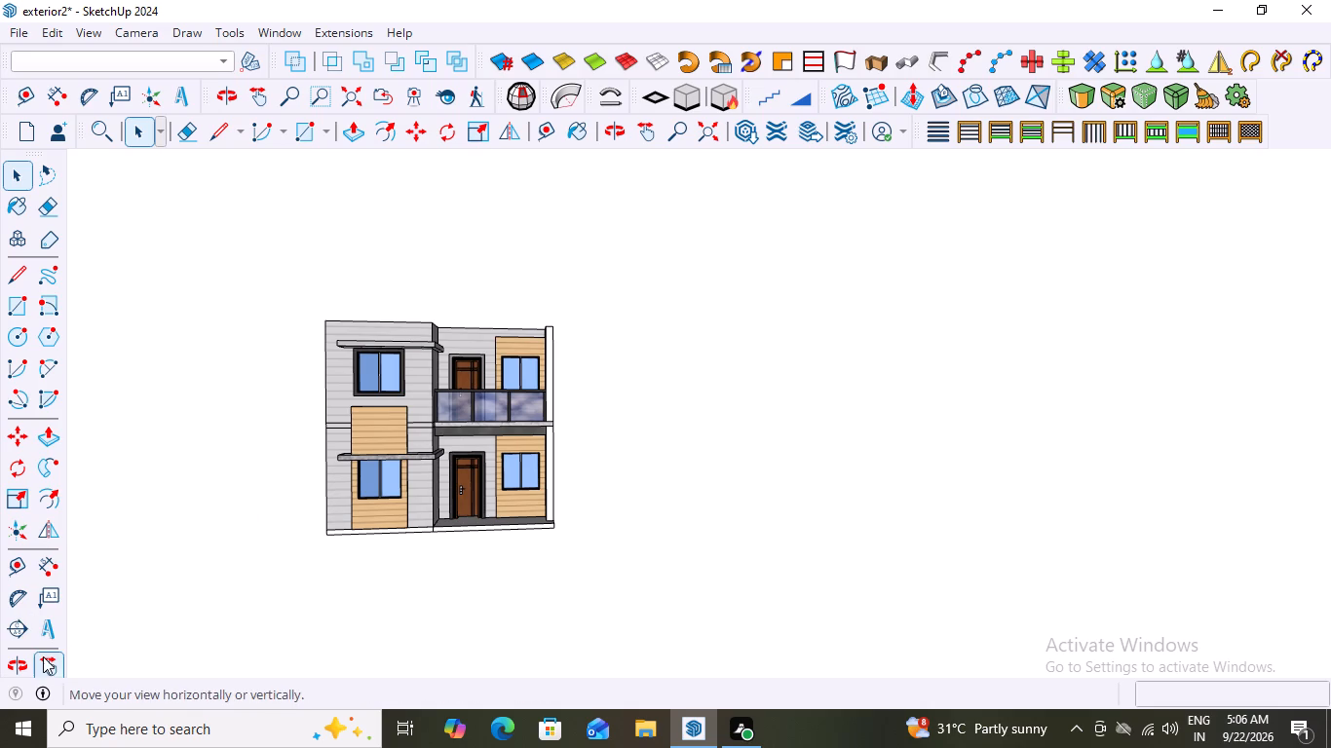
Examine the front facade centred in view, checking the upper windows, door and glass balcony up close and from a distance.
{"action": "left_click", "coordinate": [51, 664]}
{"action": "left_click_drag", "start_coordinate": [294, 513], "coordinate": [461, 491]}
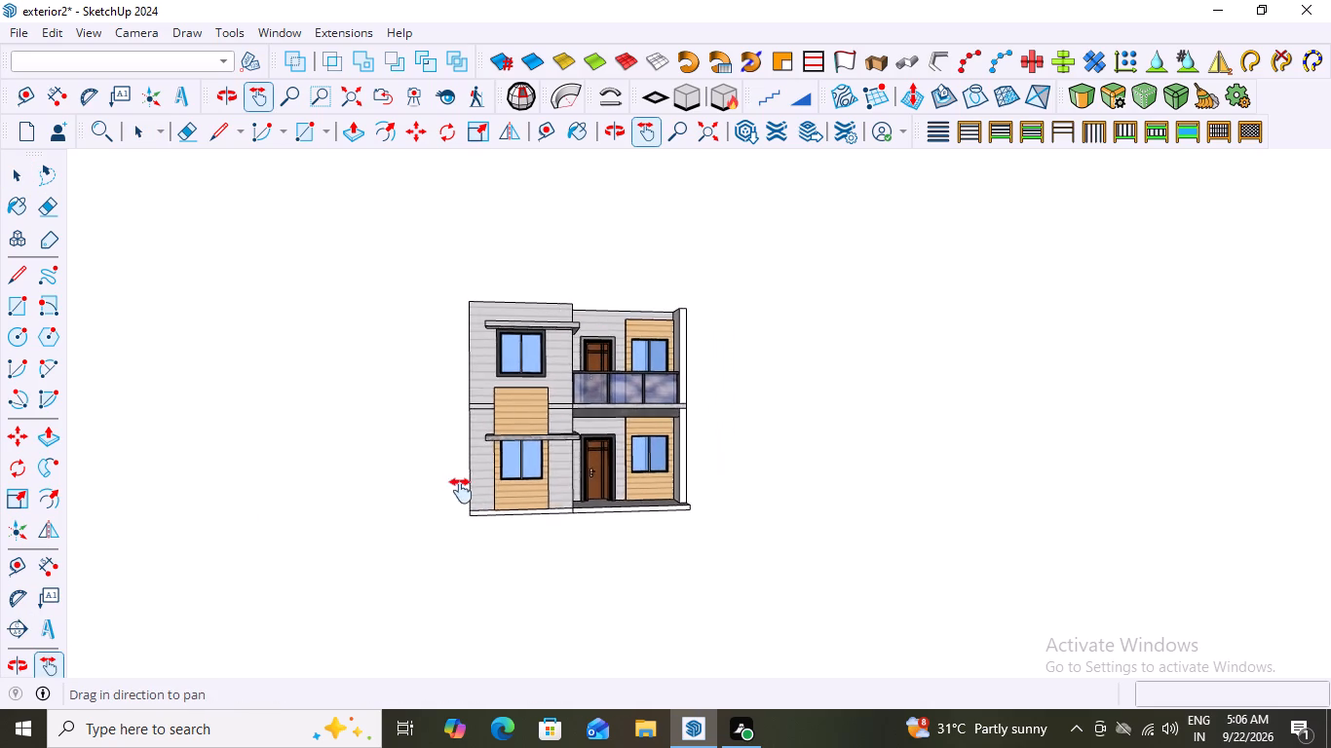
{"action": "left_click_drag", "start_coordinate": [461, 491], "coordinate": [442, 503]}
{"action": "scroll", "coordinate": [698, 566], "scroll_direction": "up", "scroll_amount": 1}
{"action": "middle_click_drag", "start_coordinate": [698, 566], "coordinate": [652, 568]}
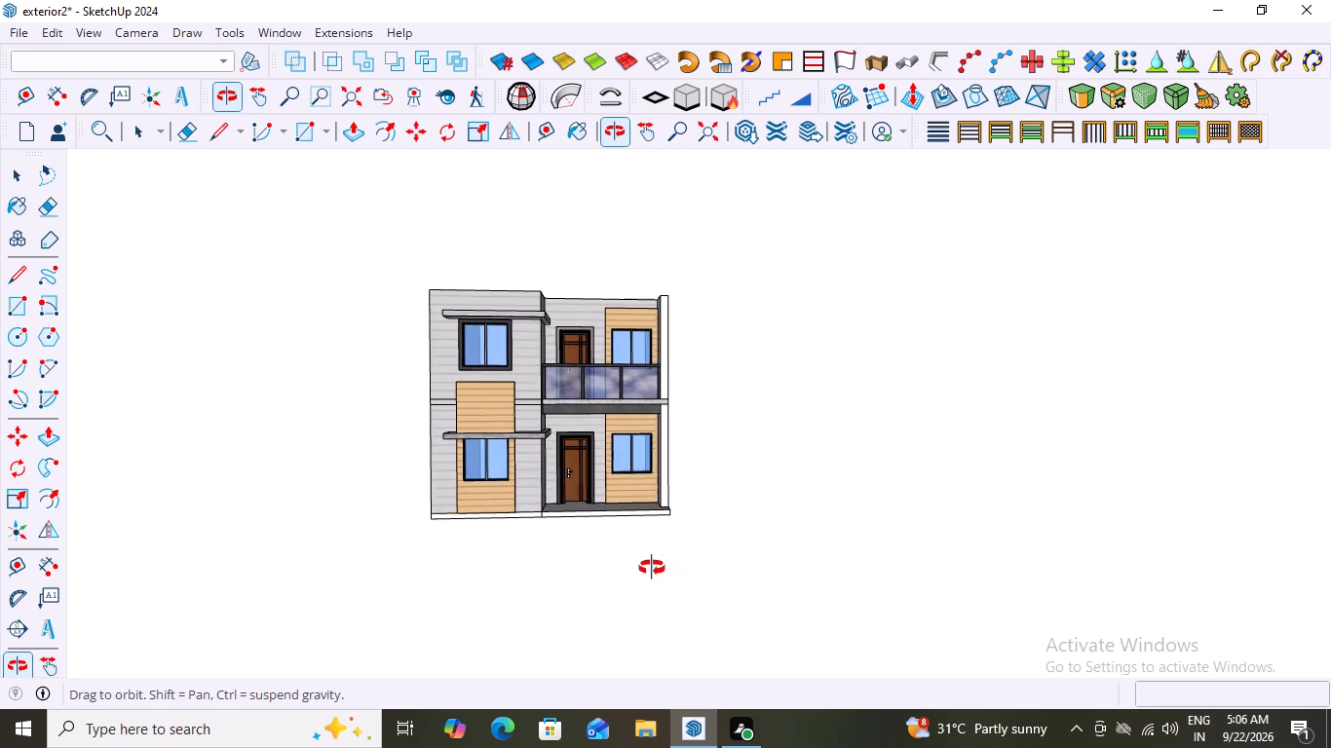
{"action": "middle_click_drag", "start_coordinate": [652, 568], "coordinate": [671, 578]}
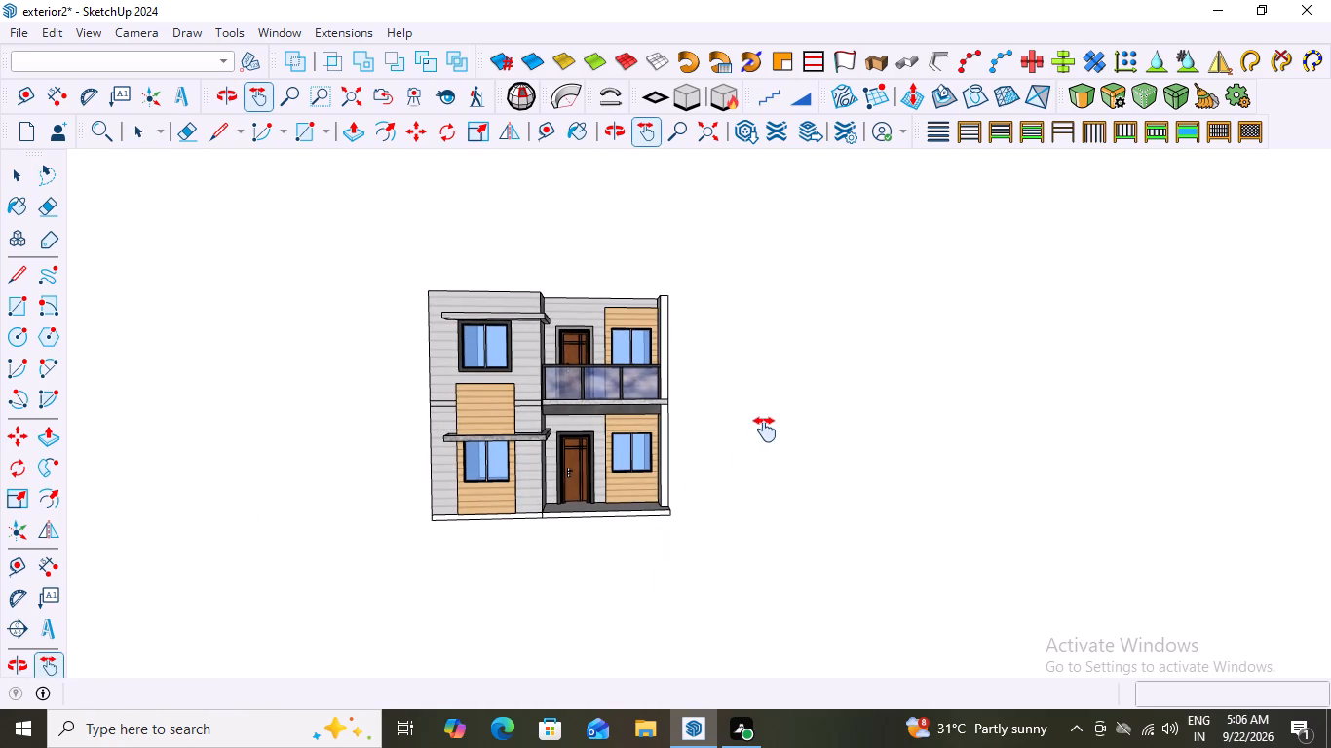
{"action": "key", "text": "space"}
{"action": "scroll", "coordinate": [559, 343], "scroll_direction": "up", "scroll_amount": 8}
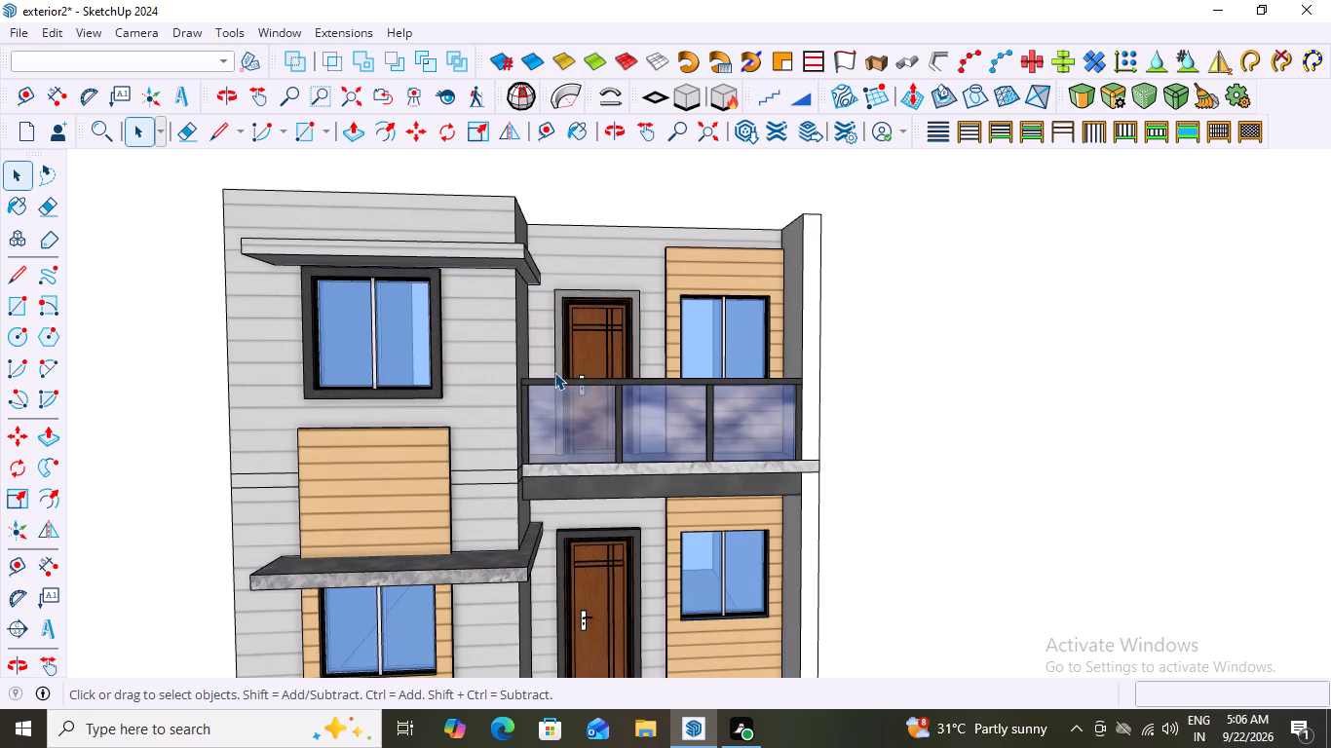
{"action": "scroll", "coordinate": [554, 368], "scroll_direction": "down", "scroll_amount": 11}
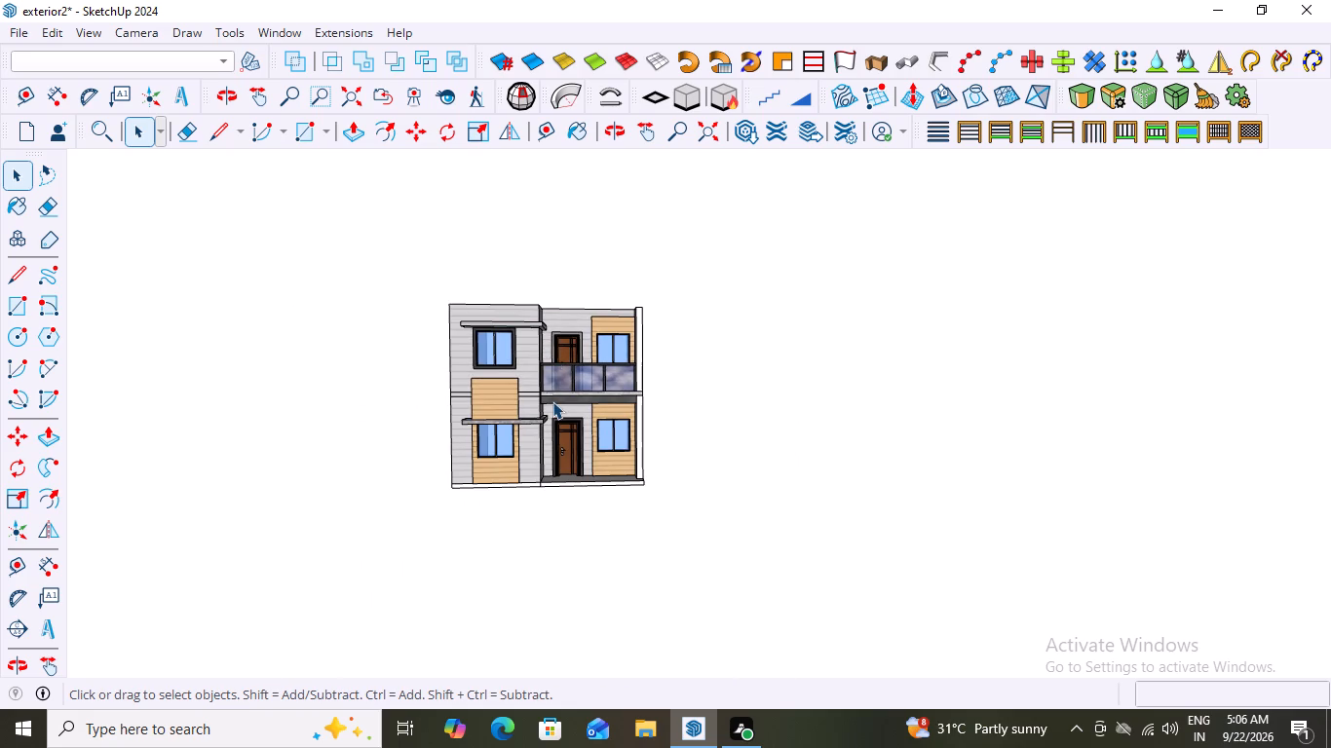
{"action": "scroll", "coordinate": [552, 401], "scroll_direction": "up", "scroll_amount": 2}
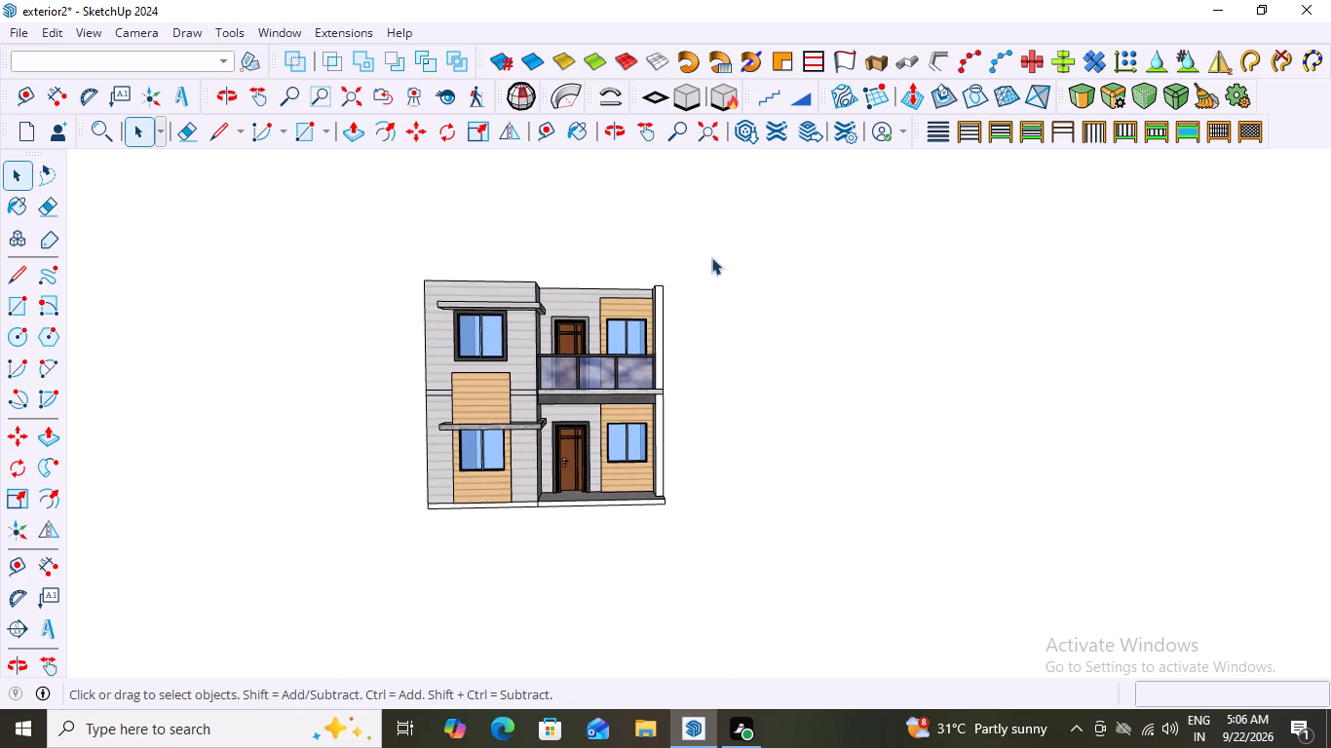
{"action": "triple_click", "coordinate": [211, 307]}
{"action": "scroll", "coordinate": [211, 307], "scroll_direction": "down", "scroll_amount": 3}
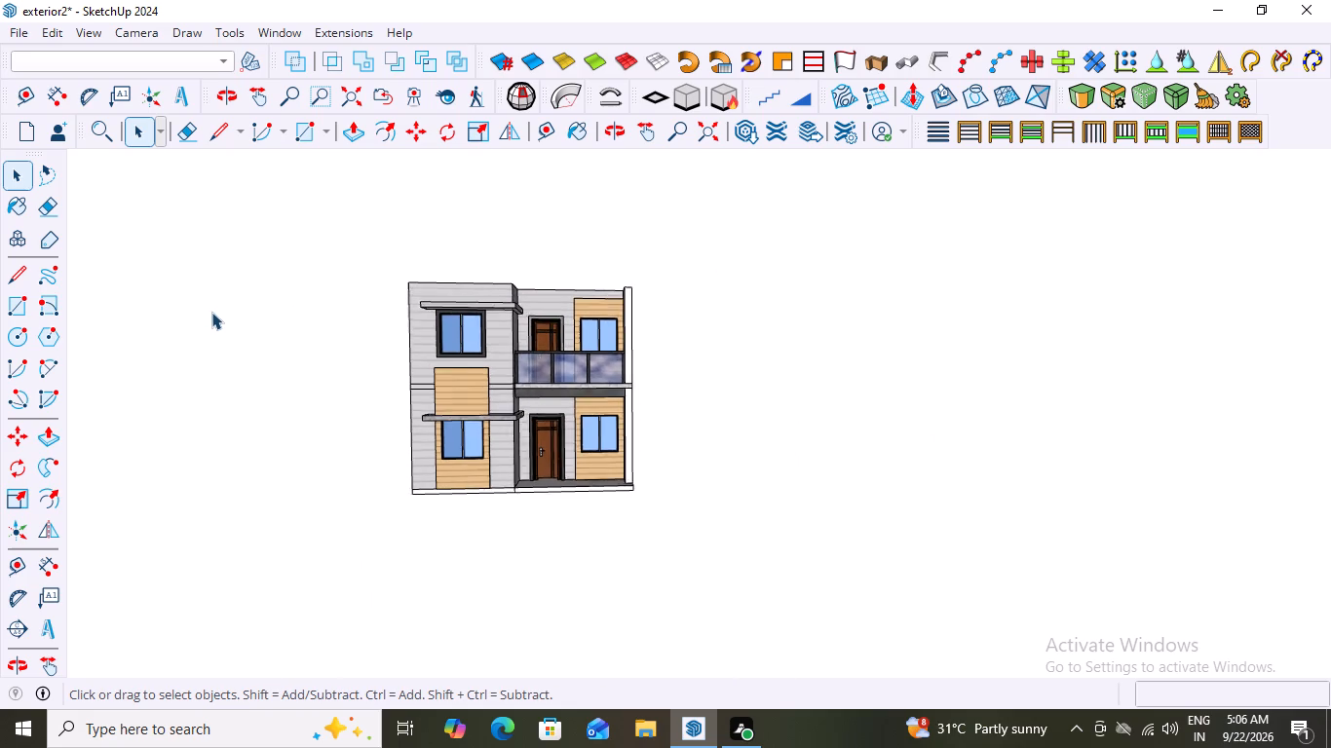
{"action": "scroll", "coordinate": [211, 312], "scroll_direction": "down", "scroll_amount": 3}
{"action": "scroll", "coordinate": [205, 386], "scroll_direction": "up", "scroll_amount": 5}
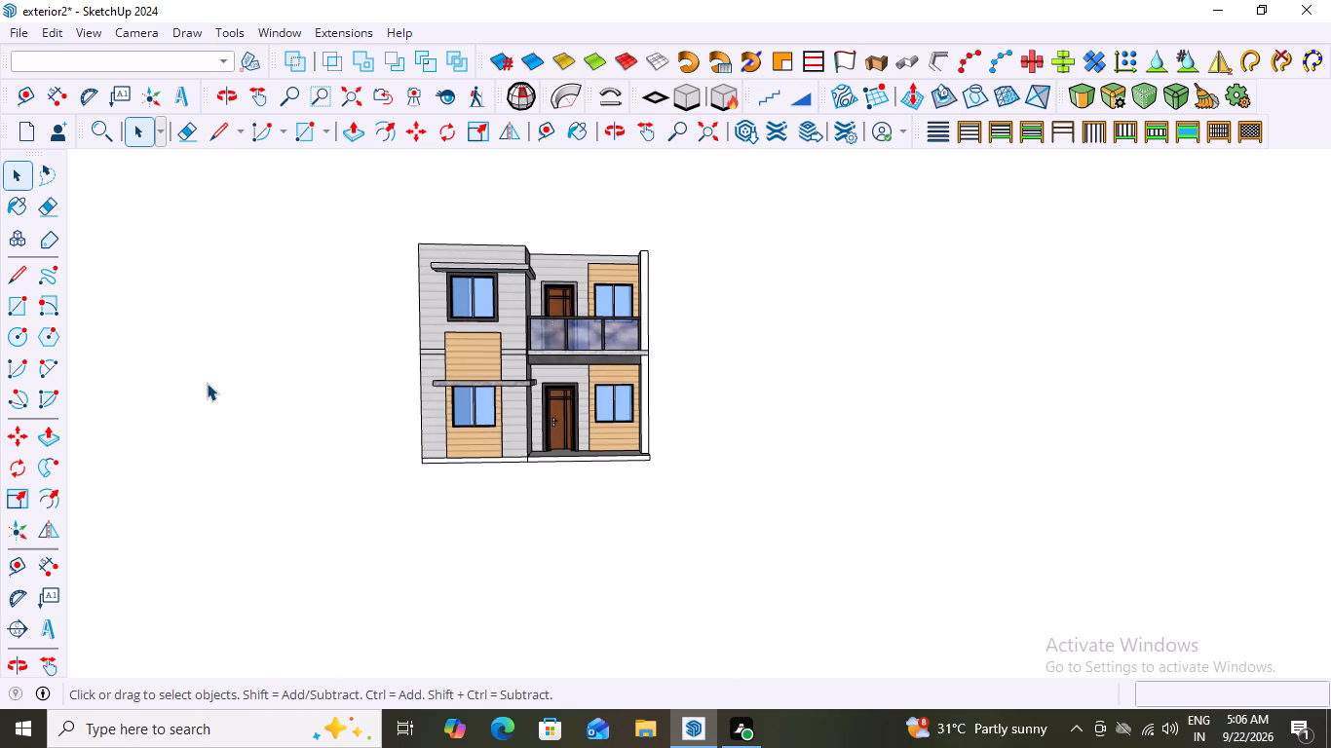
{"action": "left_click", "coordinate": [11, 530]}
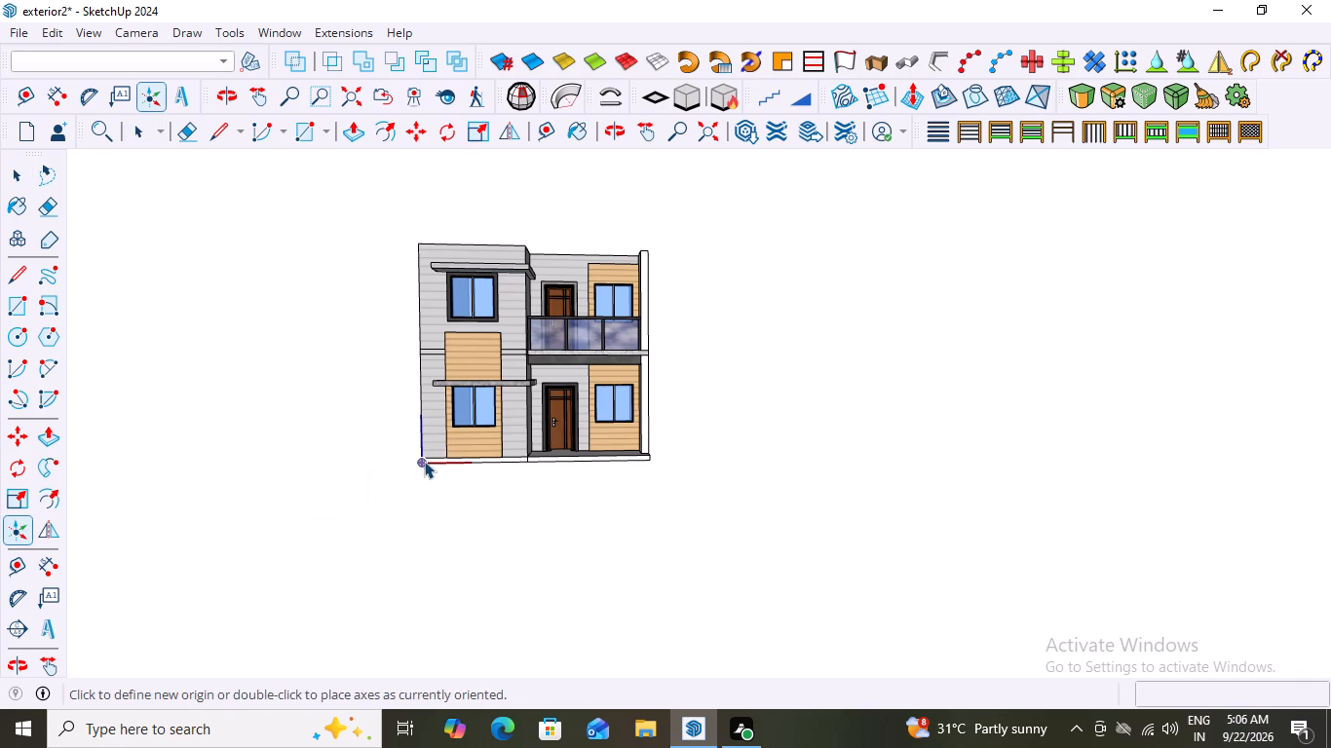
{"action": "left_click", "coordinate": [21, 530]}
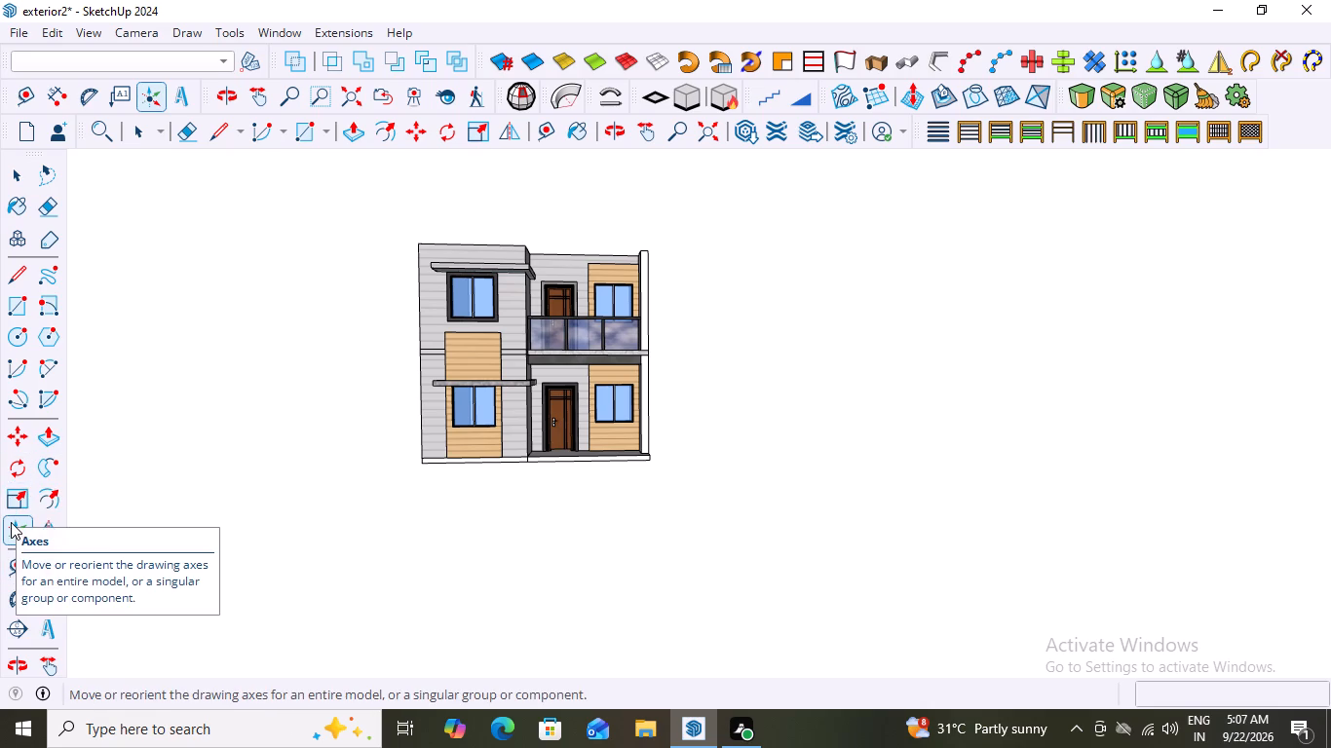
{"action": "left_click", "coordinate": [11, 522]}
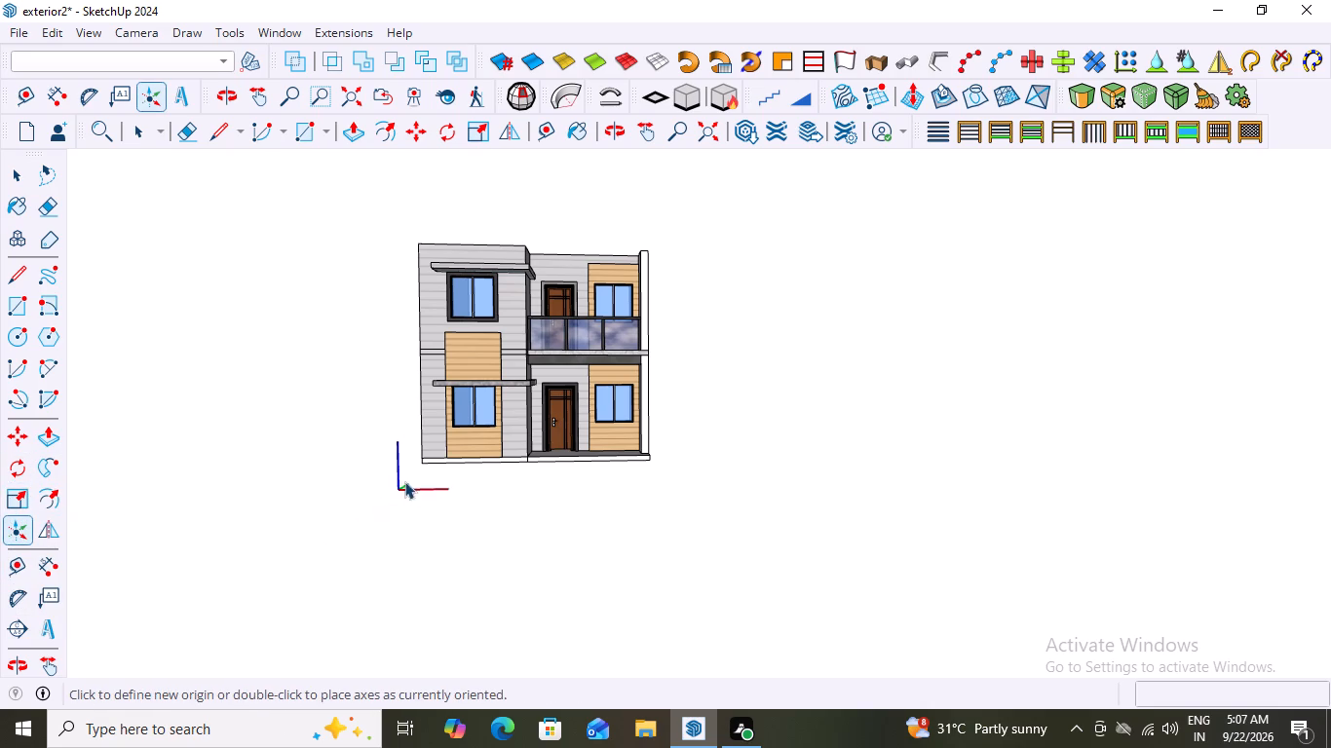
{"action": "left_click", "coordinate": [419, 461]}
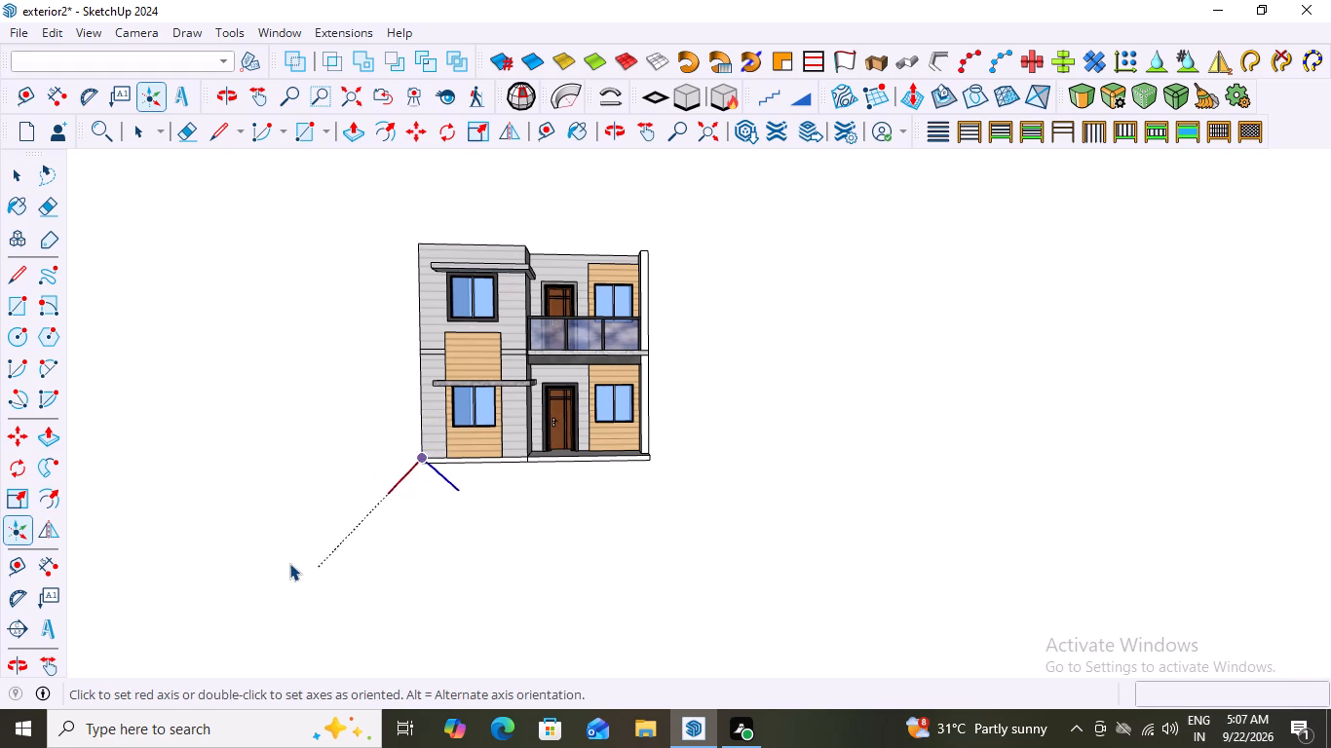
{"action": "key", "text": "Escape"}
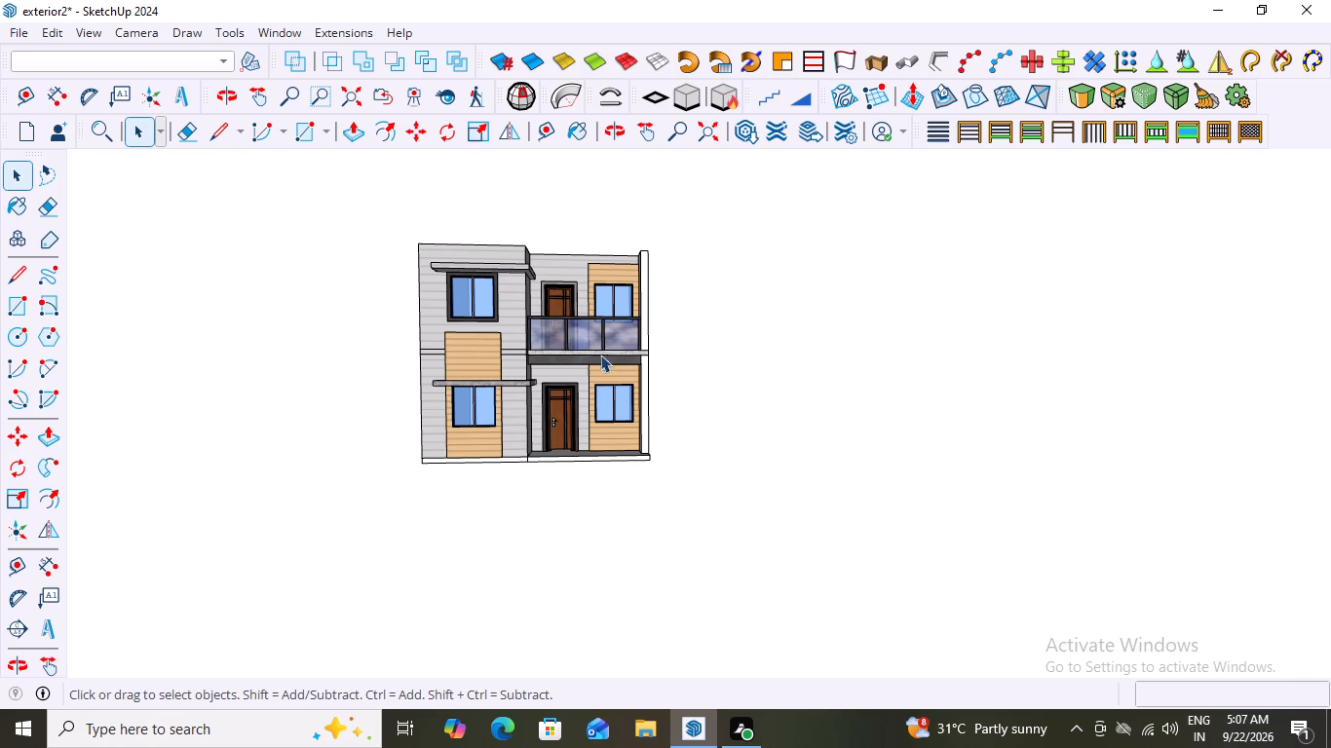
Examine the roof, parapet, canopies and balcony from above, orbiting around the front and both side walls.
{"action": "middle_click_drag", "start_coordinate": [576, 248], "coordinate": [599, 431]}
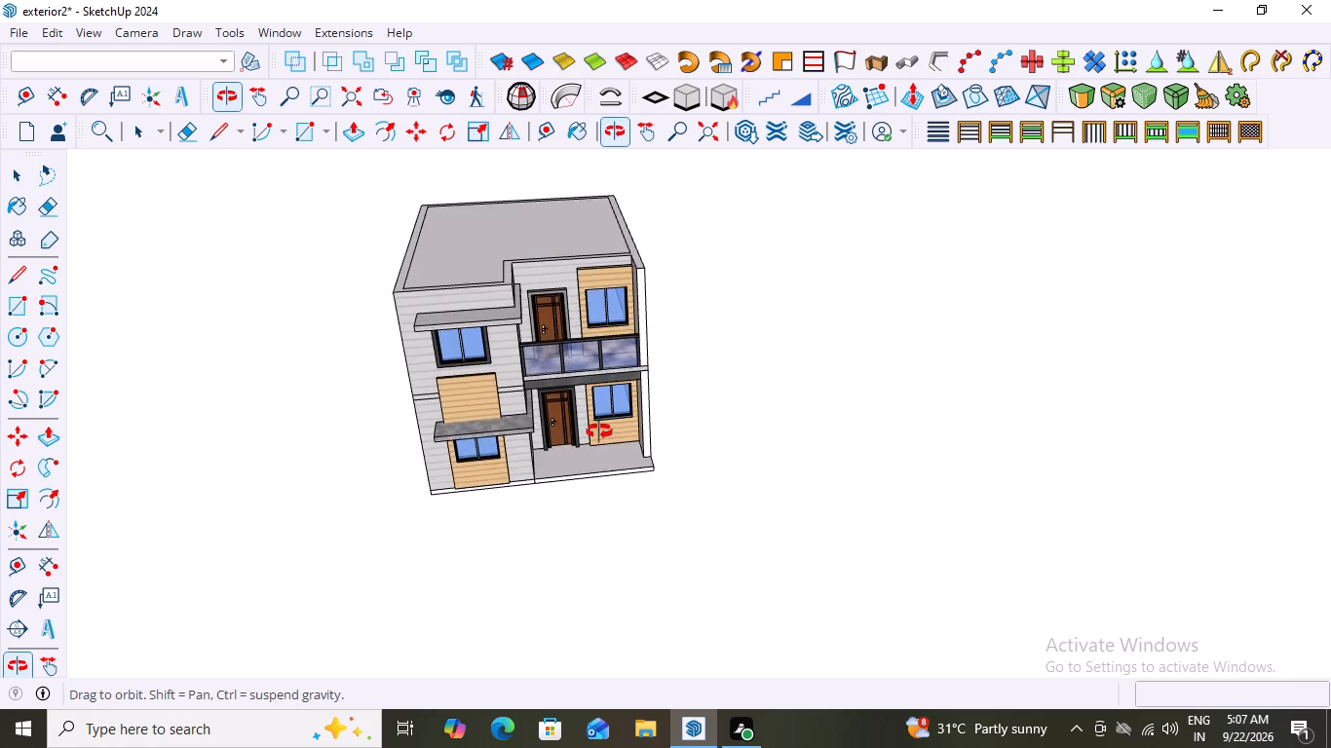
{"action": "middle_click_drag", "start_coordinate": [599, 431], "coordinate": [490, 461]}
{"action": "middle_click_drag", "start_coordinate": [583, 181], "coordinate": [594, 176]}
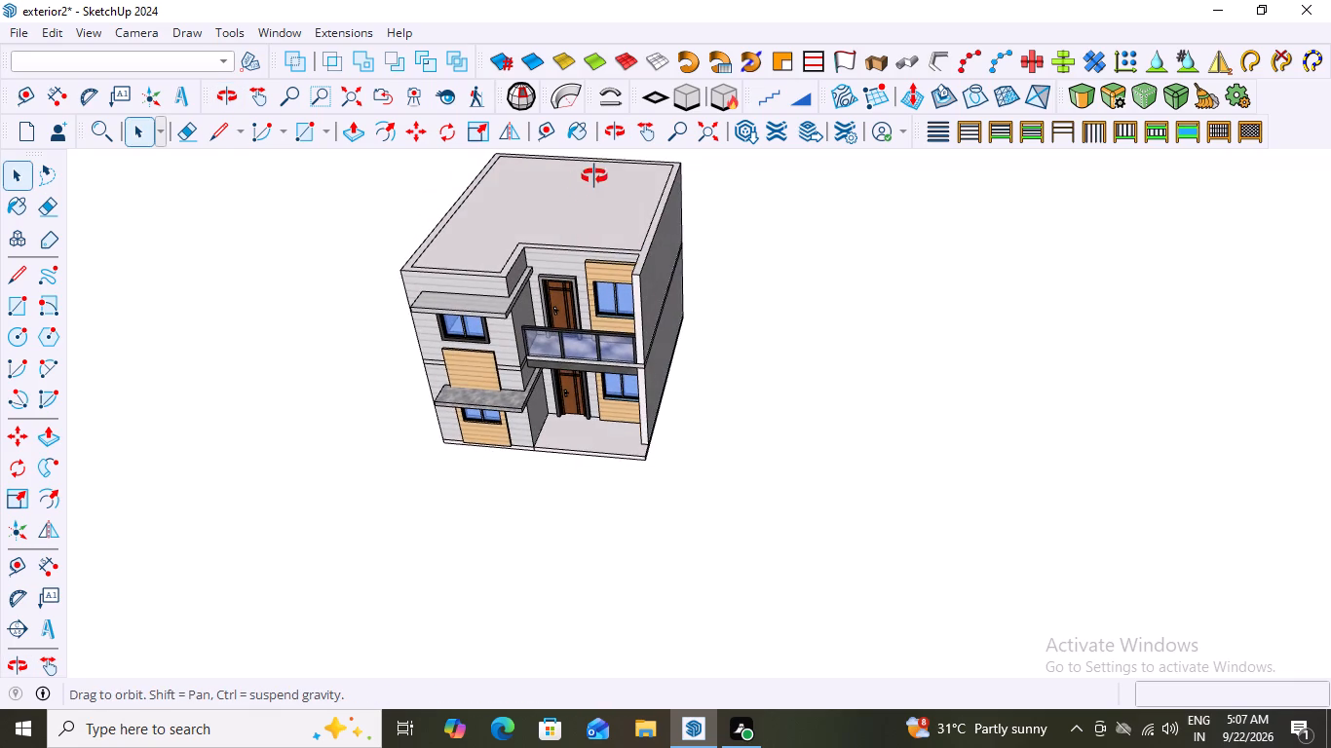
{"action": "middle_click_drag", "start_coordinate": [594, 176], "coordinate": [681, 194]}
{"action": "middle_click_drag", "start_coordinate": [719, 293], "coordinate": [659, 348]}
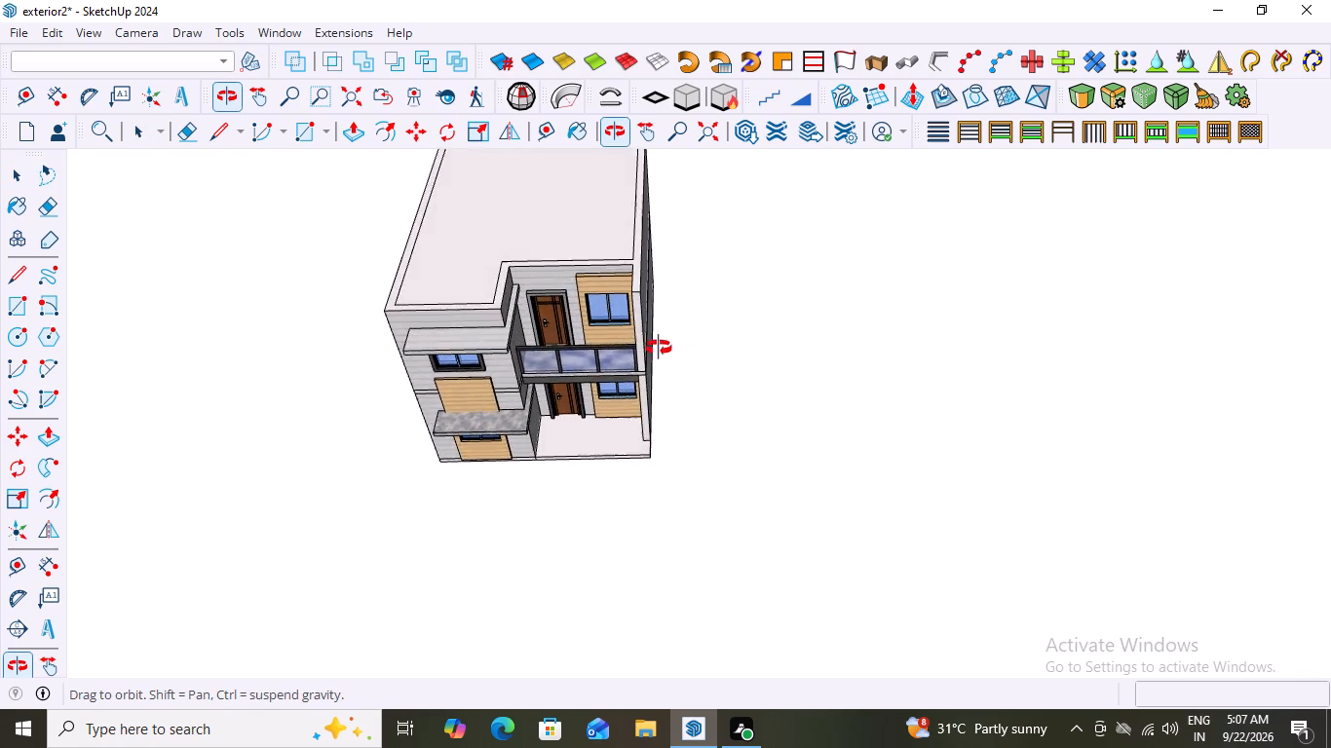
{"action": "middle_click_drag", "start_coordinate": [659, 348], "coordinate": [686, 408]}
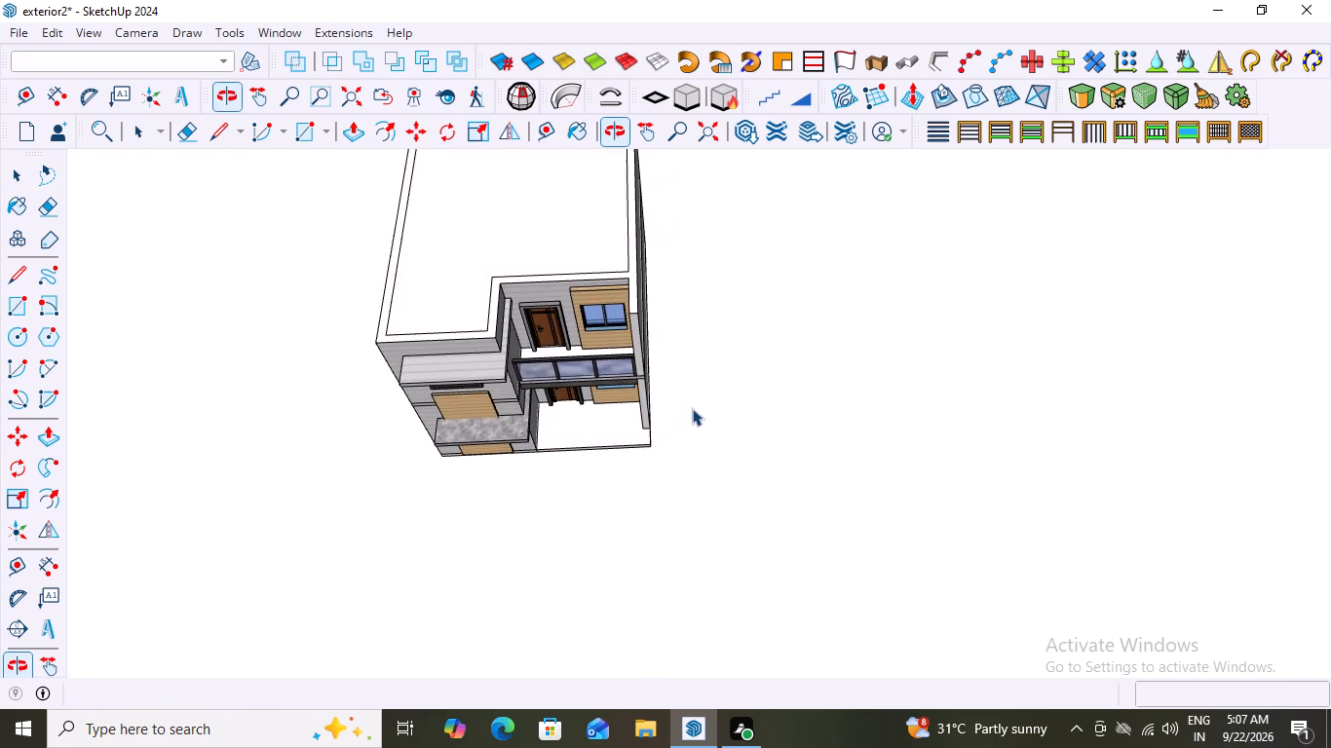
{"action": "scroll", "coordinate": [616, 136], "scroll_direction": "up", "scroll_amount": 3}
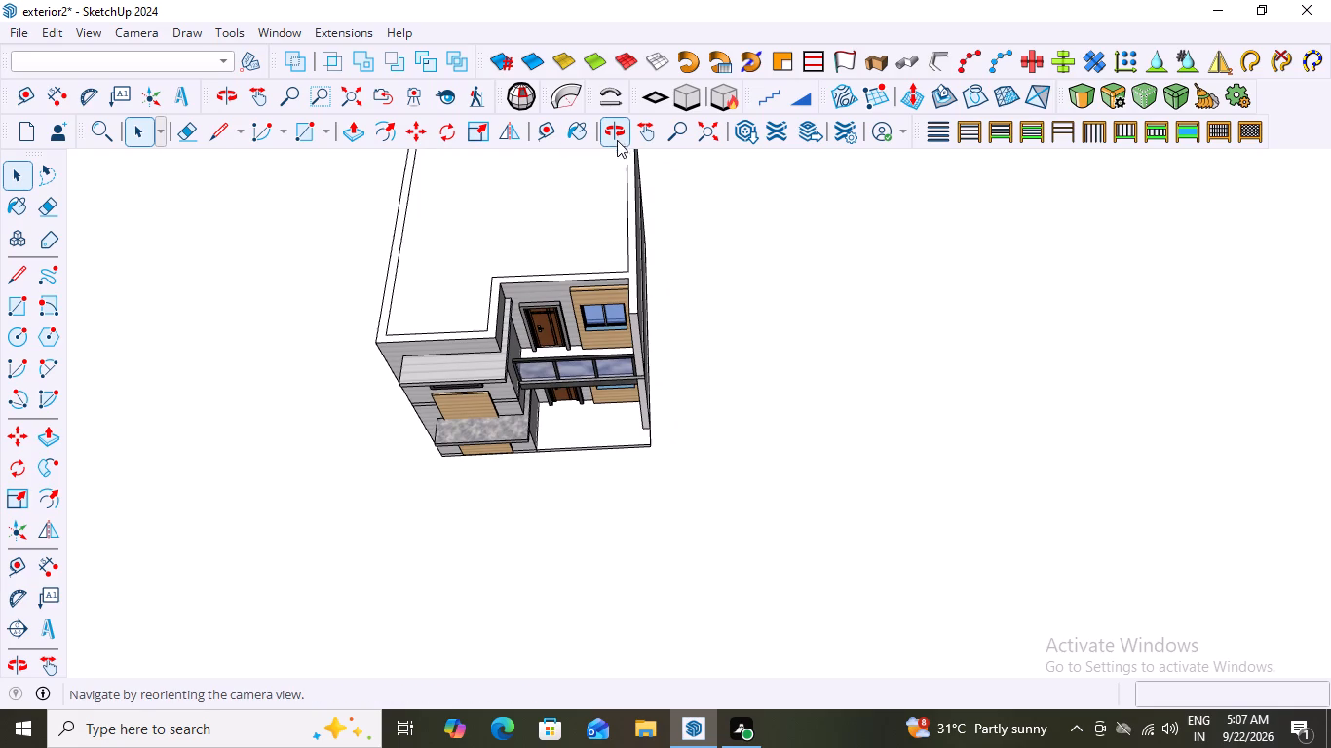
{"action": "scroll", "coordinate": [618, 169], "scroll_direction": "down", "scroll_amount": 8}
{"action": "scroll", "coordinate": [550, 149], "scroll_direction": "up", "scroll_amount": 7}
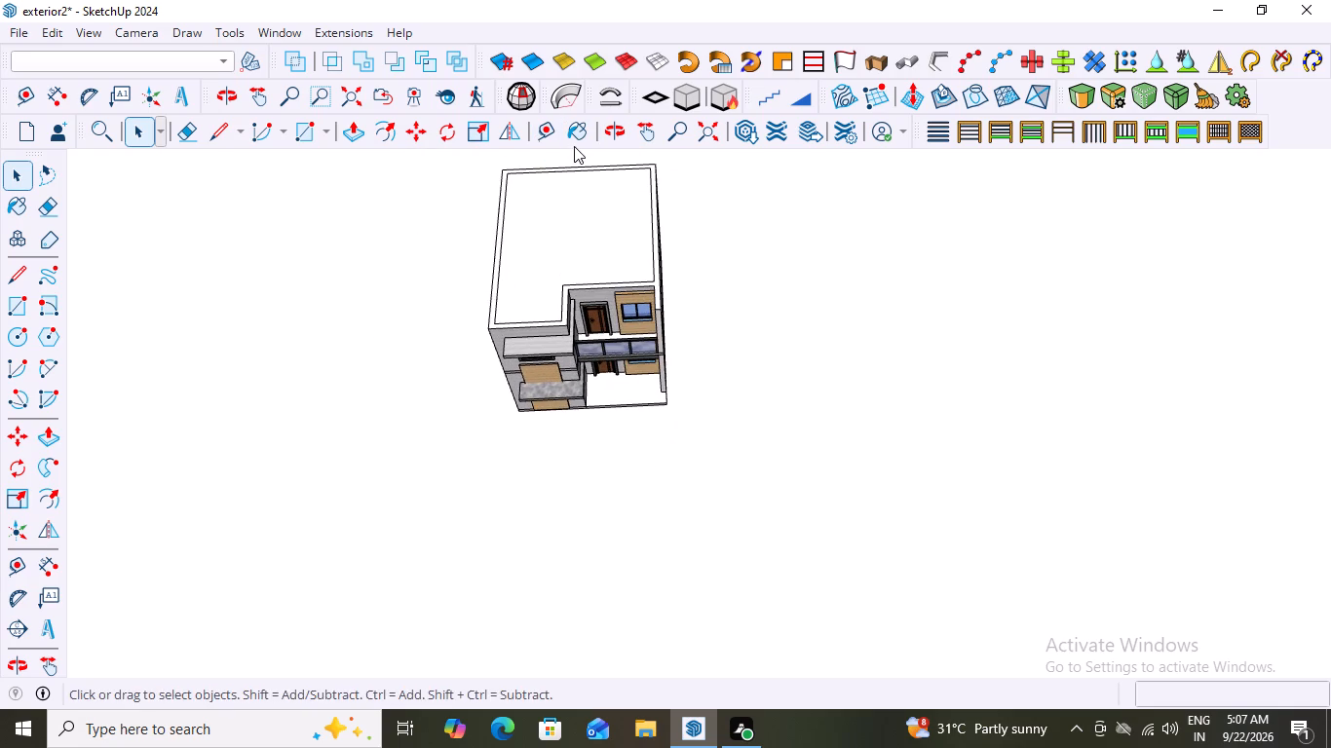
{"action": "scroll", "coordinate": [574, 146], "scroll_direction": "up", "scroll_amount": 11}
{"action": "middle_click_drag", "start_coordinate": [712, 188], "coordinate": [789, 202]}
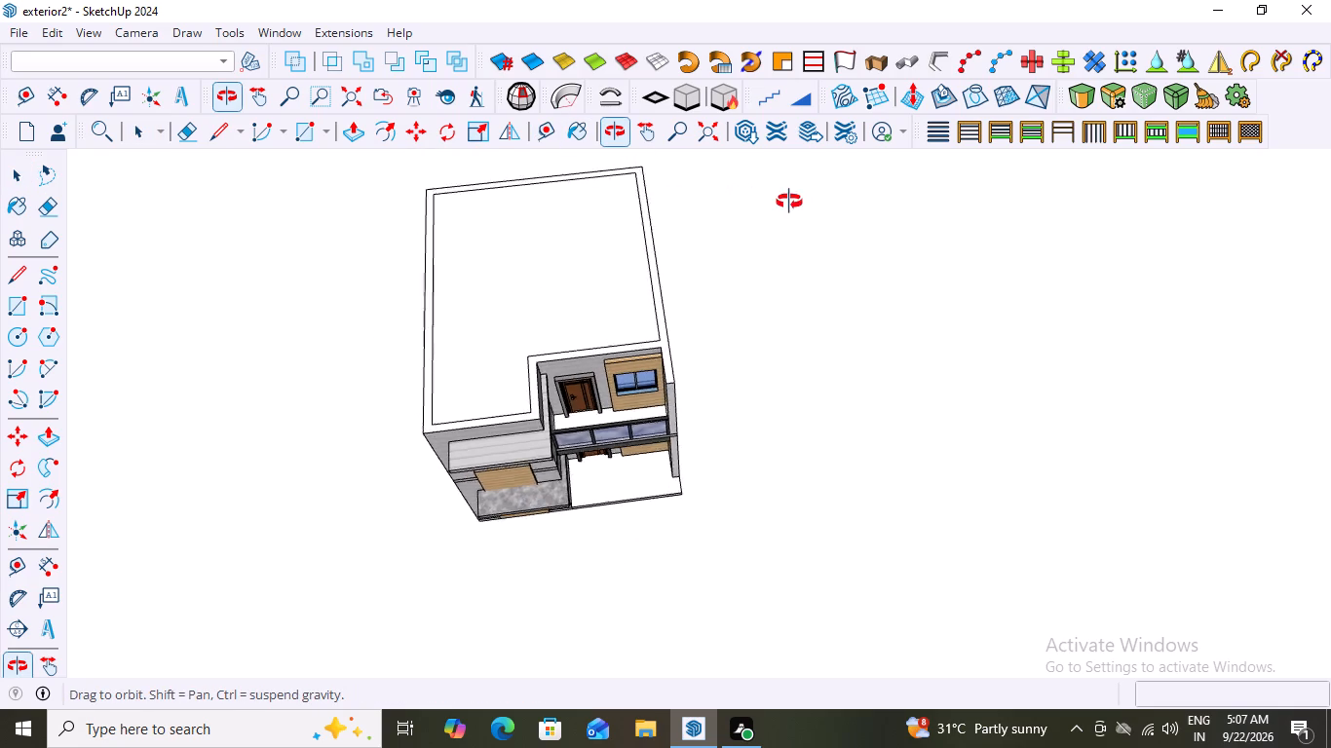
{"action": "middle_click_drag", "start_coordinate": [789, 202], "coordinate": [755, 155]}
{"action": "middle_click_drag", "start_coordinate": [809, 476], "coordinate": [784, 404]}
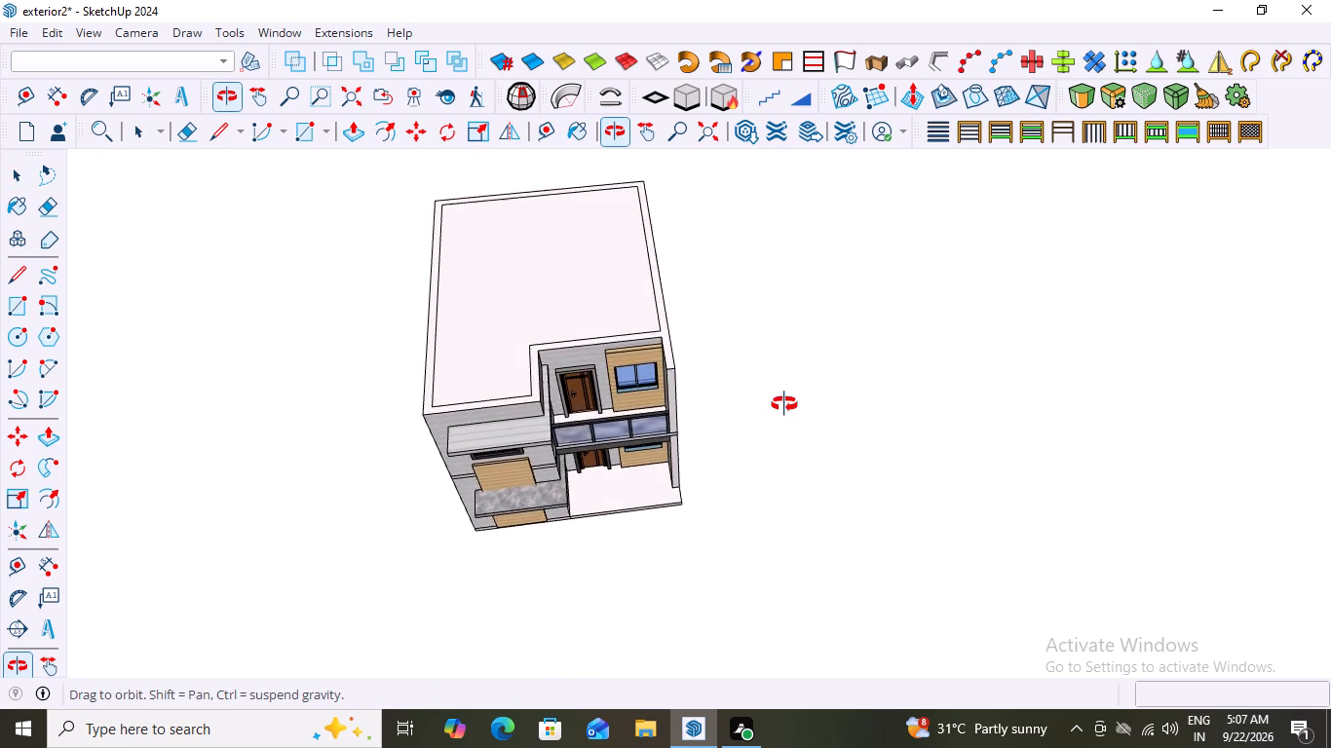
{"action": "middle_click_drag", "start_coordinate": [784, 404], "coordinate": [892, 412]}
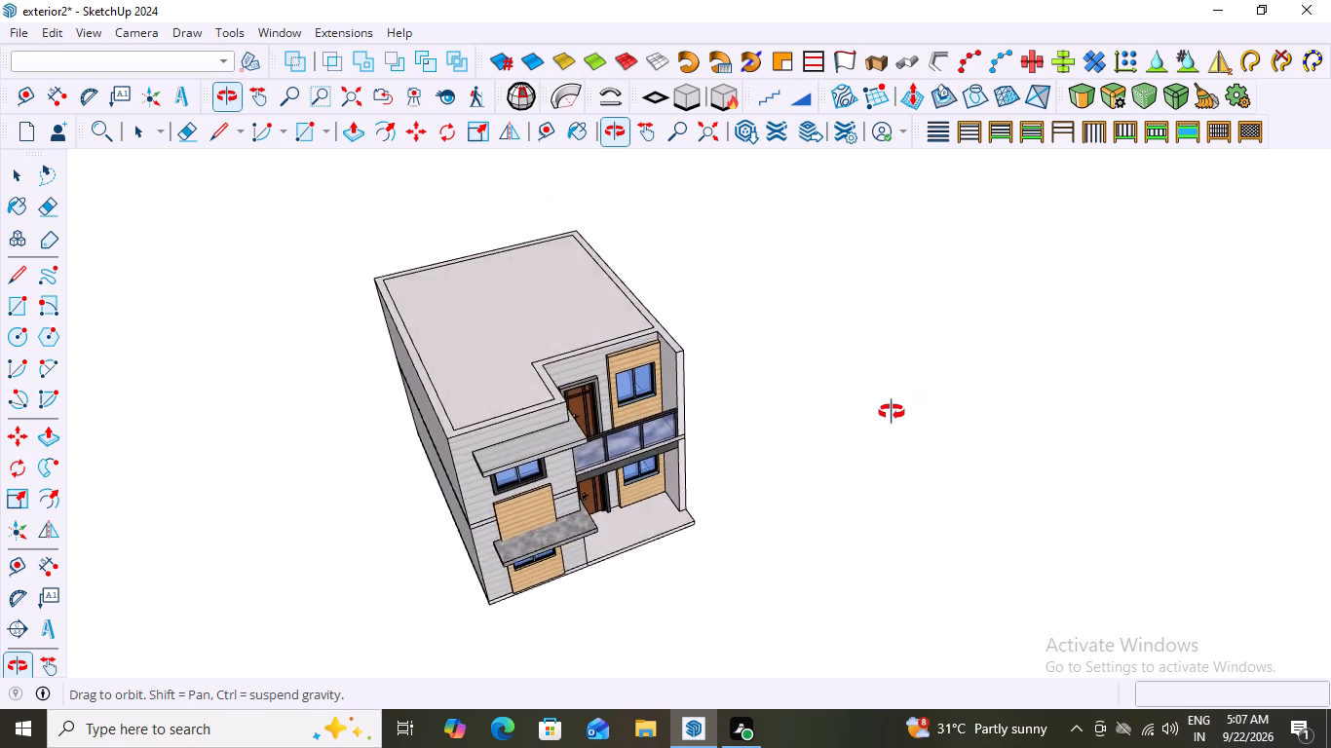
Trace the L-shaped outer outline of the roof parapet with lines from corner to corner, closing it into a single face.
{"action": "middle_click_drag", "start_coordinate": [892, 412], "coordinate": [834, 439]}
{"action": "scroll", "coordinate": [629, 198], "scroll_direction": "up", "scroll_amount": 3}
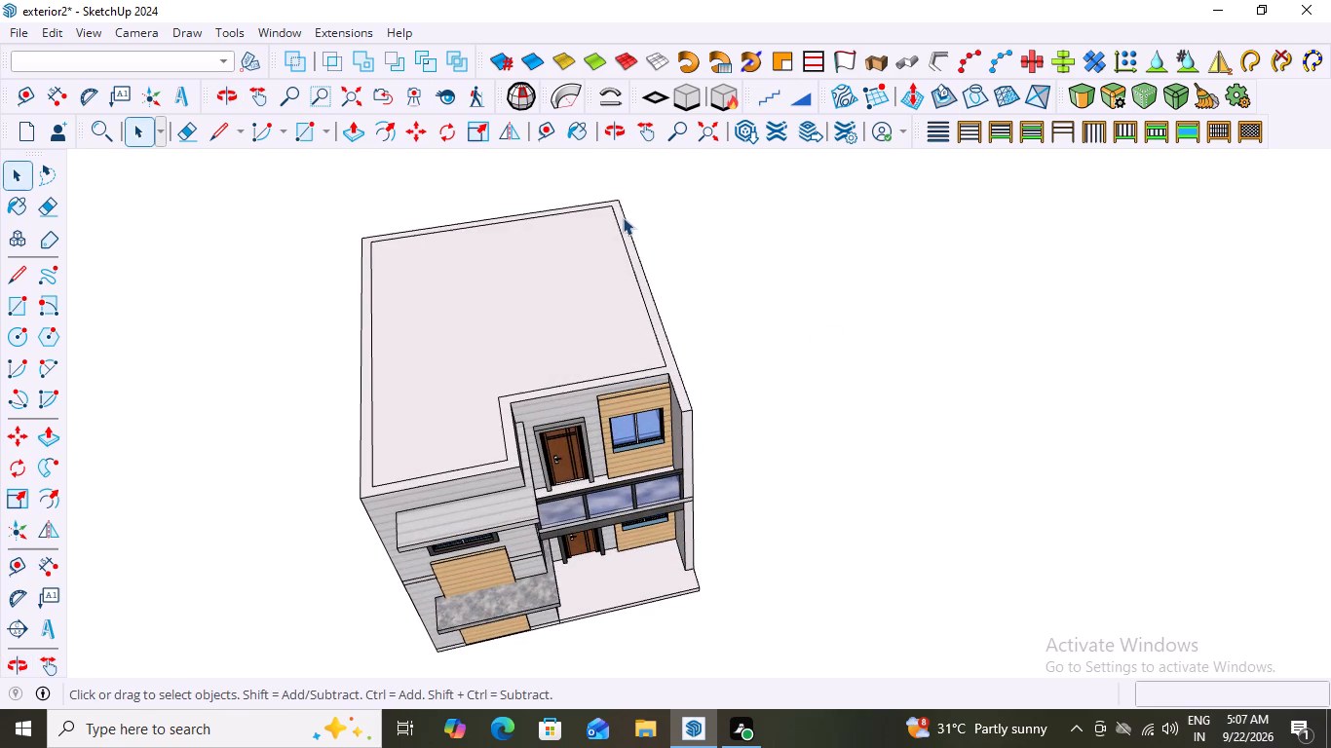
{"action": "scroll", "coordinate": [401, 205], "scroll_direction": "up", "scroll_amount": 1}
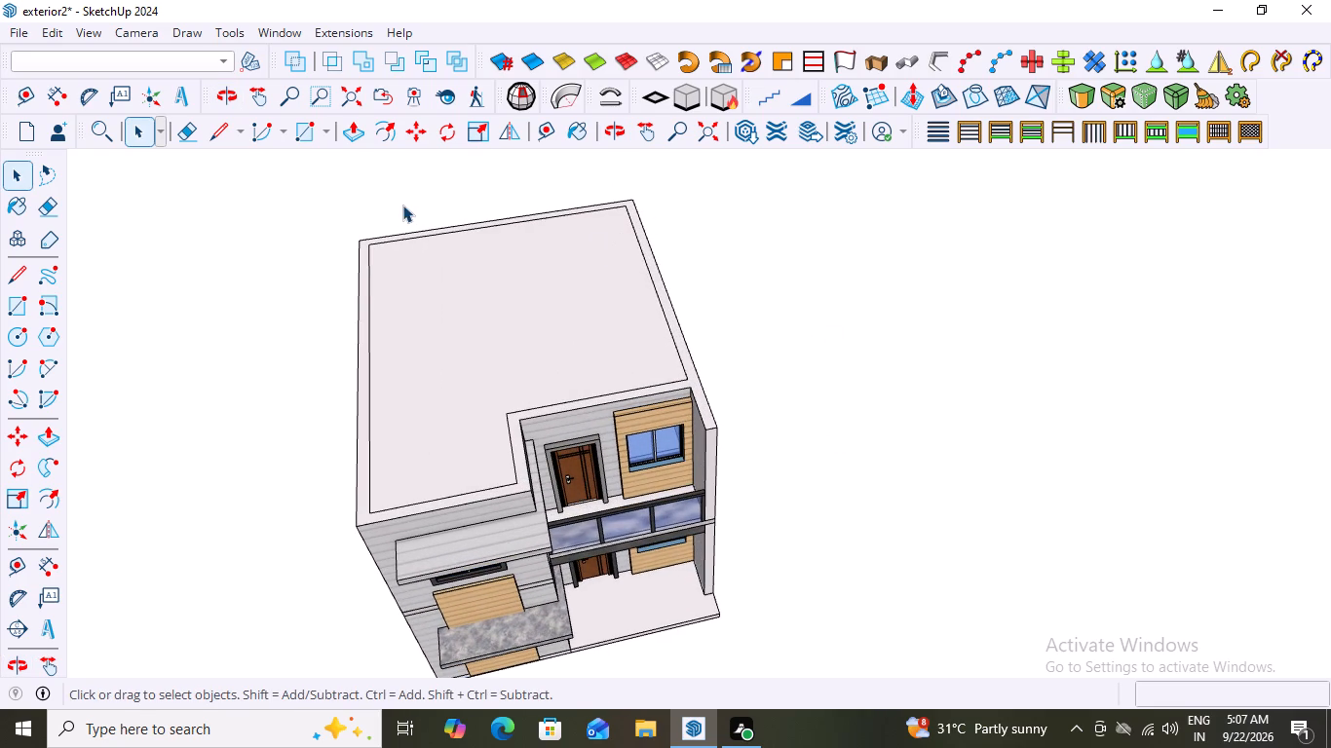
{"action": "key", "text": "r"}
{"action": "key", "text": "space"}
{"action": "key", "text": "l"}
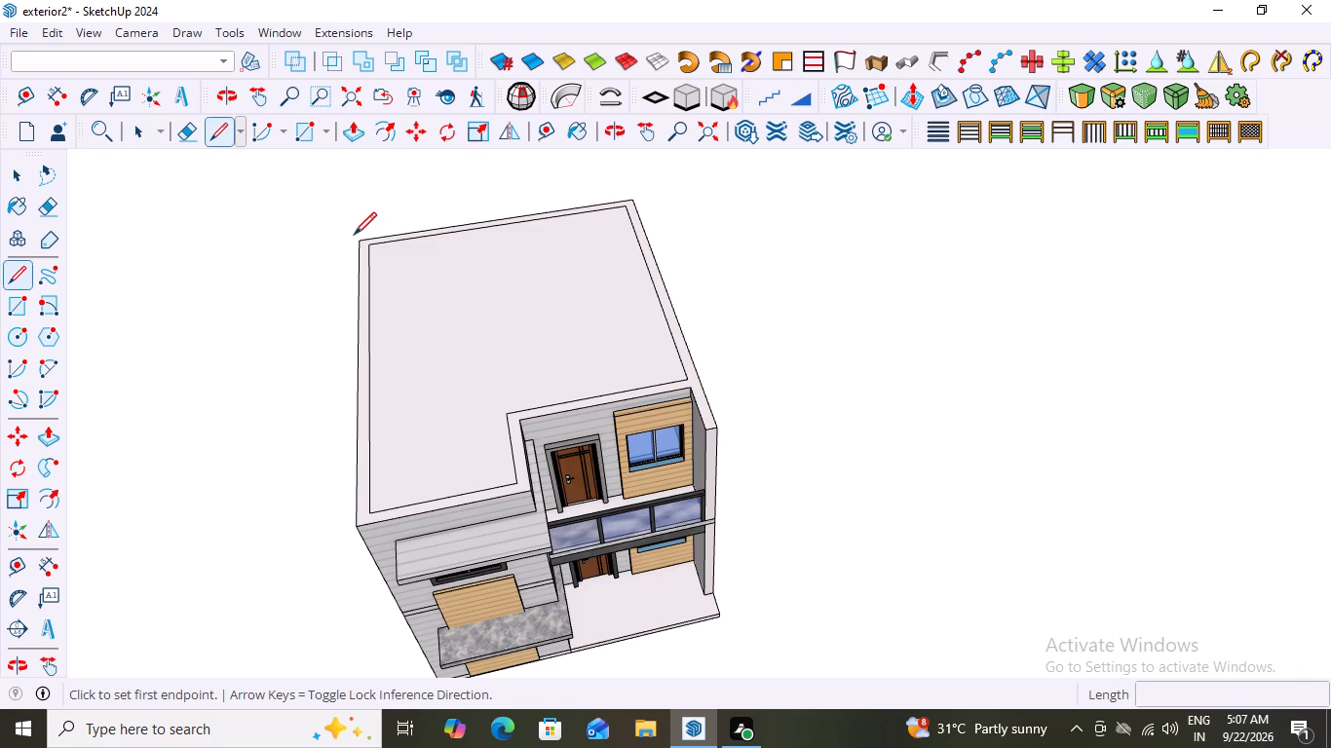
{"action": "left_click", "coordinate": [359, 243]}
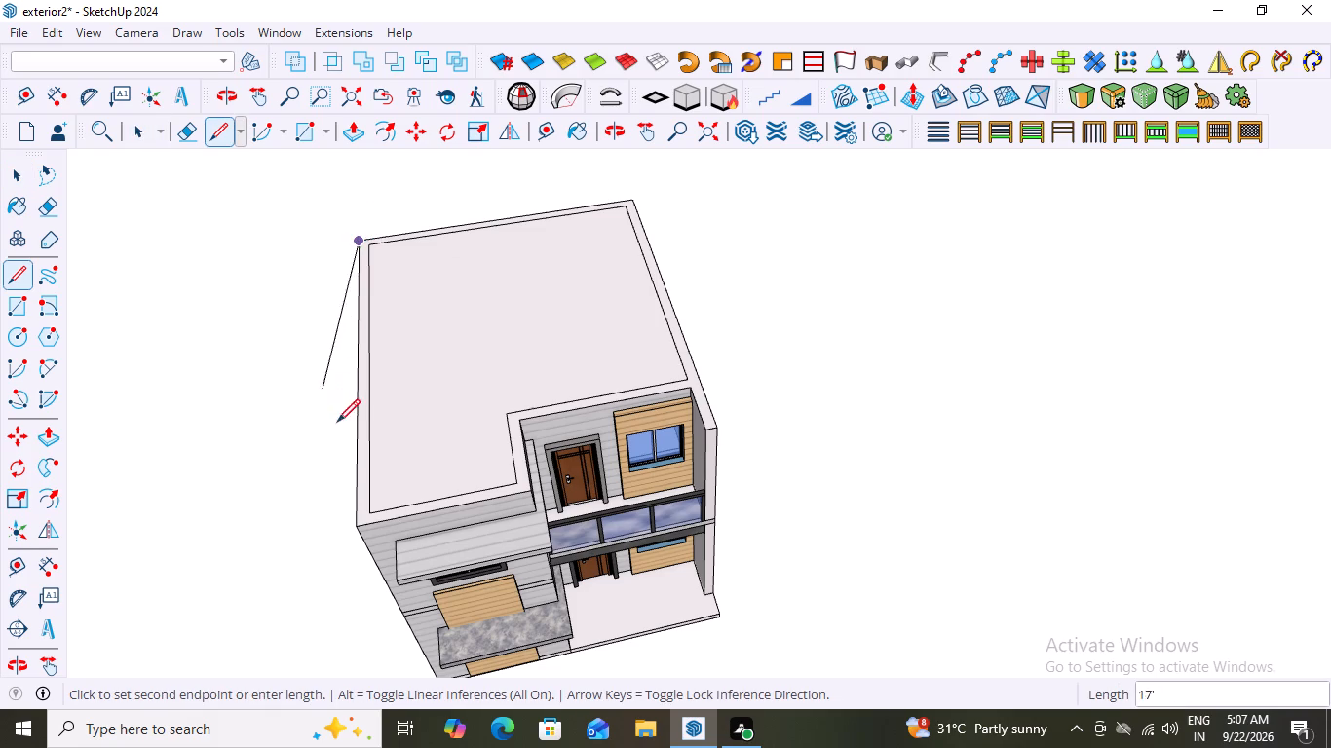
{"action": "left_click", "coordinate": [356, 529]}
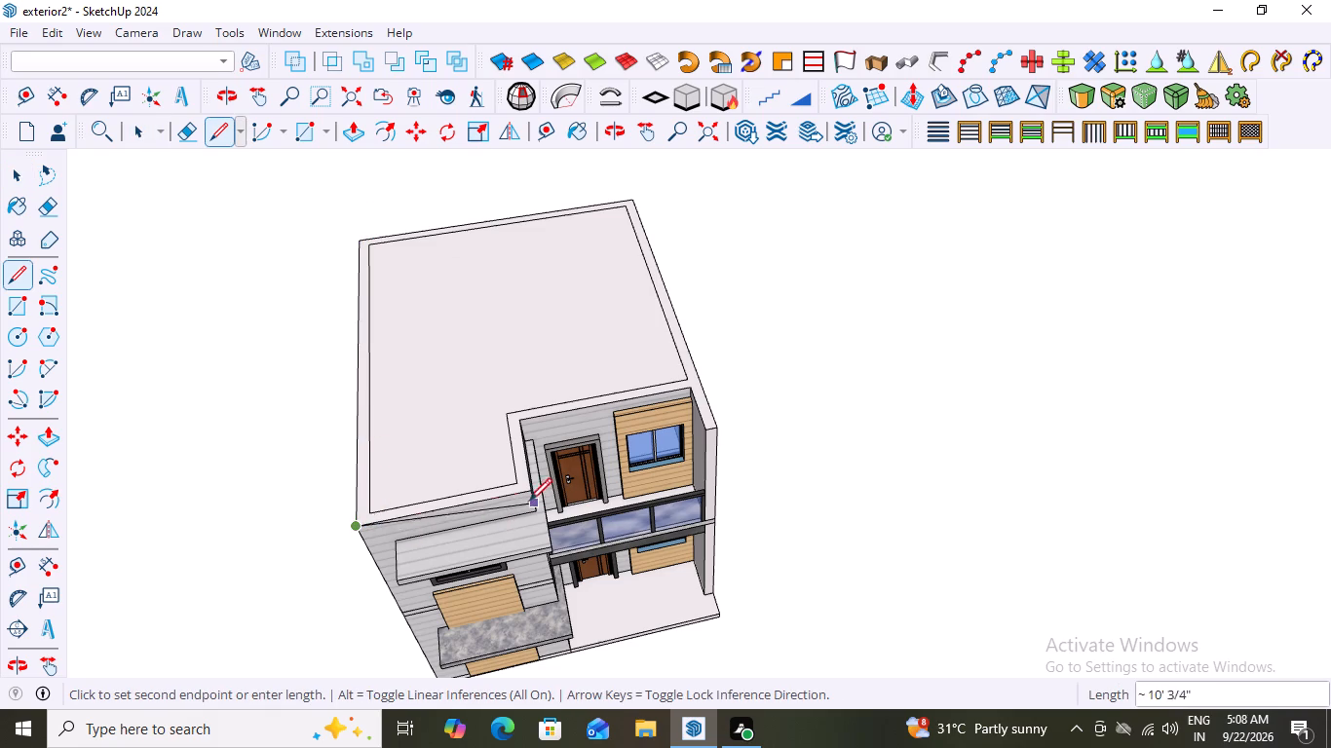
{"action": "left_click", "coordinate": [526, 495]}
{"action": "left_click", "coordinate": [518, 426]}
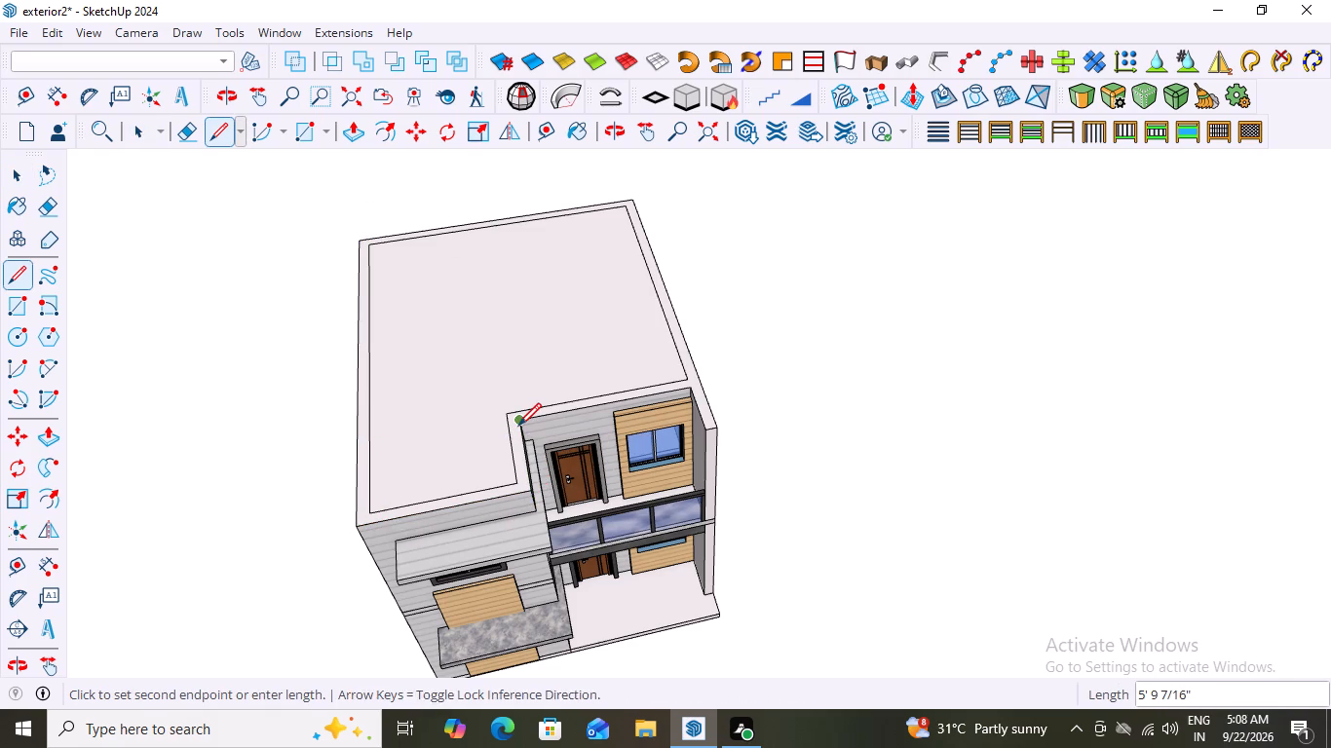
{"action": "left_click", "coordinate": [702, 386]}
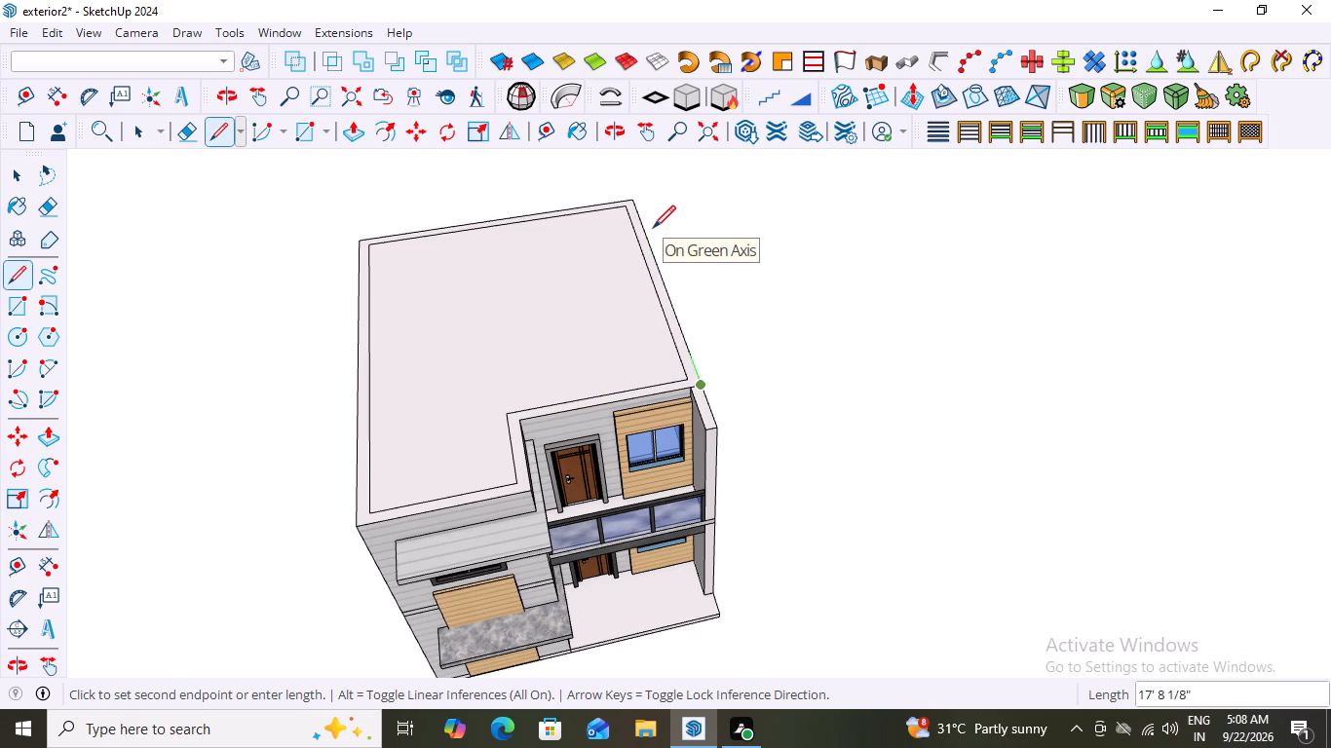
{"action": "left_click", "coordinate": [633, 198]}
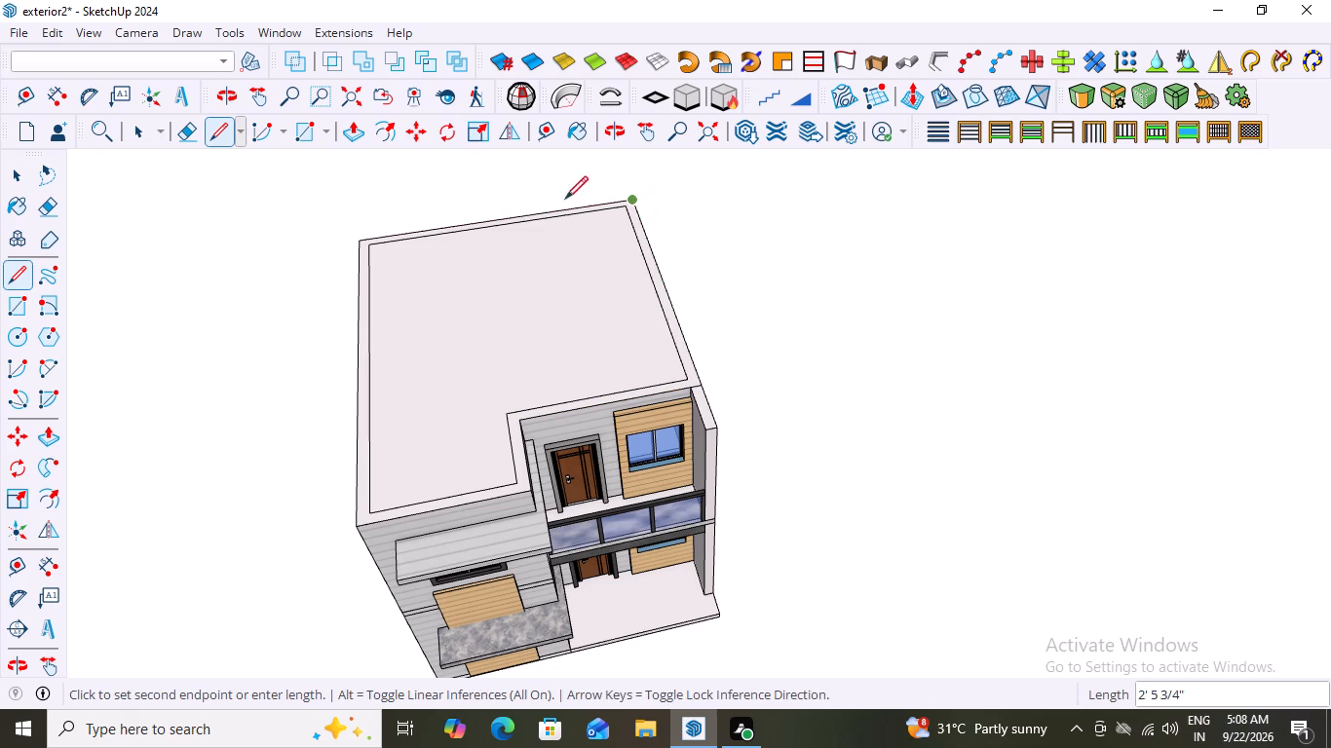
{"action": "left_click", "coordinate": [358, 239]}
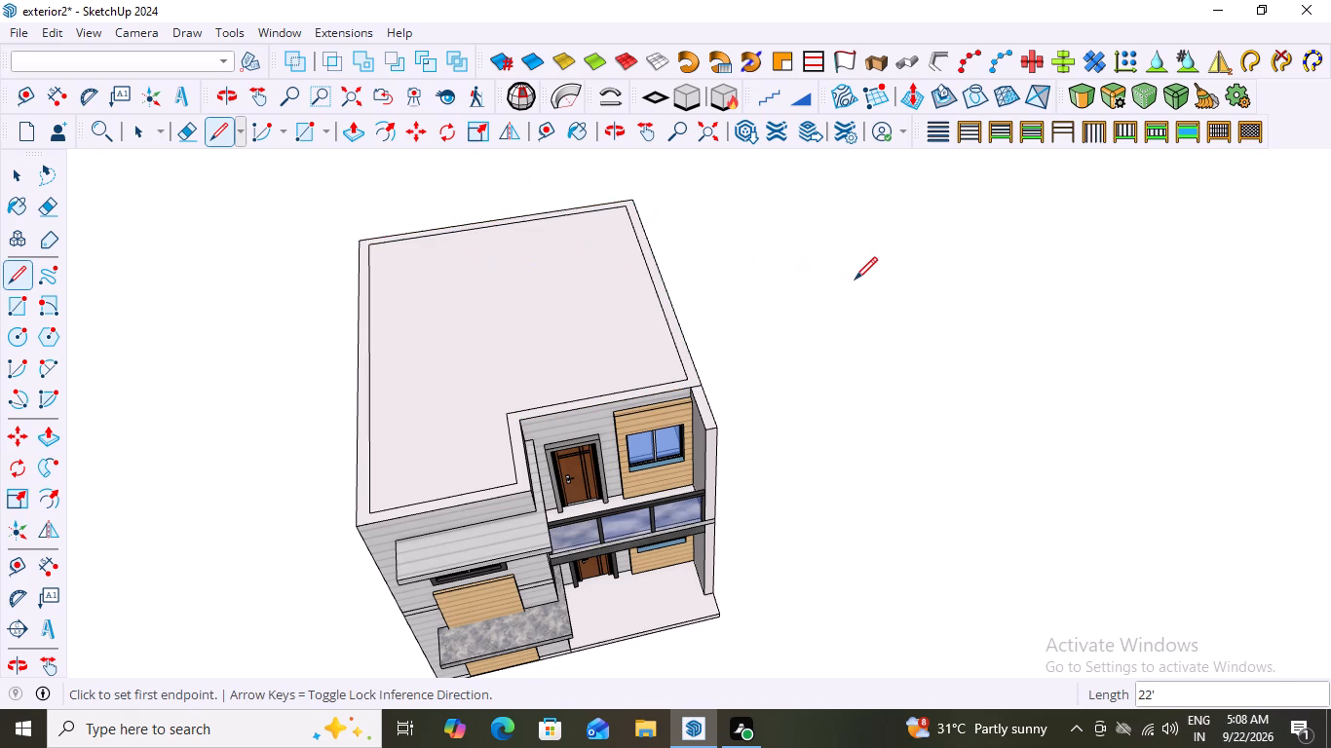
{"action": "key", "text": "space"}
Extrude the new L-shaped roof face upward with Push/Pull to add a raised band above the upper-storey walls.
{"action": "left_click", "coordinate": [413, 342]}
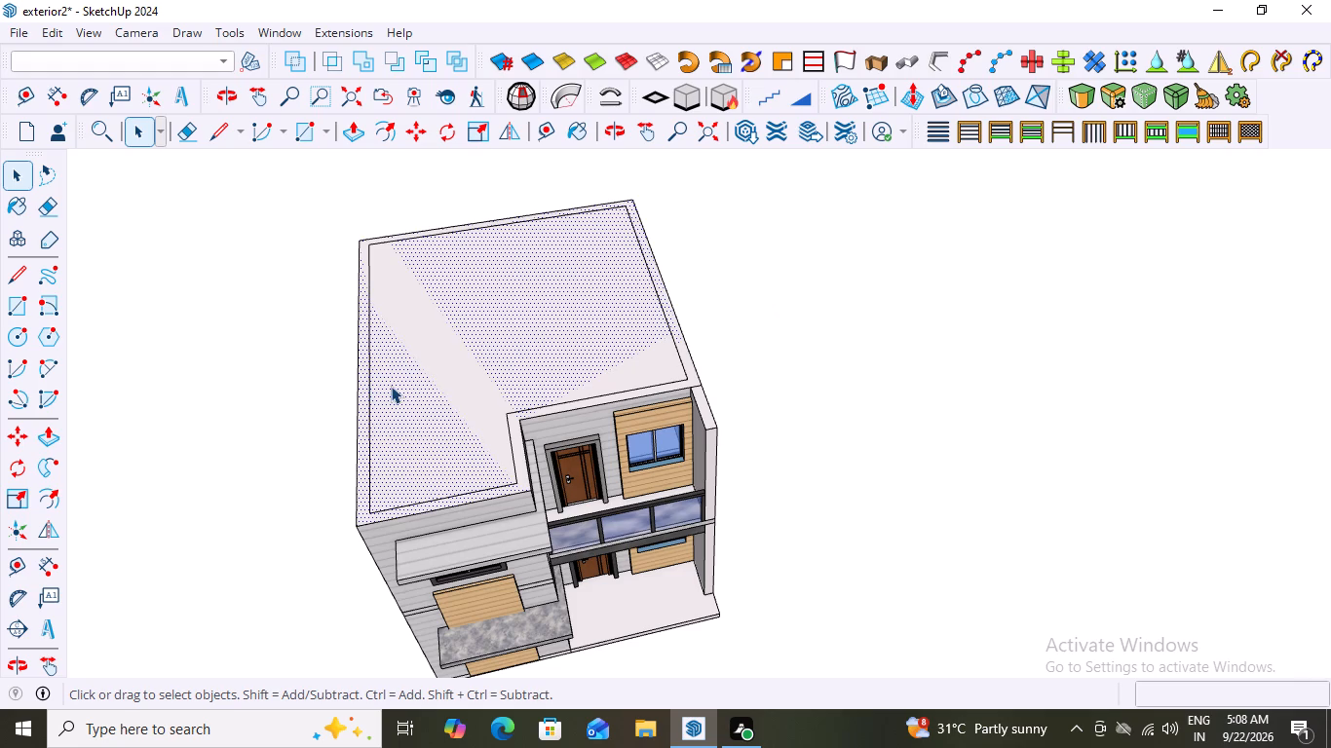
{"action": "double_click", "coordinate": [400, 374]}
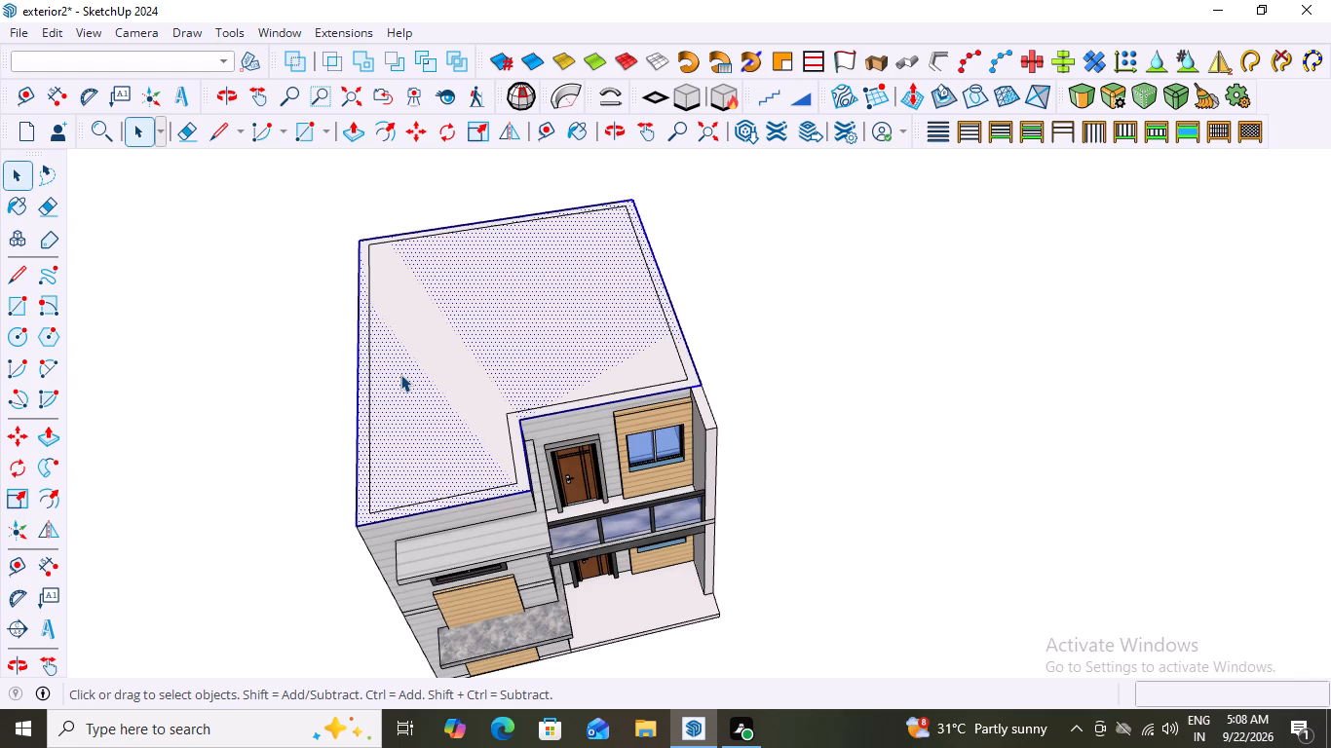
{"action": "key", "text": "p"}
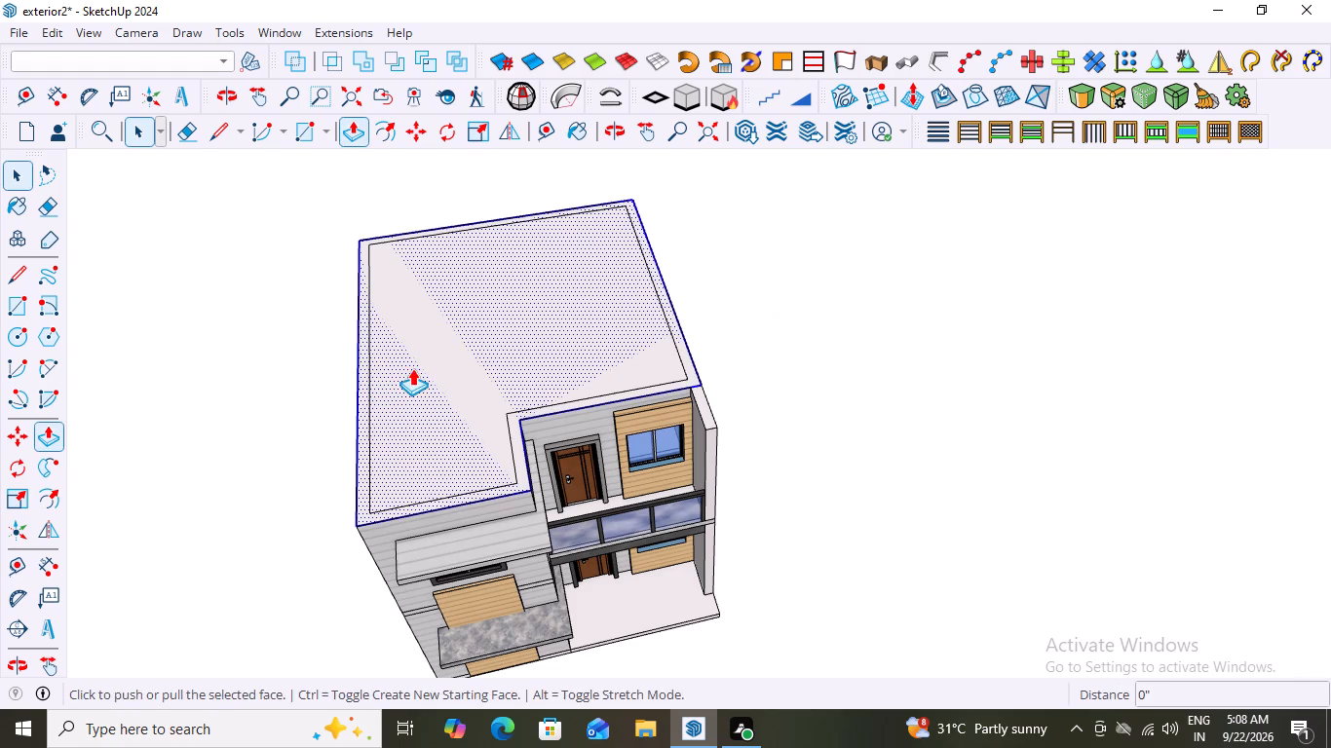
{"action": "left_click", "coordinate": [414, 368]}
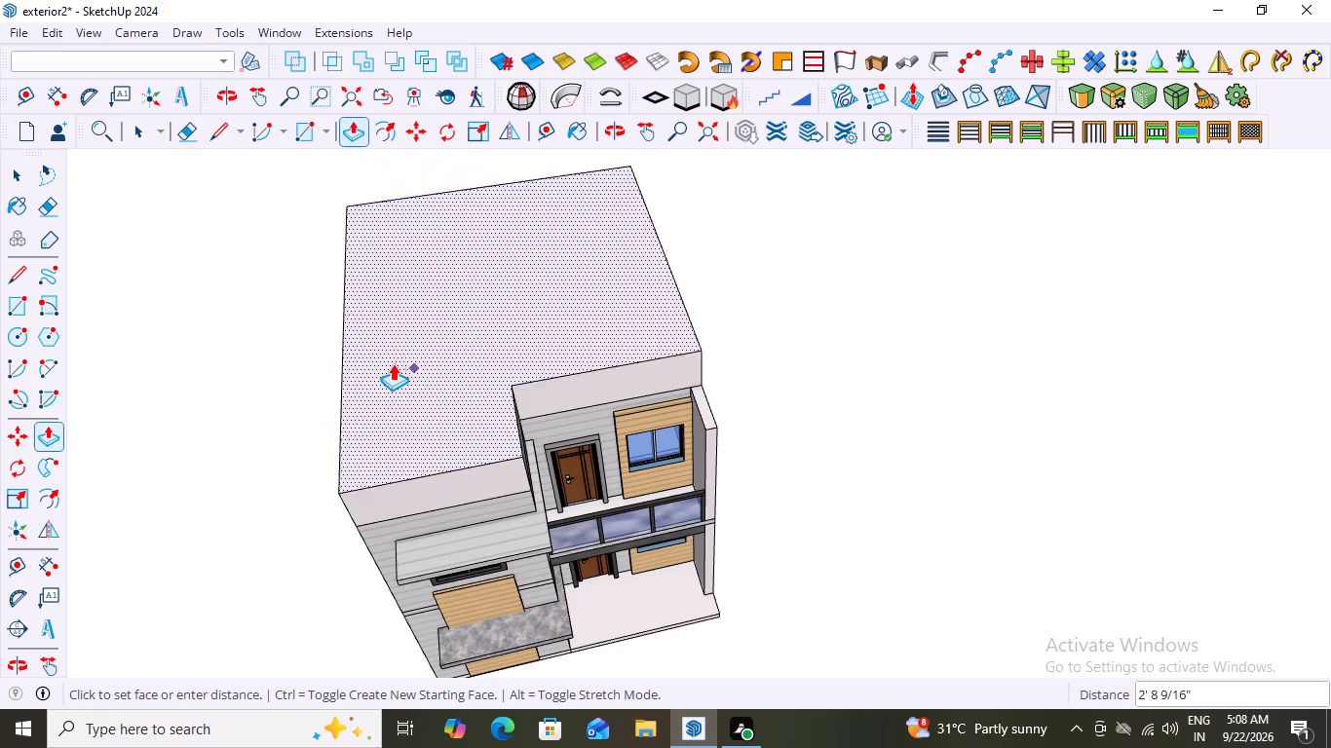
{"action": "middle_click_drag", "start_coordinate": [394, 368], "coordinate": [342, 220]}
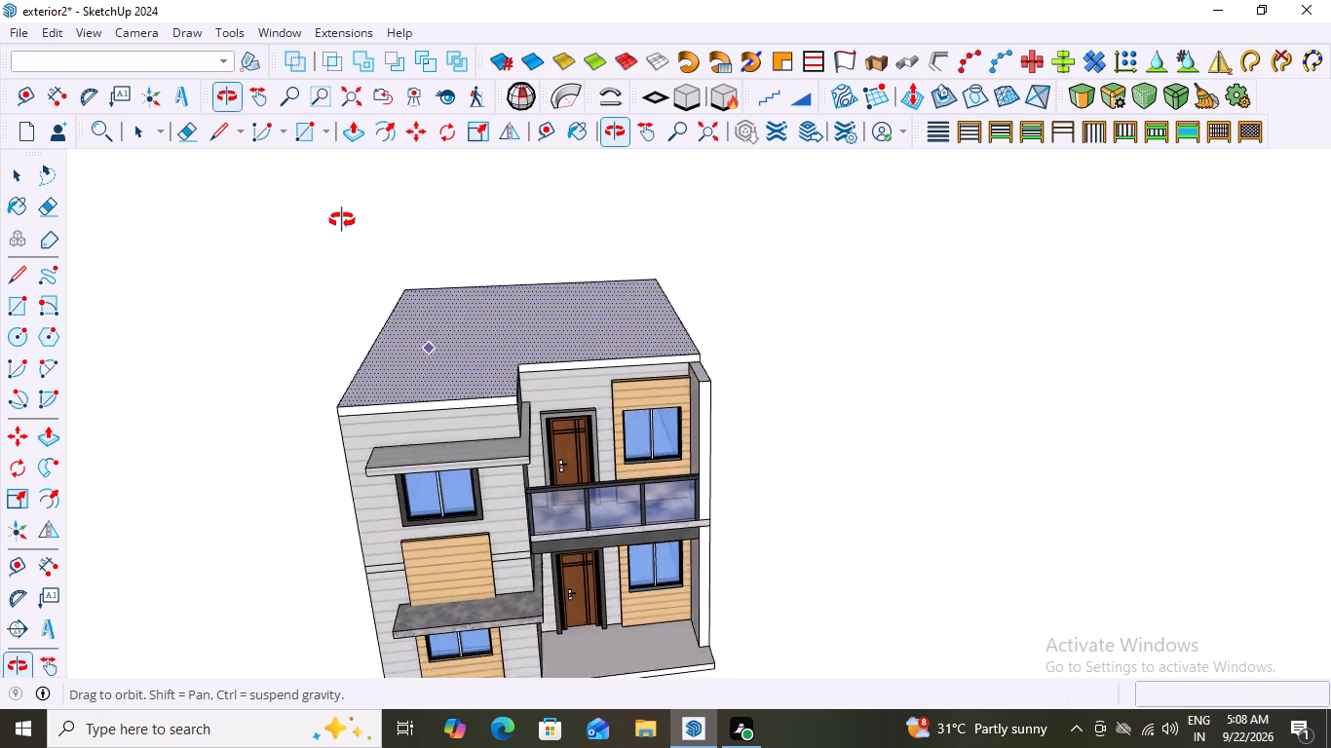
{"action": "middle_click_drag", "start_coordinate": [342, 220], "coordinate": [343, 206]}
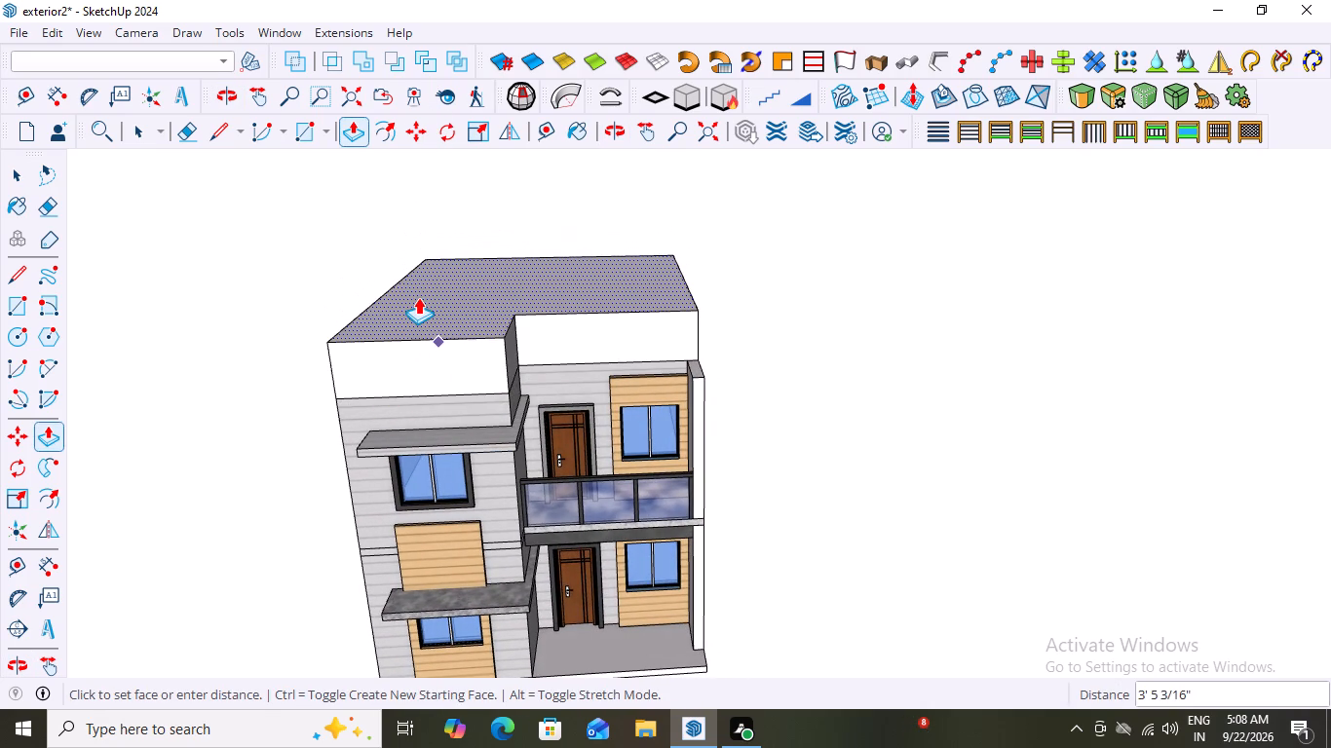
{"action": "middle_click_drag", "start_coordinate": [428, 298], "coordinate": [467, 318]}
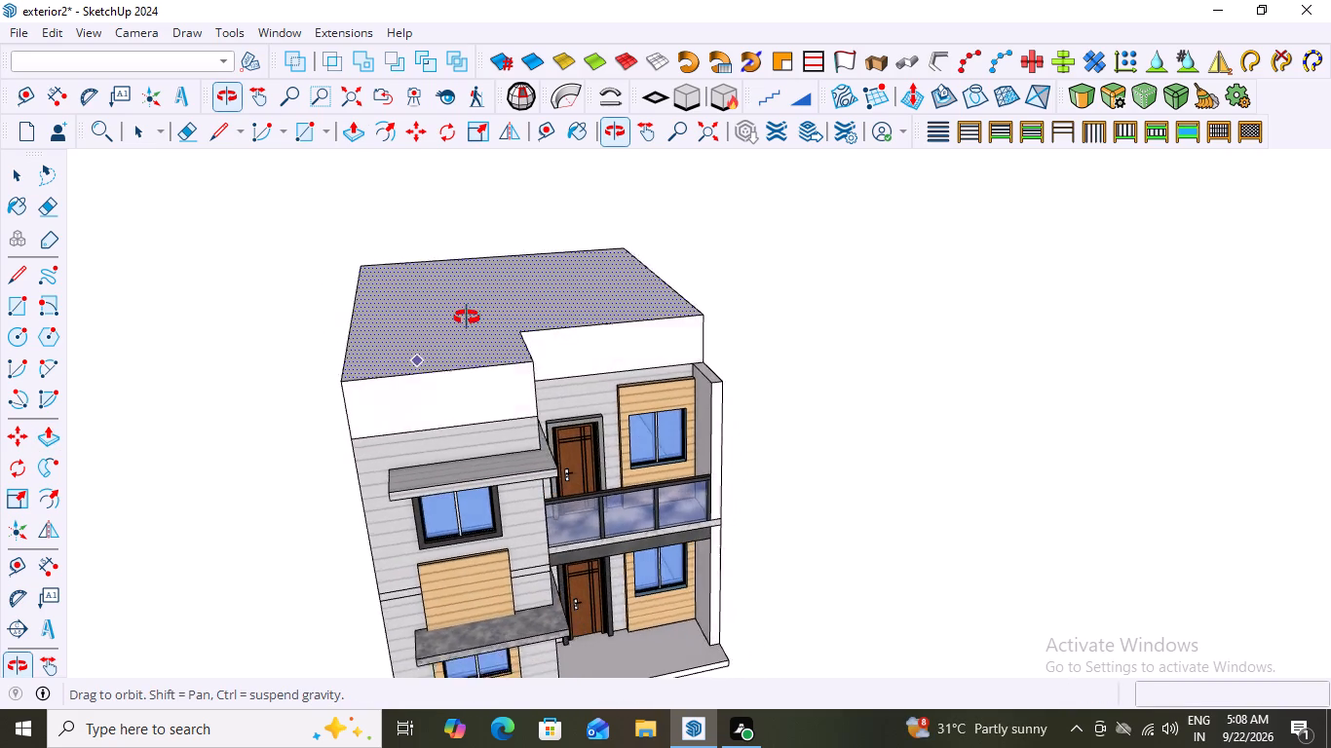
{"action": "middle_click_drag", "start_coordinate": [467, 318], "coordinate": [465, 318]}
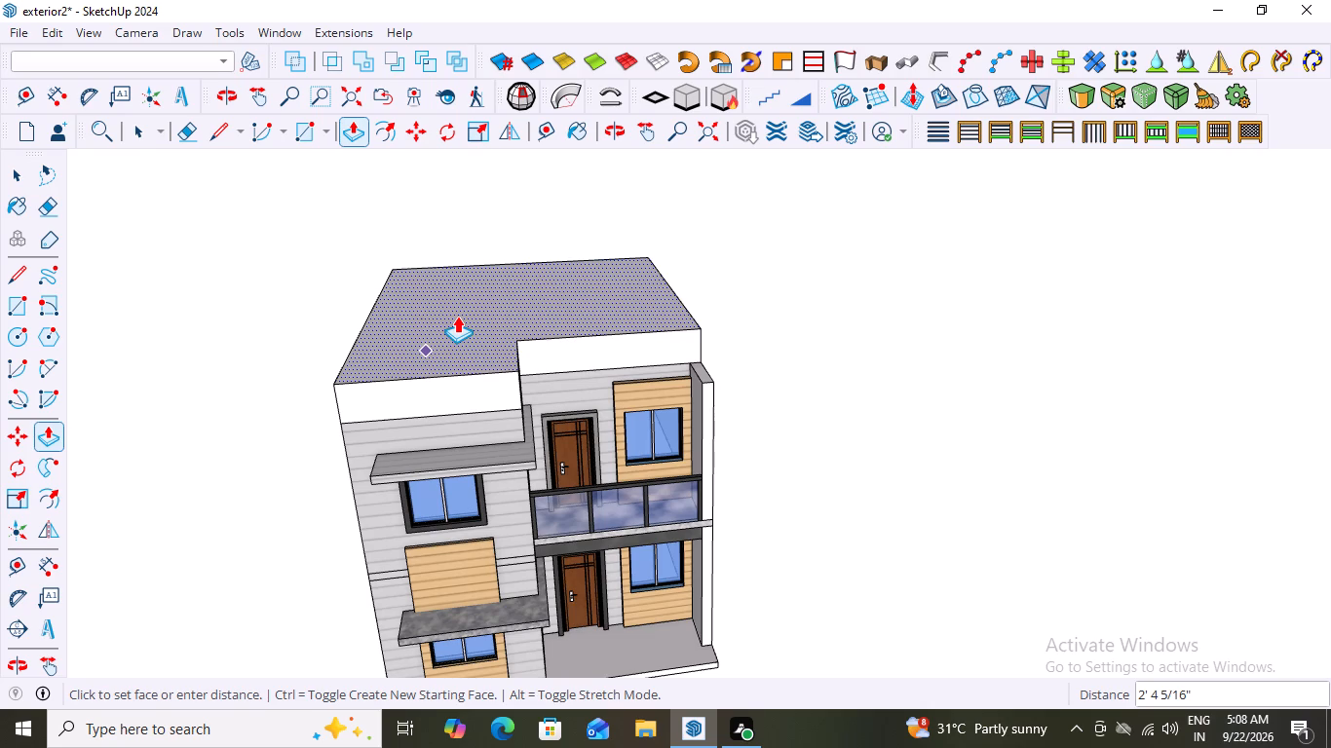
{"action": "middle_click_drag", "start_coordinate": [457, 323], "coordinate": [509, 213]}
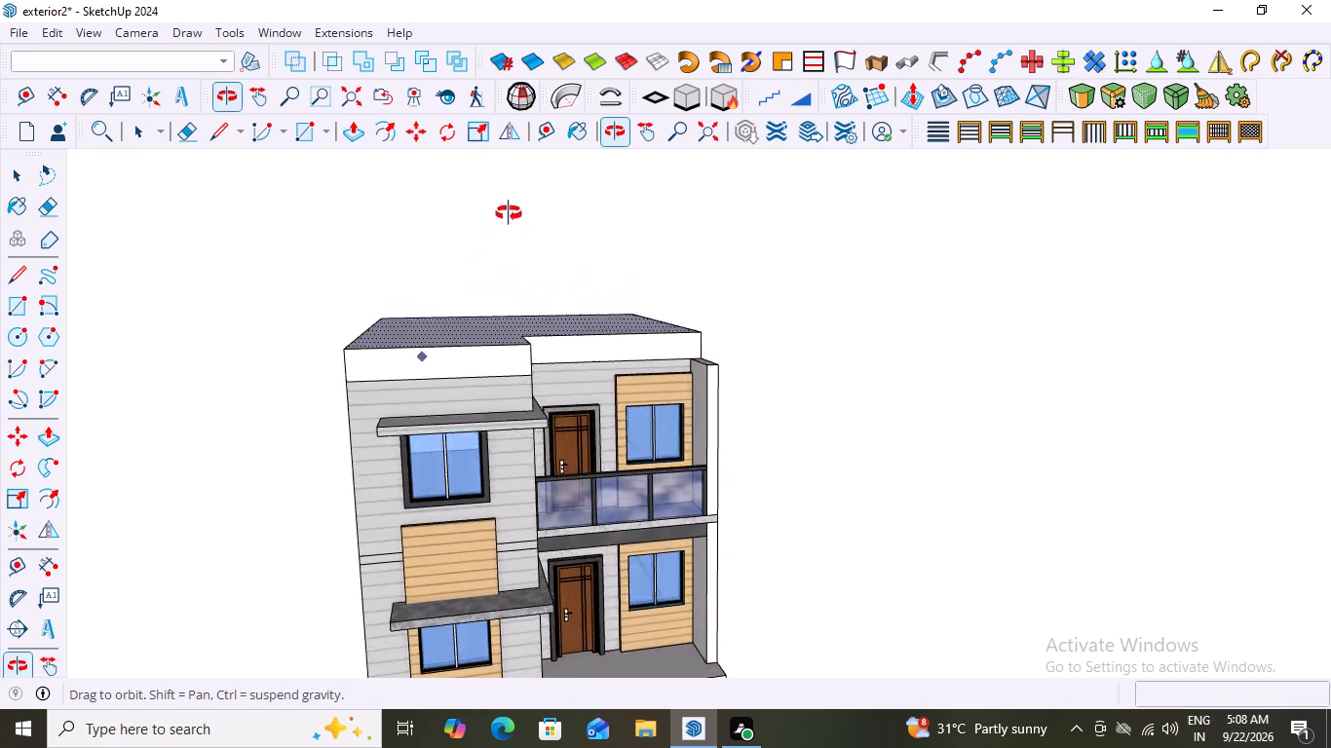
{"action": "middle_click_drag", "start_coordinate": [509, 213], "coordinate": [705, 240]}
{"action": "scroll", "coordinate": [524, 202], "scroll_direction": "down", "scroll_amount": 1}
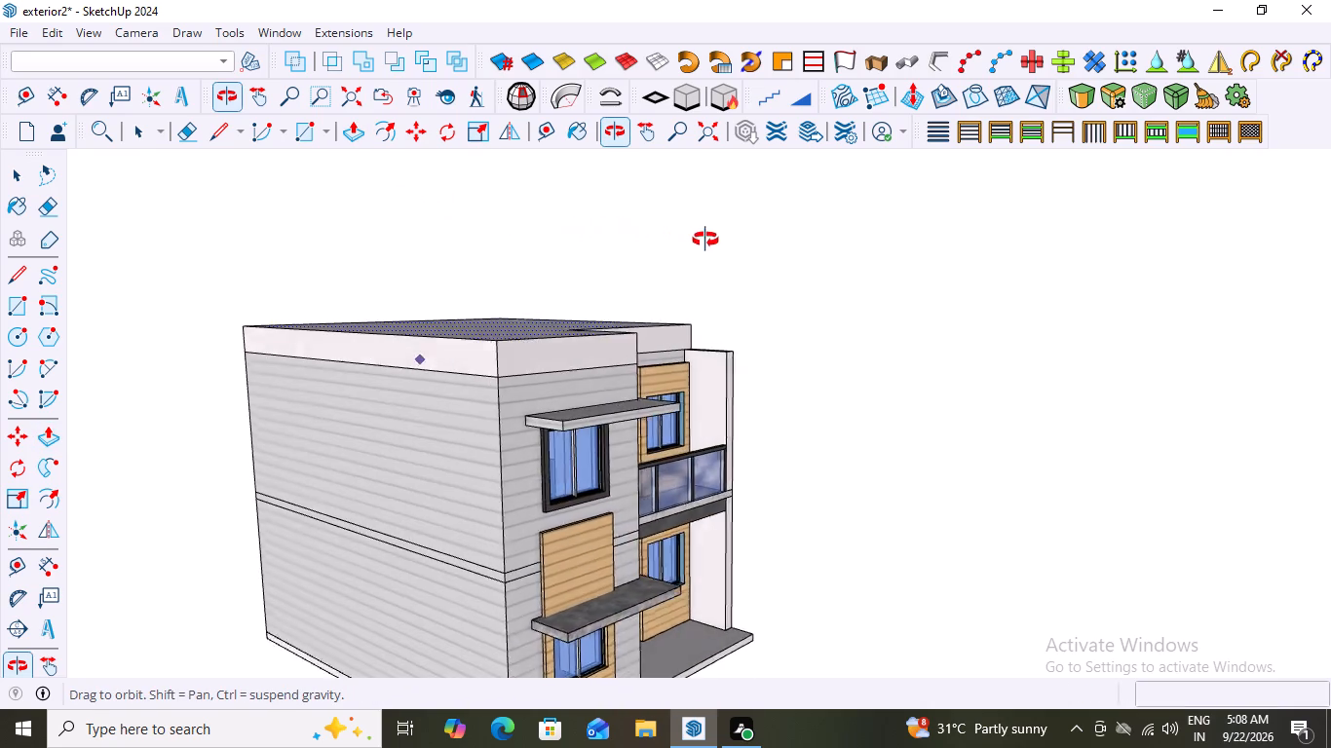
{"action": "middle_click_drag", "start_coordinate": [705, 240], "coordinate": [422, 206]}
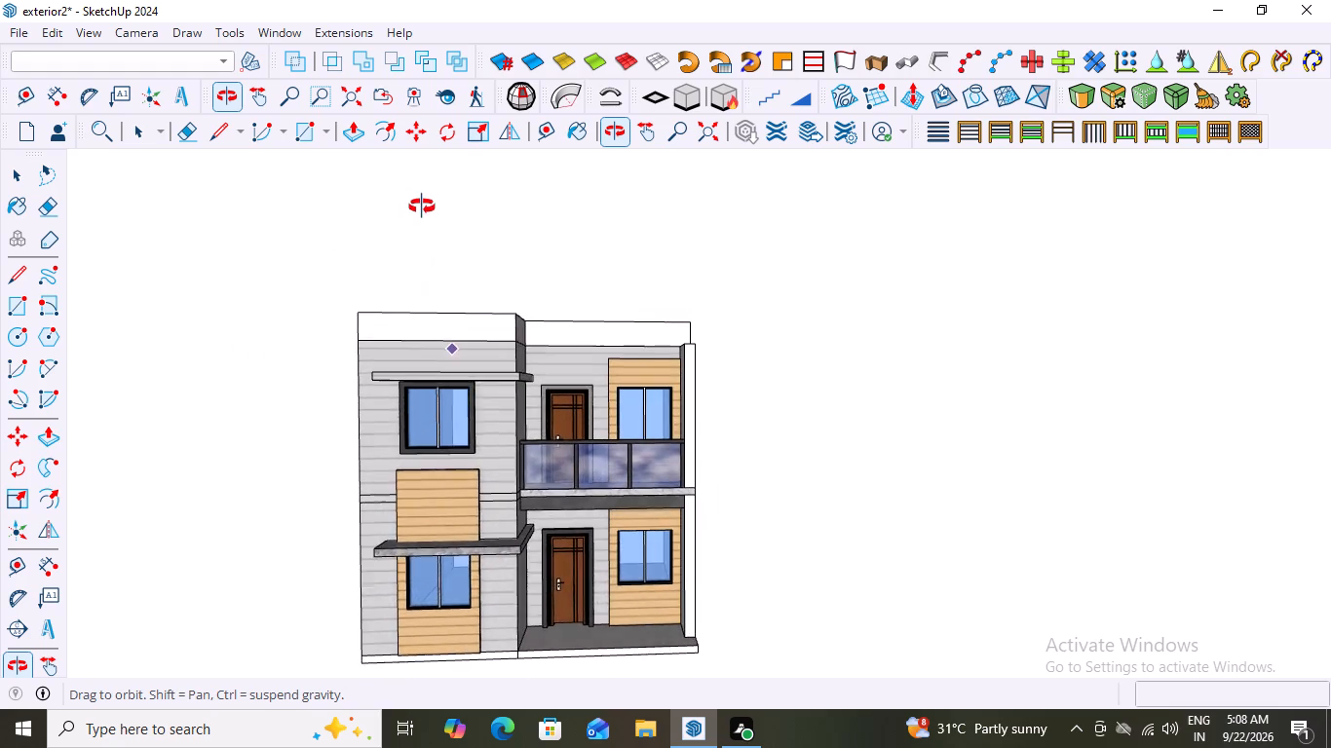
{"action": "middle_click_drag", "start_coordinate": [422, 206], "coordinate": [448, 260]}
{"action": "scroll", "coordinate": [441, 260], "scroll_direction": "up", "scroll_amount": 2}
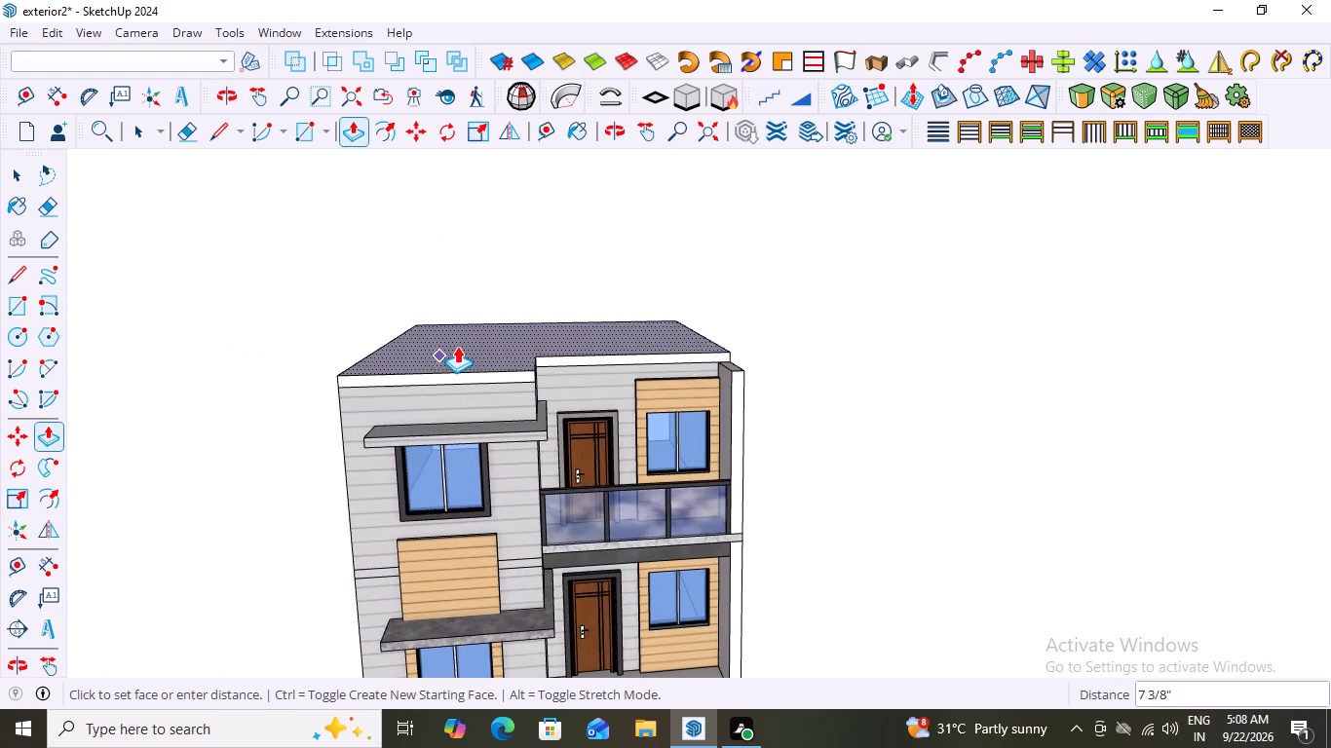
{"action": "scroll", "coordinate": [457, 346], "scroll_direction": "up", "scroll_amount": 2}
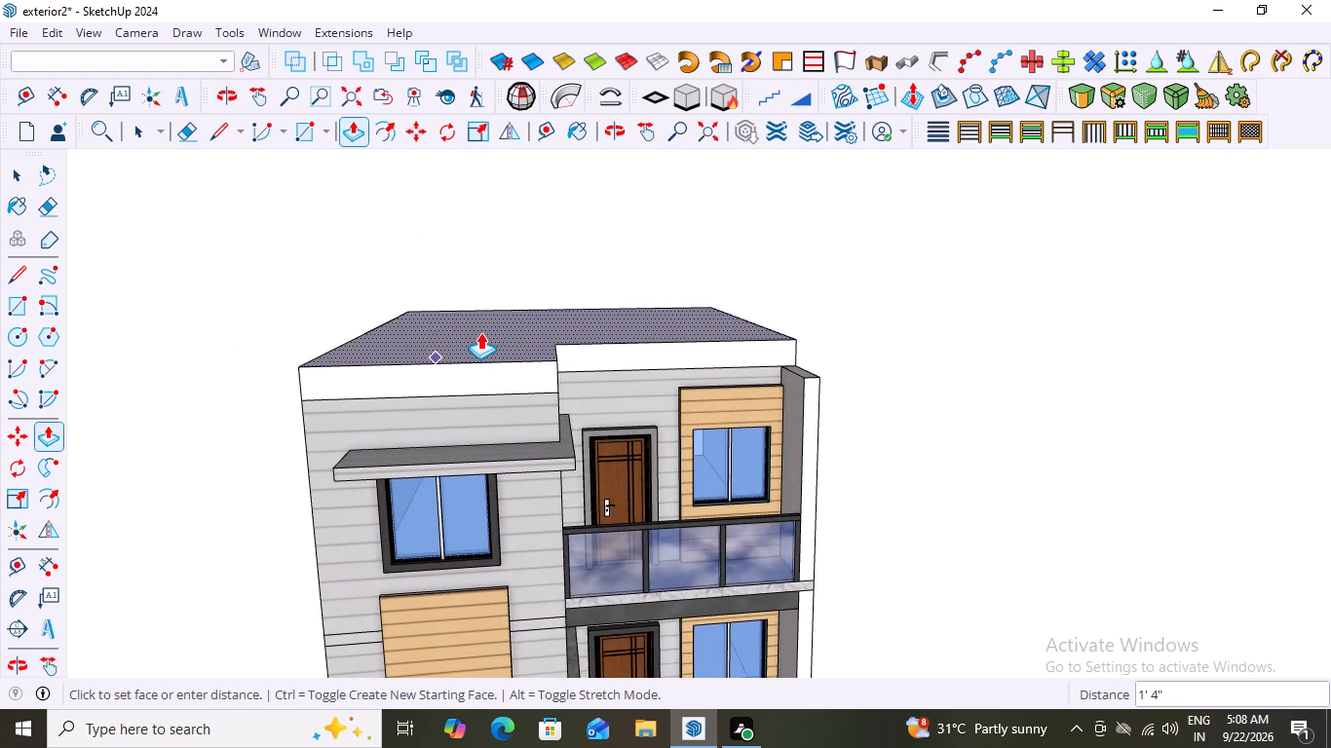
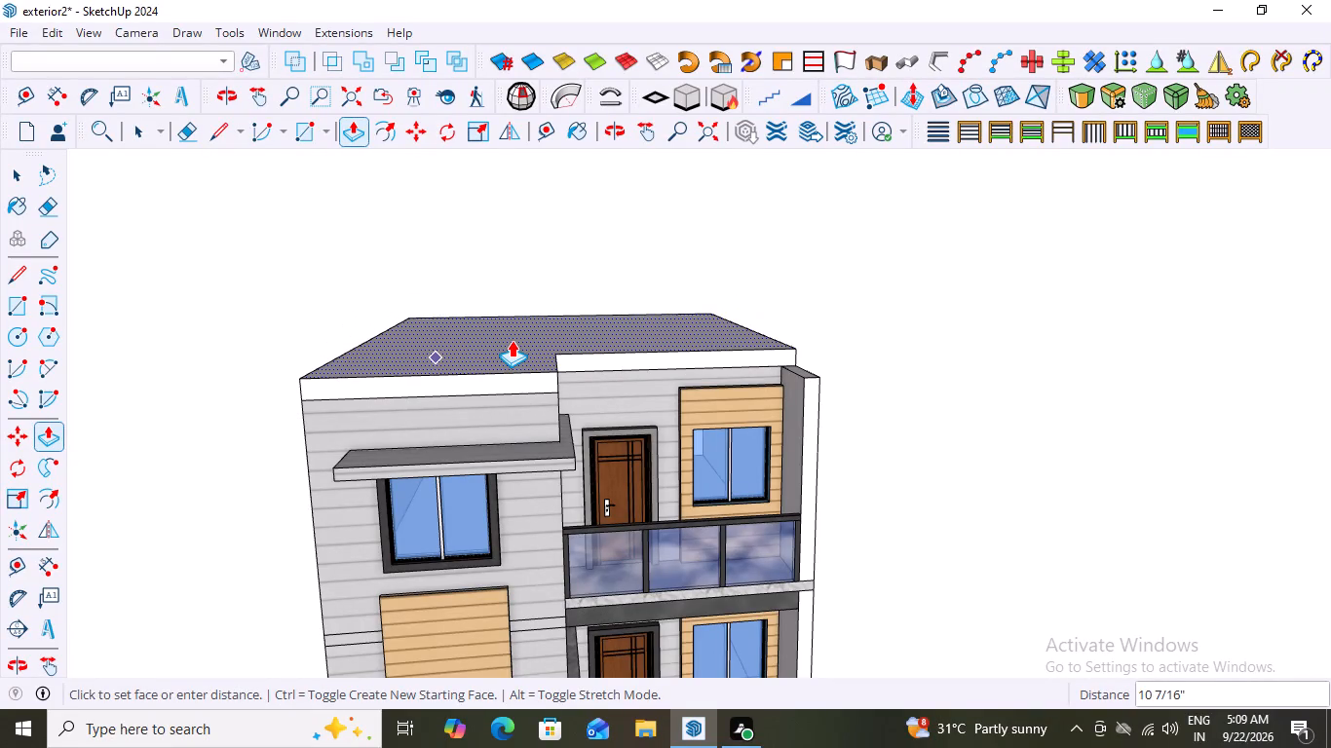
Set the upward extrusion of the L-shaped roof face to 6".
{"action": "middle_click_drag", "start_coordinate": [512, 340], "coordinate": [557, 376]}
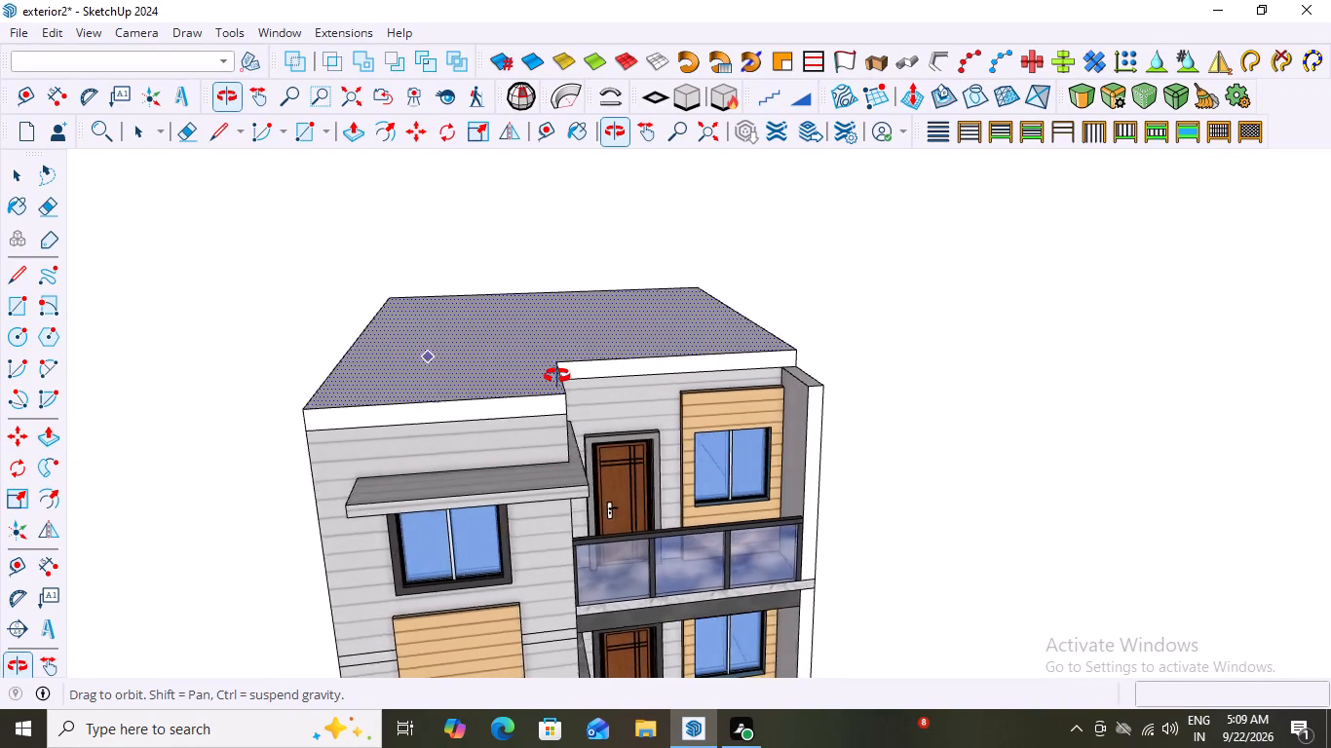
{"action": "middle_click_drag", "start_coordinate": [557, 376], "coordinate": [461, 338]}
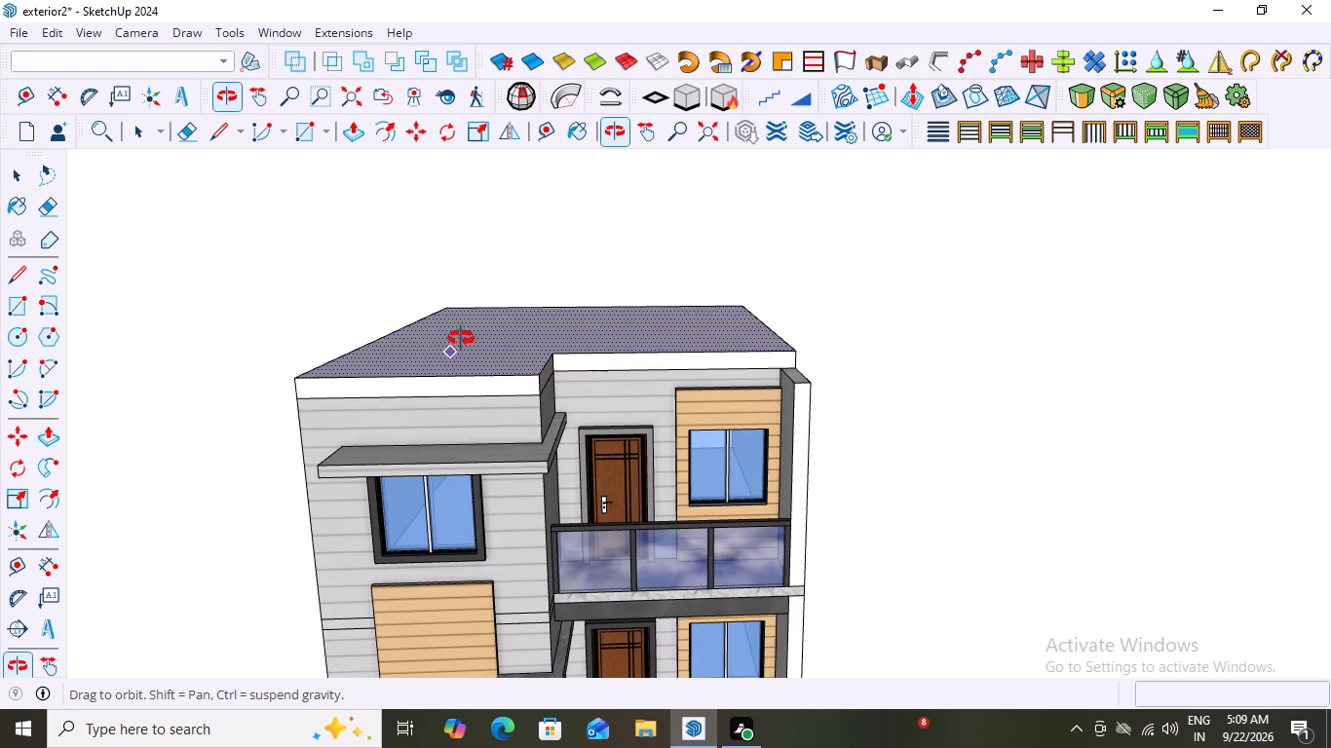
{"action": "middle_click_drag", "start_coordinate": [461, 338], "coordinate": [464, 340]}
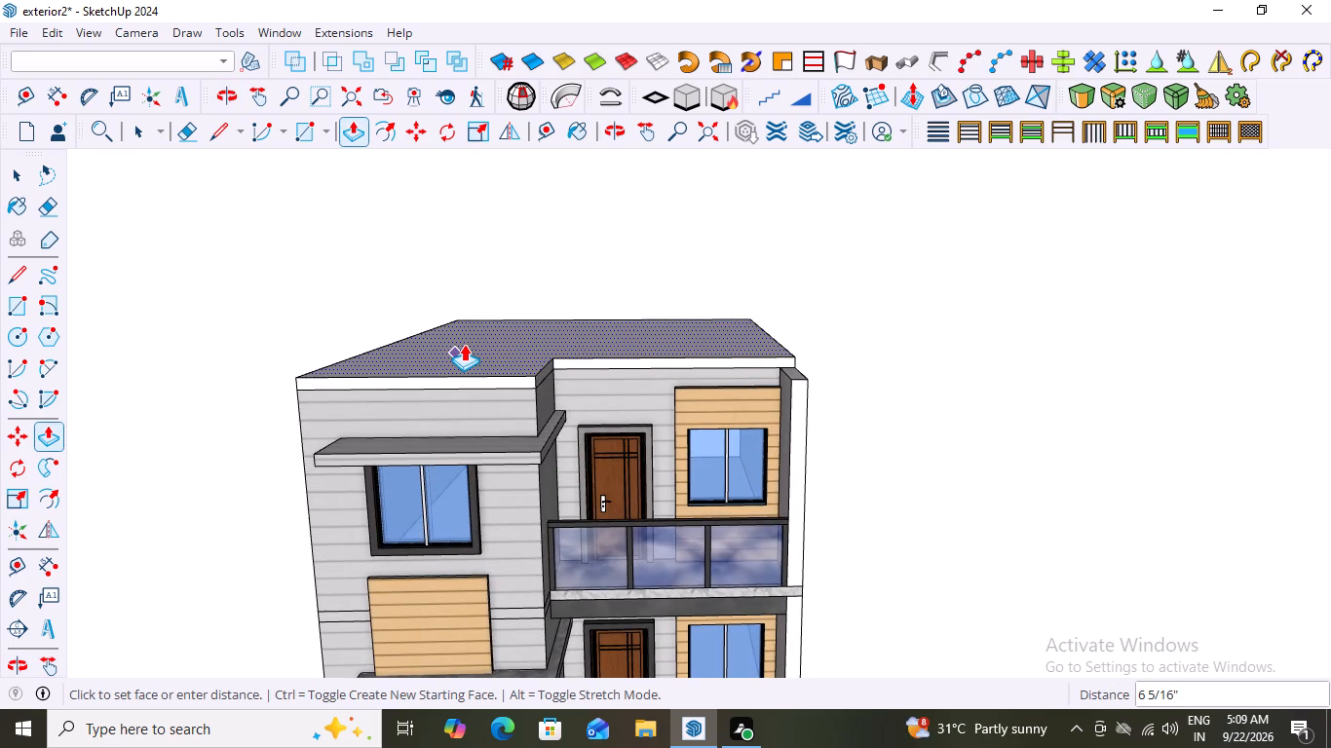
{"action": "key", "text": "6"}
{"action": "key", "text": "shift+quotedbl"}
{"action": "key", "text": "Return"}
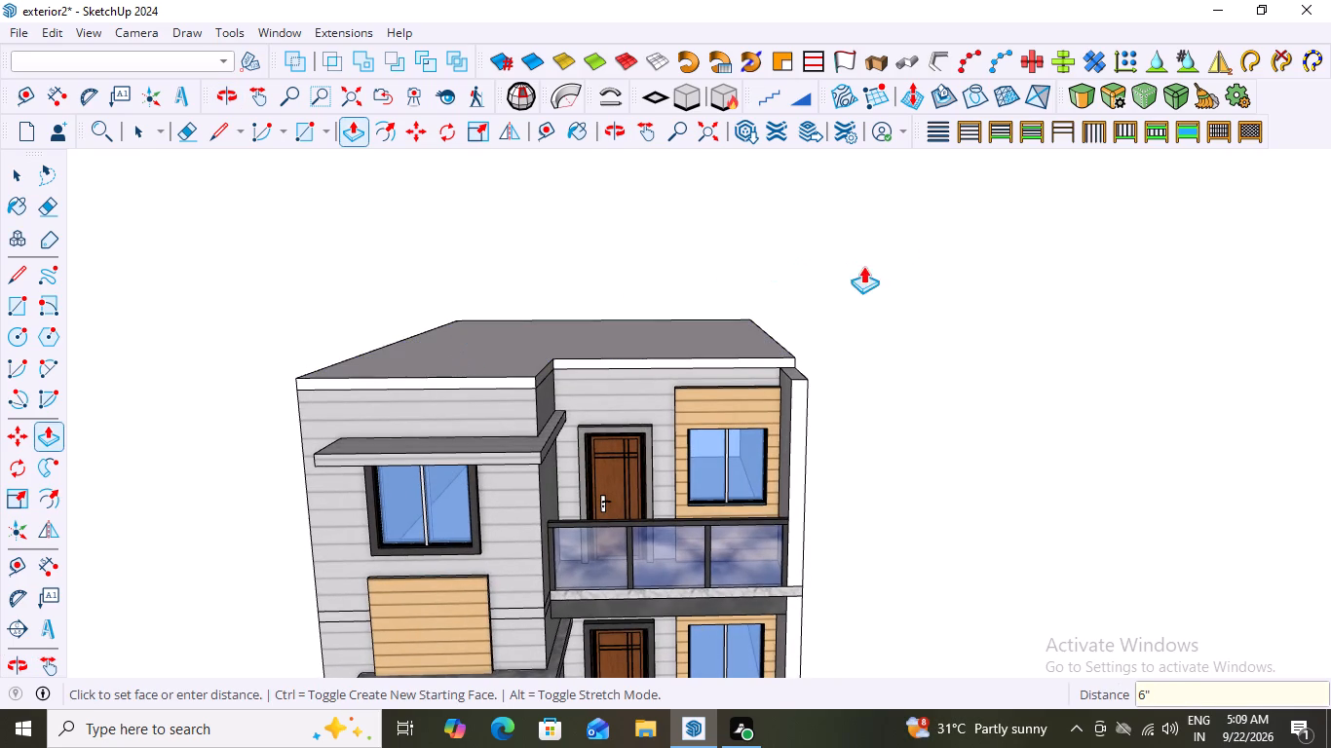
{"action": "key", "text": "space"}
Select the whole L-shaped roof slab with its connected faces and edges and make it a group.
{"action": "scroll", "coordinate": [879, 280], "scroll_direction": "down", "scroll_amount": 5}
{"action": "middle_click_drag", "start_coordinate": [549, 423], "coordinate": [582, 431]}
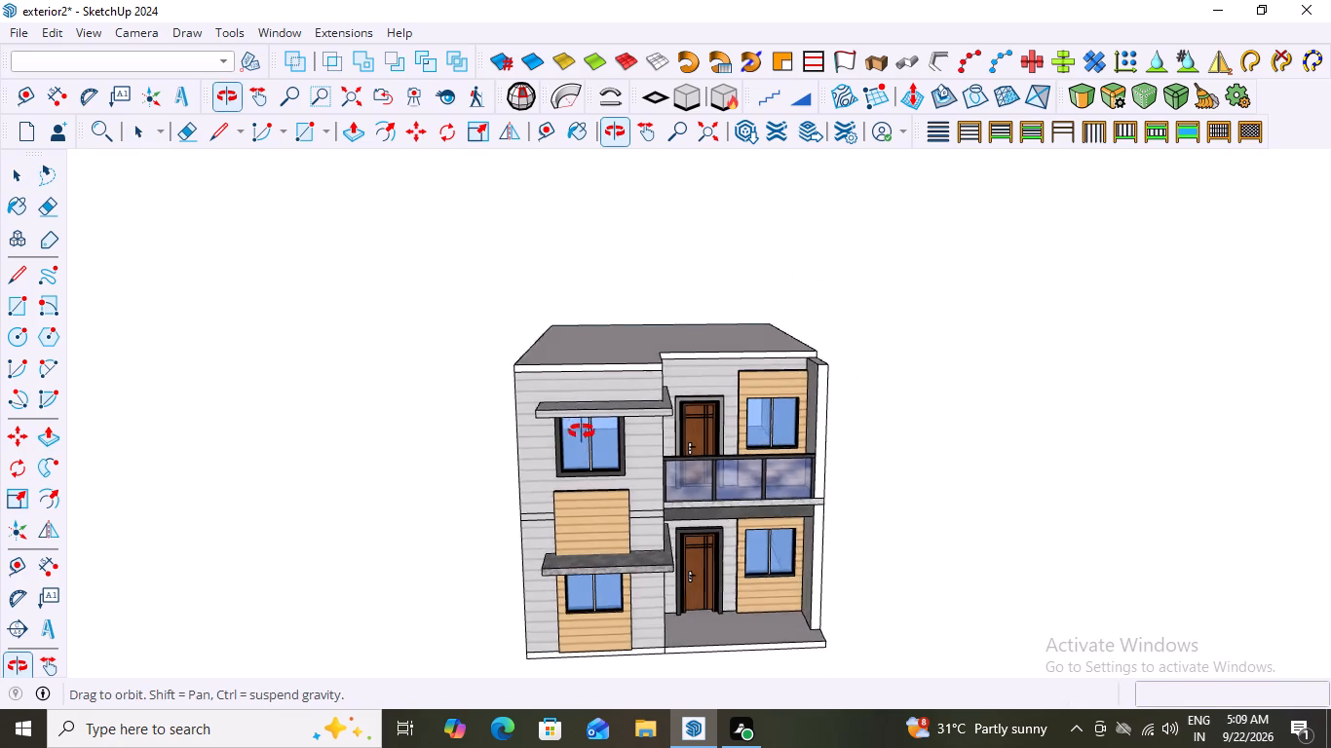
{"action": "middle_click_drag", "start_coordinate": [582, 431], "coordinate": [458, 450]}
{"action": "double_click", "coordinate": [612, 345]}
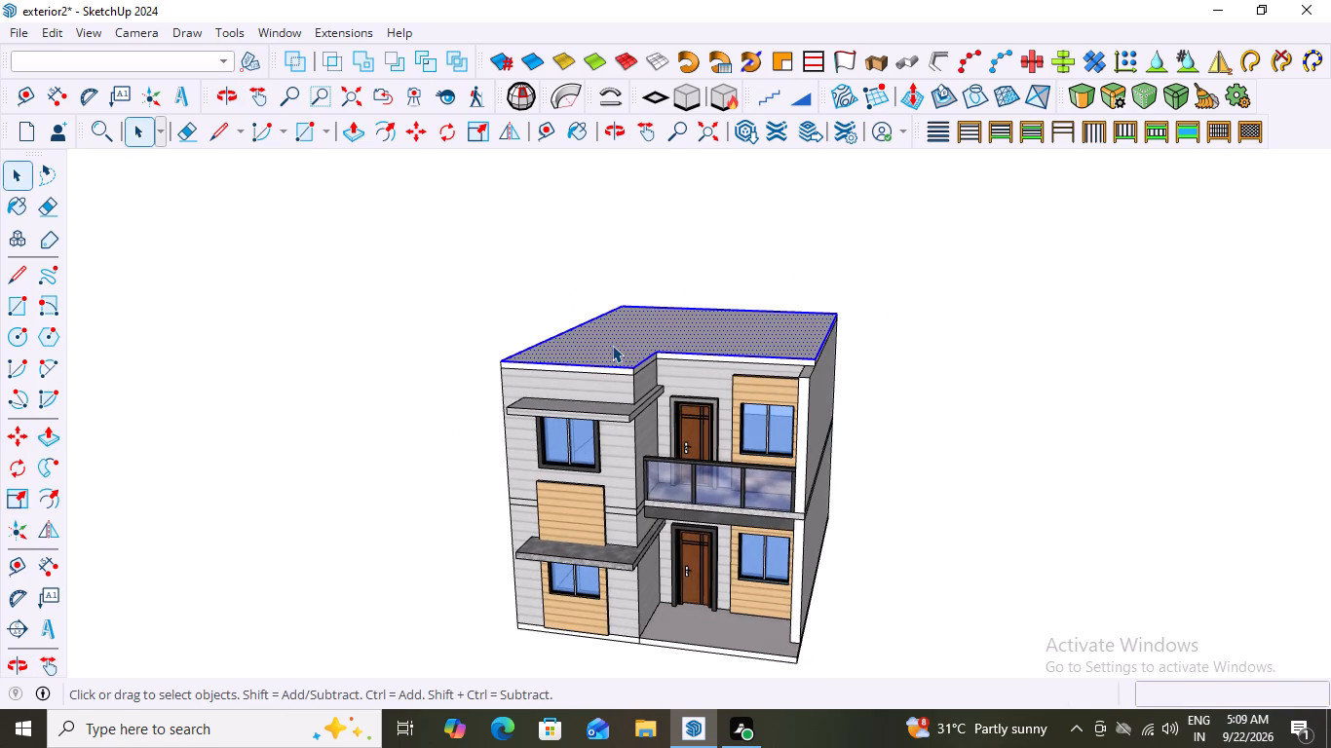
{"action": "triple_click", "coordinate": [612, 345]}
{"action": "double_click", "coordinate": [612, 345]}
{"action": "middle_click_drag", "start_coordinate": [611, 350], "coordinate": [901, 387]}
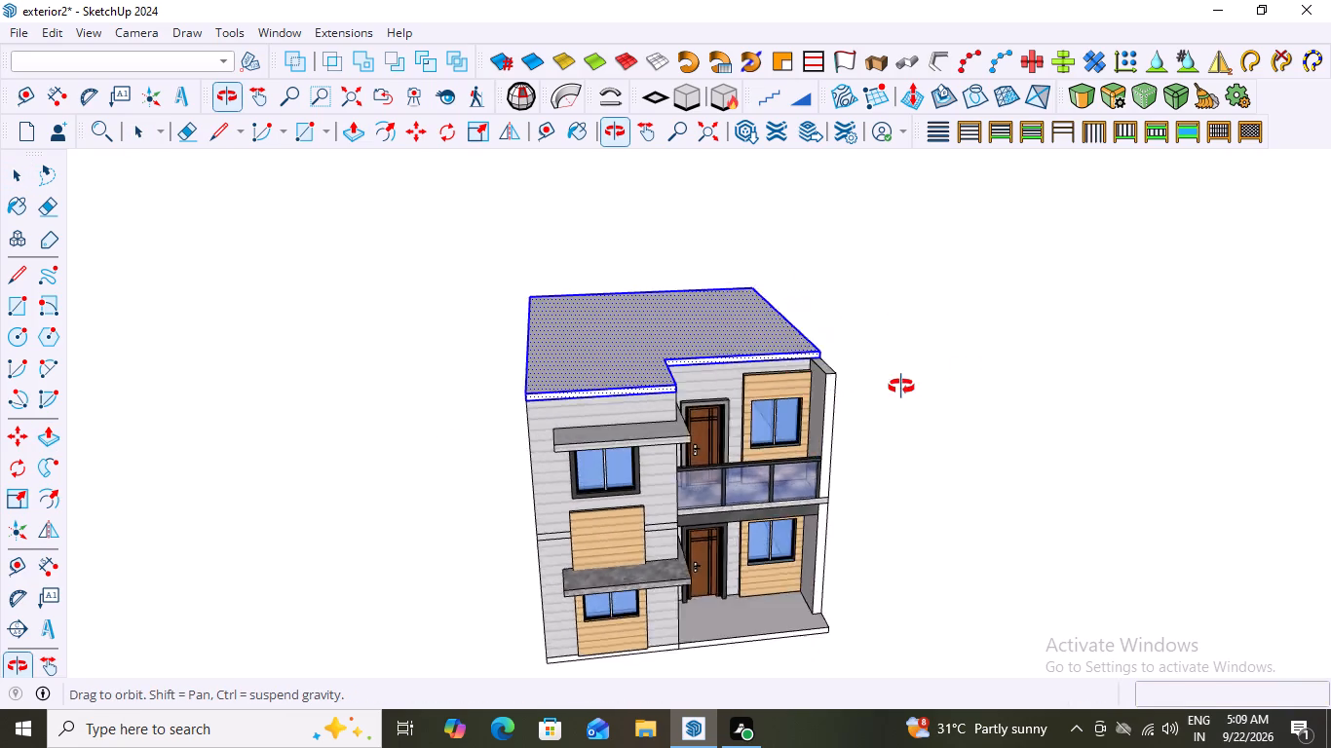
{"action": "middle_click_drag", "start_coordinate": [901, 387], "coordinate": [677, 368]}
{"action": "right_click", "coordinate": [662, 324]}
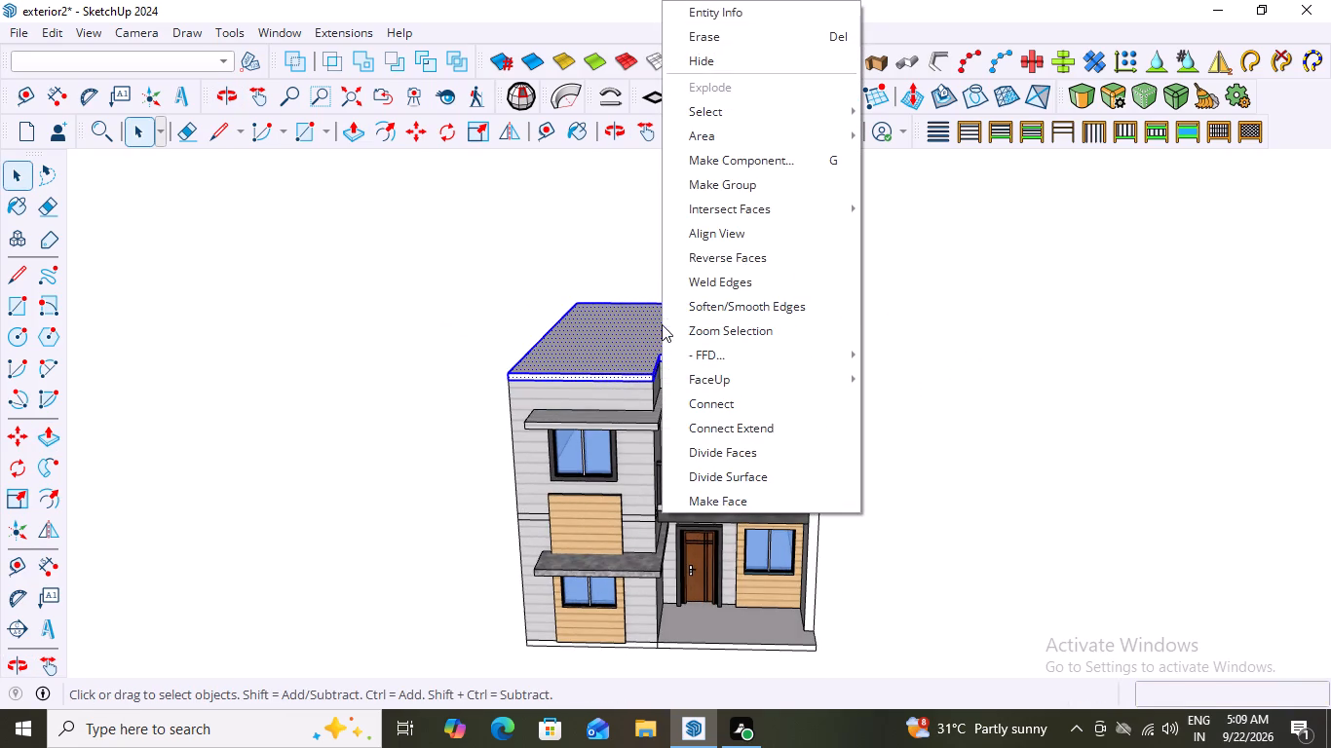
{"action": "left_click", "coordinate": [742, 189]}
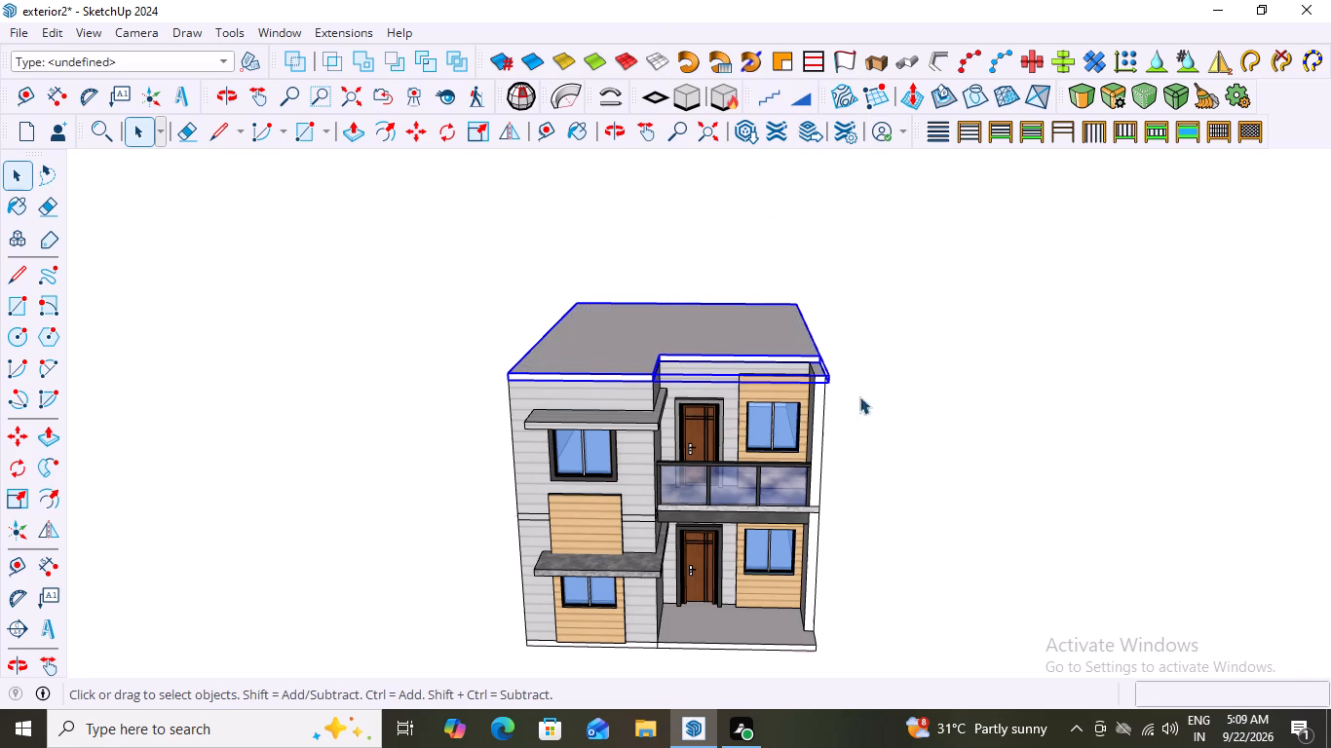
{"action": "middle_click_drag", "start_coordinate": [916, 383], "coordinate": [937, 406]}
{"action": "key", "text": "space"}
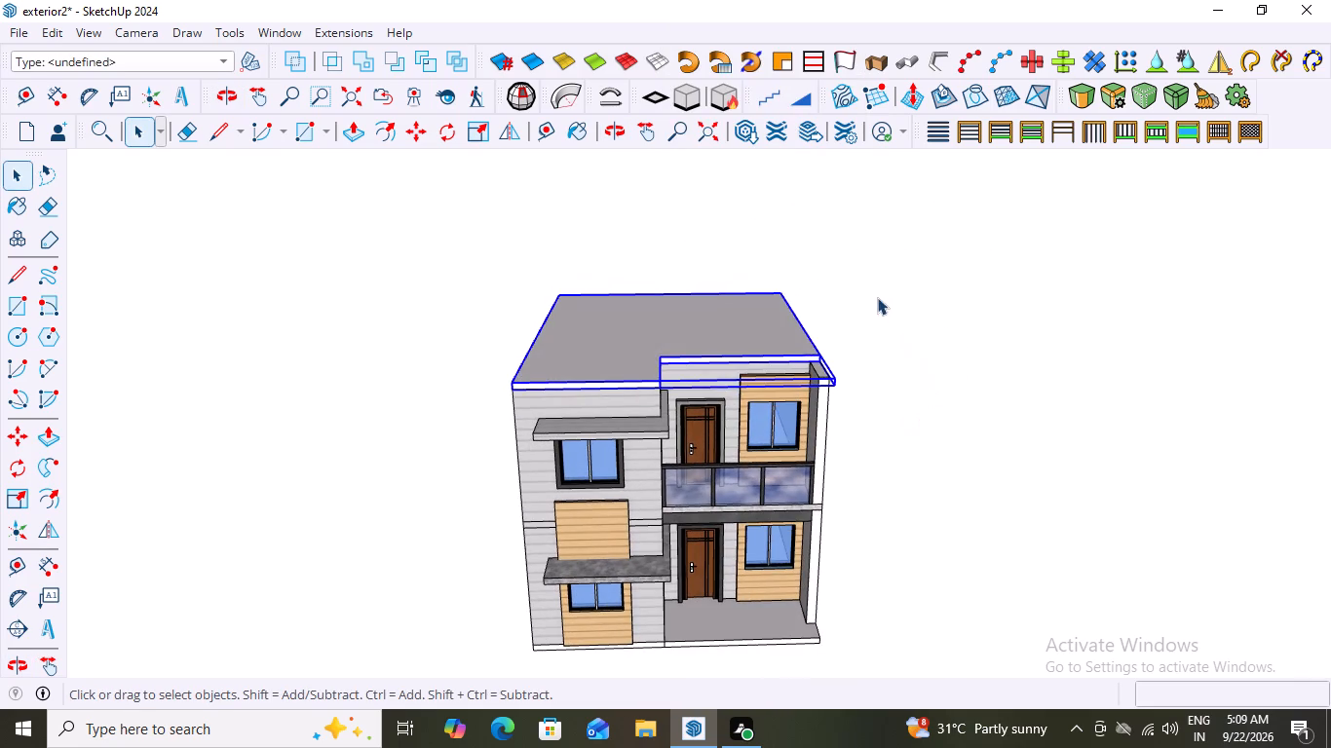
{"action": "left_click", "coordinate": [877, 298]}
Examine the roof slab's edges against the side wall, canopies and balcony from the front, the side and above.
{"action": "middle_click_drag", "start_coordinate": [885, 374], "coordinate": [646, 388]}
{"action": "scroll", "coordinate": [860, 369], "scroll_direction": "up", "scroll_amount": 8}
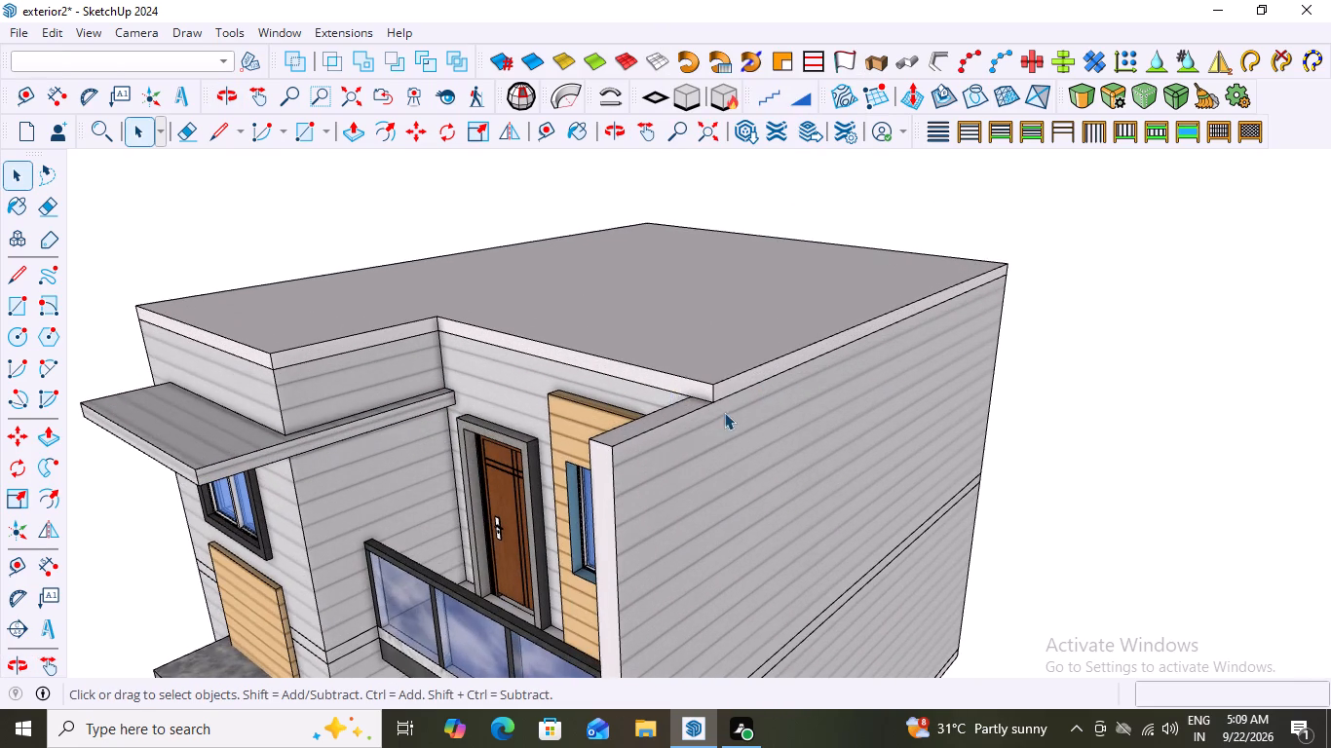
{"action": "middle_click_drag", "start_coordinate": [726, 412], "coordinate": [779, 351]}
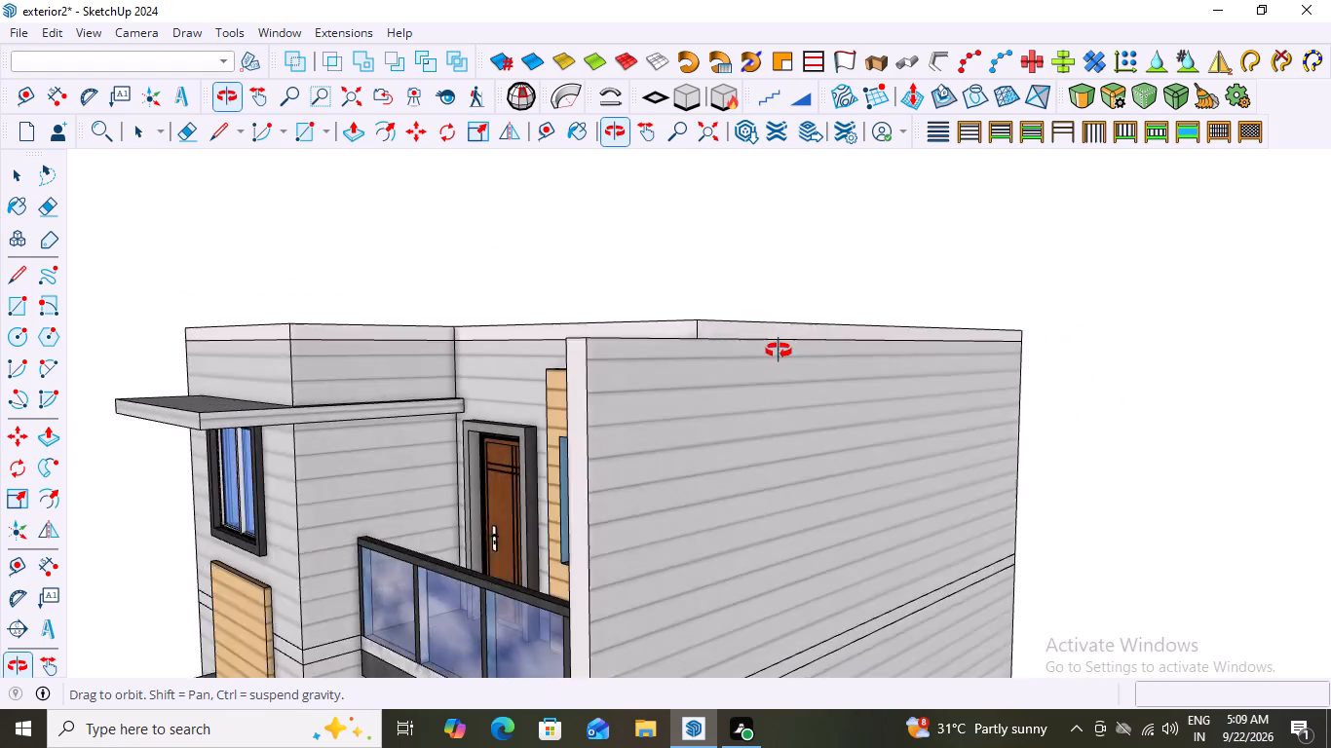
{"action": "middle_click_drag", "start_coordinate": [779, 351], "coordinate": [924, 389]}
{"action": "scroll", "coordinate": [616, 436], "scroll_direction": "down", "scroll_amount": 10}
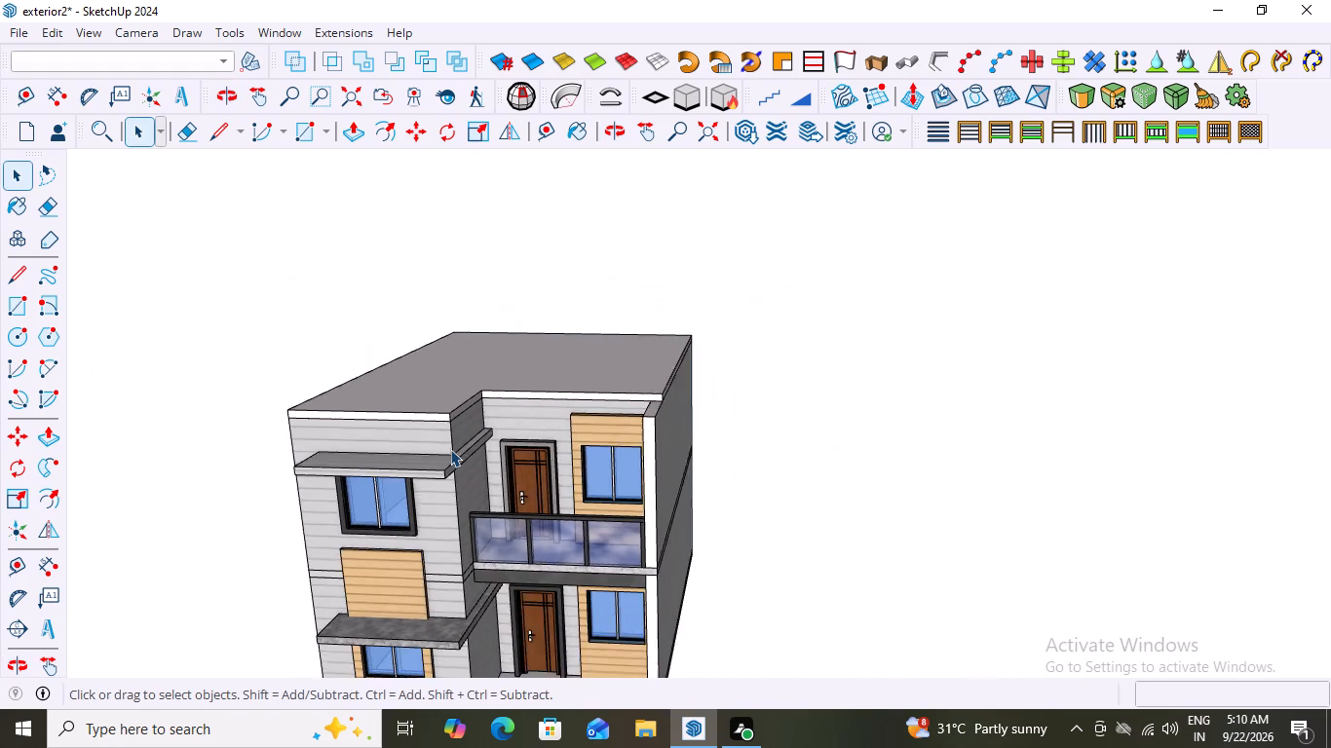
{"action": "scroll", "coordinate": [450, 449], "scroll_direction": "down", "scroll_amount": 1}
{"action": "middle_click", "coordinate": [401, 453]}
{"action": "middle_click_drag", "start_coordinate": [419, 438], "coordinate": [556, 371]}
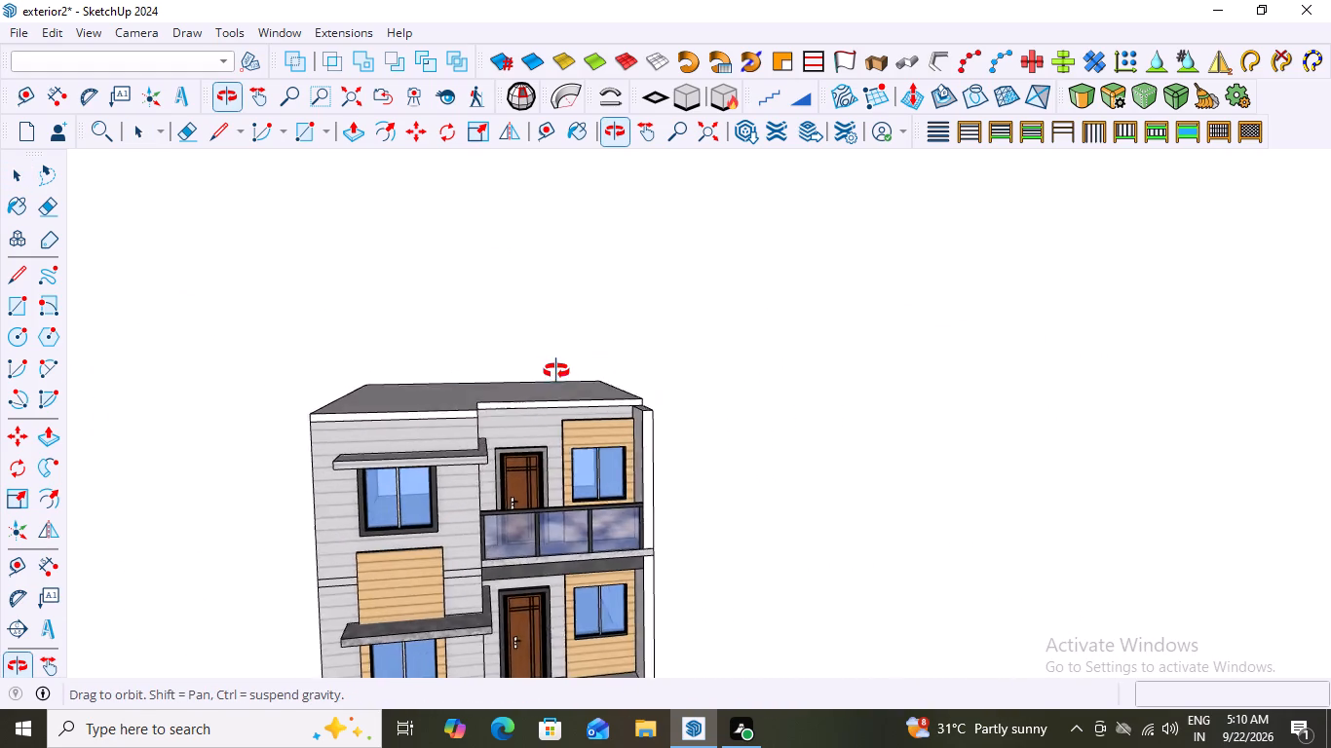
{"action": "middle_click_drag", "start_coordinate": [556, 371], "coordinate": [532, 403]}
{"action": "scroll", "coordinate": [563, 368], "scroll_direction": "down", "scroll_amount": 9}
{"action": "middle_click_drag", "start_coordinate": [451, 523], "coordinate": [399, 418]}
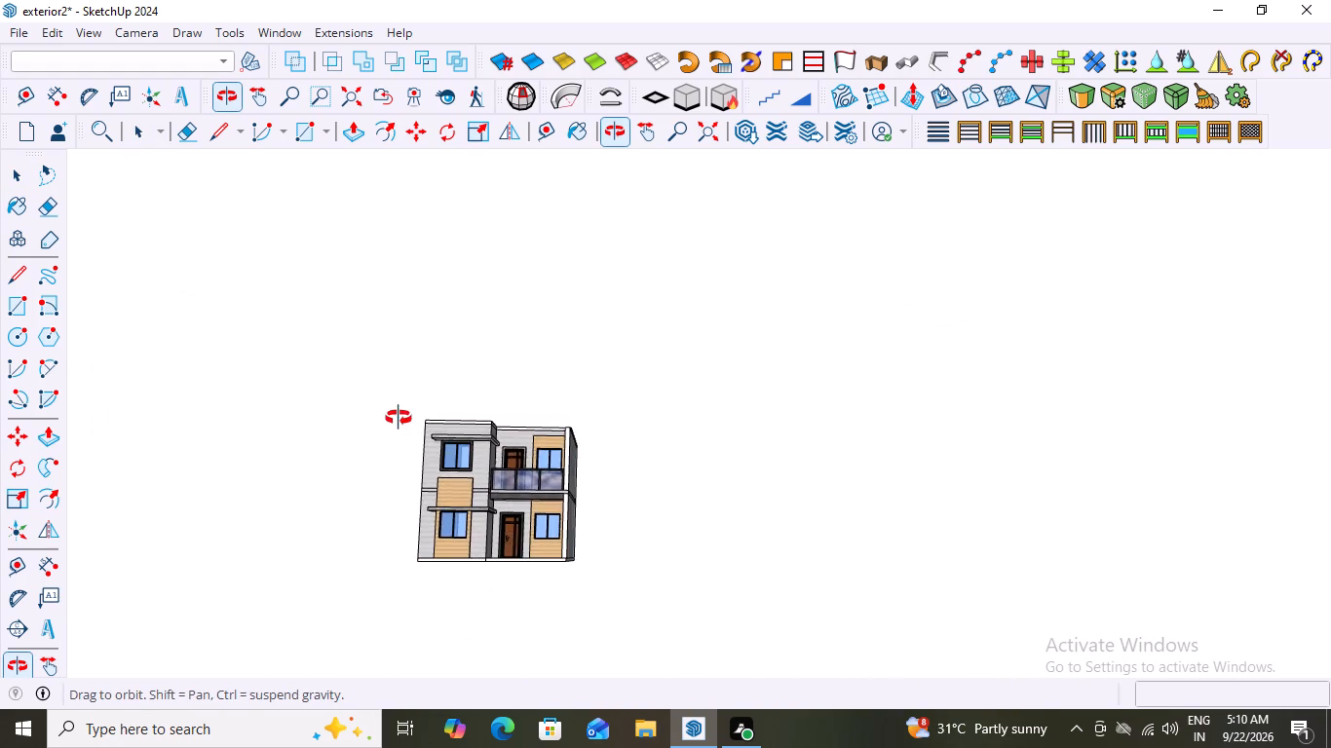
{"action": "middle_click_drag", "start_coordinate": [399, 418], "coordinate": [468, 483]}
{"action": "scroll", "coordinate": [525, 476], "scroll_direction": "up", "scroll_amount": 9}
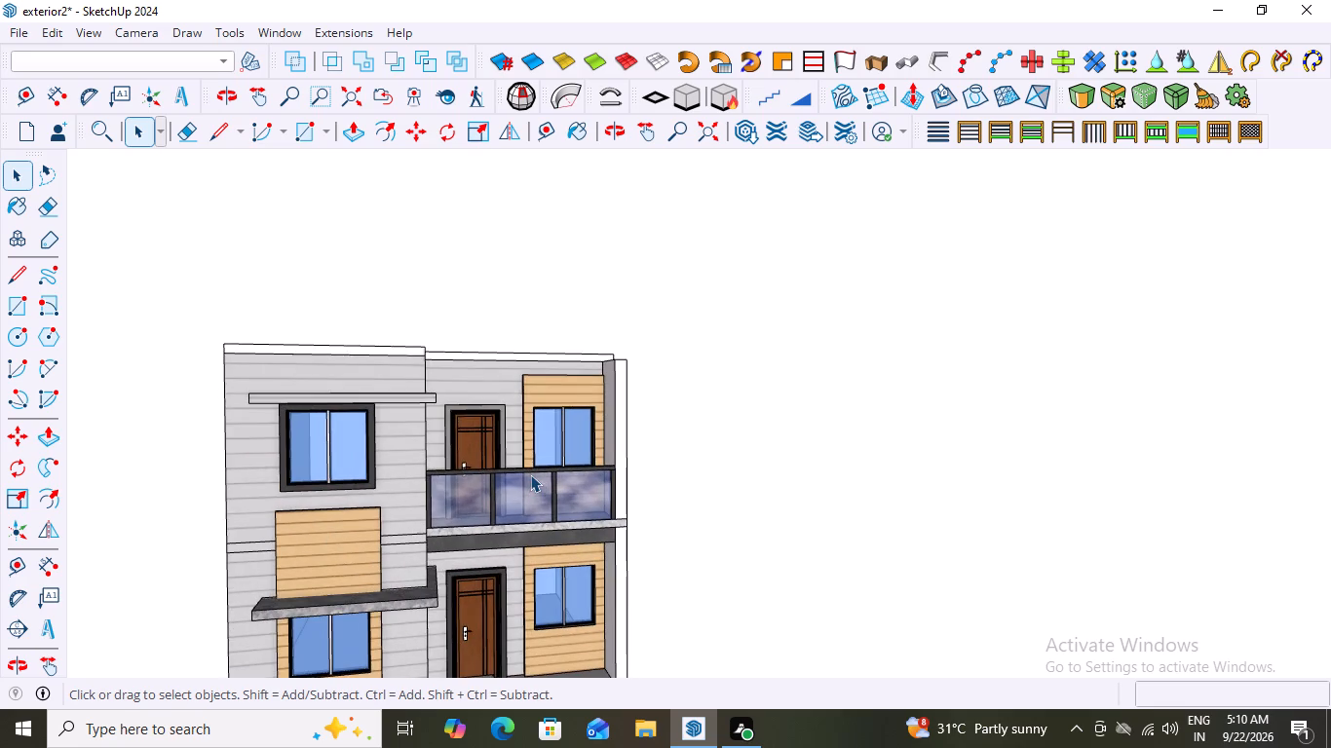
{"action": "middle_click_drag", "start_coordinate": [524, 475], "coordinate": [296, 457]}
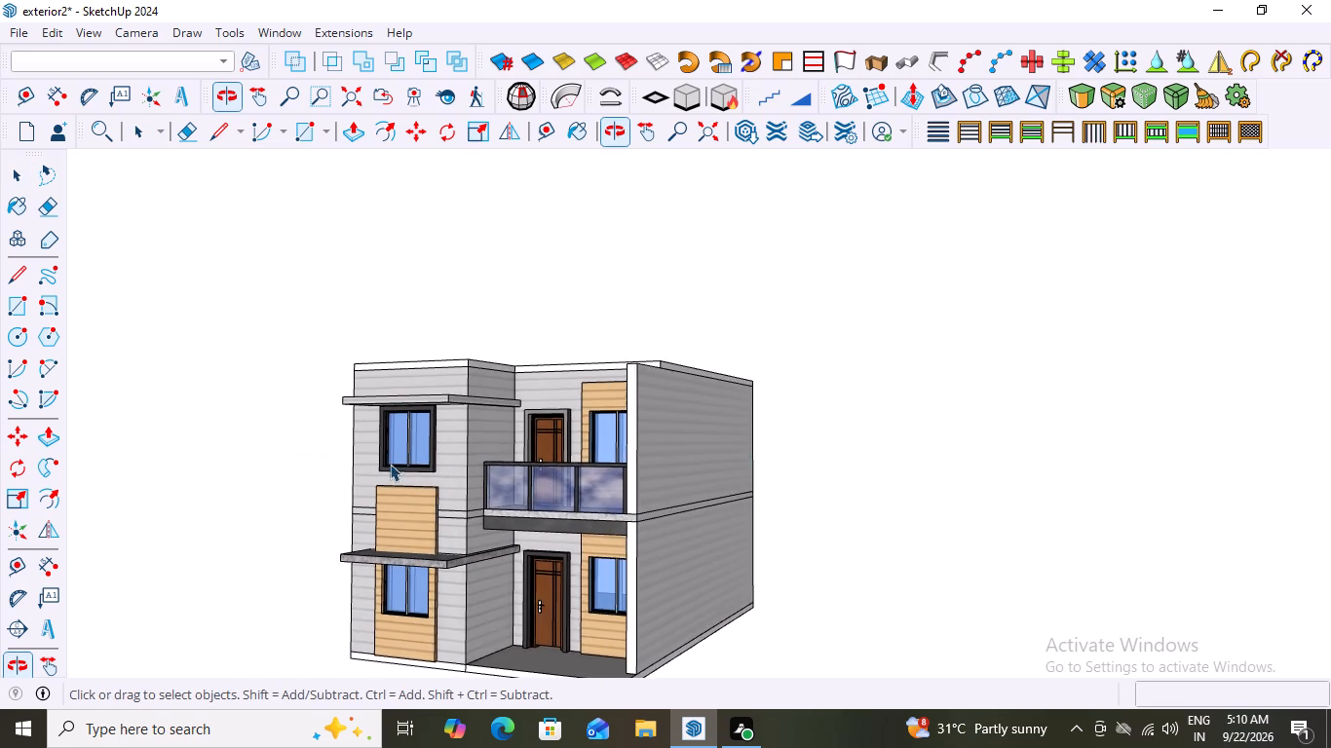
{"action": "scroll", "coordinate": [640, 492], "scroll_direction": "up", "scroll_amount": 2}
{"action": "middle_click_drag", "start_coordinate": [641, 492], "coordinate": [837, 595]}
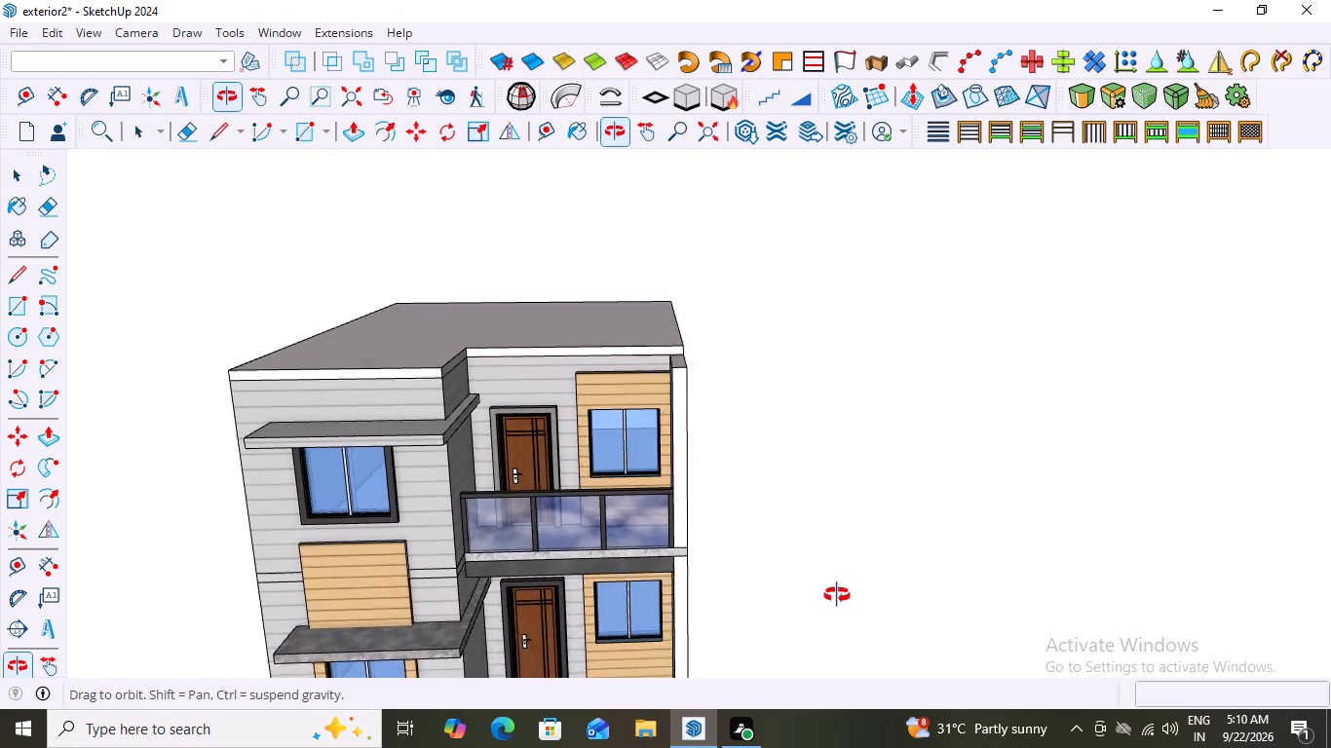
{"action": "middle_click_drag", "start_coordinate": [837, 595], "coordinate": [865, 597]}
Inside the roof group, Push/Pull the recessed front edge face above the balcony outward about 3' 10 1/8", extending the slab over the balcony.
{"action": "scroll", "coordinate": [579, 356], "scroll_direction": "up", "scroll_amount": 4}
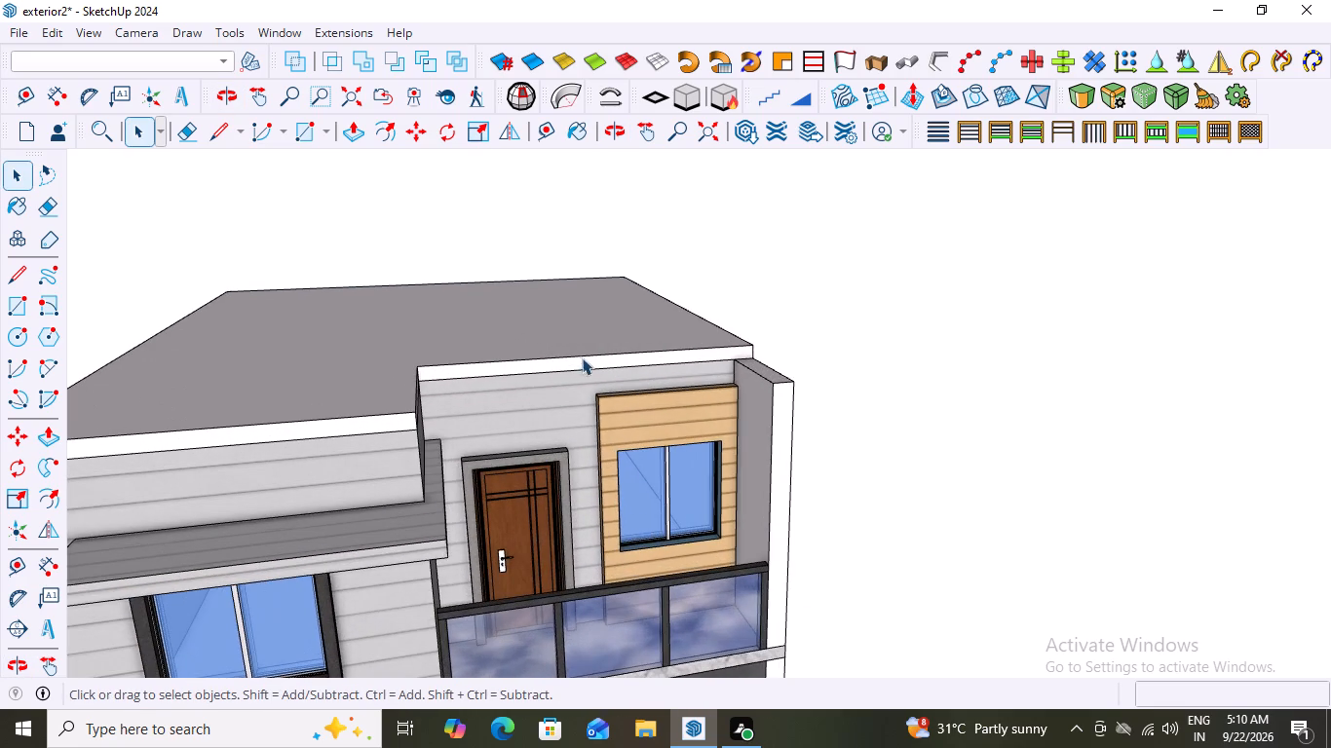
{"action": "middle_click_drag", "start_coordinate": [597, 363], "coordinate": [561, 408]}
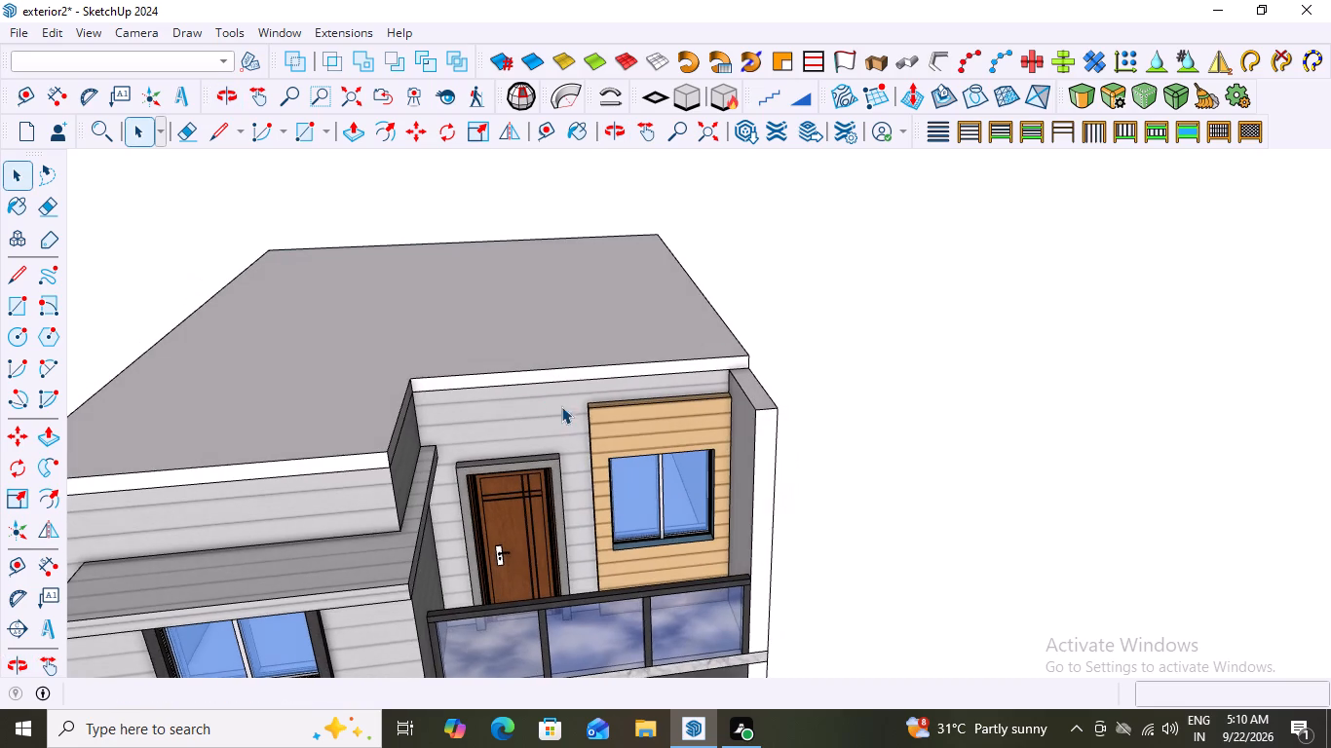
{"action": "scroll", "coordinate": [556, 379], "scroll_direction": "up", "scroll_amount": 3}
{"action": "left_click", "coordinate": [550, 370]}
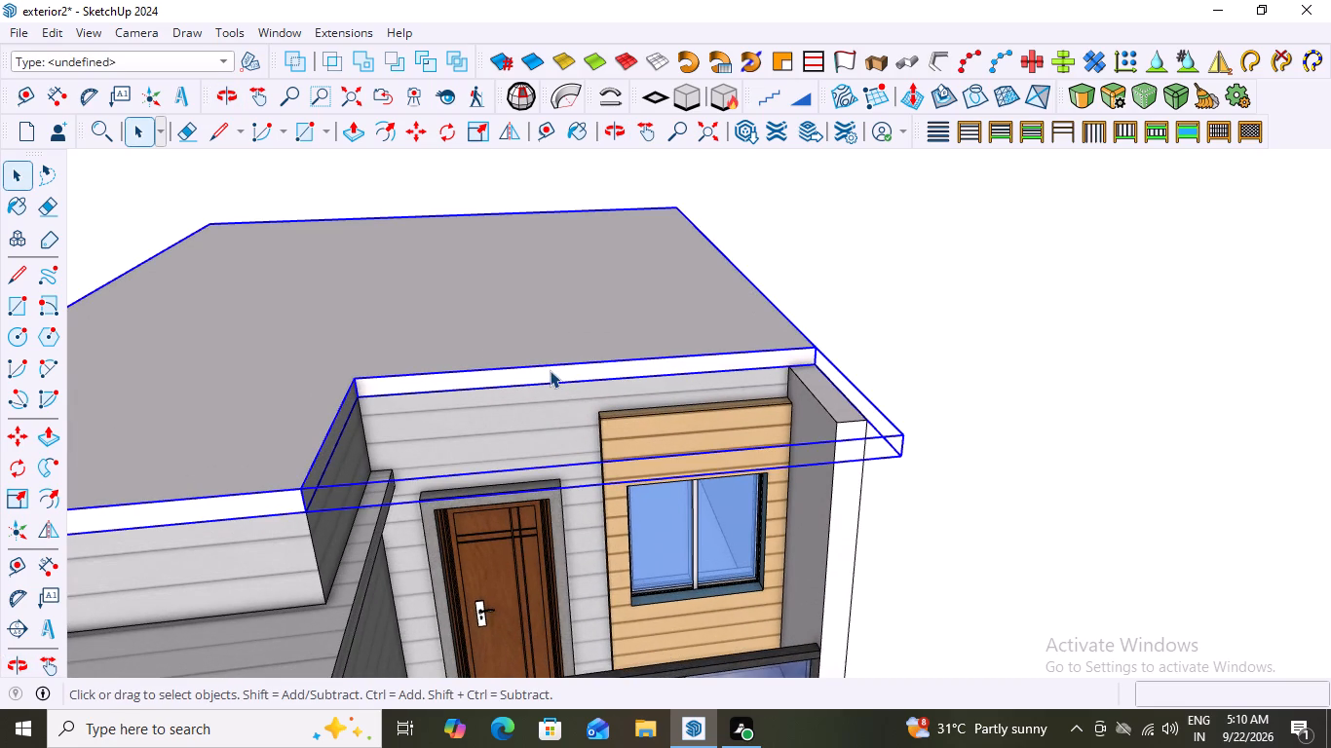
{"action": "triple_click", "coordinate": [550, 370]}
{"action": "left_click", "coordinate": [550, 370]}
{"action": "triple_click", "coordinate": [550, 370]}
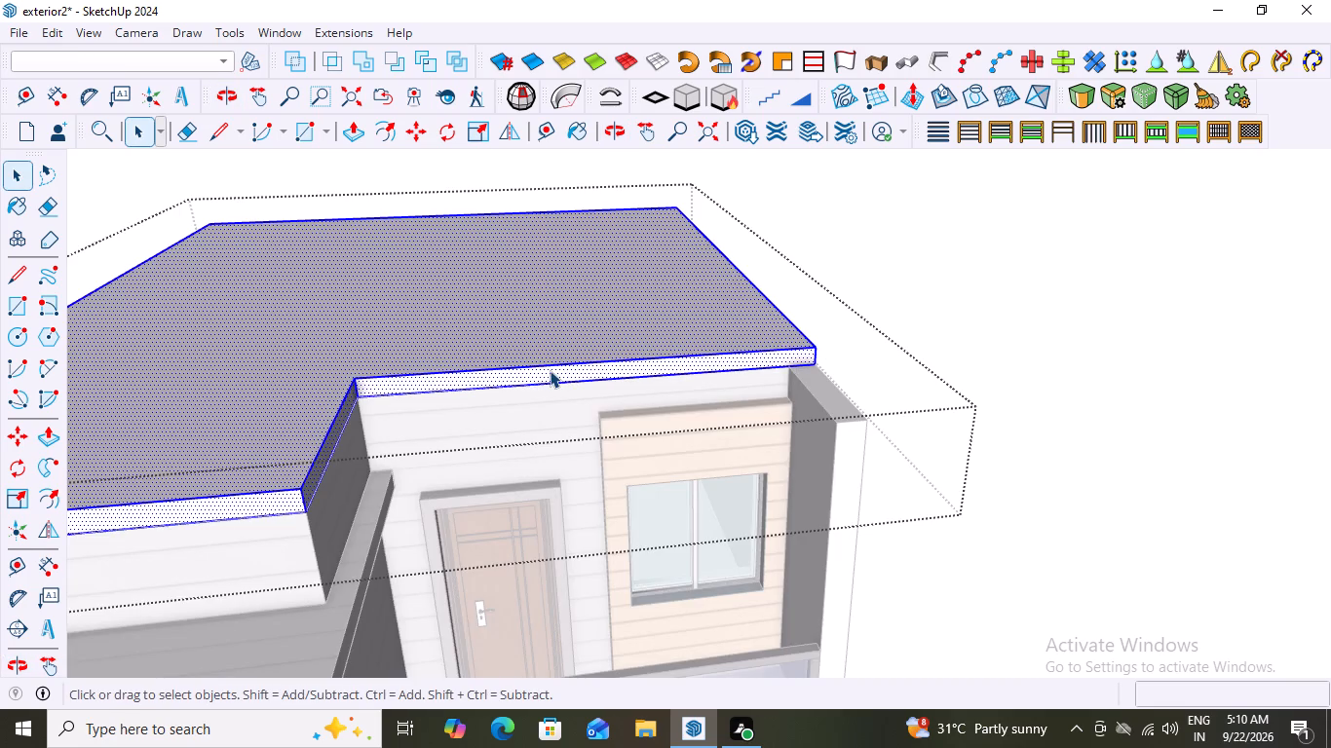
{"action": "double_click", "coordinate": [540, 374]}
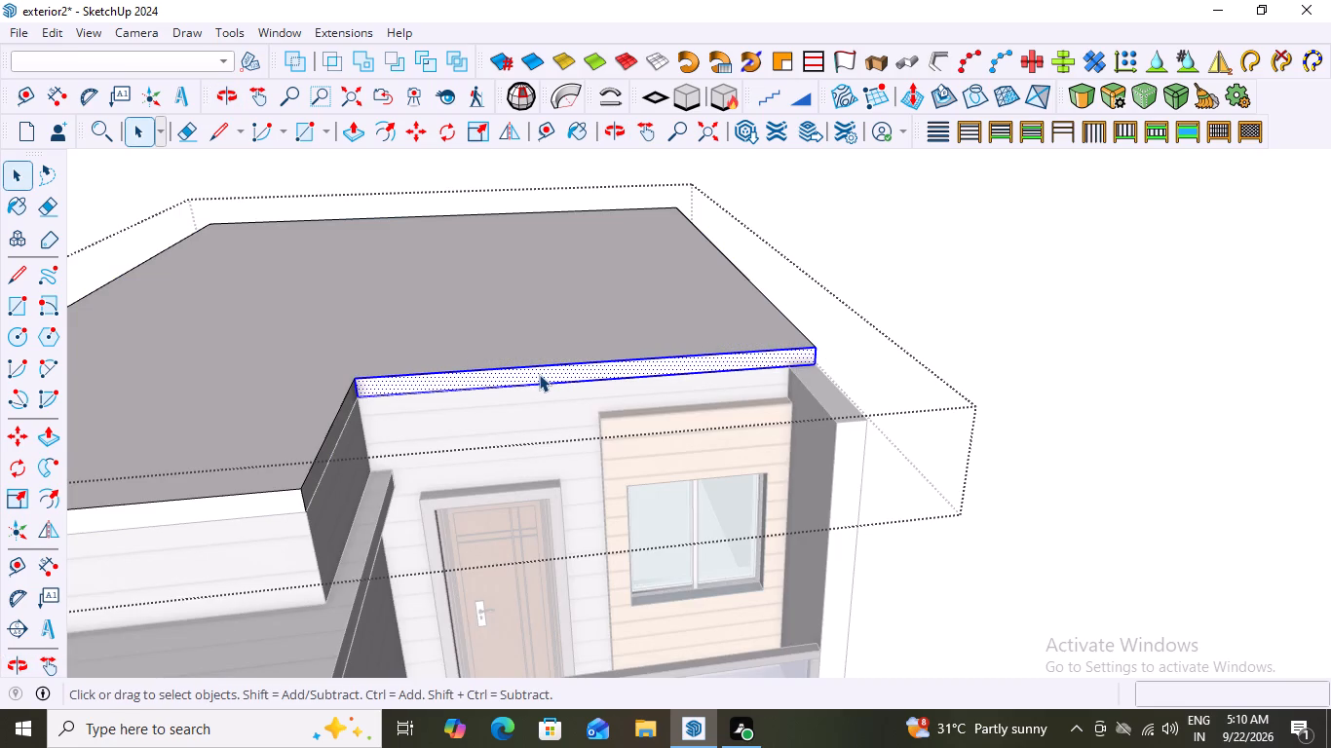
{"action": "key", "text": "p"}
{"action": "left_click", "coordinate": [538, 365]}
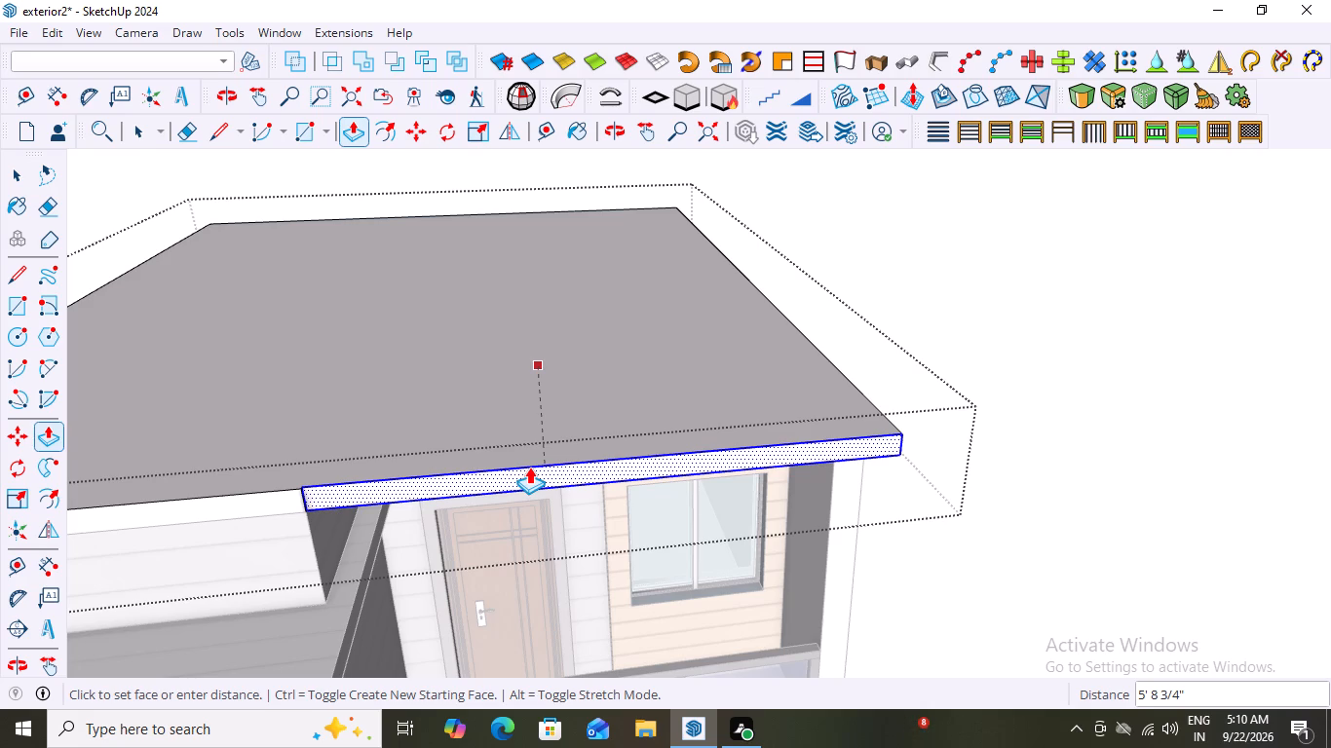
{"action": "scroll", "coordinate": [529, 467], "scroll_direction": "down", "scroll_amount": 5}
{"action": "middle_click_drag", "start_coordinate": [529, 467], "coordinate": [437, 319]}
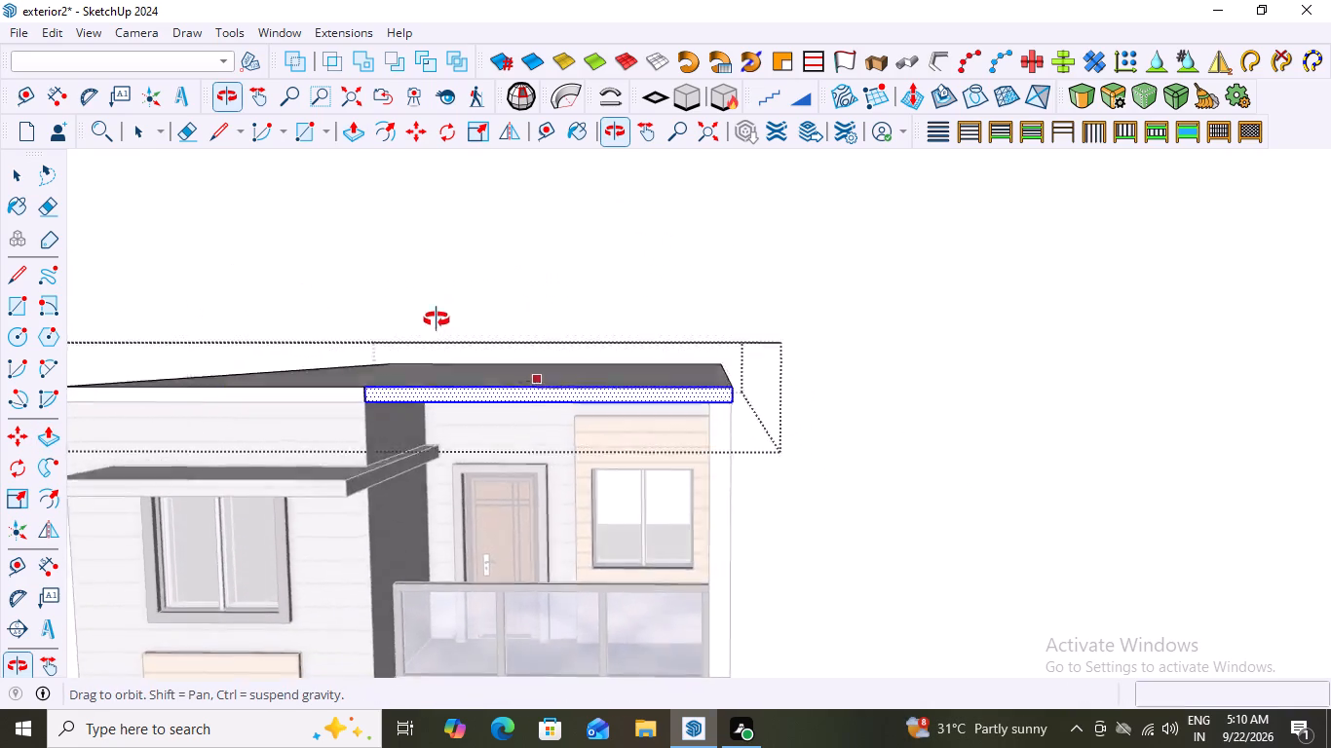
{"action": "middle_click_drag", "start_coordinate": [437, 319], "coordinate": [283, 442]}
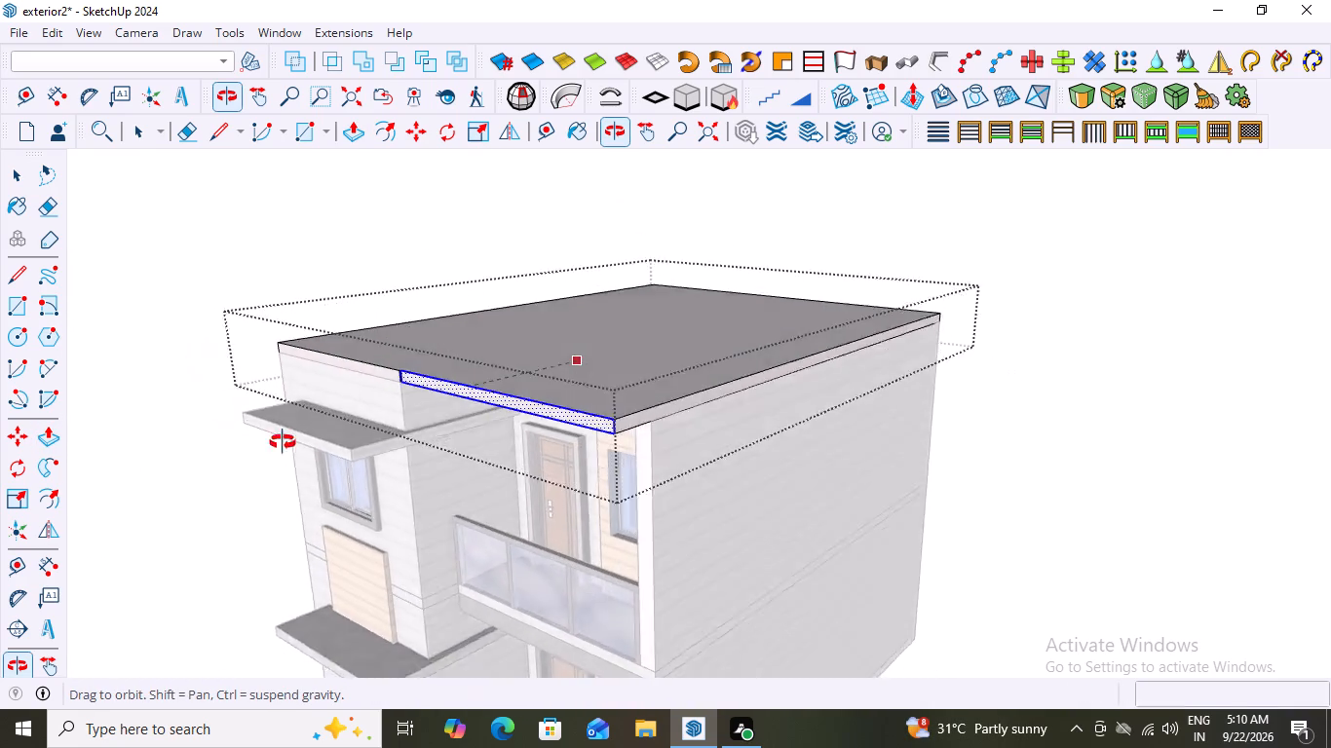
{"action": "middle_click_drag", "start_coordinate": [283, 442], "coordinate": [518, 306]}
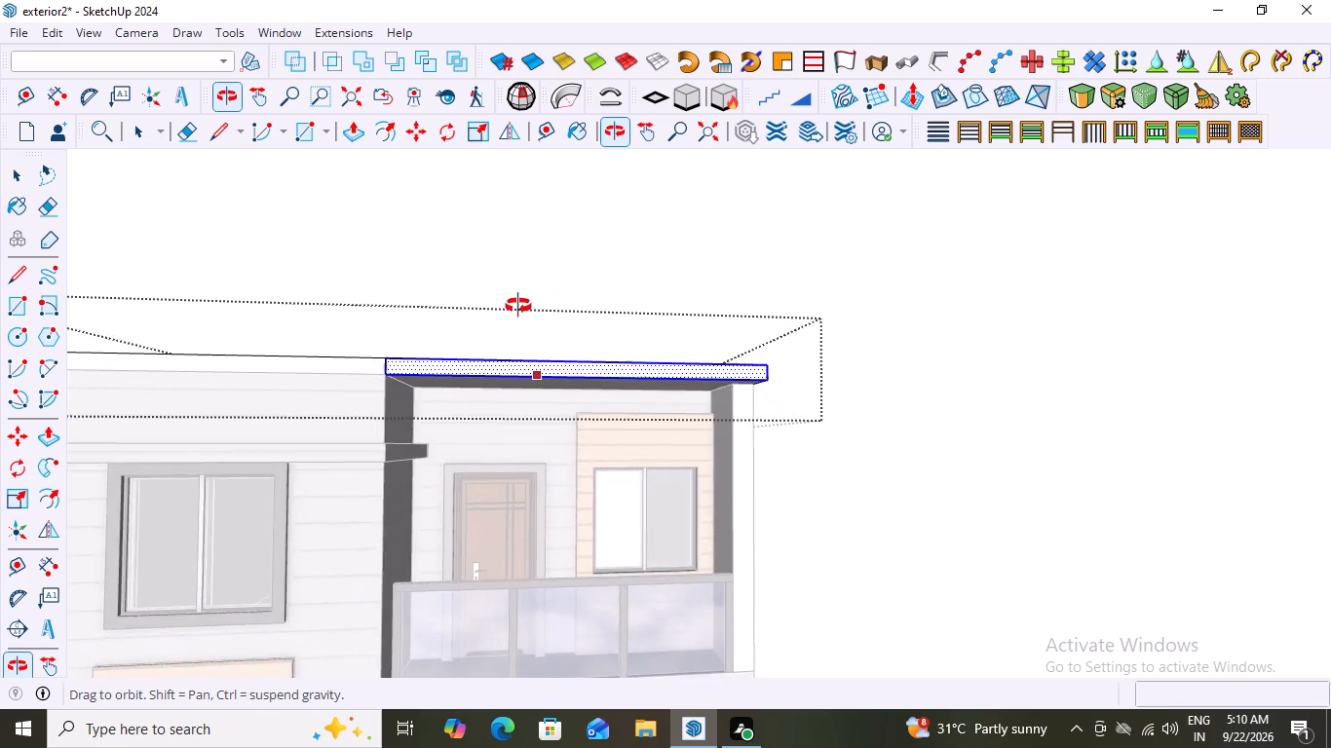
{"action": "middle_click_drag", "start_coordinate": [518, 306], "coordinate": [509, 348]}
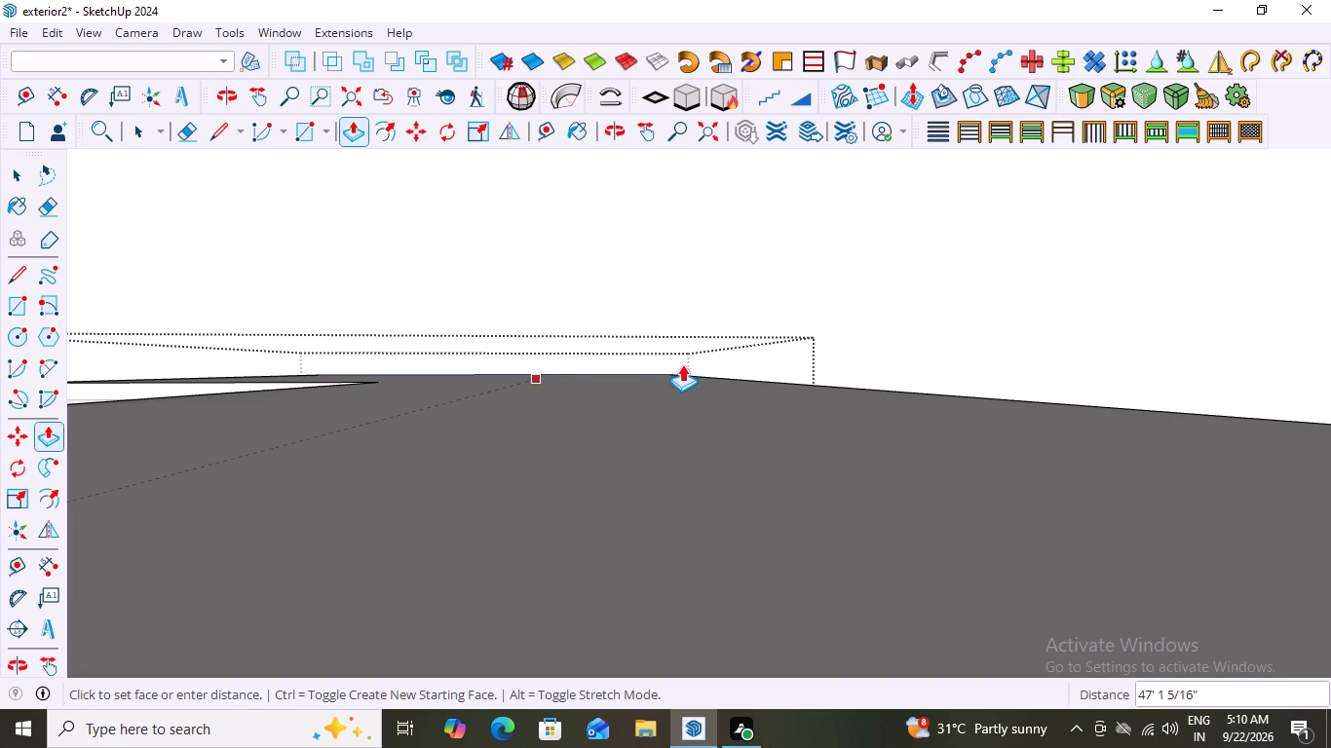
{"action": "middle_click_drag", "start_coordinate": [496, 400], "coordinate": [511, 569]}
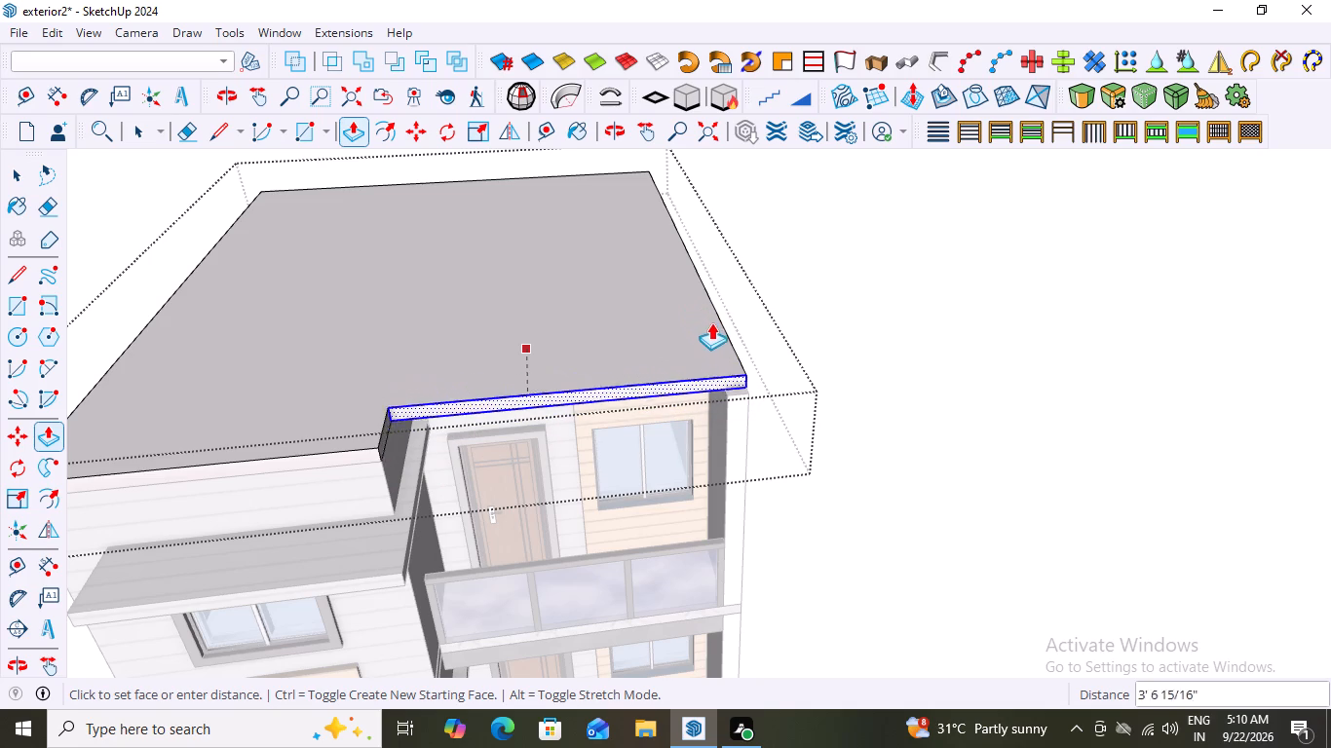
{"action": "scroll", "coordinate": [681, 365], "scroll_direction": "down", "scroll_amount": 3}
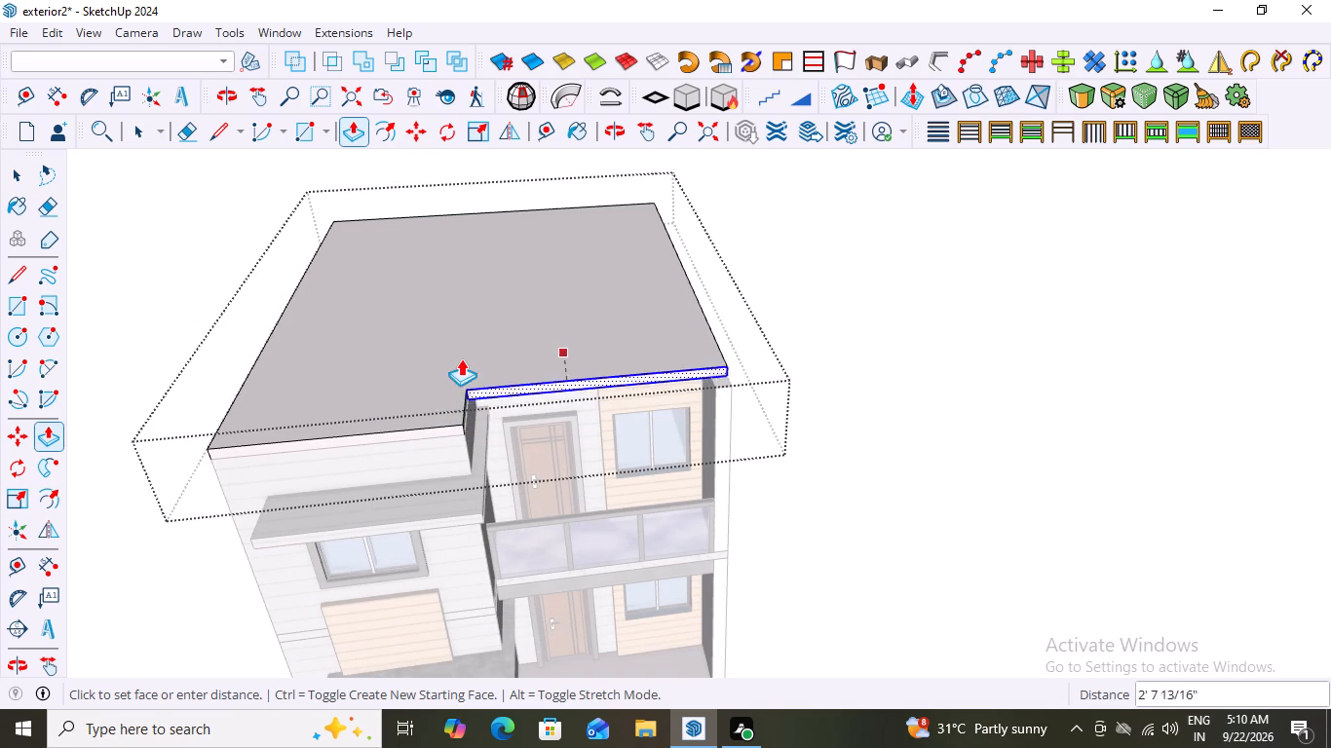
{"action": "scroll", "coordinate": [745, 394], "scroll_direction": "down", "scroll_amount": 1}
{"action": "middle_click_drag", "start_coordinate": [745, 394], "coordinate": [479, 262]}
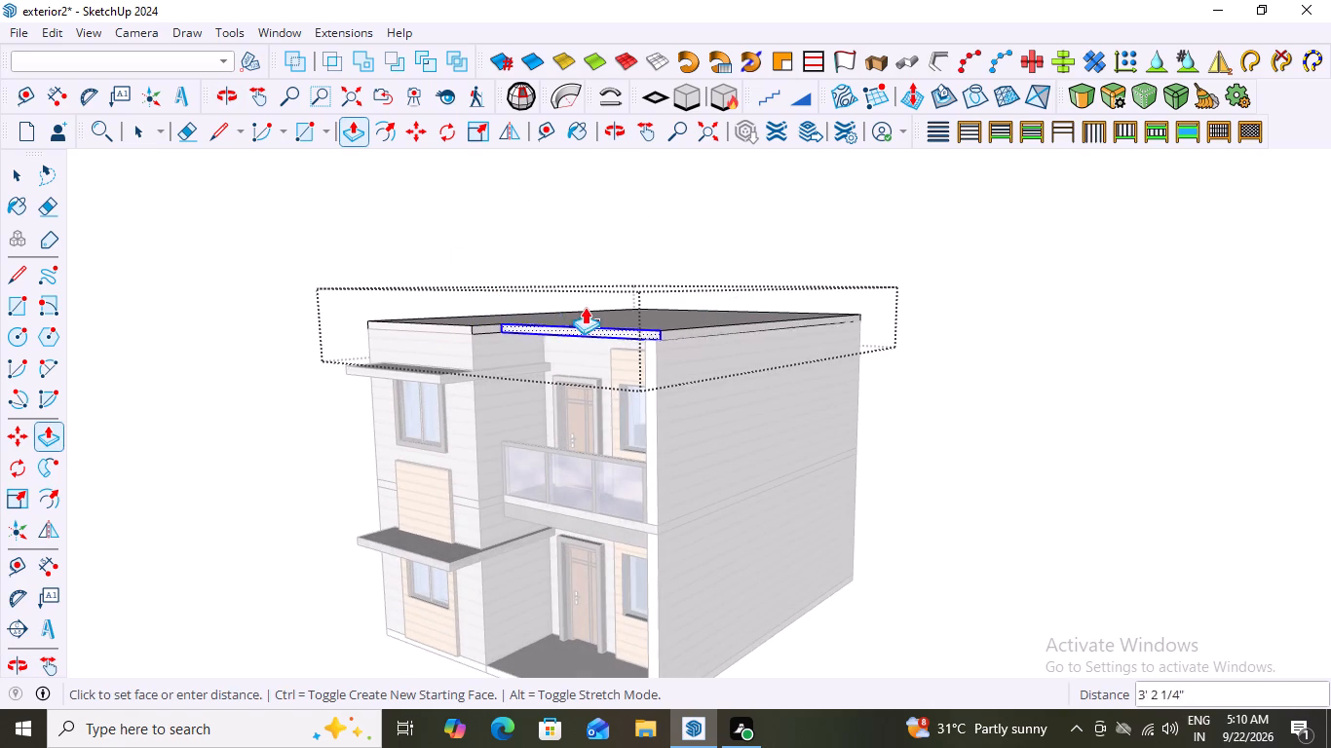
{"action": "left_click", "coordinate": [653, 347]}
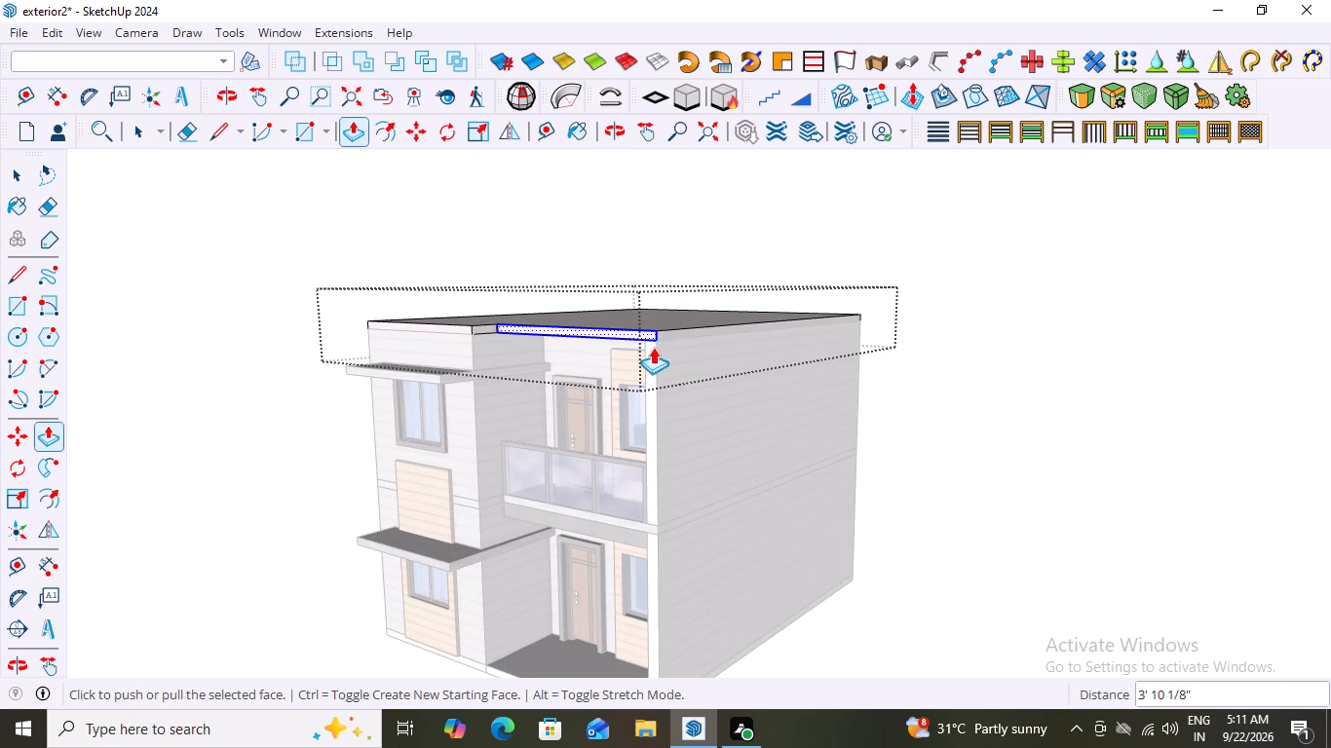
{"action": "key", "text": "space"}
{"action": "scroll", "coordinate": [204, 490], "scroll_direction": "down", "scroll_amount": 8}
{"action": "middle_click_drag", "start_coordinate": [268, 505], "coordinate": [509, 561]}
{"action": "left_click", "coordinate": [797, 452]}
{"action": "middle_click_drag", "start_coordinate": [383, 514], "coordinate": [486, 293]}
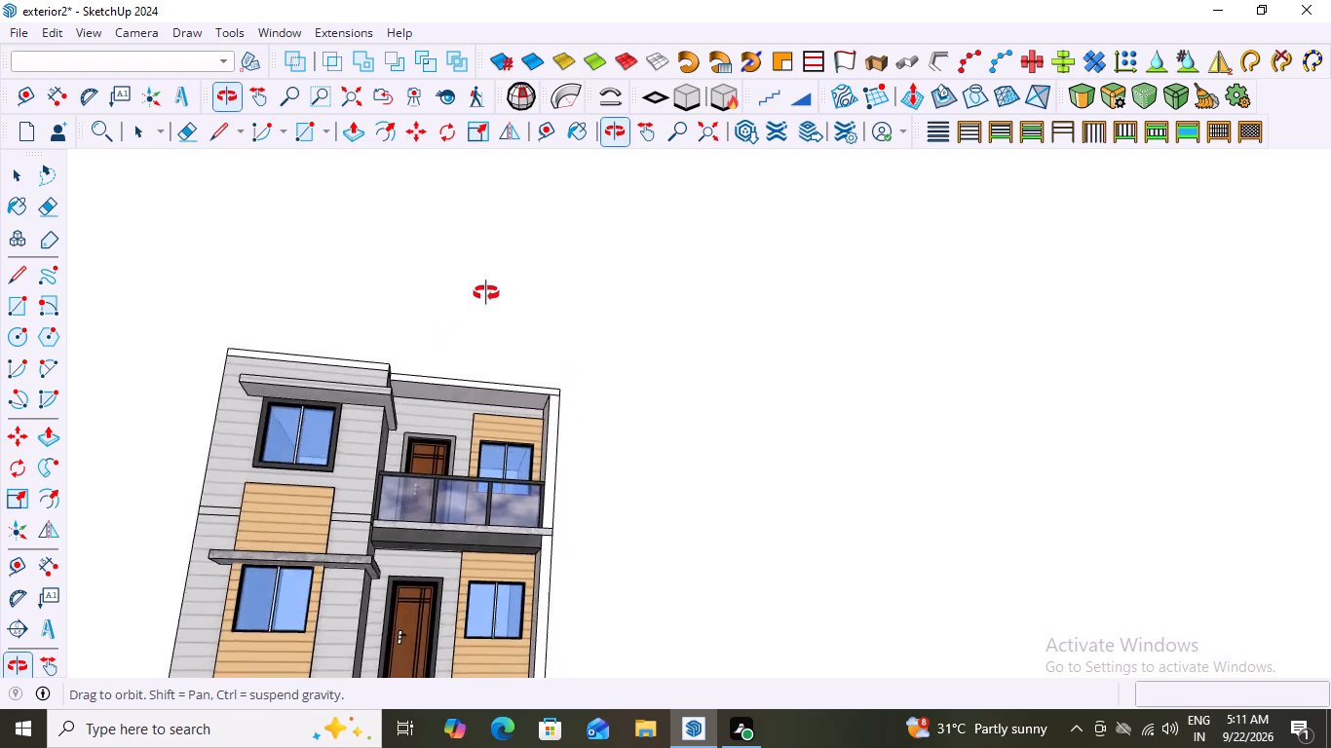
{"action": "middle_click_drag", "start_coordinate": [486, 293], "coordinate": [471, 503]}
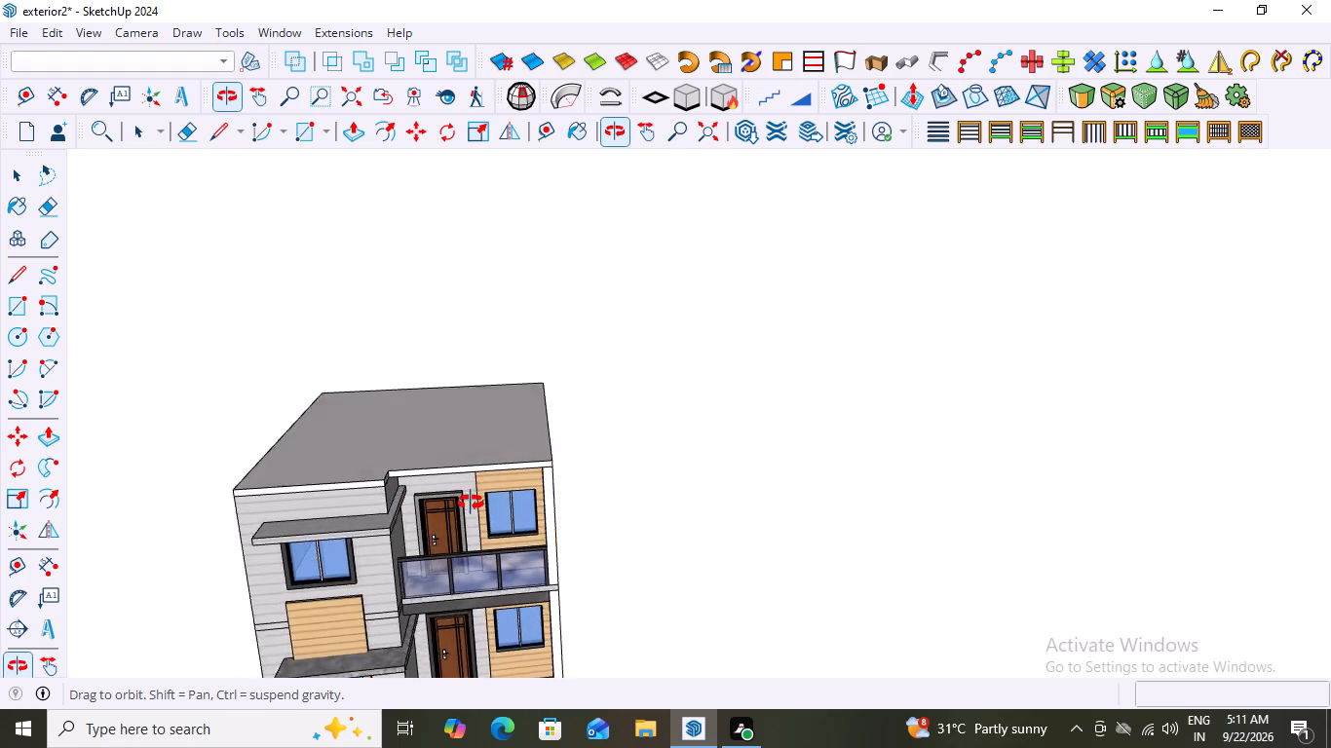
Examine the extended roof slab from the front, the side, above and beneath the part covering the balcony.
{"action": "middle_click_drag", "start_coordinate": [471, 503], "coordinate": [511, 501]}
{"action": "scroll", "coordinate": [511, 501], "scroll_direction": "down", "scroll_amount": 7}
{"action": "middle_click_drag", "start_coordinate": [525, 600], "coordinate": [387, 541]}
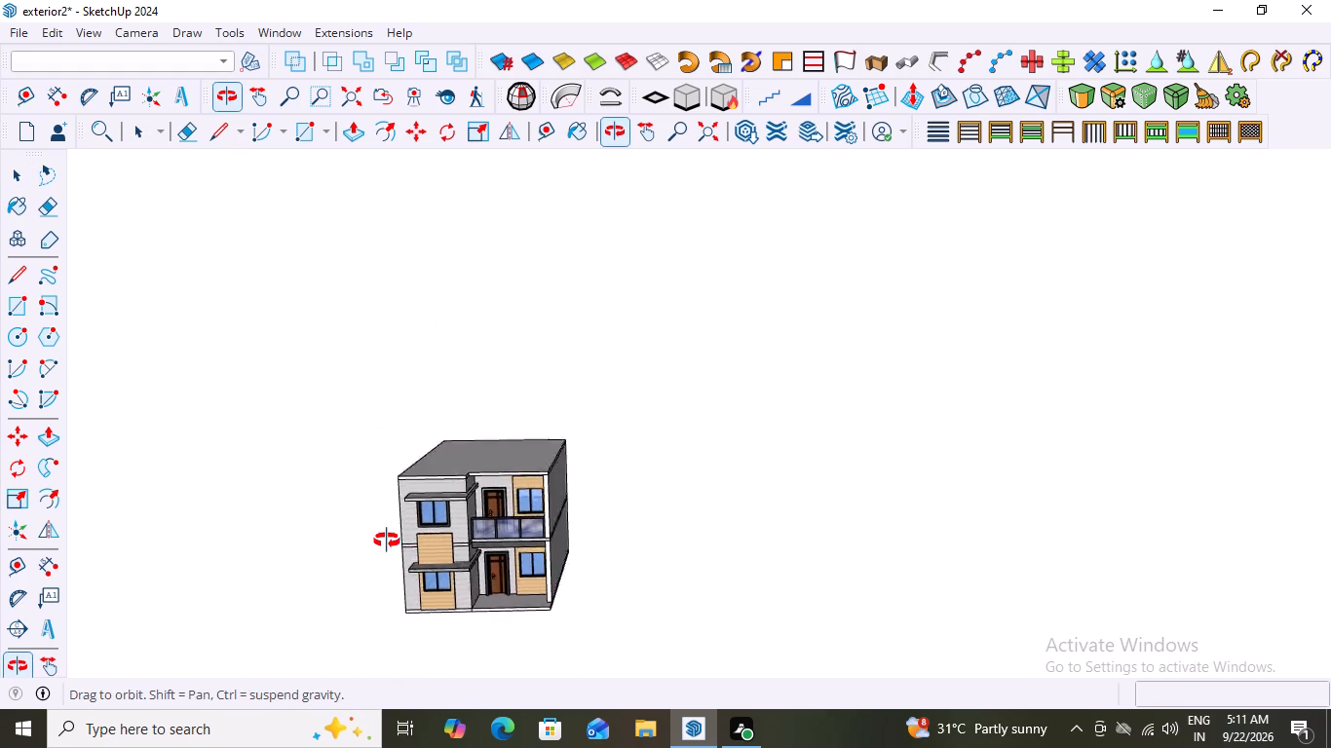
{"action": "middle_click_drag", "start_coordinate": [387, 541], "coordinate": [395, 537]}
{"action": "scroll", "coordinate": [515, 479], "scroll_direction": "up", "scroll_amount": 4}
{"action": "middle_click_drag", "start_coordinate": [506, 508], "coordinate": [592, 542]}
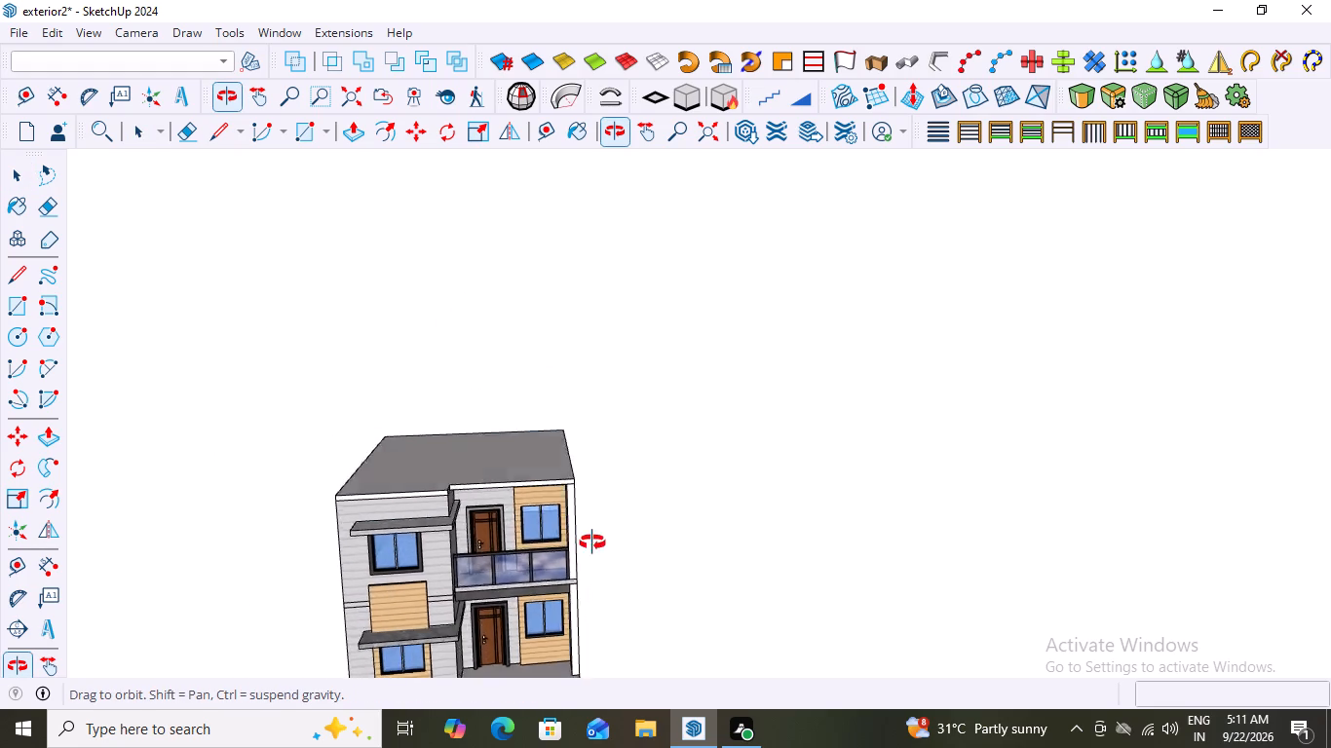
{"action": "middle_click_drag", "start_coordinate": [592, 542], "coordinate": [635, 595]}
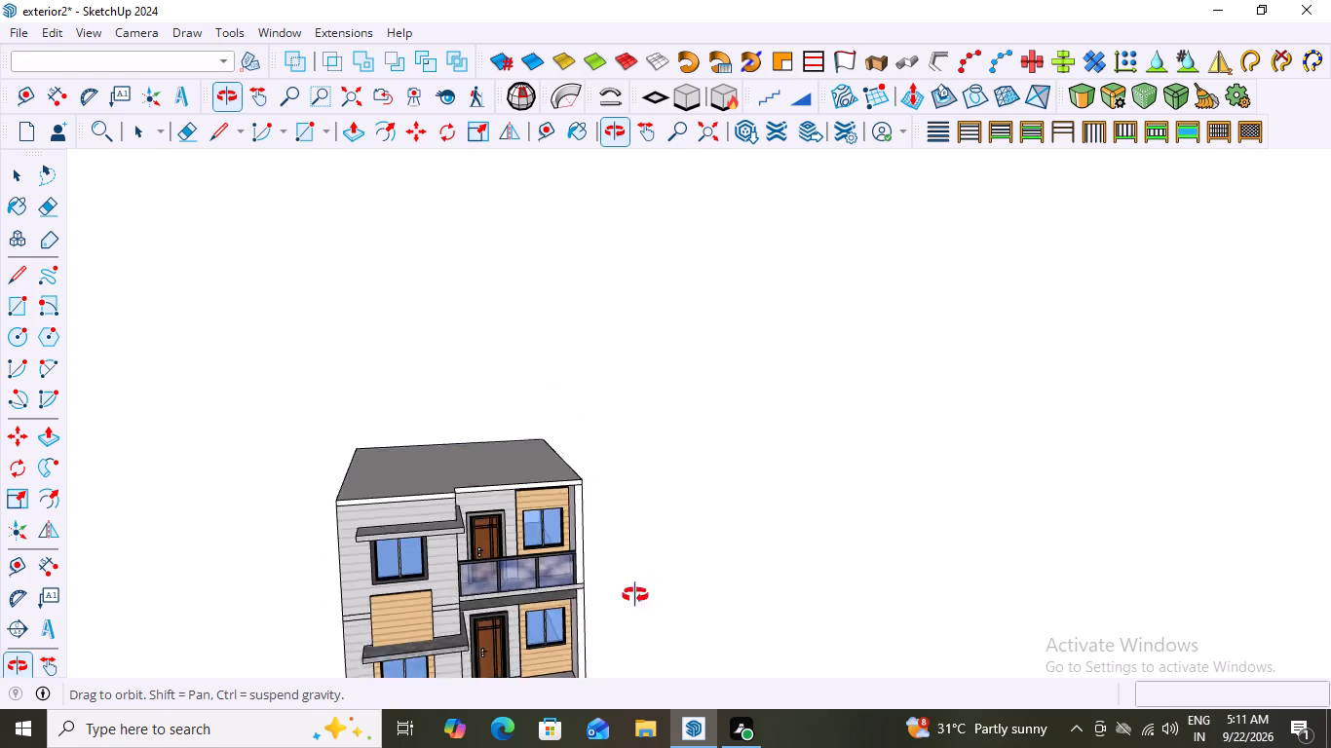
{"action": "middle_click_drag", "start_coordinate": [635, 595], "coordinate": [646, 634]}
{"action": "scroll", "coordinate": [646, 634], "scroll_direction": "up", "scroll_amount": 1}
{"action": "middle_click_drag", "start_coordinate": [569, 637], "coordinate": [434, 515]}
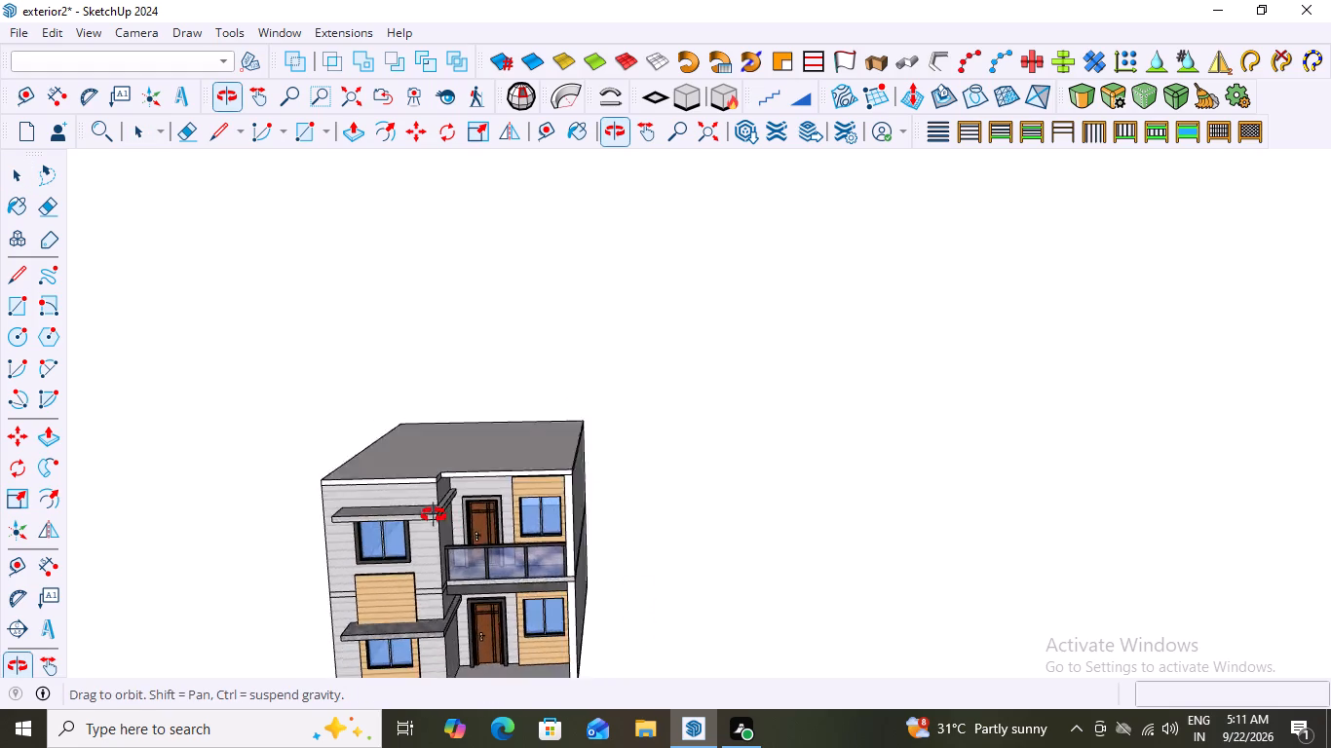
{"action": "middle_click_drag", "start_coordinate": [434, 515], "coordinate": [342, 515]}
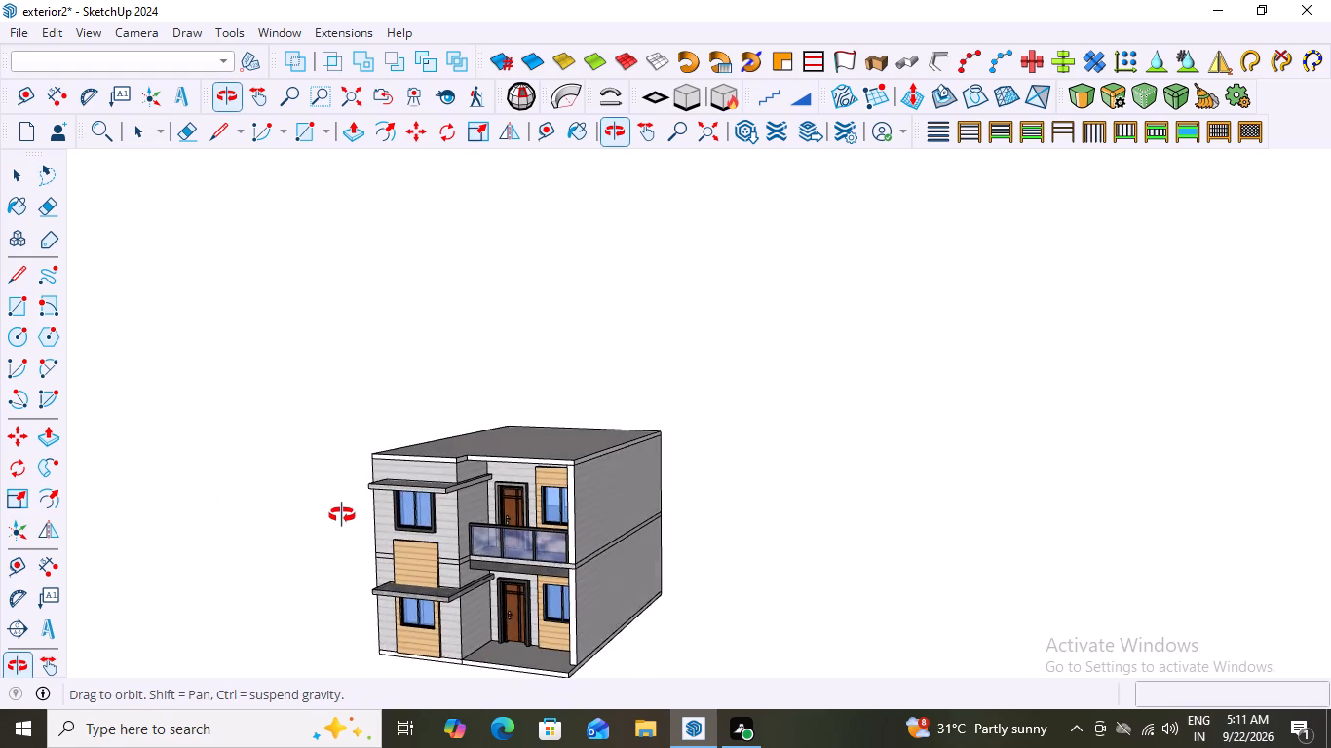
{"action": "middle_click_drag", "start_coordinate": [342, 515], "coordinate": [440, 493]}
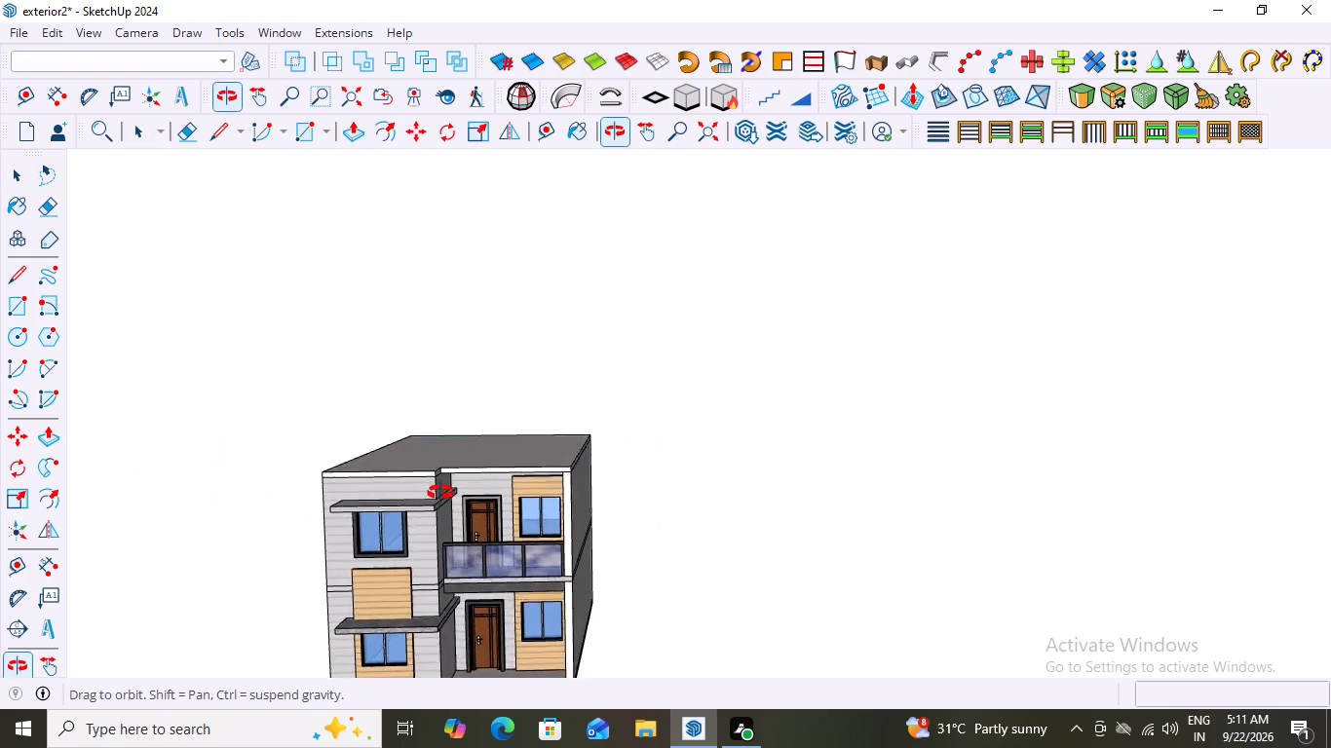
{"action": "middle_click_drag", "start_coordinate": [440, 493], "coordinate": [493, 595]}
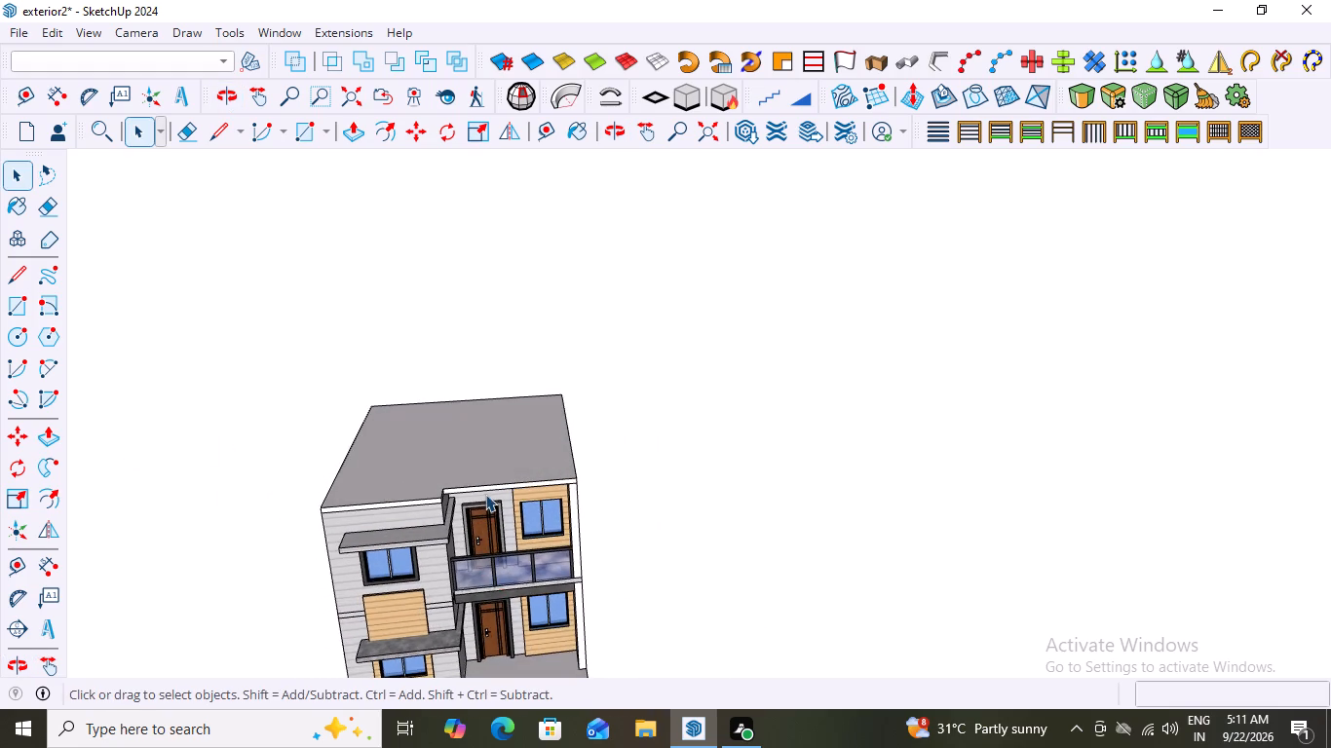
{"action": "scroll", "coordinate": [485, 494], "scroll_direction": "up", "scroll_amount": 3}
{"action": "middle_click_drag", "start_coordinate": [453, 462], "coordinate": [474, 370]}
{"action": "scroll", "coordinate": [492, 487], "scroll_direction": "up", "scroll_amount": 1}
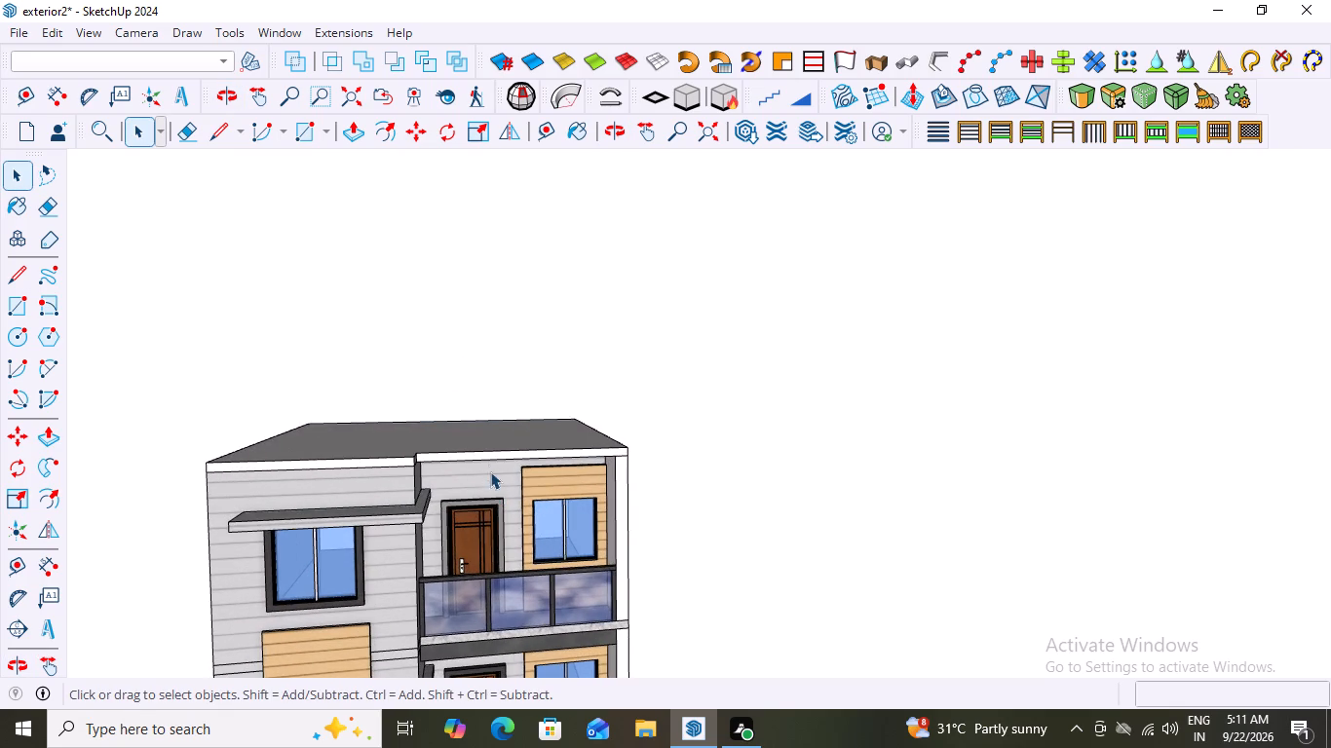
{"action": "middle_click_drag", "start_coordinate": [495, 473], "coordinate": [493, 535]}
{"action": "middle_click_drag", "start_coordinate": [483, 481], "coordinate": [485, 360]}
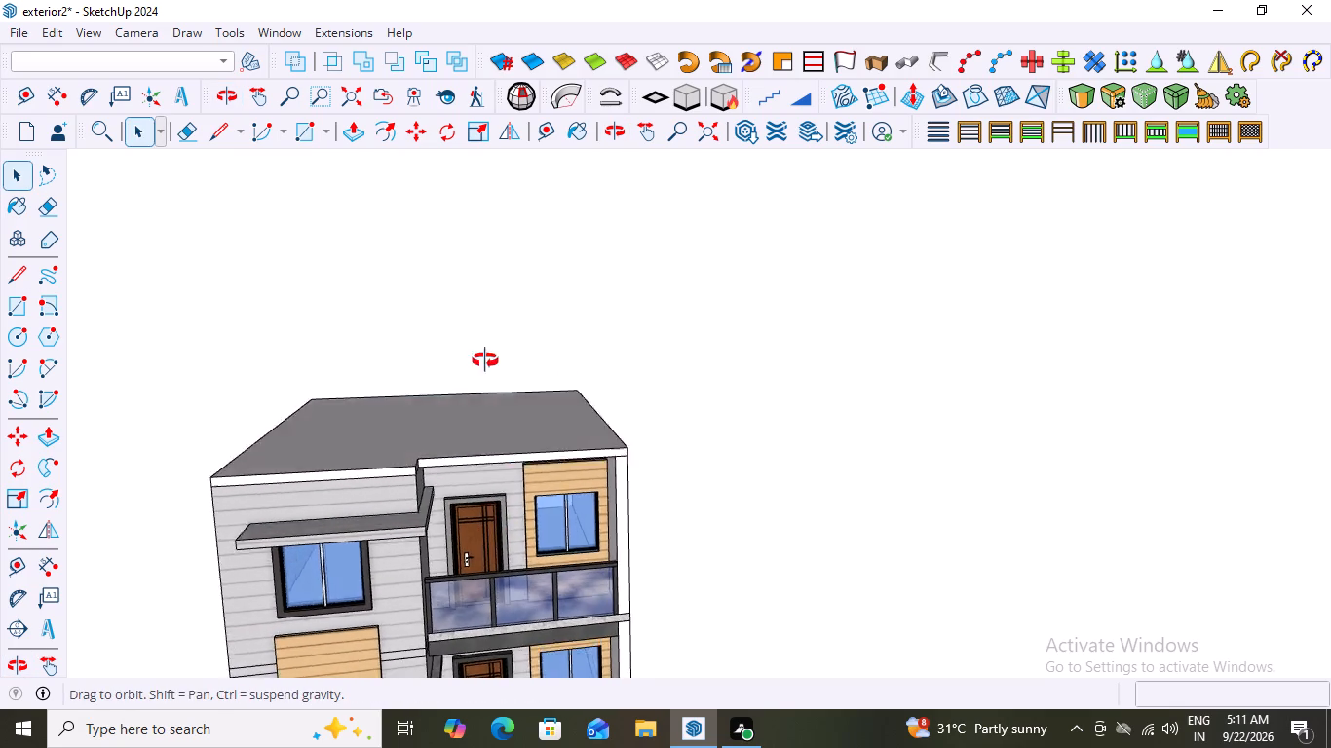
{"action": "middle_click_drag", "start_coordinate": [485, 360], "coordinate": [490, 322]}
{"action": "scroll", "coordinate": [485, 350], "scroll_direction": "up", "scroll_amount": 1}
{"action": "scroll", "coordinate": [569, 428], "scroll_direction": "up", "scroll_amount": 10}
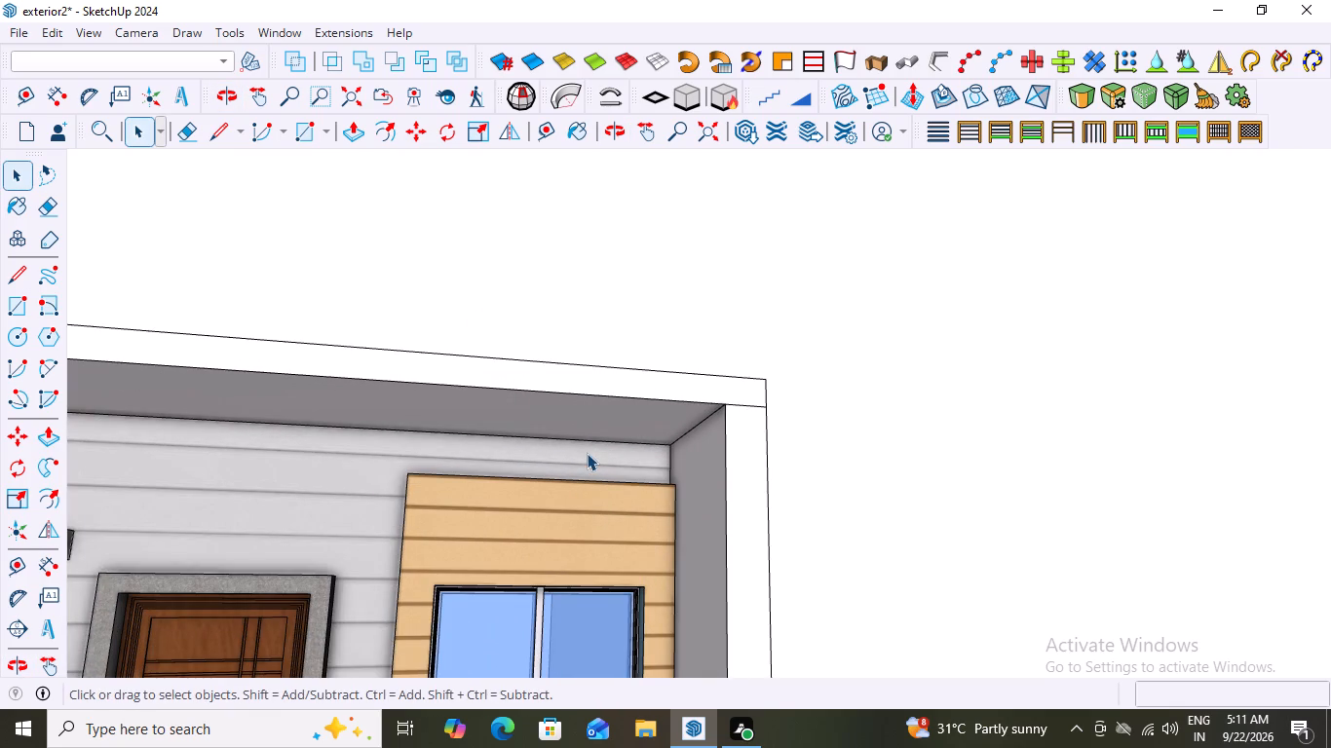
{"action": "scroll", "coordinate": [587, 453], "scroll_direction": "down", "scroll_amount": 4}
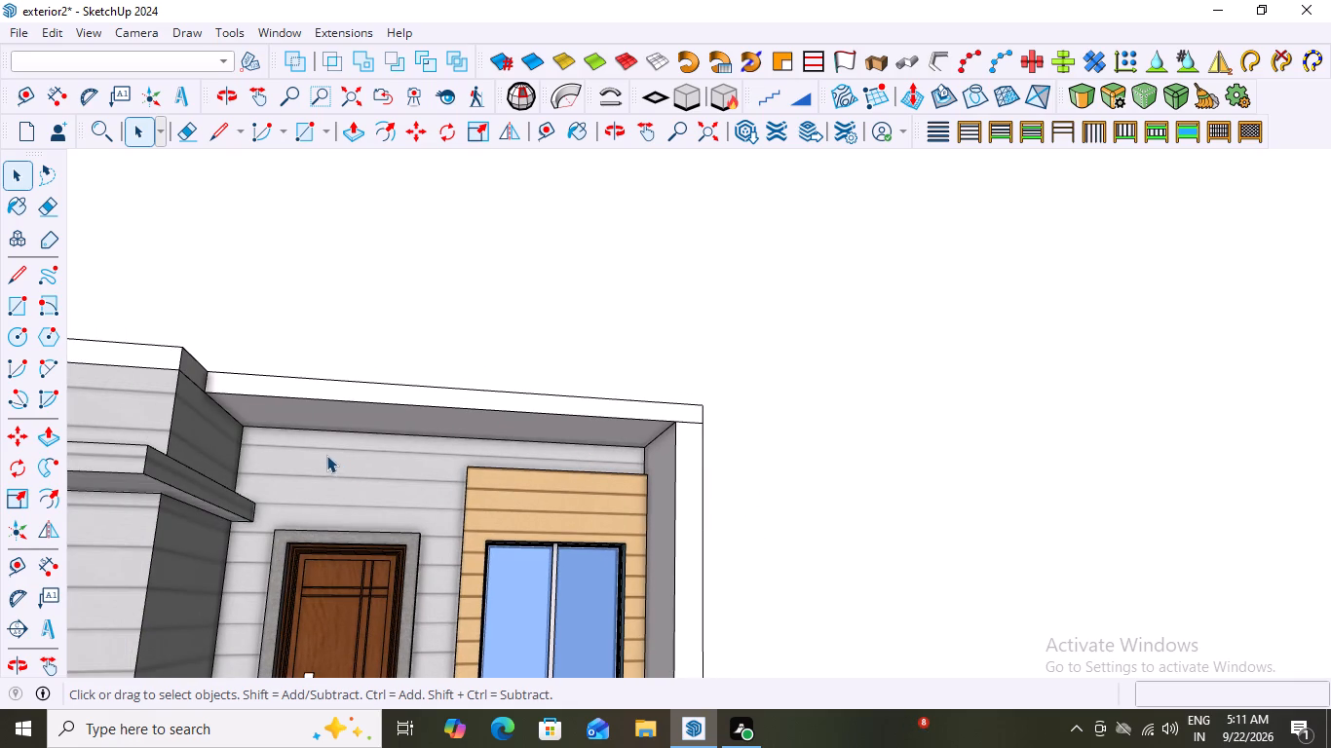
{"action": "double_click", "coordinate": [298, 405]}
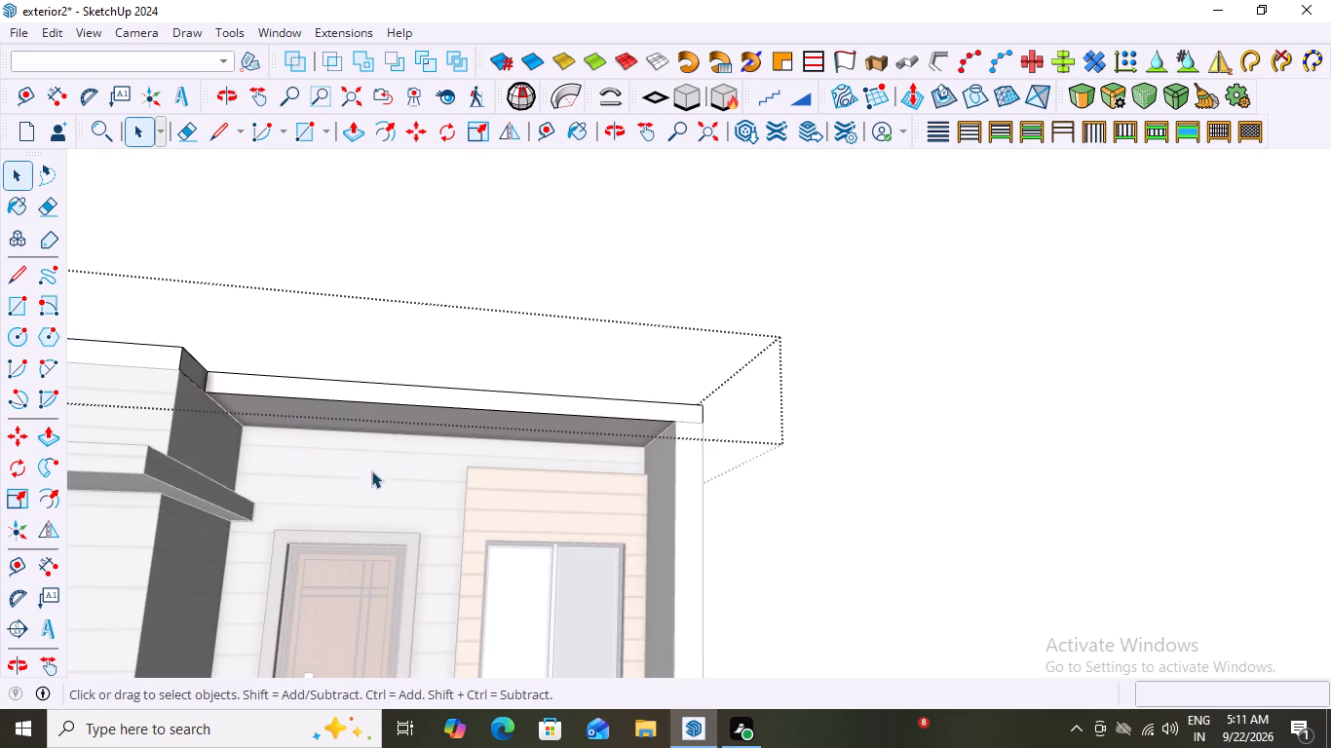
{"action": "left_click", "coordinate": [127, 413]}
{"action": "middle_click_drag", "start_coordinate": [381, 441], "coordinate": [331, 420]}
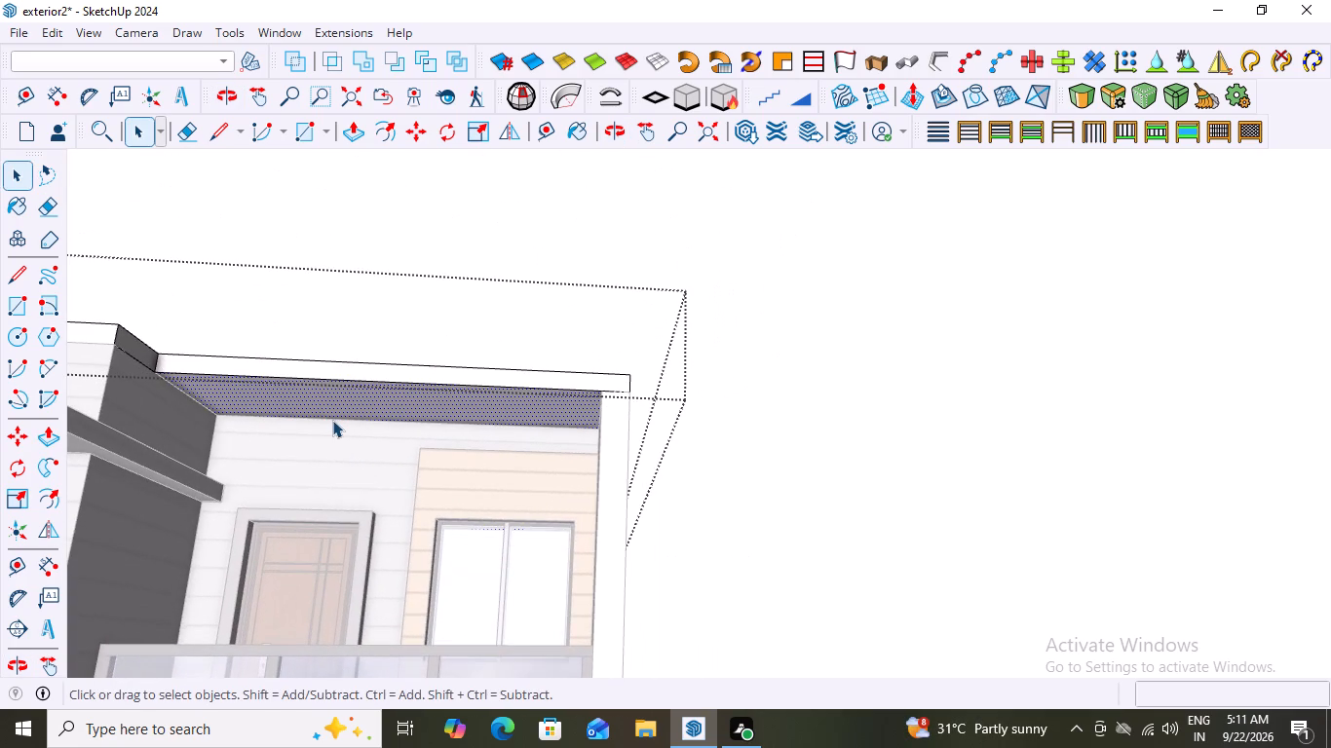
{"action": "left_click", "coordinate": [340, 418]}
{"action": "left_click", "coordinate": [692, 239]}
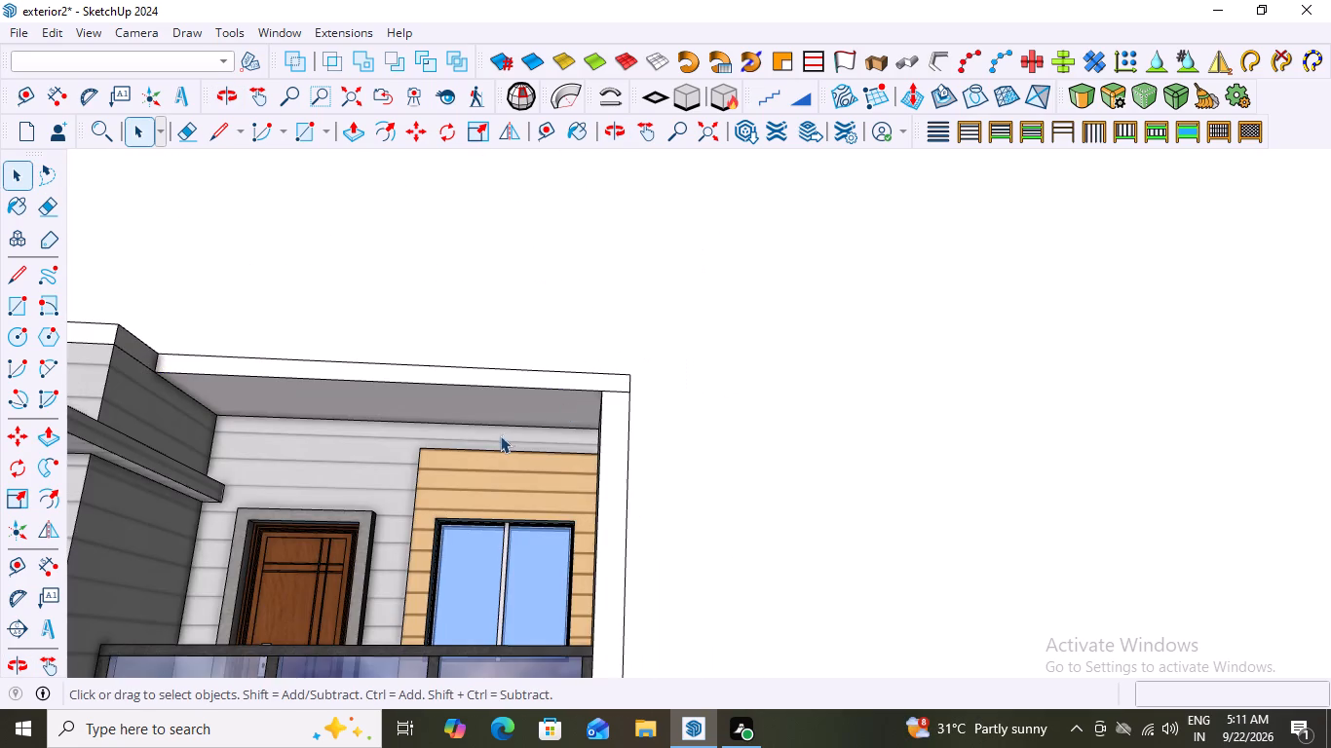
Inside the roof group, draw an 11' 3" by 3' 10 1/8" rectangle on the slab's underside, covering the balcony recess from corner to corner.
{"action": "scroll", "coordinate": [507, 438], "scroll_direction": "down", "scroll_amount": 1}
{"action": "left_click", "coordinate": [476, 407]}
{"action": "double_click", "coordinate": [383, 414]}
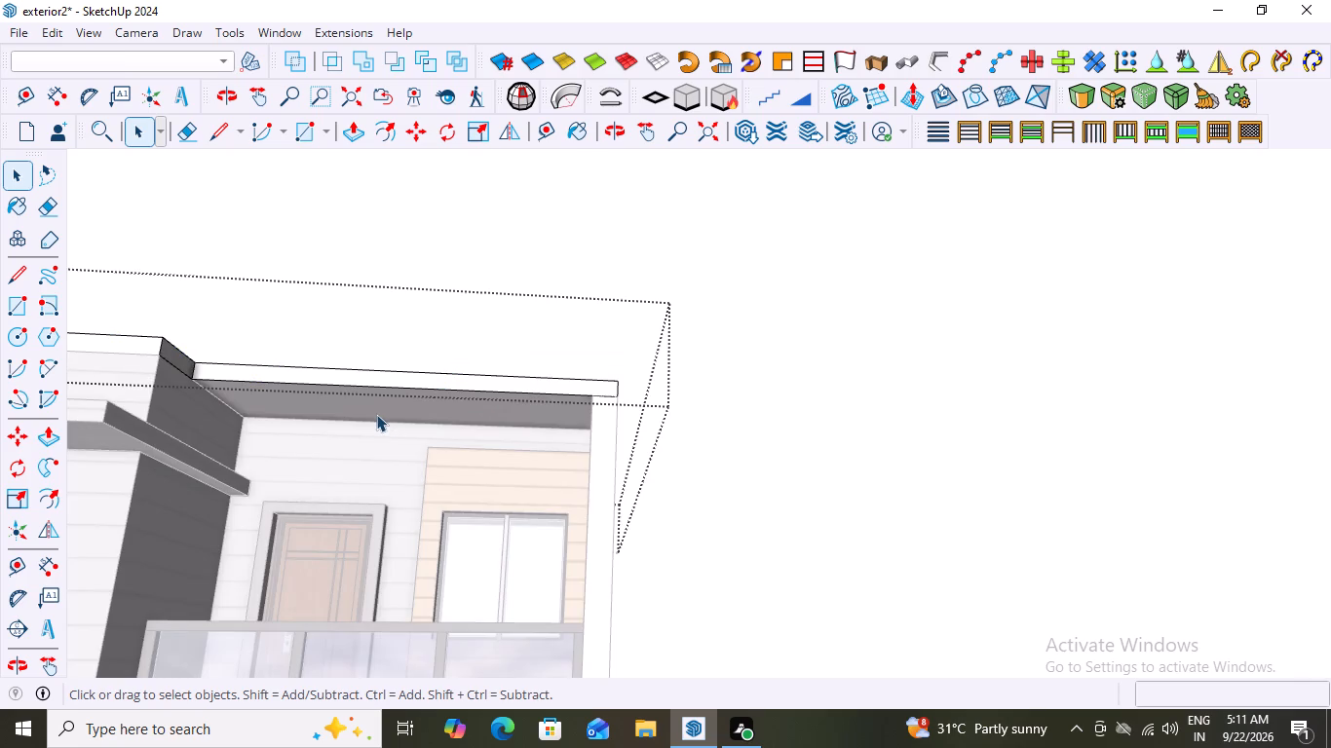
{"action": "scroll", "coordinate": [290, 419], "scroll_direction": "up", "scroll_amount": 6}
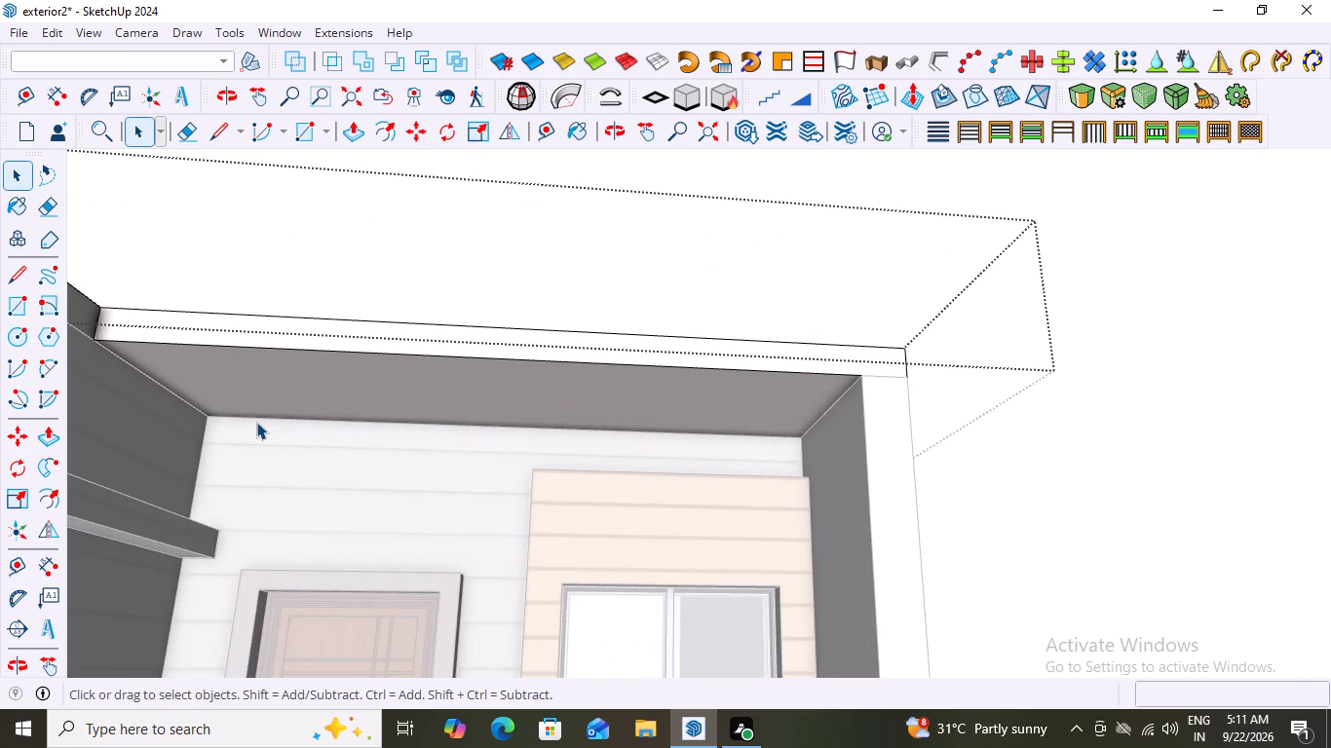
{"action": "key", "text": "r"}
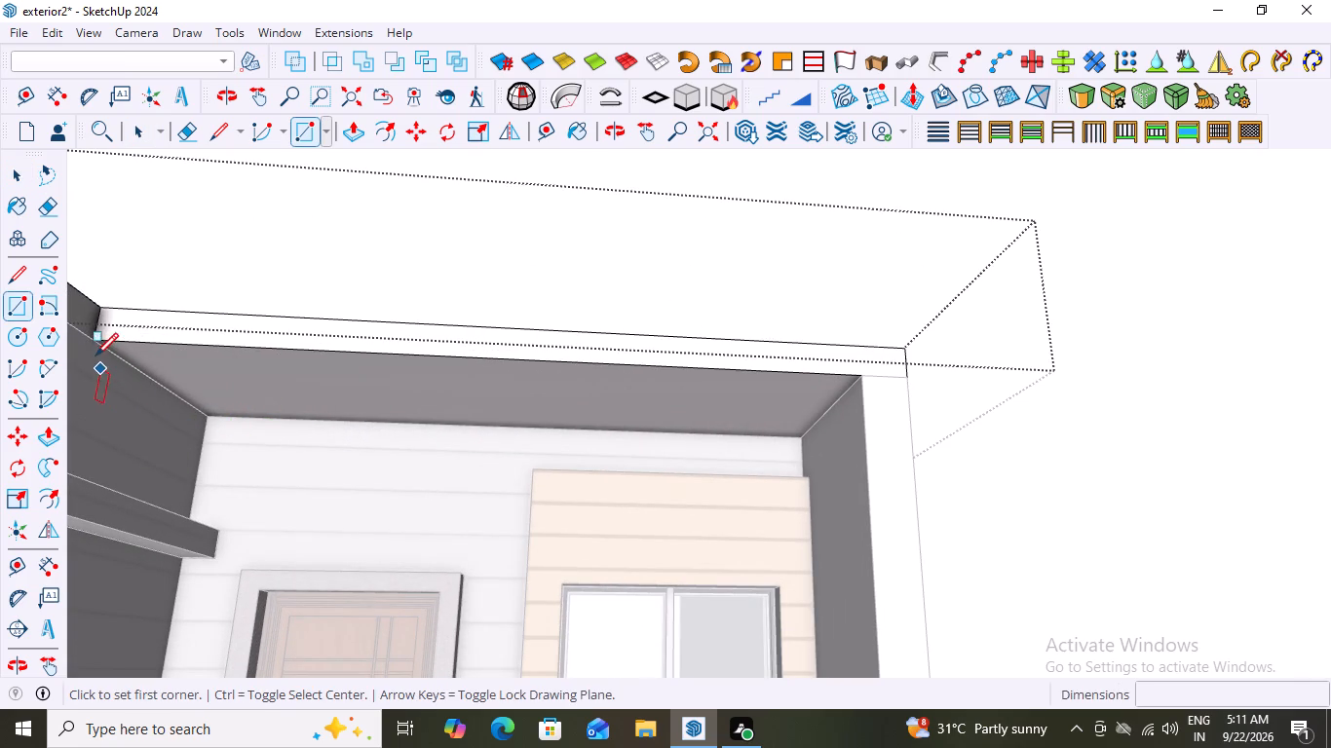
{"action": "scroll", "coordinate": [64, 388], "scroll_direction": "up", "scroll_amount": 3}
{"action": "left_click", "coordinate": [95, 345]}
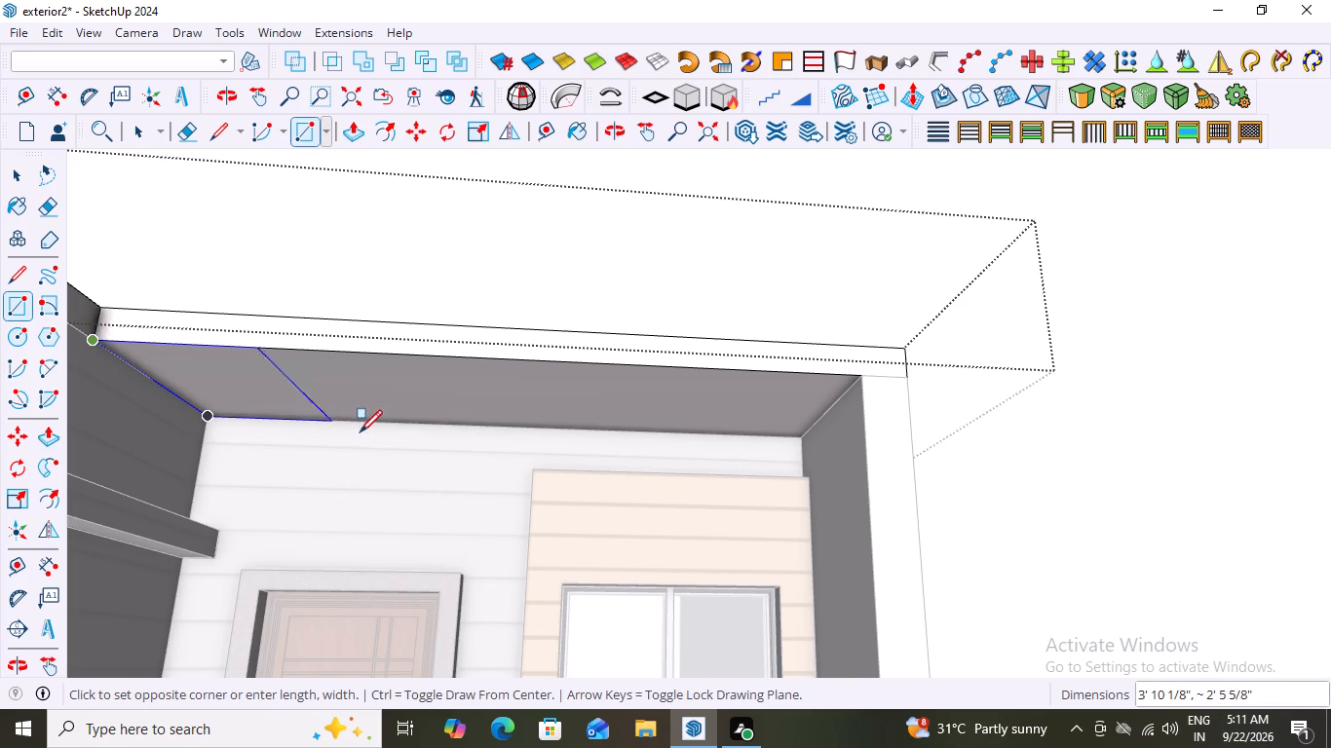
{"action": "left_click", "coordinate": [802, 440]}
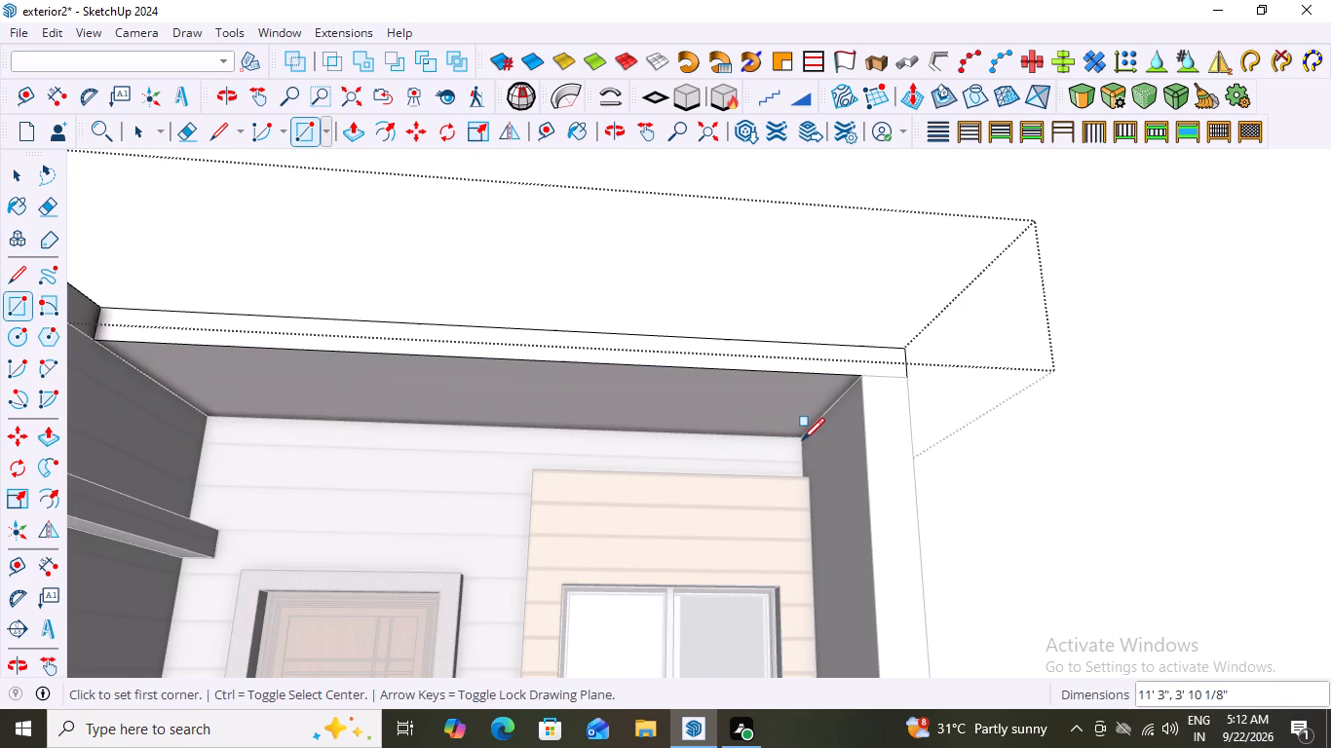
Push/Pull the rectangular underside face above the balcony downward 10" and close the roof group.
{"action": "key", "text": "space"}
{"action": "left_click", "coordinate": [704, 406]}
{"action": "left_click", "coordinate": [704, 406]}
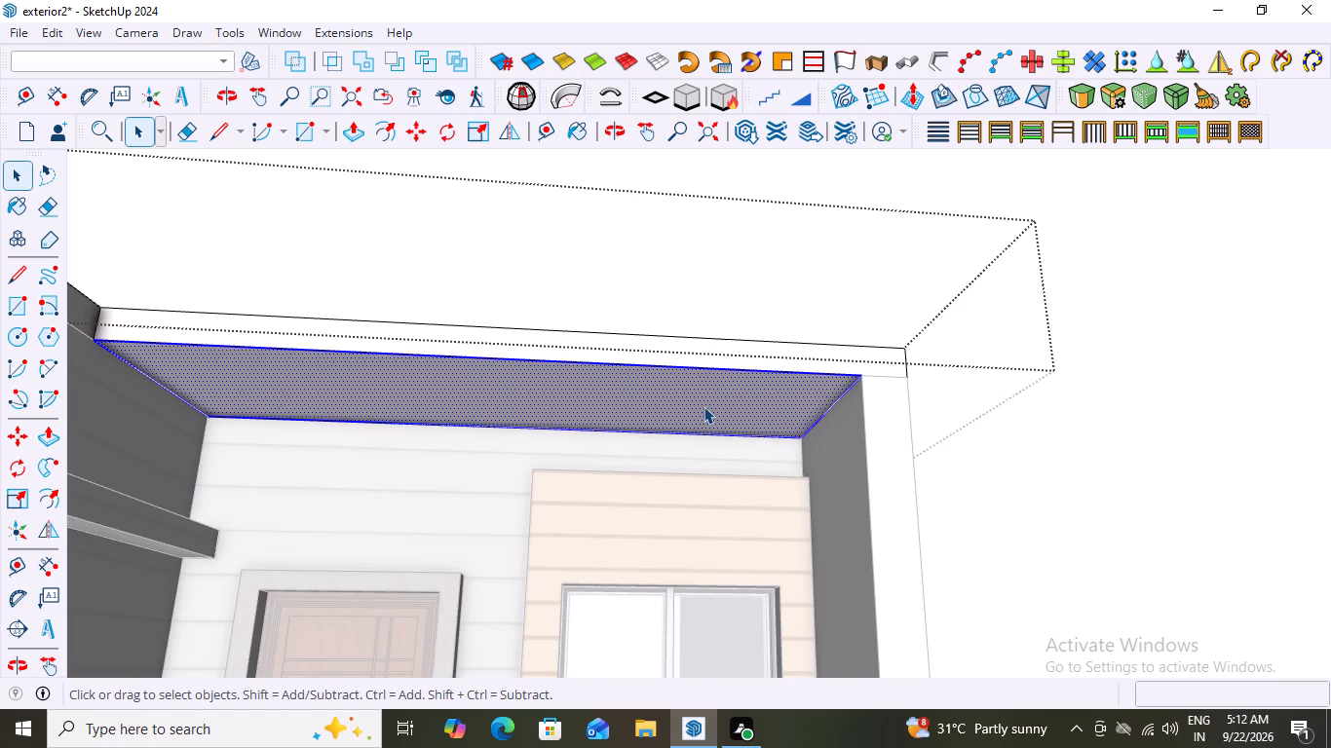
{"action": "key", "text": "p"}
{"action": "left_click", "coordinate": [701, 401]}
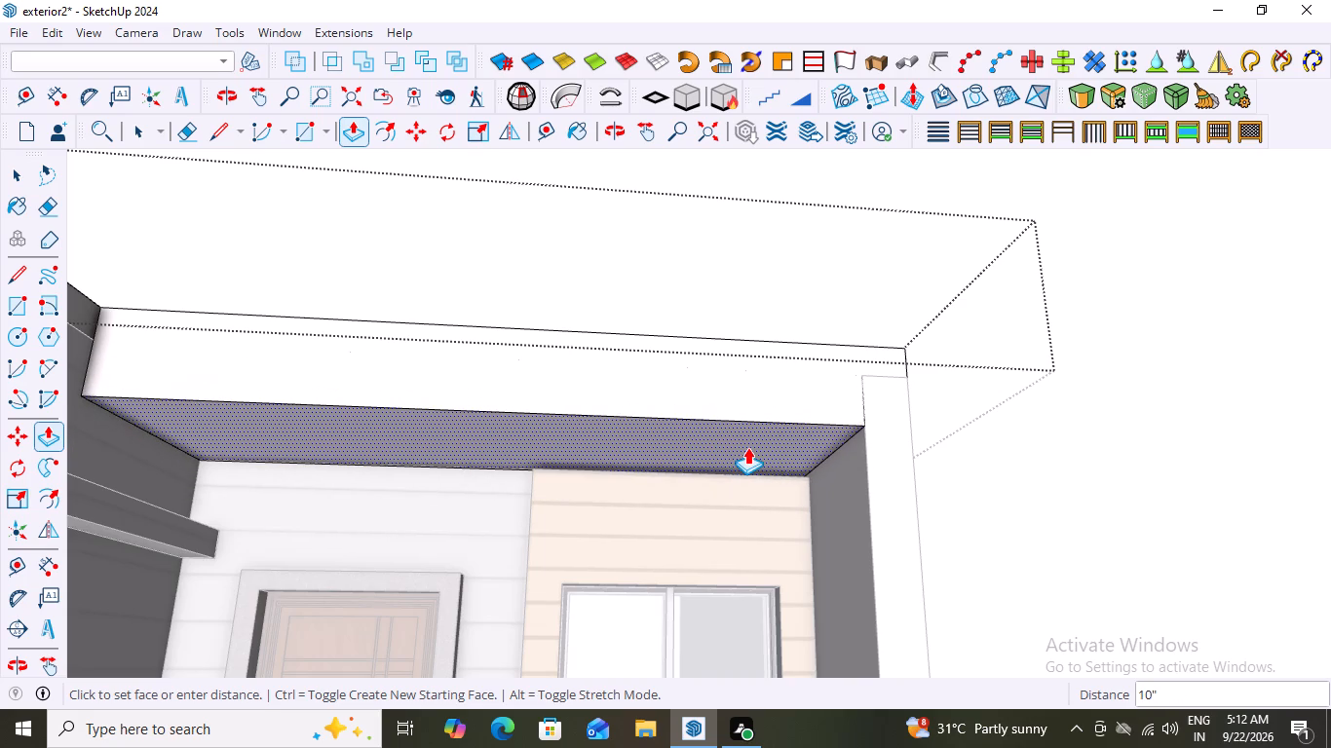
{"action": "left_click", "coordinate": [747, 447]}
{"action": "key", "text": "space"}
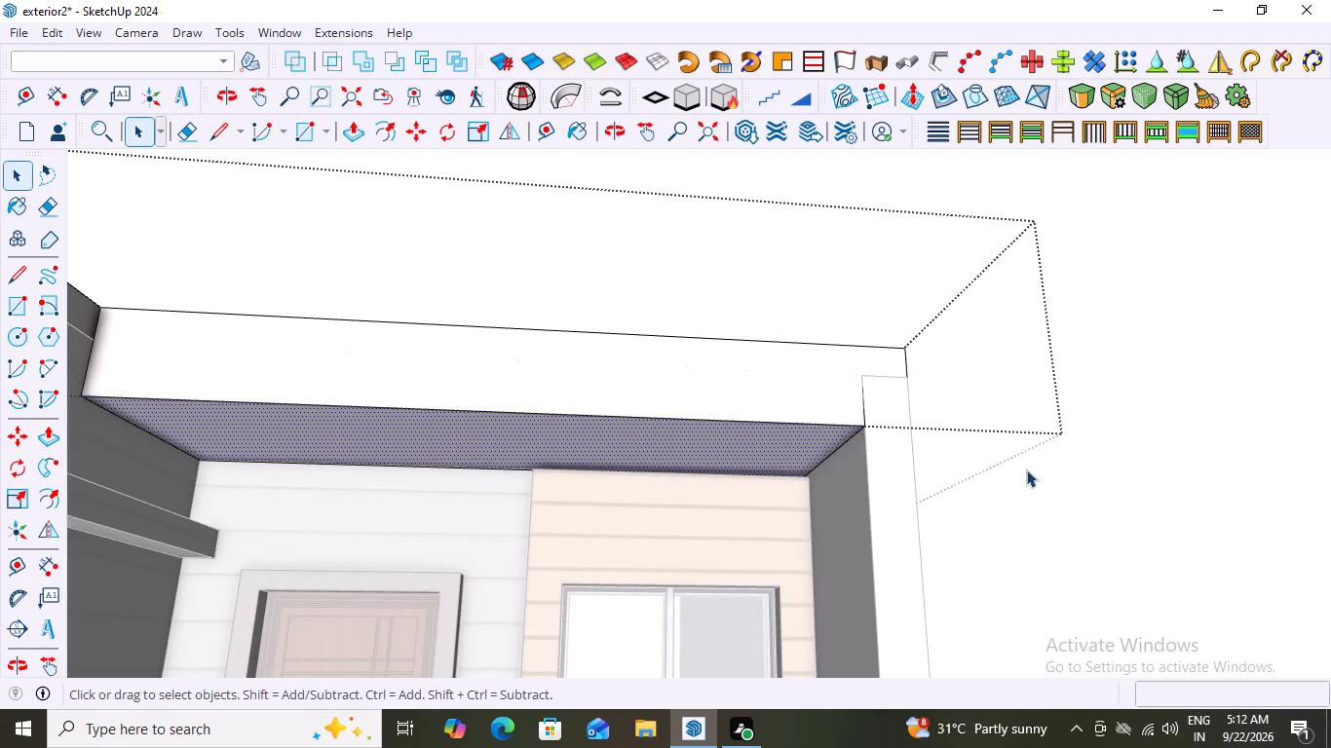
{"action": "left_click", "coordinate": [1026, 469]}
Examine how the thickened roof section above the balcony meets the timber cladding, the front walls and the side wall.
{"action": "middle_click_drag", "start_coordinate": [817, 502], "coordinate": [783, 575]}
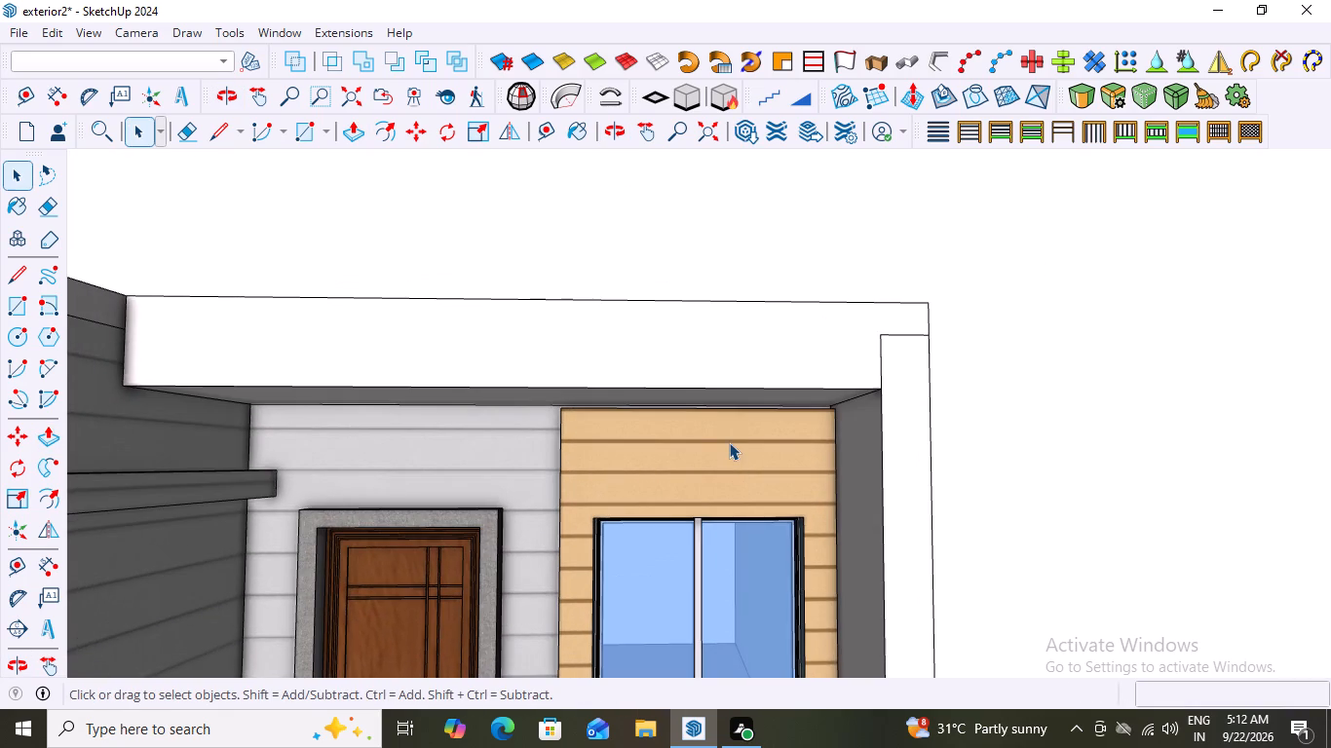
{"action": "scroll", "coordinate": [784, 400], "scroll_direction": "up", "scroll_amount": 9}
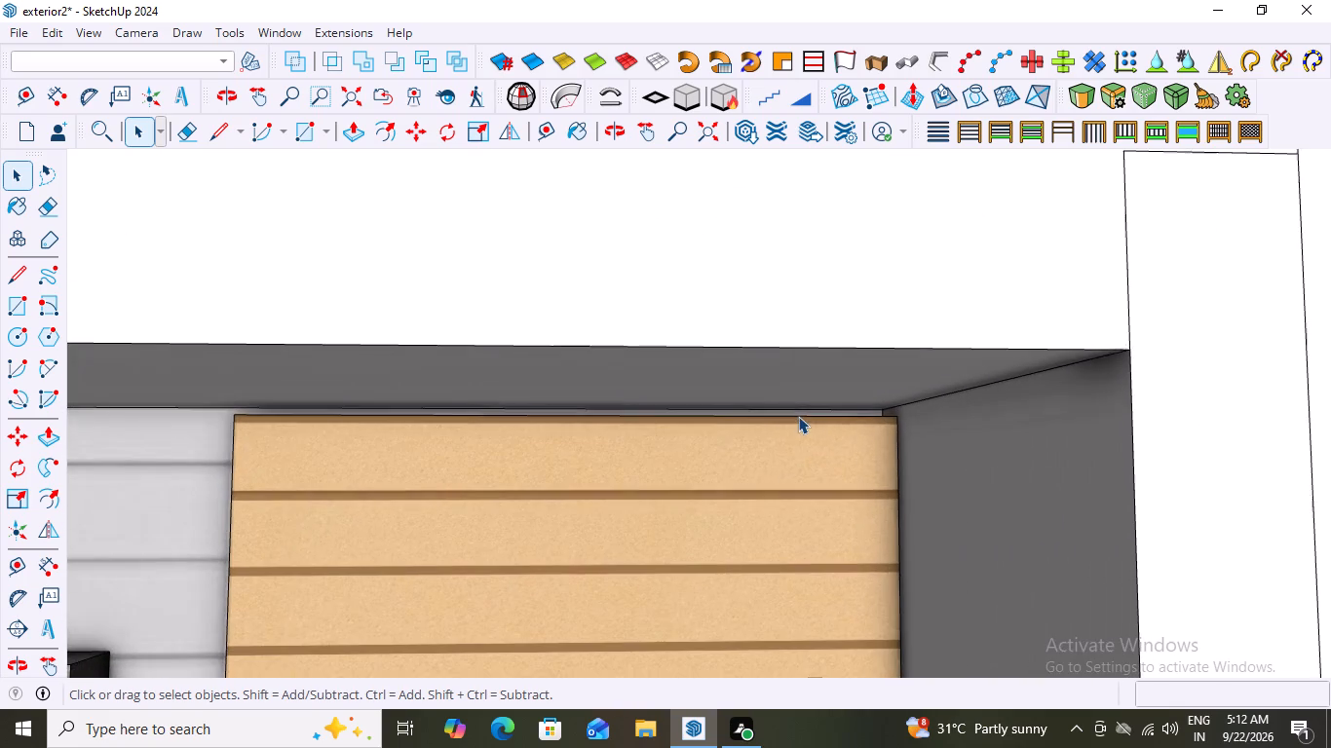
{"action": "scroll", "coordinate": [687, 420], "scroll_direction": "down", "scroll_amount": 16}
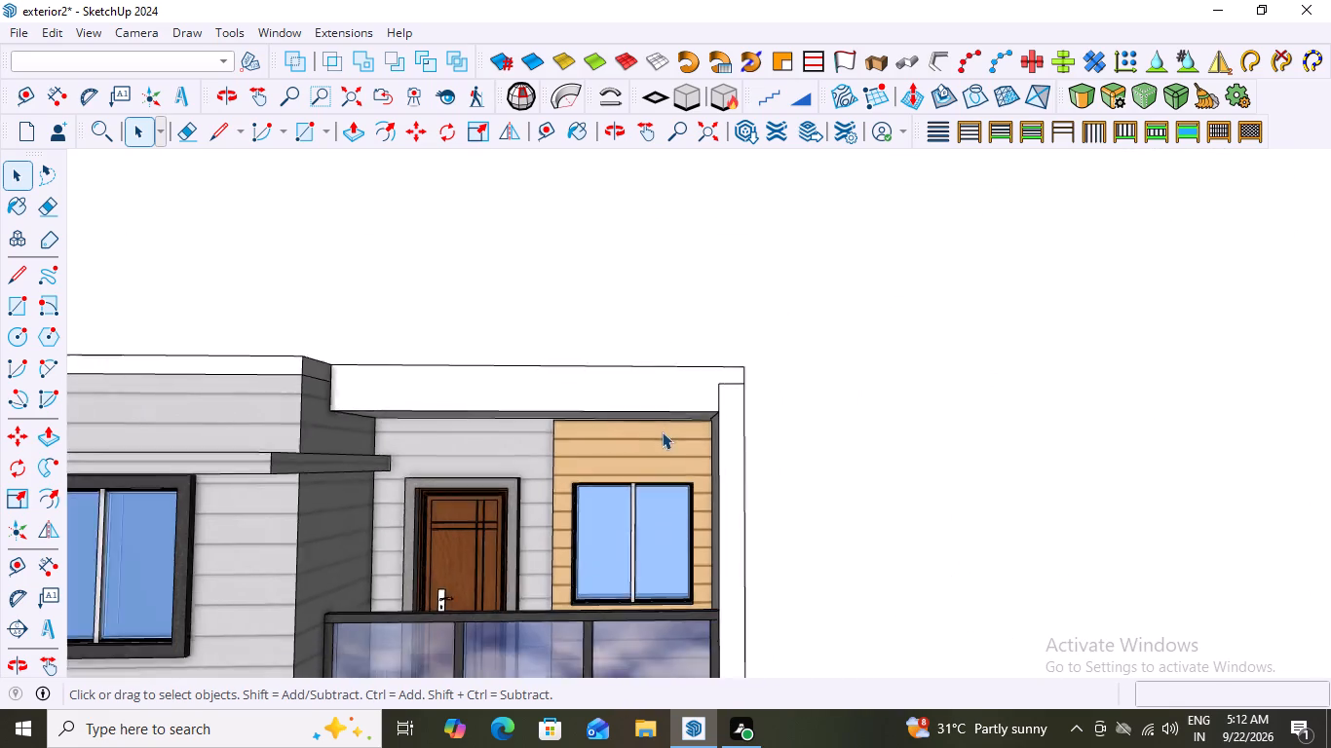
{"action": "scroll", "coordinate": [662, 431], "scroll_direction": "down", "scroll_amount": 1}
{"action": "middle_click_drag", "start_coordinate": [638, 458], "coordinate": [660, 498]}
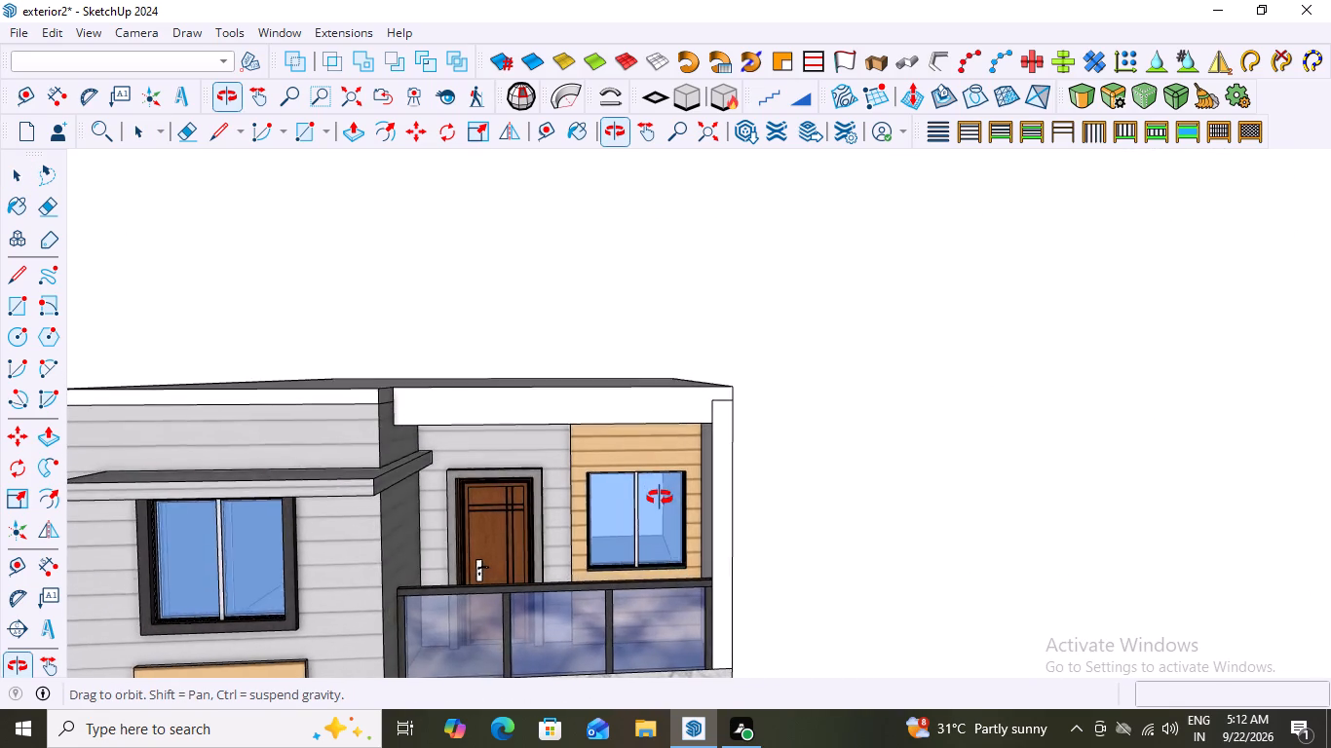
{"action": "middle_click_drag", "start_coordinate": [660, 498], "coordinate": [629, 487]}
{"action": "scroll", "coordinate": [642, 475], "scroll_direction": "down", "scroll_amount": 6}
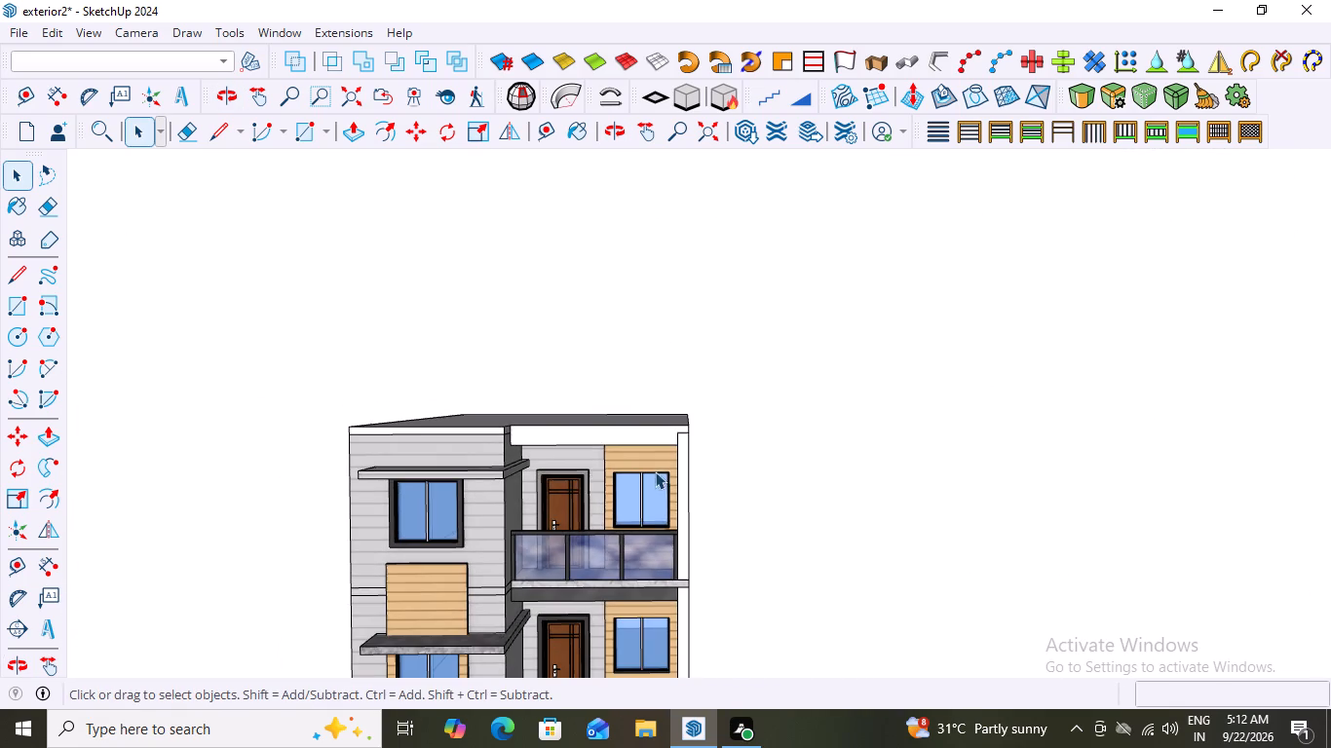
{"action": "middle_click_drag", "start_coordinate": [624, 570], "coordinate": [625, 560]}
{"action": "scroll", "coordinate": [700, 410], "scroll_direction": "up", "scroll_amount": 16}
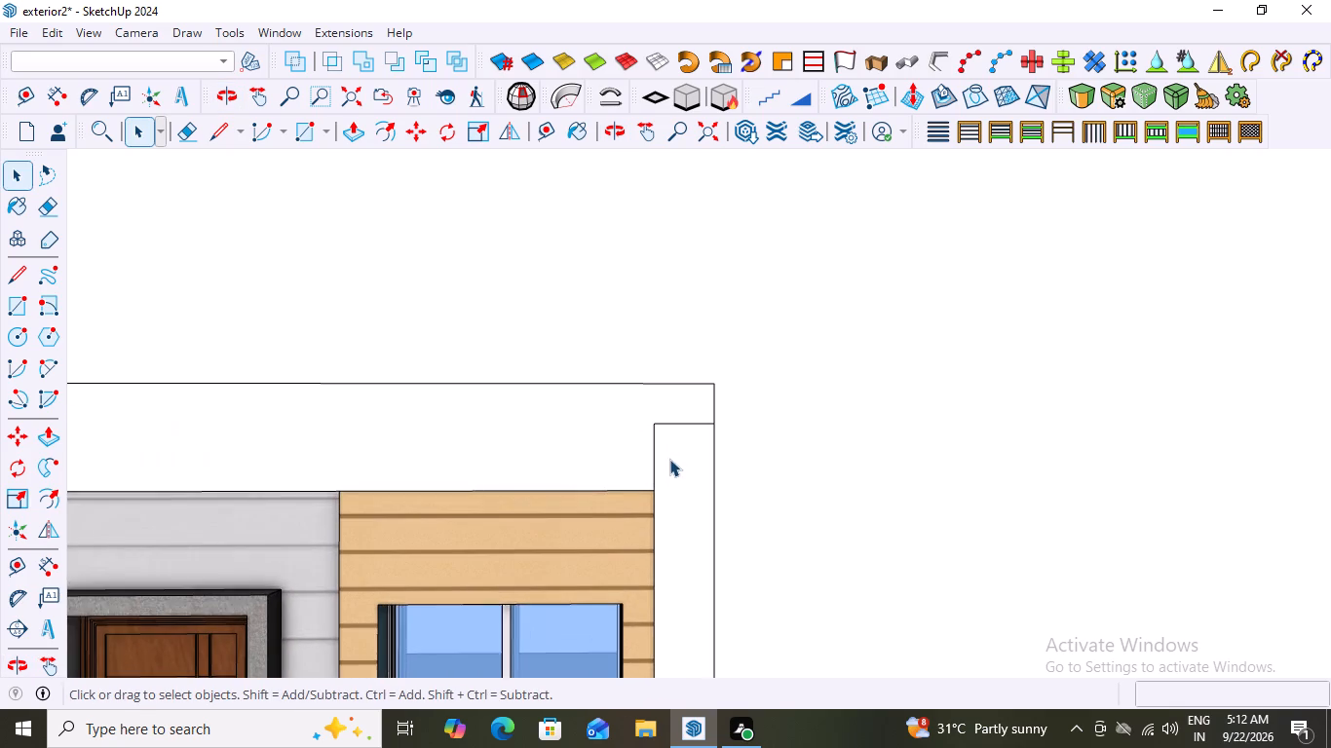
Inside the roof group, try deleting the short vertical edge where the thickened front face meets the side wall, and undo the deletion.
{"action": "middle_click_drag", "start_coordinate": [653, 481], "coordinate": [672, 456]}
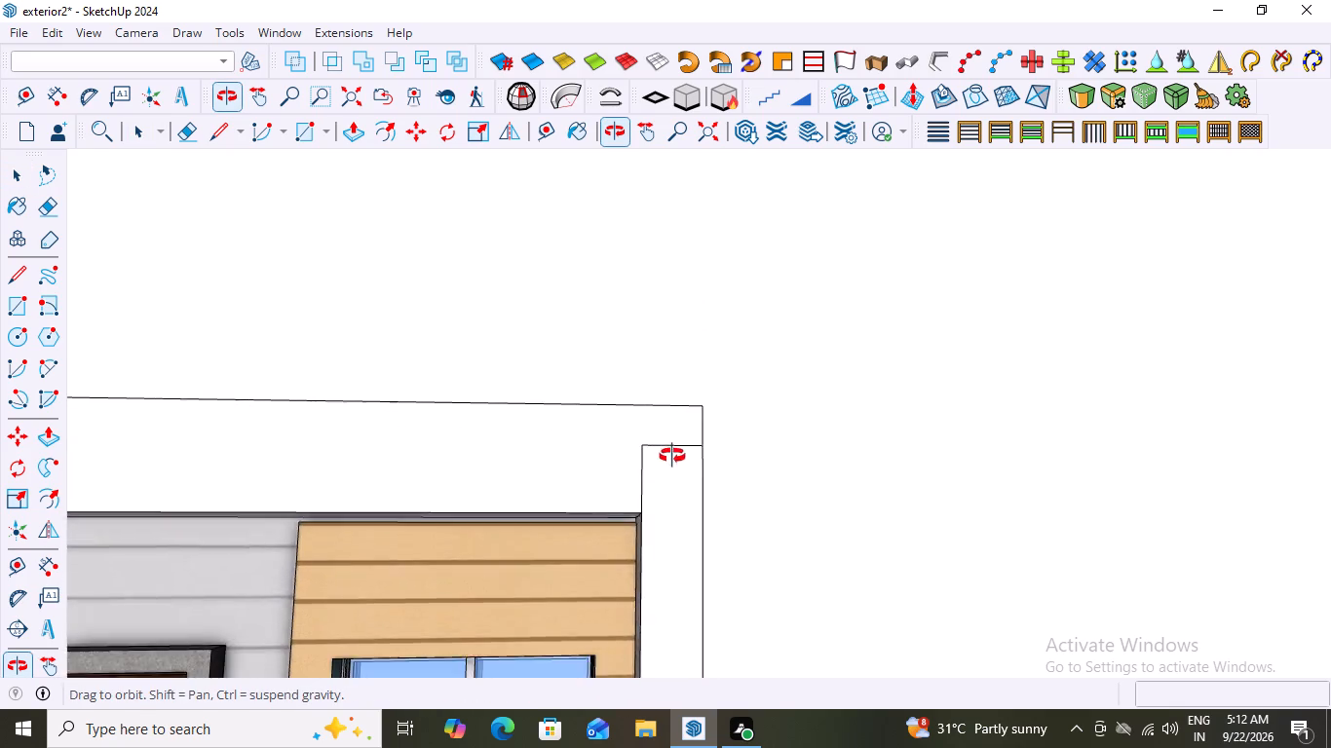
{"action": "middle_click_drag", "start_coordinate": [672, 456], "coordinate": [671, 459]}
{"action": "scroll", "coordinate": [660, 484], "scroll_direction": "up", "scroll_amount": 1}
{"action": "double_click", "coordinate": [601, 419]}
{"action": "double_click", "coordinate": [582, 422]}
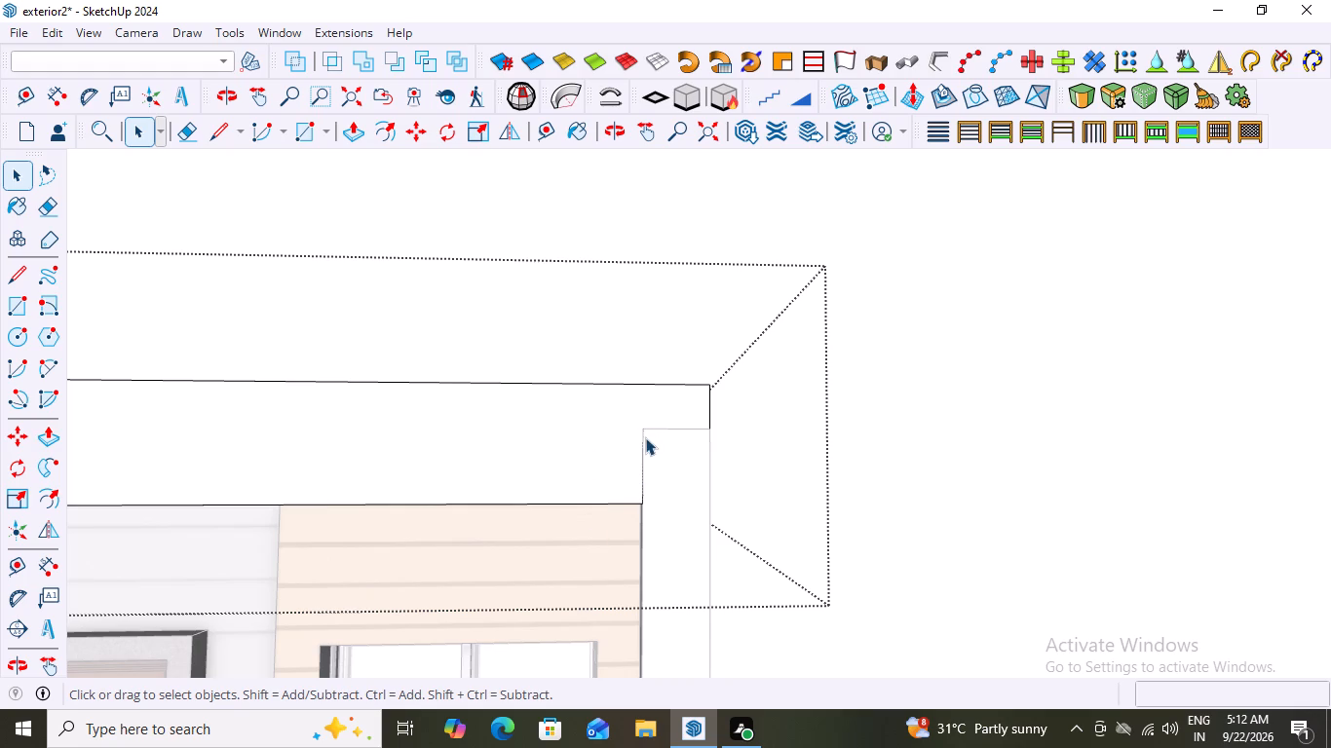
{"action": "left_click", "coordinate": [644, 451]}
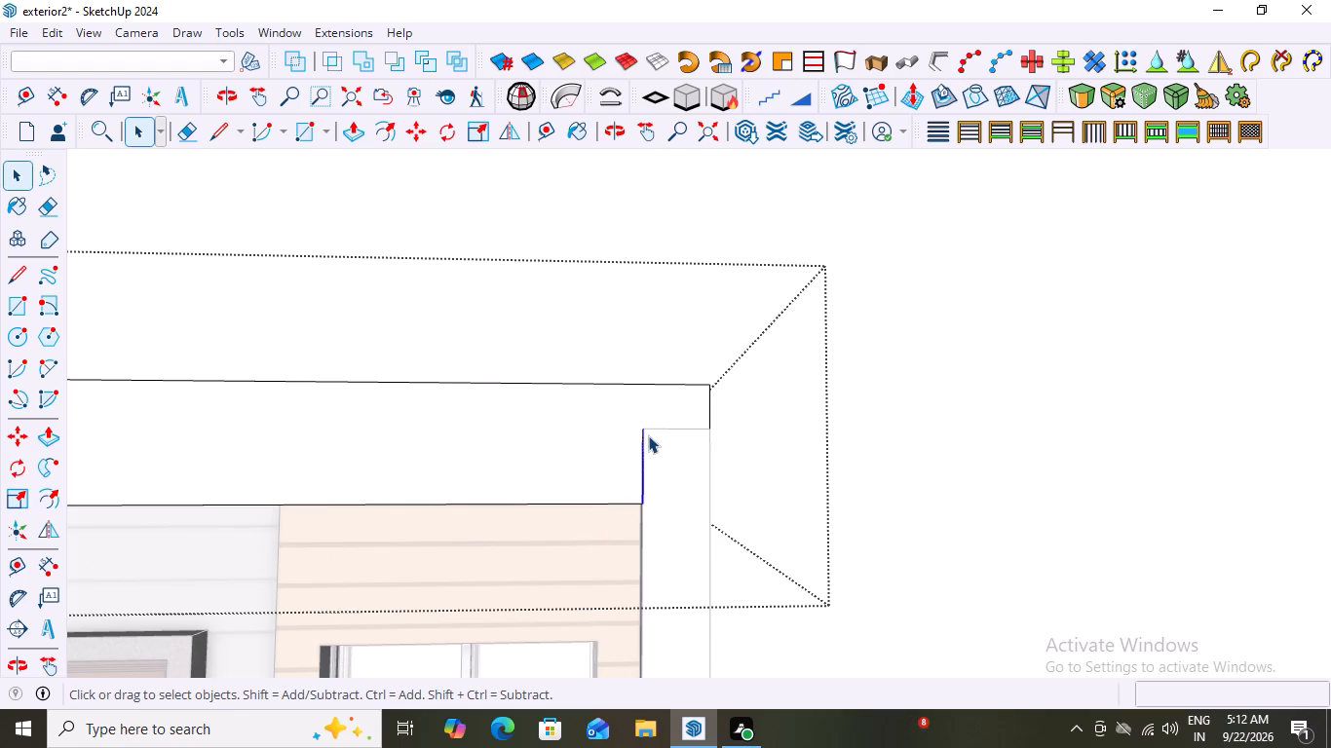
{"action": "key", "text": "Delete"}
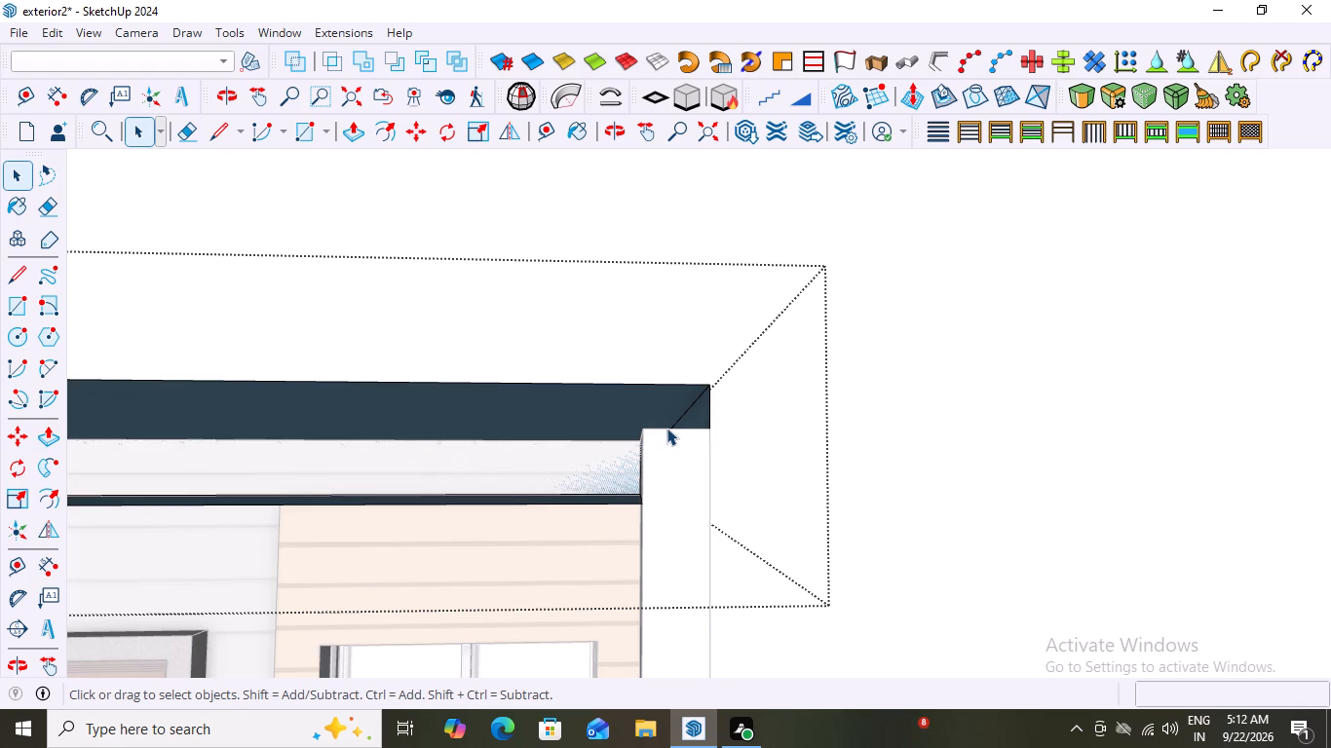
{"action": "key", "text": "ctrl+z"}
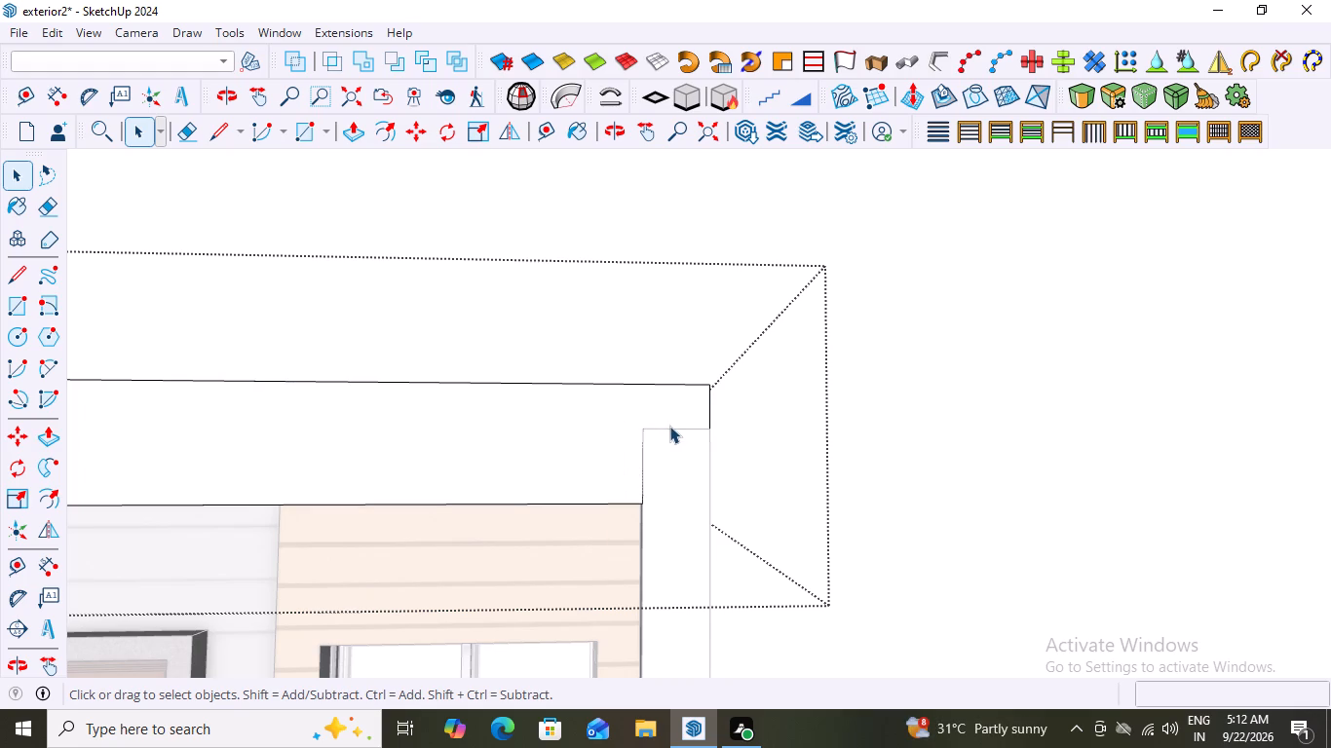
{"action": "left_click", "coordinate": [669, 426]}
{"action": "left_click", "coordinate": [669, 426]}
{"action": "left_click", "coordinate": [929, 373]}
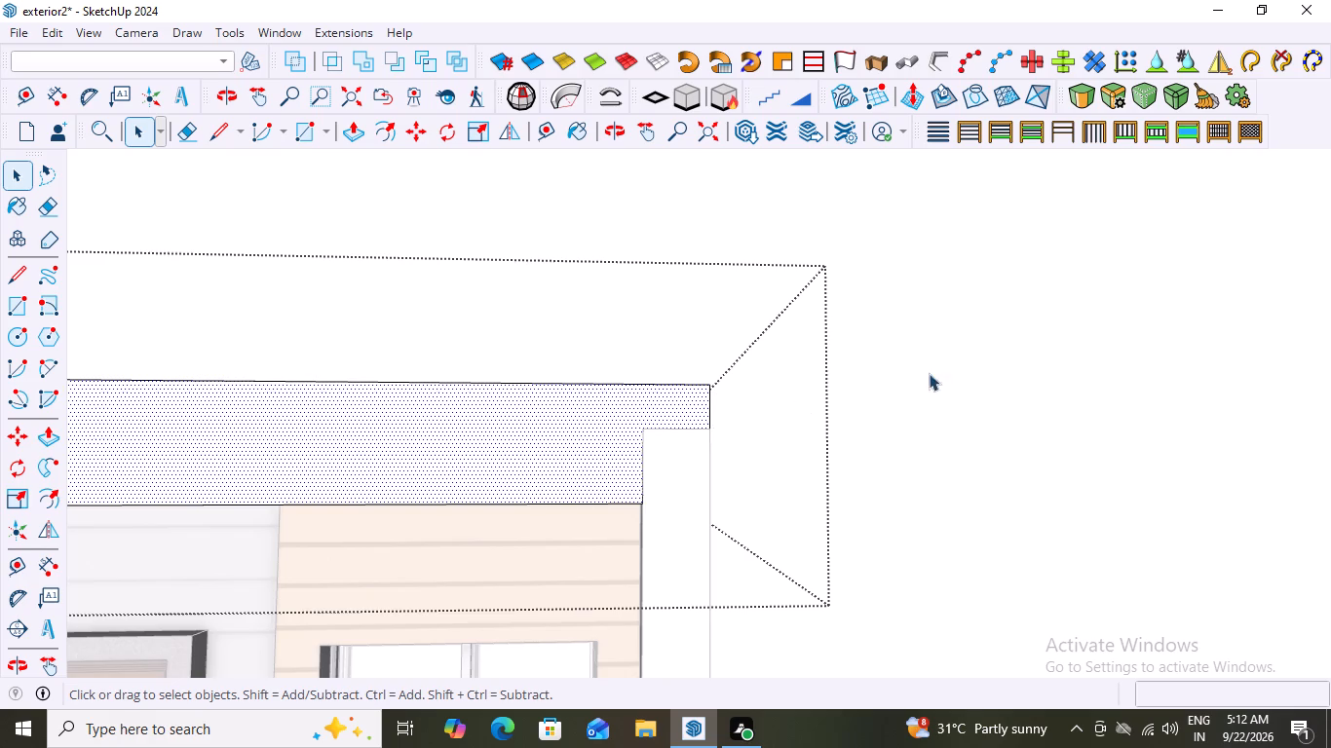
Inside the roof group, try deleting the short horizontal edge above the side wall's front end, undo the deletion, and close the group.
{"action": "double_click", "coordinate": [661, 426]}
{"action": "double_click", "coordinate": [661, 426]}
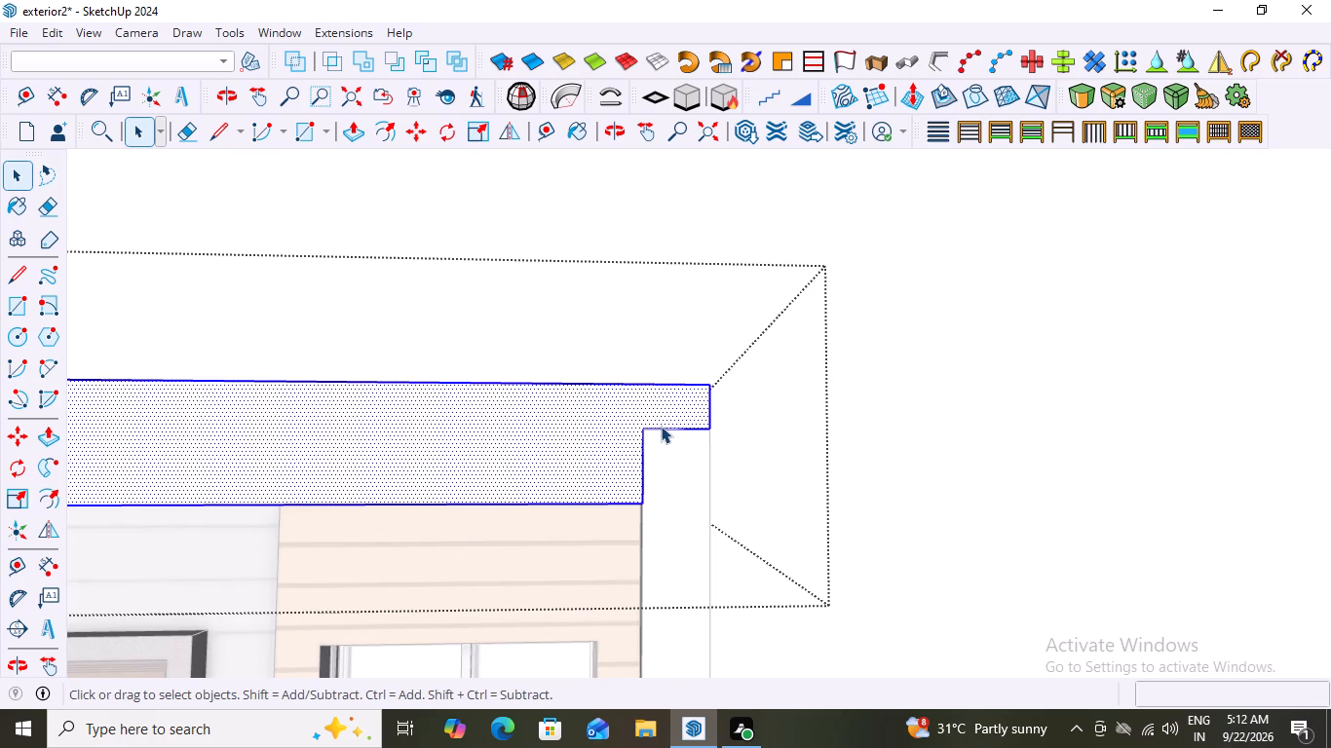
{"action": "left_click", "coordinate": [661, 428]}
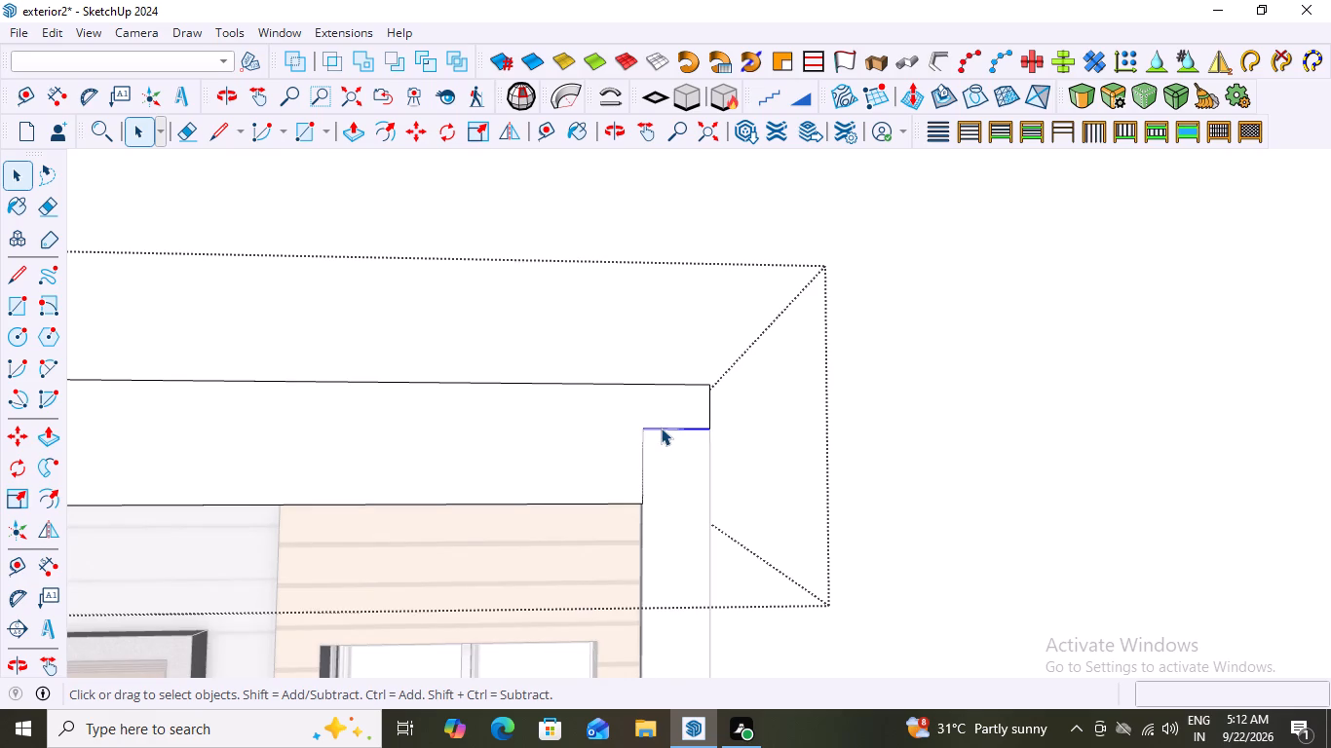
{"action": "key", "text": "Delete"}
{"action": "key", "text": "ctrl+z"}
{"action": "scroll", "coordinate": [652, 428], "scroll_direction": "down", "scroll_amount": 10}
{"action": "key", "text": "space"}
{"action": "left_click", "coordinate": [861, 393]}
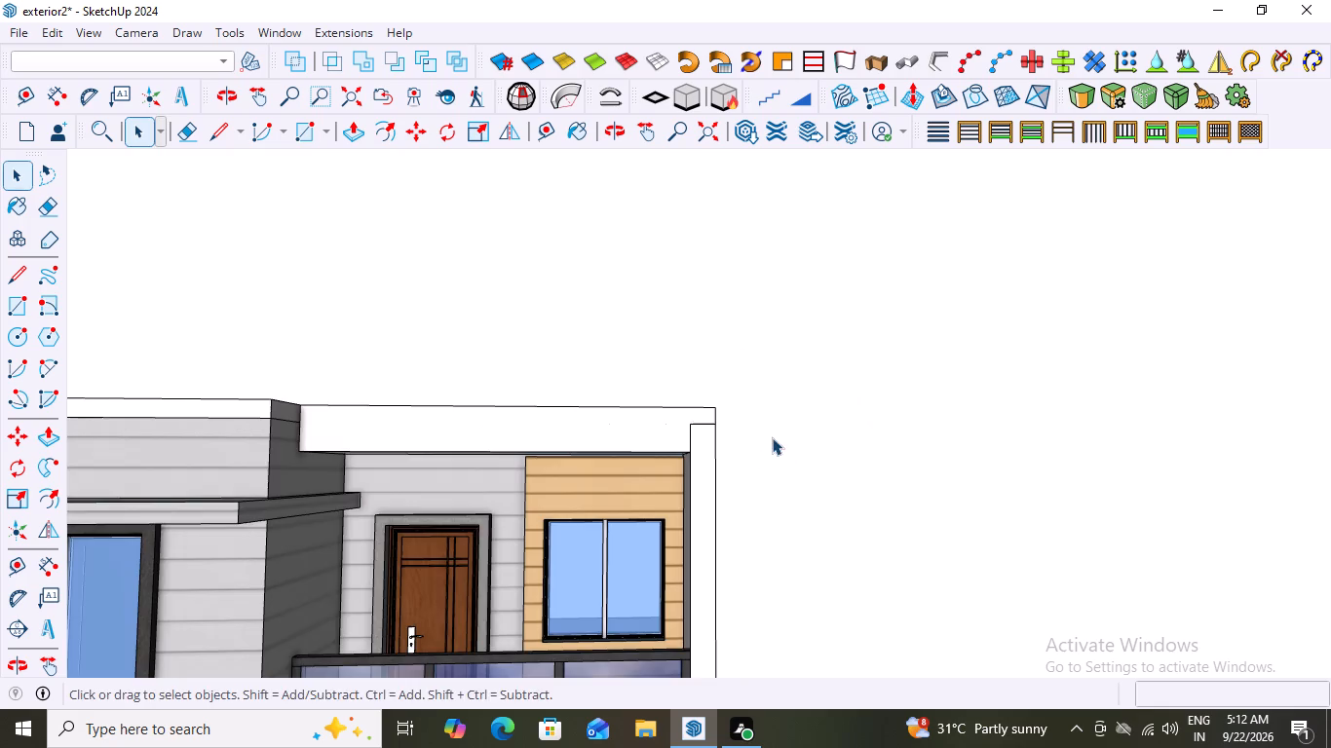
Examine the thickened roof section from above, from the side and from the front, focusing on its corner with the side wall.
{"action": "middle_click_drag", "start_coordinate": [772, 437], "coordinate": [760, 523]}
{"action": "scroll", "coordinate": [753, 523], "scroll_direction": "down", "scroll_amount": 2}
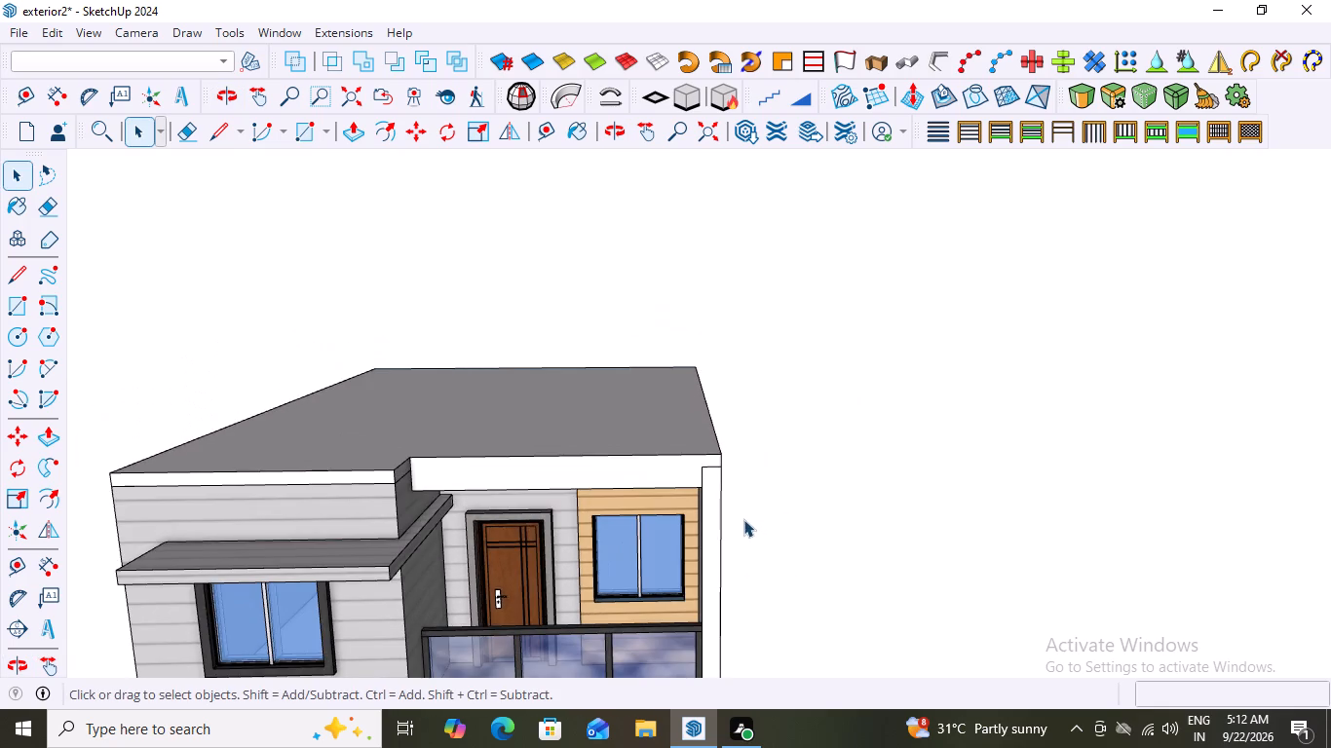
{"action": "scroll", "coordinate": [743, 519], "scroll_direction": "down", "scroll_amount": 2}
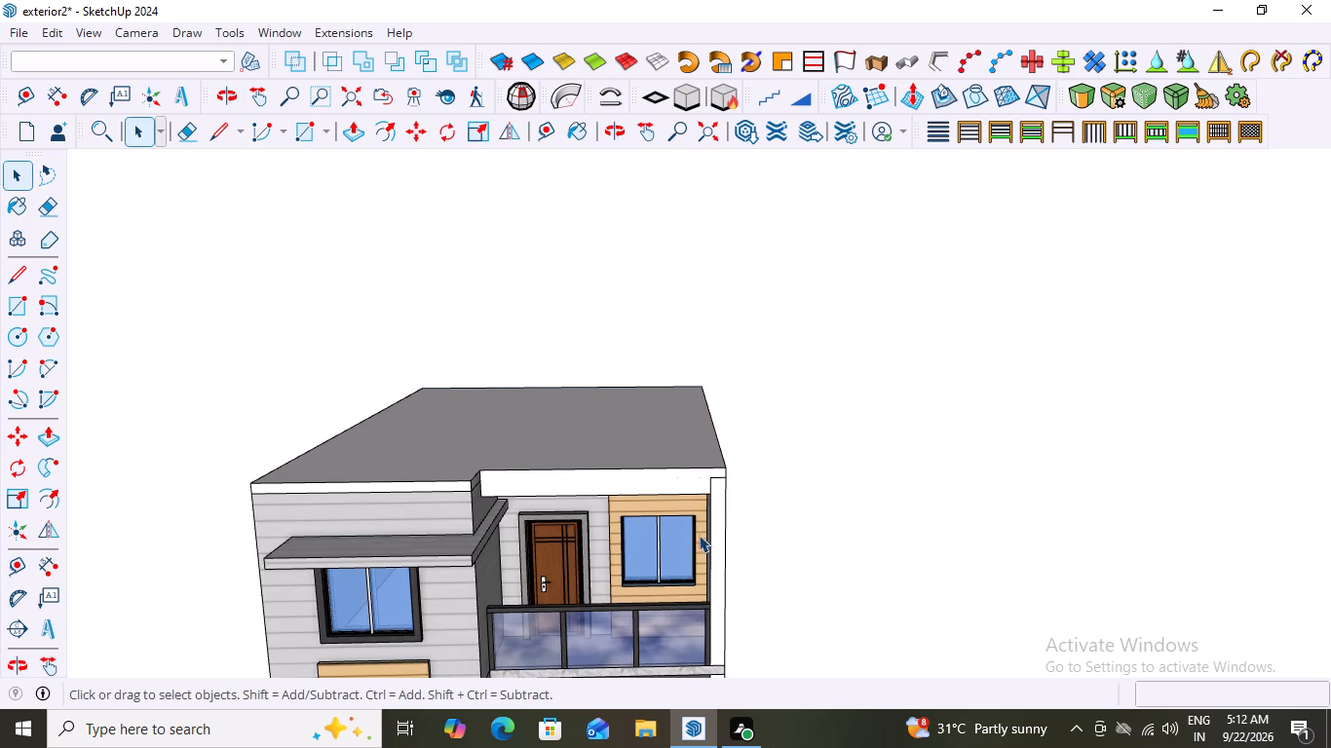
{"action": "middle_click_drag", "start_coordinate": [694, 500], "coordinate": [530, 471]}
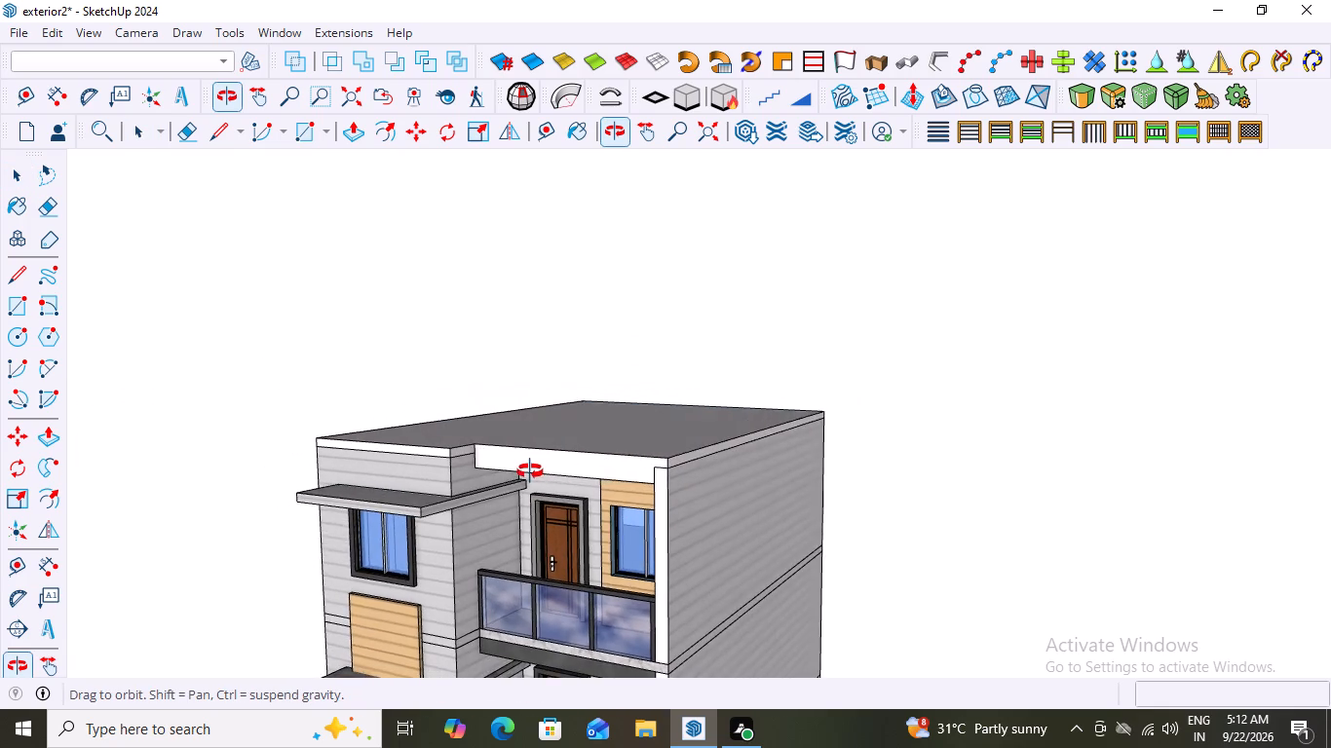
{"action": "middle_click_drag", "start_coordinate": [530, 471], "coordinate": [684, 487]}
{"action": "scroll", "coordinate": [690, 482], "scroll_direction": "down", "scroll_amount": 1}
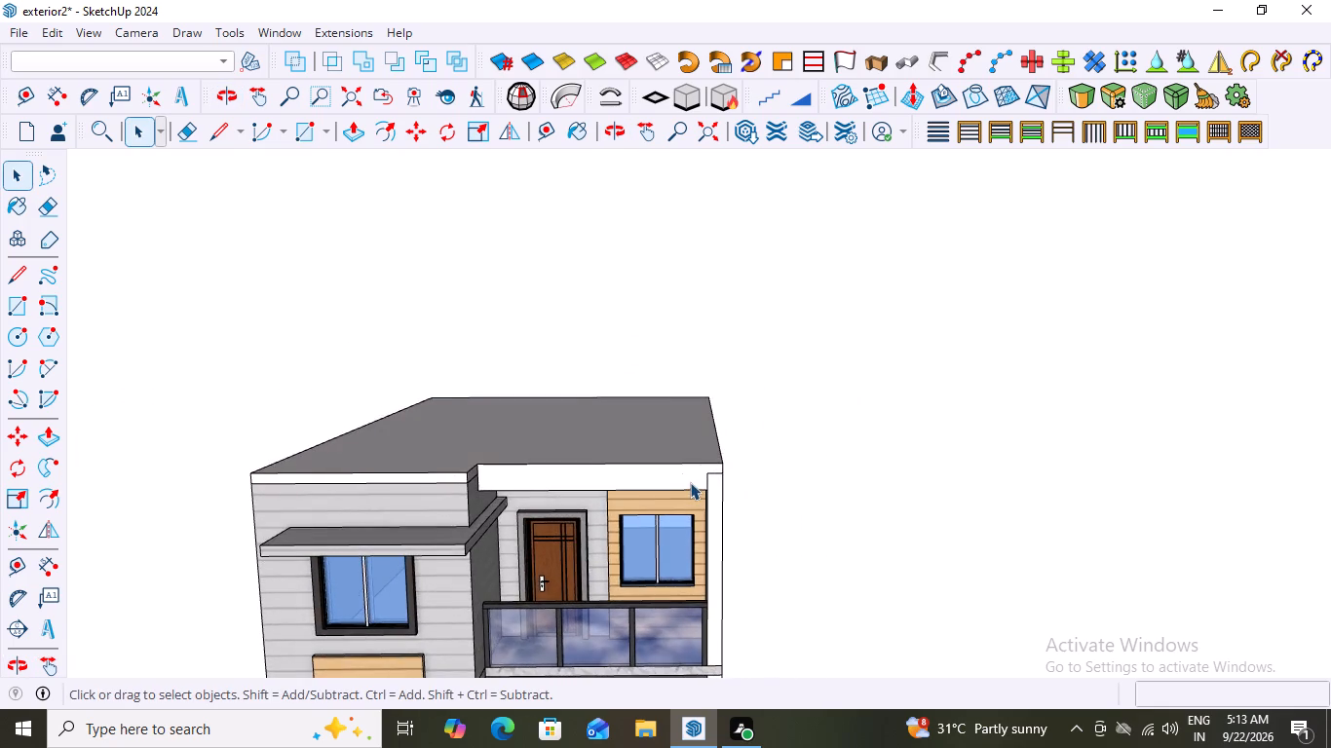
{"action": "scroll", "coordinate": [690, 482], "scroll_direction": "down", "scroll_amount": 2}
{"action": "middle_click_drag", "start_coordinate": [580, 533], "coordinate": [581, 512]}
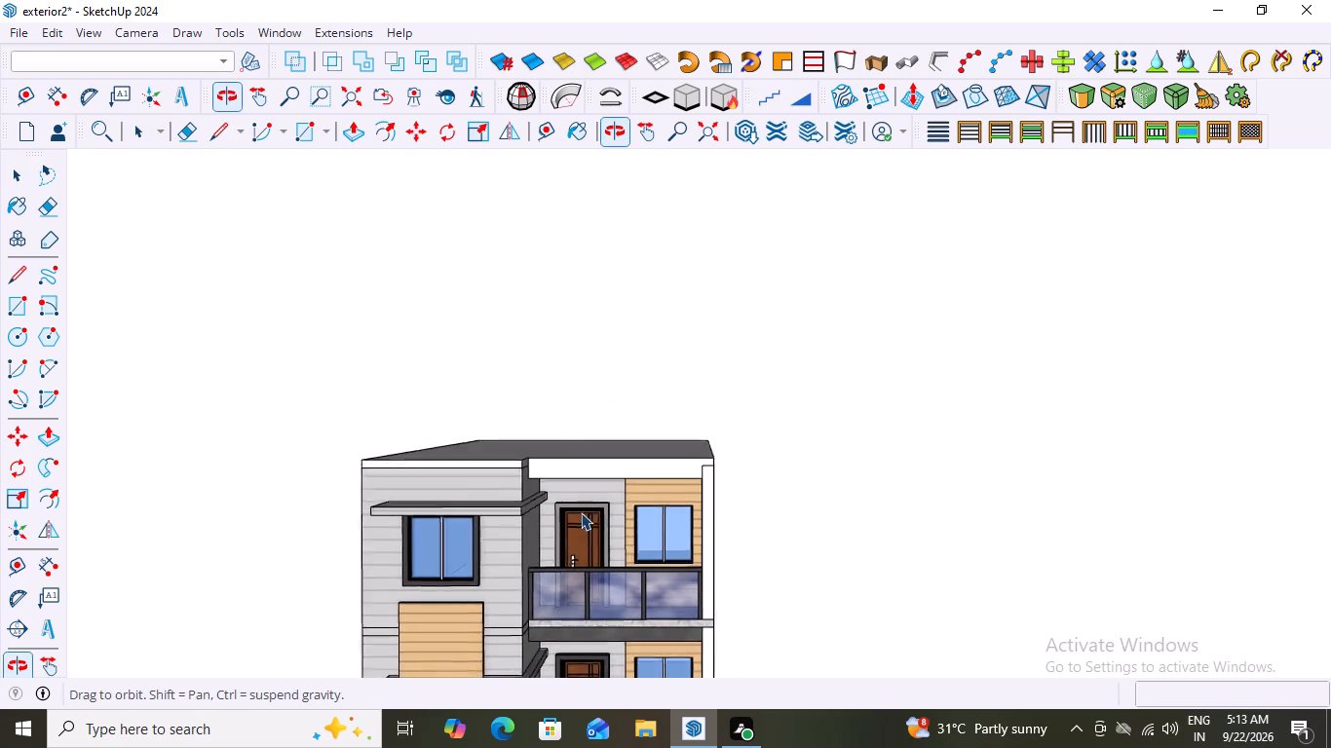
{"action": "middle_click_drag", "start_coordinate": [581, 512], "coordinate": [581, 510]}
{"action": "scroll", "coordinate": [686, 487], "scroll_direction": "up", "scroll_amount": 11}
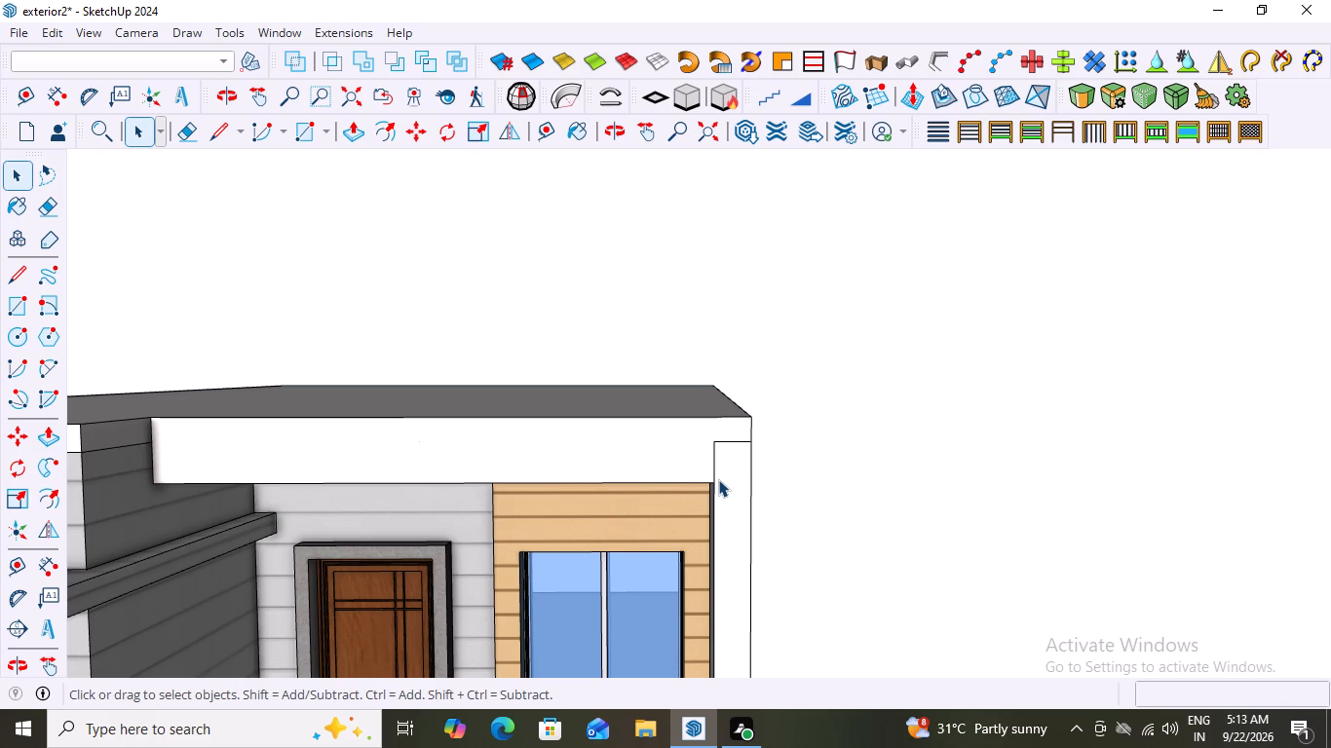
Undo the roof slab's 10" thickening, its underside rectangle and its forward extension over the balcony, and close the roof group.
{"action": "key", "text": "ctrl+z"}
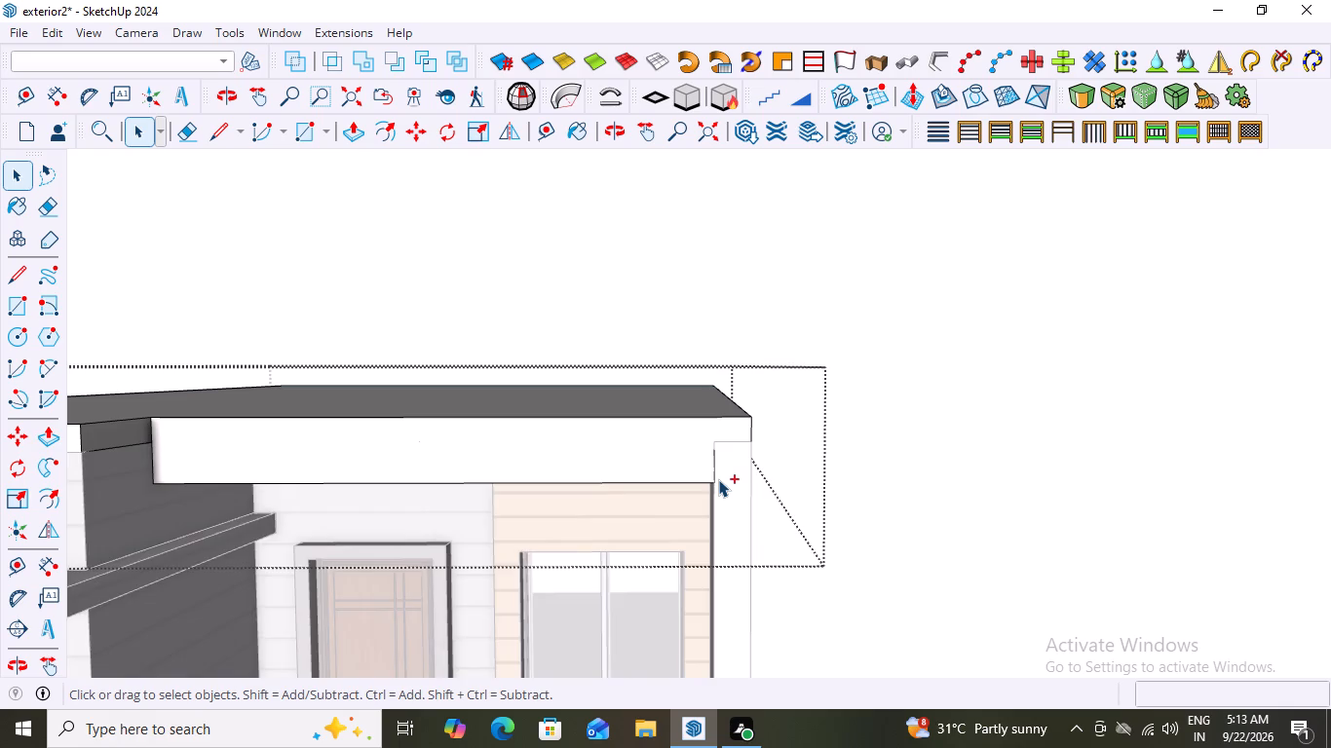
{"action": "key", "text": "ctrl+z"}
{"action": "key", "text": "ctrl+x"}
{"action": "key", "text": "ctrl+z"}
{"action": "key", "text": "ctrl+z"}
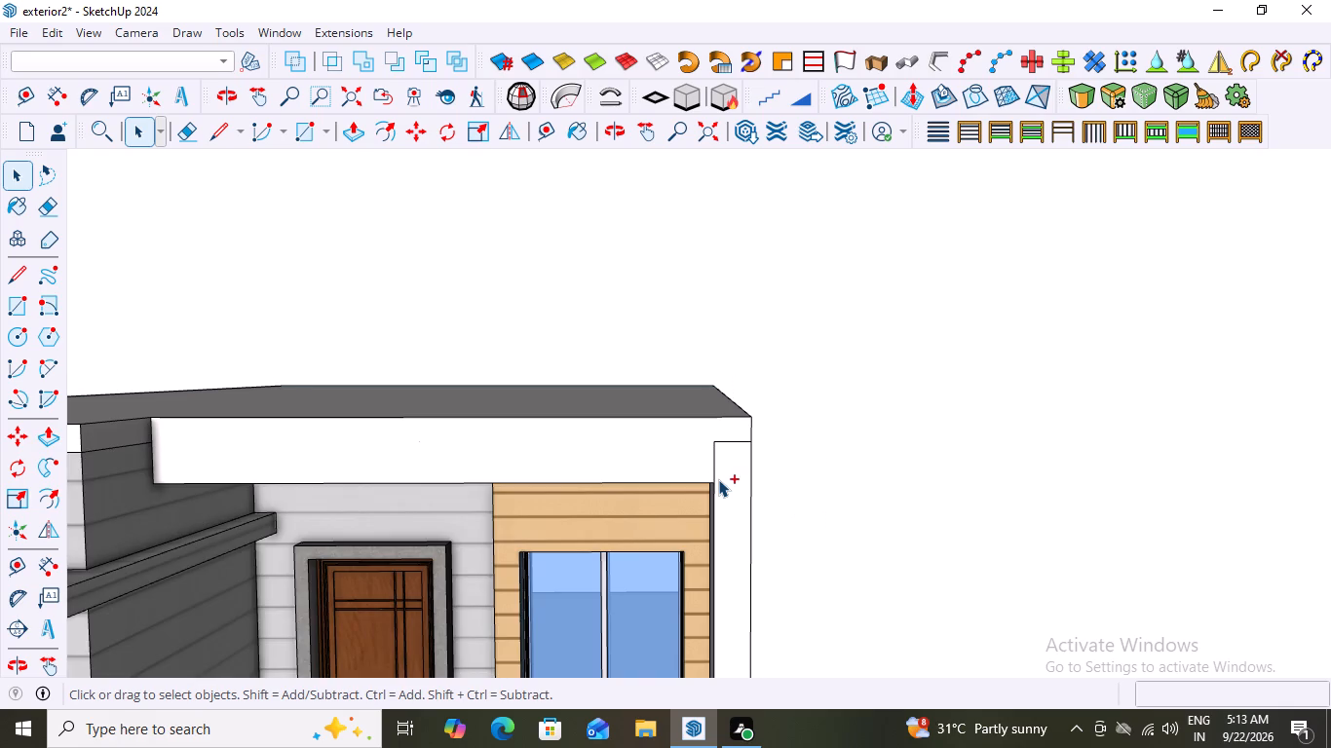
{"action": "key", "text": "ctrl+z"}
{"action": "key", "text": "ctrl+z"}
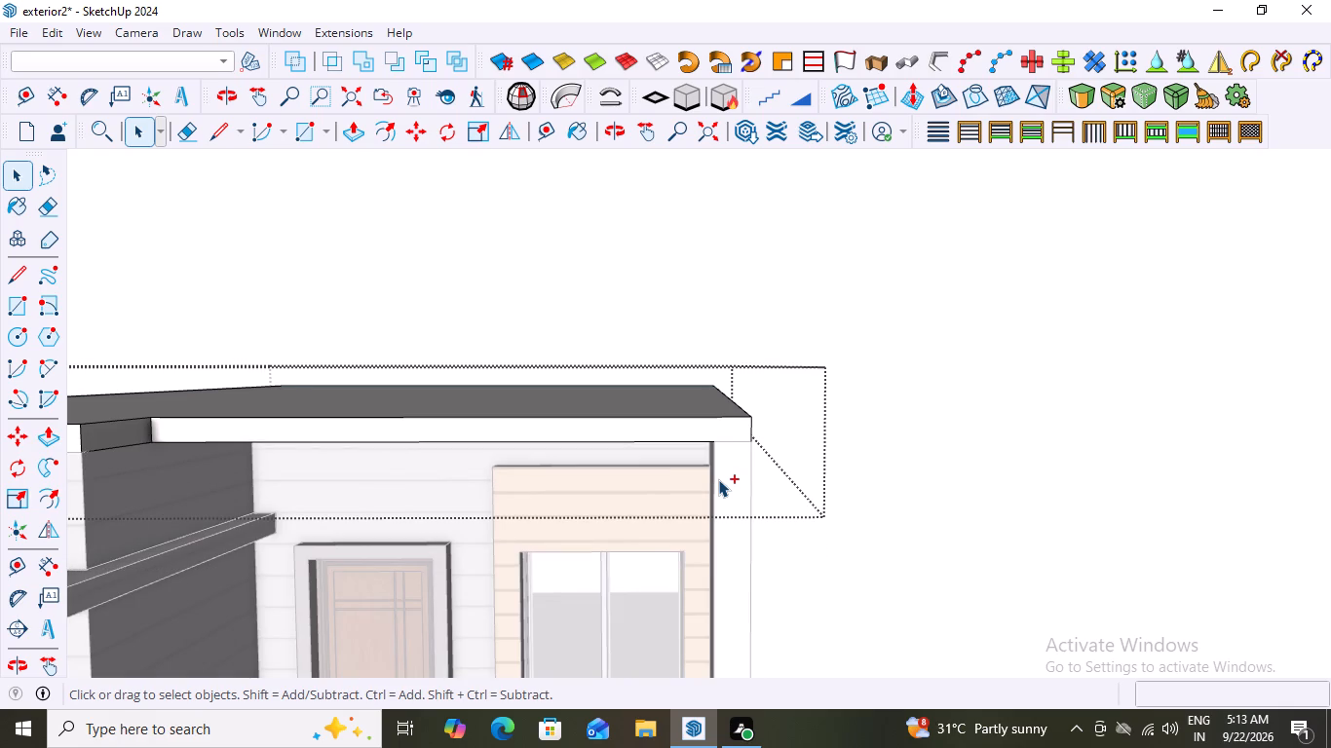
{"action": "key", "text": "ctrl+z"}
{"action": "key", "text": "ctrl+z"}
{"action": "key", "text": "ctrl+z"}
{"action": "key", "text": "ctrl+z"}
{"action": "key", "text": "ctrl+z"}
{"action": "key", "text": "ctrl+z"}
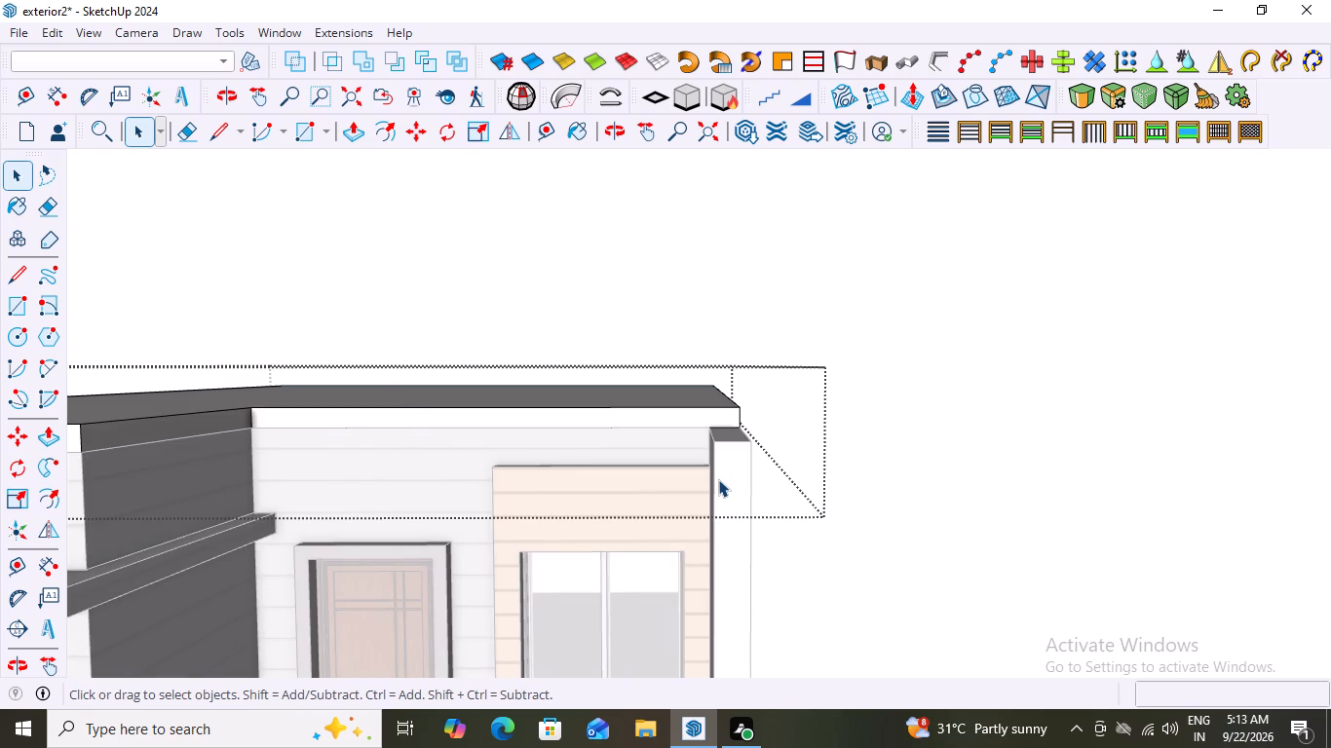
{"action": "key", "text": "space"}
{"action": "left_click", "coordinate": [933, 425]}
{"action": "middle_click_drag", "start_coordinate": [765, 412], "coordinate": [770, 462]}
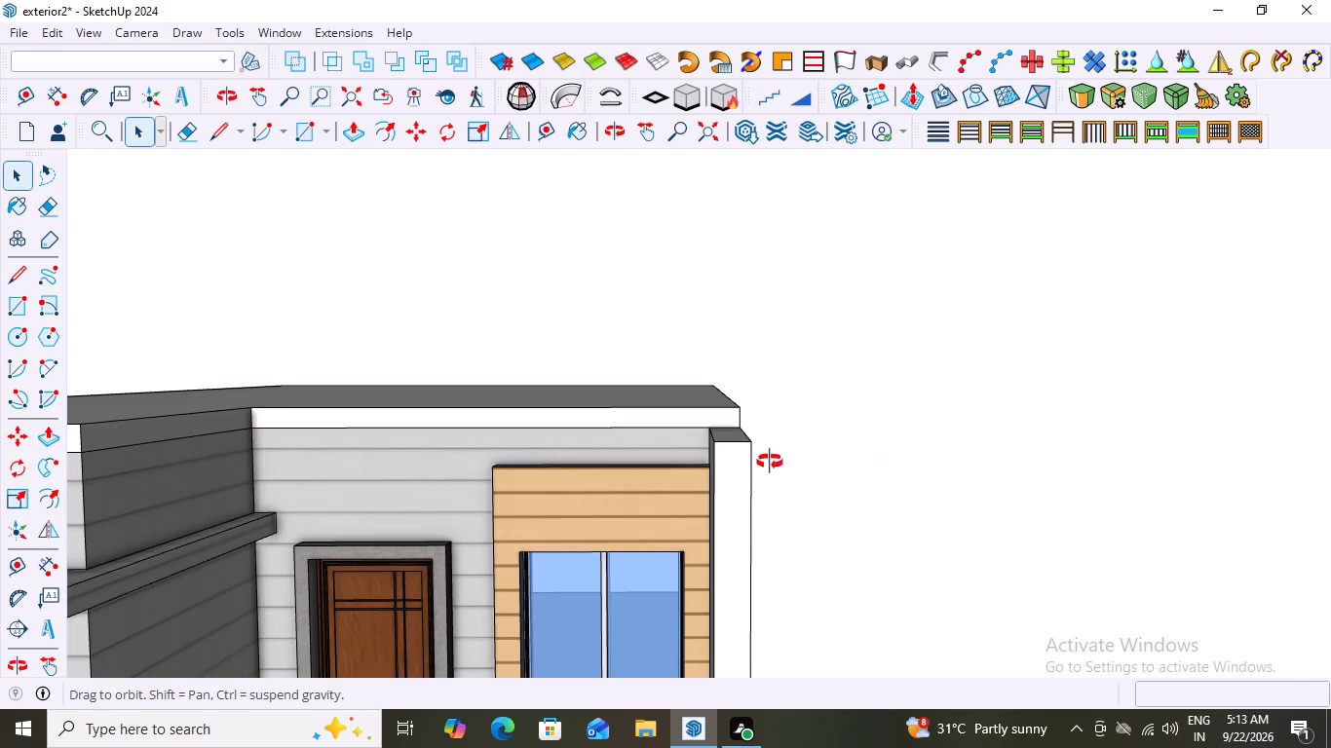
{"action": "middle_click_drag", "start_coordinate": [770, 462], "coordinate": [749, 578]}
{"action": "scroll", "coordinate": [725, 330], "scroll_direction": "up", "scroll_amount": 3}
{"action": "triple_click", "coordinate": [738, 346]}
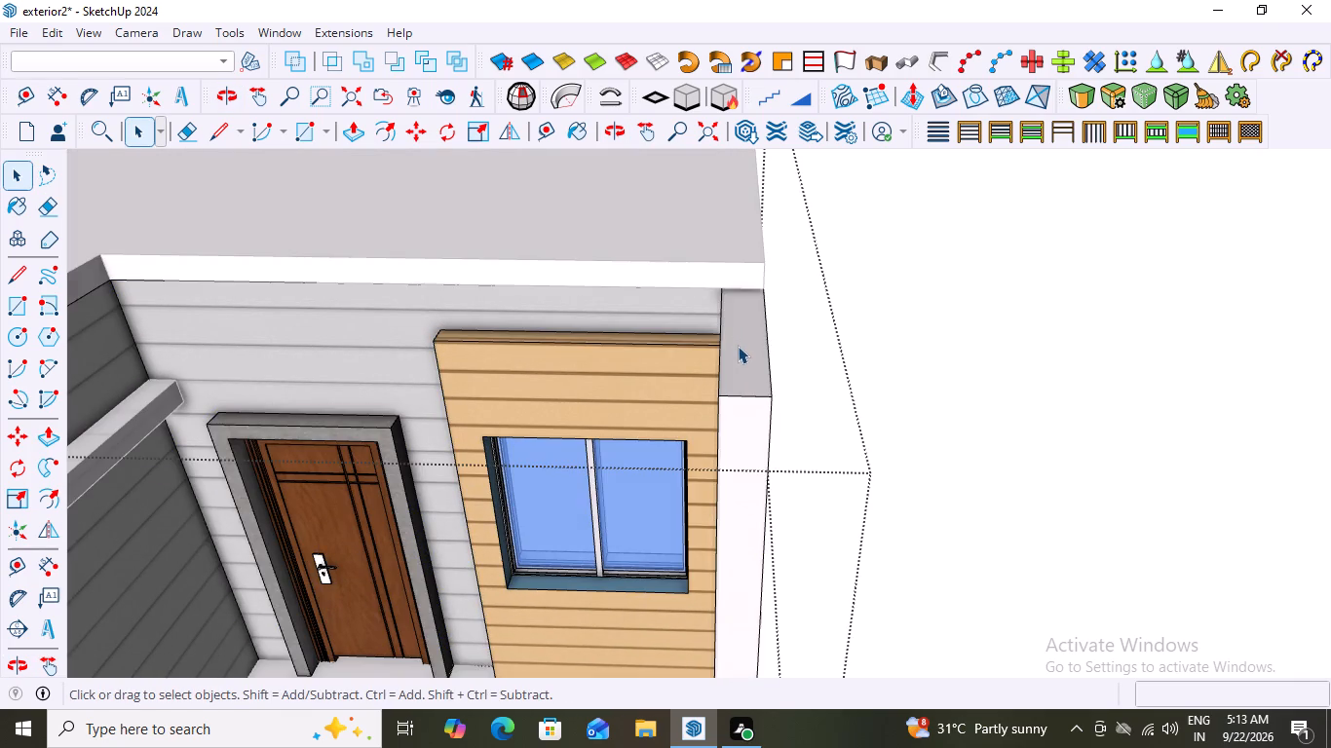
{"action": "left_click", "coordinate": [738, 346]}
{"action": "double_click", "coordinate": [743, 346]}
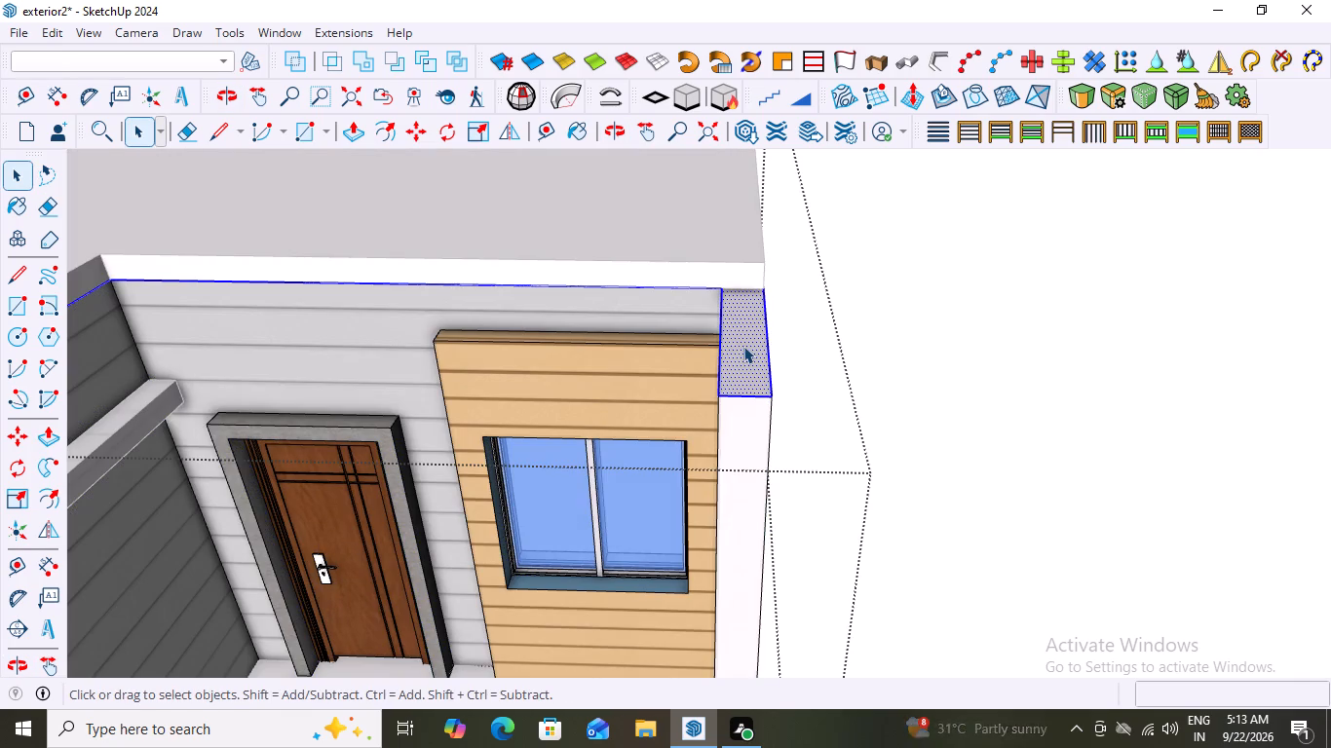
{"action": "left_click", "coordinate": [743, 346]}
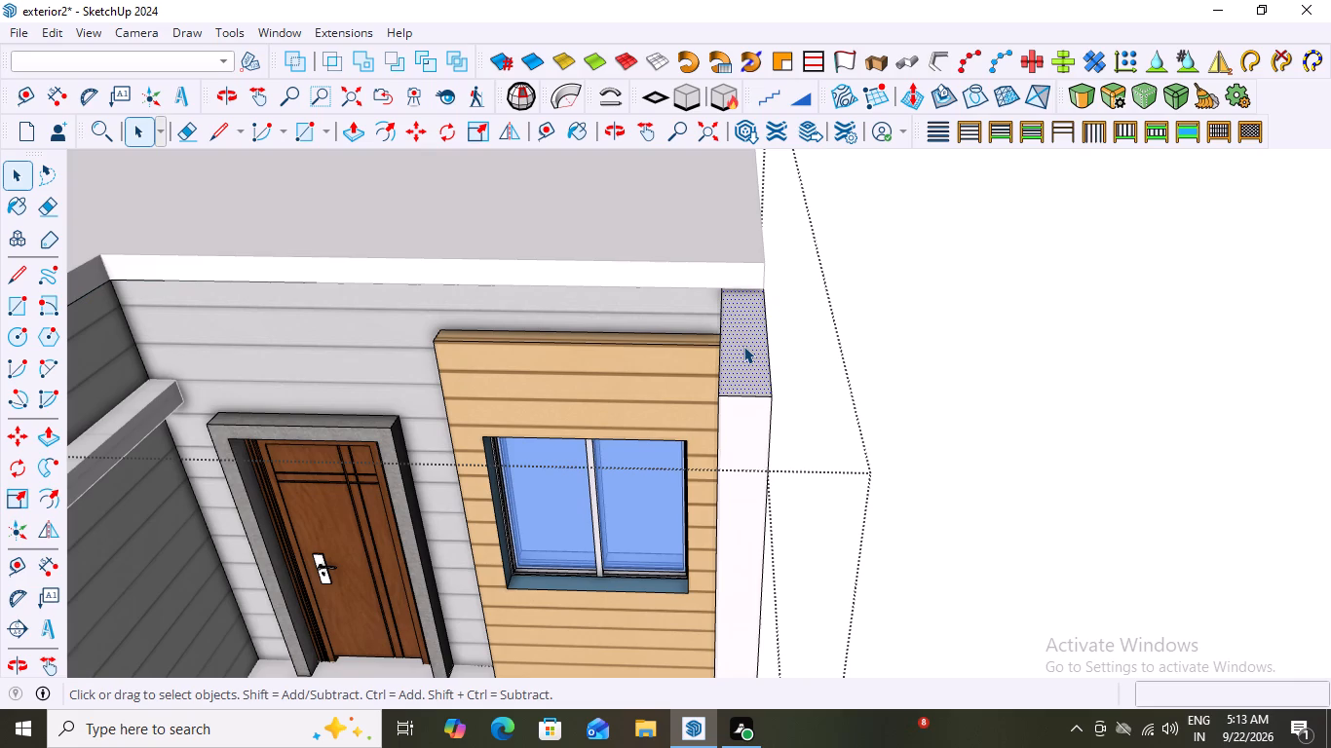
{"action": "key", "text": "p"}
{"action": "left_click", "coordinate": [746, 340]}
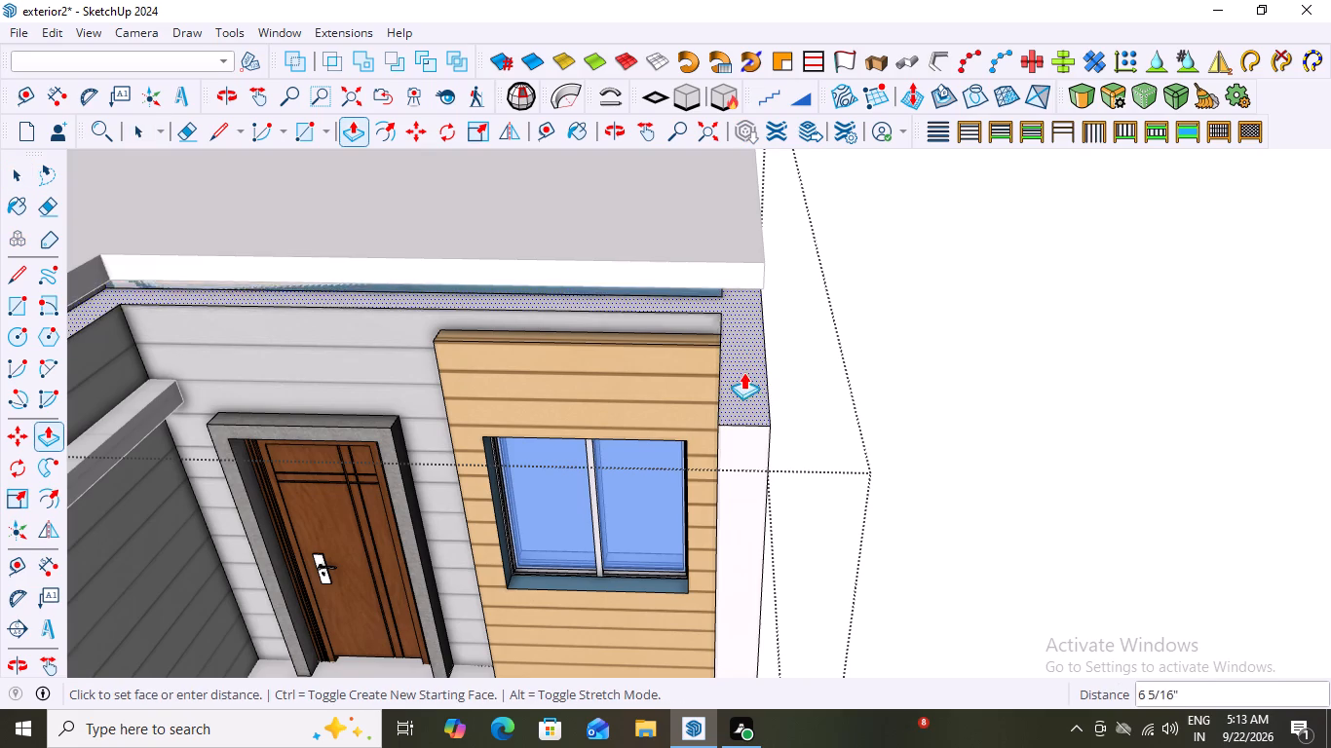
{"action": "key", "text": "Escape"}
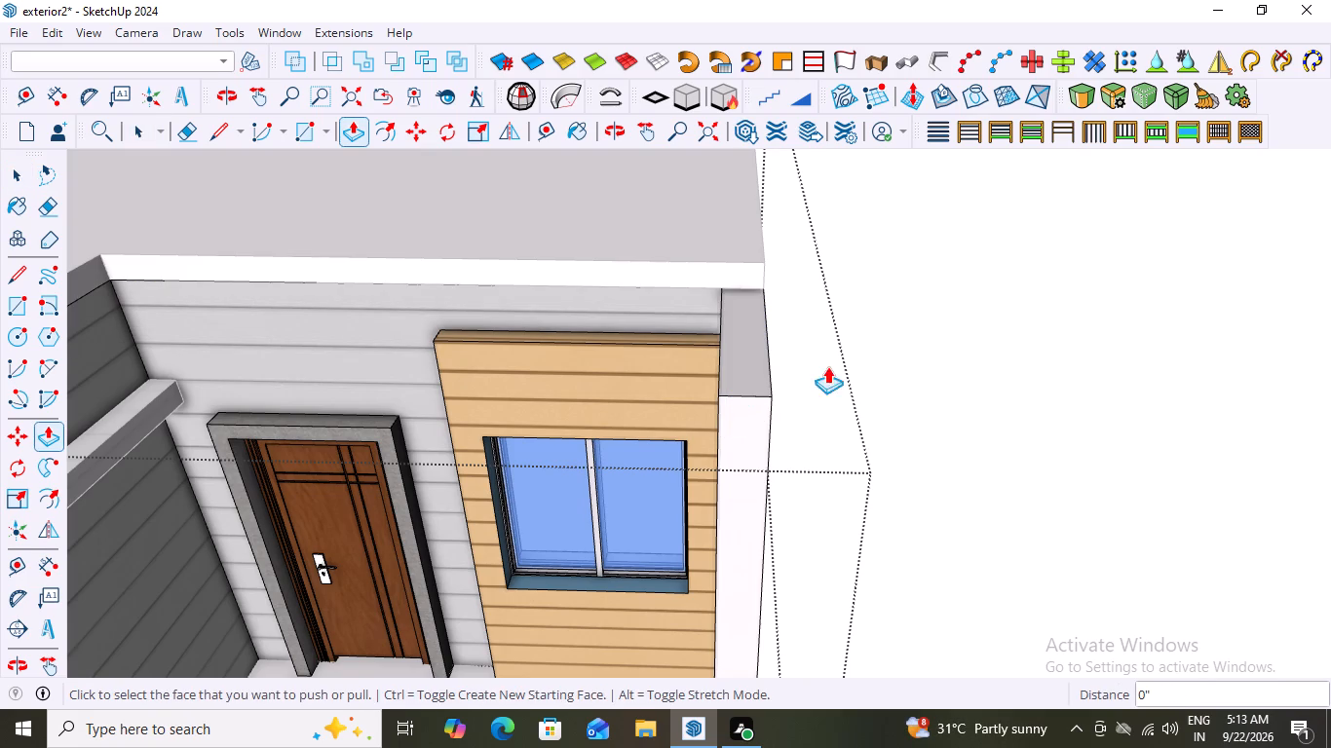
Inside the wall group, examine the side wall's exposed top face and the geometry connected to it, and close the group.
{"action": "key", "text": "space"}
{"action": "left_click", "coordinate": [746, 337]}
{"action": "left_click", "coordinate": [746, 337]}
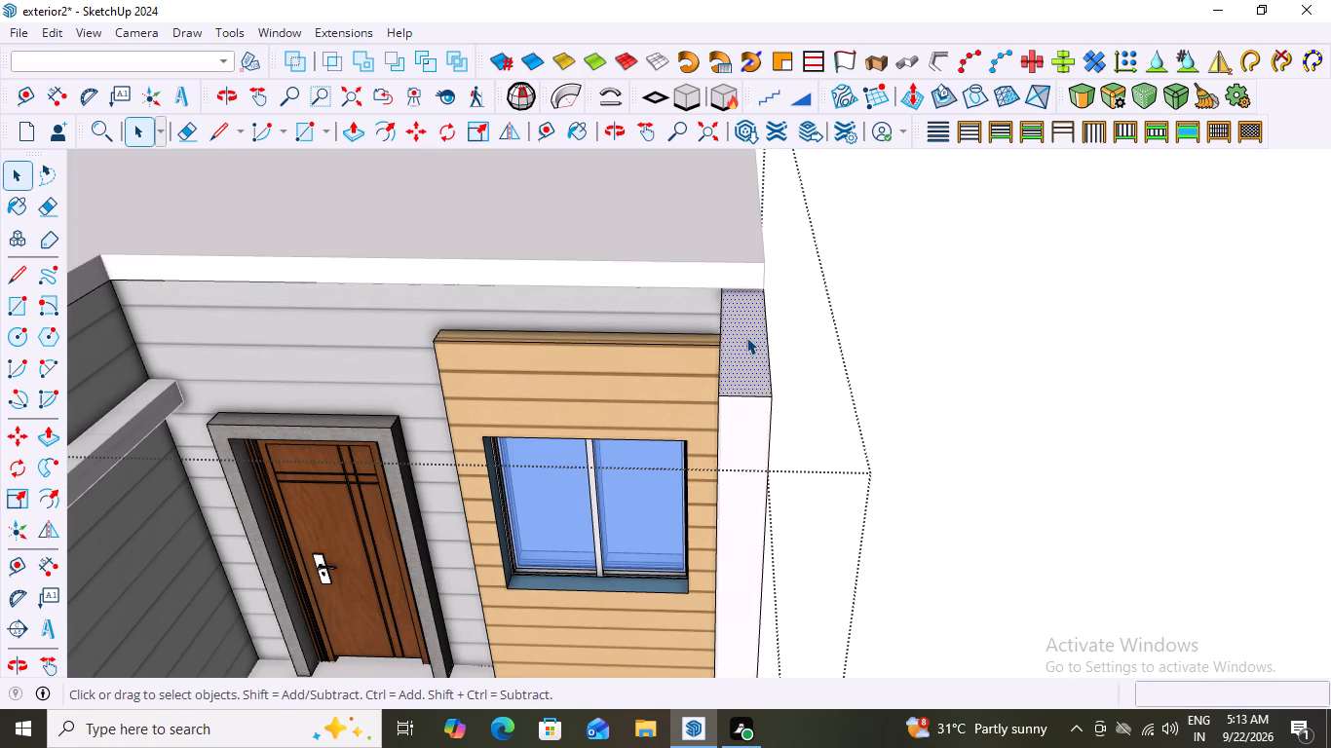
{"action": "triple_click", "coordinate": [746, 337]}
{"action": "triple_click", "coordinate": [746, 337]}
{"action": "middle_click_drag", "start_coordinate": [859, 301], "coordinate": [652, 255]}
{"action": "scroll", "coordinate": [649, 285], "scroll_direction": "up", "scroll_amount": 2}
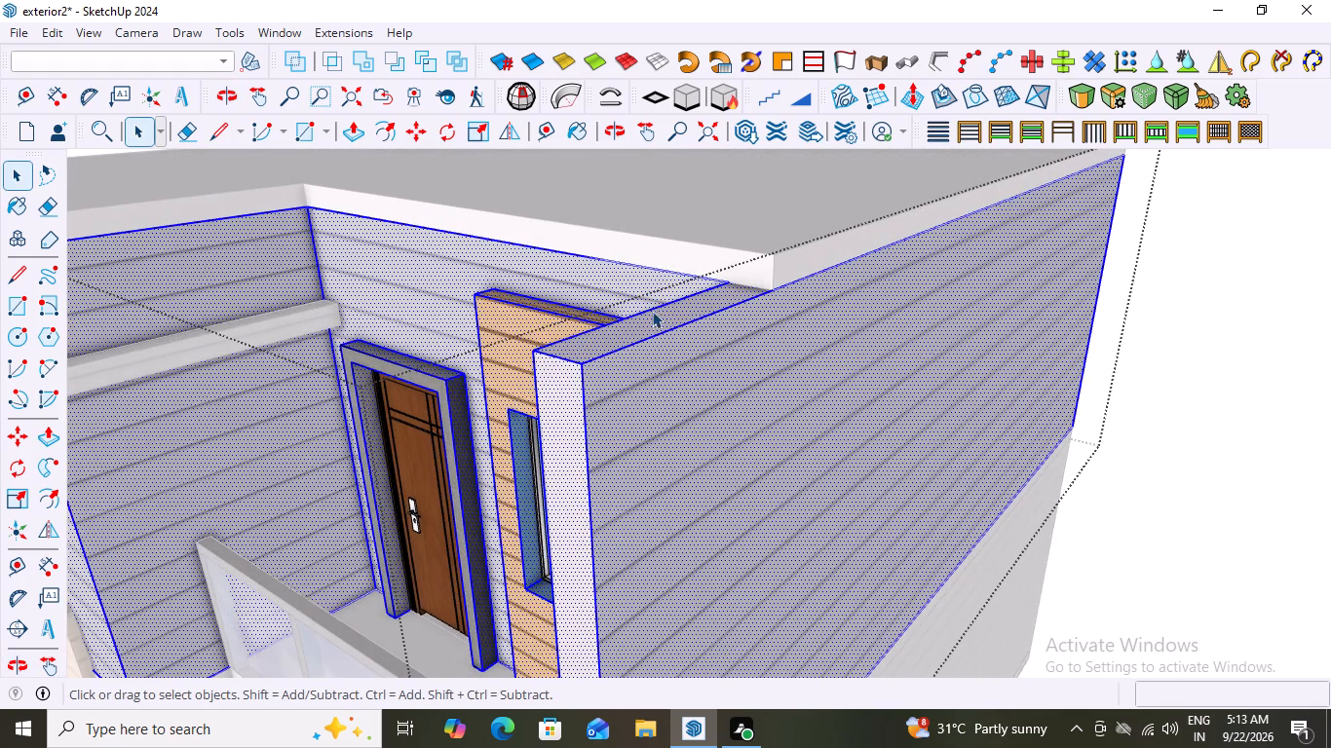
{"action": "double_click", "coordinate": [652, 317]}
{"action": "double_click", "coordinate": [646, 318]}
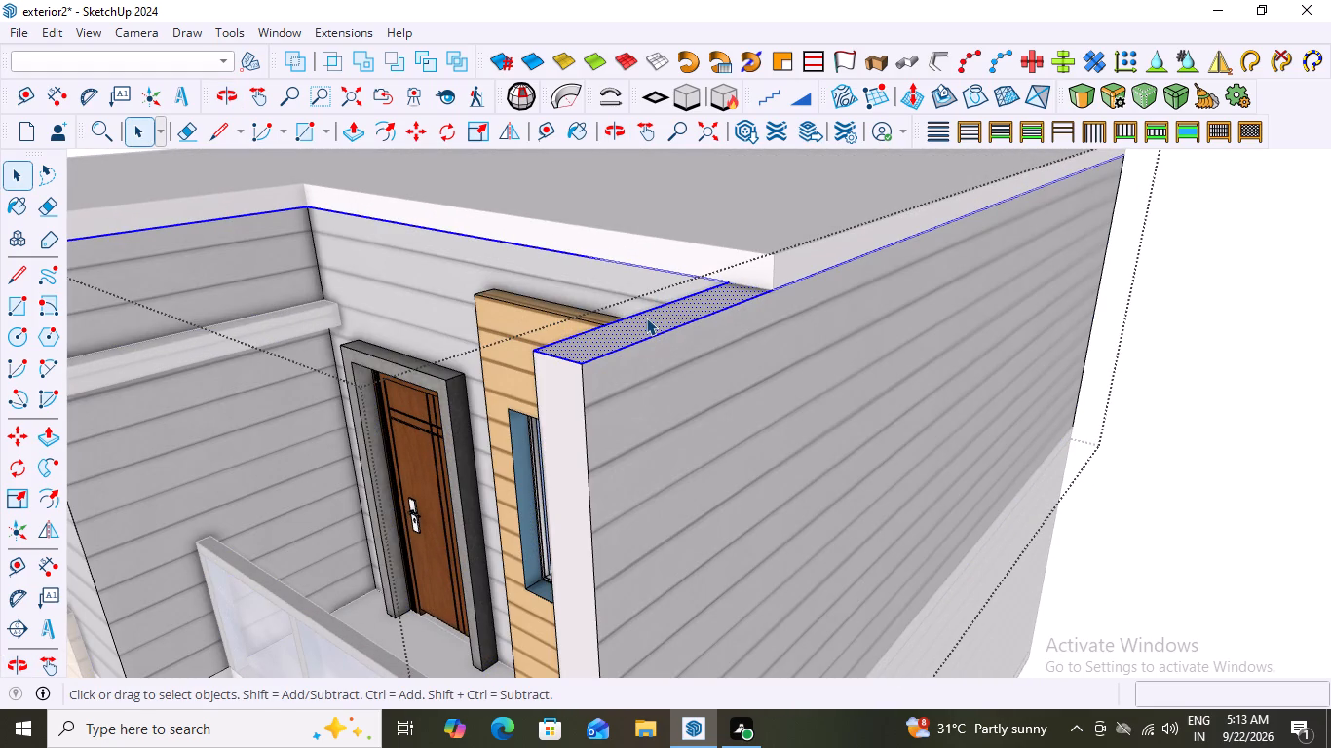
{"action": "key", "text": "space"}
{"action": "left_click", "coordinate": [1104, 413]}
{"action": "middle_click_drag", "start_coordinate": [717, 405], "coordinate": [798, 508]}
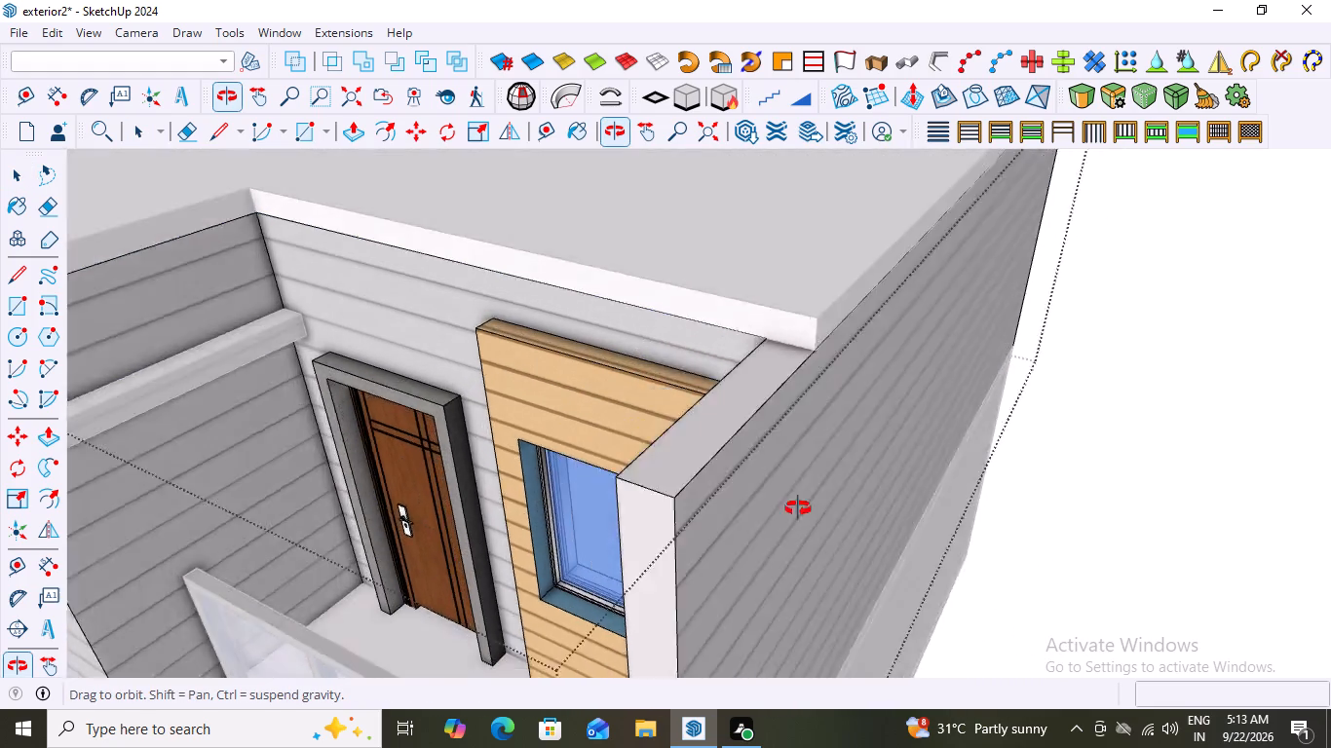
{"action": "middle_click_drag", "start_coordinate": [798, 508], "coordinate": [873, 444]}
{"action": "key", "text": "Escape"}
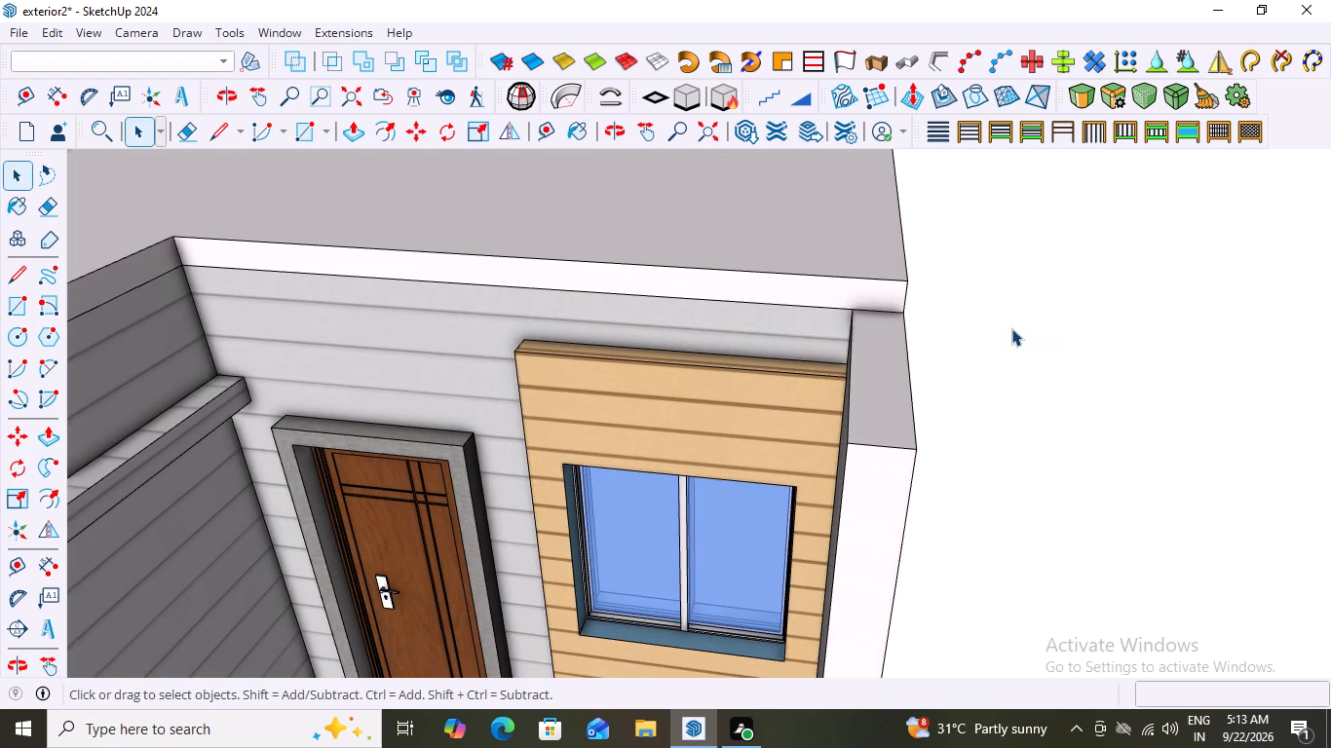
{"action": "left_click", "coordinate": [1005, 312]}
Inside the wall group, draw a 9" by 3' 10 1/8" rectangle on the side wall's exposed top face, from corner to corner.
{"action": "middle_click_drag", "start_coordinate": [878, 334], "coordinate": [822, 394]}
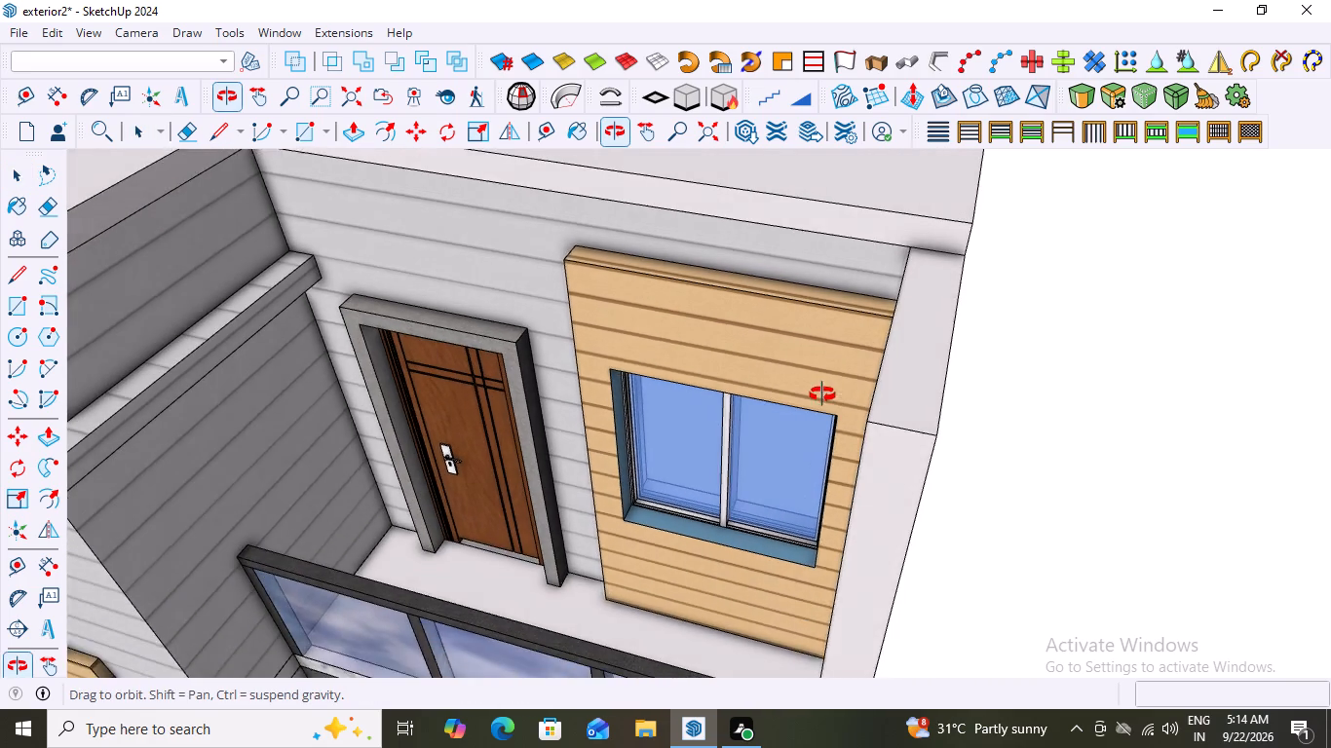
{"action": "middle_click_drag", "start_coordinate": [822, 394], "coordinate": [825, 374]}
{"action": "scroll", "coordinate": [926, 357], "scroll_direction": "up", "scroll_amount": 2}
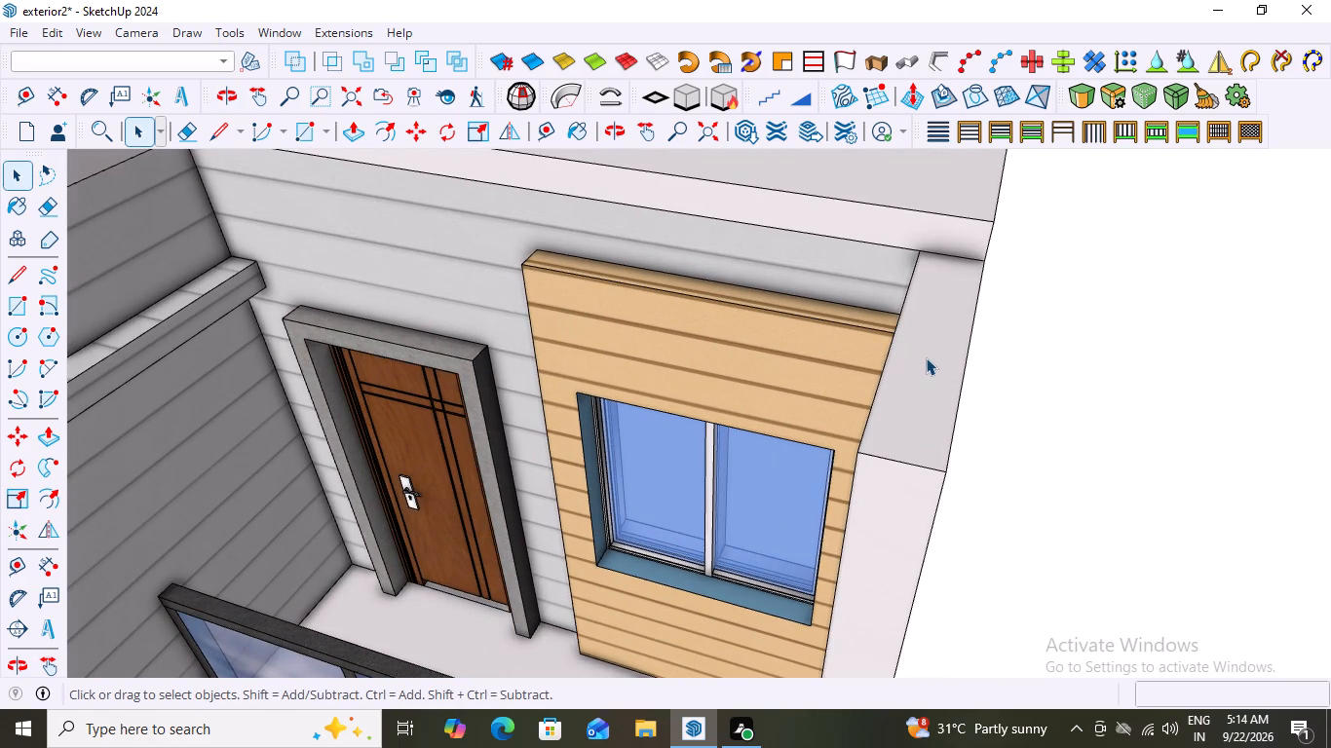
{"action": "double_click", "coordinate": [926, 357]}
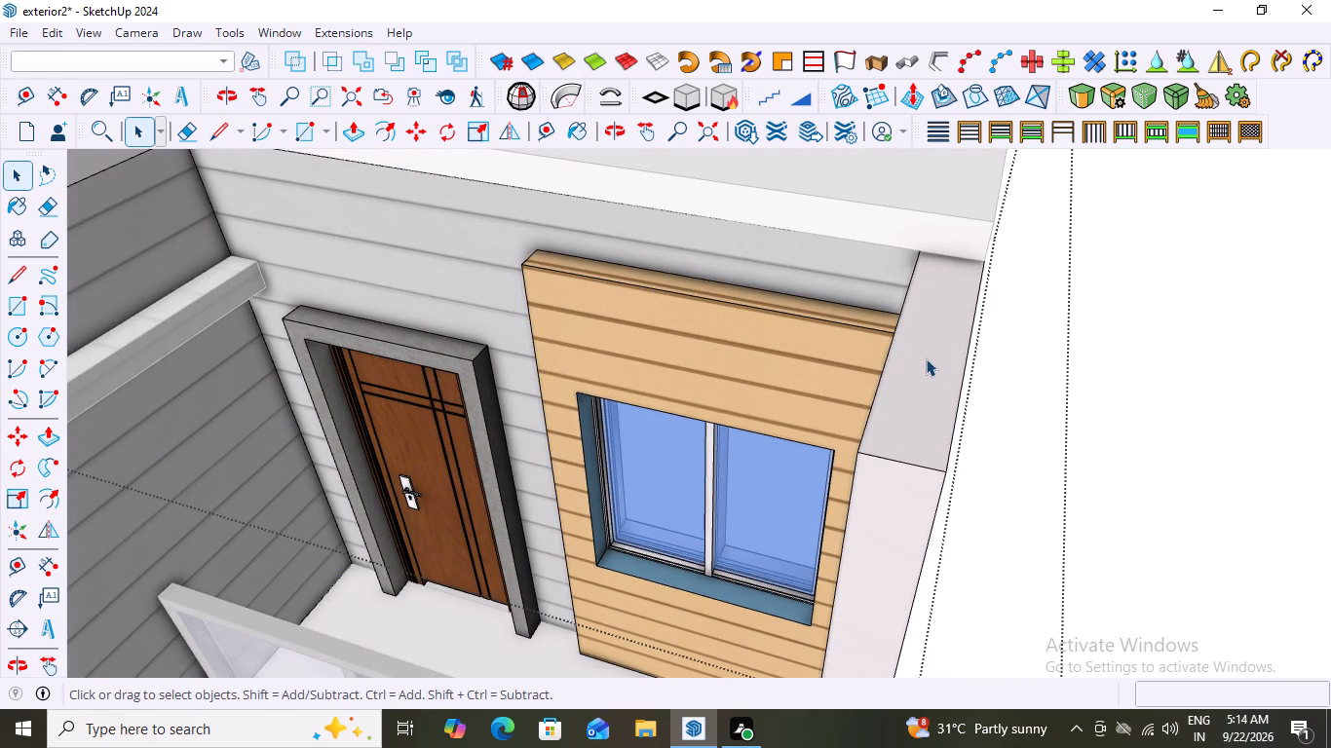
{"action": "key", "text": "r"}
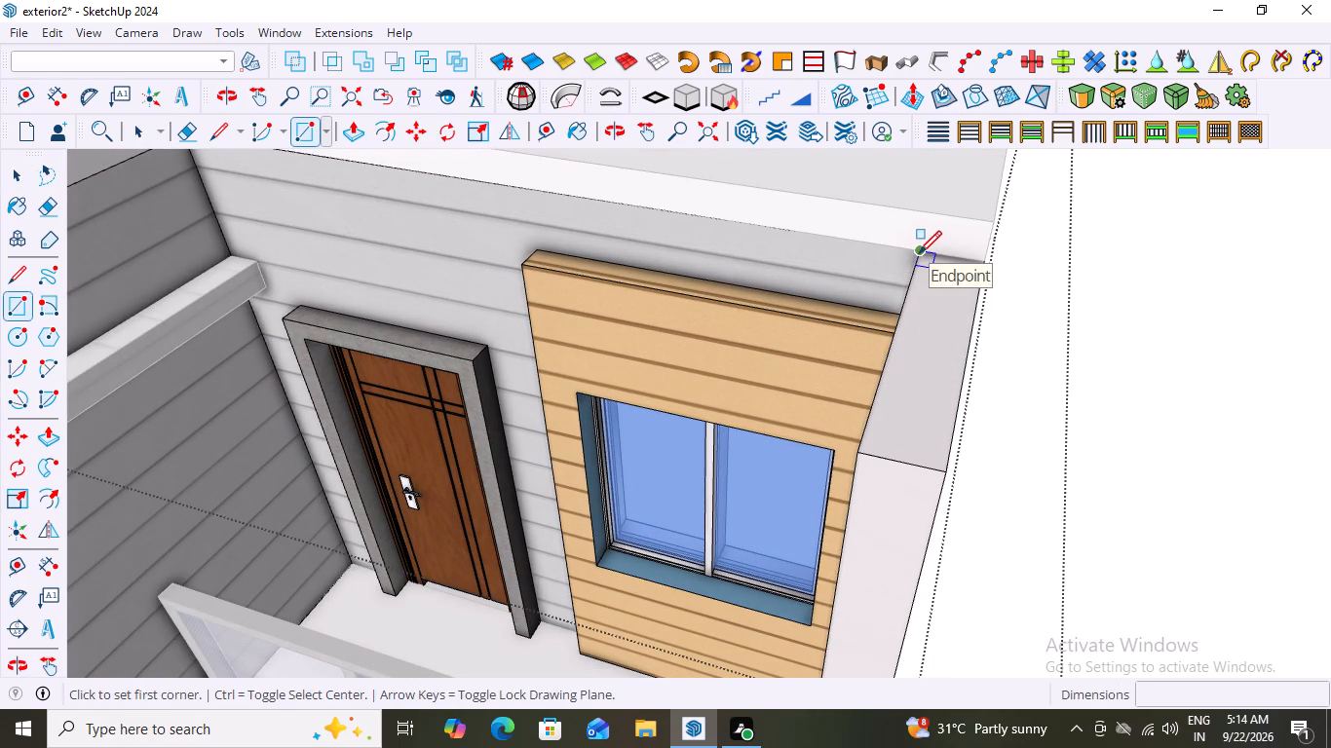
{"action": "left_click", "coordinate": [919, 253]}
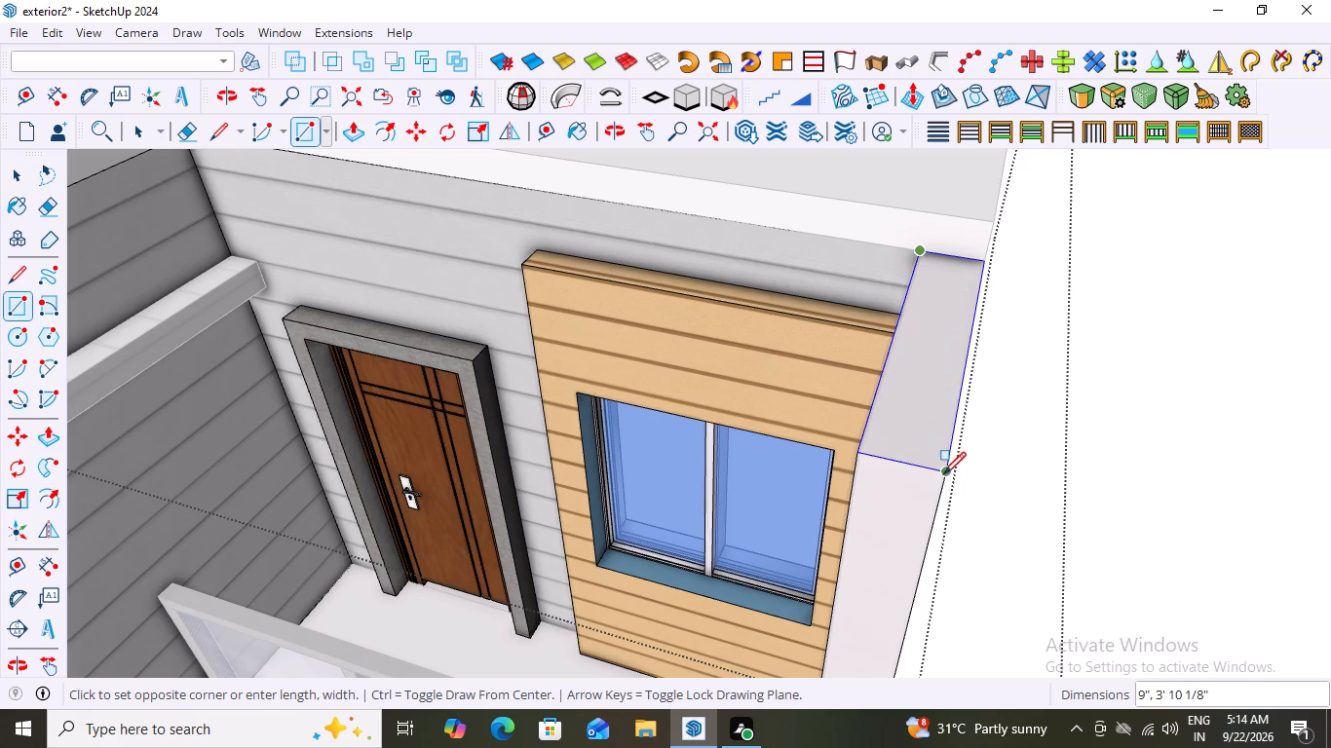
{"action": "left_click", "coordinate": [944, 475]}
{"action": "key", "text": "space"}
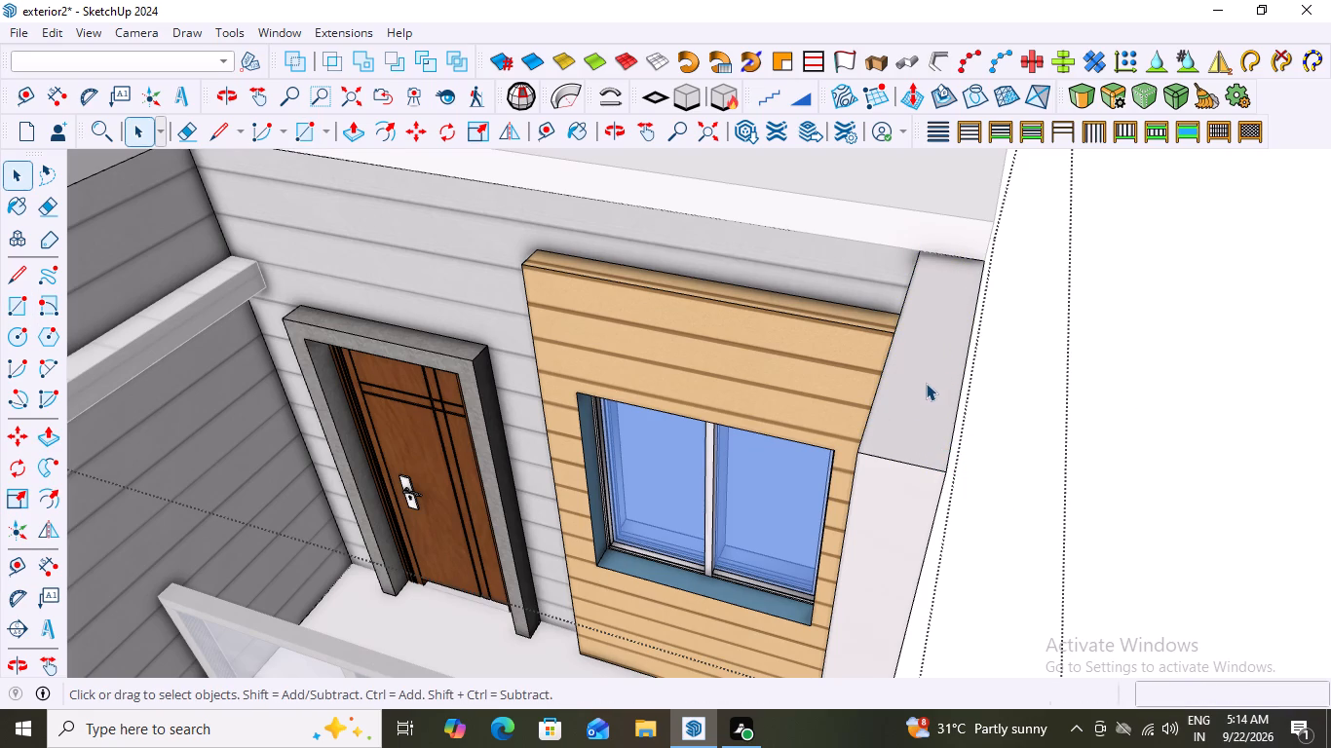
Push the side wall's rectangular top face beside the balcony down 11" inside the wall group.
{"action": "left_click", "coordinate": [926, 383]}
{"action": "left_click", "coordinate": [926, 383]}
{"action": "key", "text": "p"}
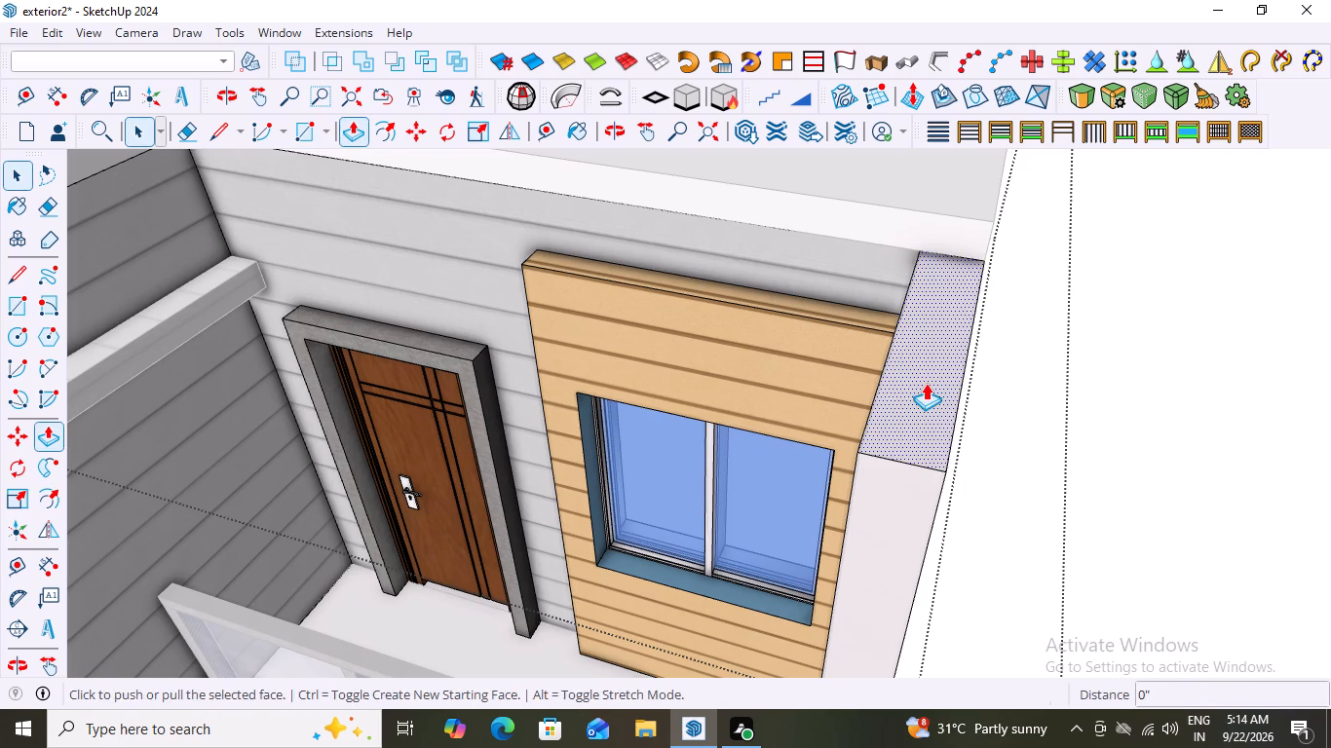
{"action": "left_click", "coordinate": [926, 383]}
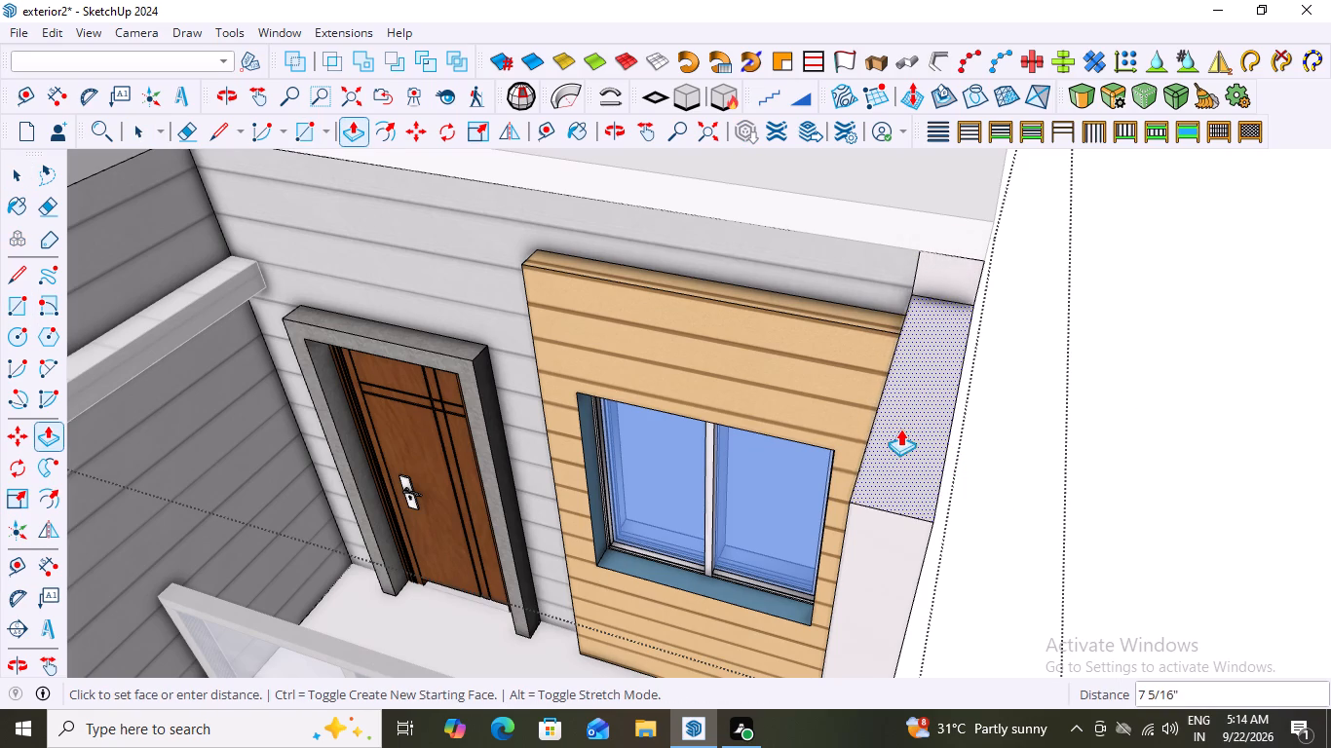
{"action": "middle_click_drag", "start_coordinate": [900, 429], "coordinate": [1001, 322]}
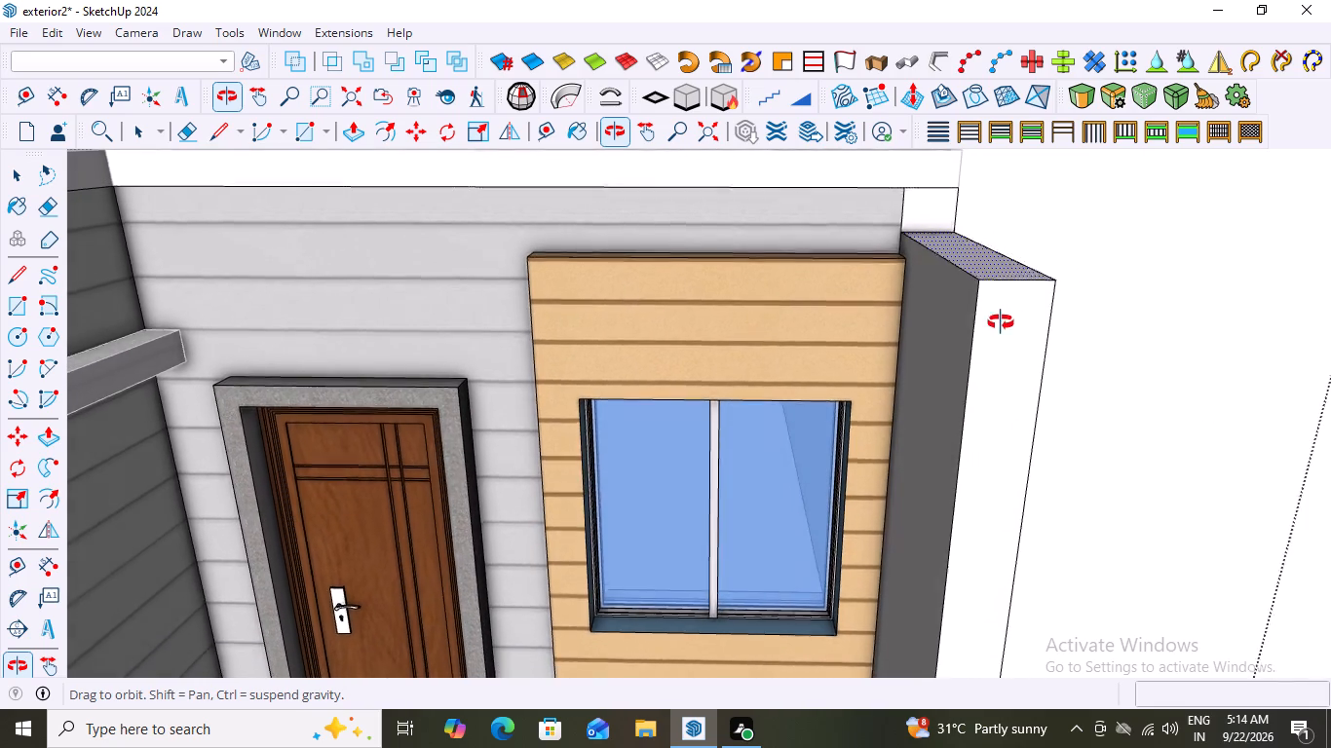
{"action": "middle_click_drag", "start_coordinate": [1001, 322], "coordinate": [997, 326]}
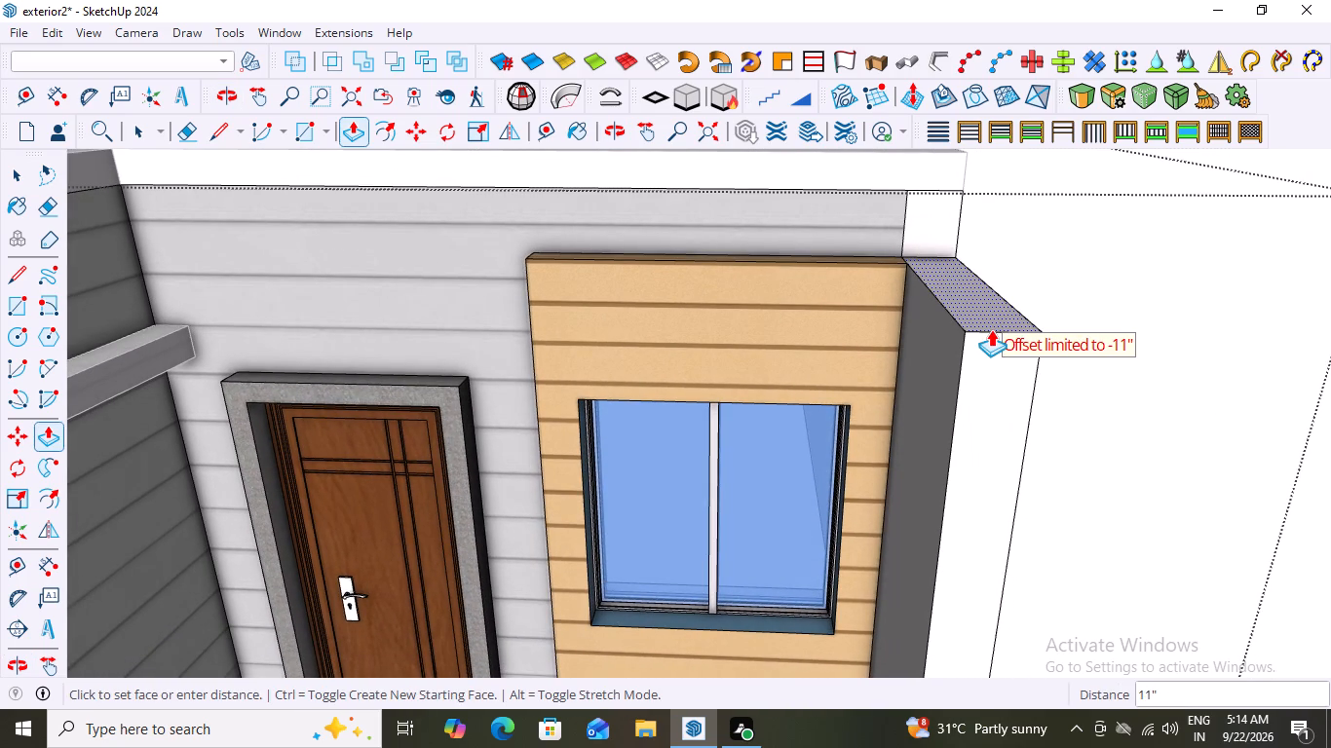
{"action": "left_click", "coordinate": [991, 329]}
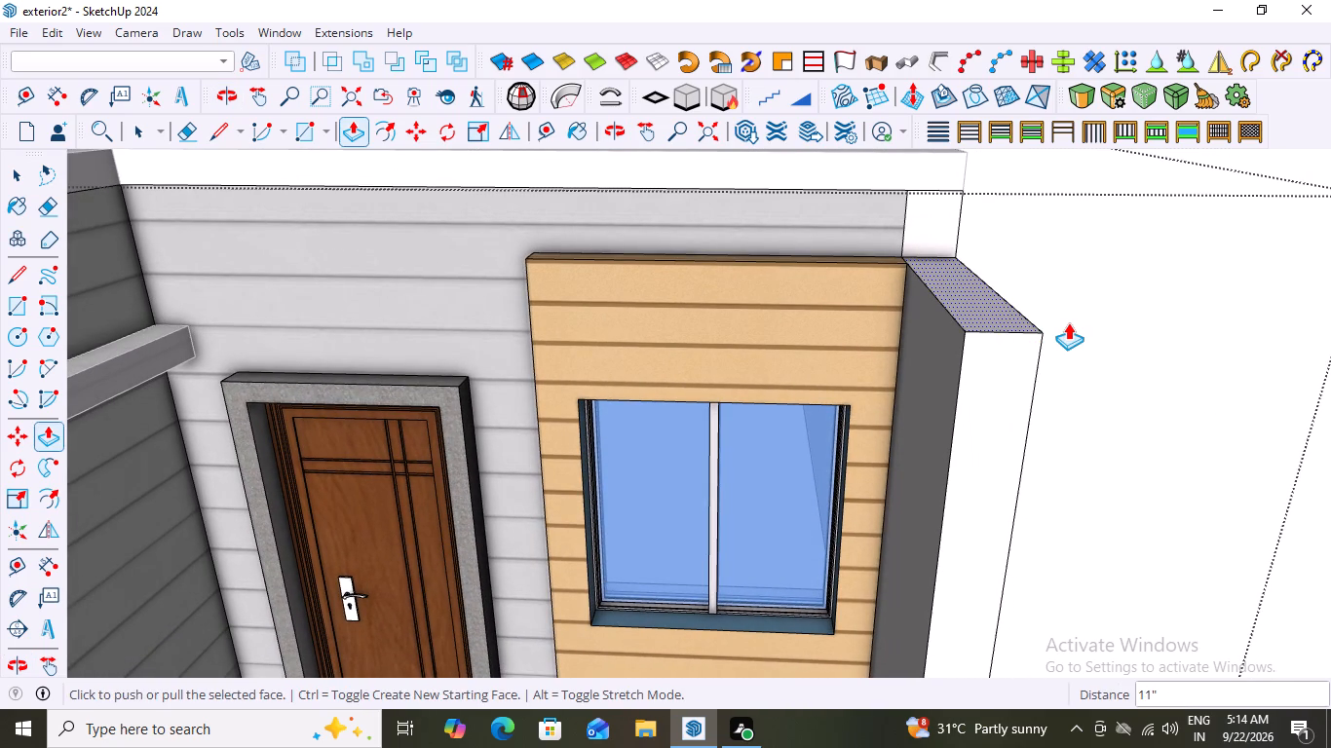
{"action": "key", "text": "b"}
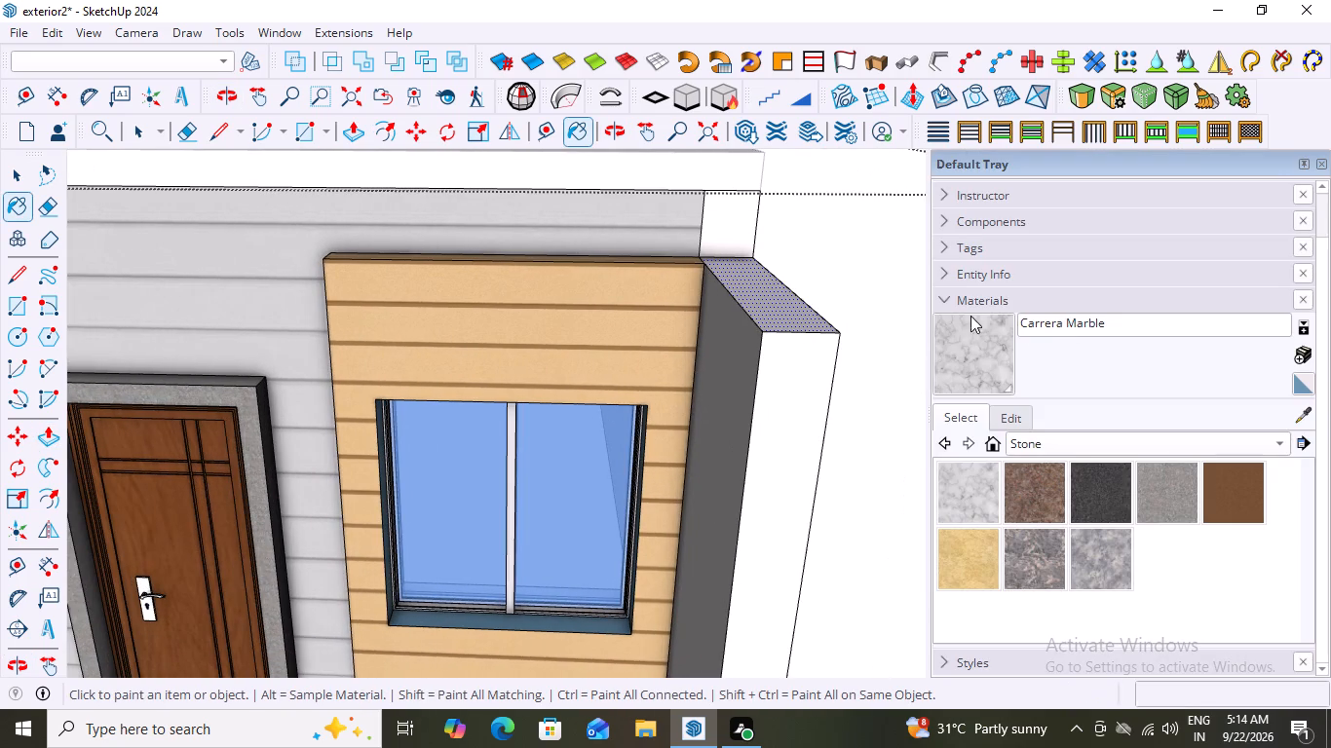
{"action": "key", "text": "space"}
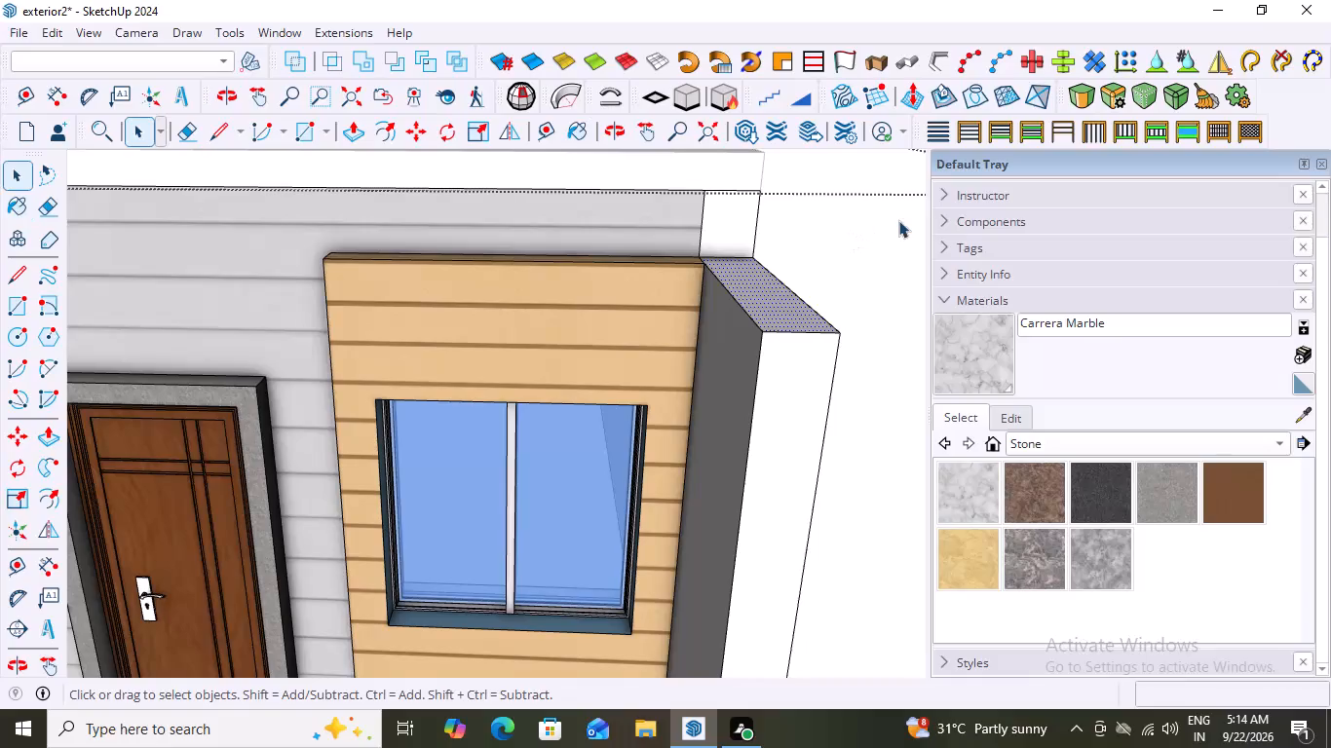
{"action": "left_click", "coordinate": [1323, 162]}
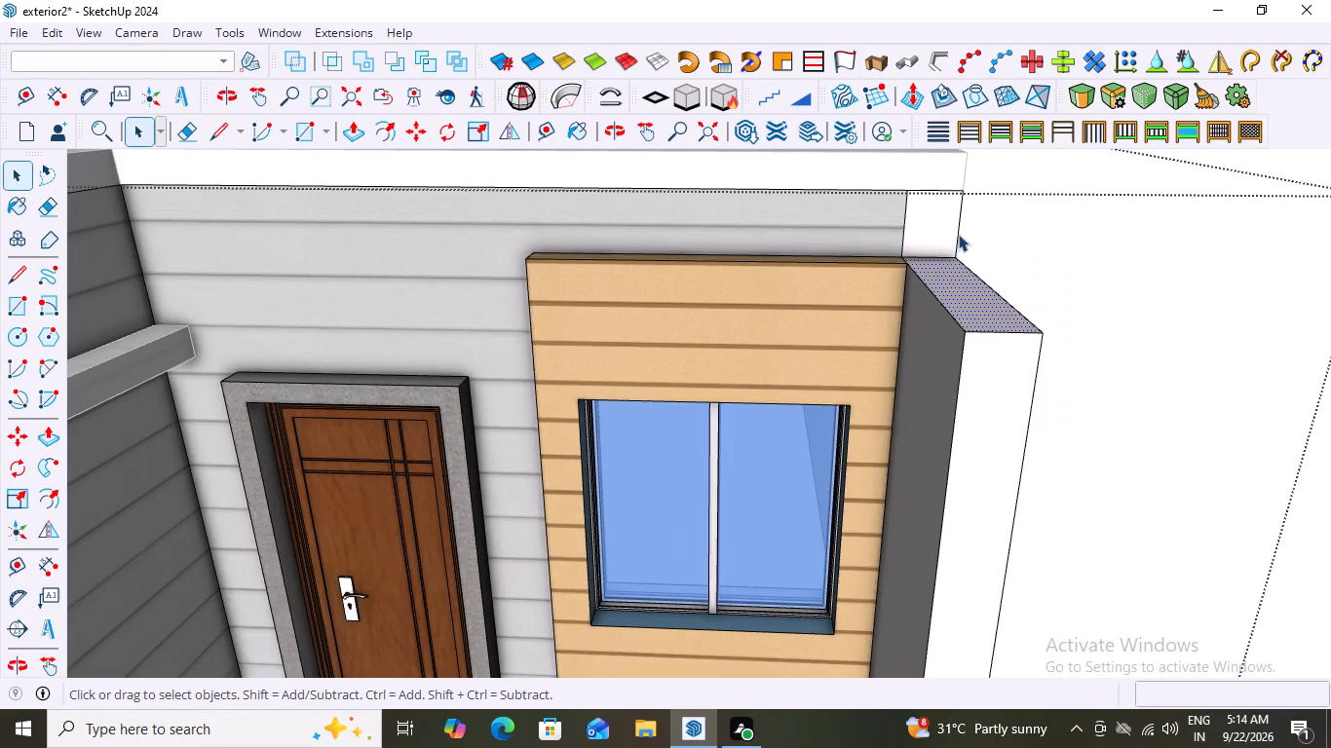
Examine the lowered side wall top against the roof slab's edge from the front and from above.
{"action": "middle_click_drag", "start_coordinate": [1027, 251], "coordinate": [931, 276]}
{"action": "scroll", "coordinate": [996, 262], "scroll_direction": "down", "scroll_amount": 7}
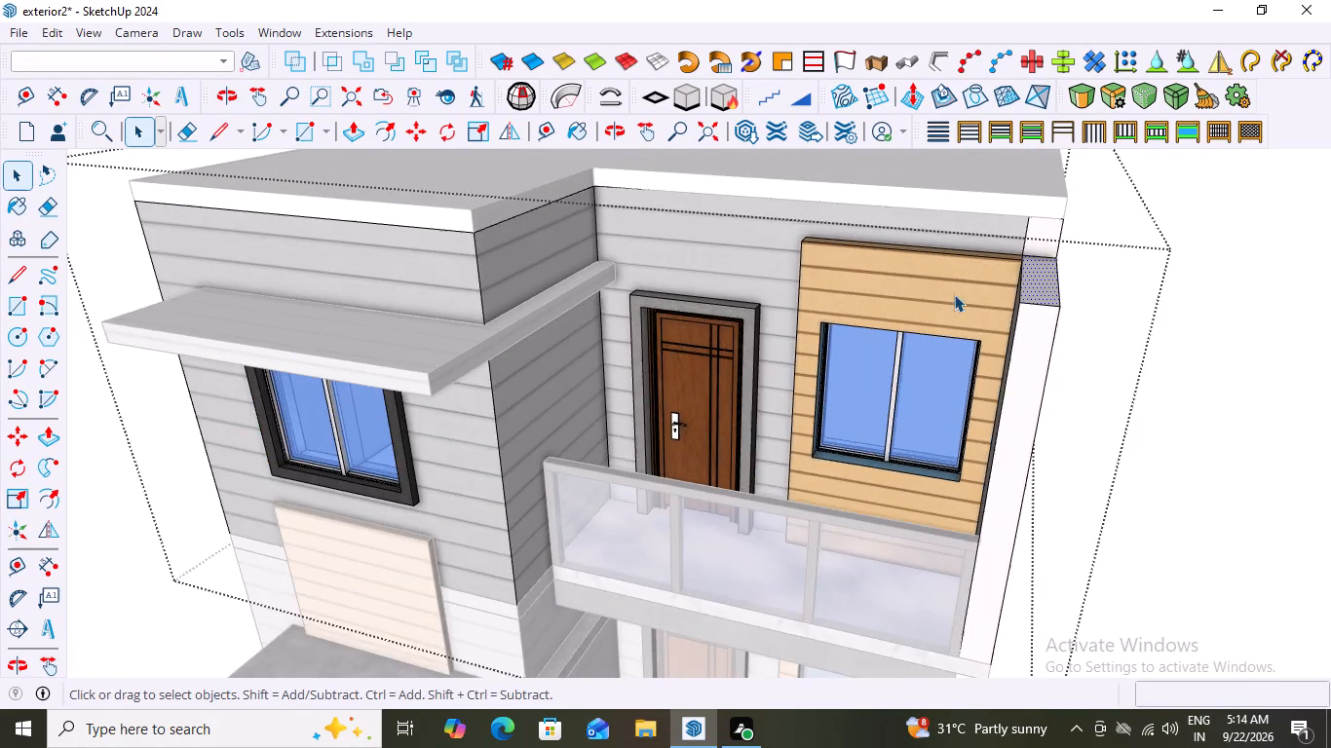
{"action": "scroll", "coordinate": [953, 297], "scroll_direction": "down", "scroll_amount": 3}
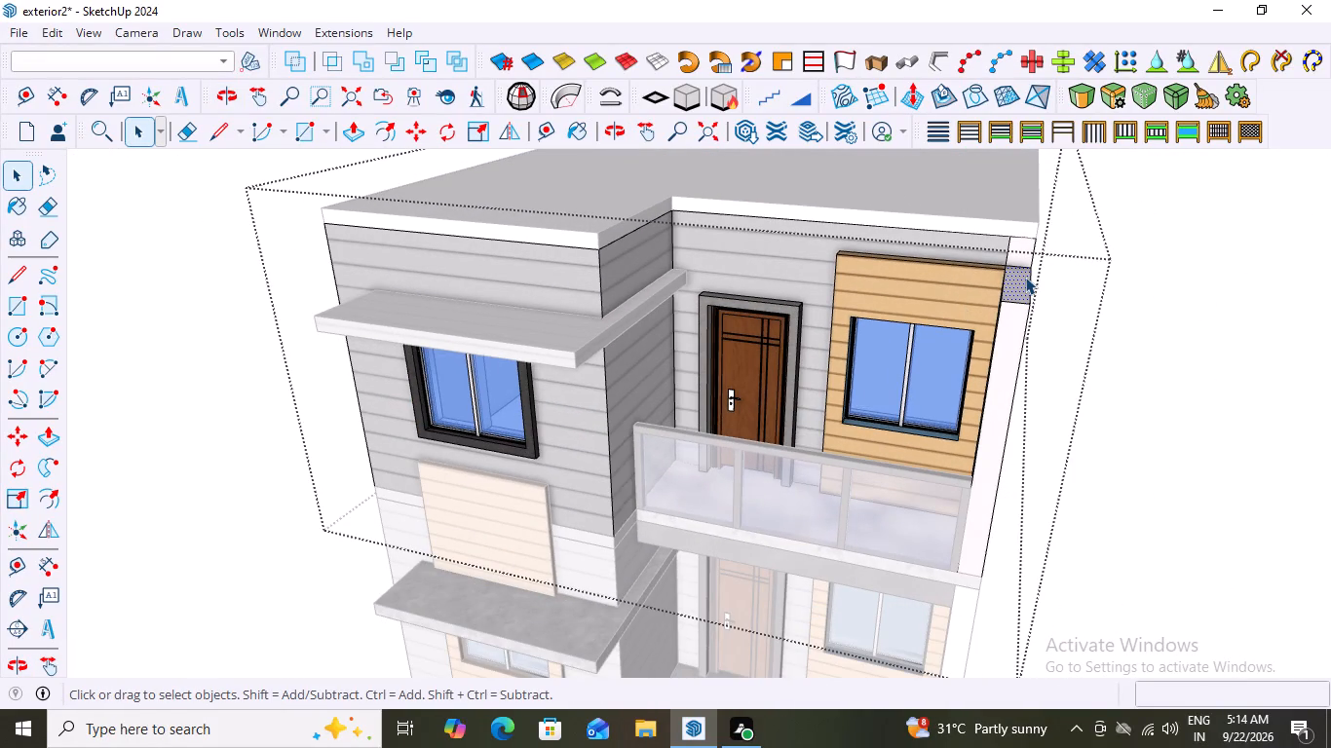
{"action": "middle_click_drag", "start_coordinate": [1051, 272], "coordinate": [1082, 142]}
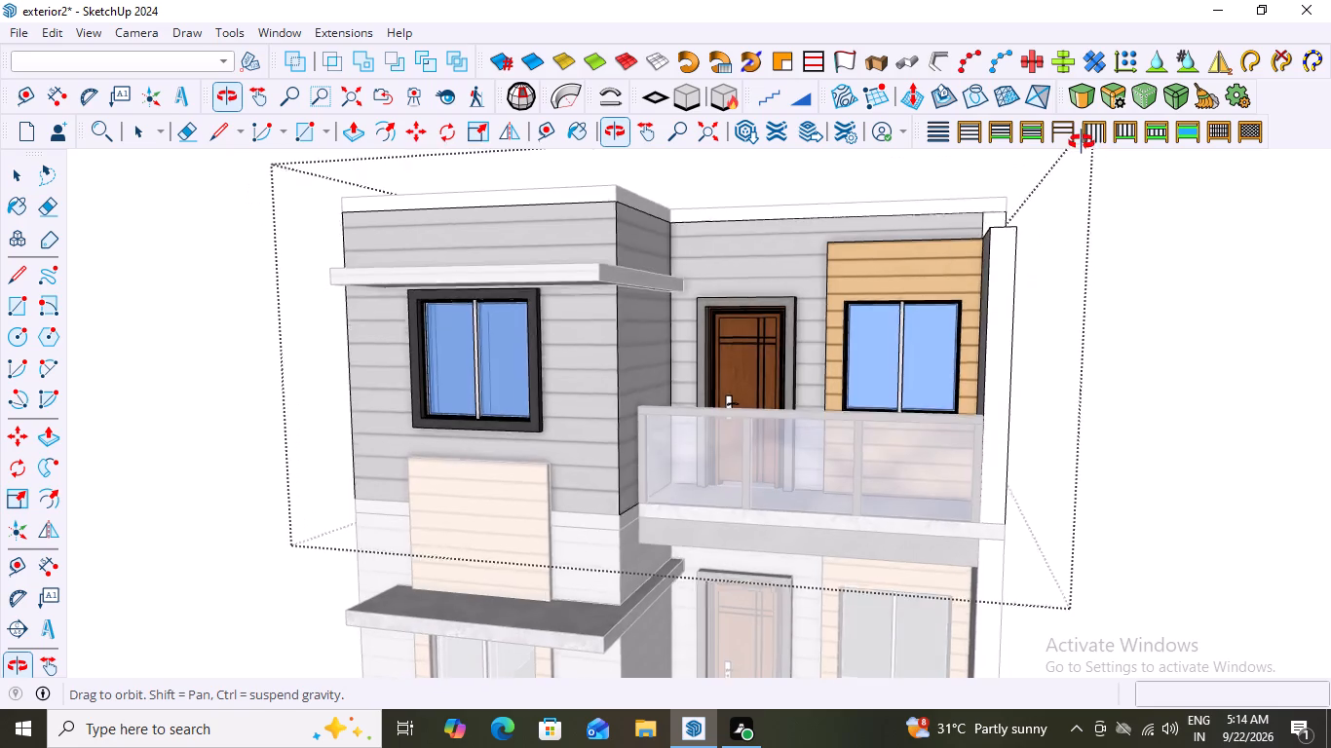
{"action": "middle_click_drag", "start_coordinate": [1082, 142], "coordinate": [1115, 238]}
{"action": "scroll", "coordinate": [969, 221], "scroll_direction": "up", "scroll_amount": 3}
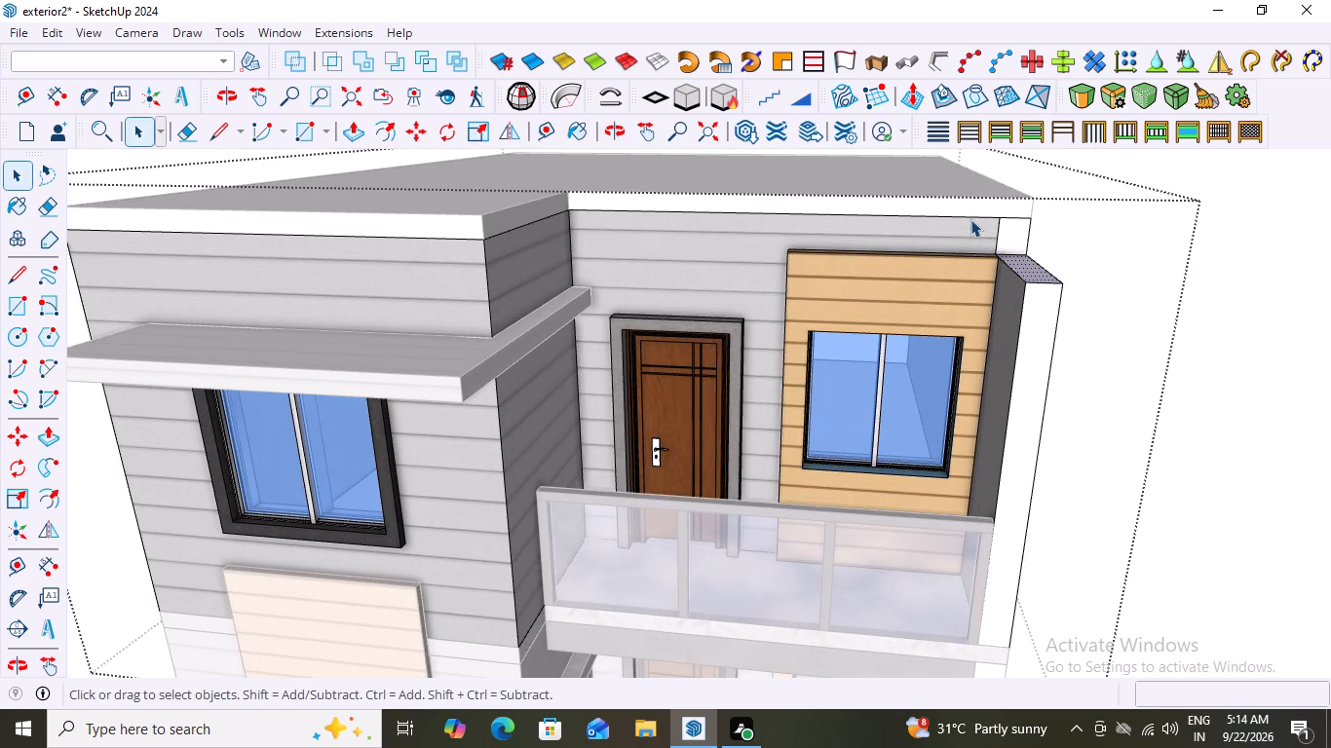
{"action": "scroll", "coordinate": [950, 209], "scroll_direction": "up", "scroll_amount": 2}
{"action": "middle_click_drag", "start_coordinate": [924, 208], "coordinate": [866, 228]}
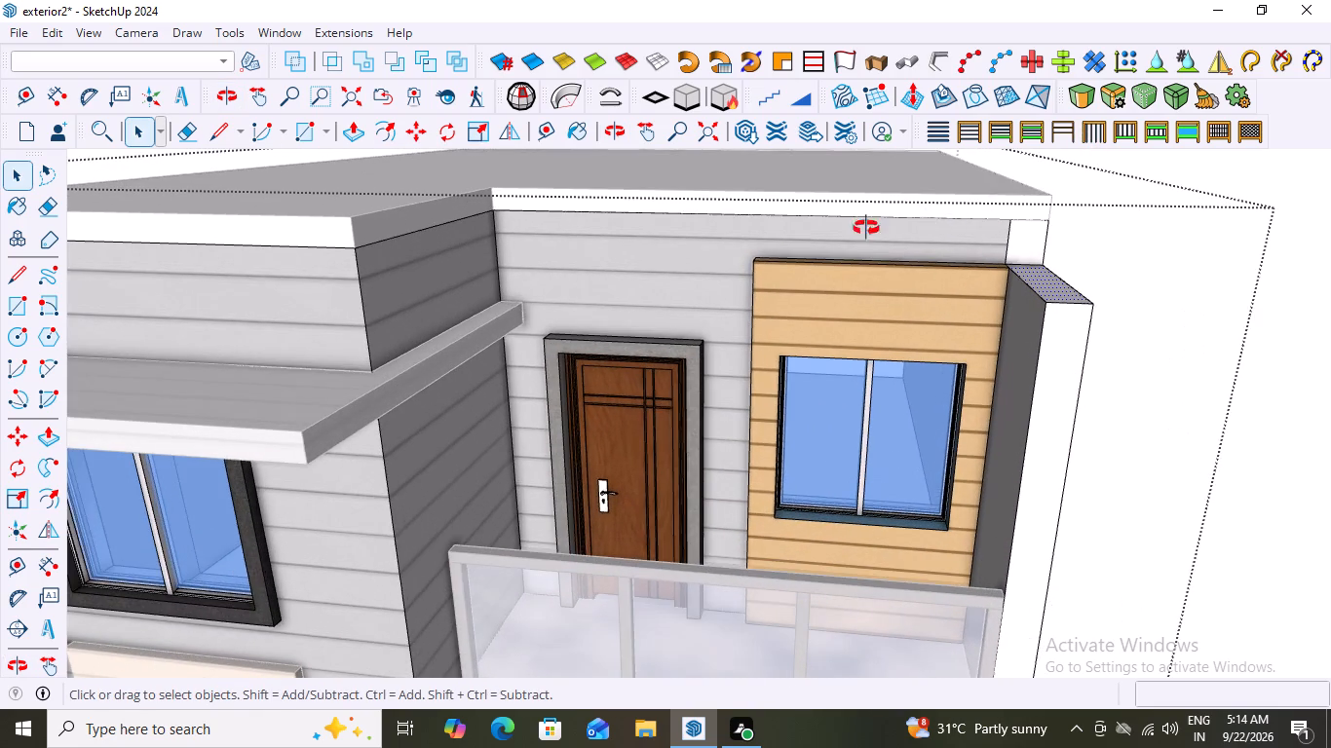
{"action": "middle_click_drag", "start_coordinate": [866, 228], "coordinate": [975, 274]}
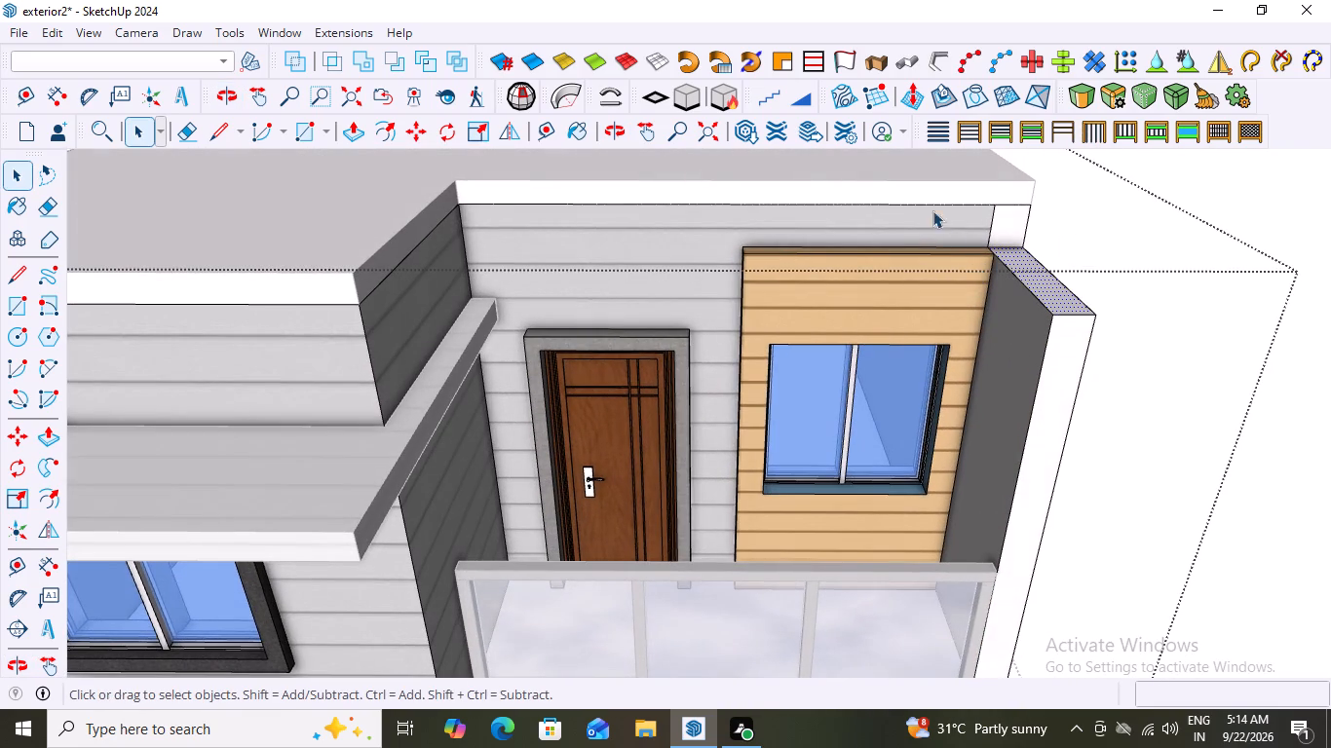
Inside the roof group, extend the slab's recessed front face 3' 10 1/8" over the balcony to the side wall's front end, and close the group.
{"action": "triple_click", "coordinate": [904, 192]}
{"action": "double_click", "coordinate": [904, 192]}
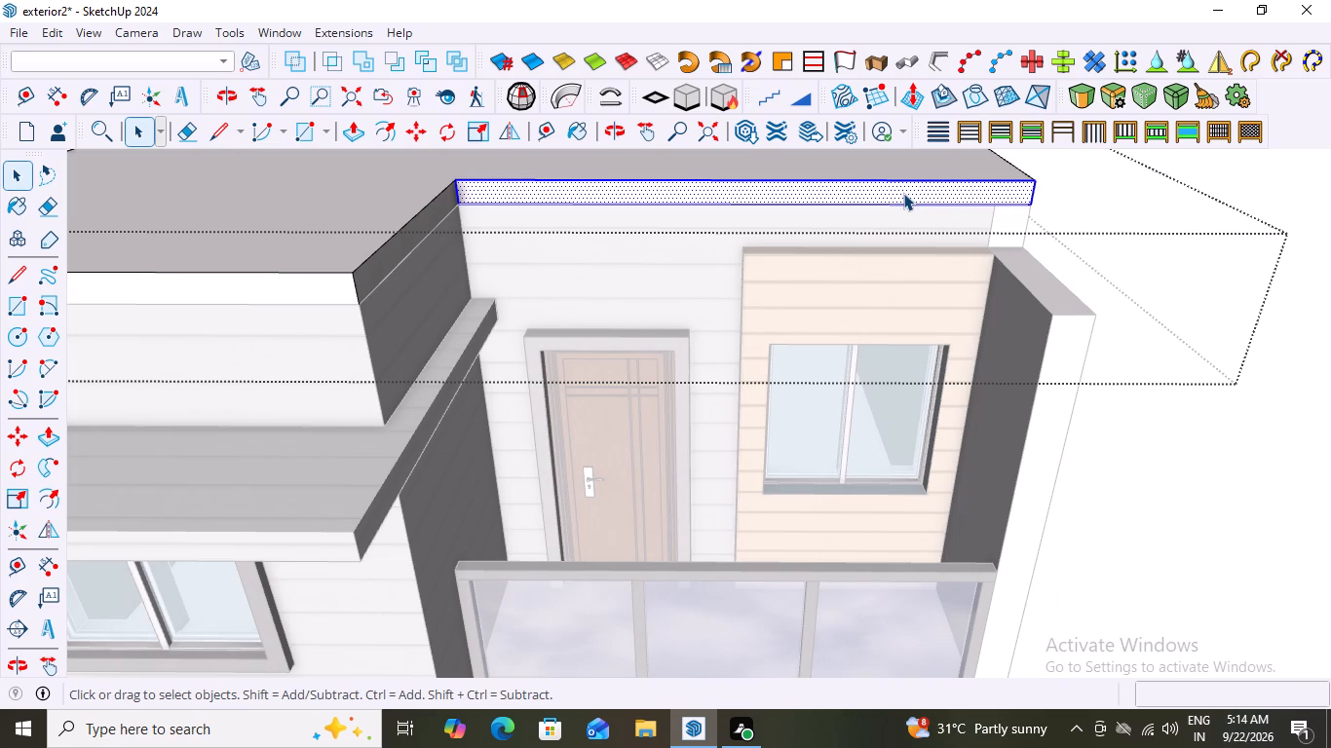
{"action": "key", "text": "p"}
{"action": "left_click", "coordinate": [897, 175]}
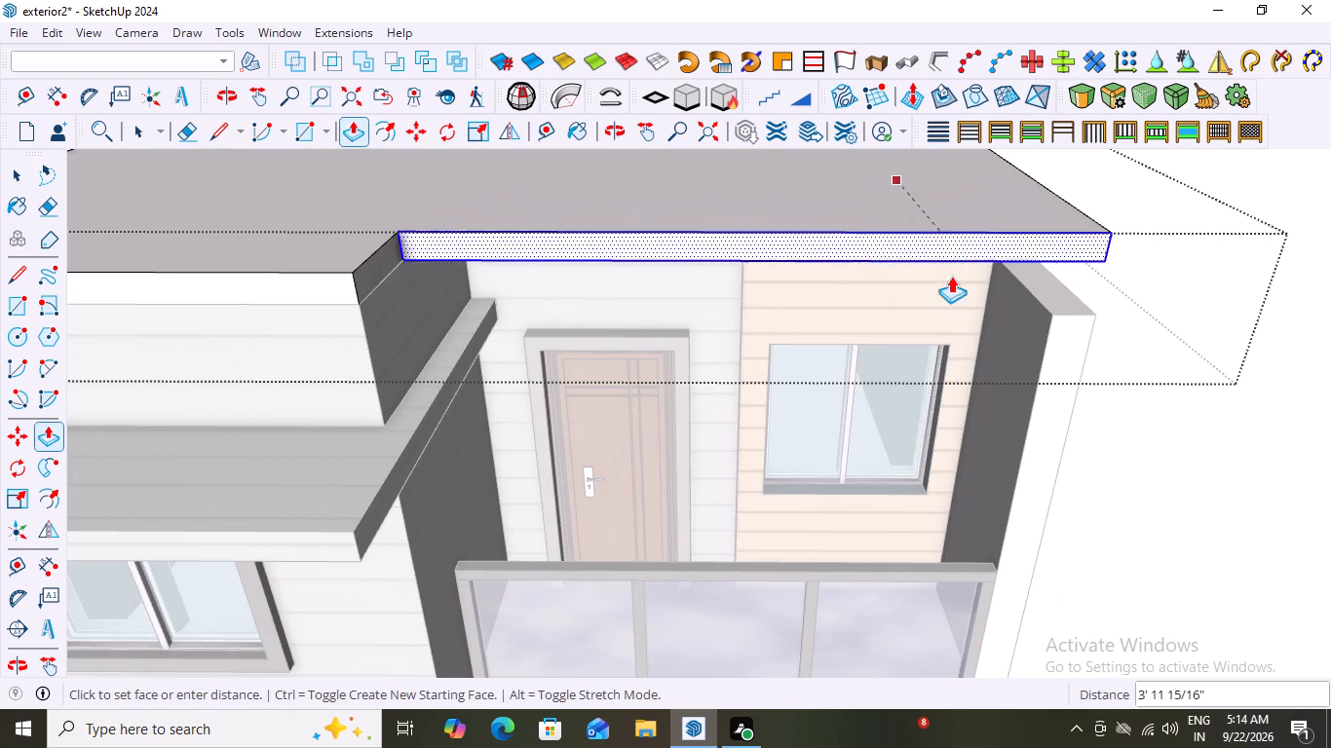
{"action": "scroll", "coordinate": [1051, 287], "scroll_direction": "down", "scroll_amount": 6}
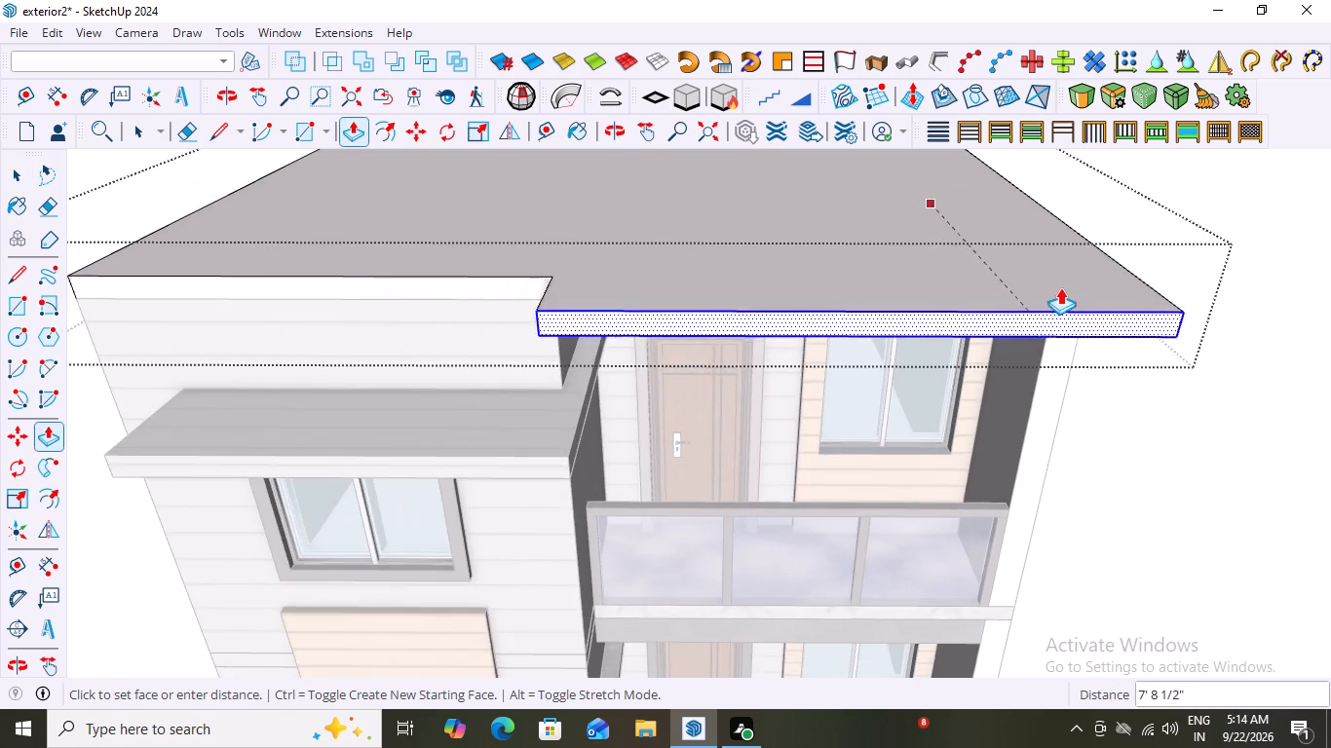
{"action": "middle_click_drag", "start_coordinate": [1060, 287], "coordinate": [701, 216]}
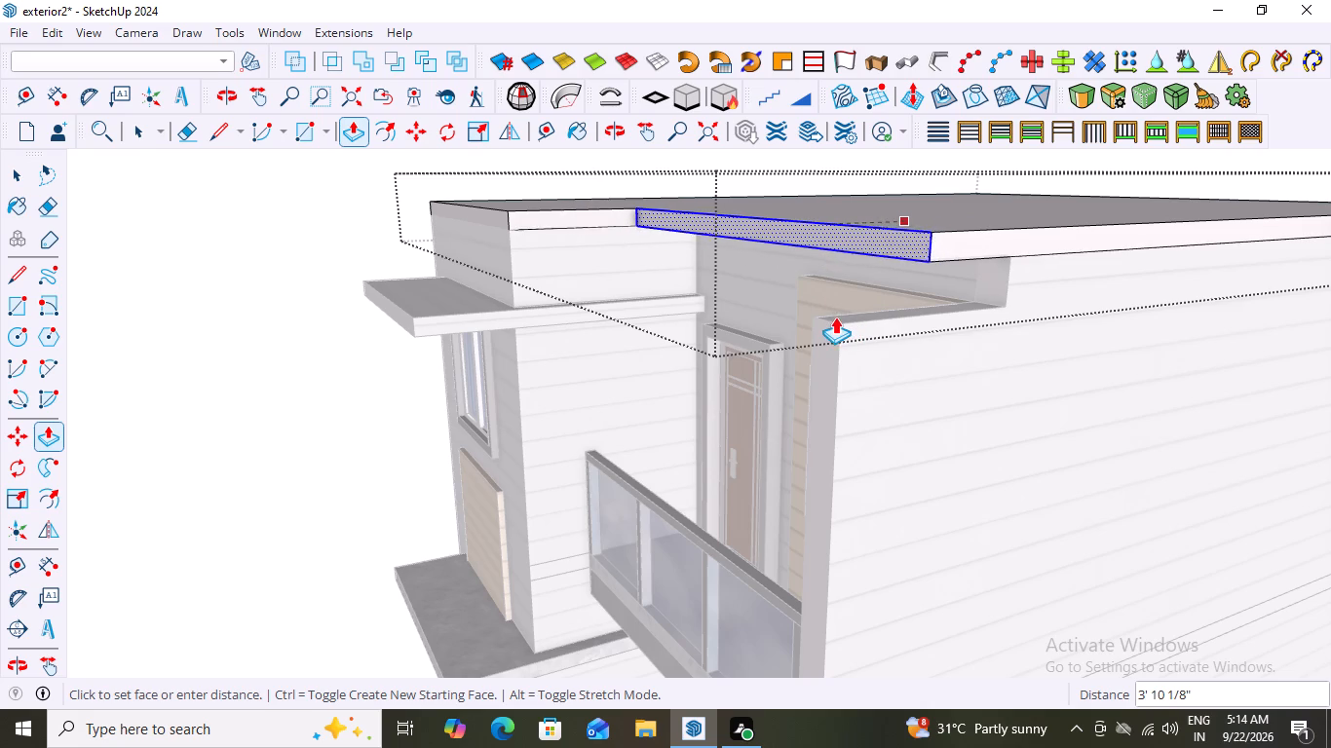
{"action": "left_click", "coordinate": [836, 321]}
{"action": "middle_click_drag", "start_coordinate": [750, 346], "coordinate": [818, 271]}
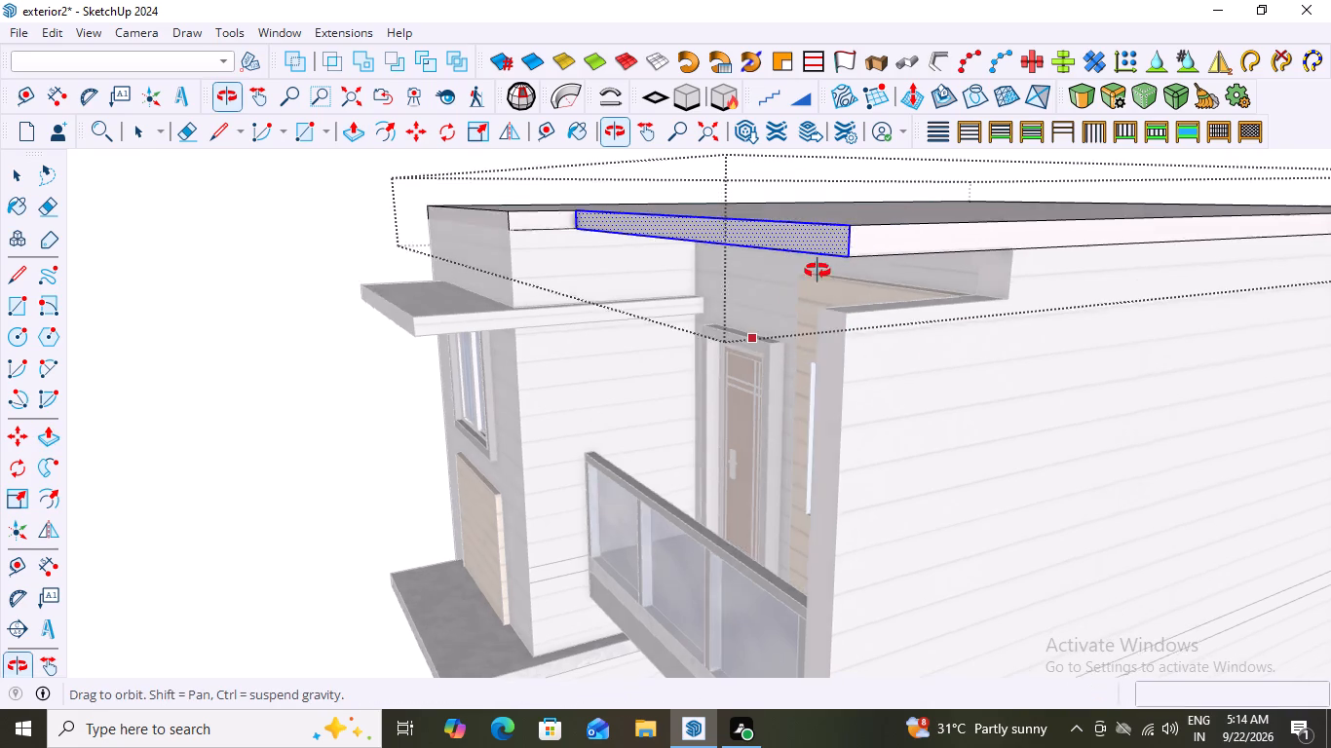
{"action": "middle_click_drag", "start_coordinate": [818, 271], "coordinate": [873, 165]}
{"action": "key", "text": "space"}
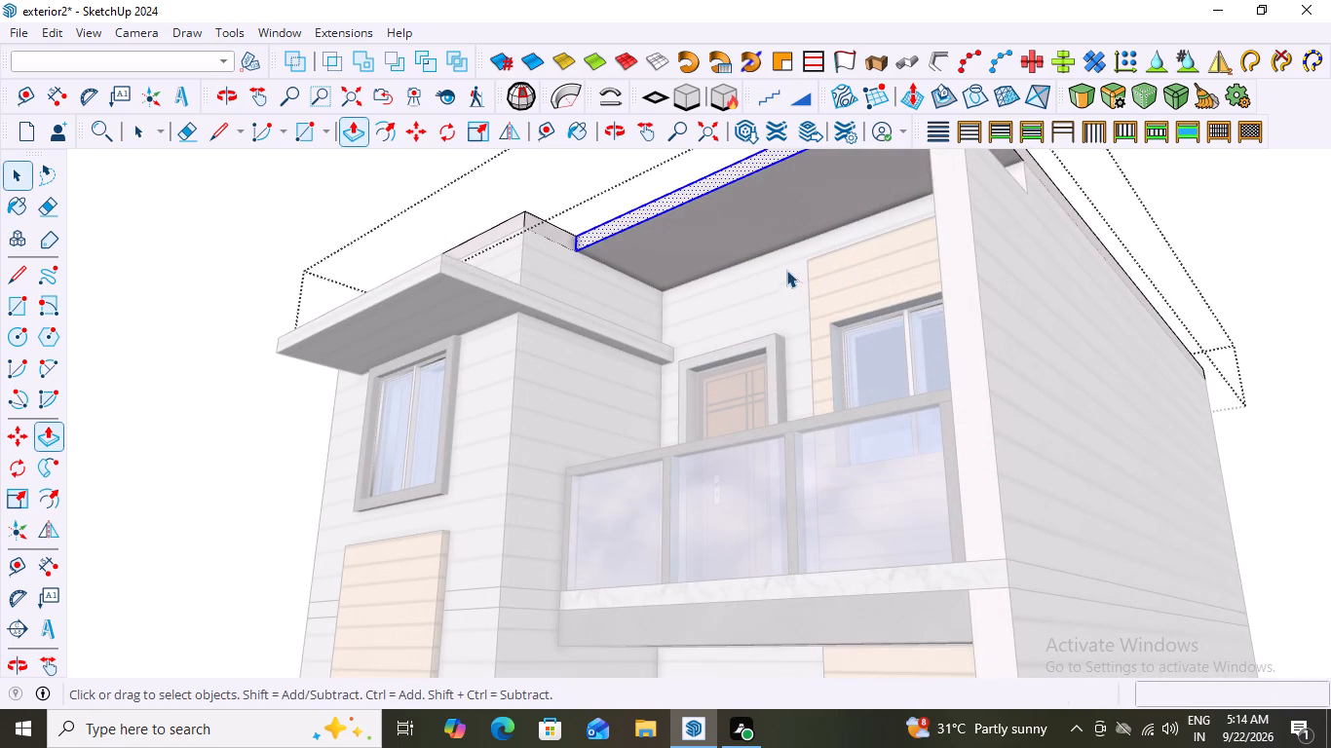
{"action": "middle_click_drag", "start_coordinate": [791, 234], "coordinate": [772, 395]}
{"action": "scroll", "coordinate": [793, 236], "scroll_direction": "down", "scroll_amount": 1}
{"action": "scroll", "coordinate": [791, 364], "scroll_direction": "down", "scroll_amount": 4}
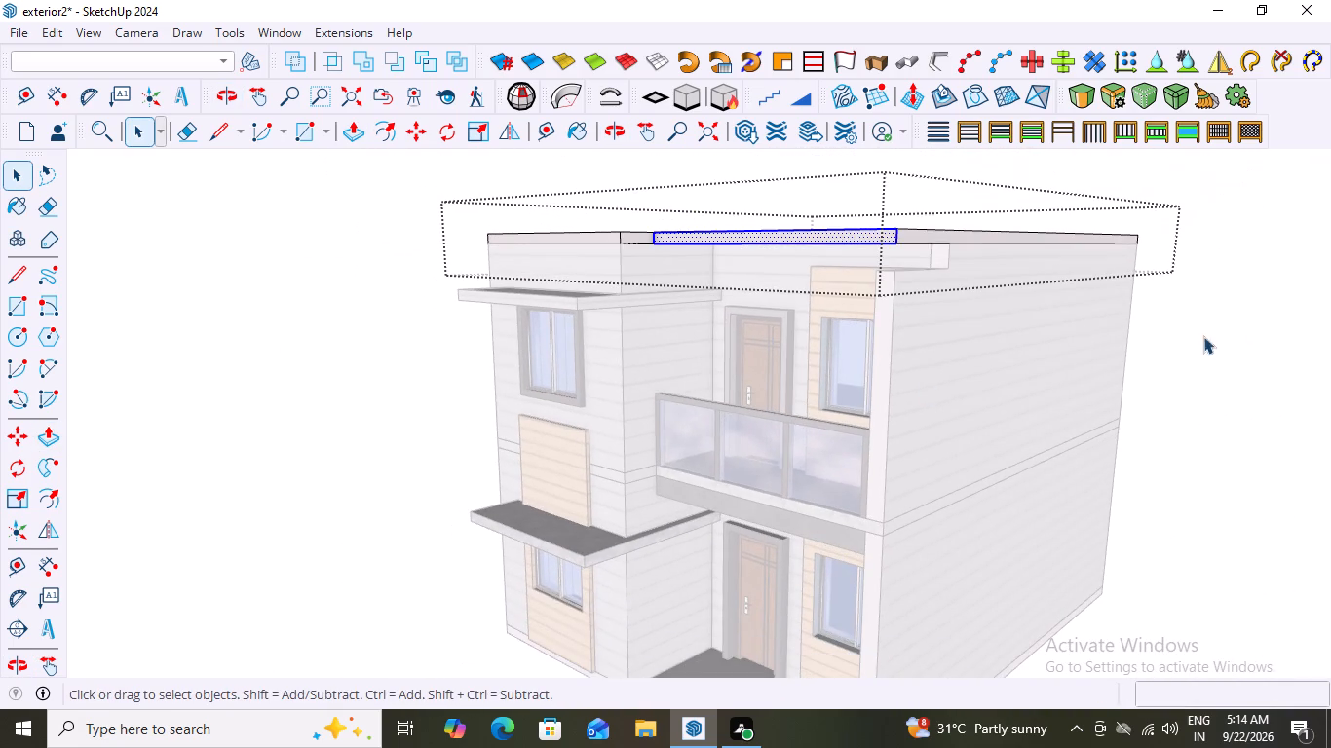
{"action": "left_click", "coordinate": [1251, 296]}
Inside the roof group, examine the extended slab's underside face and the geometry connected to it, and close the group.
{"action": "middle_click_drag", "start_coordinate": [756, 236], "coordinate": [882, 60]}
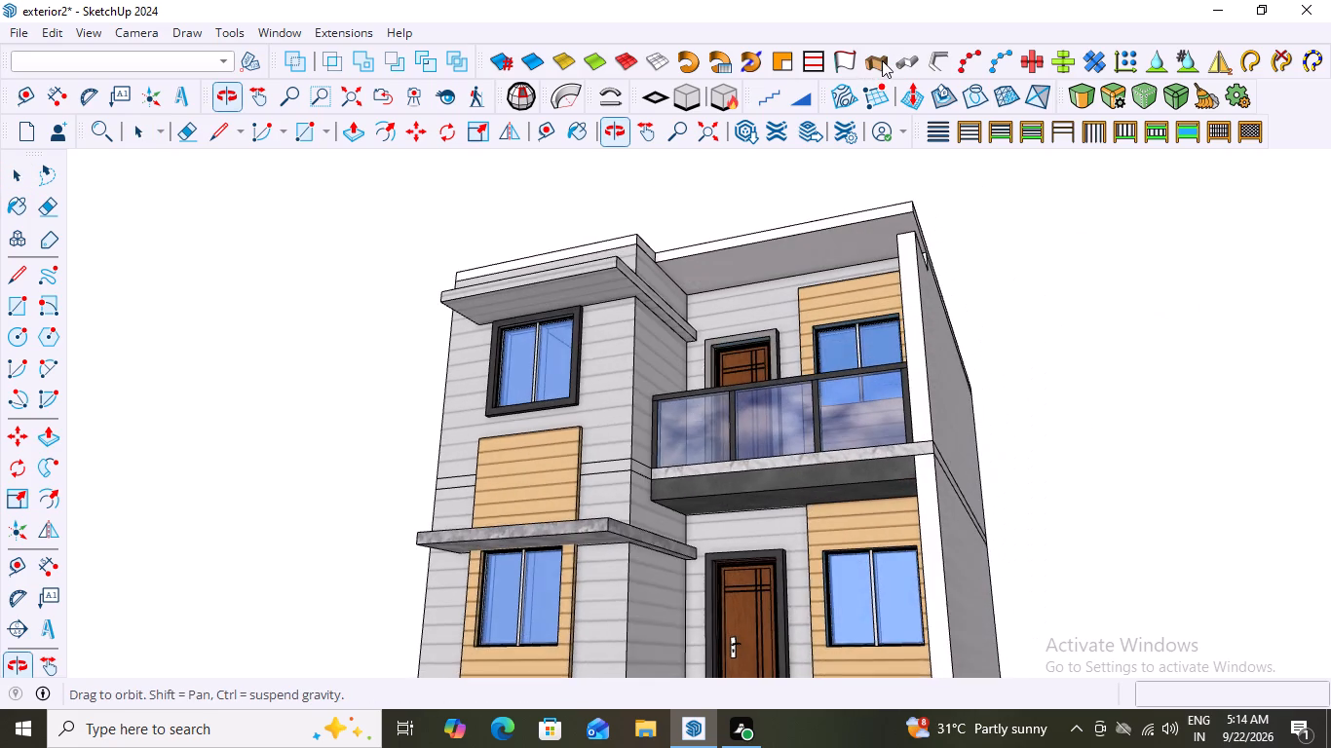
{"action": "scroll", "coordinate": [856, 204], "scroll_direction": "up", "scroll_amount": 4}
{"action": "left_click", "coordinate": [857, 243]}
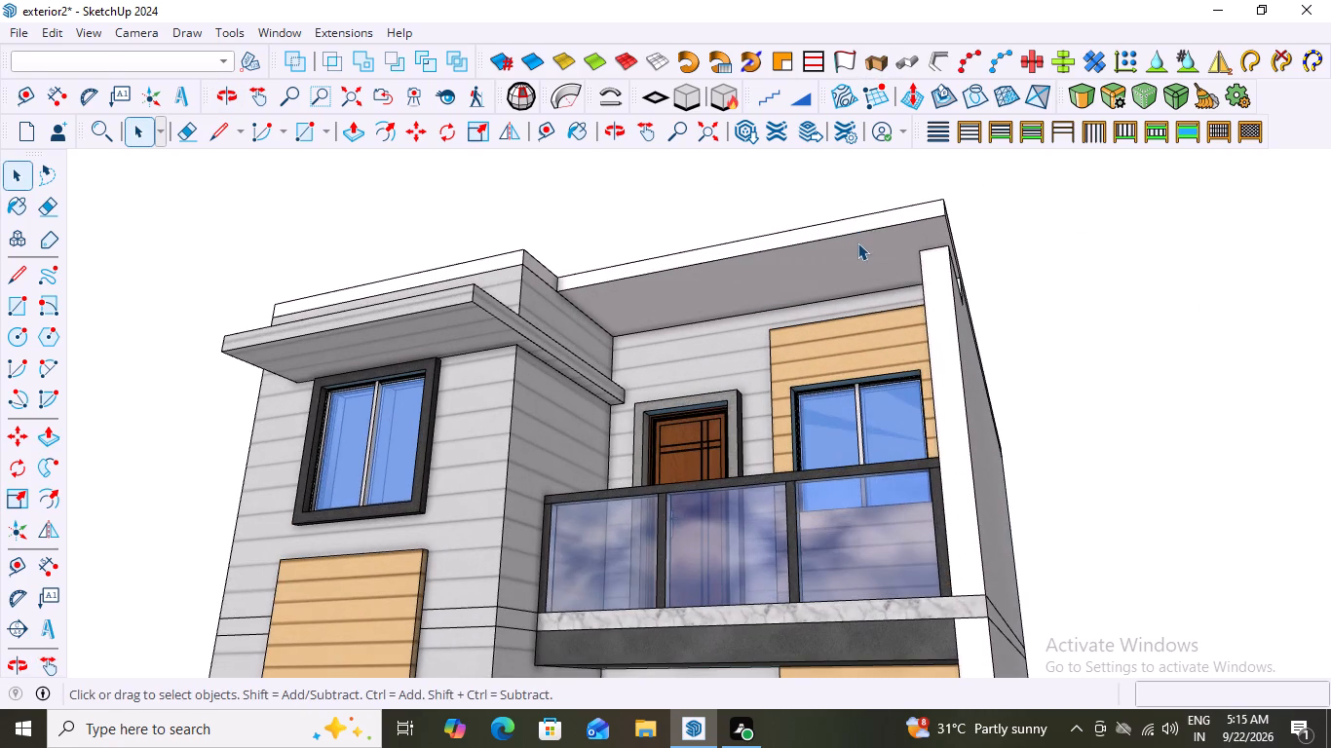
{"action": "double_click", "coordinate": [859, 253]}
{"action": "double_click", "coordinate": [859, 259]}
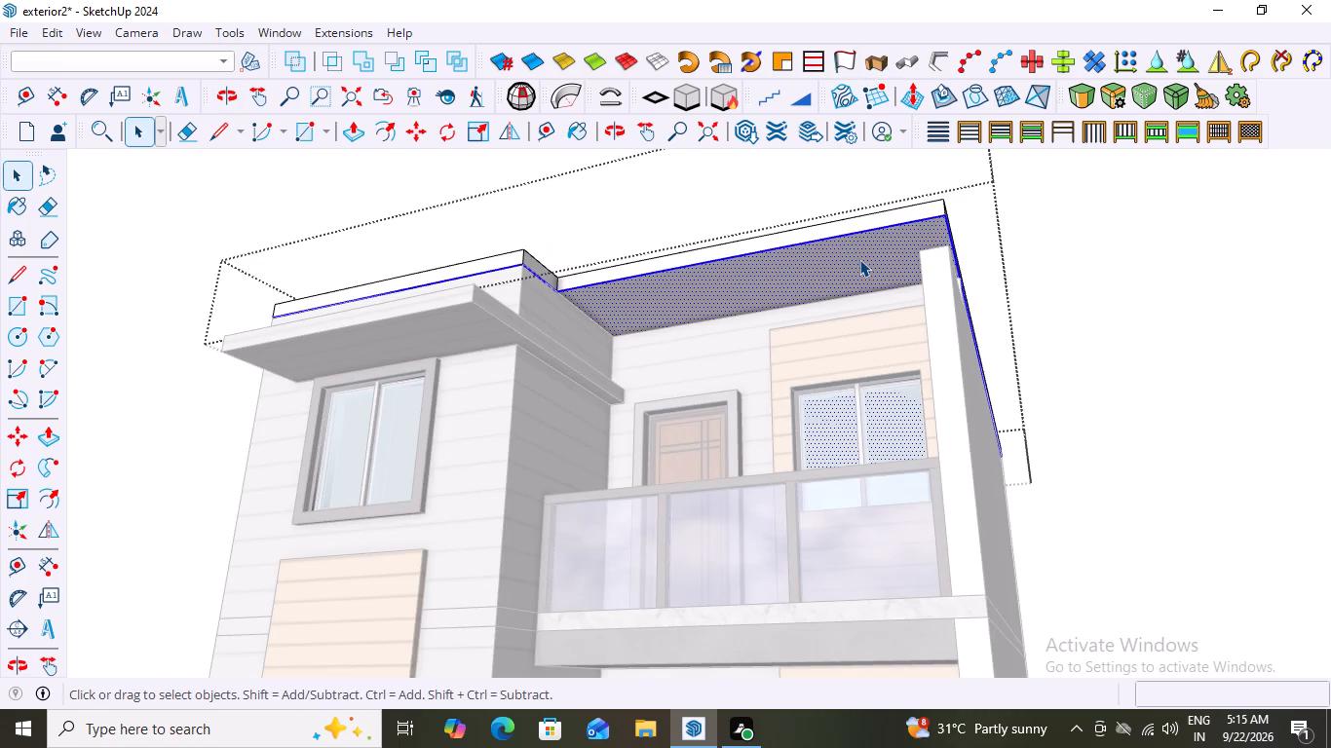
{"action": "triple_click", "coordinate": [859, 259]}
{"action": "left_click", "coordinate": [859, 259]}
{"action": "middle_click_drag", "start_coordinate": [885, 255], "coordinate": [785, 393]}
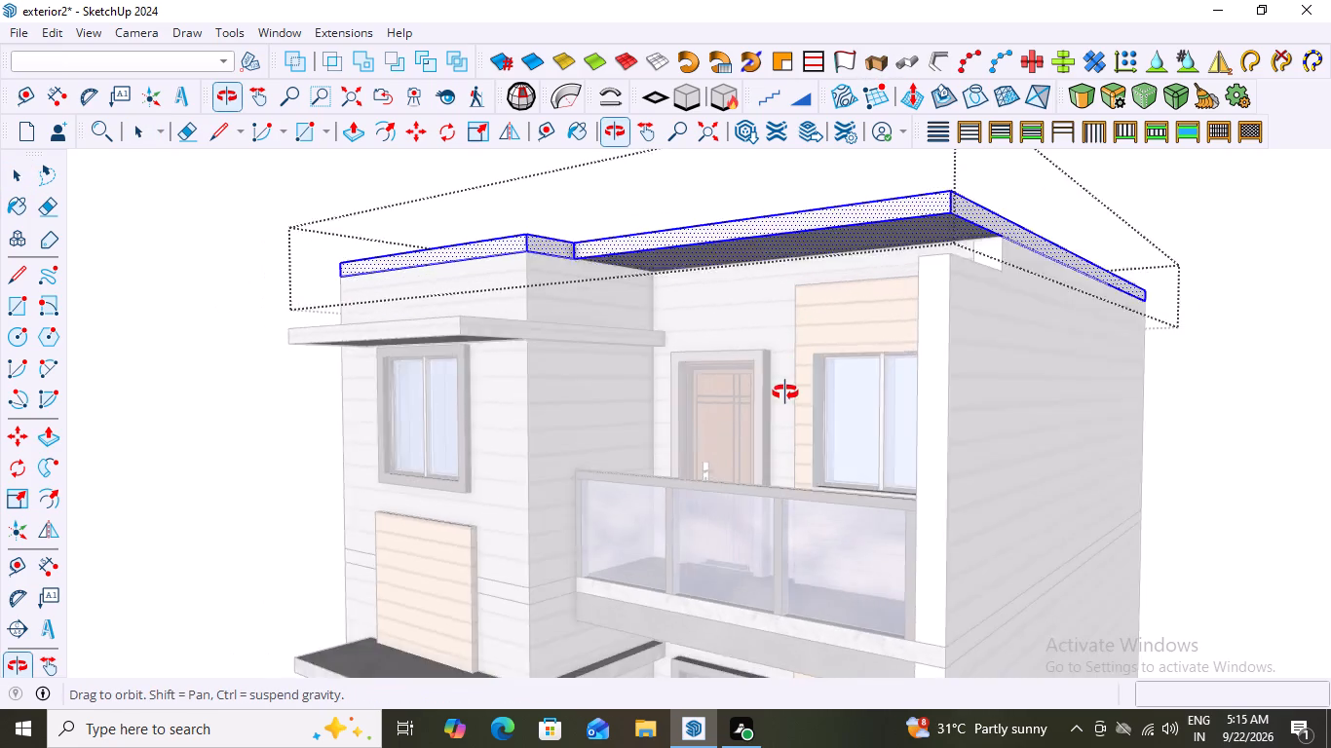
{"action": "middle_click_drag", "start_coordinate": [785, 393], "coordinate": [954, 275]}
{"action": "double_click", "coordinate": [867, 265]}
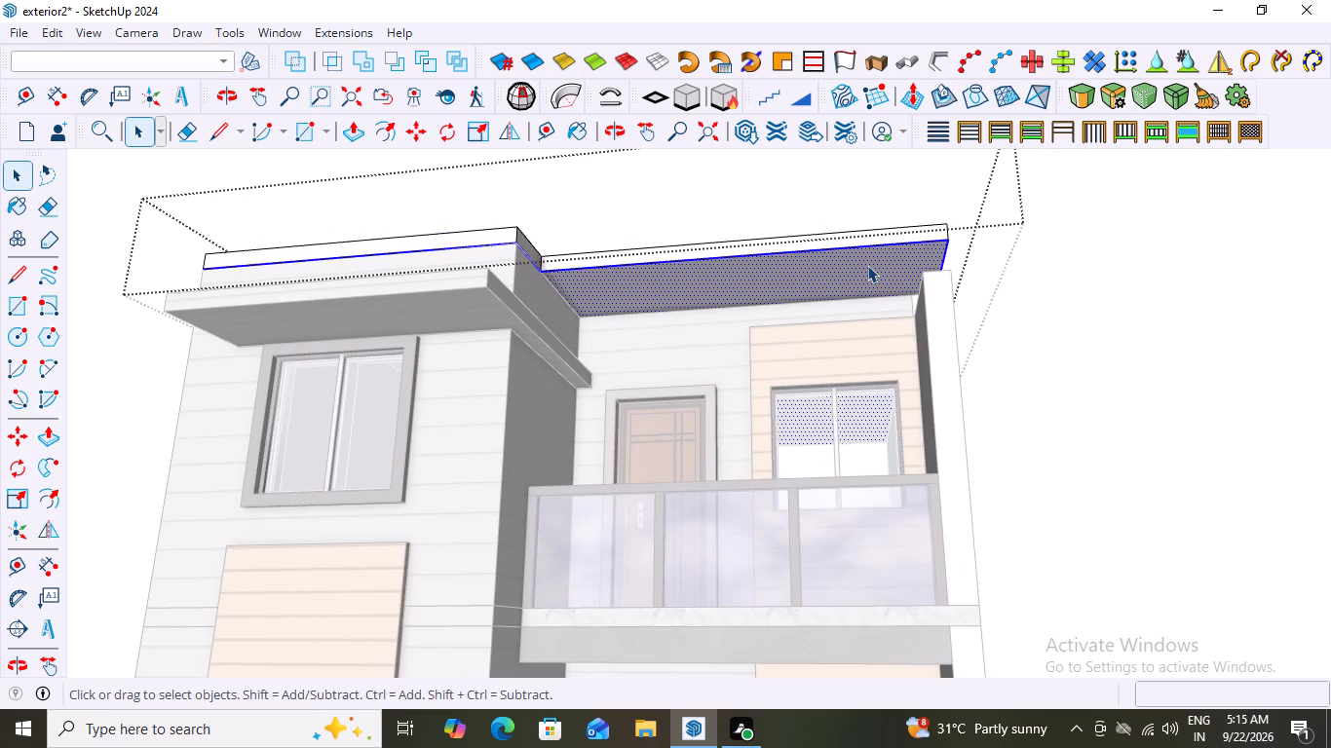
{"action": "key", "text": "space"}
{"action": "left_click", "coordinate": [1134, 245]}
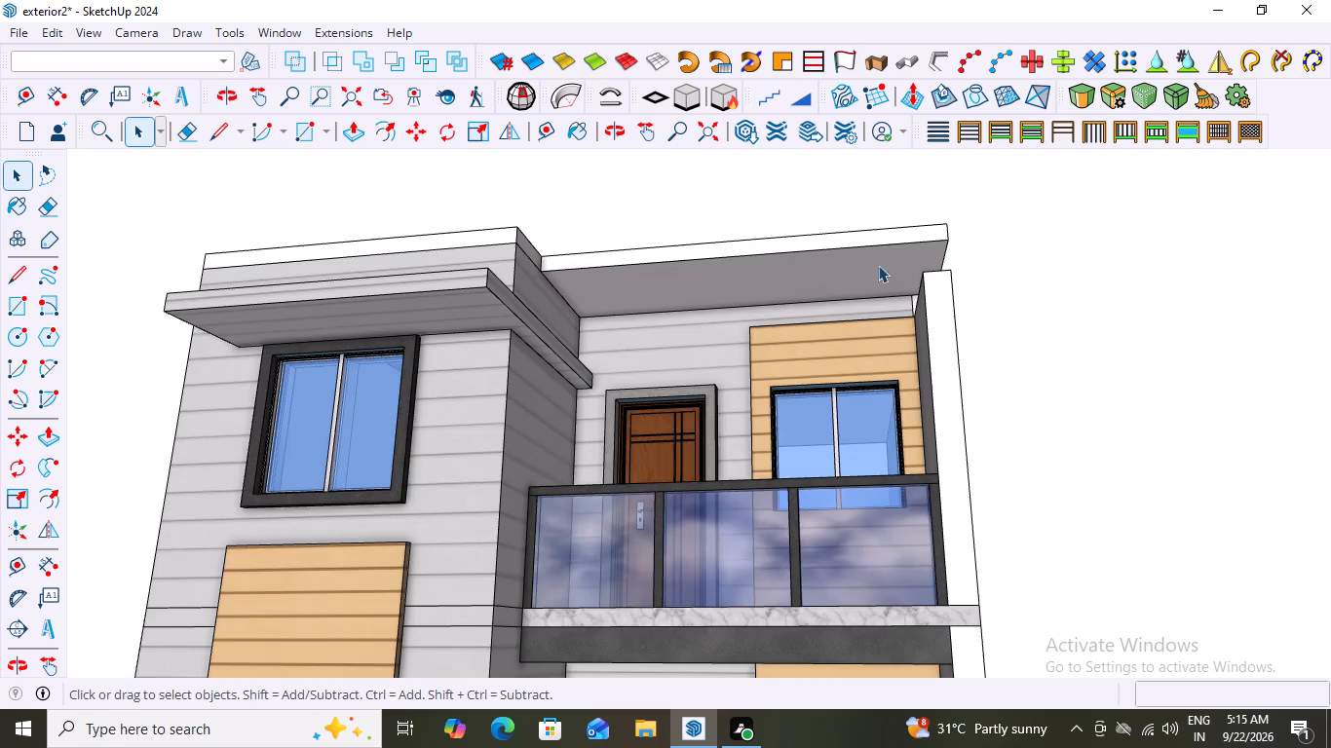
Inside the roof group, draw a 12' by 3' 10 1/8" rectangle on the slab's underside over the balcony, from corner to corner.
{"action": "middle_click_drag", "start_coordinate": [642, 265], "coordinate": [665, 173]}
{"action": "double_click", "coordinate": [643, 294]}
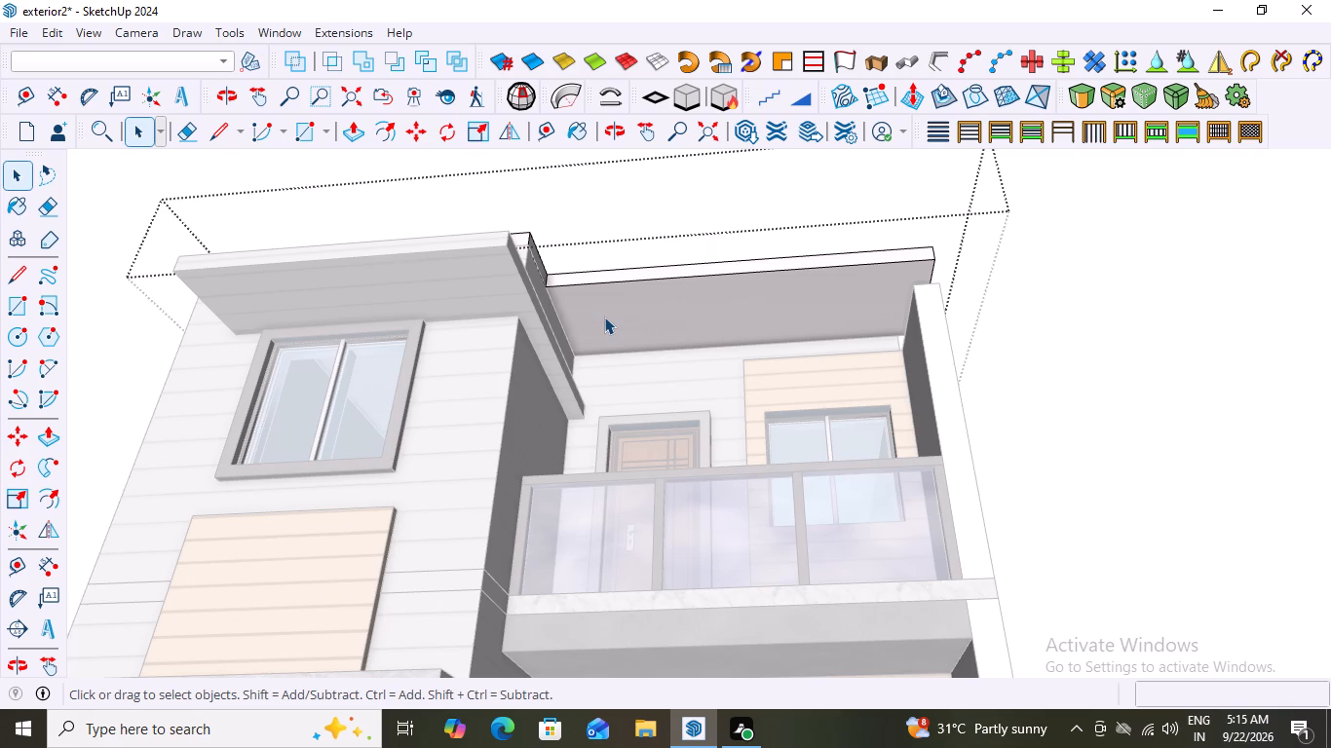
{"action": "key", "text": "r"}
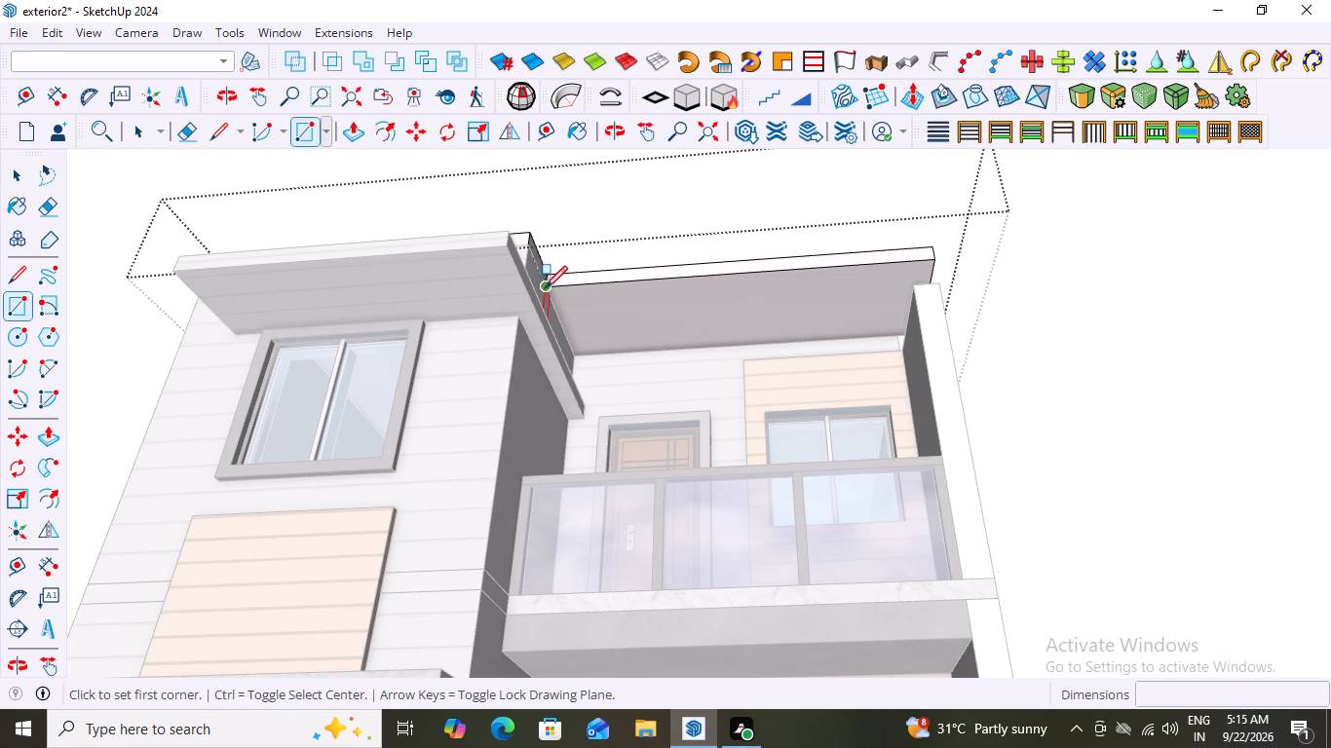
{"action": "left_click", "coordinate": [548, 290]}
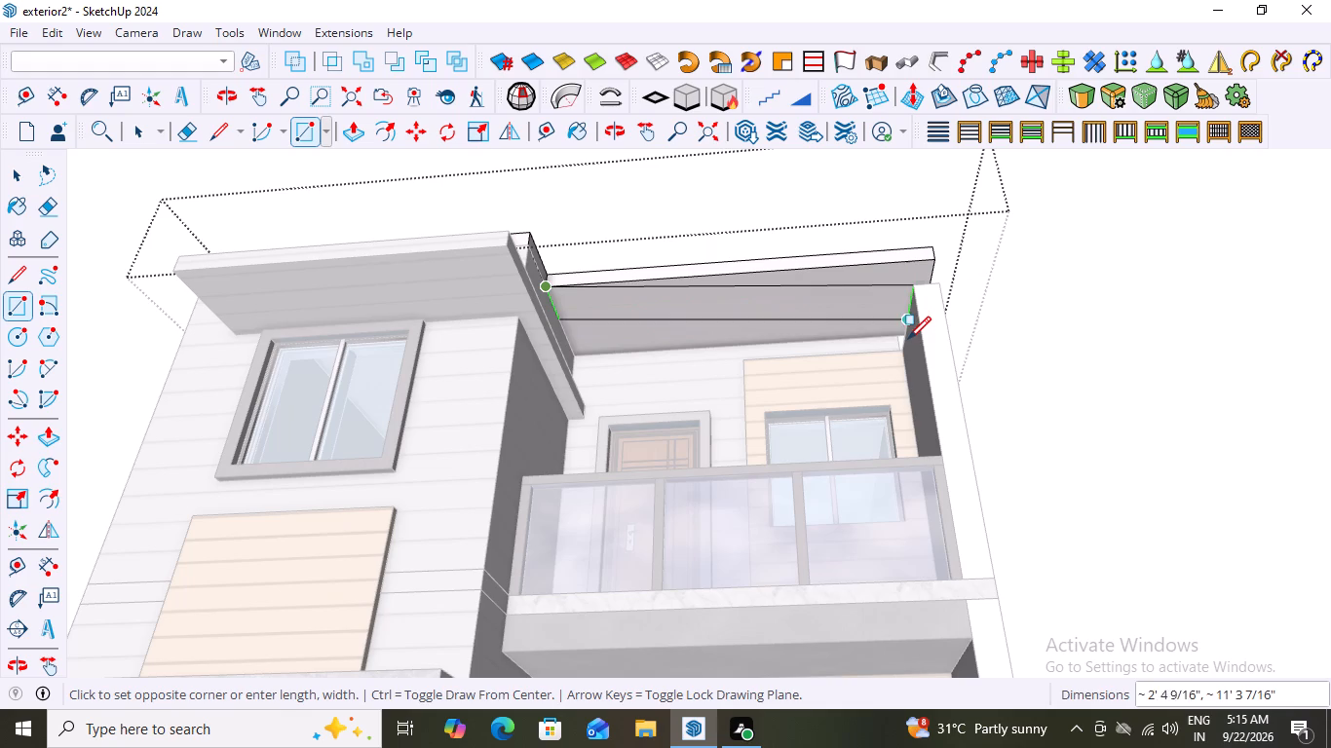
{"action": "middle_click_drag", "start_coordinate": [909, 335], "coordinate": [870, 475]}
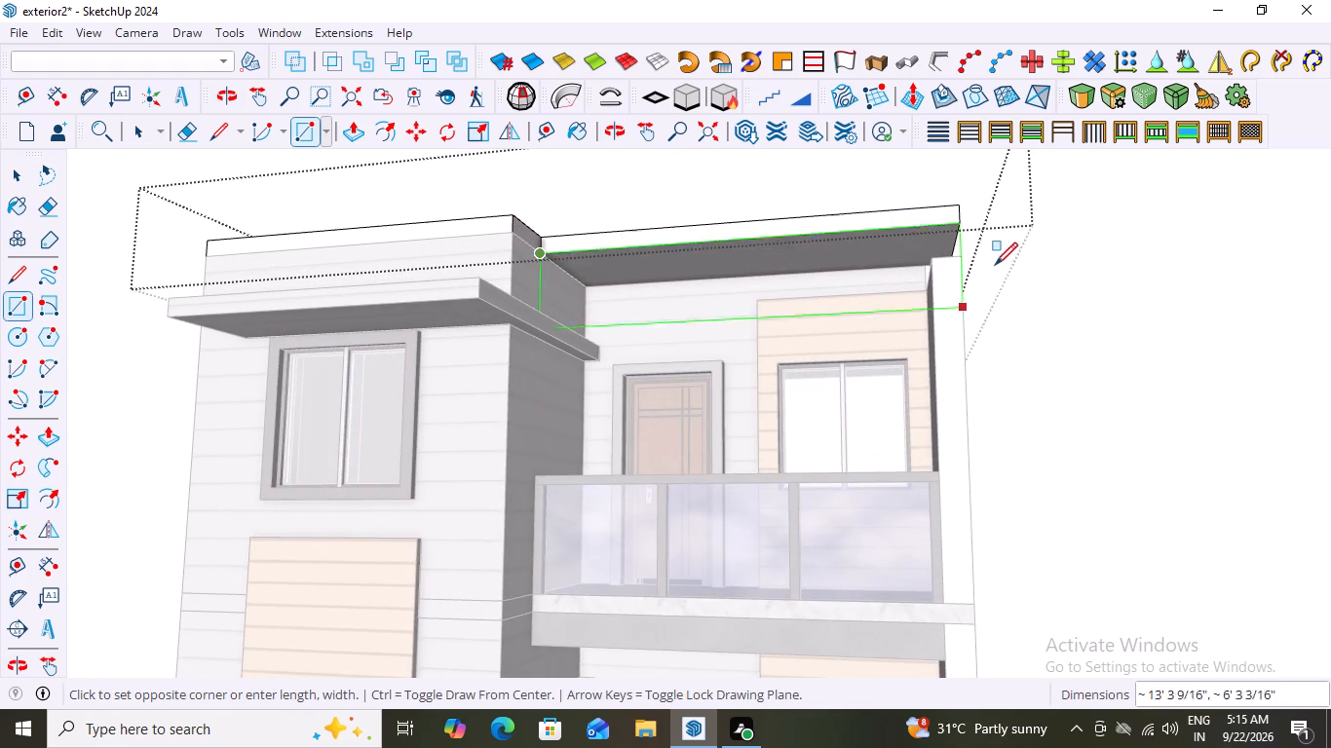
{"action": "middle_click_drag", "start_coordinate": [955, 266], "coordinate": [905, 320]}
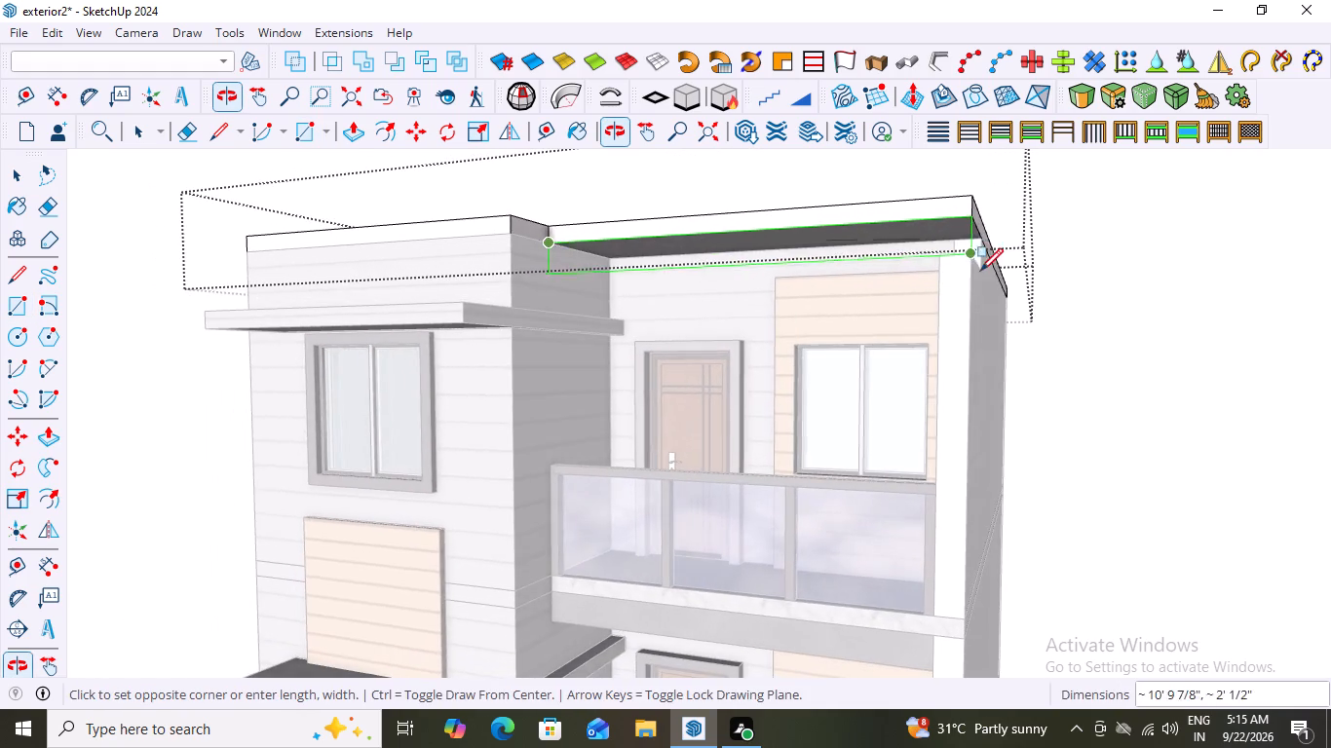
{"action": "scroll", "coordinate": [981, 249], "scroll_direction": "up", "scroll_amount": 8}
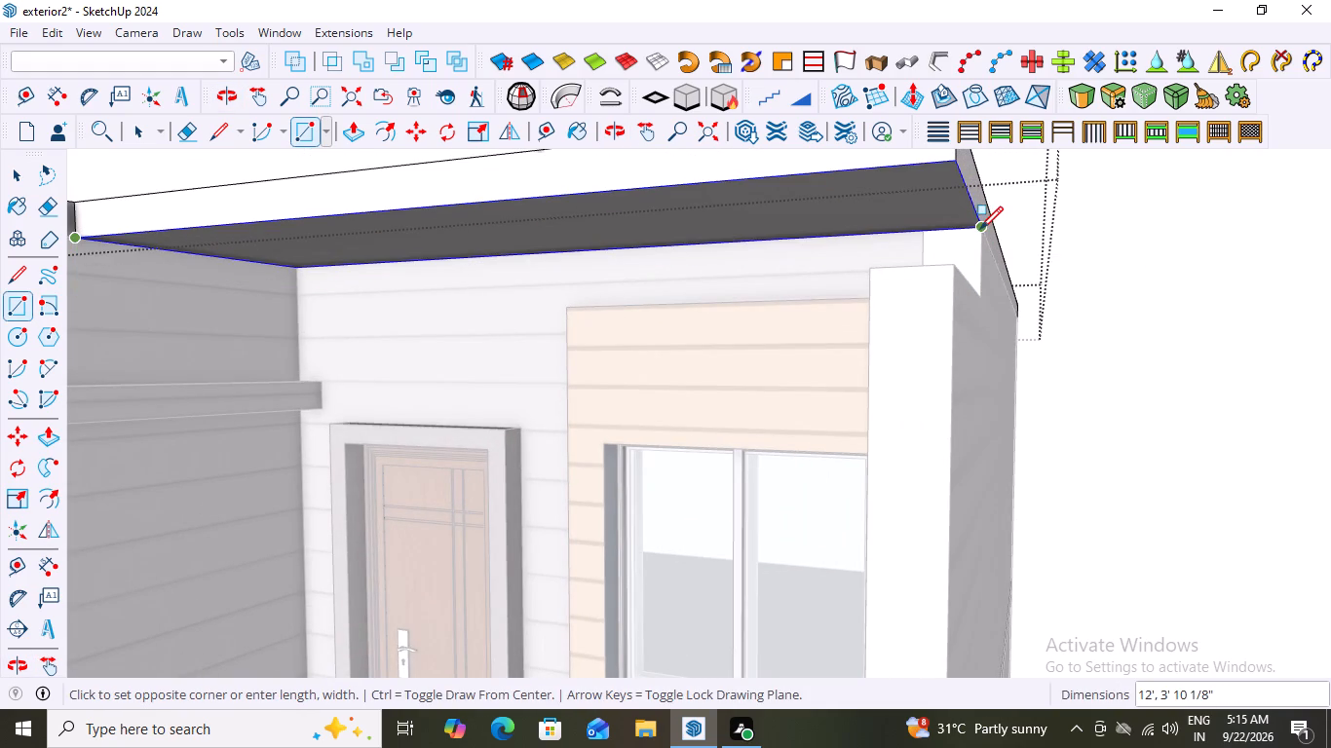
{"action": "left_click", "coordinate": [980, 227]}
{"action": "key", "text": "space"}
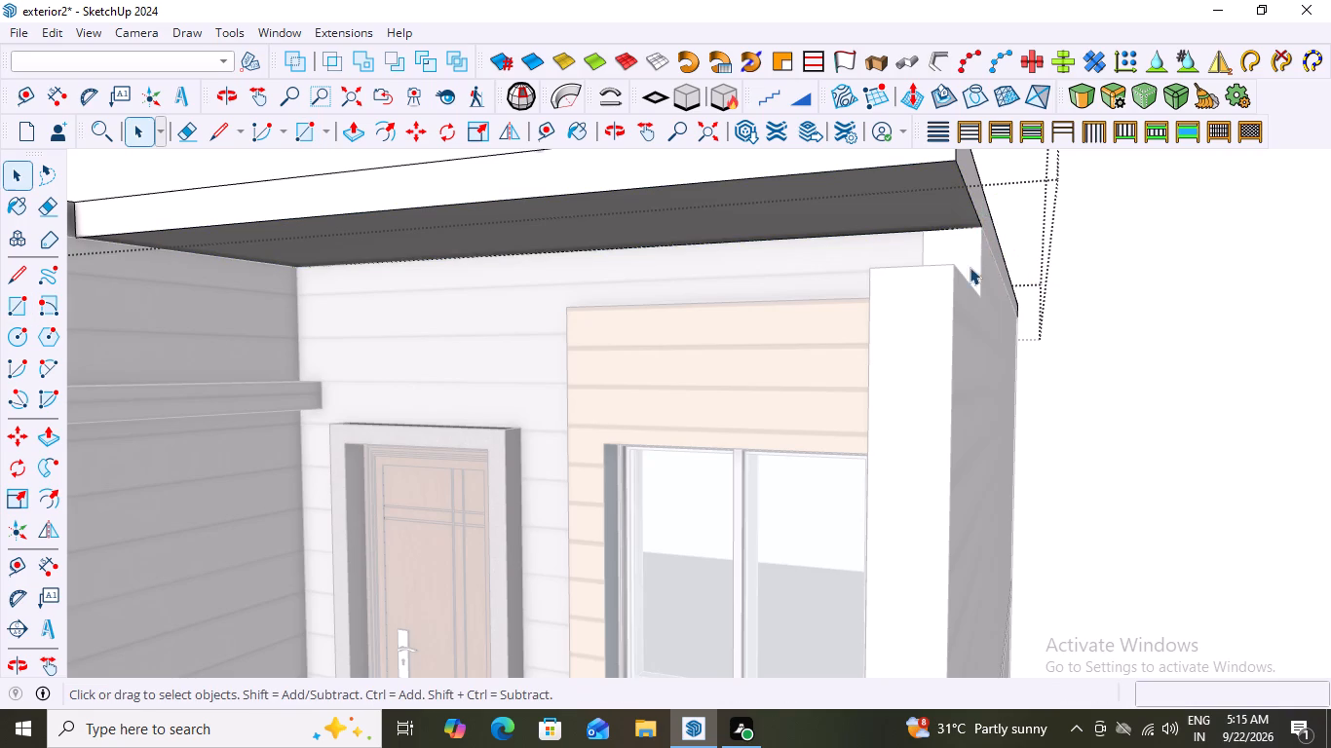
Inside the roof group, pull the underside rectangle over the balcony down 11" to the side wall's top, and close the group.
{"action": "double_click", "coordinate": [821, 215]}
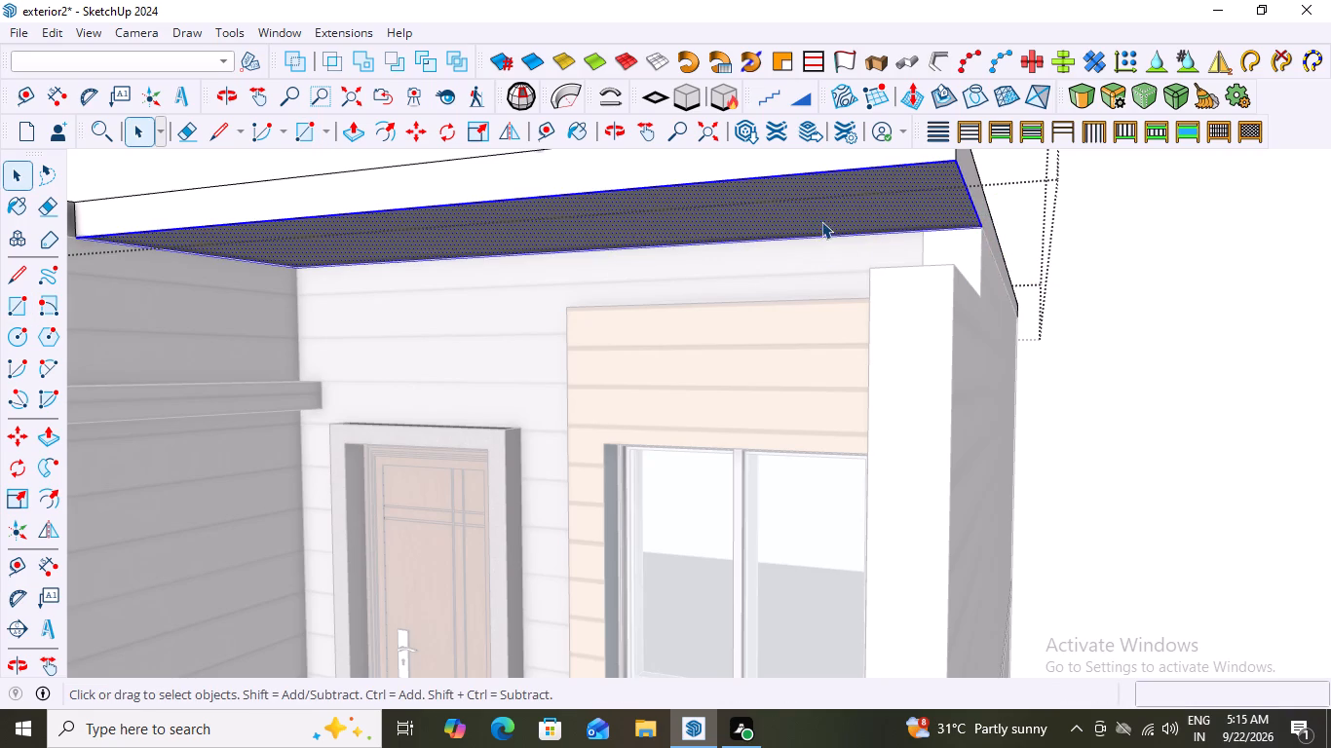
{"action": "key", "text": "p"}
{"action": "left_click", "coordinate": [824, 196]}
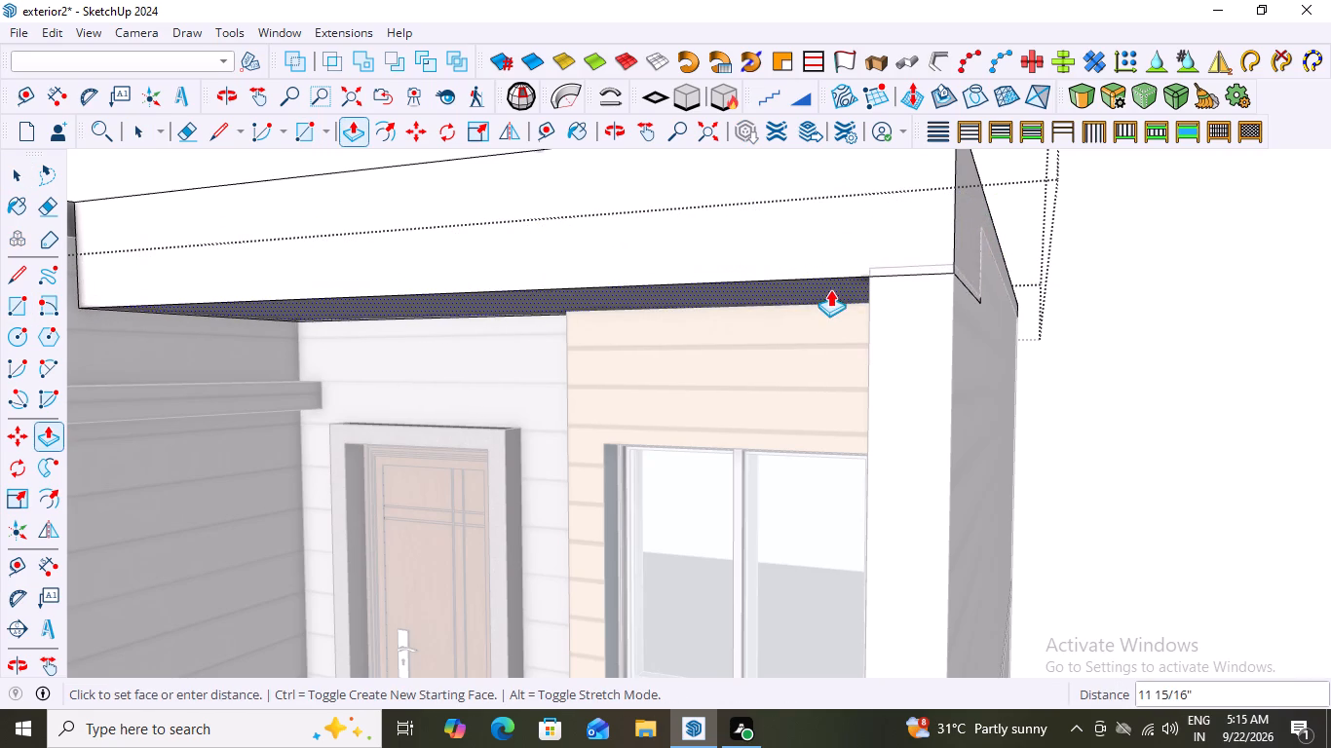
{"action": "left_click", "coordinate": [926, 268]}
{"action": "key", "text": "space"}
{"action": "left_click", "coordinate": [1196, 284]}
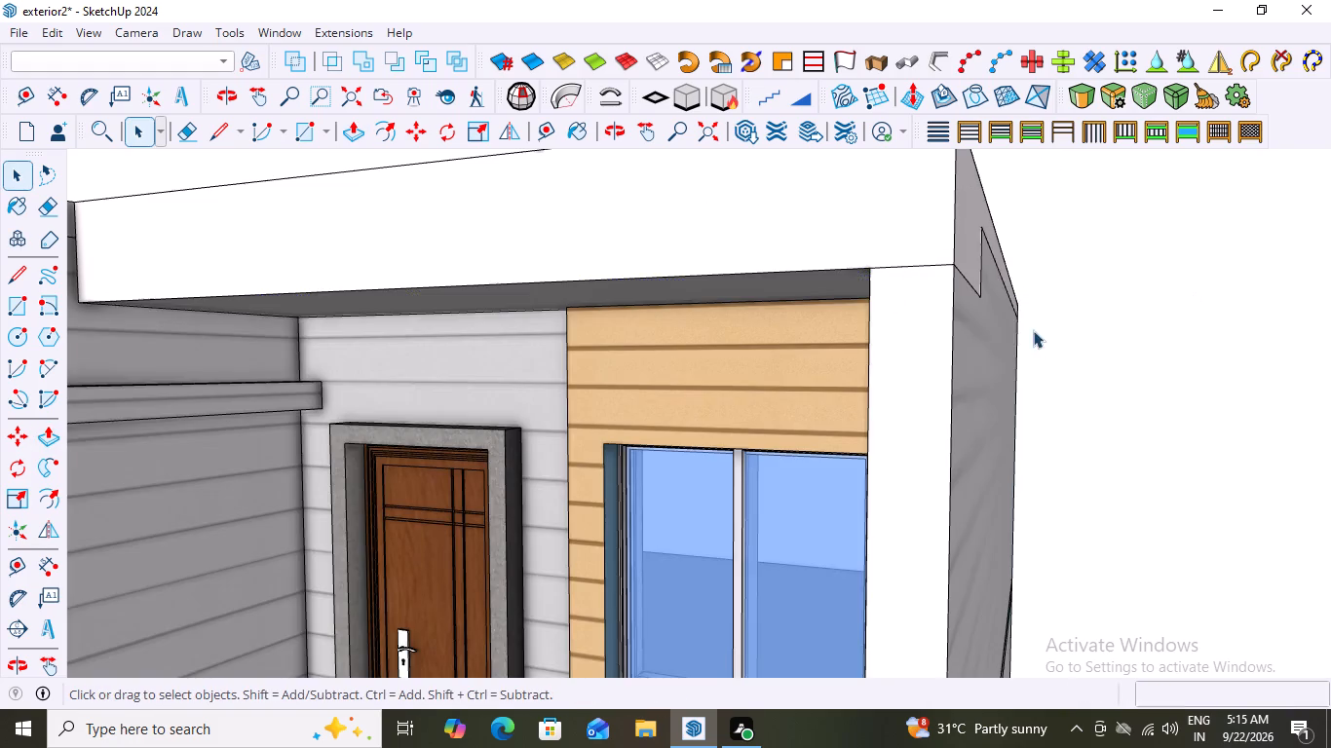
Examine the deepened balcony roof slab against the side wall and front facade from the side, front, above and below.
{"action": "middle_click_drag", "start_coordinate": [927, 348], "coordinate": [668, 361]}
{"action": "scroll", "coordinate": [726, 338], "scroll_direction": "down", "scroll_amount": 7}
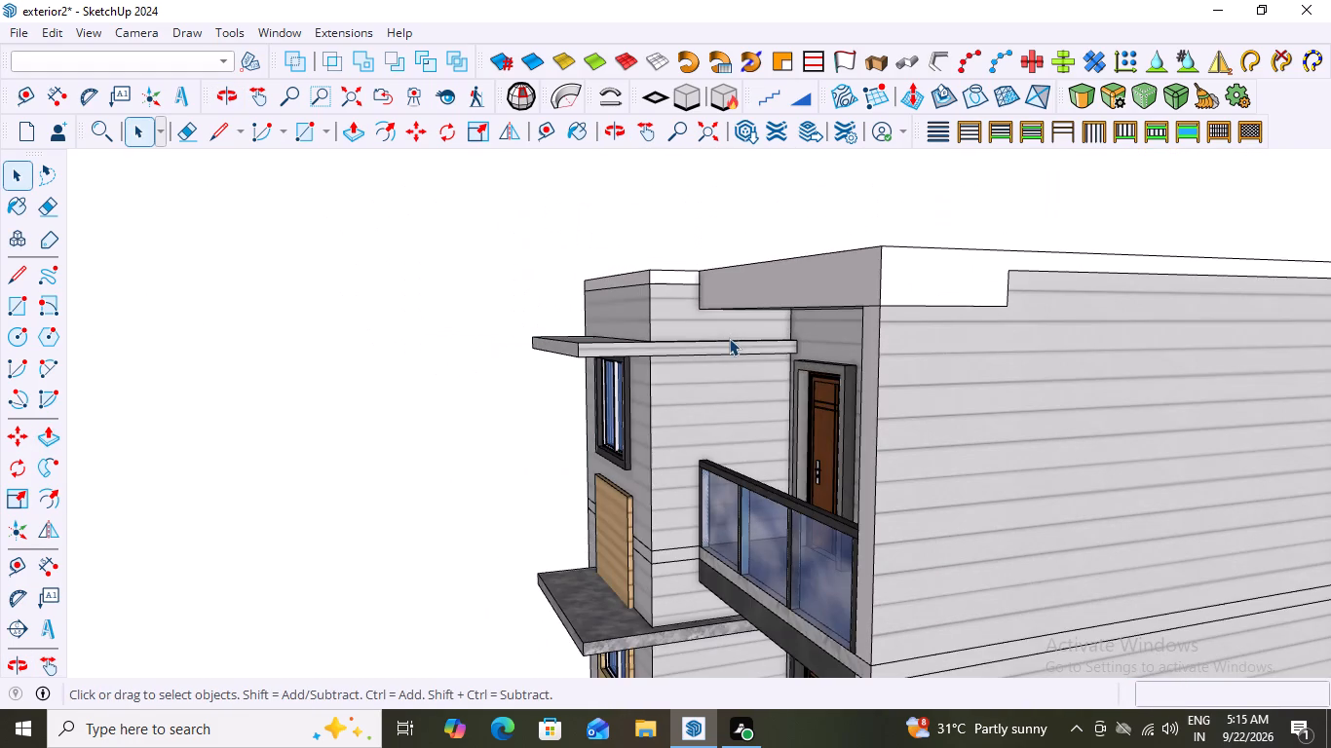
{"action": "scroll", "coordinate": [729, 338], "scroll_direction": "down", "scroll_amount": 6}
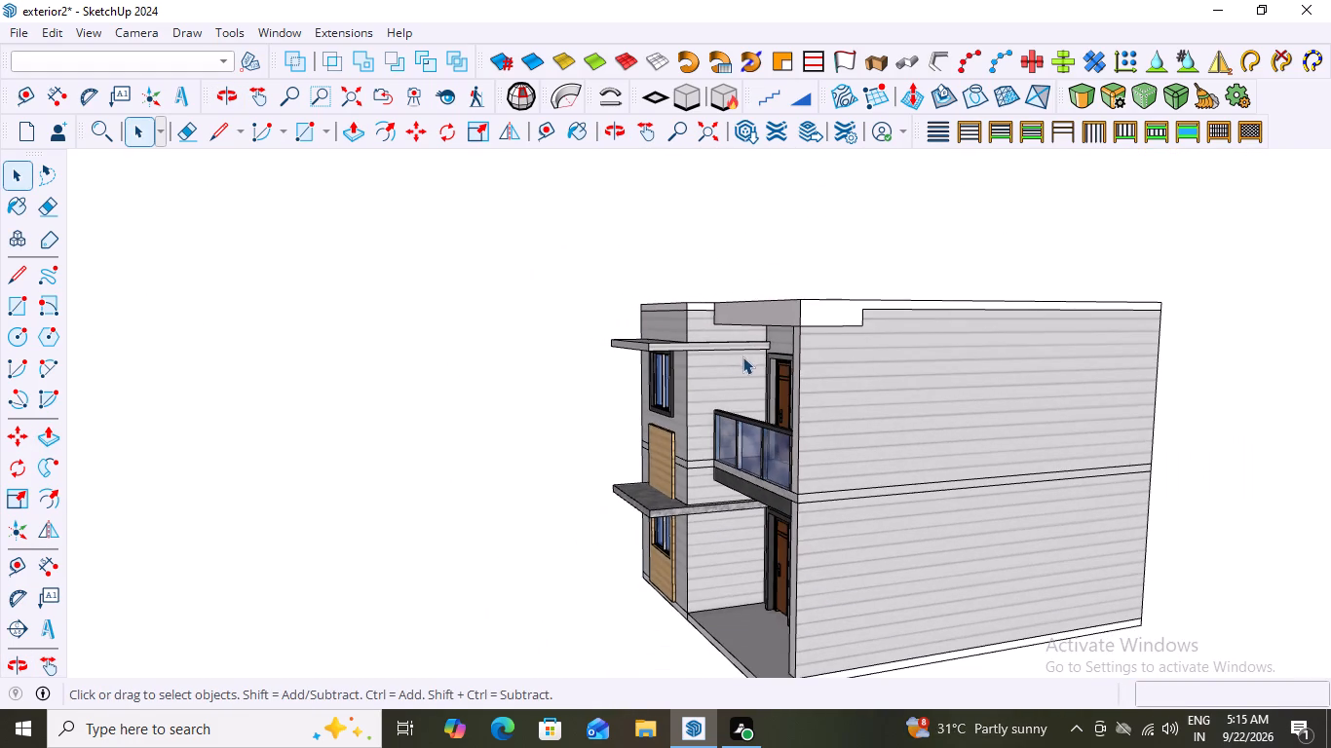
{"action": "middle_click_drag", "start_coordinate": [753, 360], "coordinate": [1123, 206]}
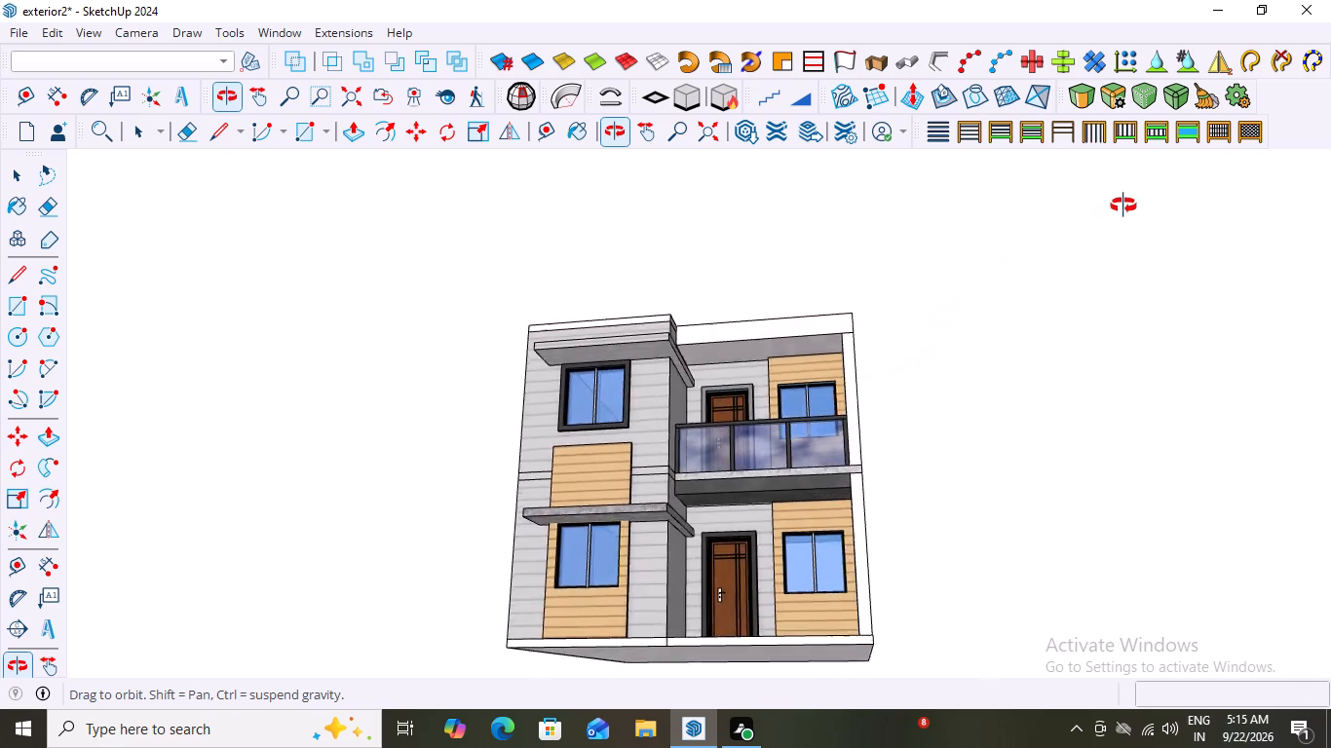
{"action": "middle_click_drag", "start_coordinate": [1123, 206], "coordinate": [1122, 351]}
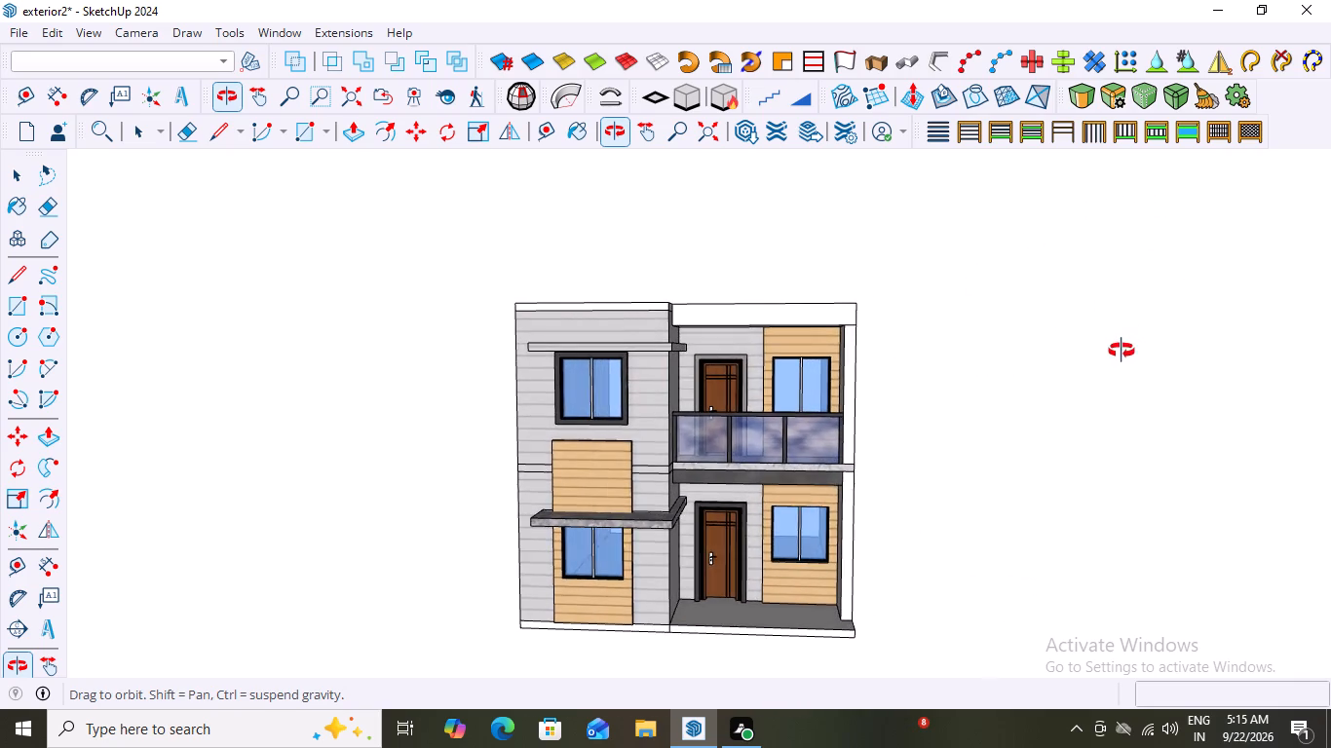
{"action": "middle_click_drag", "start_coordinate": [1122, 351], "coordinate": [1120, 352]}
{"action": "scroll", "coordinate": [738, 312], "scroll_direction": "up", "scroll_amount": 9}
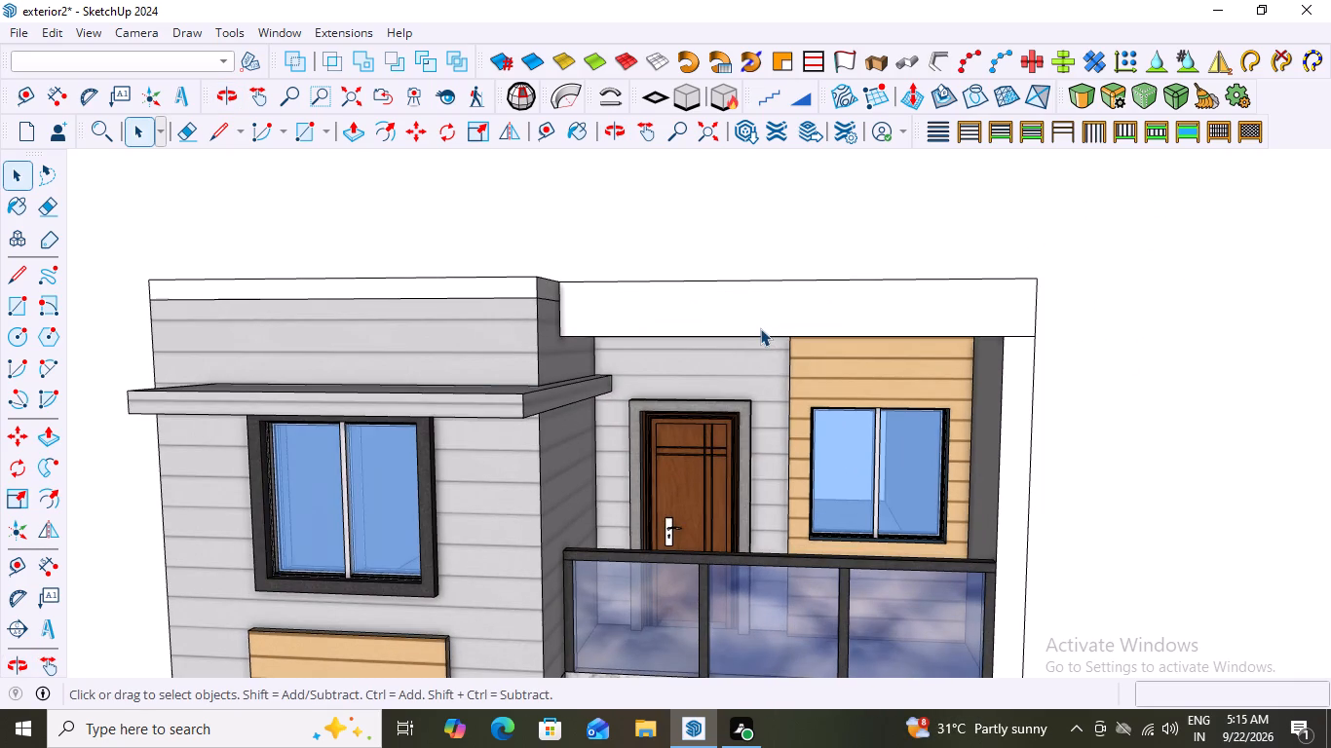
{"action": "scroll", "coordinate": [760, 328], "scroll_direction": "down", "scroll_amount": 3}
{"action": "middle_click_drag", "start_coordinate": [749, 325], "coordinate": [752, 448]}
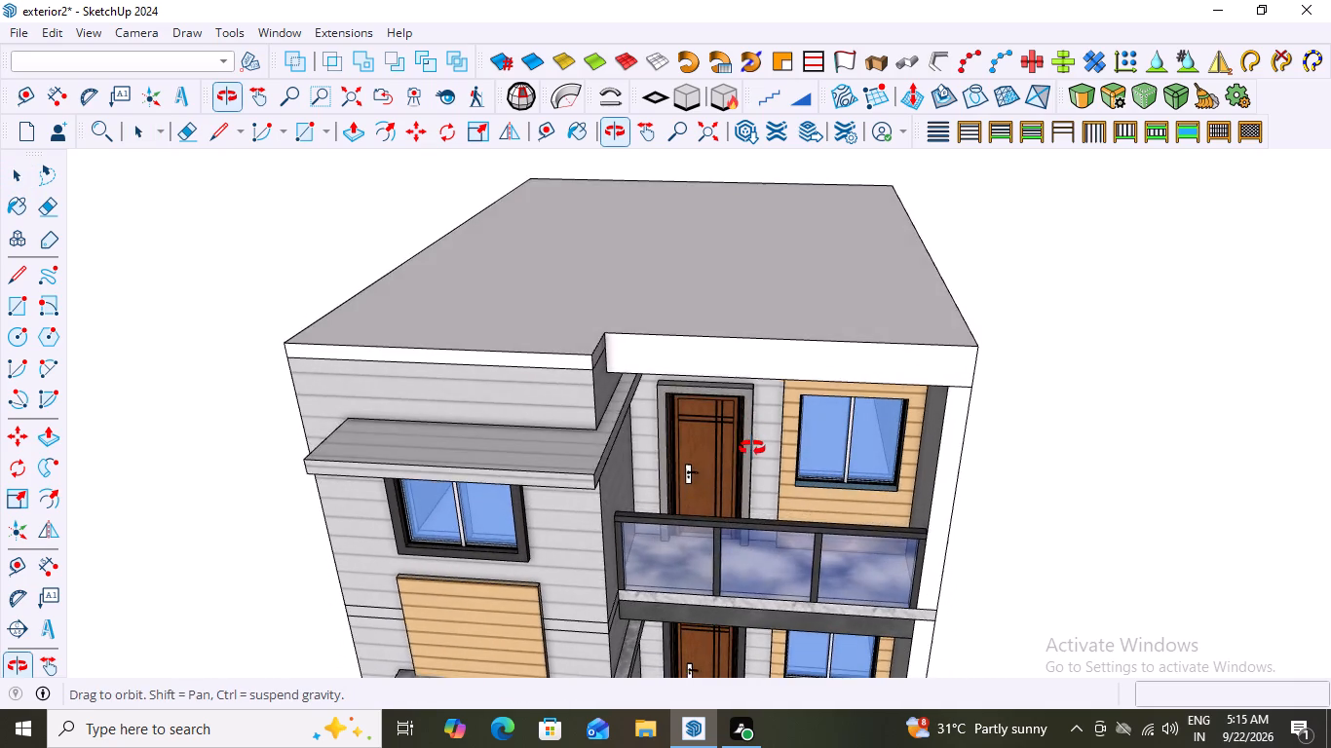
{"action": "middle_click_drag", "start_coordinate": [752, 448], "coordinate": [687, 230]}
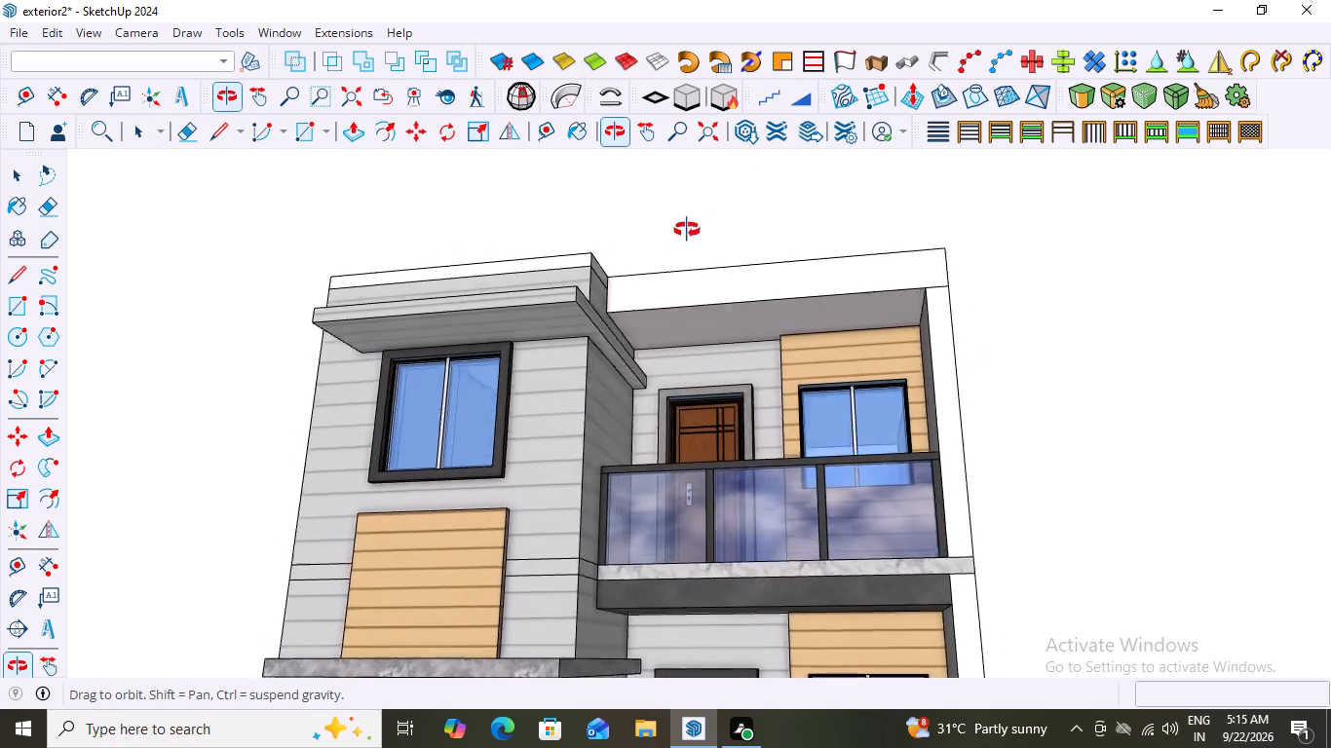
{"action": "middle_click_drag", "start_coordinate": [687, 230], "coordinate": [880, 359]}
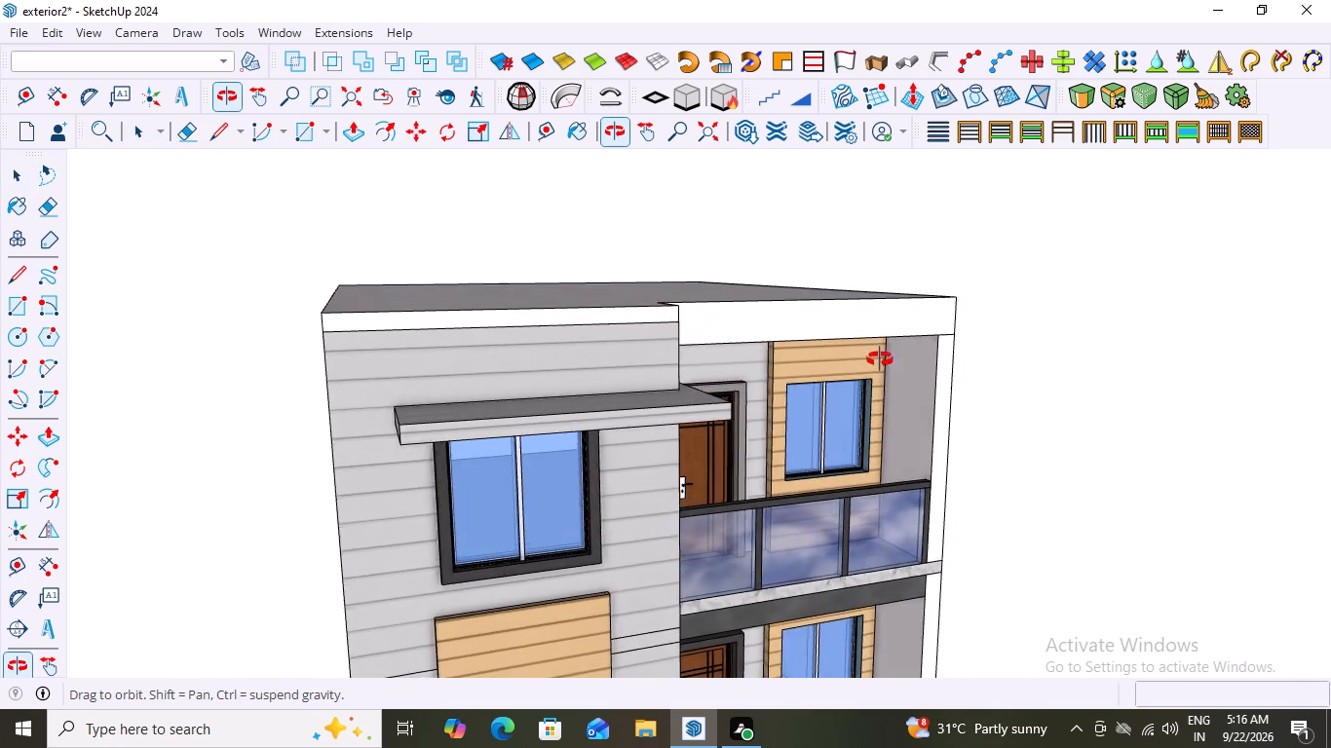
{"action": "middle_click_drag", "start_coordinate": [880, 359], "coordinate": [730, 360]}
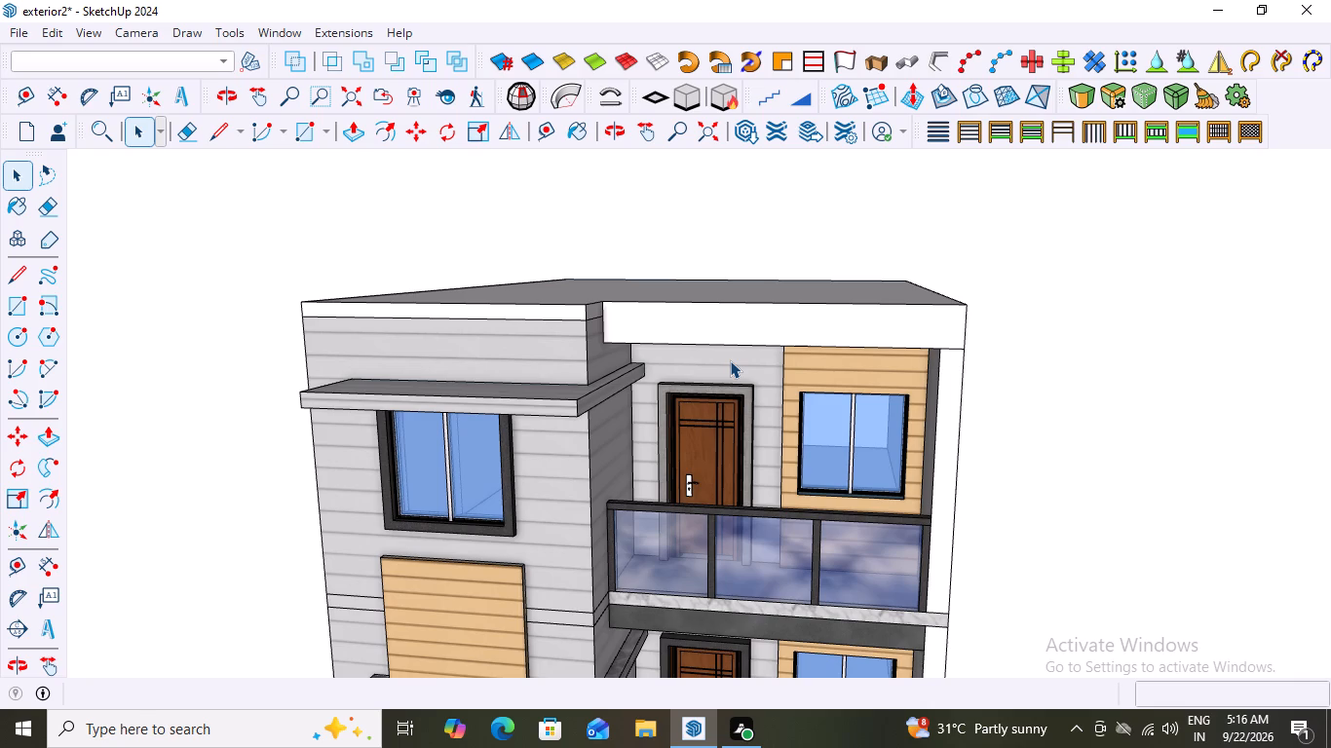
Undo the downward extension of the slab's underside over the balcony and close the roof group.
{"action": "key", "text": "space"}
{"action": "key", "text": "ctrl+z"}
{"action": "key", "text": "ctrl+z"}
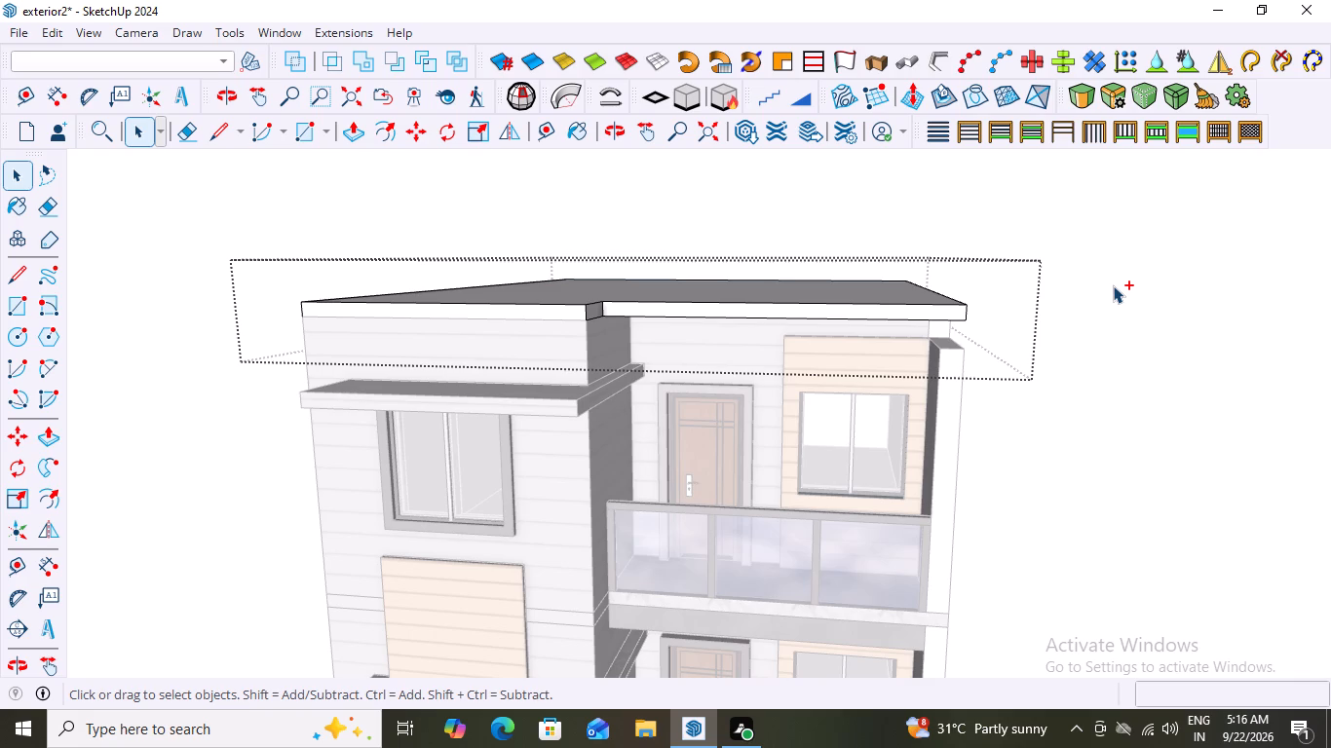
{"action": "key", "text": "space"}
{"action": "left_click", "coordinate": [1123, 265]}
Examine the gap between the balcony roof slab and the side wall top from below, above and the front.
{"action": "middle_click_drag", "start_coordinate": [864, 336], "coordinate": [930, 178]}
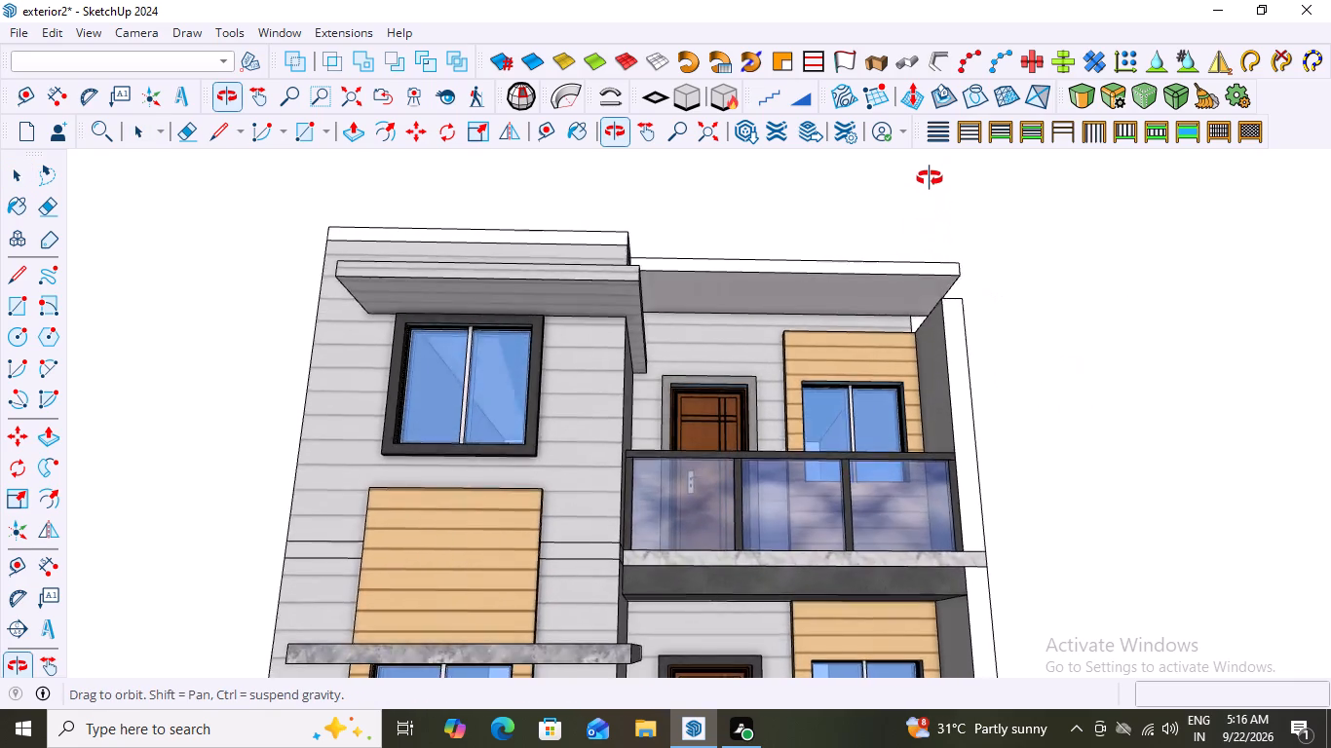
{"action": "middle_click_drag", "start_coordinate": [930, 178], "coordinate": [877, 381]}
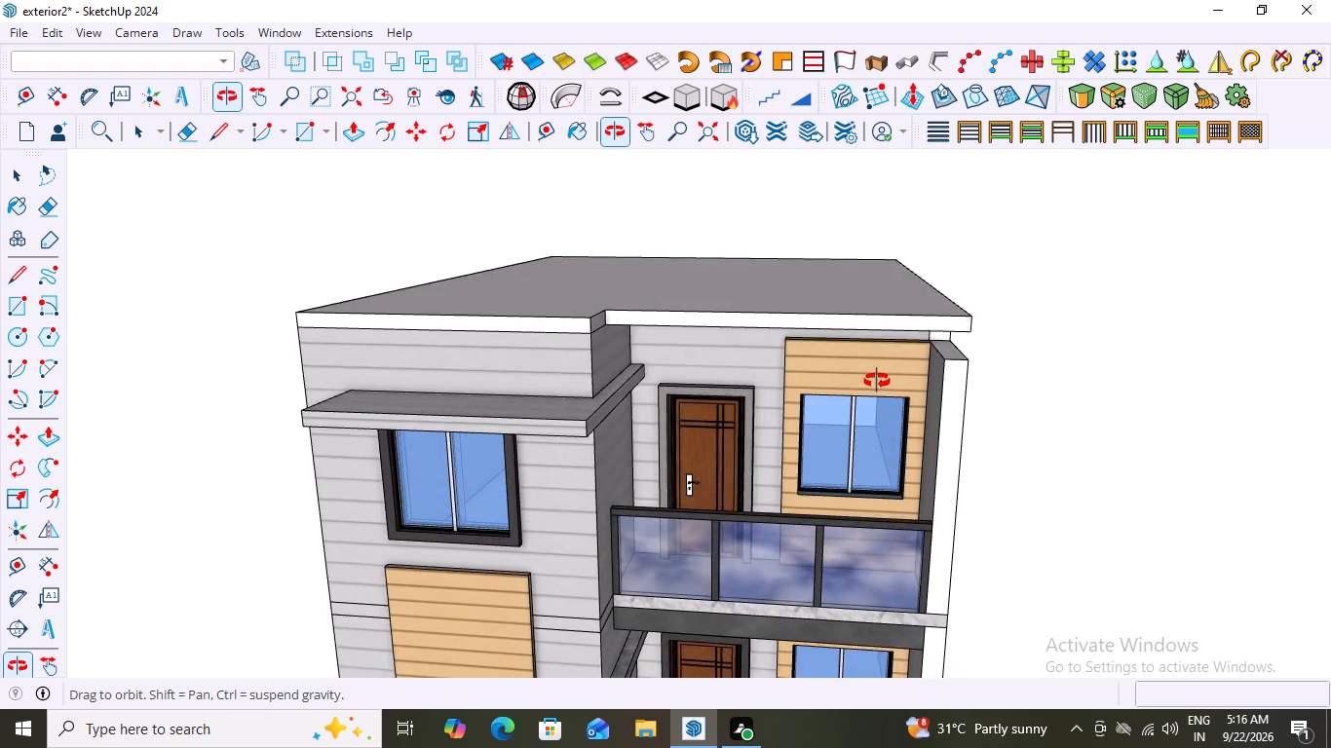
{"action": "middle_click_drag", "start_coordinate": [877, 381], "coordinate": [879, 388]}
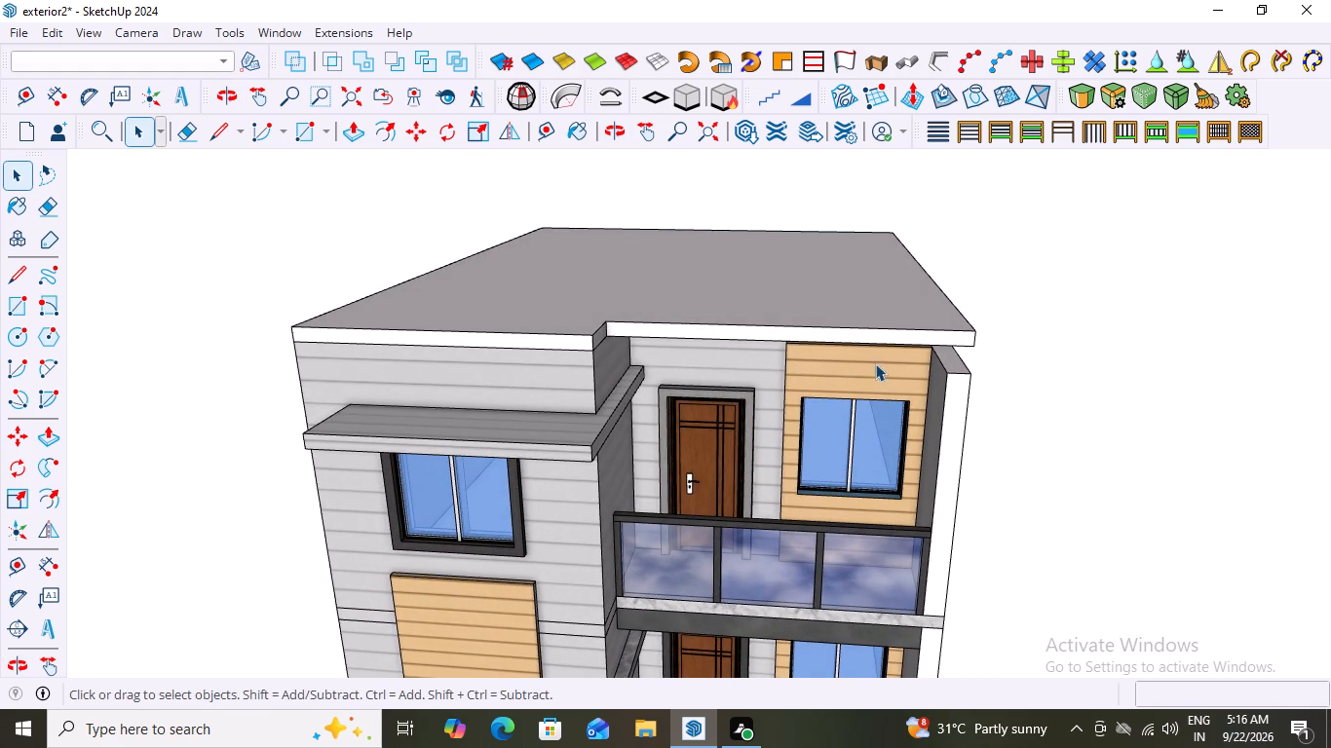
{"action": "middle_click_drag", "start_coordinate": [887, 362], "coordinate": [816, 163]}
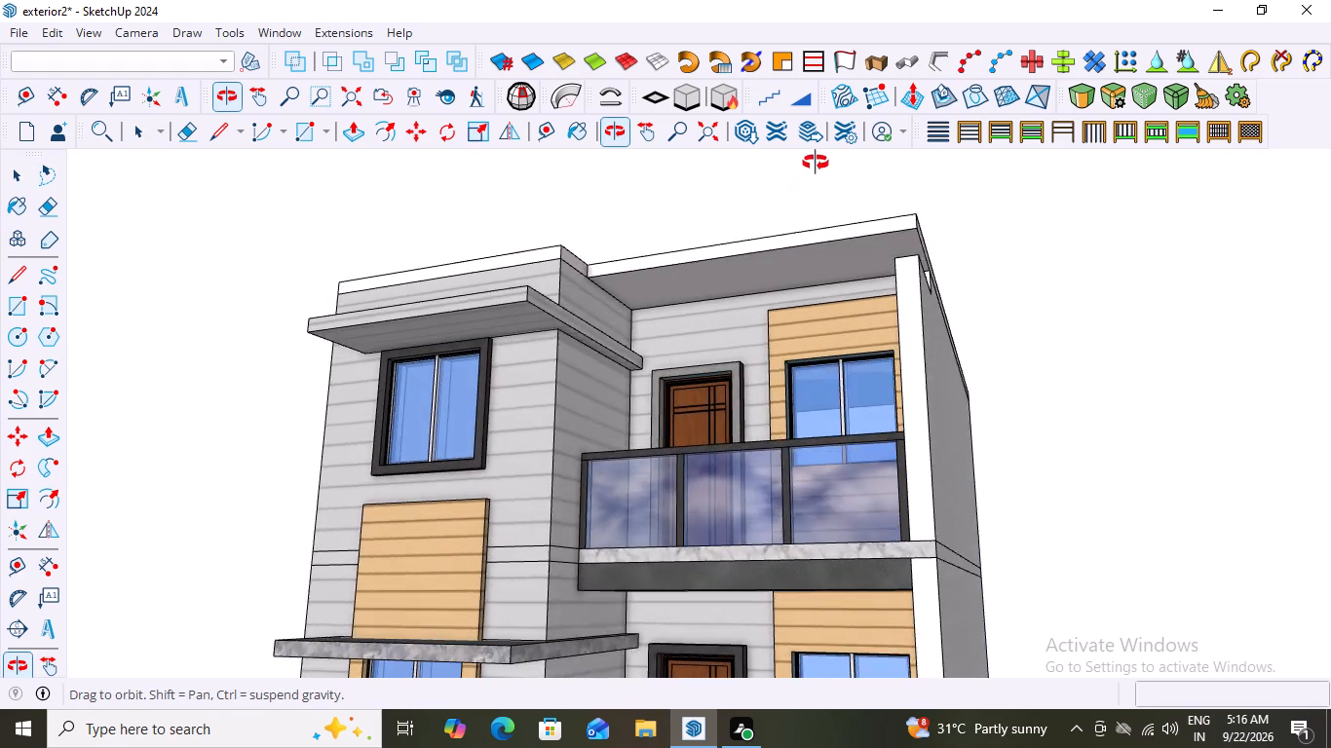
{"action": "middle_click_drag", "start_coordinate": [816, 163], "coordinate": [862, 411]}
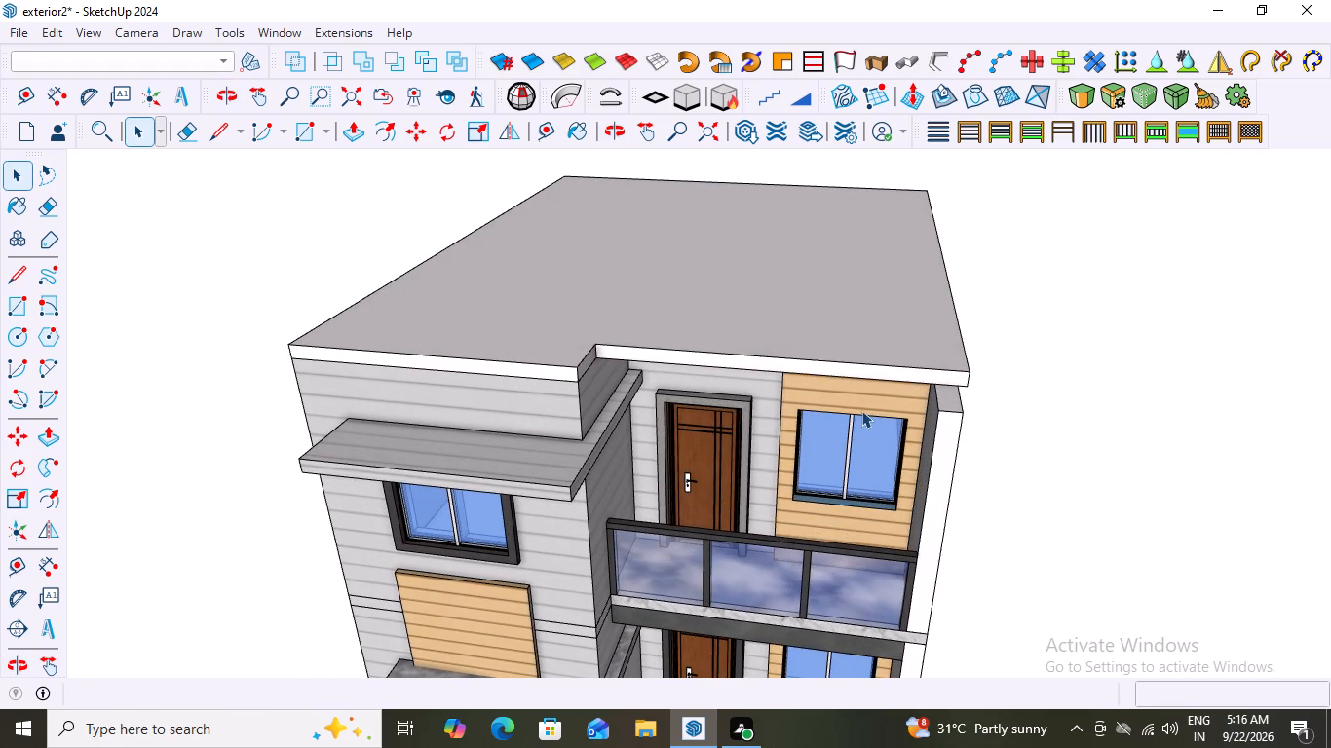
{"action": "middle_click_drag", "start_coordinate": [702, 329], "coordinate": [754, 131]}
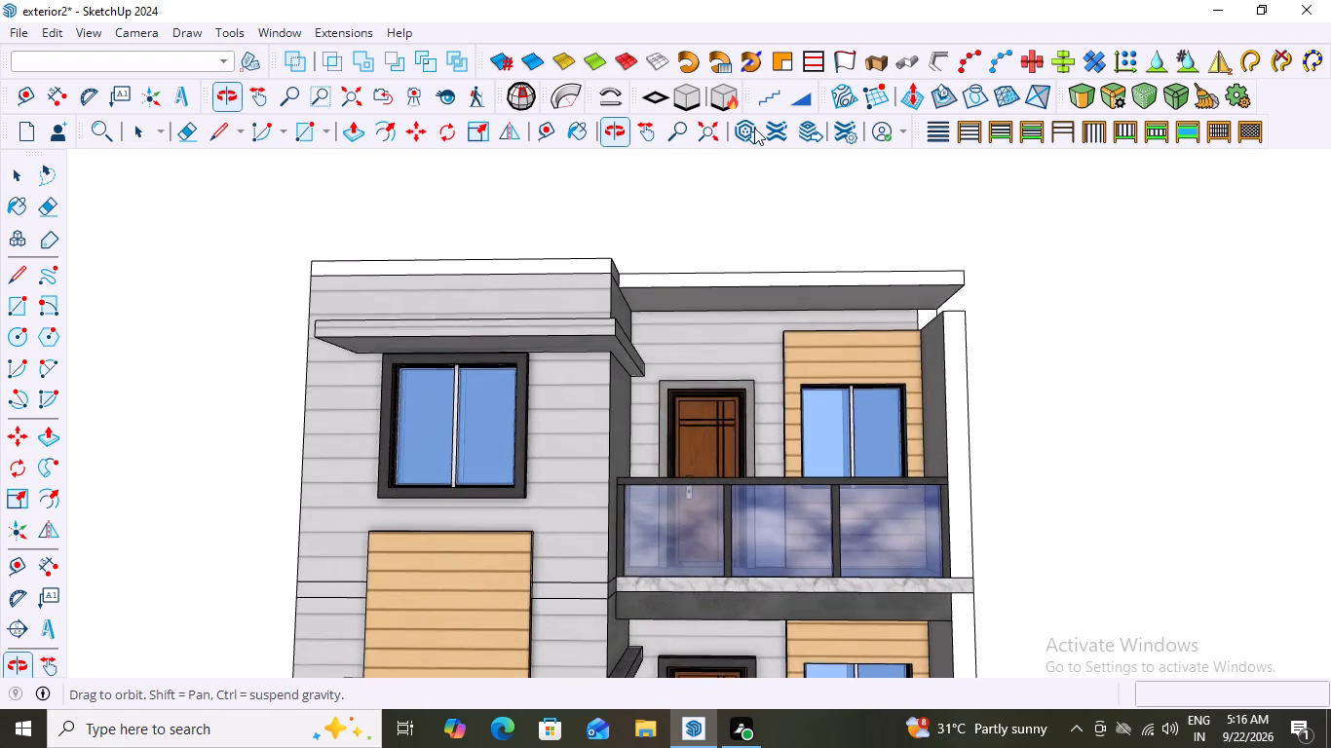
{"action": "middle_click_drag", "start_coordinate": [997, 271], "coordinate": [926, 165]}
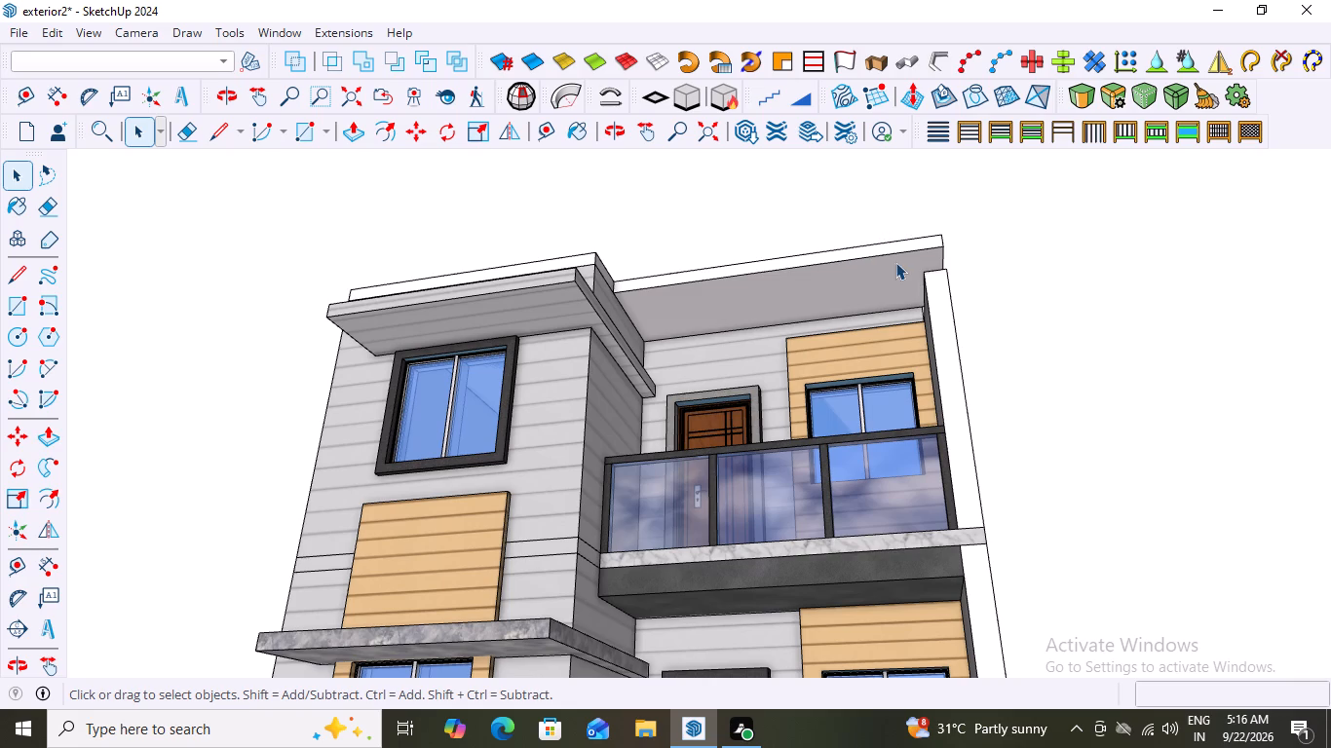
{"action": "middle_click_drag", "start_coordinate": [901, 265], "coordinate": [959, 523]}
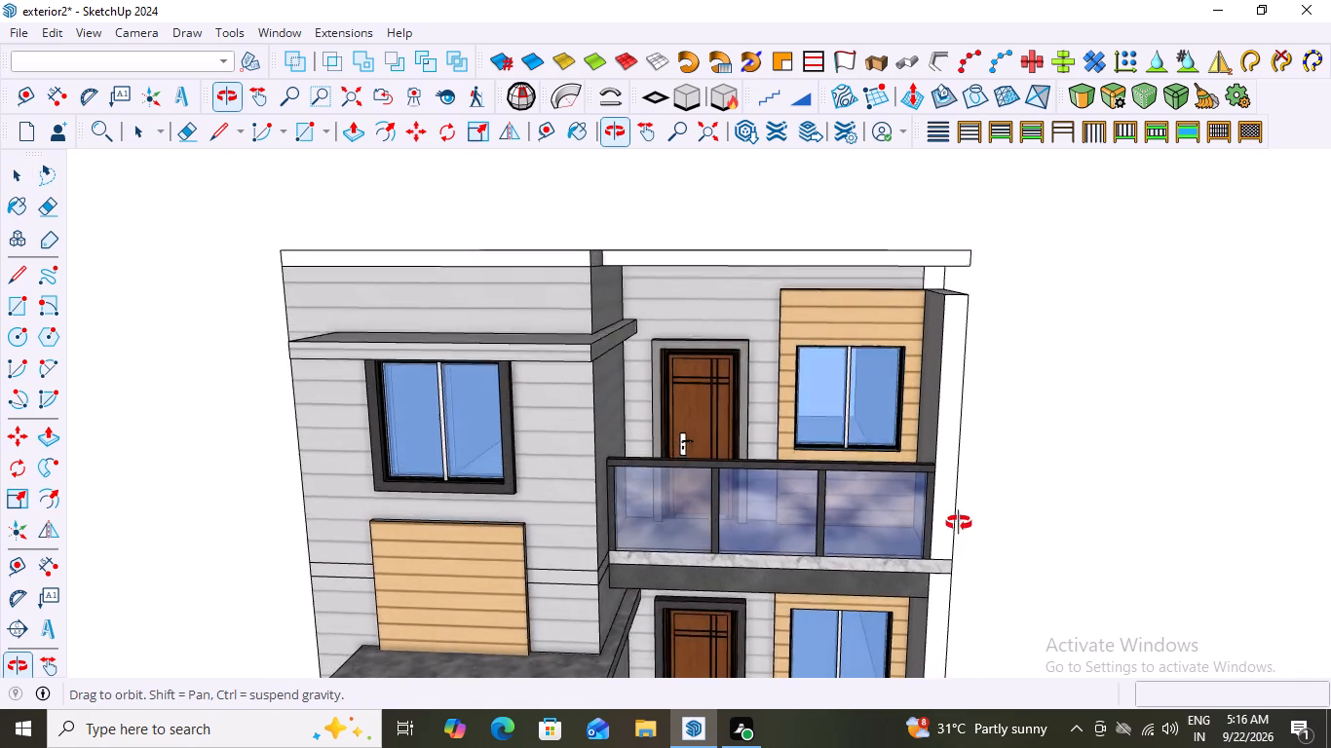
{"action": "middle_click_drag", "start_coordinate": [959, 523], "coordinate": [959, 532]}
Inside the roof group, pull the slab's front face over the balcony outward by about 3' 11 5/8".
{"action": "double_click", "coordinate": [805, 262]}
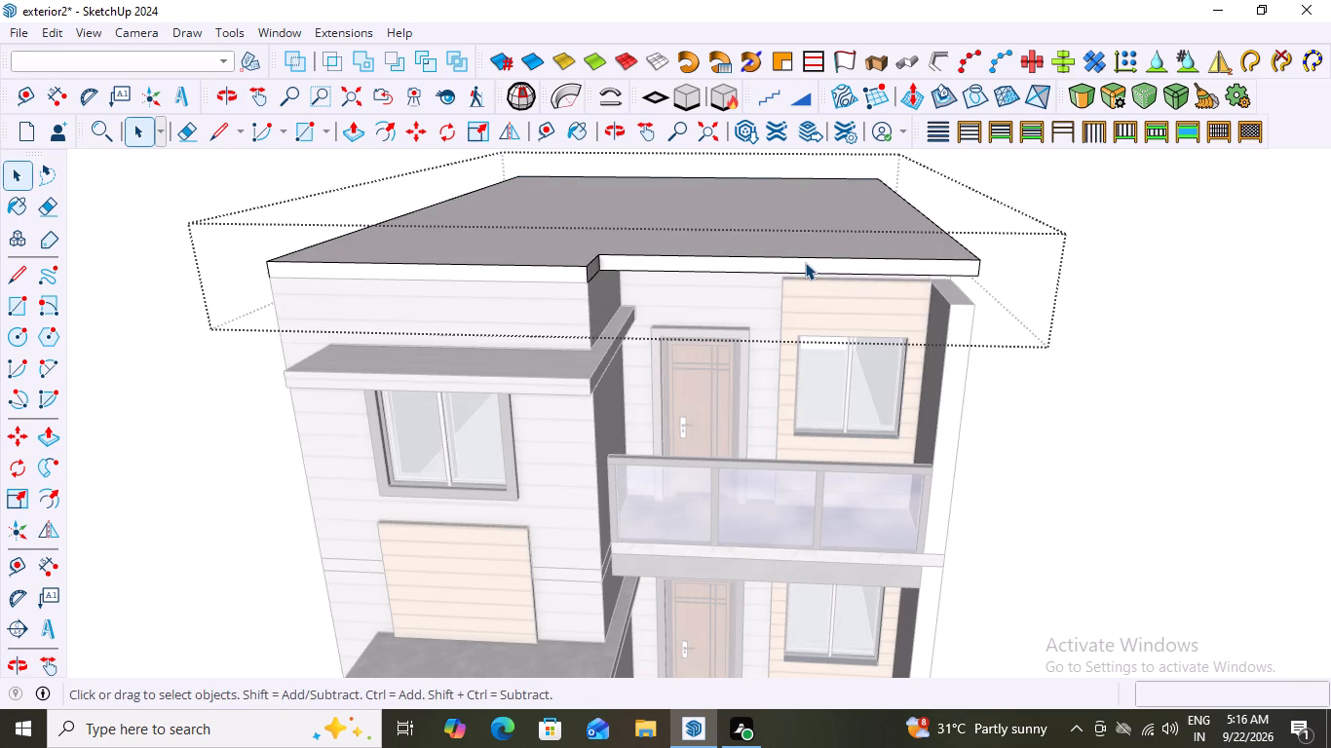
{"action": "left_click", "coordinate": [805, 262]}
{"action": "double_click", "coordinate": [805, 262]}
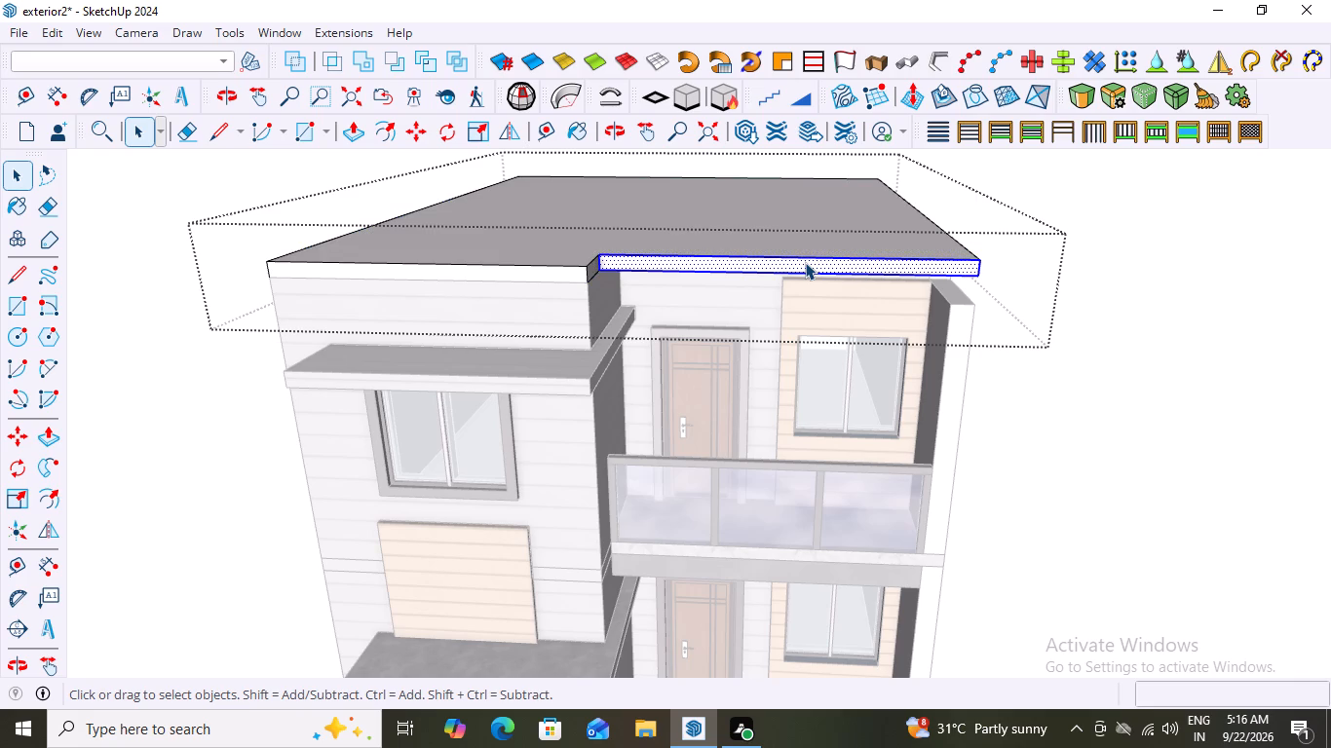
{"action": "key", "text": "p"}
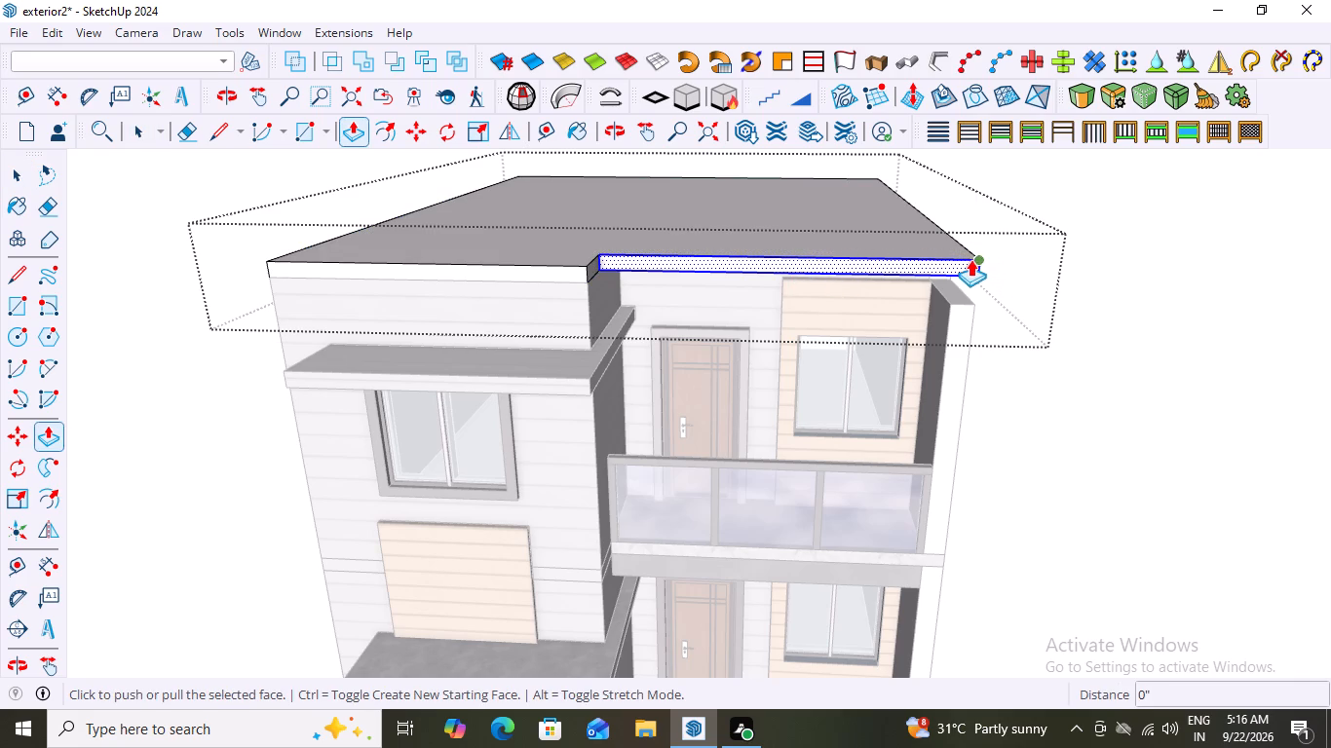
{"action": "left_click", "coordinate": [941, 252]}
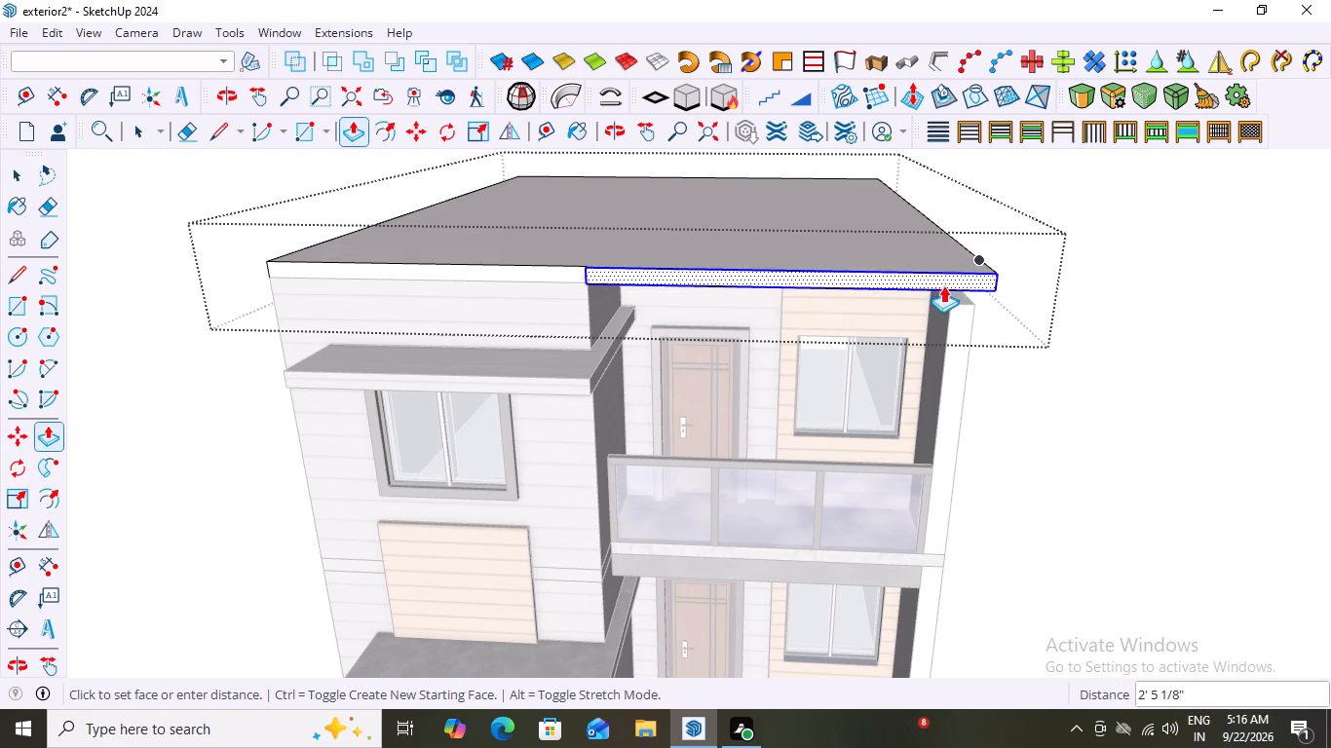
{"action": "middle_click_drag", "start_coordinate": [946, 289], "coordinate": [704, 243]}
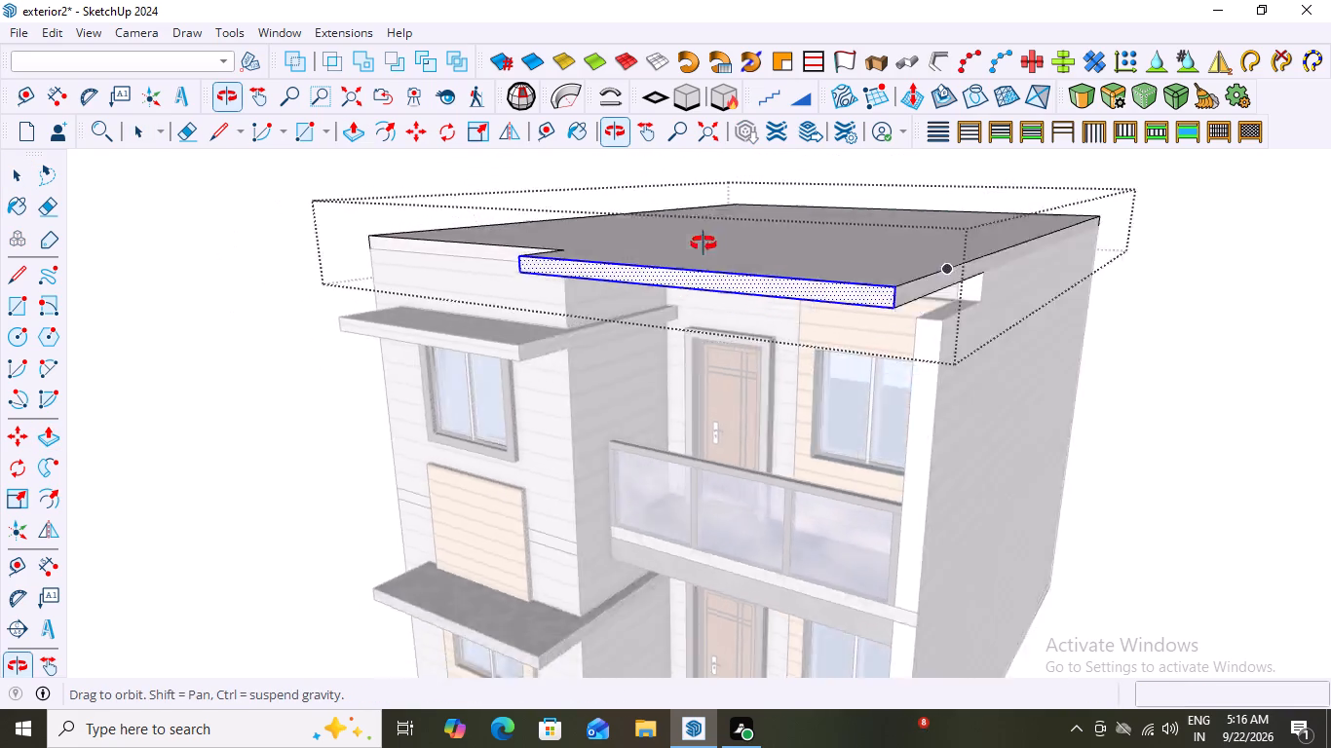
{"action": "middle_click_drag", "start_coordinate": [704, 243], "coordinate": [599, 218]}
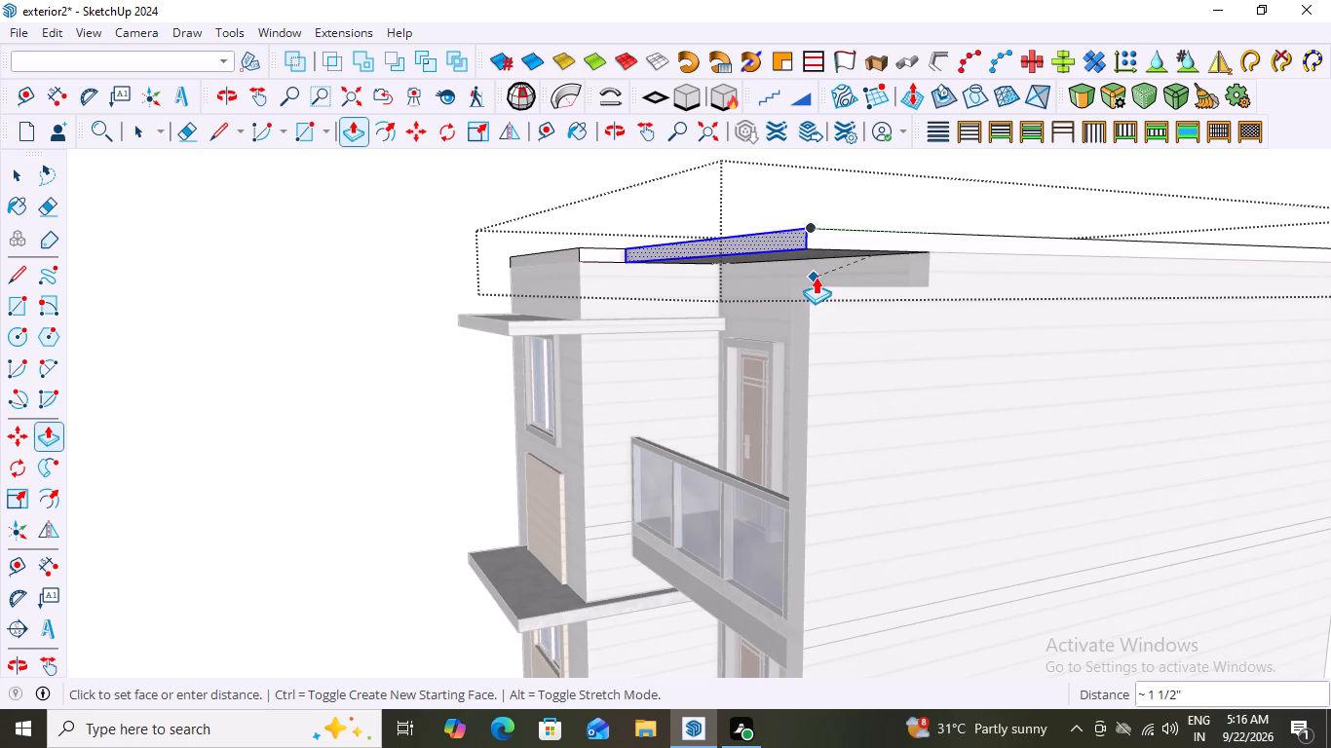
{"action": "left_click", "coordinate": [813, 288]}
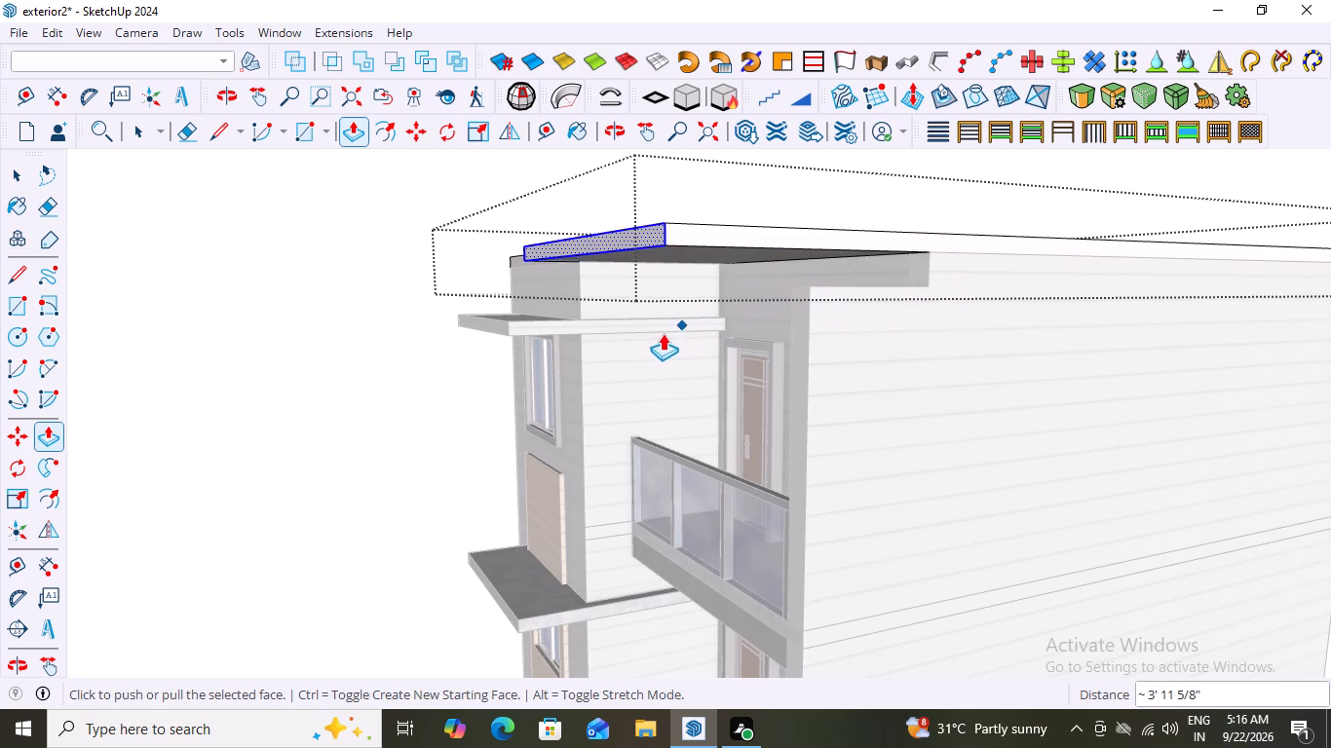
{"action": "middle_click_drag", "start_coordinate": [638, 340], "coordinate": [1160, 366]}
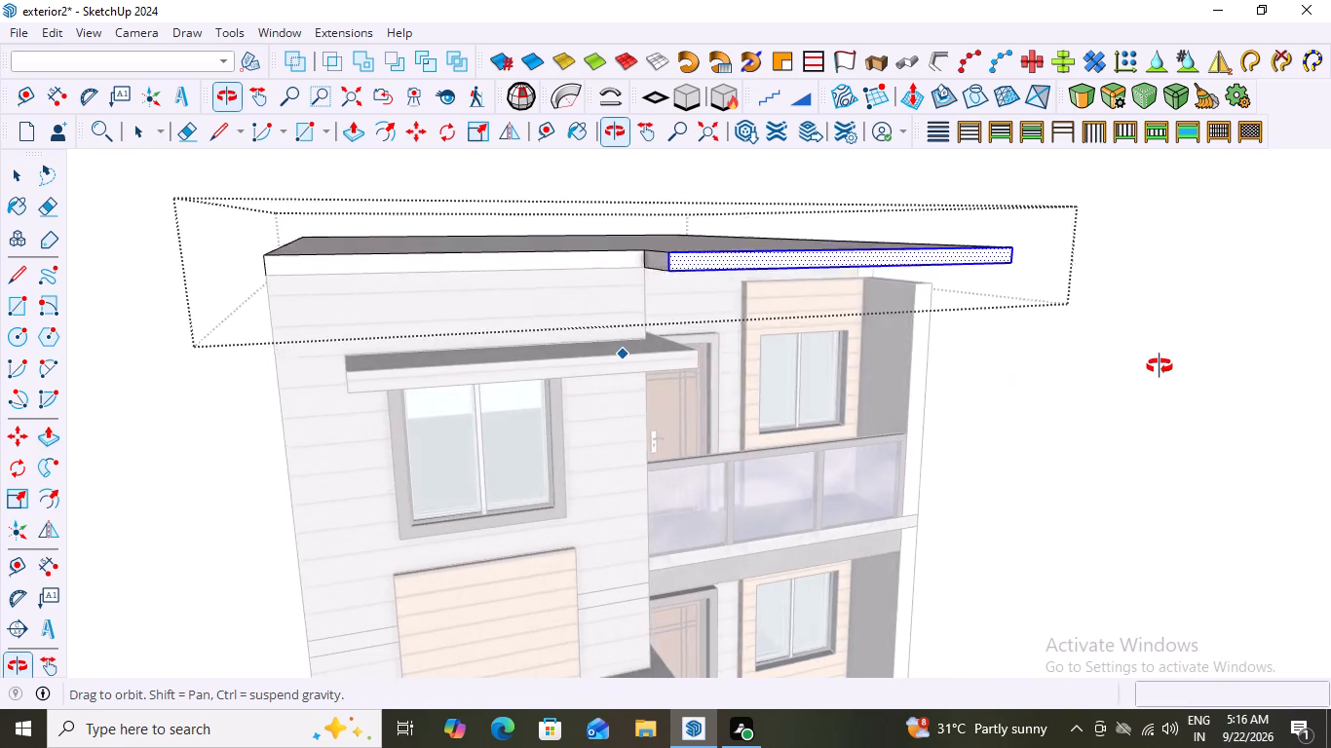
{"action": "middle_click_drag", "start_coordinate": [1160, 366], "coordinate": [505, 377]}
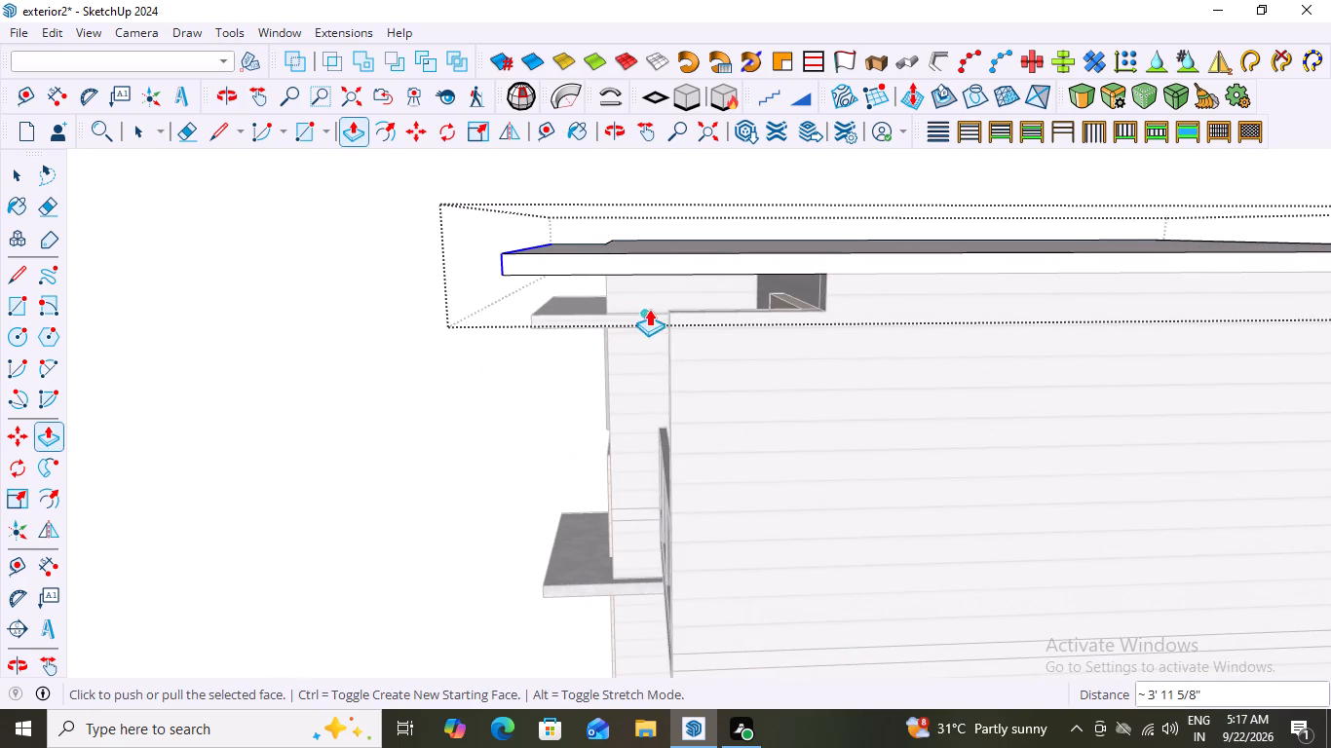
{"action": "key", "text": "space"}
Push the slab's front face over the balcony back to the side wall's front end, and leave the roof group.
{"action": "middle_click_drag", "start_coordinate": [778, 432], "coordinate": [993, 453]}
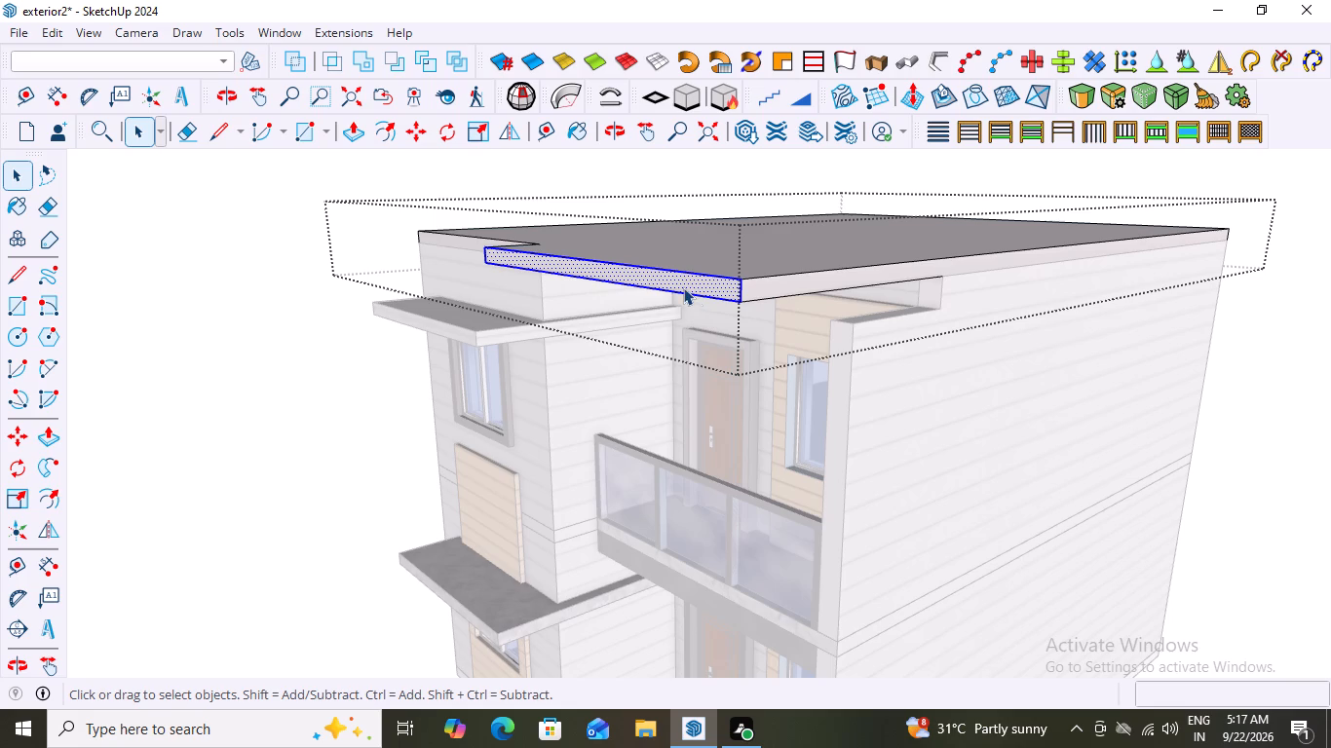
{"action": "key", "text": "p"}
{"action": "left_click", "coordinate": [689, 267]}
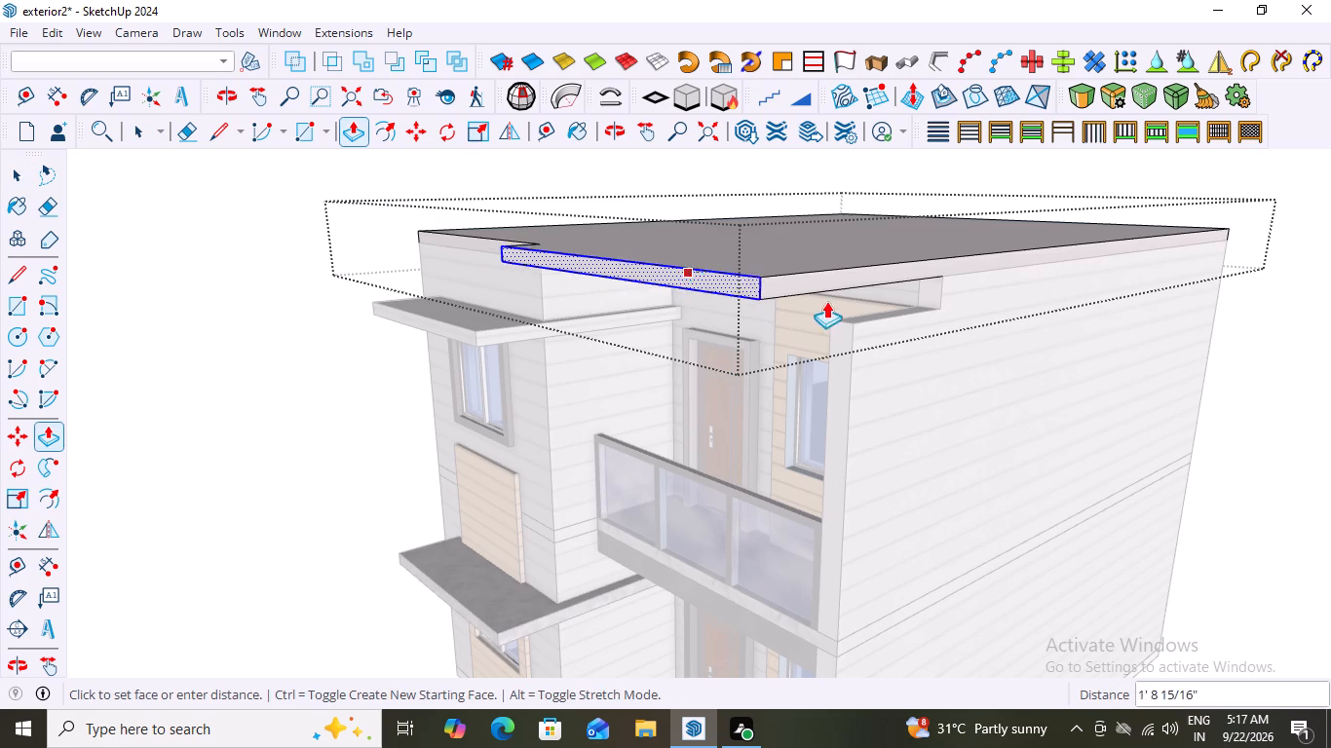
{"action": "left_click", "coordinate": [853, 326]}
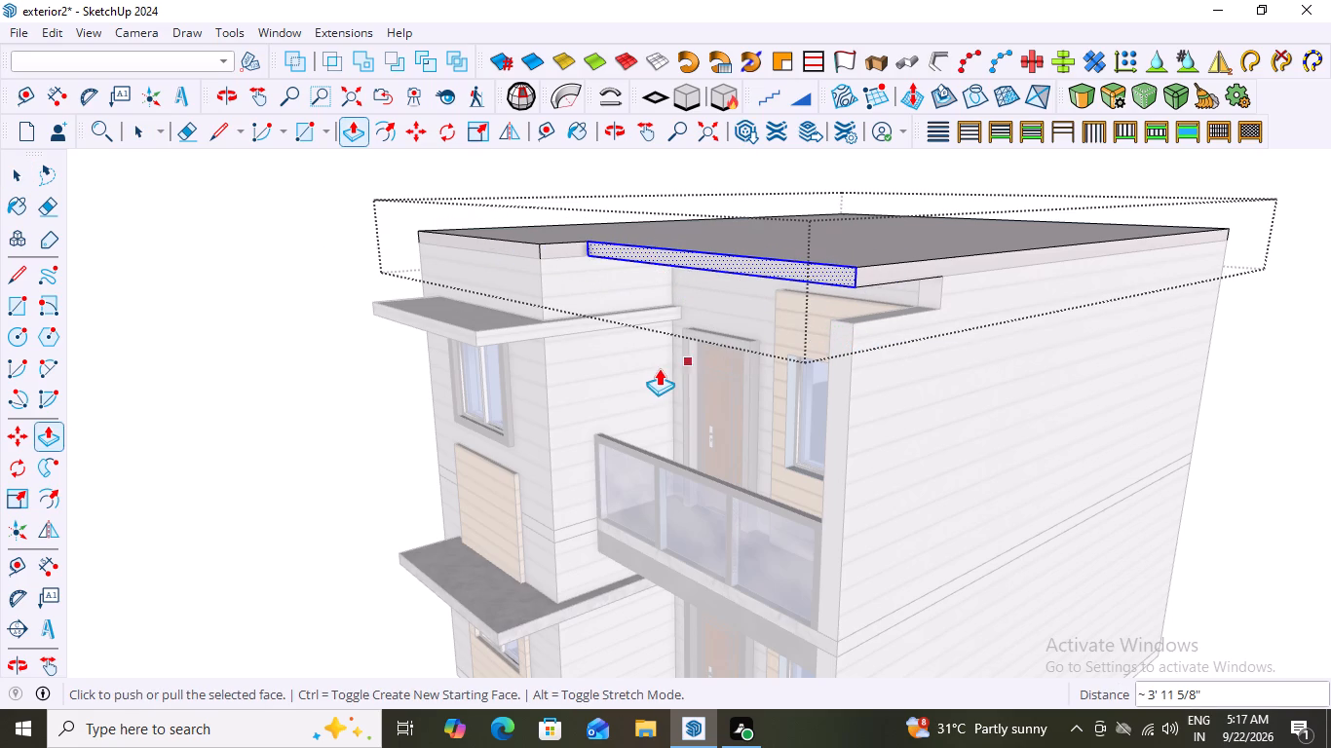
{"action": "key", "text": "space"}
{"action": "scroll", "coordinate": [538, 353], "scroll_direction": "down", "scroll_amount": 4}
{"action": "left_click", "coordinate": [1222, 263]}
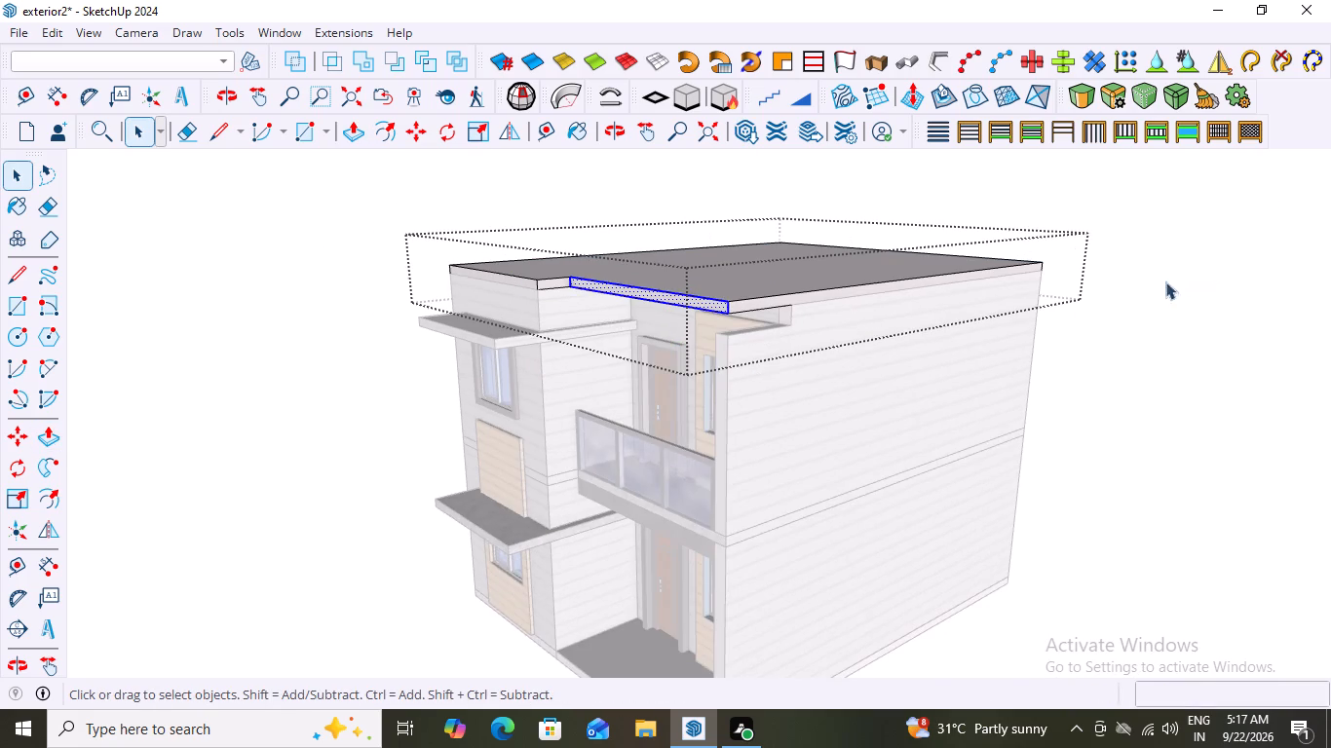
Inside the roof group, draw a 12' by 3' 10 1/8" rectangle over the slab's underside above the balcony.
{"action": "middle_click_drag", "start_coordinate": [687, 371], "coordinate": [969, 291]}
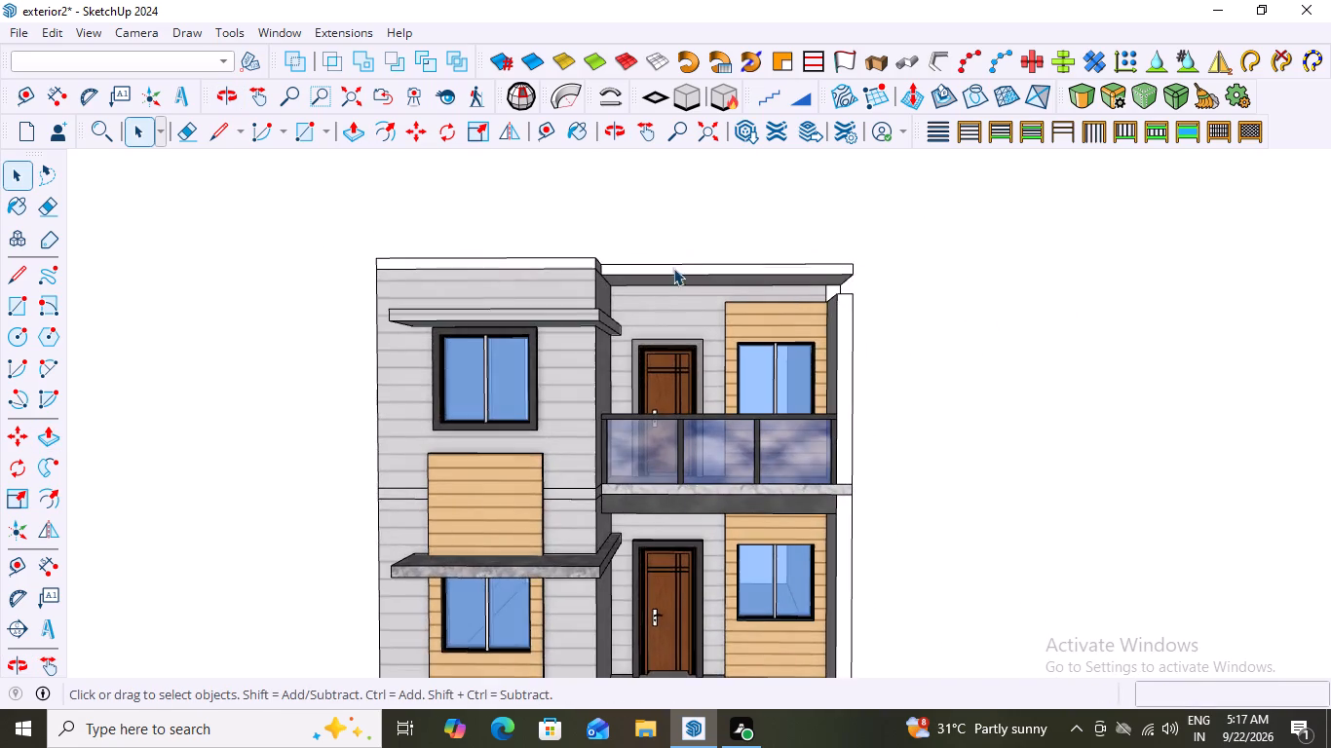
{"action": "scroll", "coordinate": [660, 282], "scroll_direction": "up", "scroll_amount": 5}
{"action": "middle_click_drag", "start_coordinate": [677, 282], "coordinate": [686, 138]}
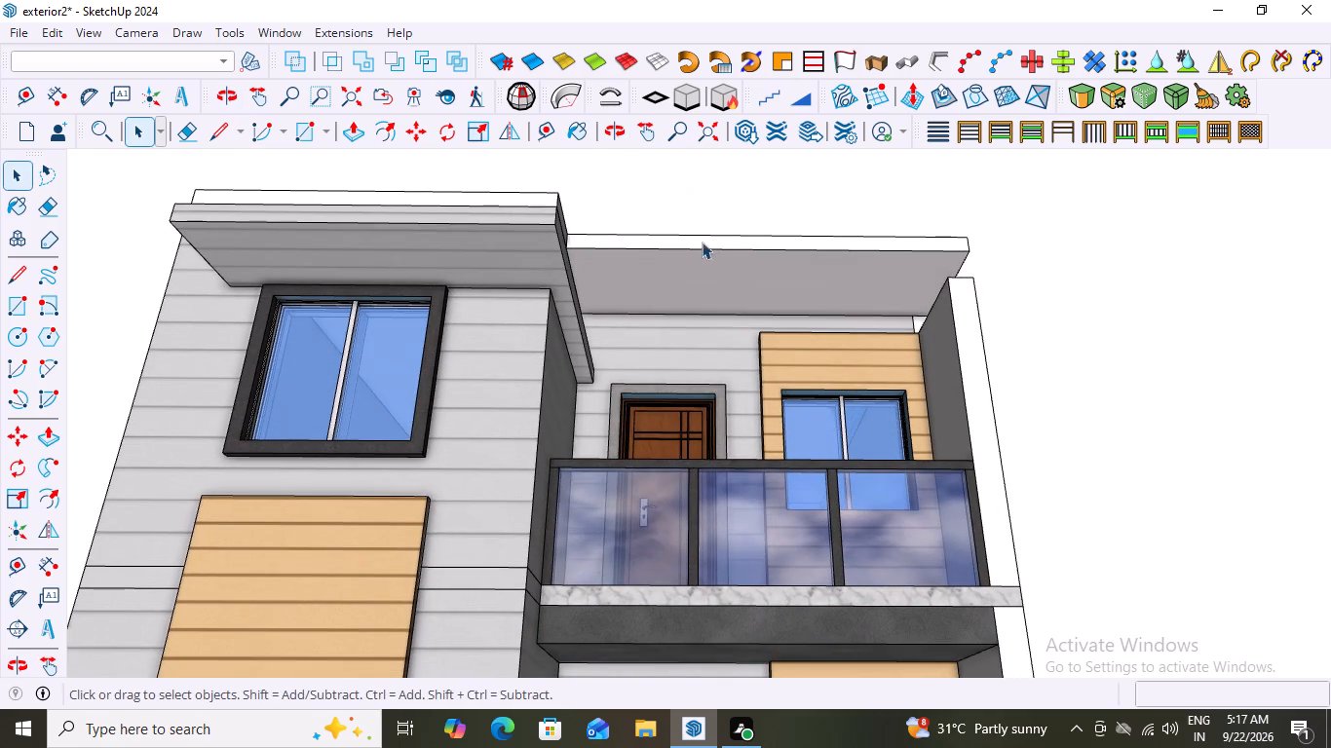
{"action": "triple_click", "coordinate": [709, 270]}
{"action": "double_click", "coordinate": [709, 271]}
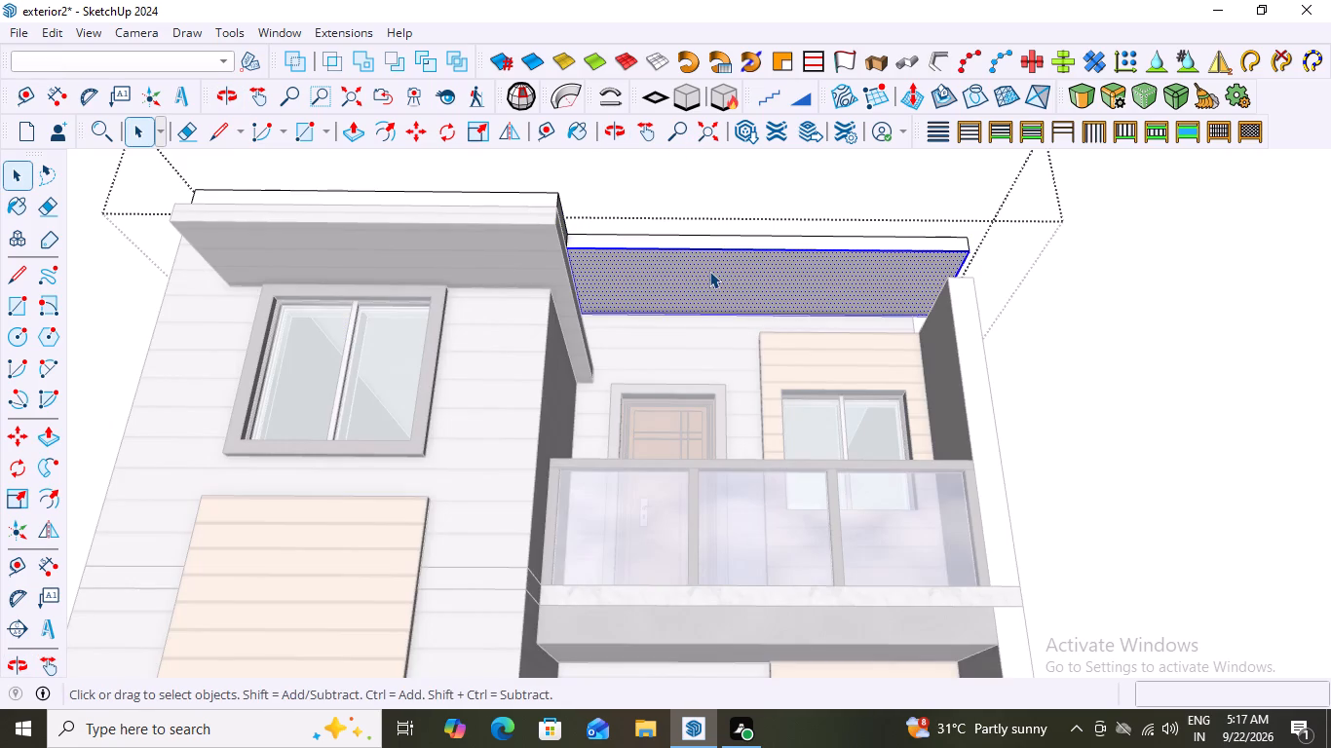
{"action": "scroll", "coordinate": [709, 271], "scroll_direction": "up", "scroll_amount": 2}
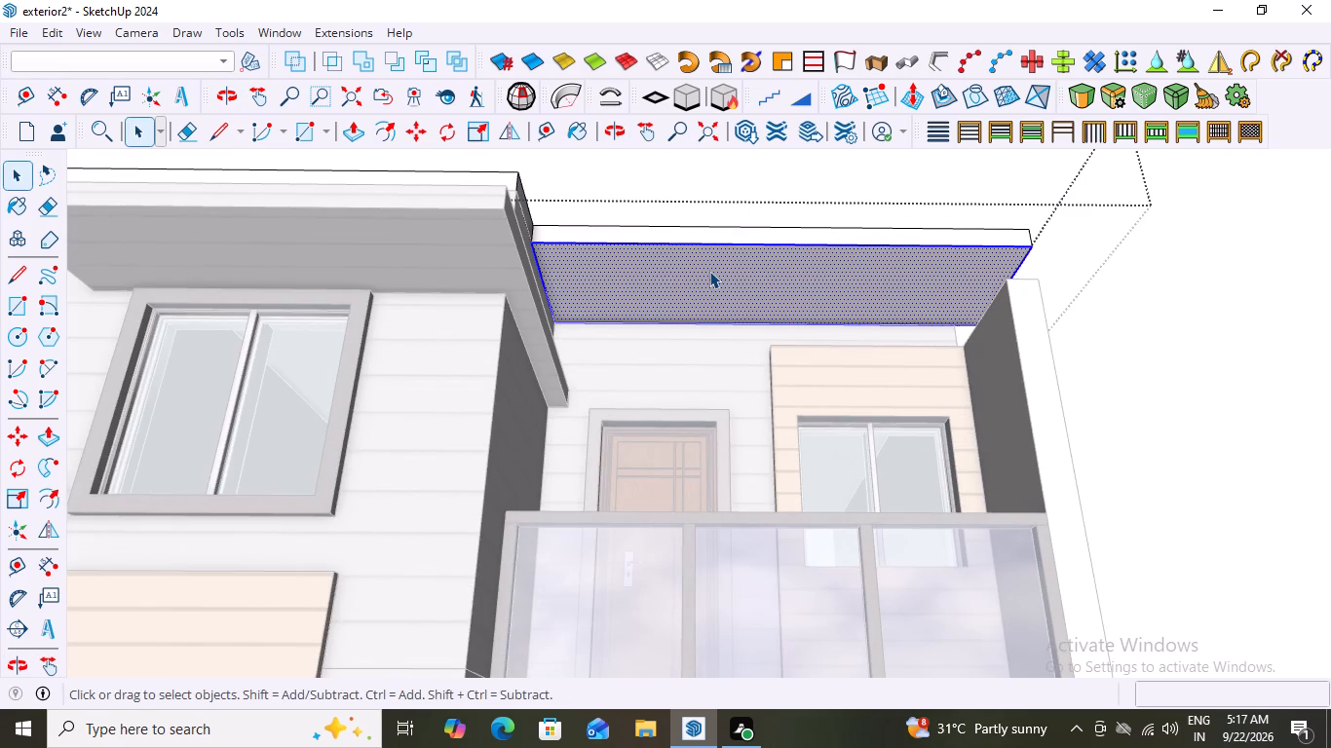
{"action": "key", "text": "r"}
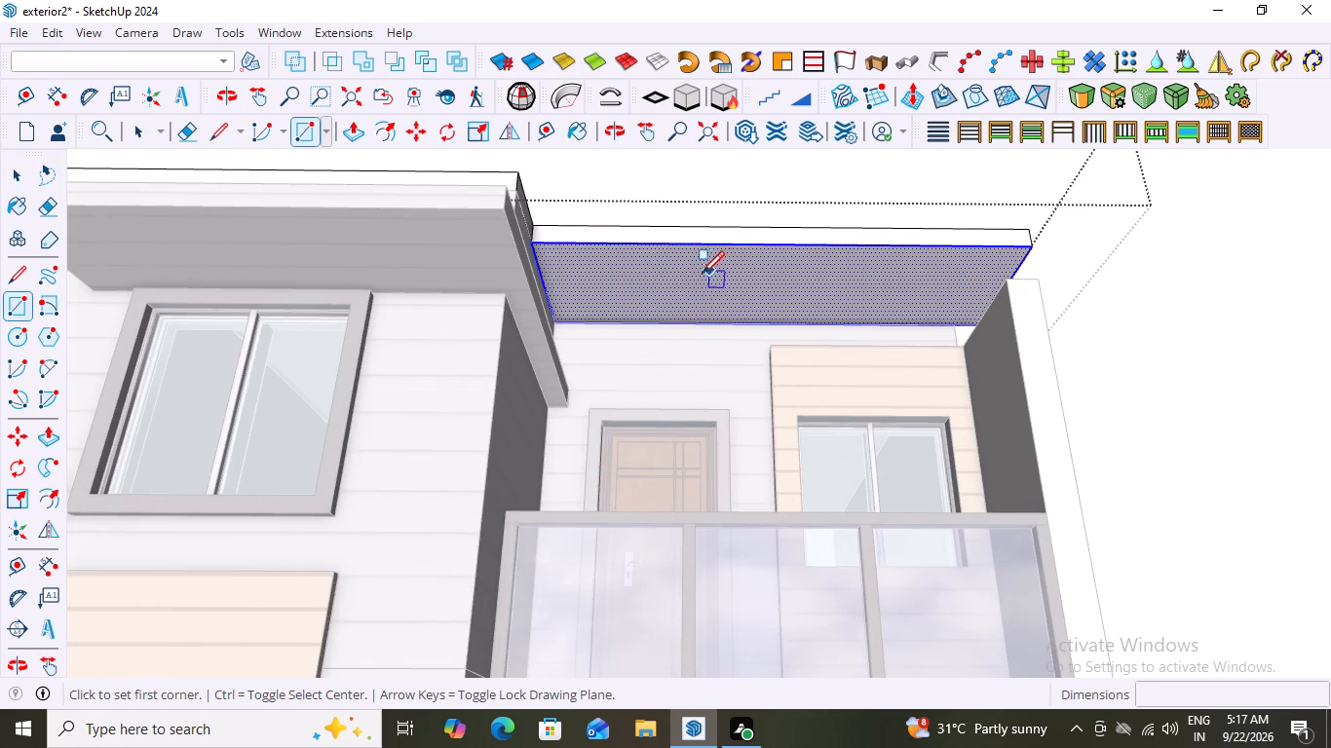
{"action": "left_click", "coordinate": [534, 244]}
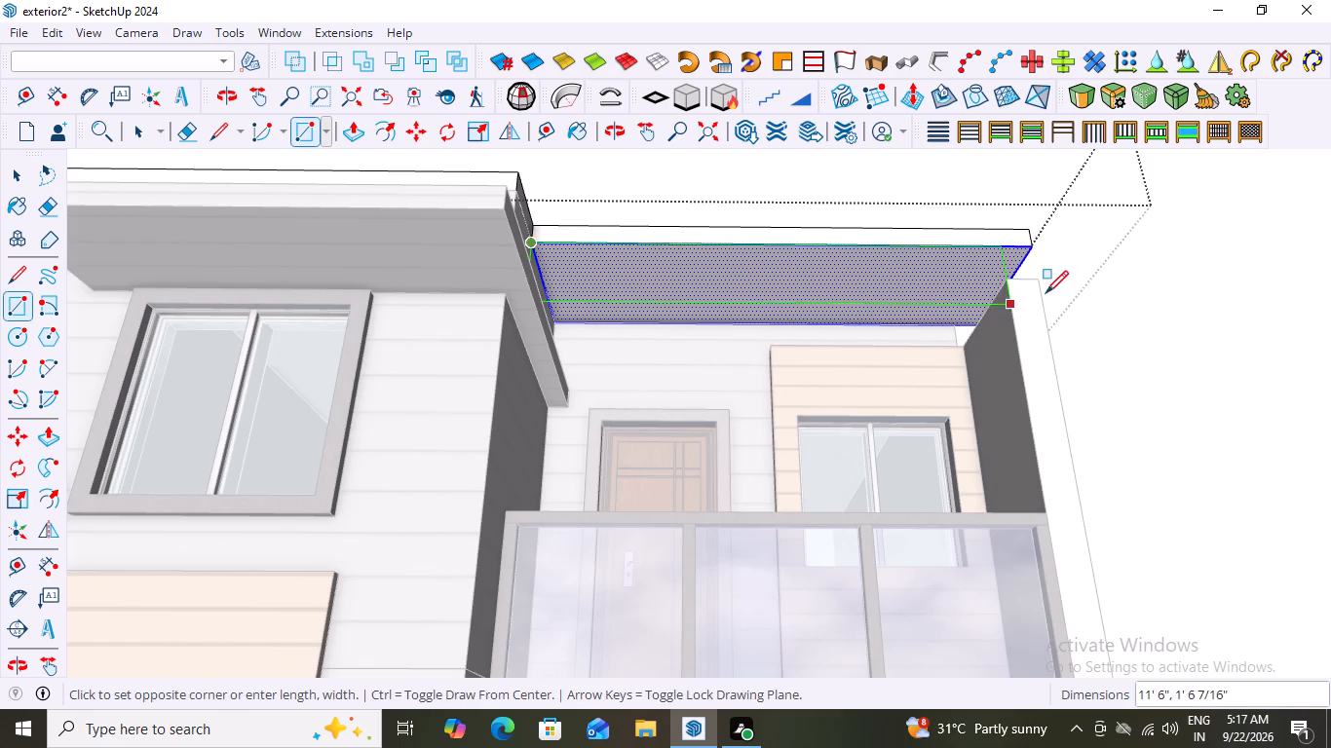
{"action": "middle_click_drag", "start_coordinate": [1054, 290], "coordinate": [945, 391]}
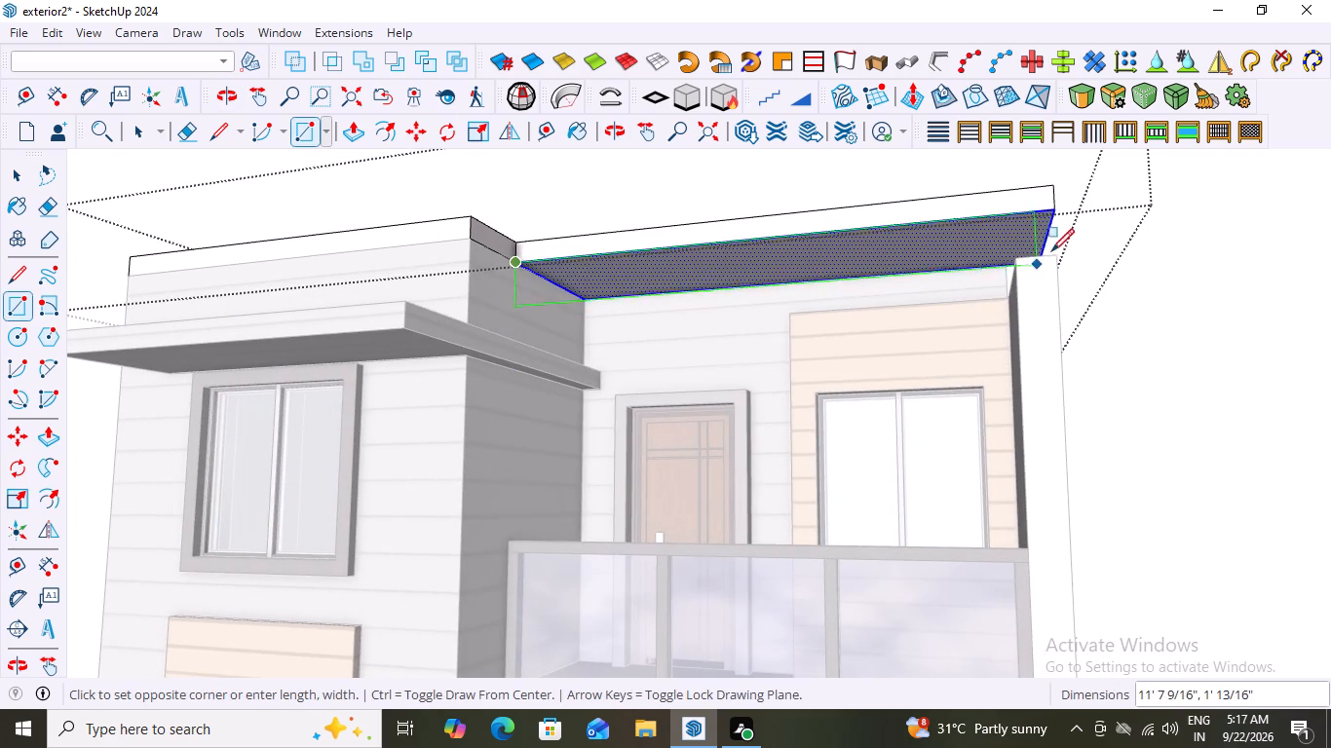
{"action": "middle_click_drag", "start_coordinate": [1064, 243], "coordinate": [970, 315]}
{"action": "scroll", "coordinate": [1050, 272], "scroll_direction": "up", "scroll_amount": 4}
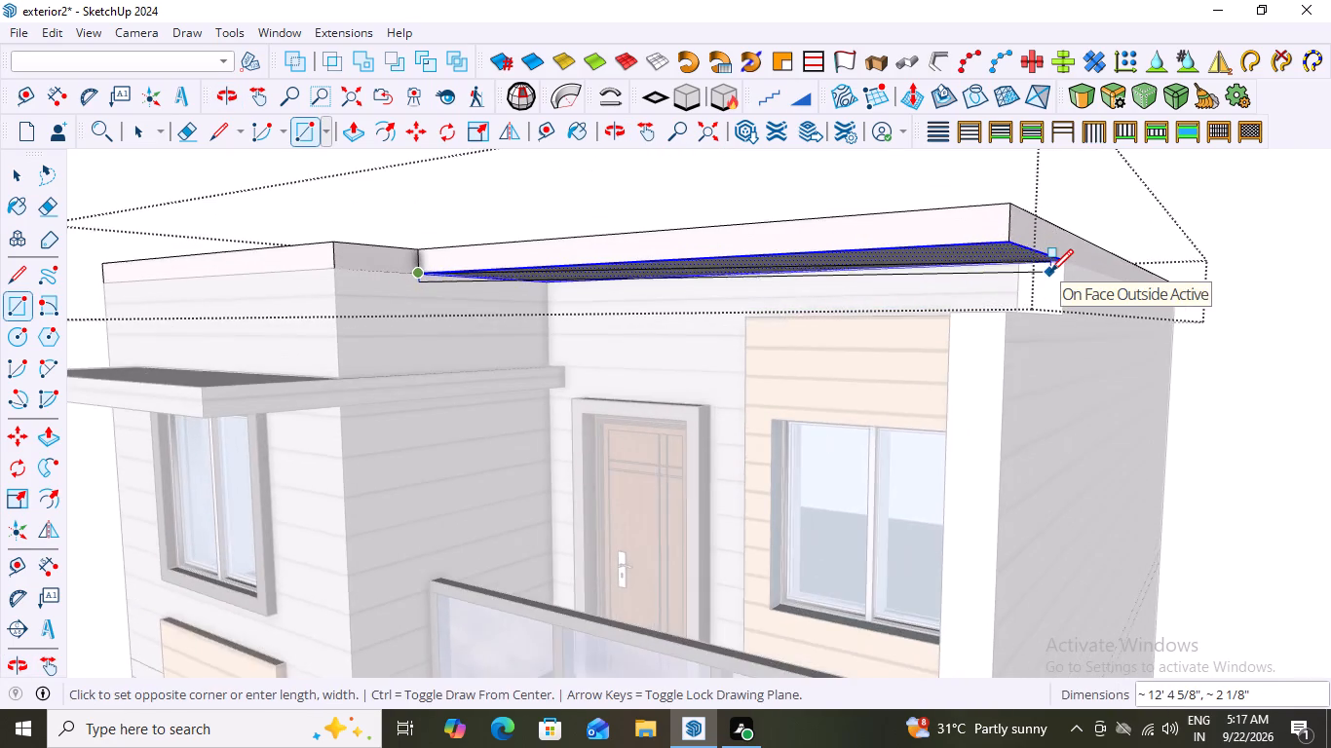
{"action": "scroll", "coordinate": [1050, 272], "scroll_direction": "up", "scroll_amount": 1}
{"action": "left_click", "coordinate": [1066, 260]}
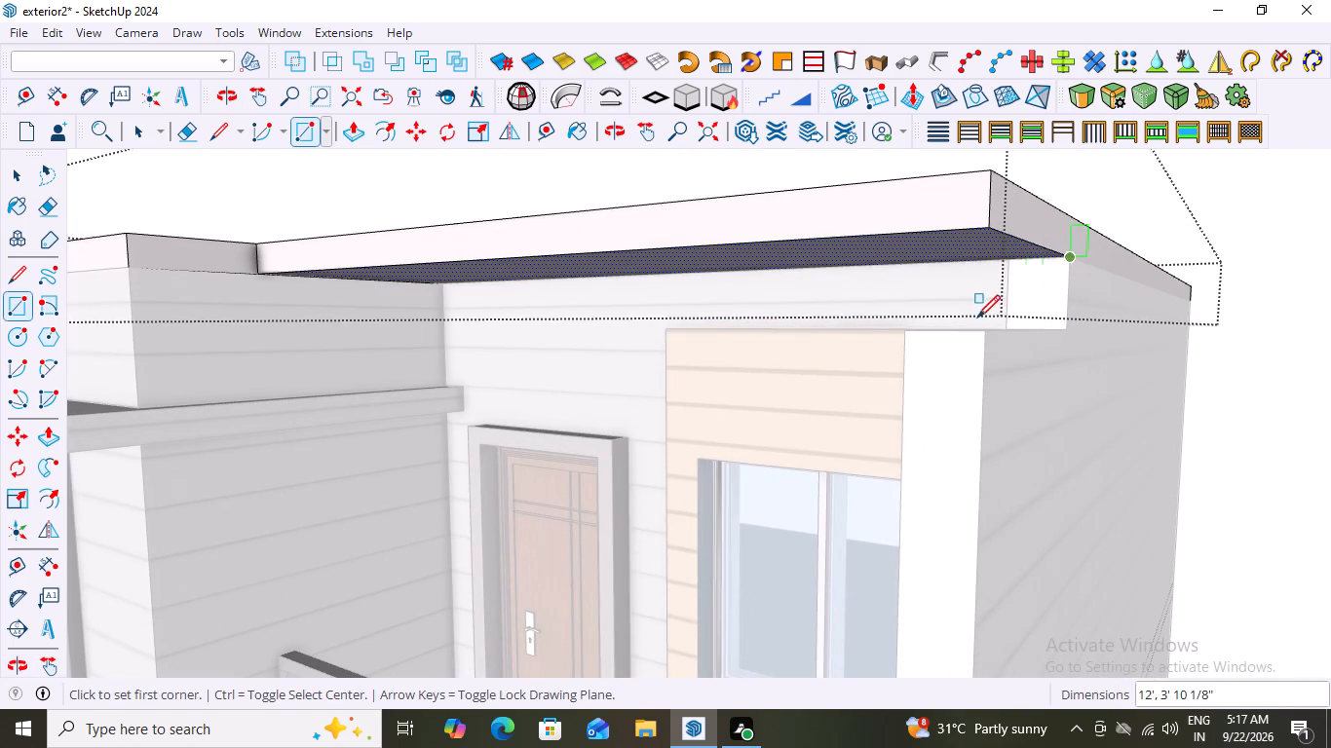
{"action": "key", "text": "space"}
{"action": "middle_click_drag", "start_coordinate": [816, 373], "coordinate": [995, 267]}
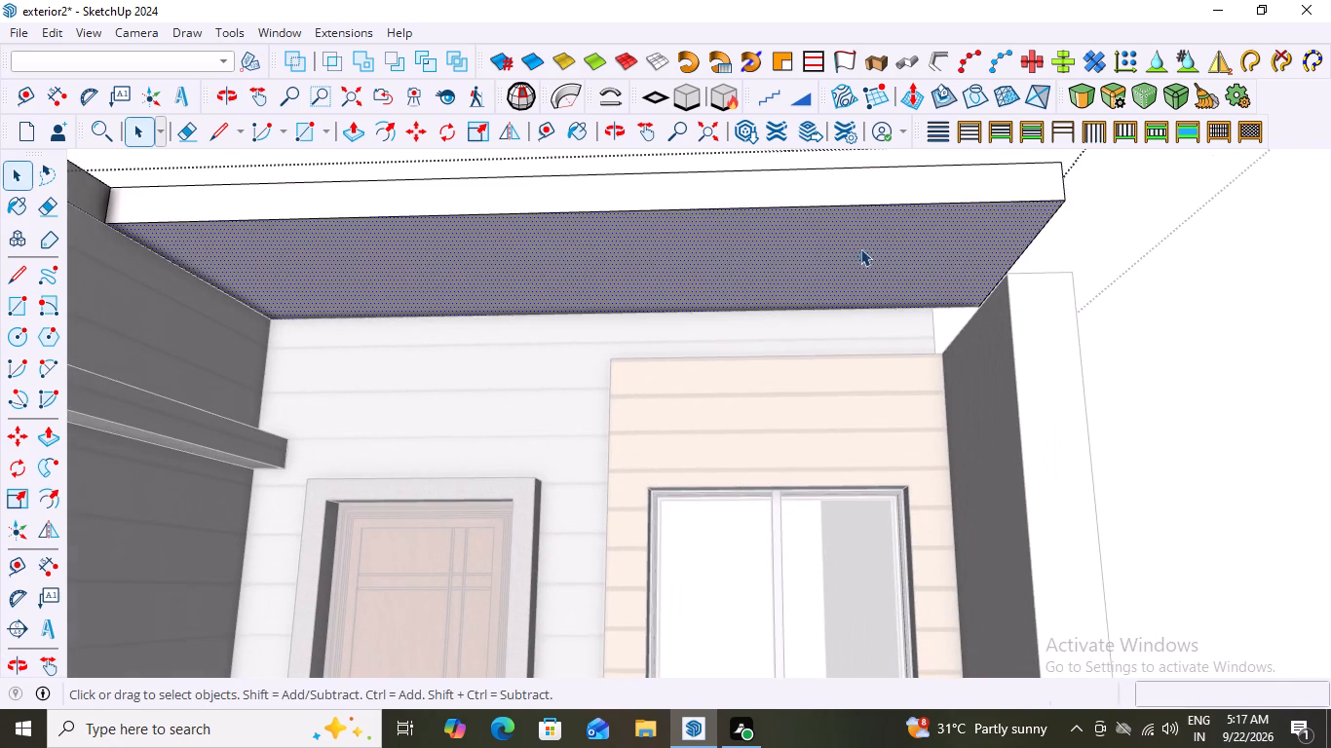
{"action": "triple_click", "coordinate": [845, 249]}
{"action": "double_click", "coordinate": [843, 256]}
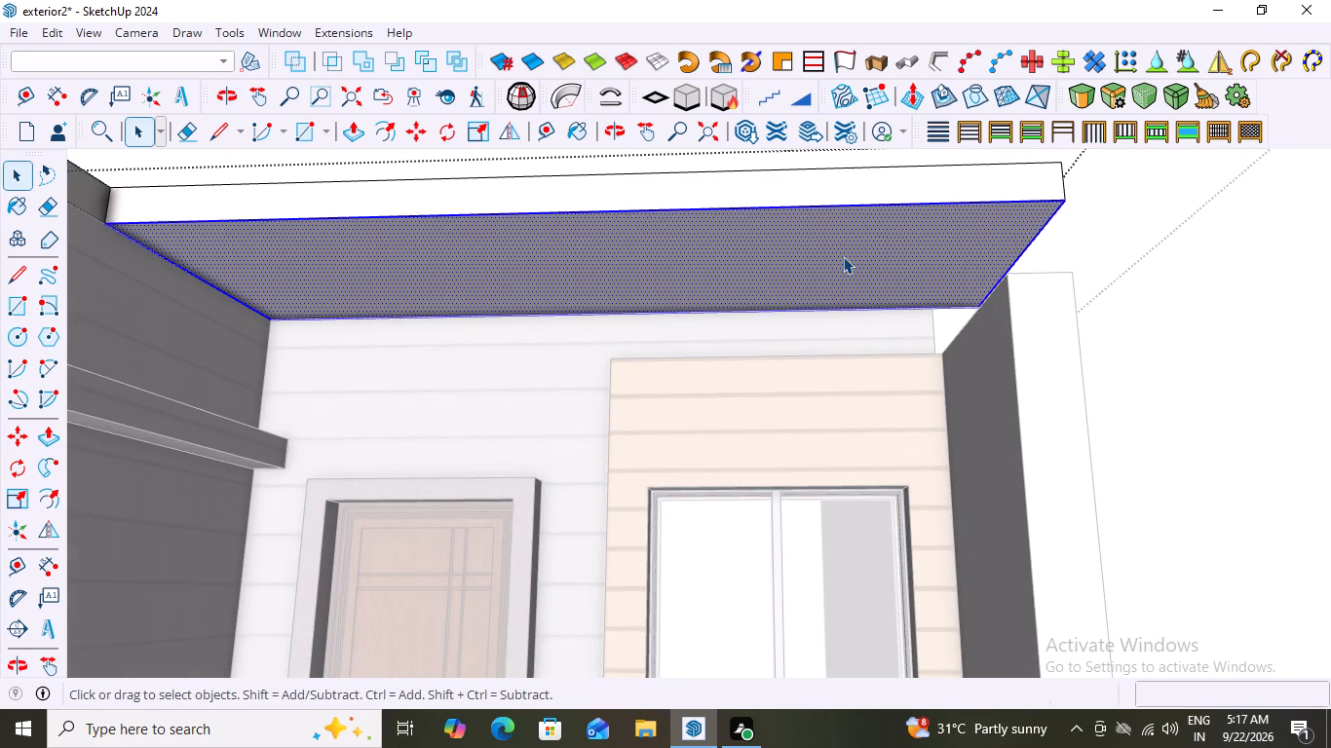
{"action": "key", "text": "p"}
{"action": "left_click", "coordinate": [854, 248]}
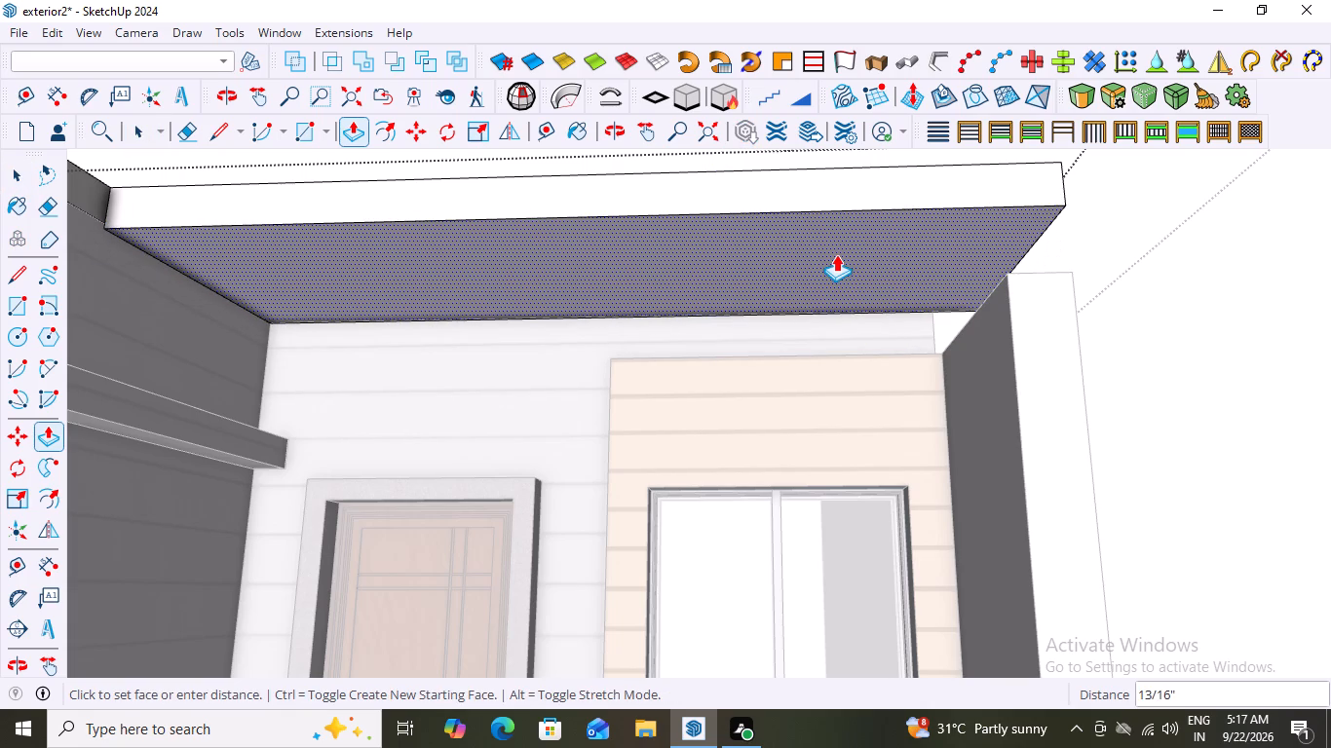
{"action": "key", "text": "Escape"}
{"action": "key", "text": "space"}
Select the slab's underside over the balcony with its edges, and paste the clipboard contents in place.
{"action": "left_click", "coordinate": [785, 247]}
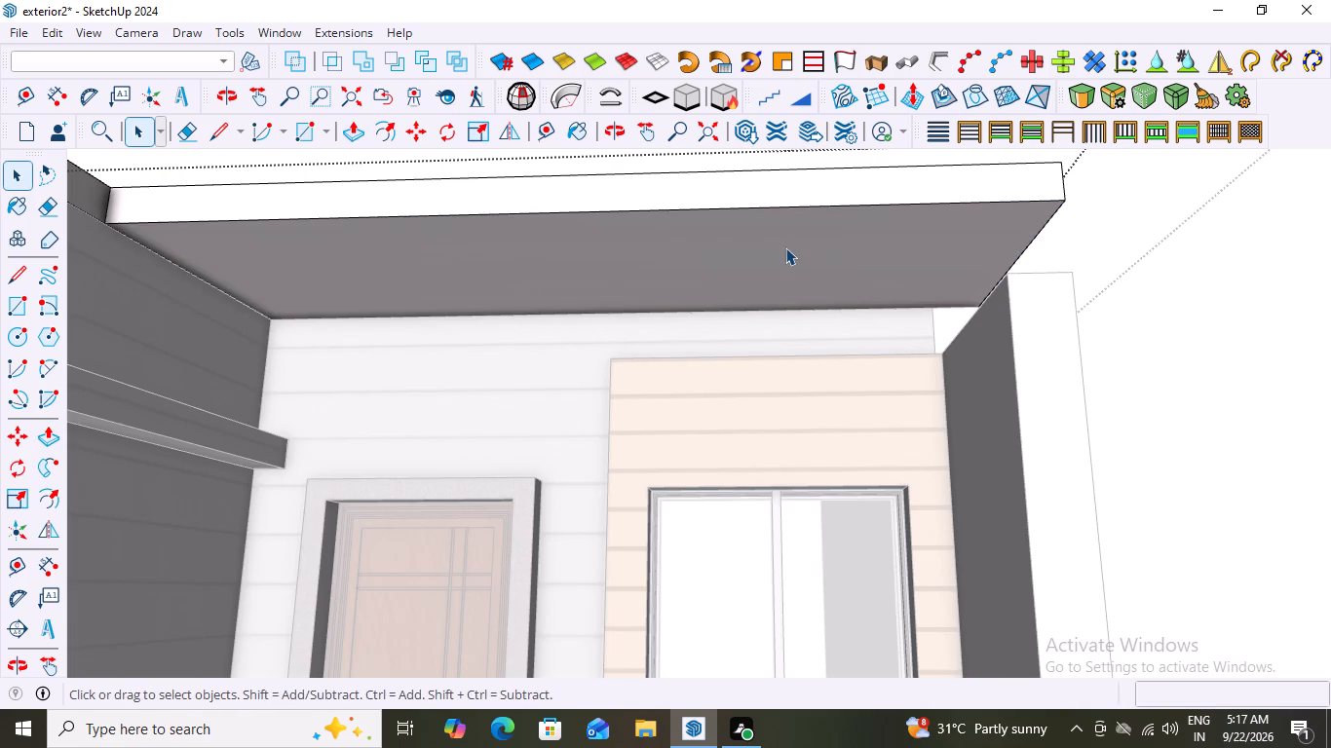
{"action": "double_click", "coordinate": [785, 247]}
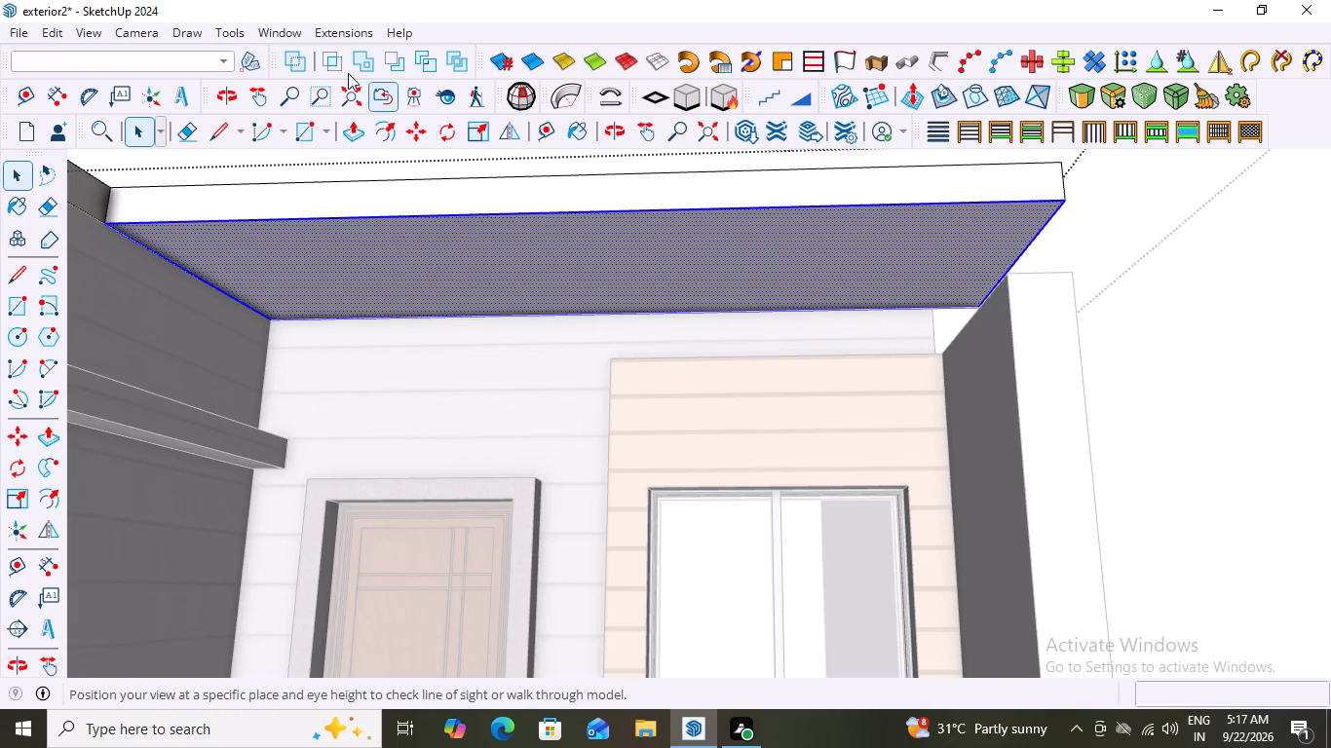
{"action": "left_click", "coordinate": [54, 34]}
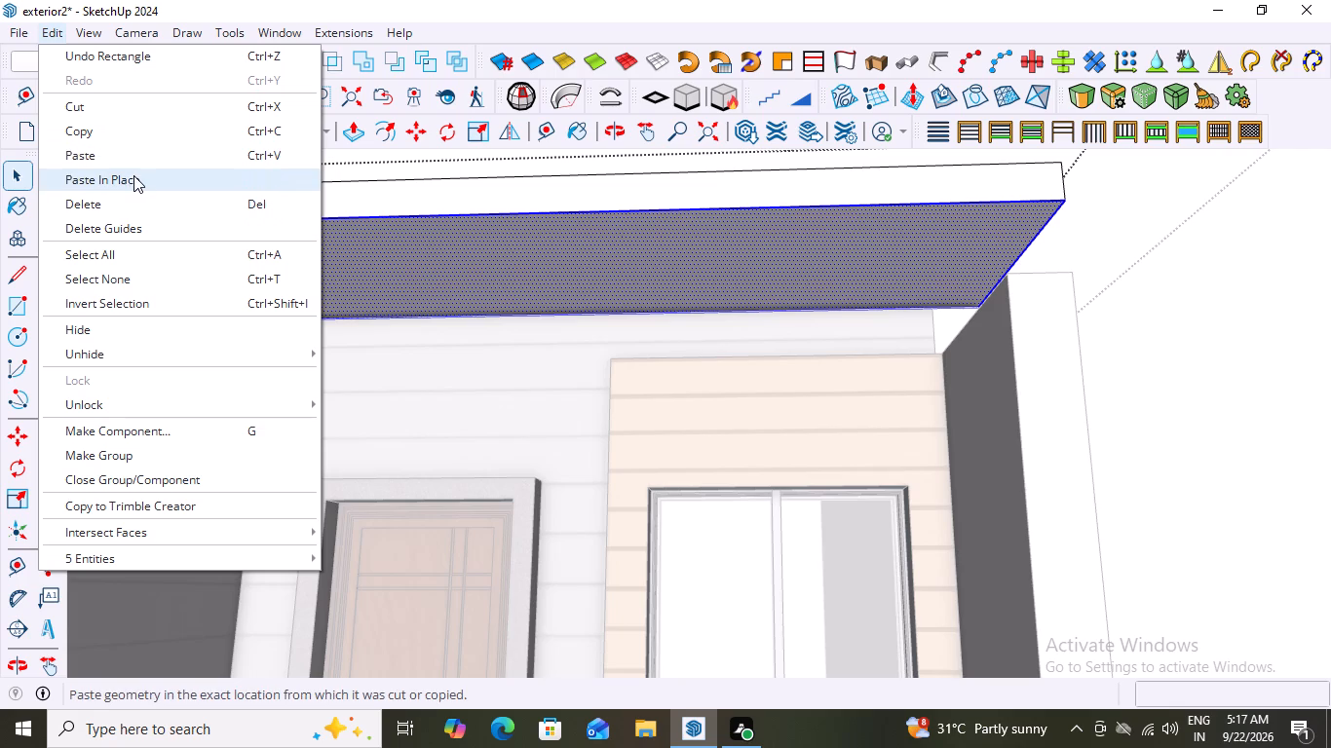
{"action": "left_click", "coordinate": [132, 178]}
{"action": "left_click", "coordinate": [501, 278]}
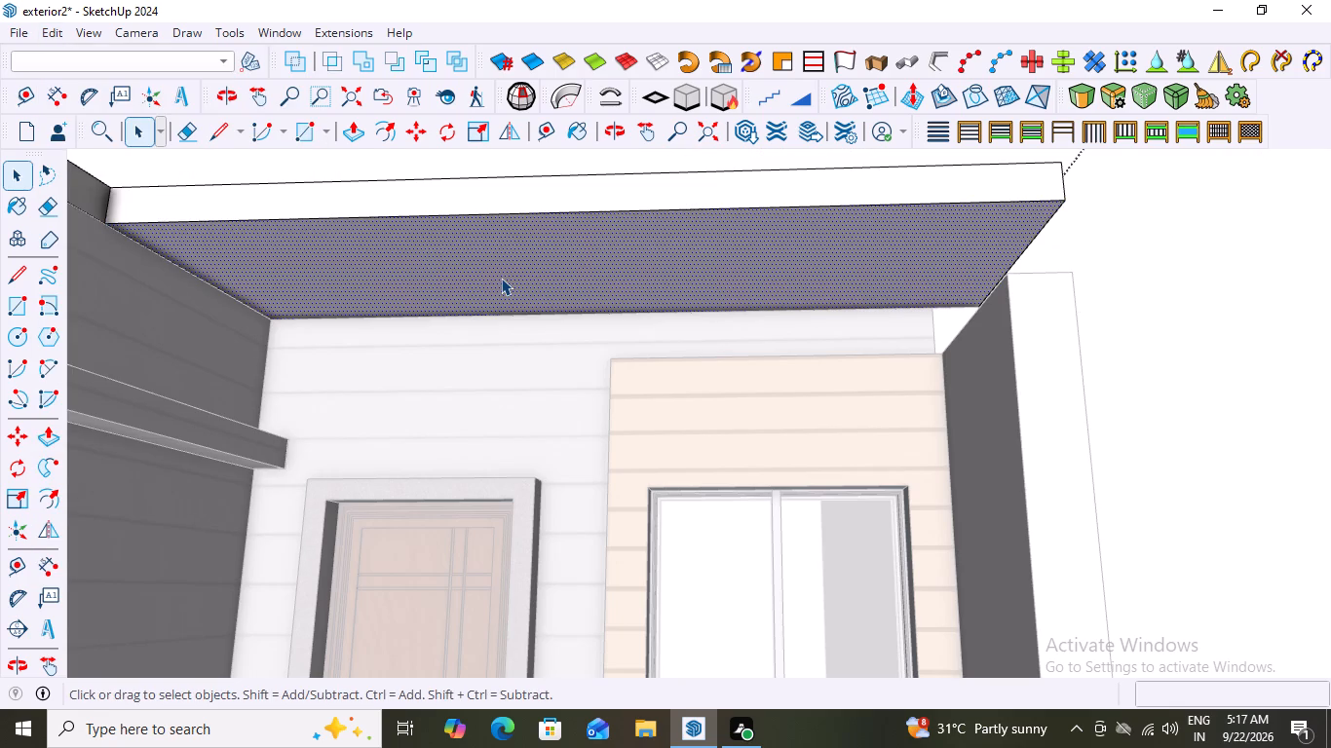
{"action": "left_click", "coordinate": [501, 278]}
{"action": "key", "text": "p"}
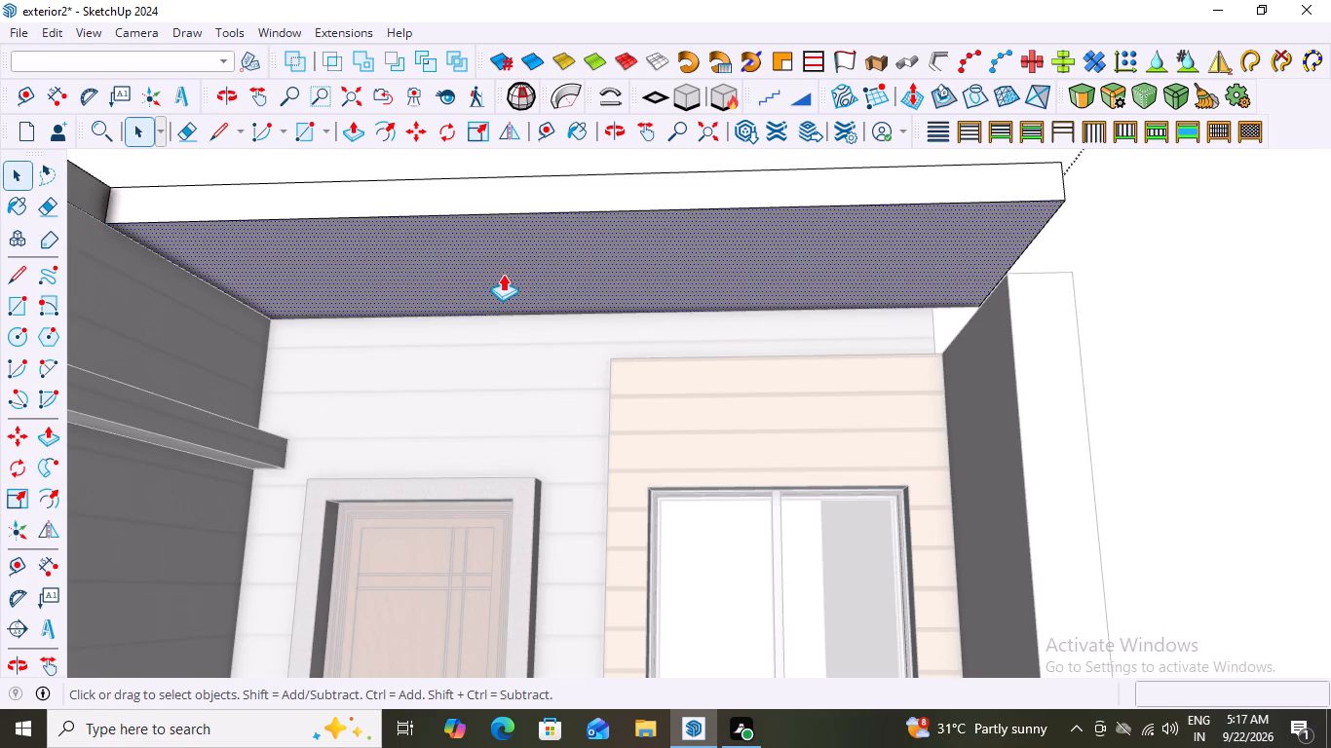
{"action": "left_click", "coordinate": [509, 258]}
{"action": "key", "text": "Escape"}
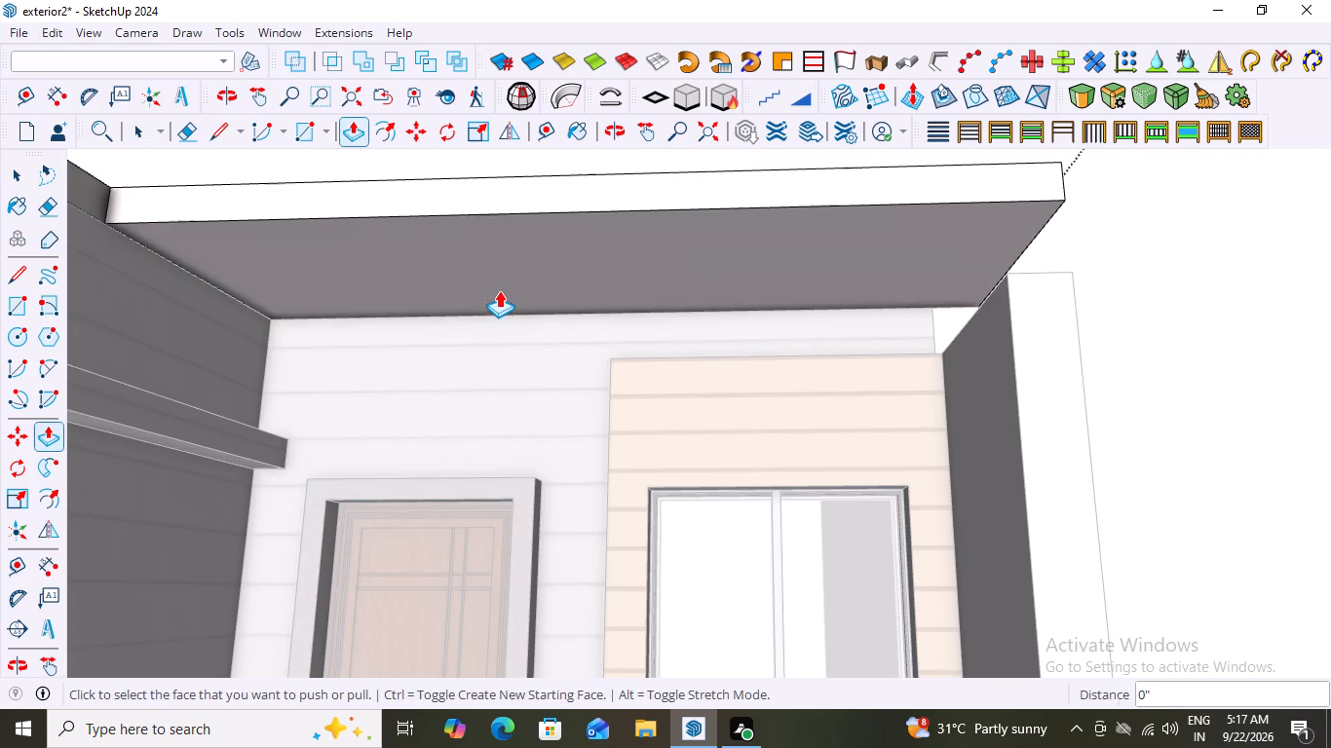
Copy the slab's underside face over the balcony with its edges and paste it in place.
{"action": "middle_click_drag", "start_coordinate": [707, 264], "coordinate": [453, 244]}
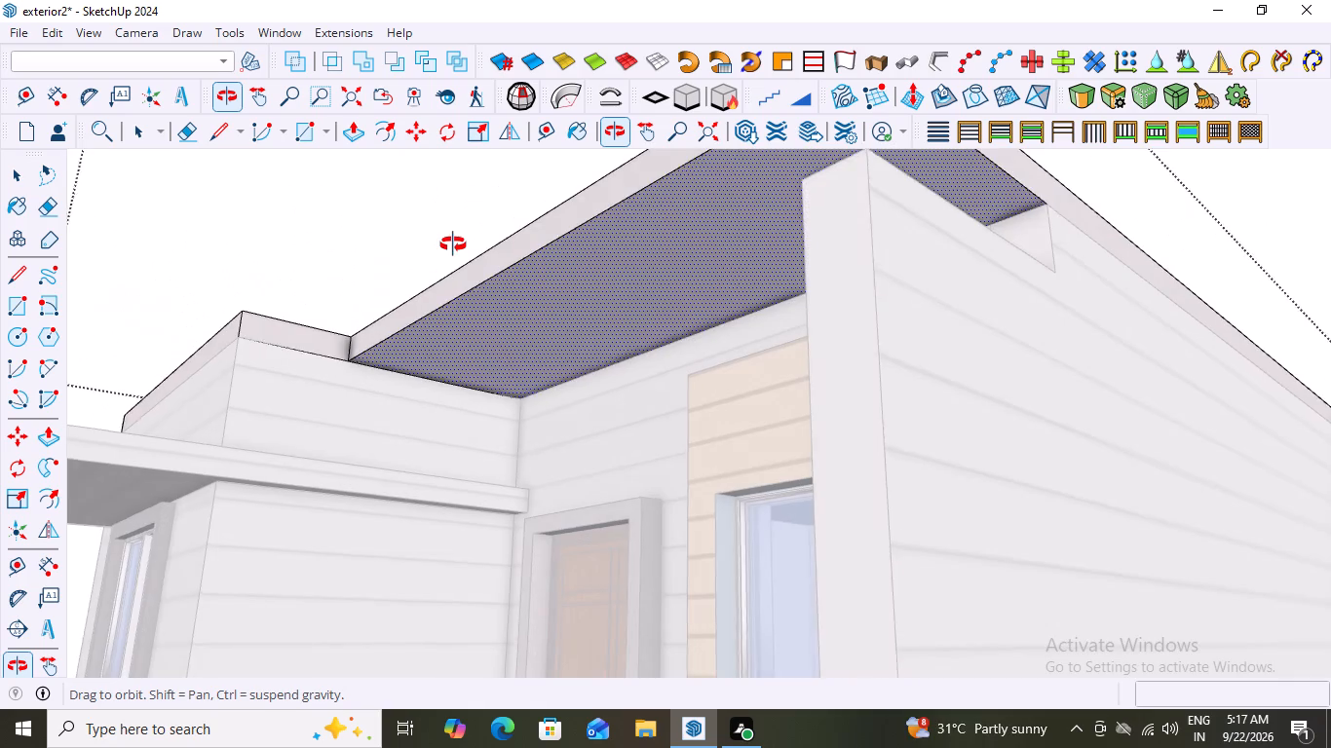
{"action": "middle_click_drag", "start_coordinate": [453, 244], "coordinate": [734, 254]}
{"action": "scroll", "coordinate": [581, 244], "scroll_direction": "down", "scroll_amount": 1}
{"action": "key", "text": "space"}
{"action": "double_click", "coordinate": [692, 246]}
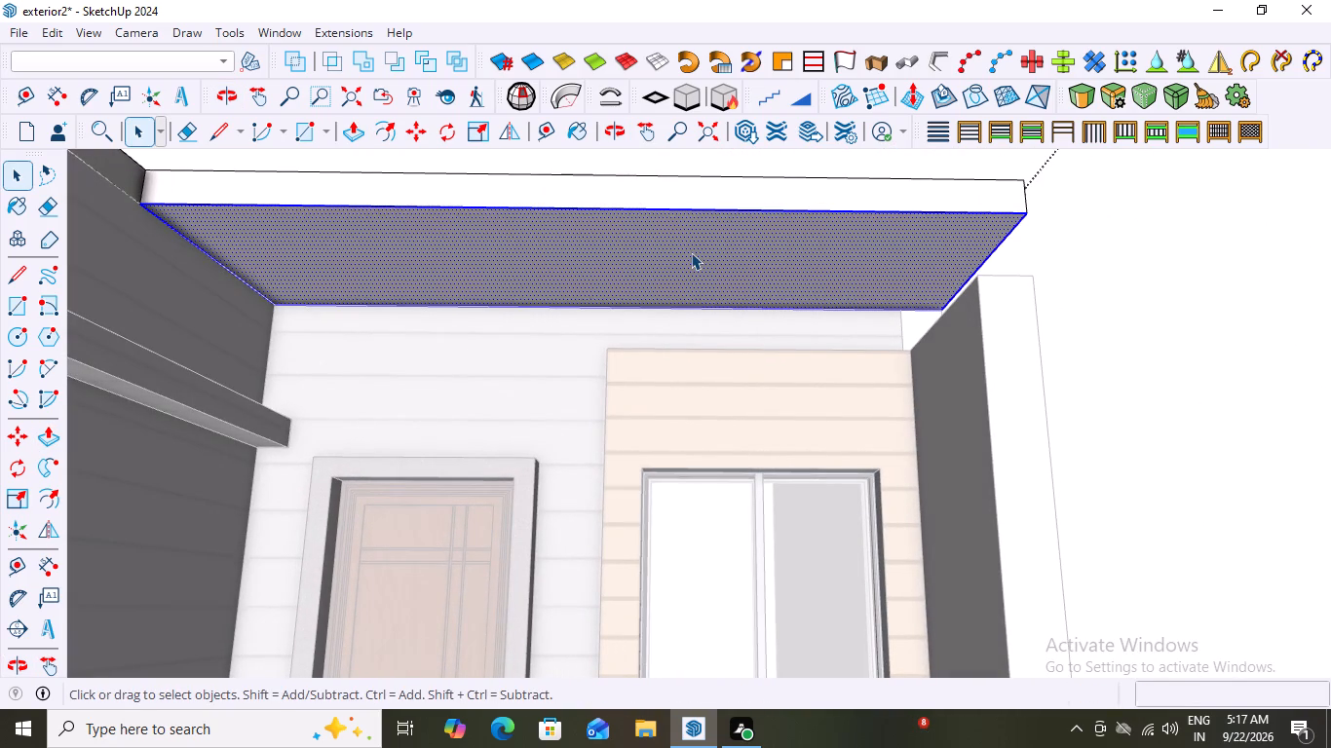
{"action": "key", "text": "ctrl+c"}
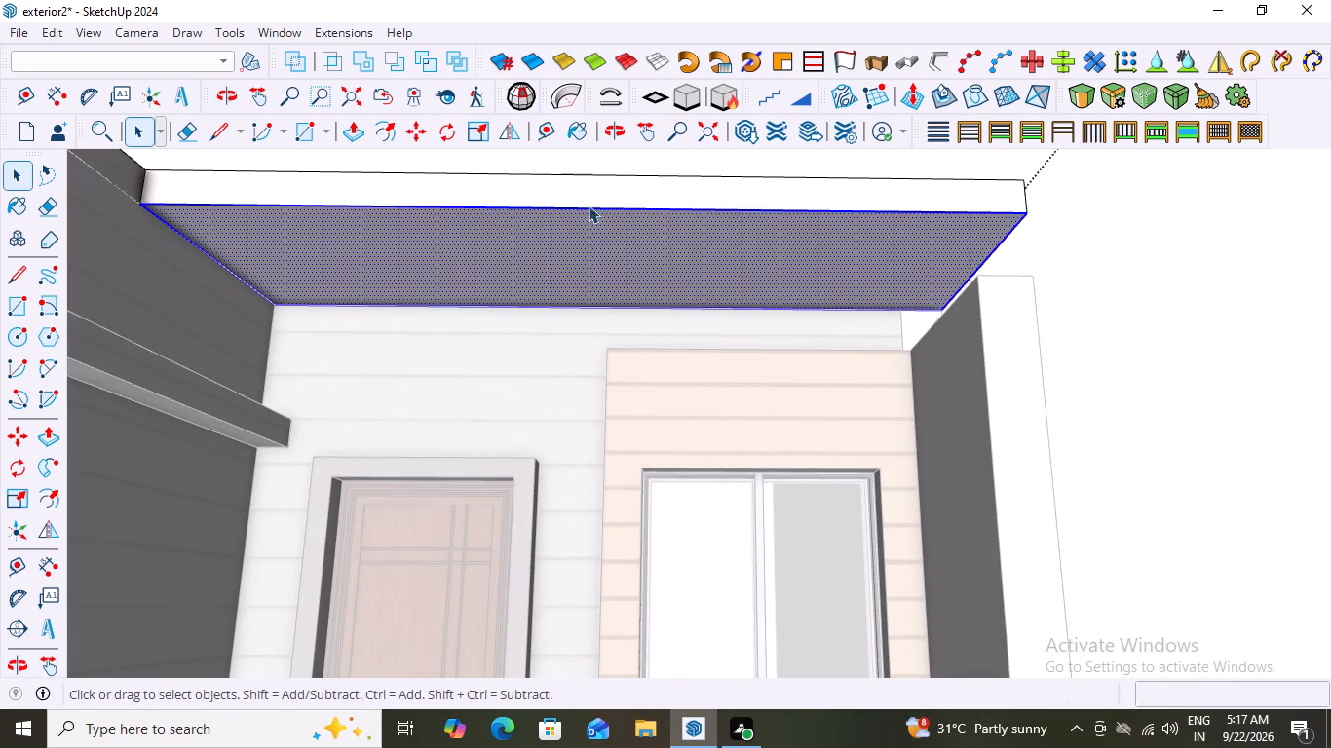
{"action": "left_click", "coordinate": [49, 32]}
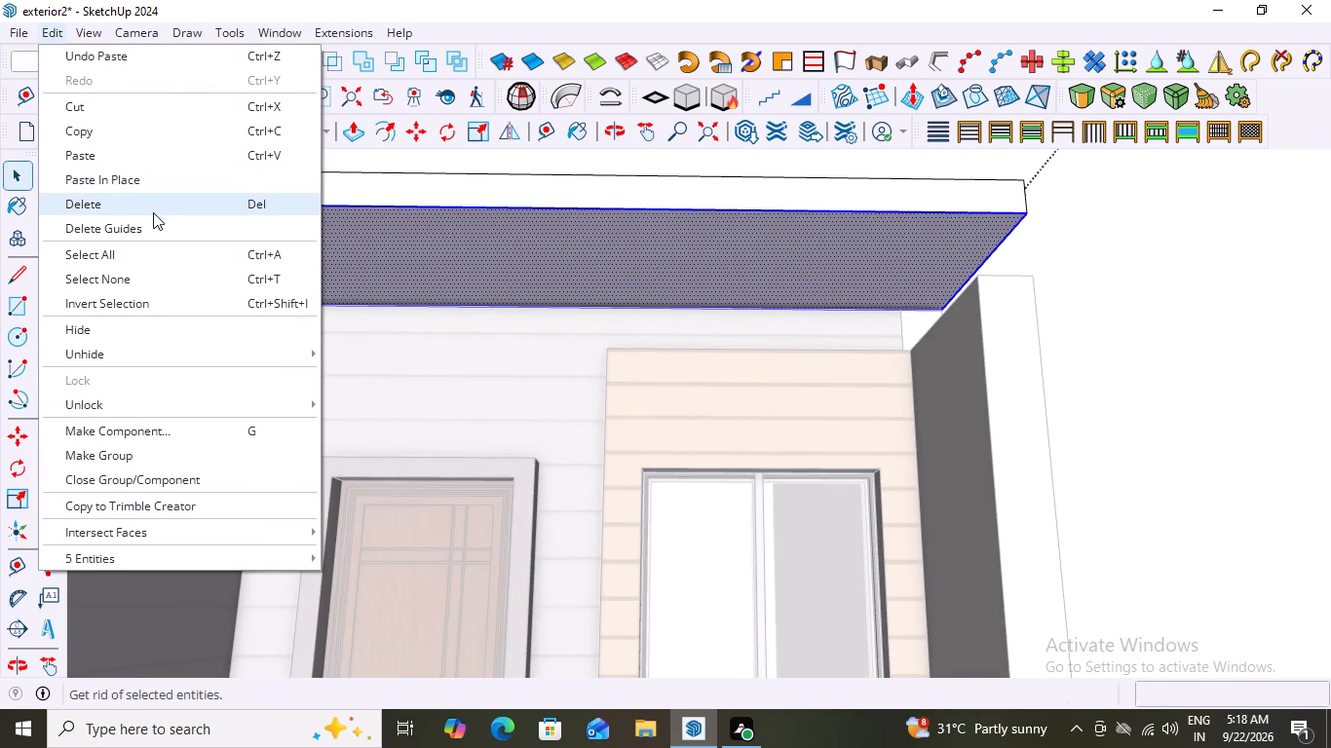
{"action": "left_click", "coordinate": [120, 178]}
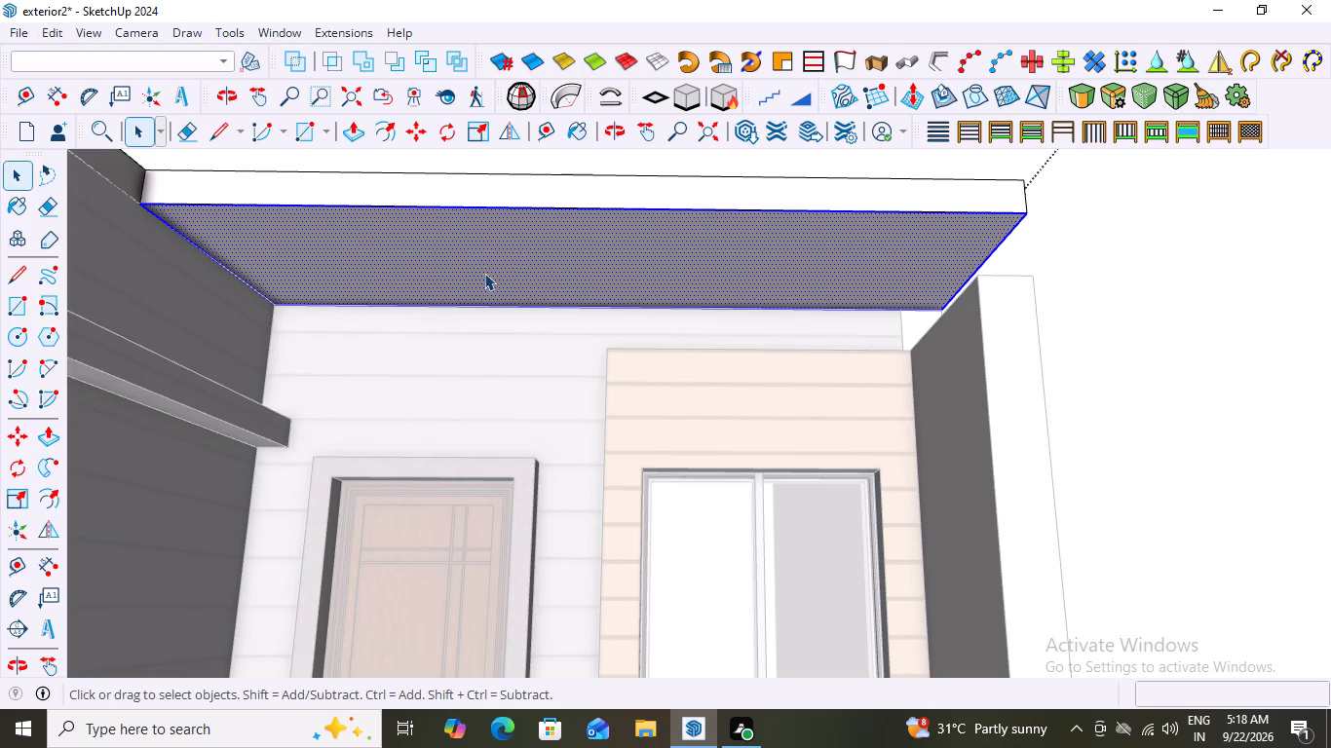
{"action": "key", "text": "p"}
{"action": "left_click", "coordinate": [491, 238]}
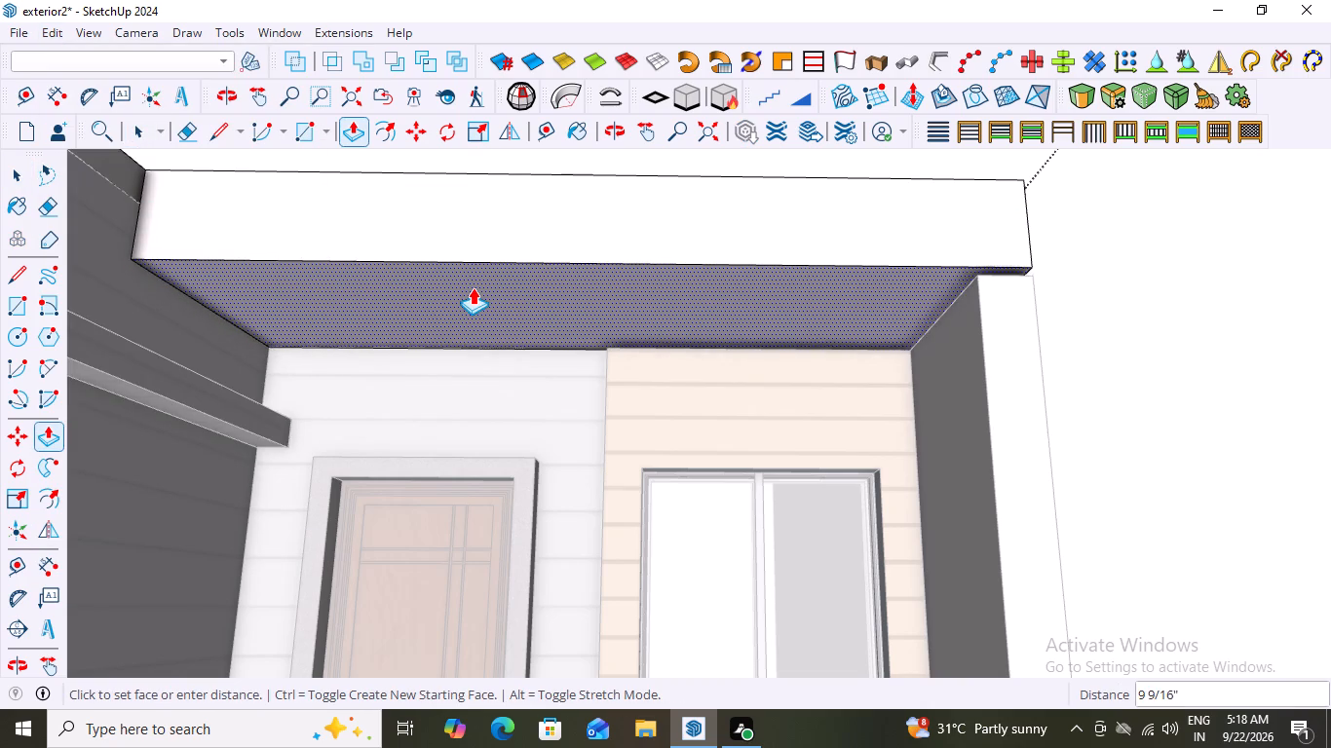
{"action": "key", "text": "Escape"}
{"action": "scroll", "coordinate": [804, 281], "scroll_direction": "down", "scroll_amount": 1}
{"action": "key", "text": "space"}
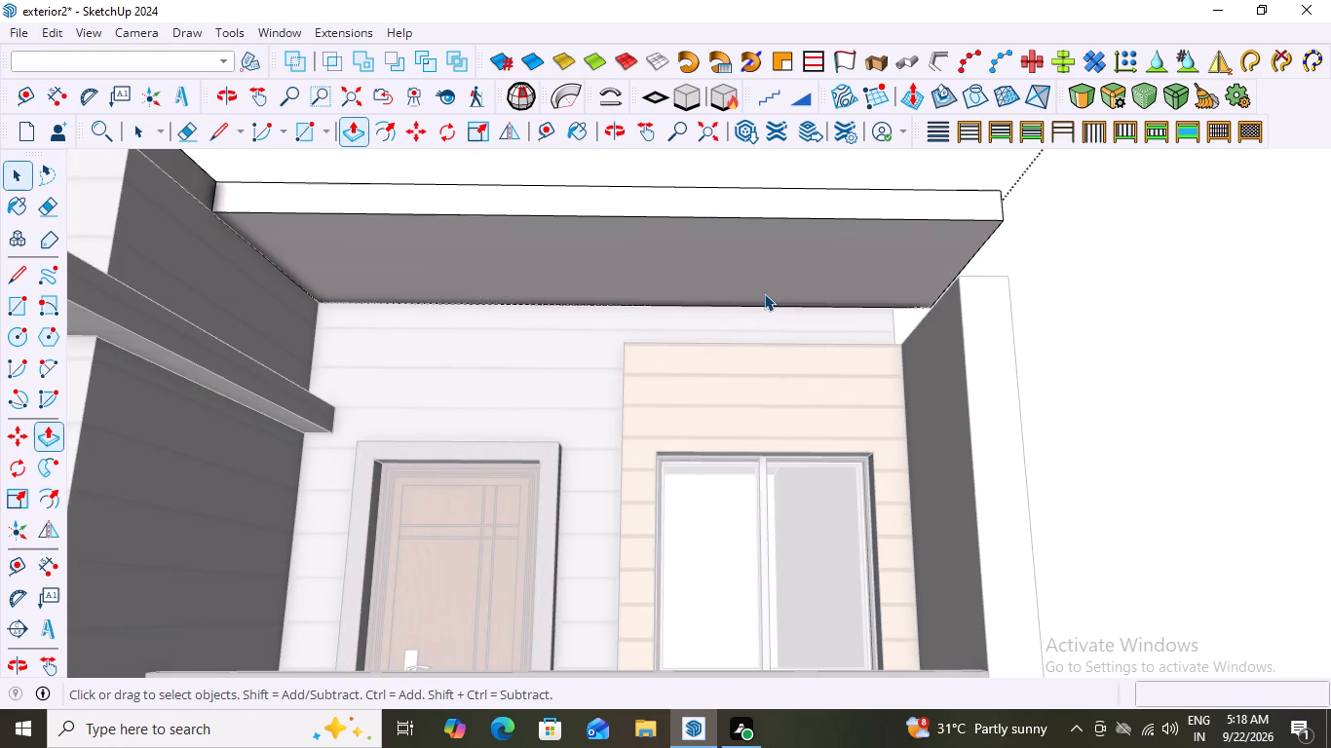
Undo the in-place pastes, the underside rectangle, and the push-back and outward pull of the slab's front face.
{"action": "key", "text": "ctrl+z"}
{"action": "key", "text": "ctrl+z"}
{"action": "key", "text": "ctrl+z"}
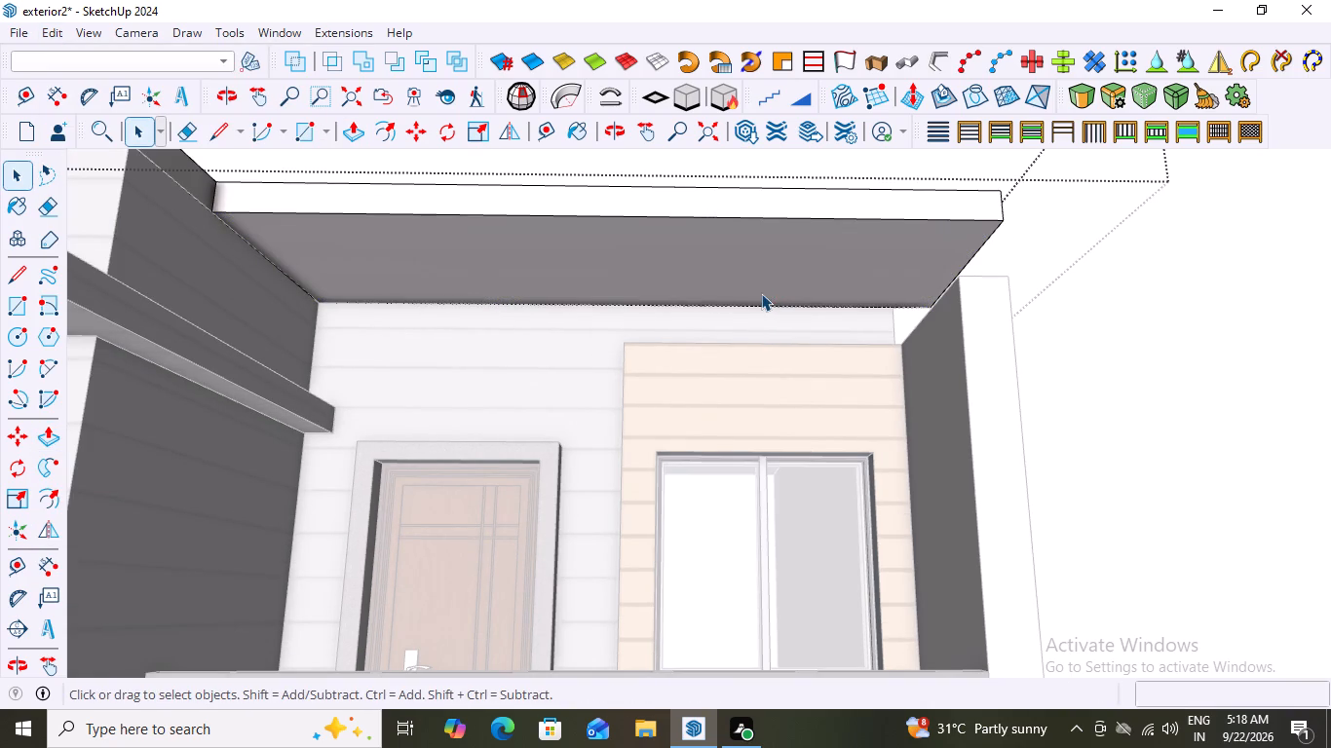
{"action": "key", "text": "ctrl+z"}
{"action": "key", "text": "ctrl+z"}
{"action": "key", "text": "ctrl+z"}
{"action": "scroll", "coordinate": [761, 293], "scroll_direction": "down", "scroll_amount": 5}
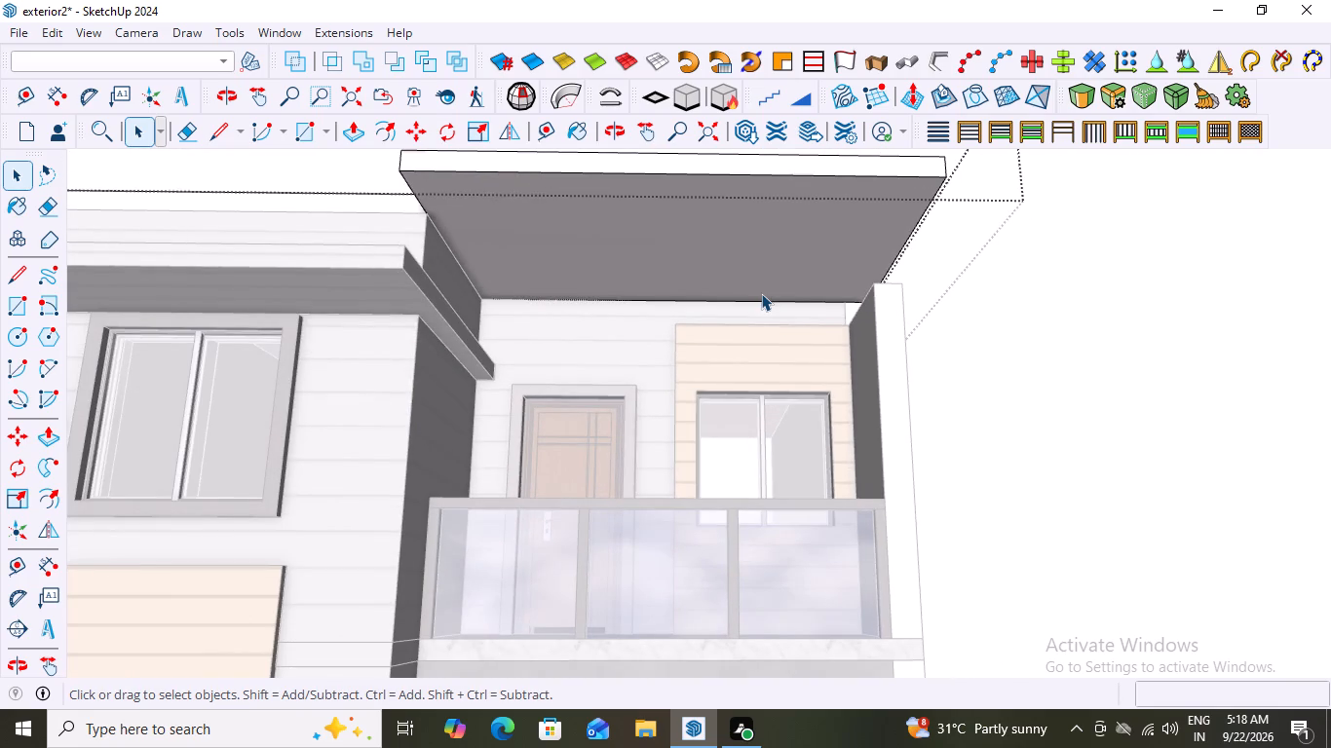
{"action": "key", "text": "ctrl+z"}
Examine the balcony roof slab and the gap above the lowered side wall from the side, below and the front.
{"action": "middle_click_drag", "start_coordinate": [973, 254], "coordinate": [655, 355]}
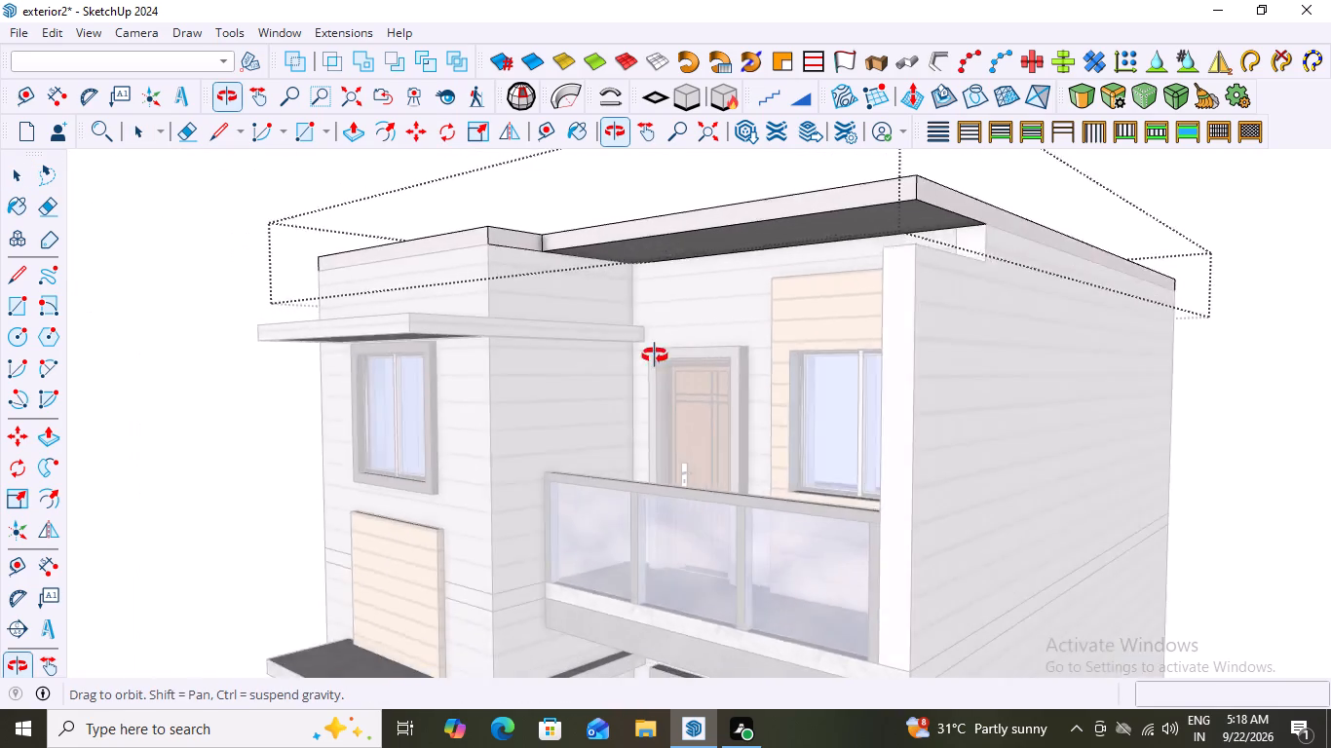
{"action": "middle_click_drag", "start_coordinate": [655, 355], "coordinate": [655, 407]}
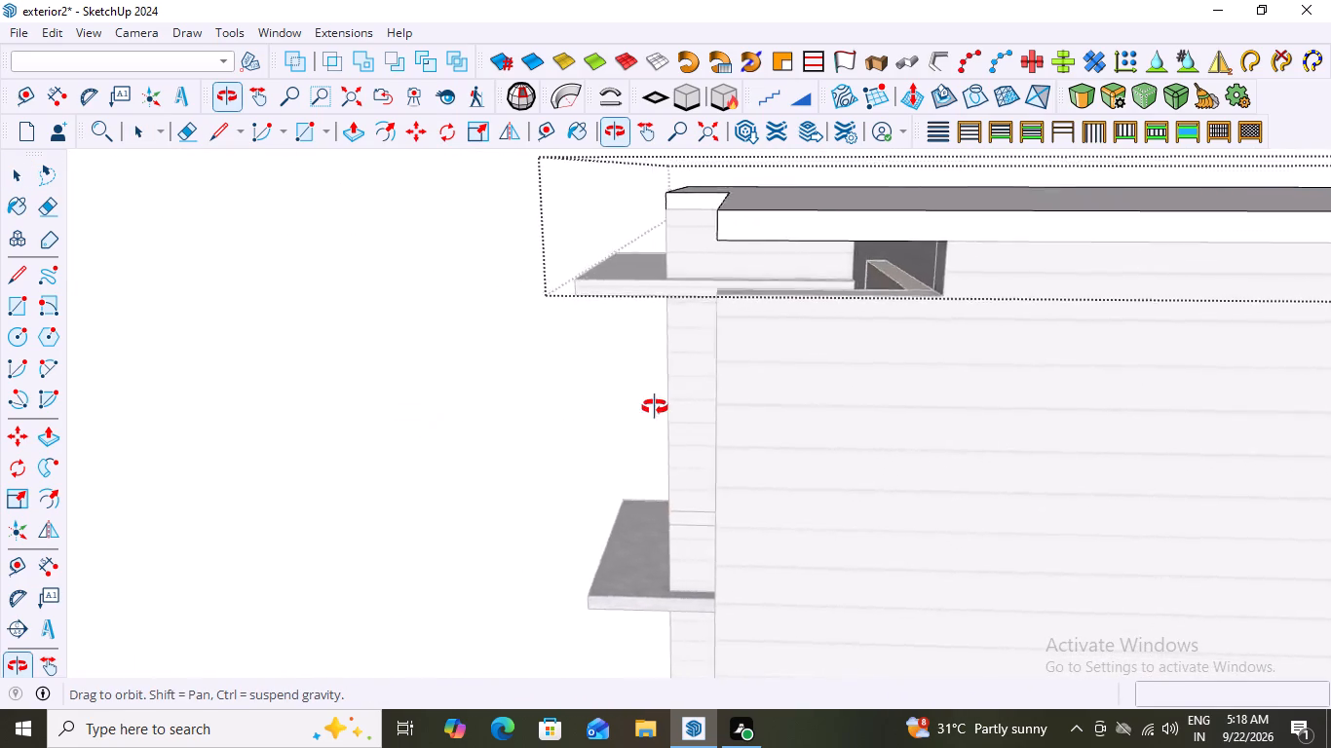
{"action": "middle_click_drag", "start_coordinate": [655, 407], "coordinate": [628, 464]}
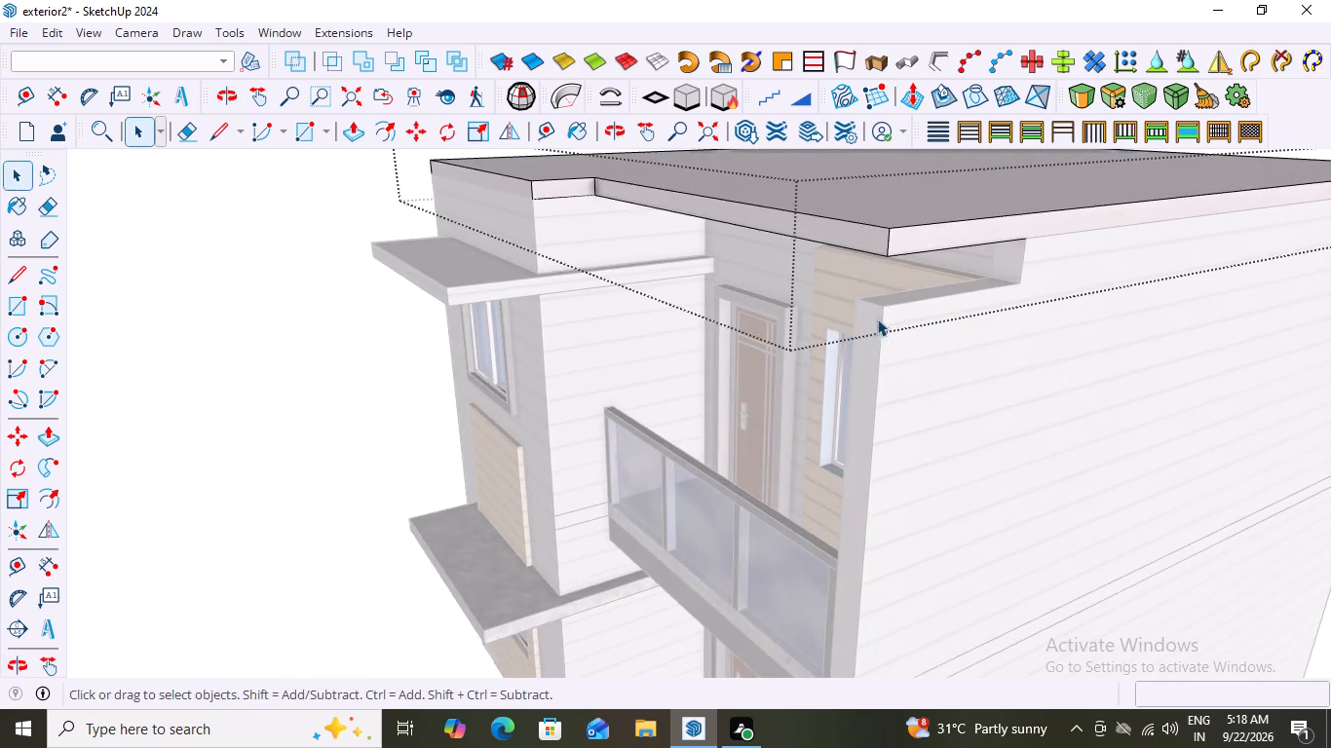
{"action": "middle_click_drag", "start_coordinate": [889, 316], "coordinate": [1008, 371]}
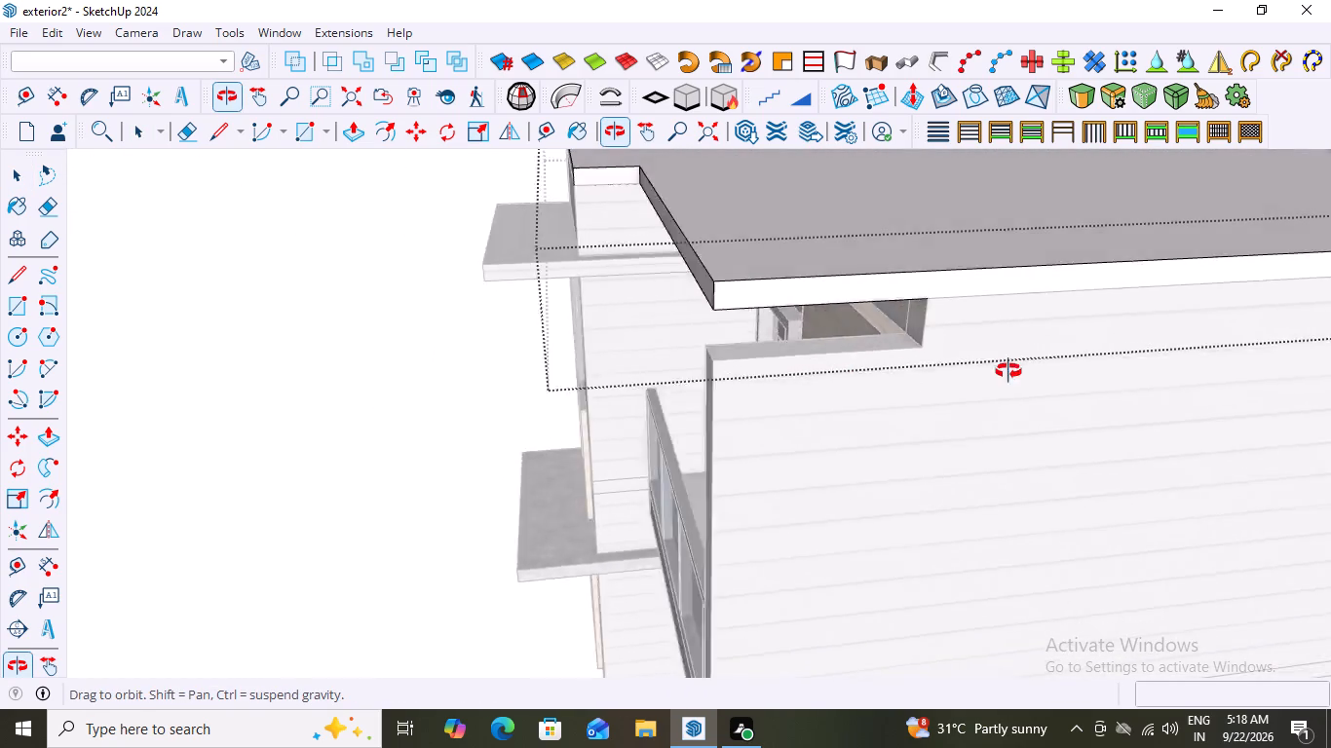
{"action": "middle_click_drag", "start_coordinate": [1008, 371], "coordinate": [1204, 331]}
{"action": "middle_click_drag", "start_coordinate": [971, 226], "coordinate": [945, 3]}
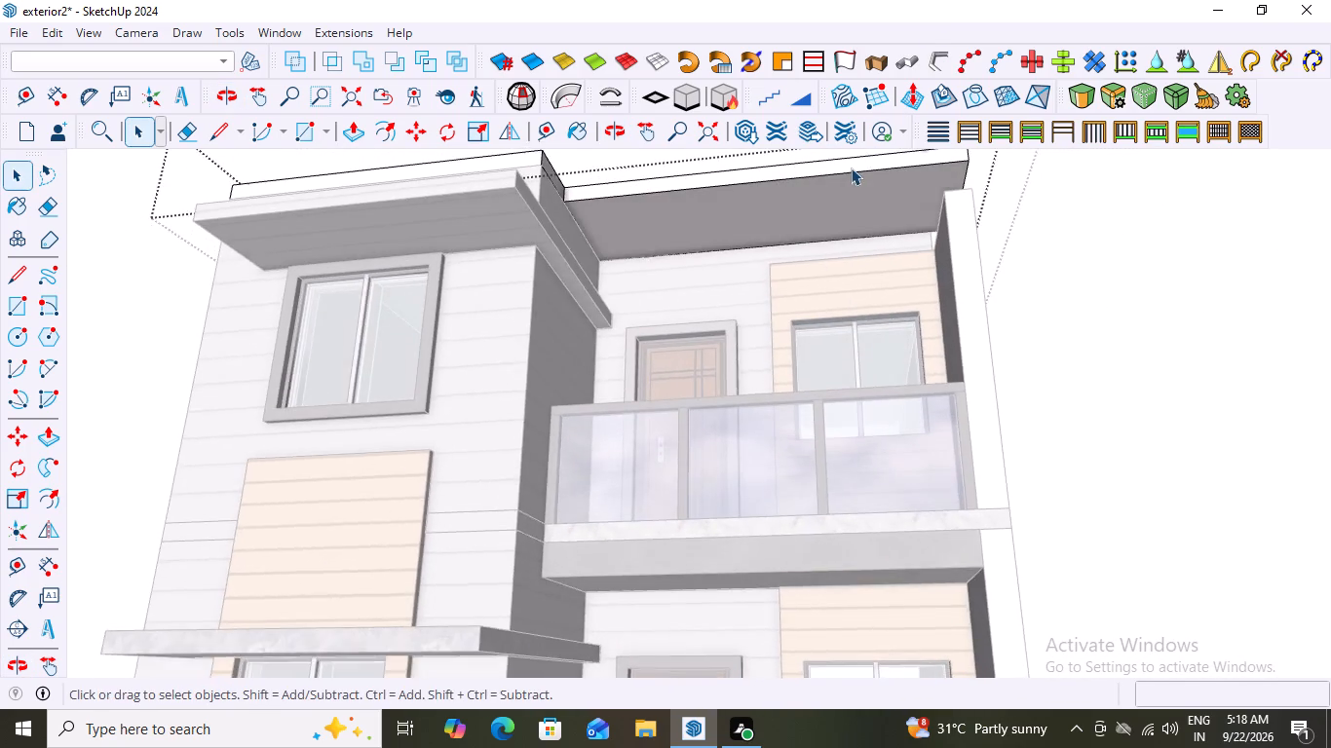
{"action": "scroll", "coordinate": [851, 168], "scroll_direction": "up", "scroll_amount": 2}
{"action": "middle_click_drag", "start_coordinate": [877, 205], "coordinate": [930, 312]}
{"action": "scroll", "coordinate": [894, 200], "scroll_direction": "down", "scroll_amount": 9}
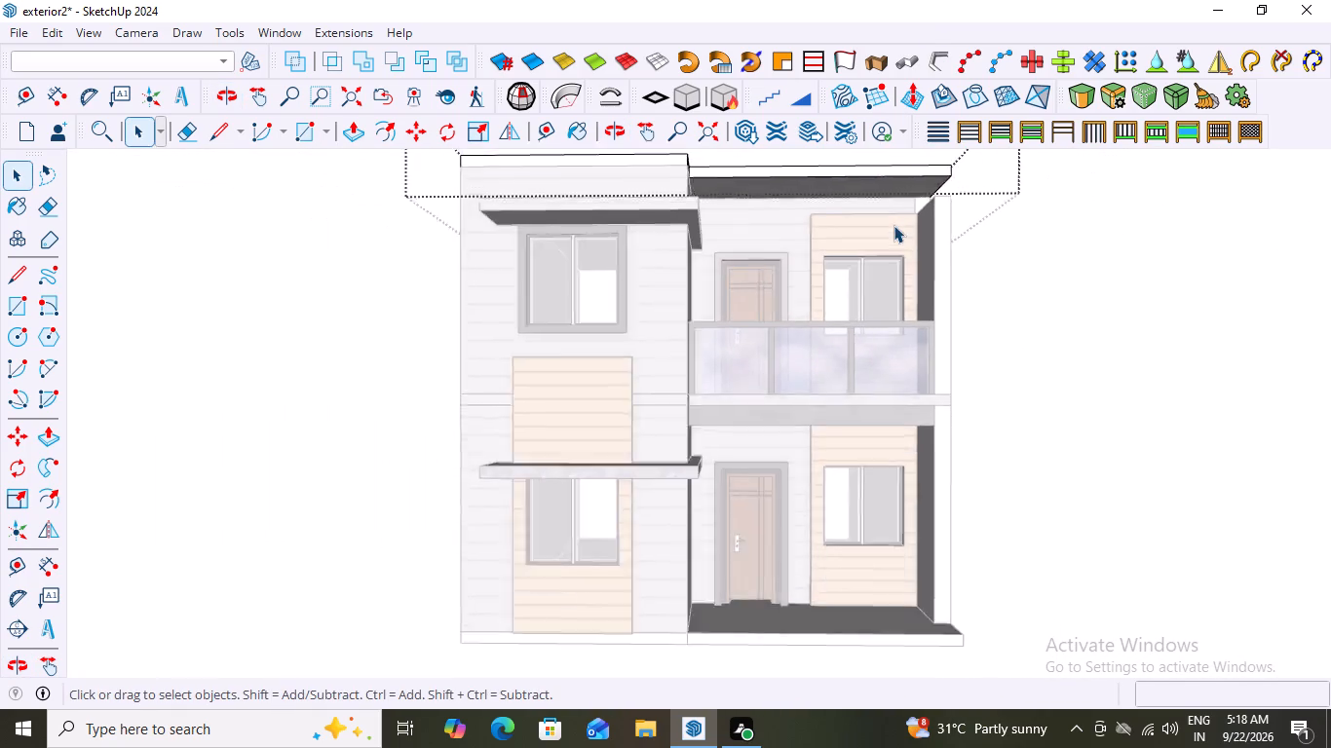
{"action": "middle_click_drag", "start_coordinate": [871, 155], "coordinate": [876, 119]}
{"action": "middle_click_drag", "start_coordinate": [872, 210], "coordinate": [841, 317]}
{"action": "scroll", "coordinate": [851, 280], "scroll_direction": "down", "scroll_amount": 6}
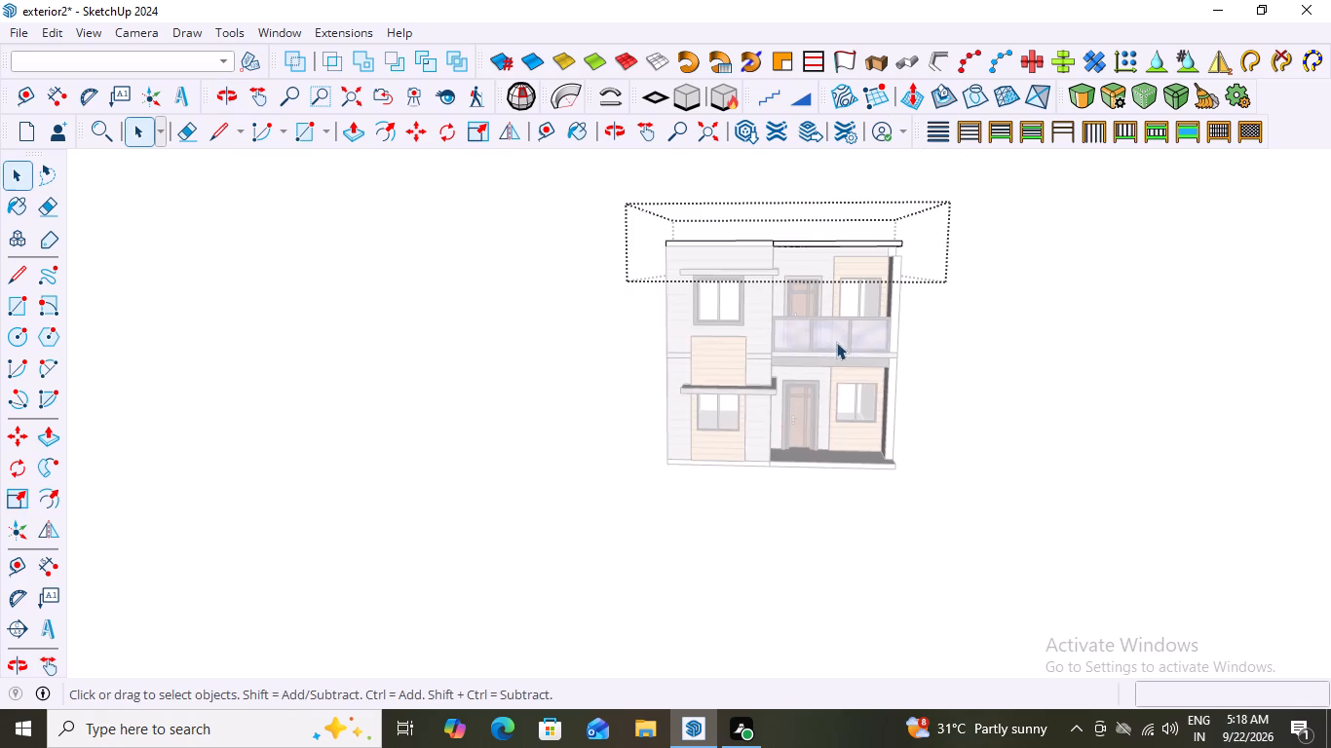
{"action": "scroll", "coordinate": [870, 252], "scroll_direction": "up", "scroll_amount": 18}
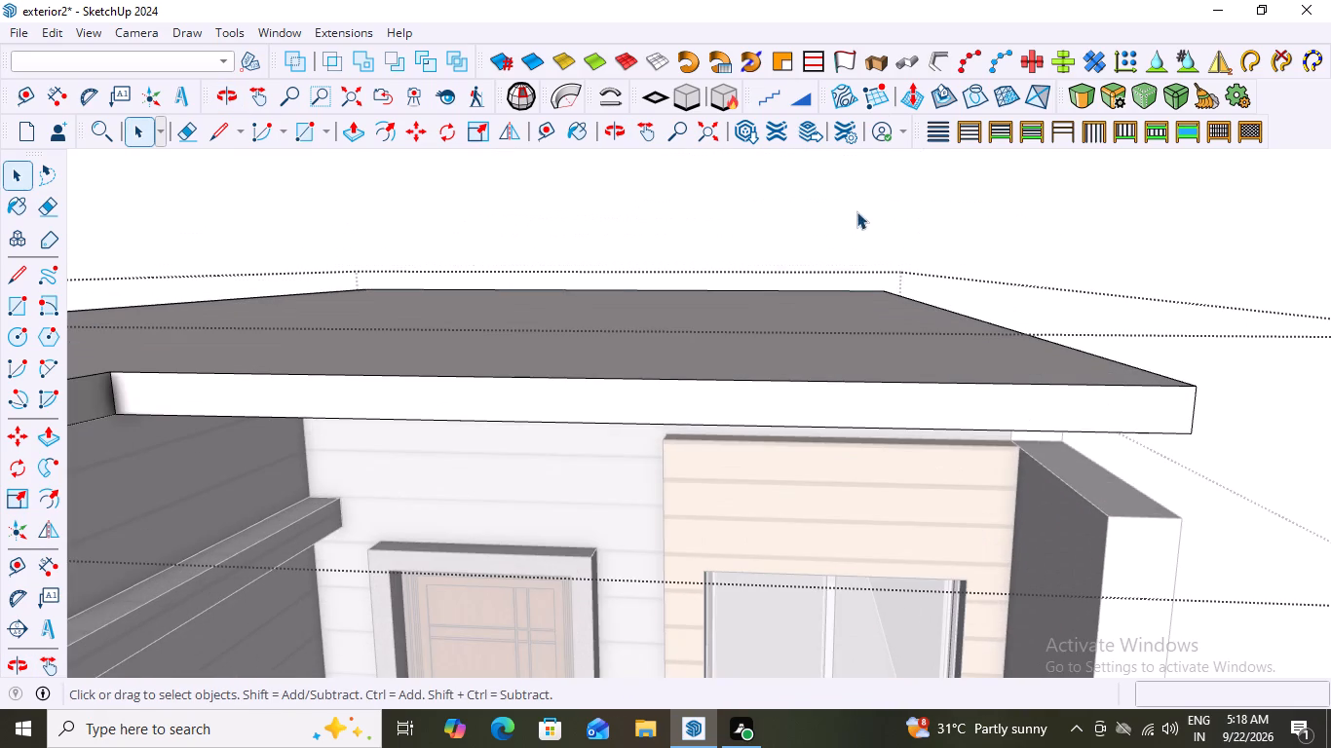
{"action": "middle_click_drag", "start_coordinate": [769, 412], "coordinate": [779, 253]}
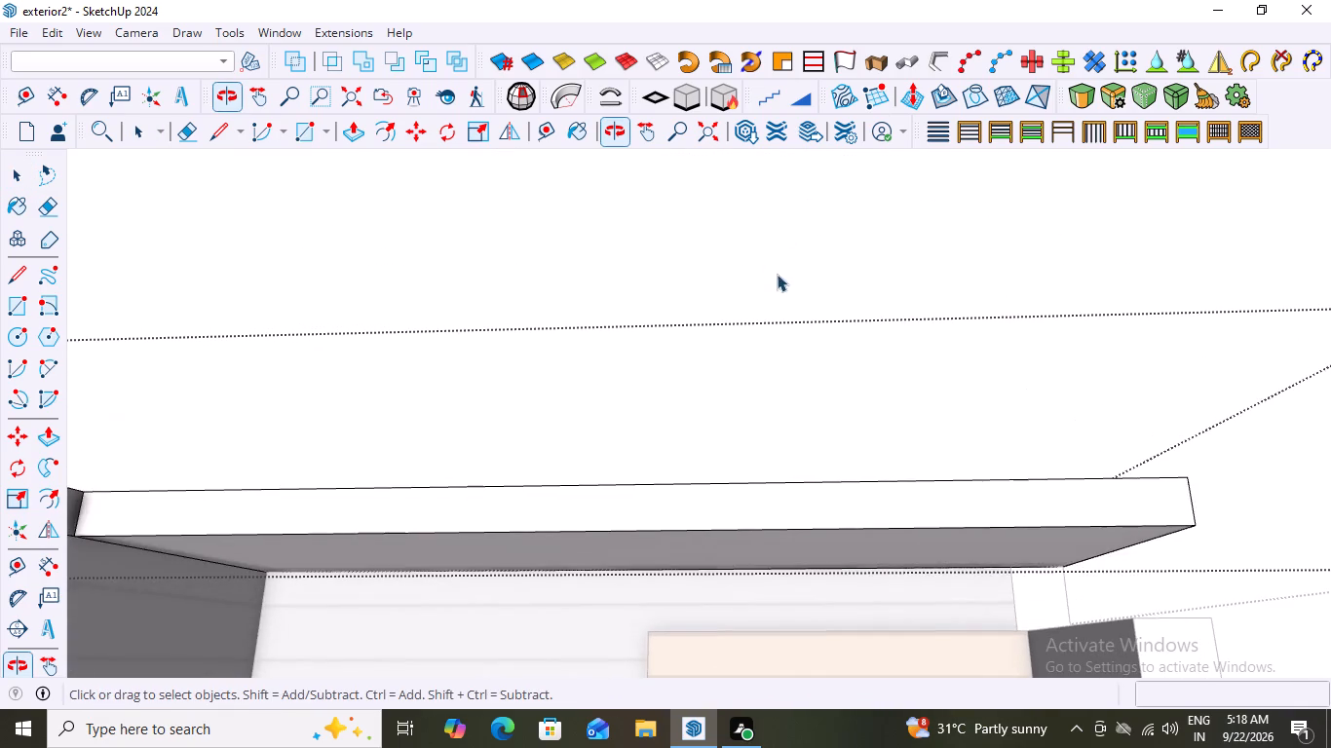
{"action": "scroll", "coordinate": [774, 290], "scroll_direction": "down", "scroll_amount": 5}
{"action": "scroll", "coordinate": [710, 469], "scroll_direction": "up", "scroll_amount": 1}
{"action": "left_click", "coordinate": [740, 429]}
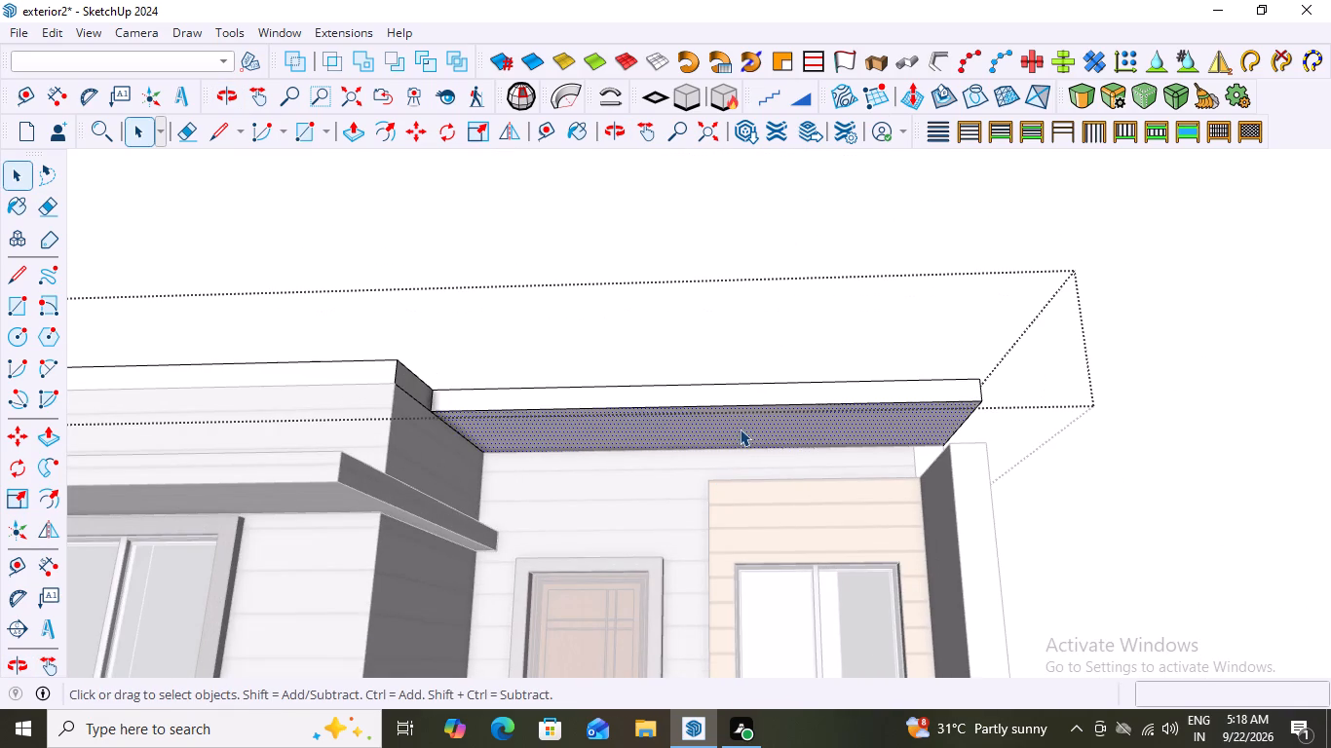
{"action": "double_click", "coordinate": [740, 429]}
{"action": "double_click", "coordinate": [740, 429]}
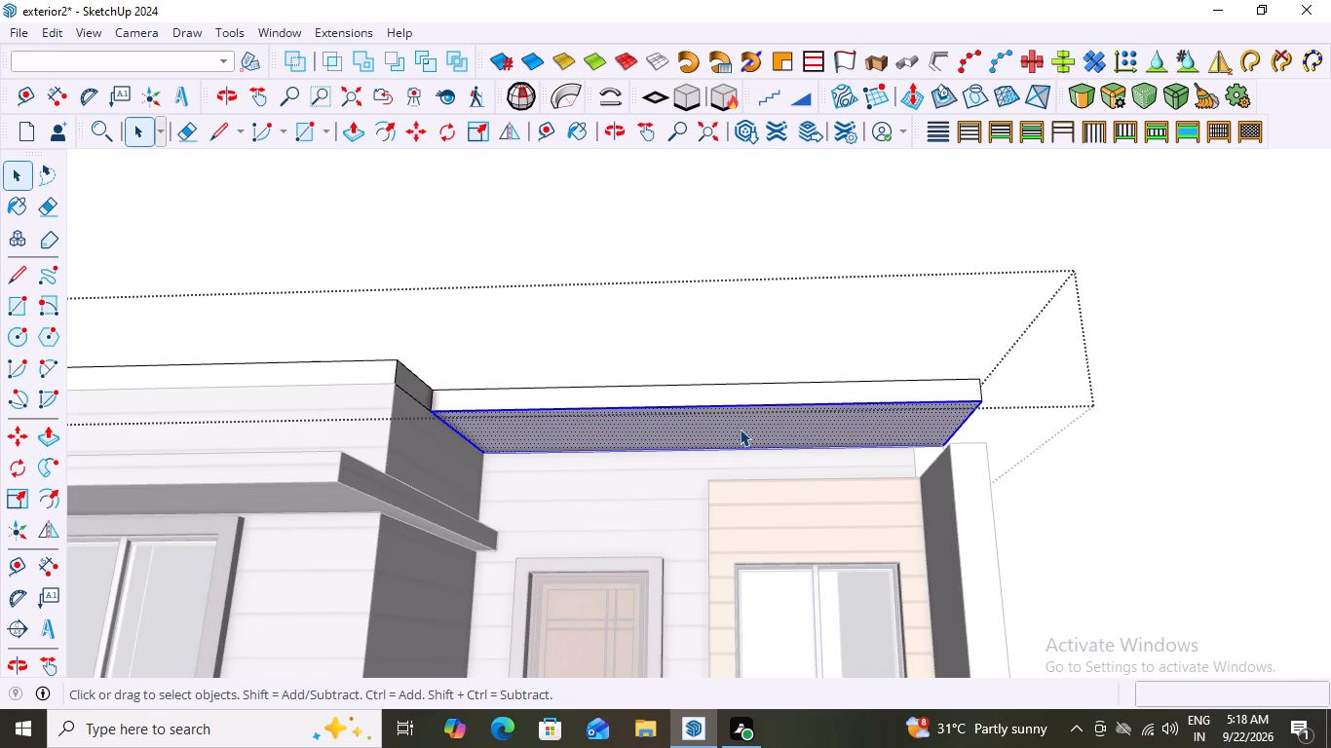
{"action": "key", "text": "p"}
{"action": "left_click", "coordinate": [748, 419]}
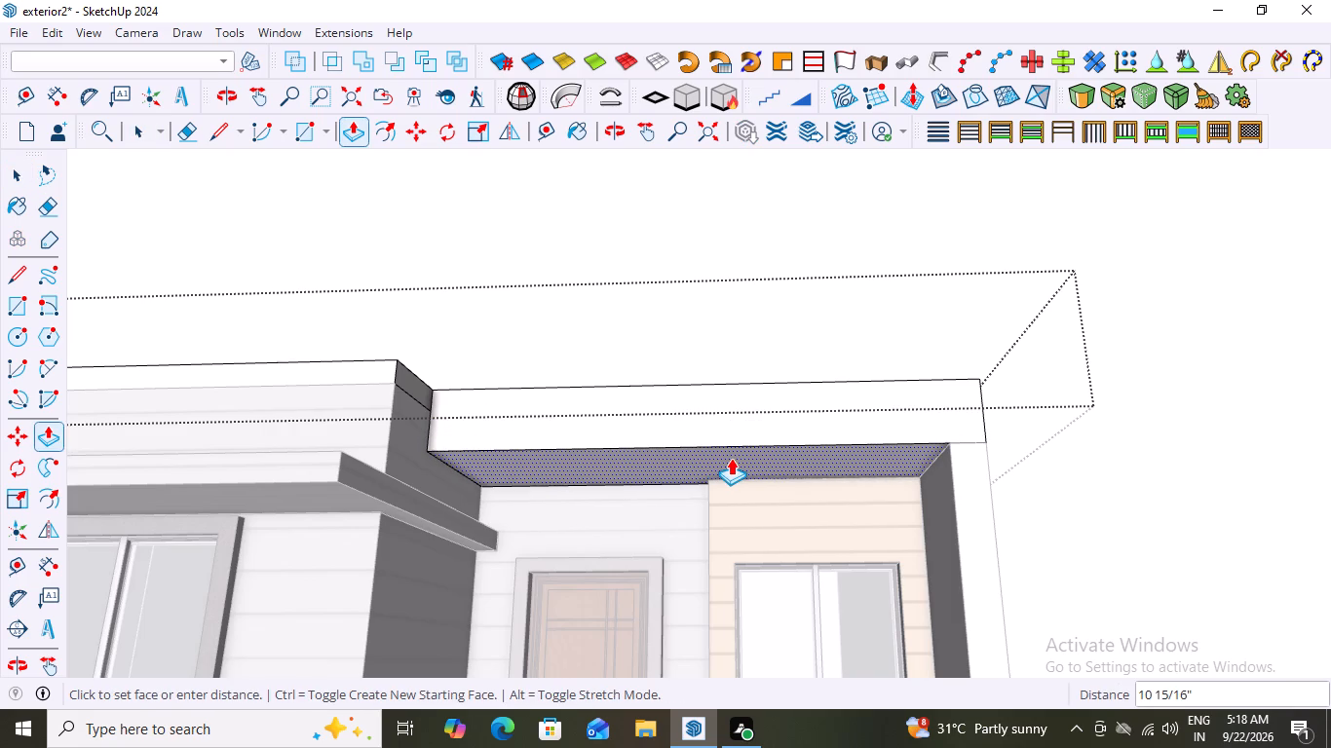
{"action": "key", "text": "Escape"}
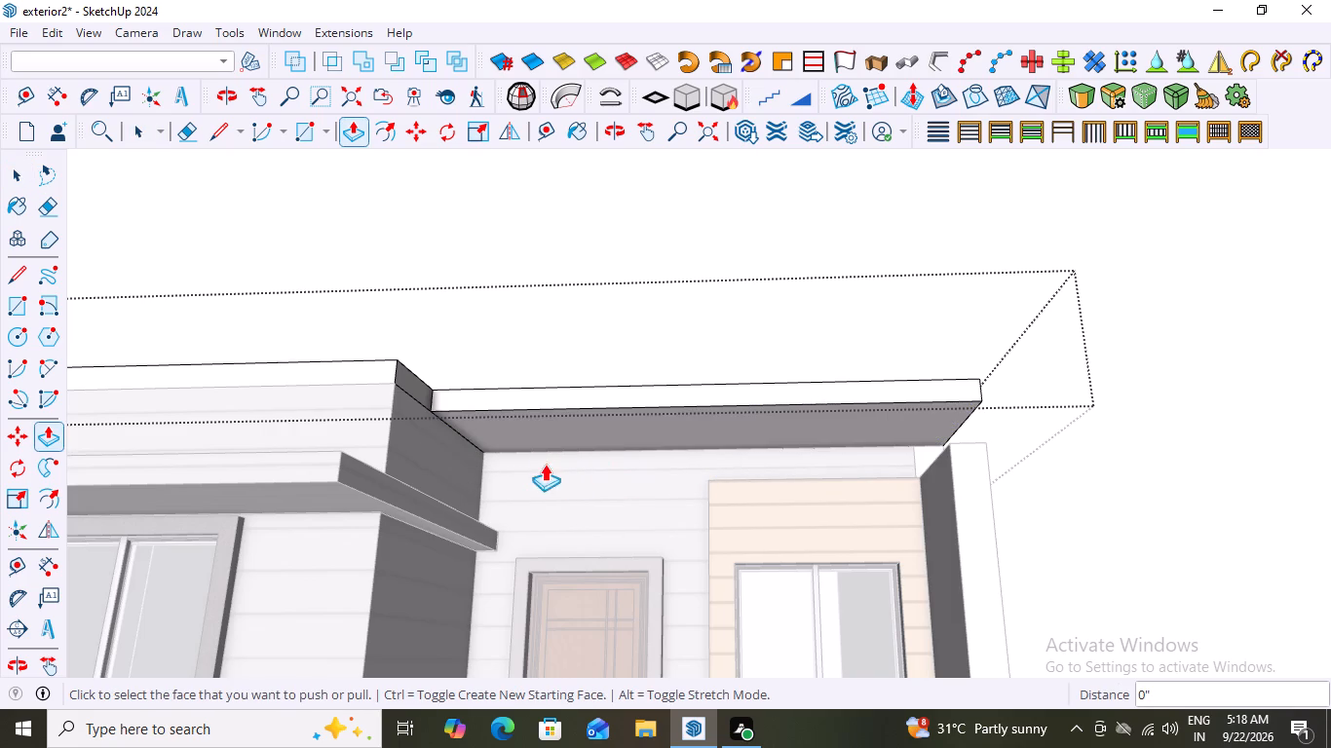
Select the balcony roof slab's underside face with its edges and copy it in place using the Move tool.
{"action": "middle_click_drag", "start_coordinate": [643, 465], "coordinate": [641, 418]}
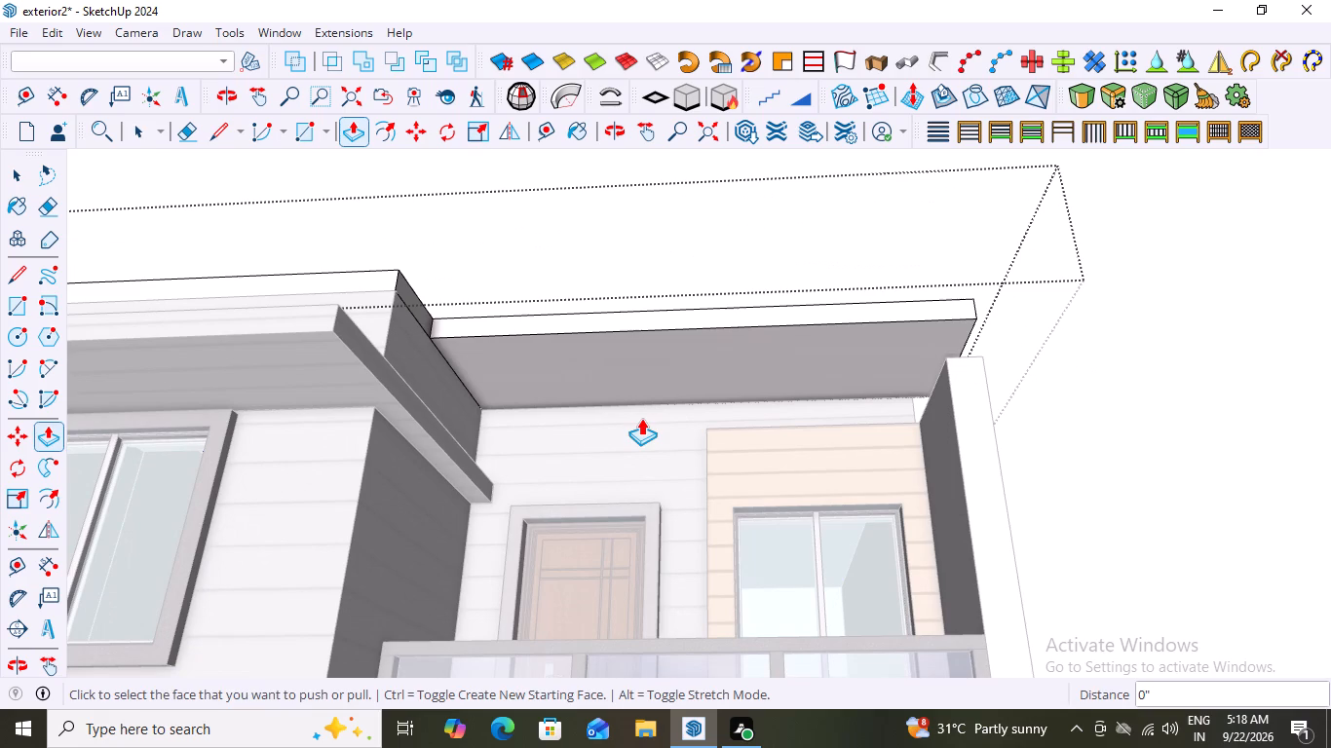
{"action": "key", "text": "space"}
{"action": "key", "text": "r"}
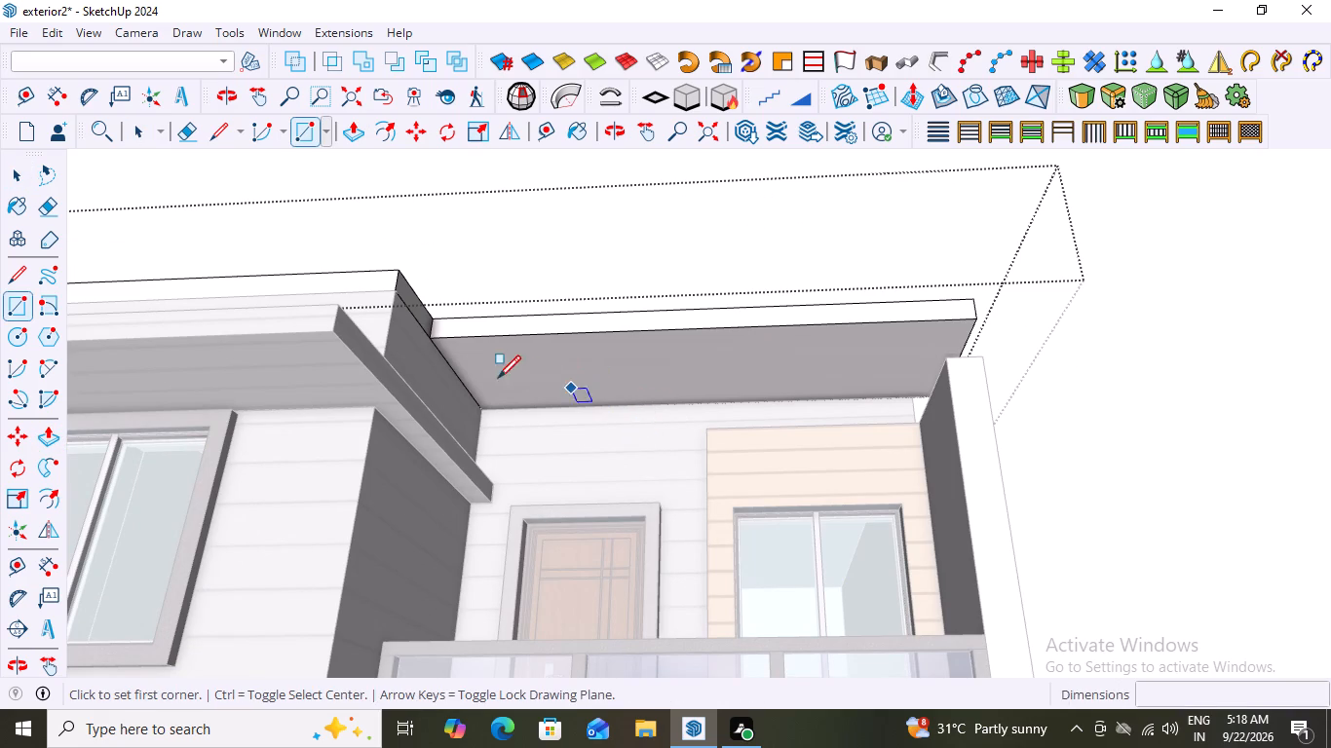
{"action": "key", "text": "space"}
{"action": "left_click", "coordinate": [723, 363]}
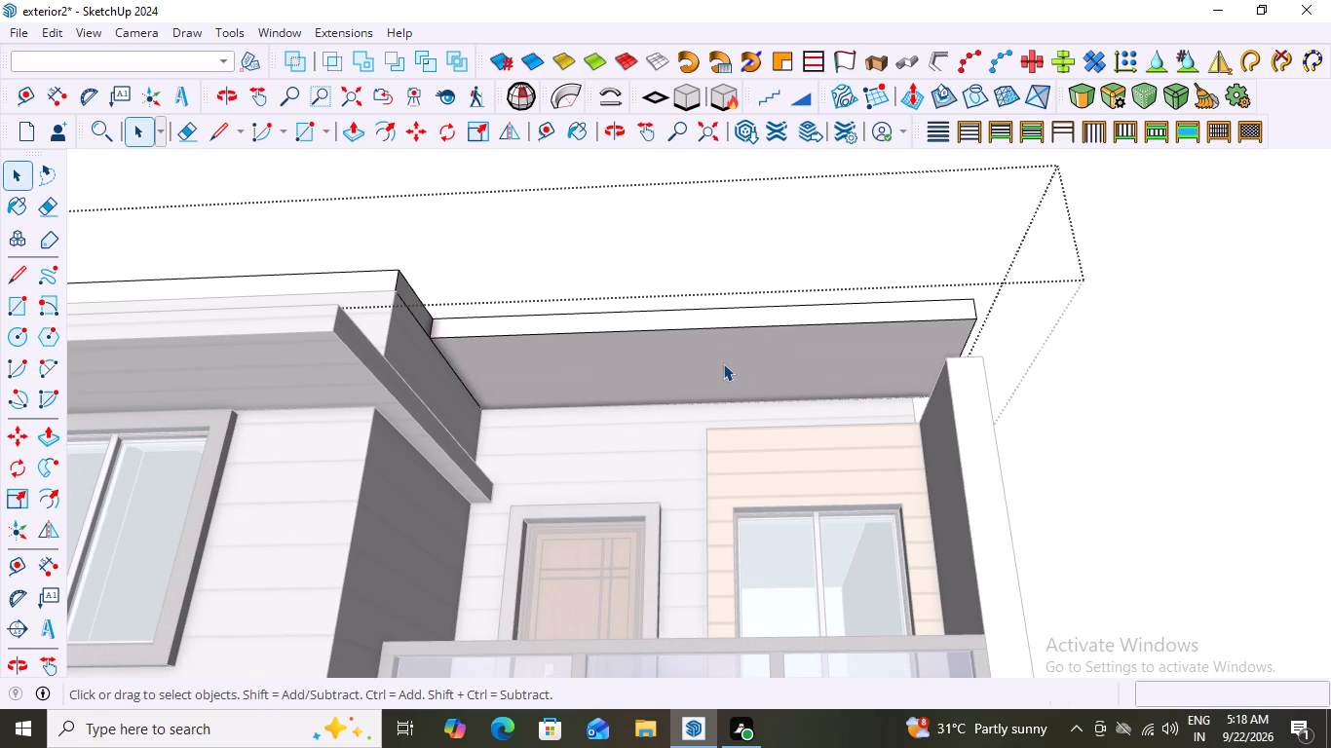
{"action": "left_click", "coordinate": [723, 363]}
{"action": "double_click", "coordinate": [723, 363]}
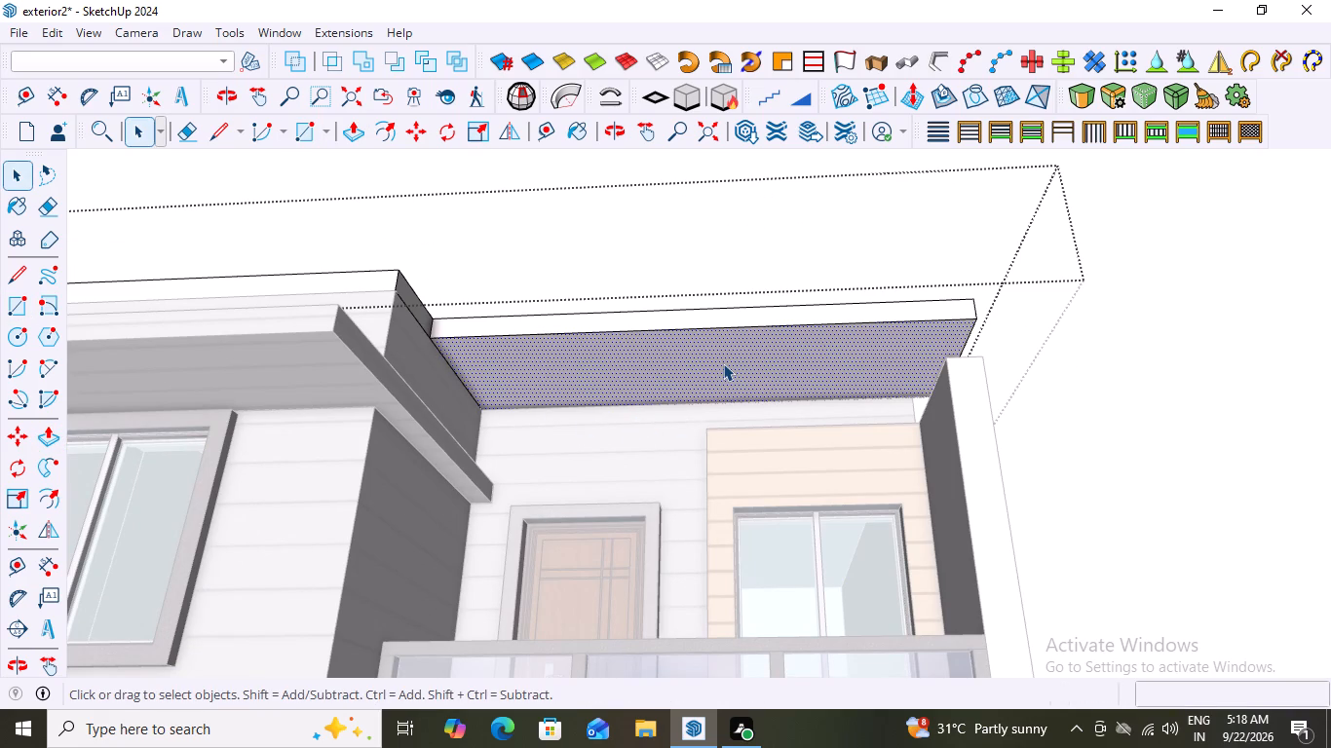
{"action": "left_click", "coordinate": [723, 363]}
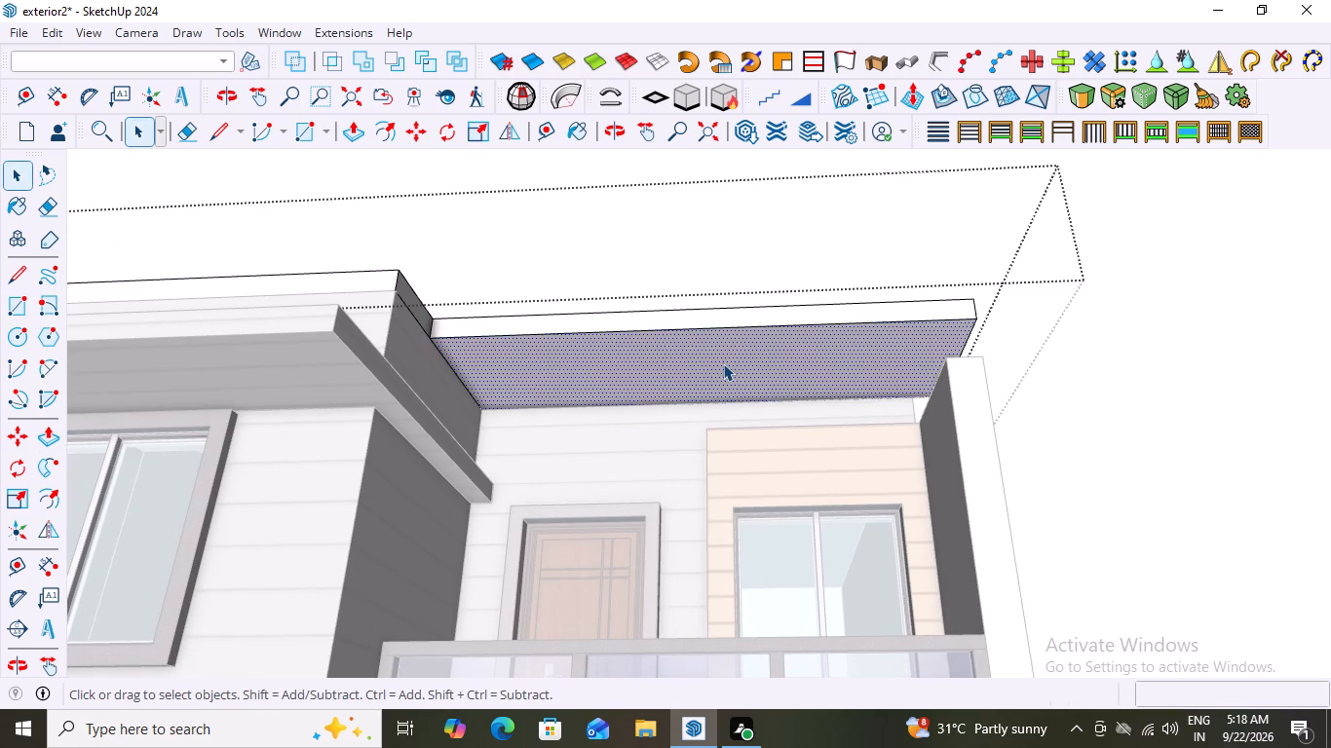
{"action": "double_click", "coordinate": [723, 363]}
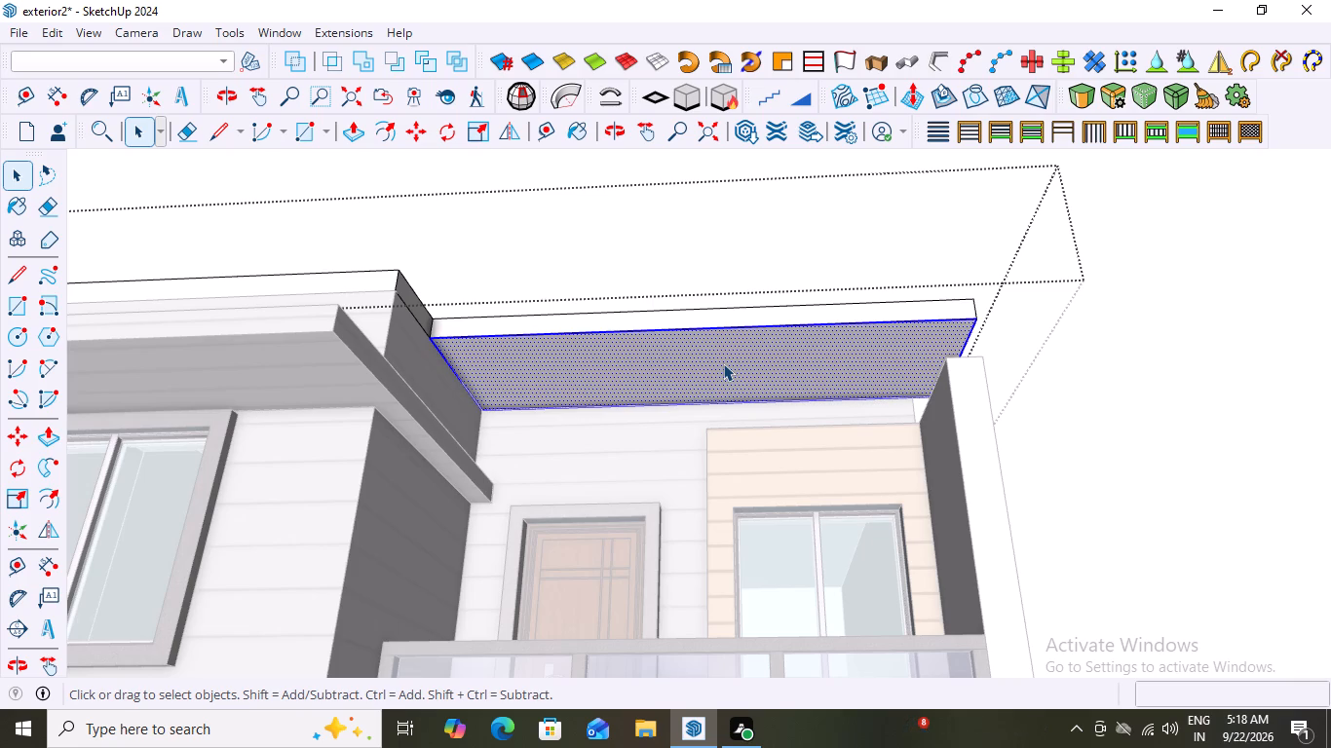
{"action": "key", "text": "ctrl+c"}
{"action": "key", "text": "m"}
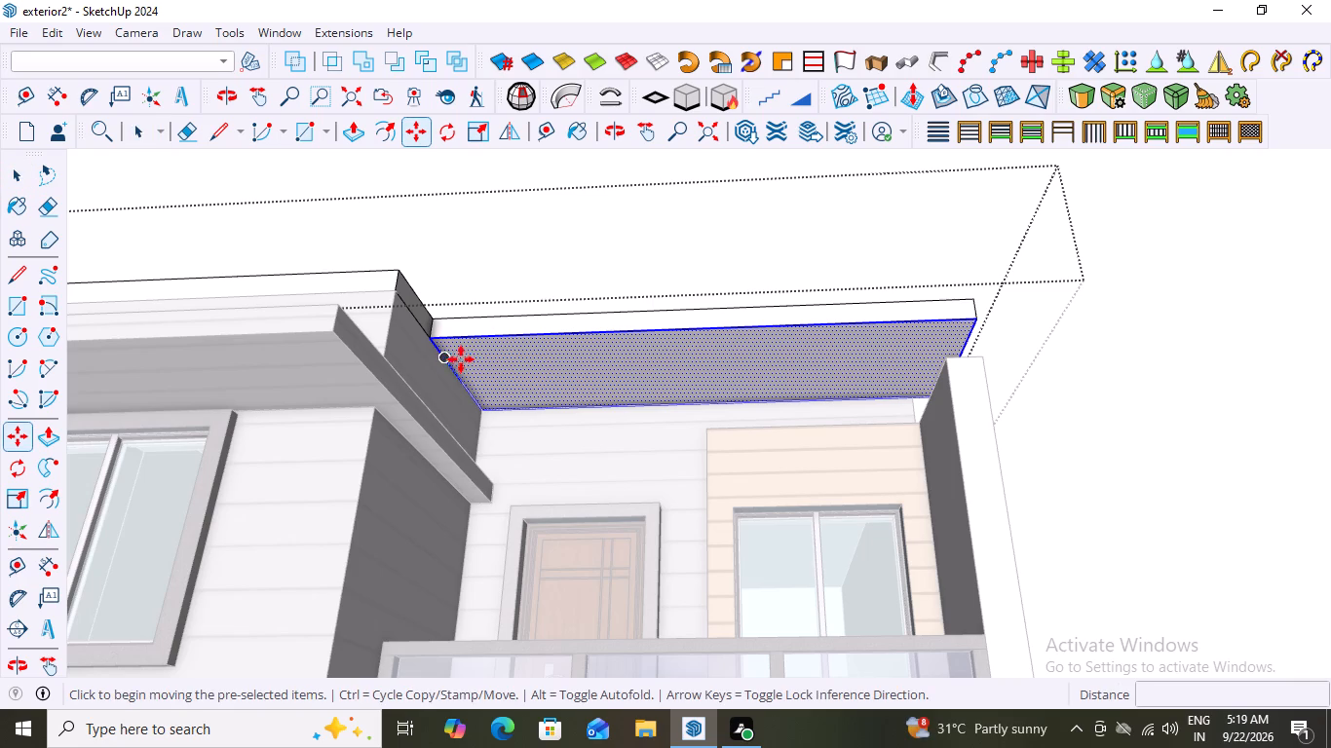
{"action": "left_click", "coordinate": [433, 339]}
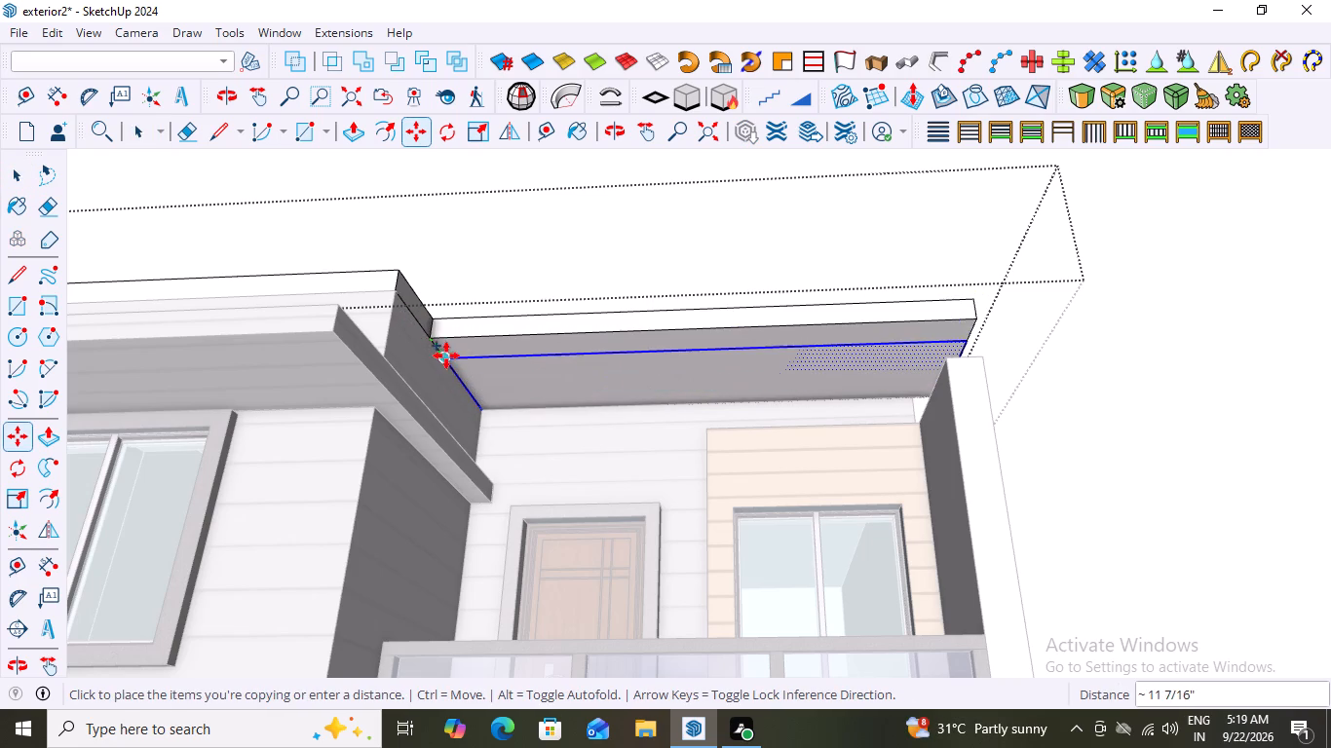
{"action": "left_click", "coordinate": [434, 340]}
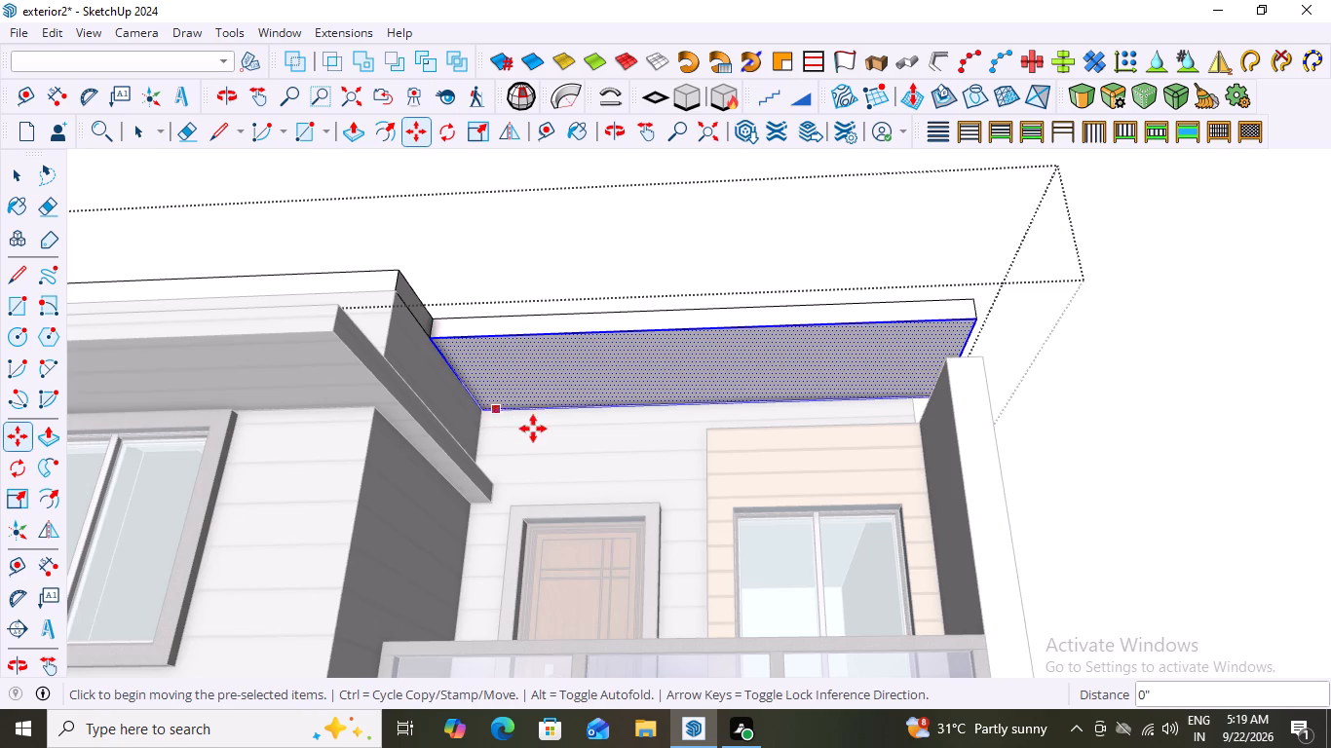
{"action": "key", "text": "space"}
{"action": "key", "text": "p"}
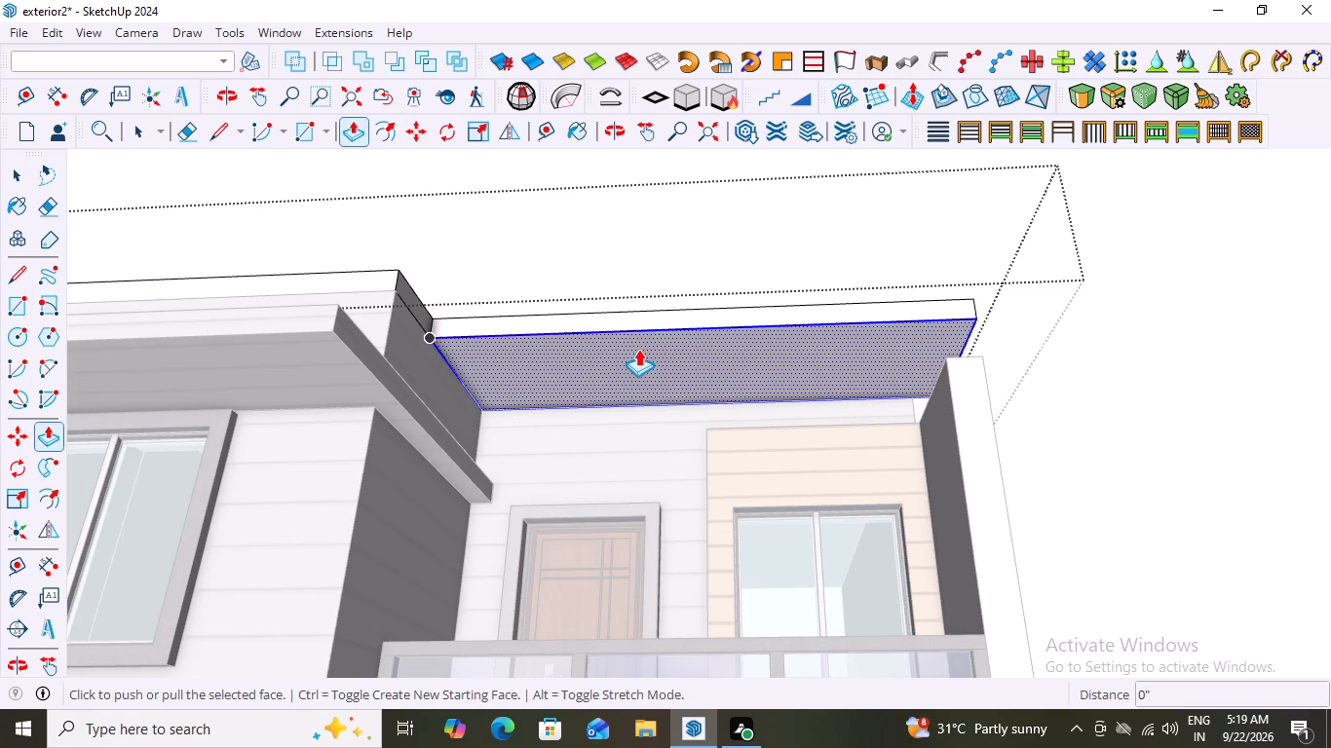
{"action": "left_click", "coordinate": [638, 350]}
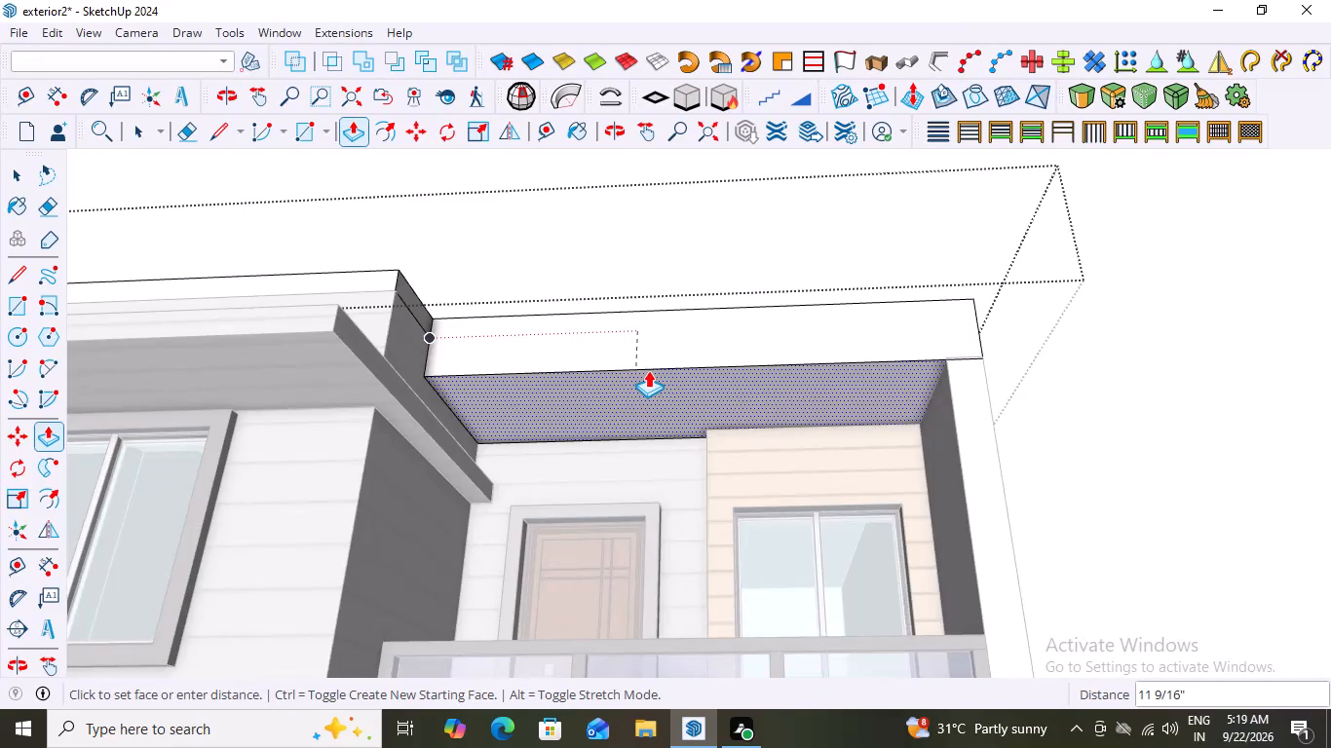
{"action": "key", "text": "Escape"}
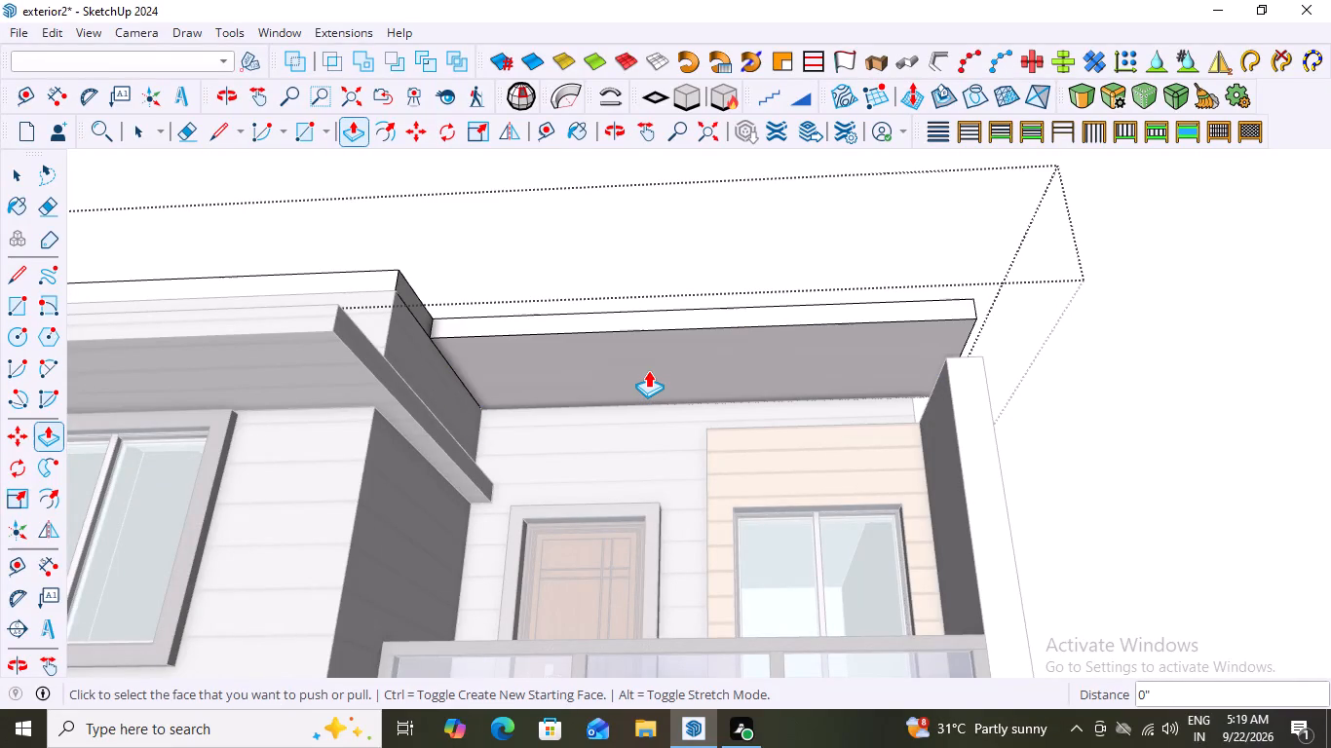
Examine the balcony roof slab's overhang and the gap above the lowered side wall from the front and above.
{"action": "scroll", "coordinate": [944, 413], "scroll_direction": "down", "scroll_amount": 9}
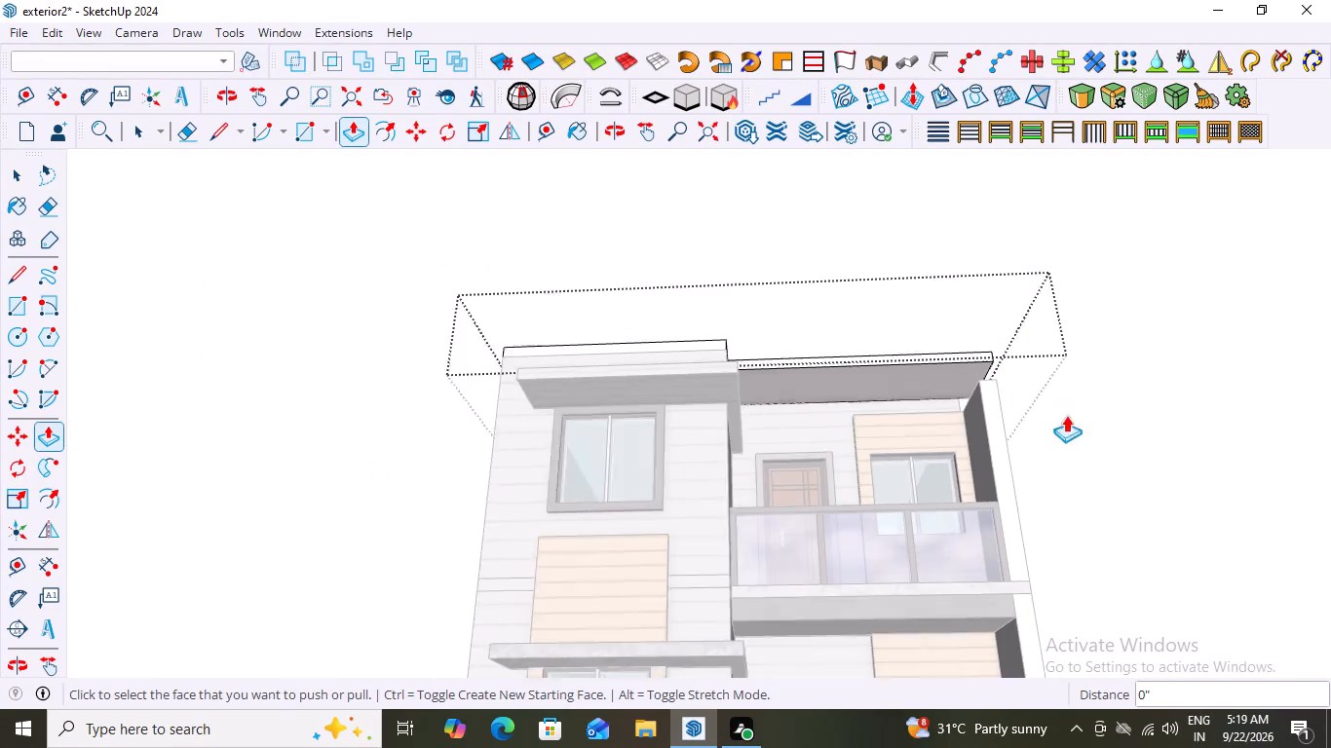
{"action": "scroll", "coordinate": [1096, 418], "scroll_direction": "down", "scroll_amount": 2}
{"action": "middle_click_drag", "start_coordinate": [1081, 350], "coordinate": [1053, 556]}
{"action": "scroll", "coordinate": [1073, 401], "scroll_direction": "up", "scroll_amount": 1}
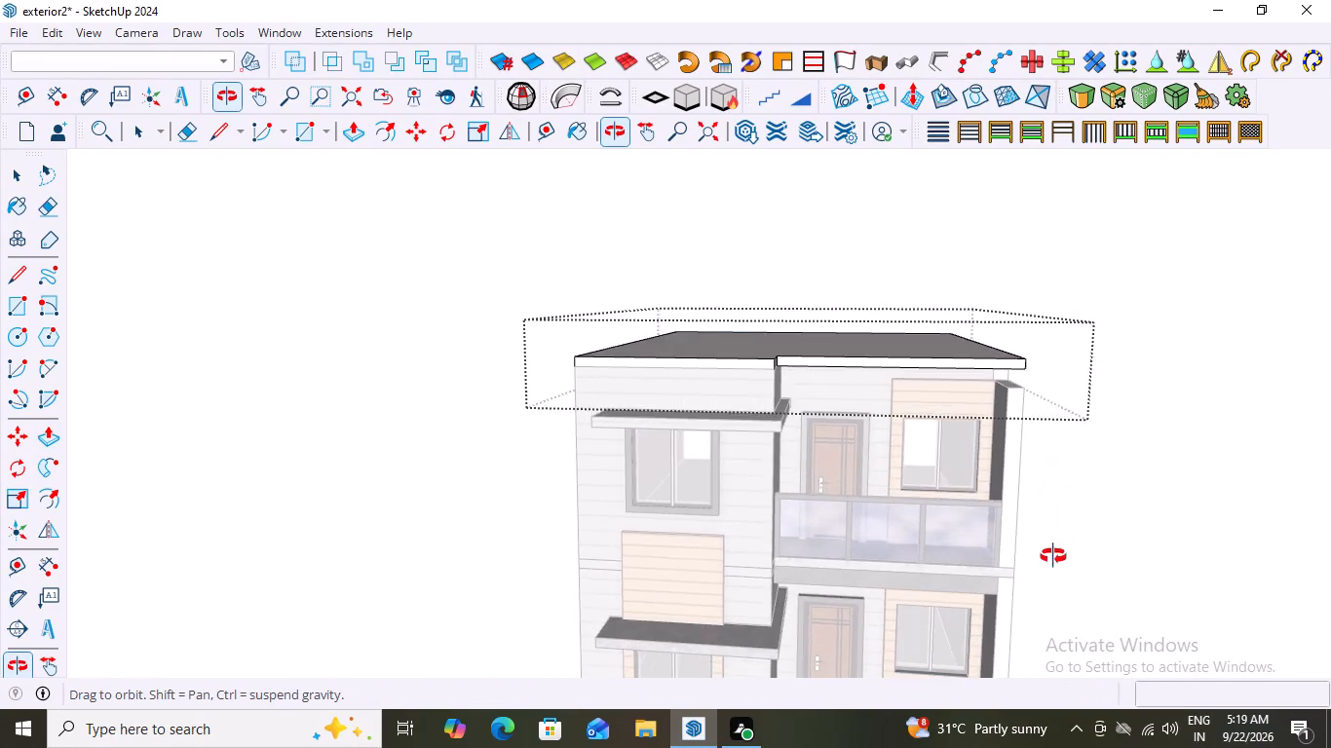
{"action": "middle_click_drag", "start_coordinate": [1053, 556], "coordinate": [1056, 568]}
{"action": "scroll", "coordinate": [1038, 364], "scroll_direction": "up", "scroll_amount": 11}
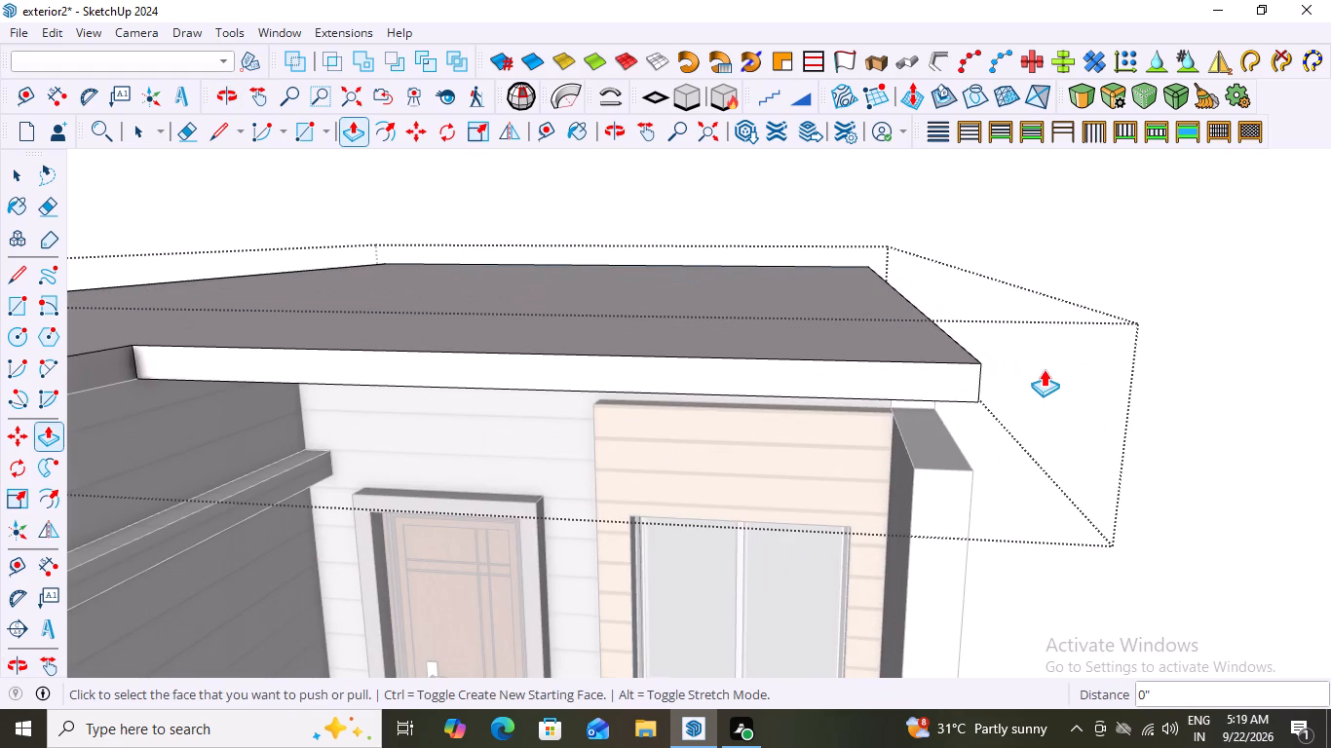
{"action": "scroll", "coordinate": [1044, 369], "scroll_direction": "down", "scroll_amount": 6}
{"action": "middle_click_drag", "start_coordinate": [1050, 415], "coordinate": [1054, 381]}
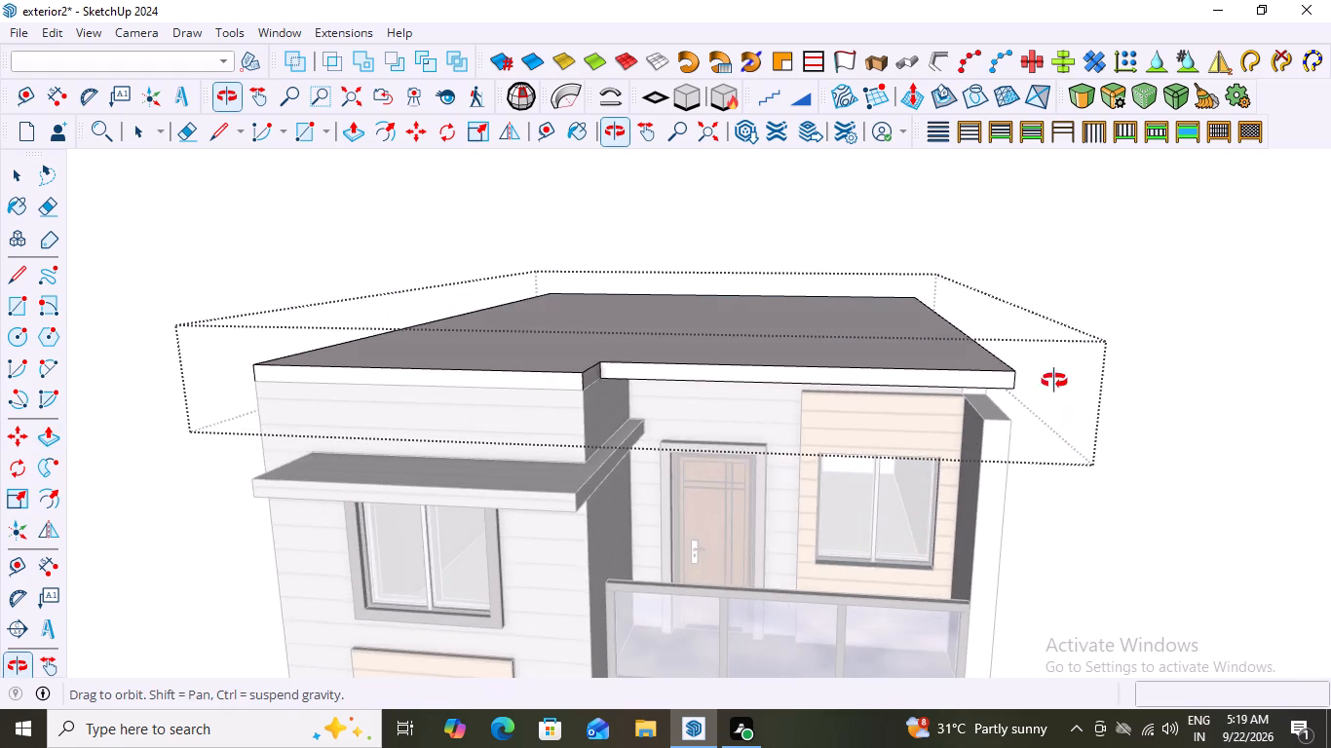
{"action": "middle_click_drag", "start_coordinate": [1054, 381], "coordinate": [1072, 389]}
{"action": "scroll", "coordinate": [1053, 385], "scroll_direction": "up", "scroll_amount": 2}
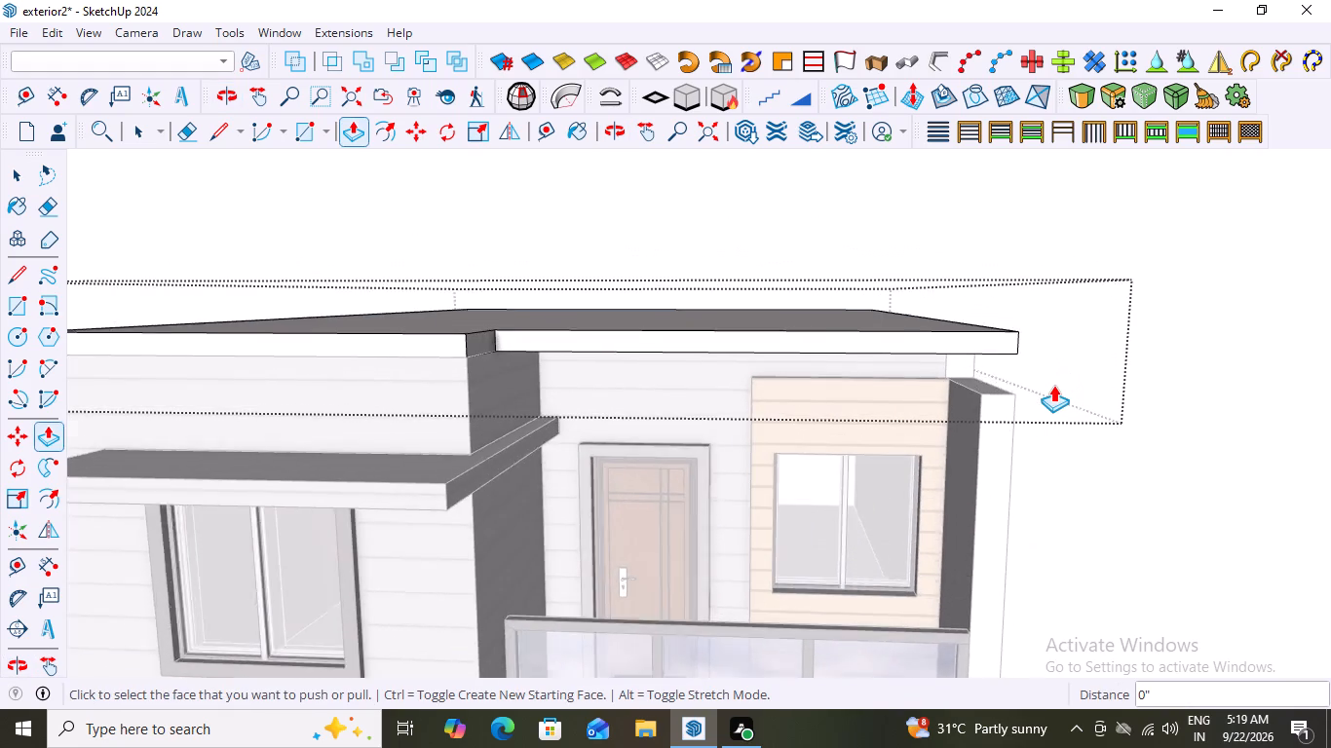
{"action": "scroll", "coordinate": [1053, 385], "scroll_direction": "up", "scroll_amount": 1}
Undo the underside copy, the outward pull of the slab's front face over the balcony, and the lowering of the side wall.
{"action": "key", "text": "space"}
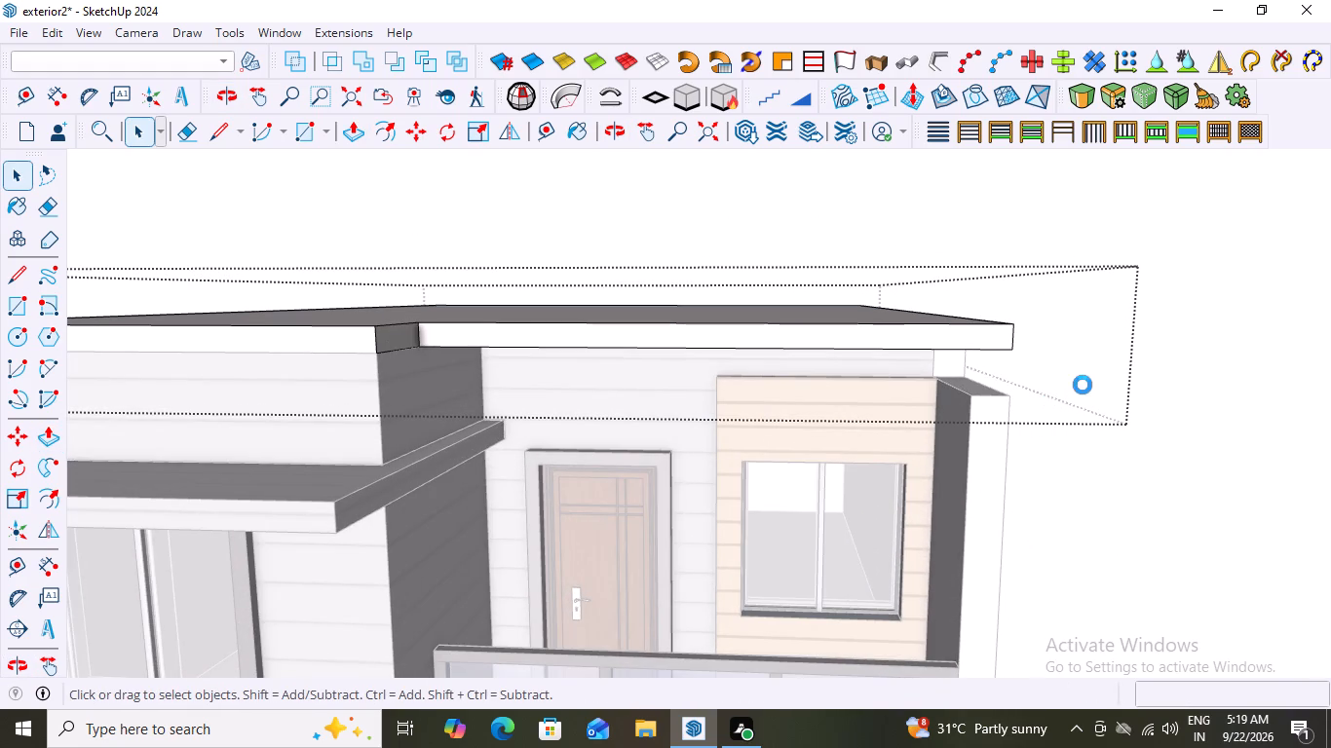
{"action": "key", "text": "ctrl+z"}
{"action": "key", "text": "ctrl+z"}
{"action": "key", "text": "ctrl+z"}
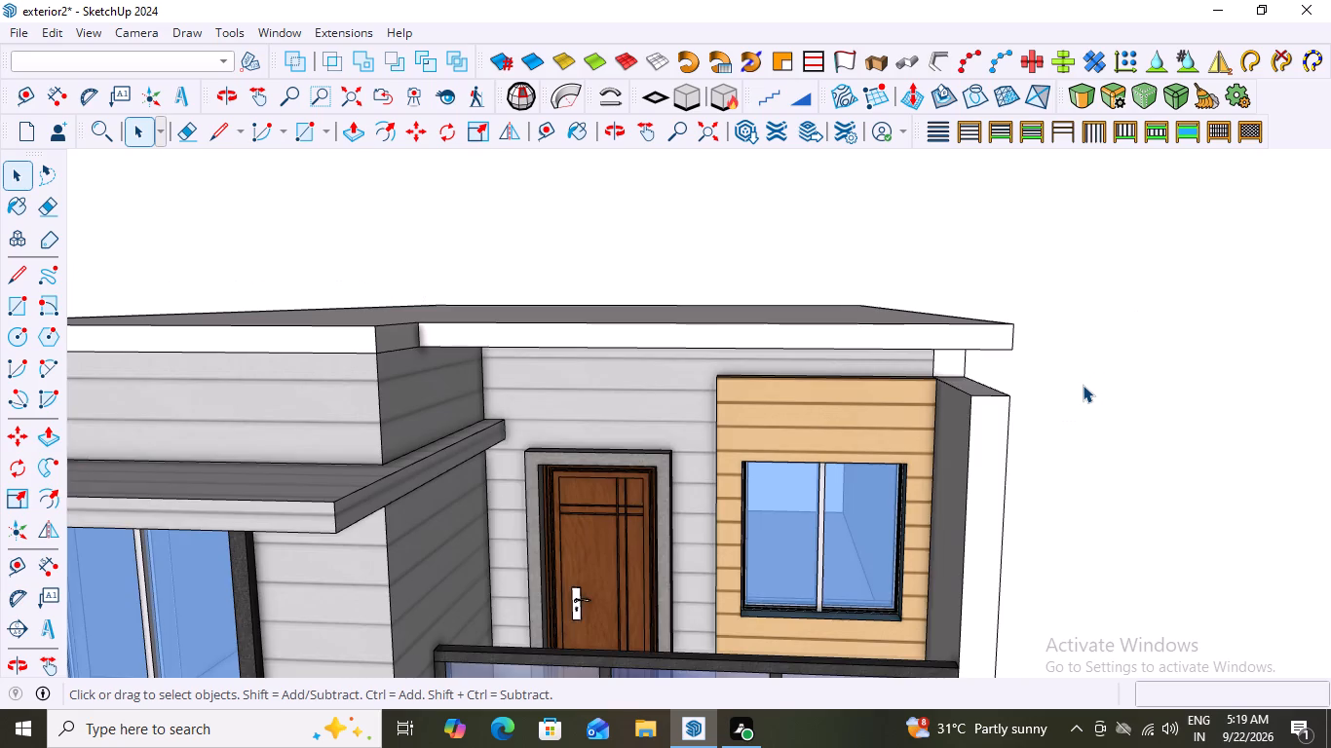
{"action": "key", "text": "ctrl+z"}
{"action": "key", "text": "ctrl+z"}
{"action": "key", "text": "ctrl+z"}
{"action": "key", "text": "ctrl+z"}
{"action": "key", "text": "ctrl+z"}
{"action": "key", "text": "ctrl+z"}
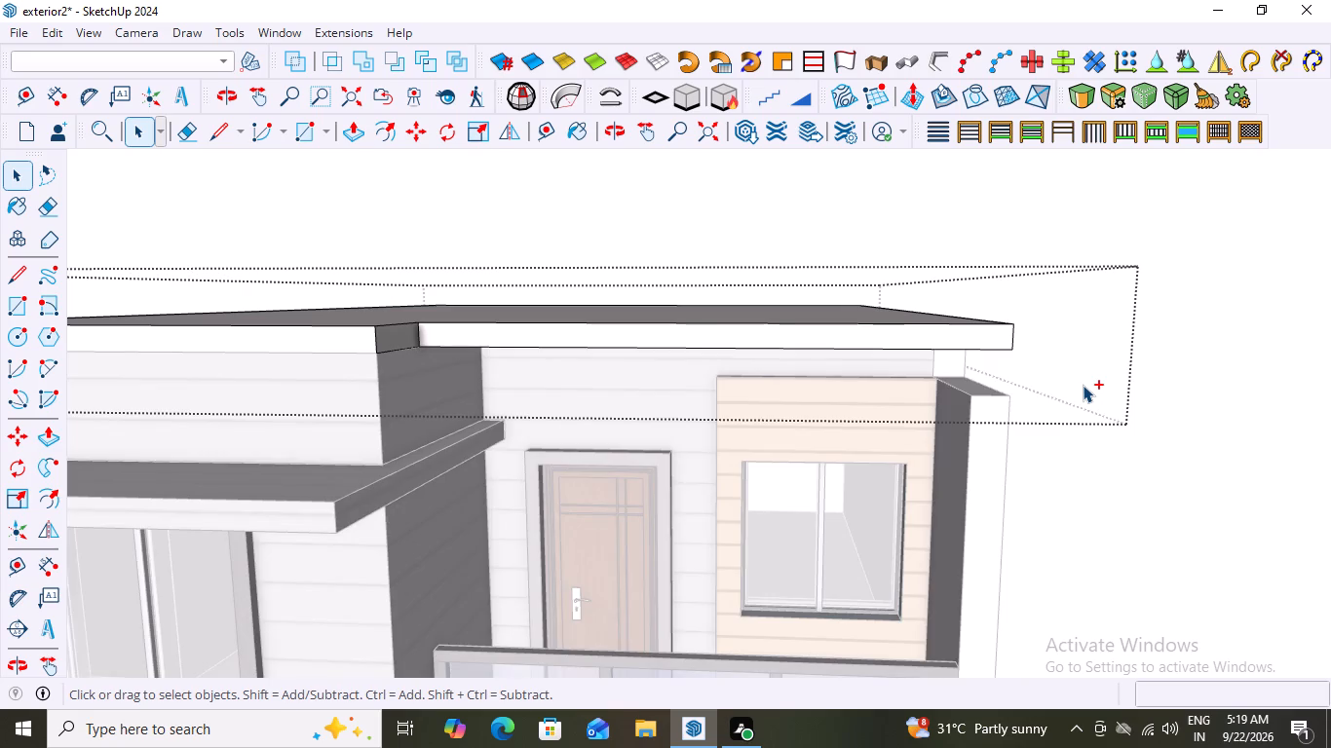
{"action": "key", "text": "ctrl+z"}
{"action": "key", "text": "ctrl+z"}
{"action": "key", "text": "ctrl+z"}
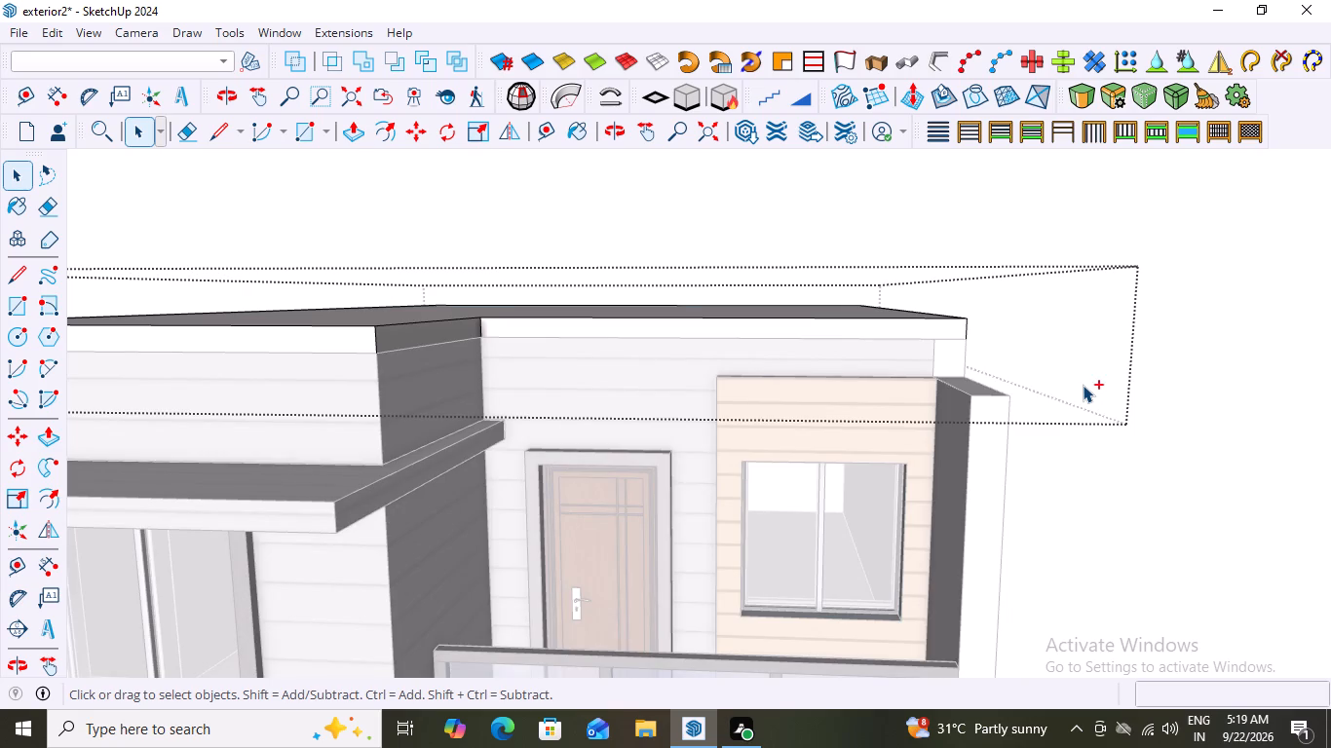
{"action": "key", "text": "ctrl+z"}
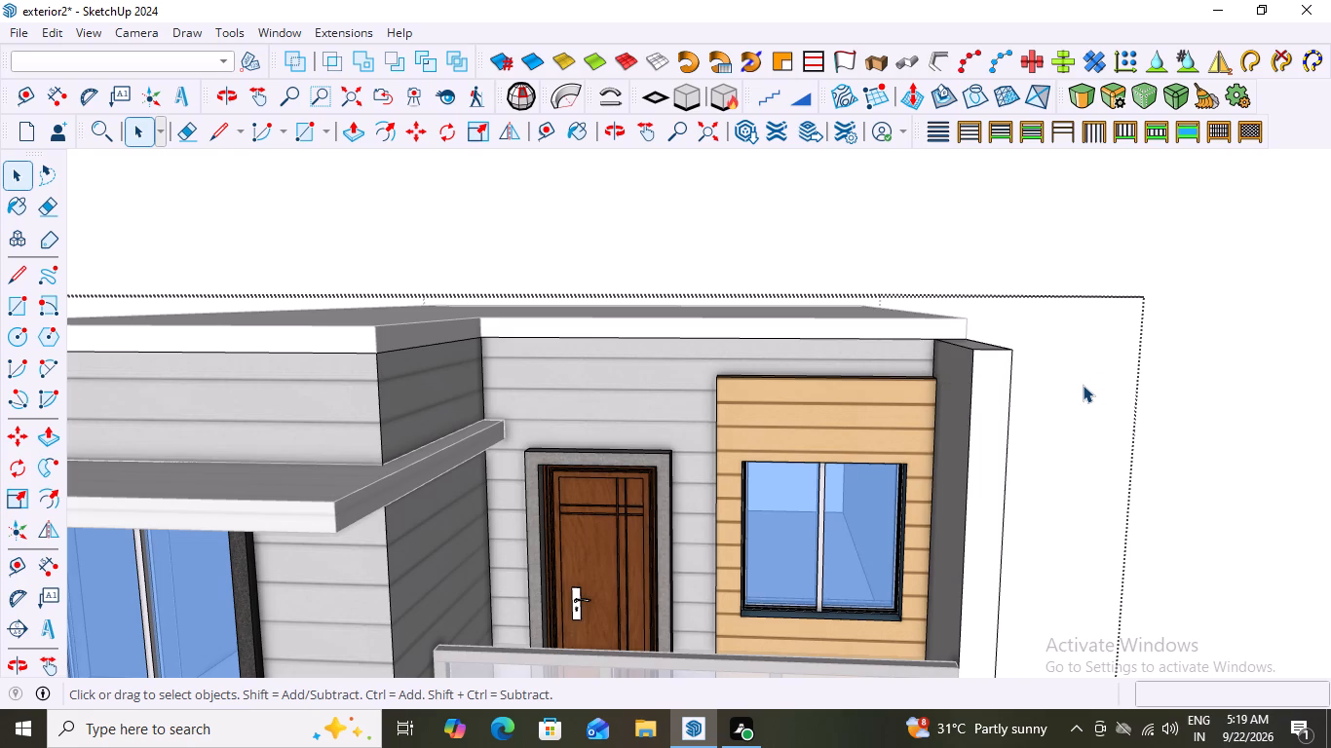
Pull the roof slab's recessed front face over the balcony out 3' 10 1/8" to the side wall's front corner.
{"action": "middle_click_drag", "start_coordinate": [1080, 385], "coordinate": [1083, 438]}
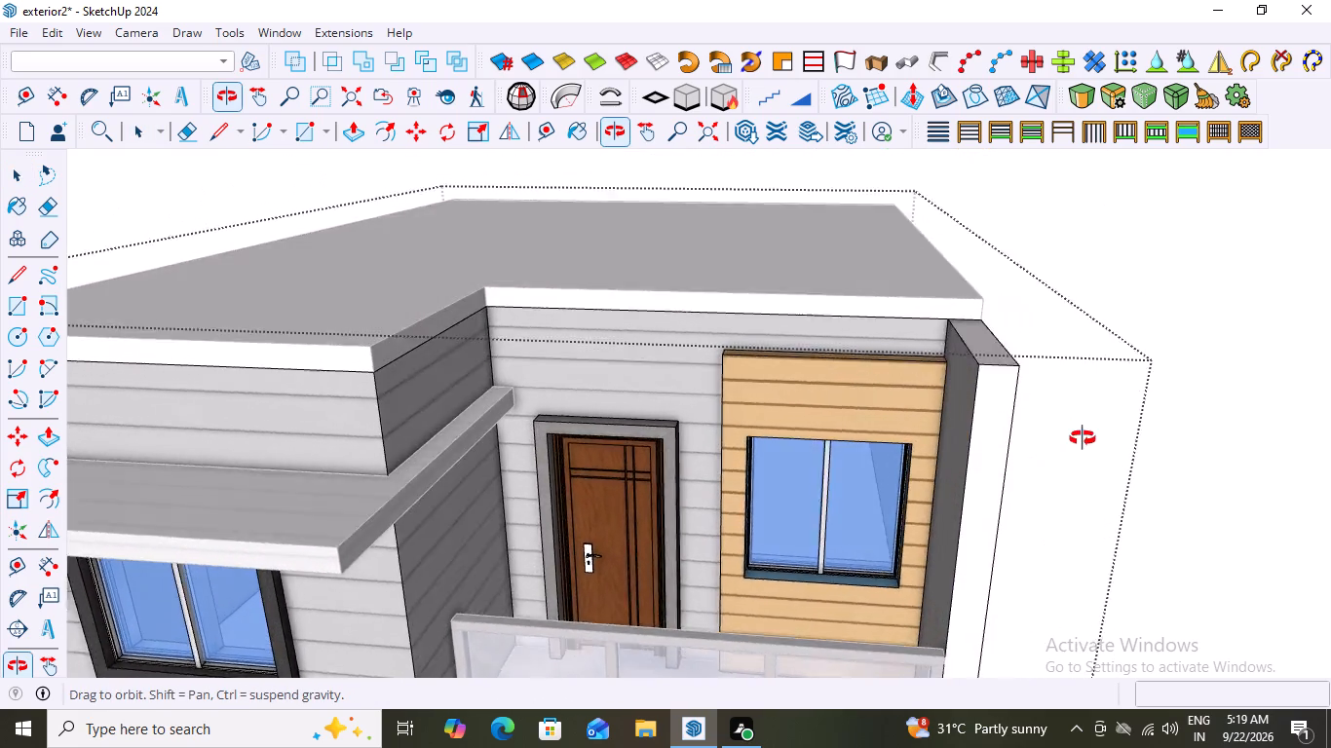
{"action": "middle_click_drag", "start_coordinate": [1083, 438], "coordinate": [1116, 406]}
{"action": "scroll", "coordinate": [1099, 422], "scroll_direction": "down", "scroll_amount": 1}
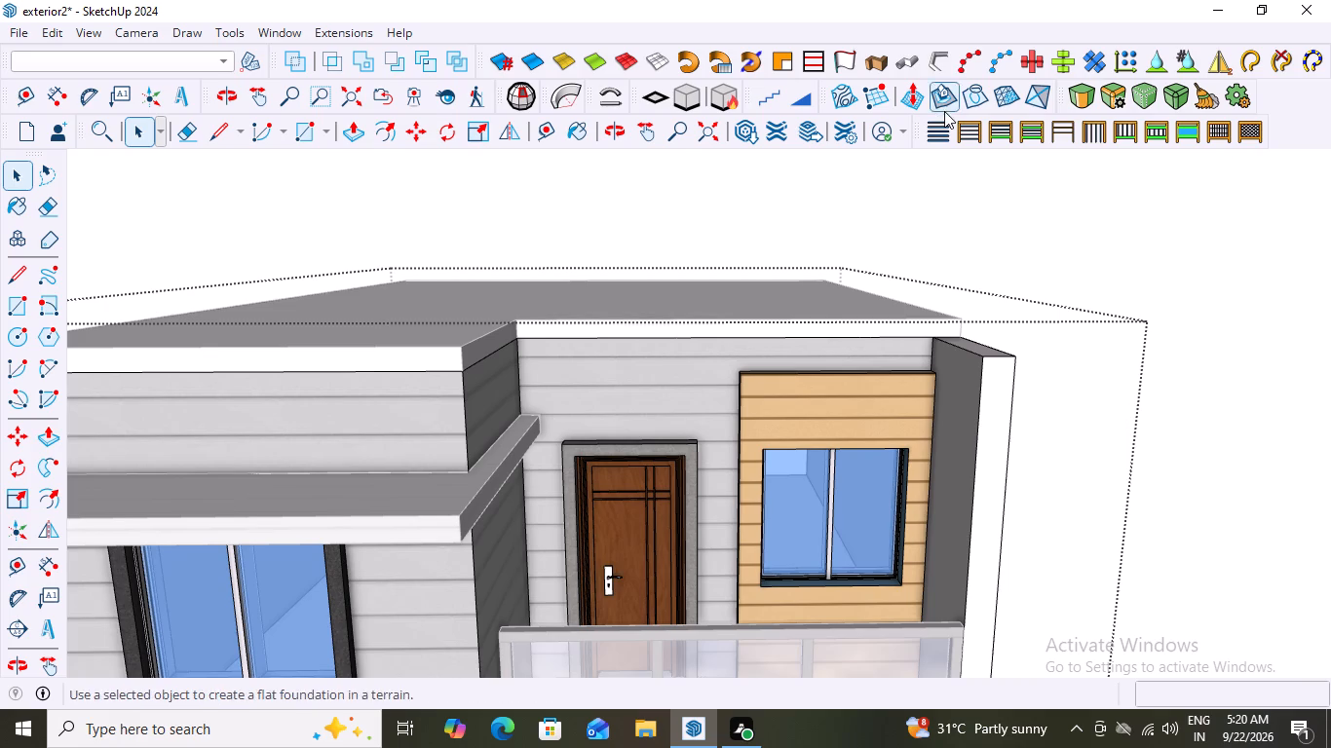
{"action": "scroll", "coordinate": [844, 330], "scroll_direction": "up", "scroll_amount": 3}
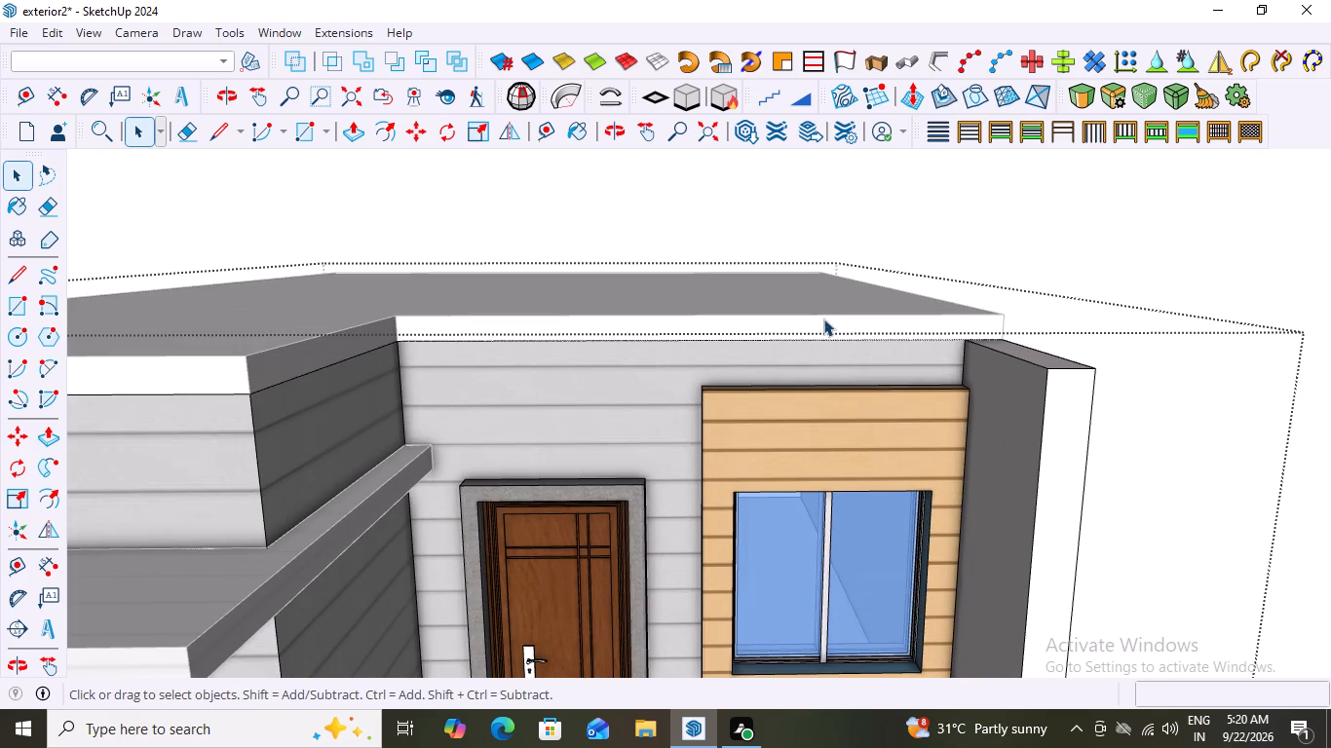
{"action": "double_click", "coordinate": [819, 324]}
{"action": "double_click", "coordinate": [819, 324]}
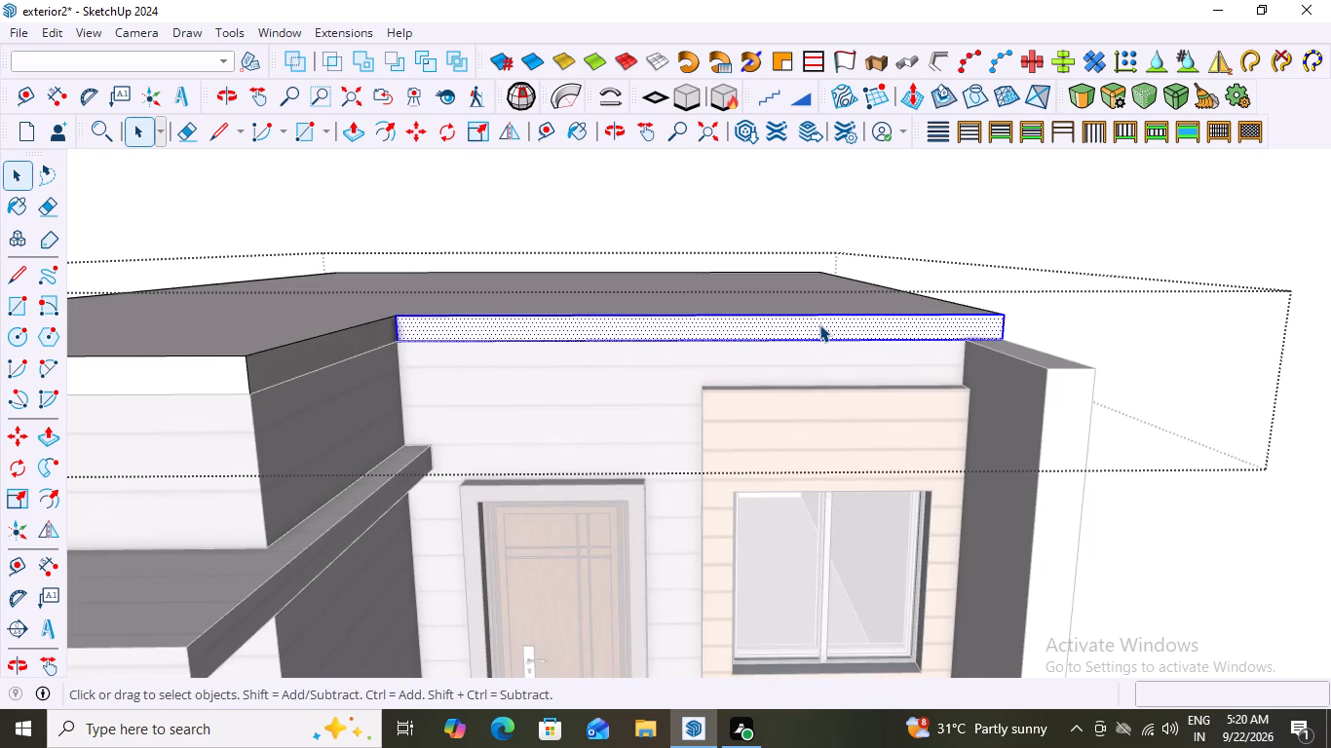
{"action": "key", "text": "p"}
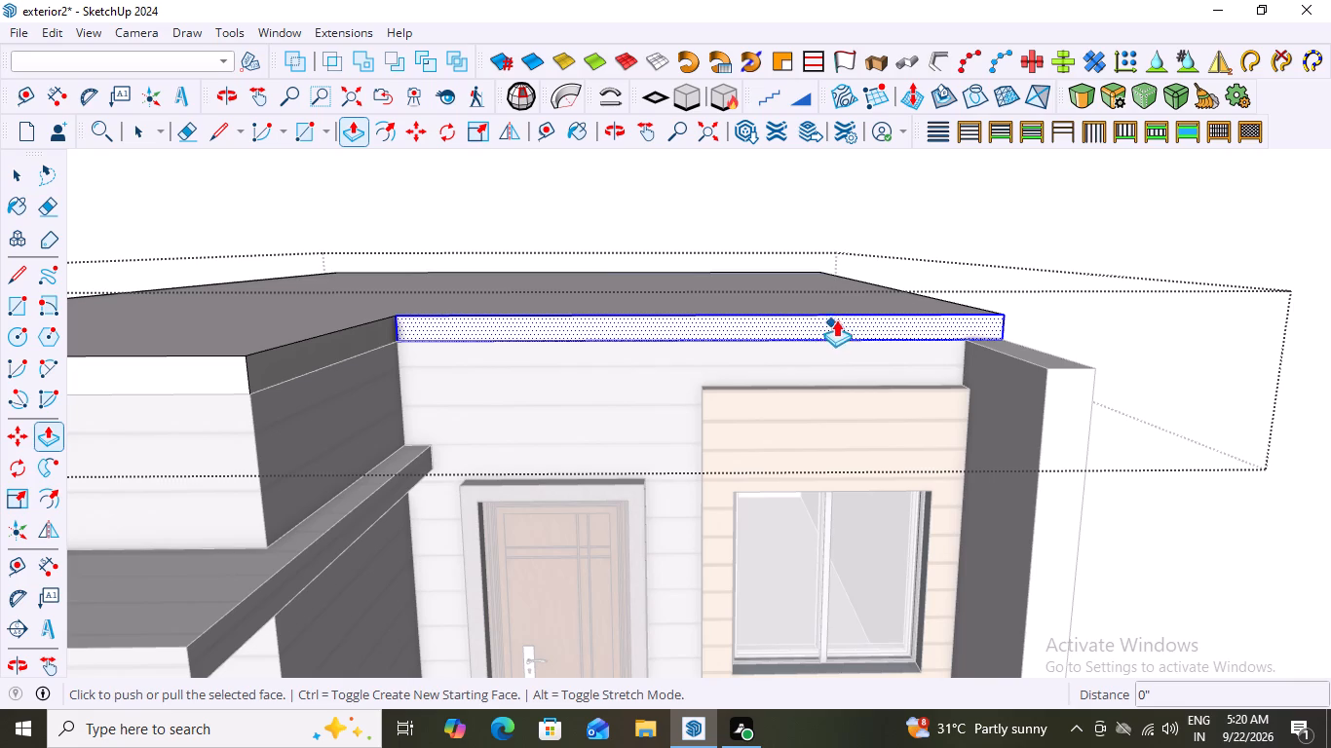
{"action": "left_click", "coordinate": [849, 311]}
{"action": "scroll", "coordinate": [1099, 355], "scroll_direction": "down", "scroll_amount": 3}
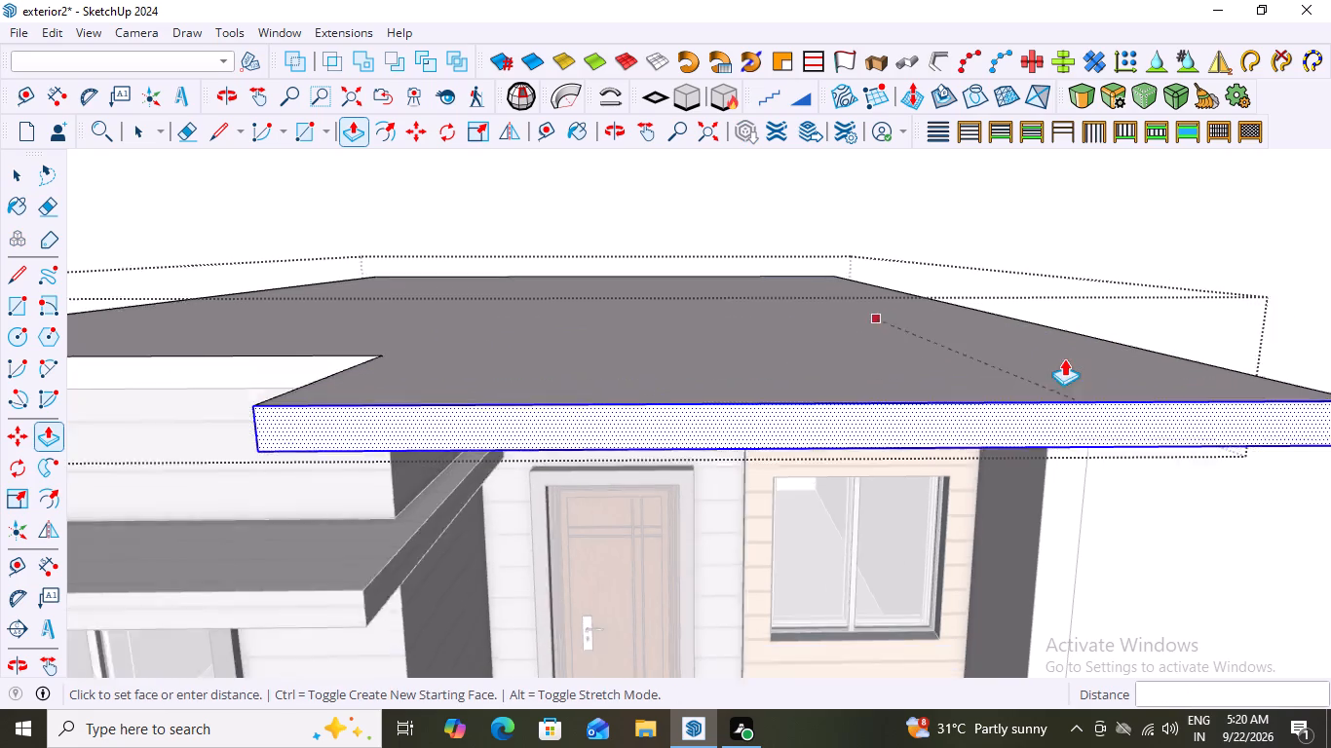
{"action": "scroll", "coordinate": [1064, 358], "scroll_direction": "down", "scroll_amount": 4}
{"action": "middle_click_drag", "start_coordinate": [1104, 370], "coordinate": [670, 288]}
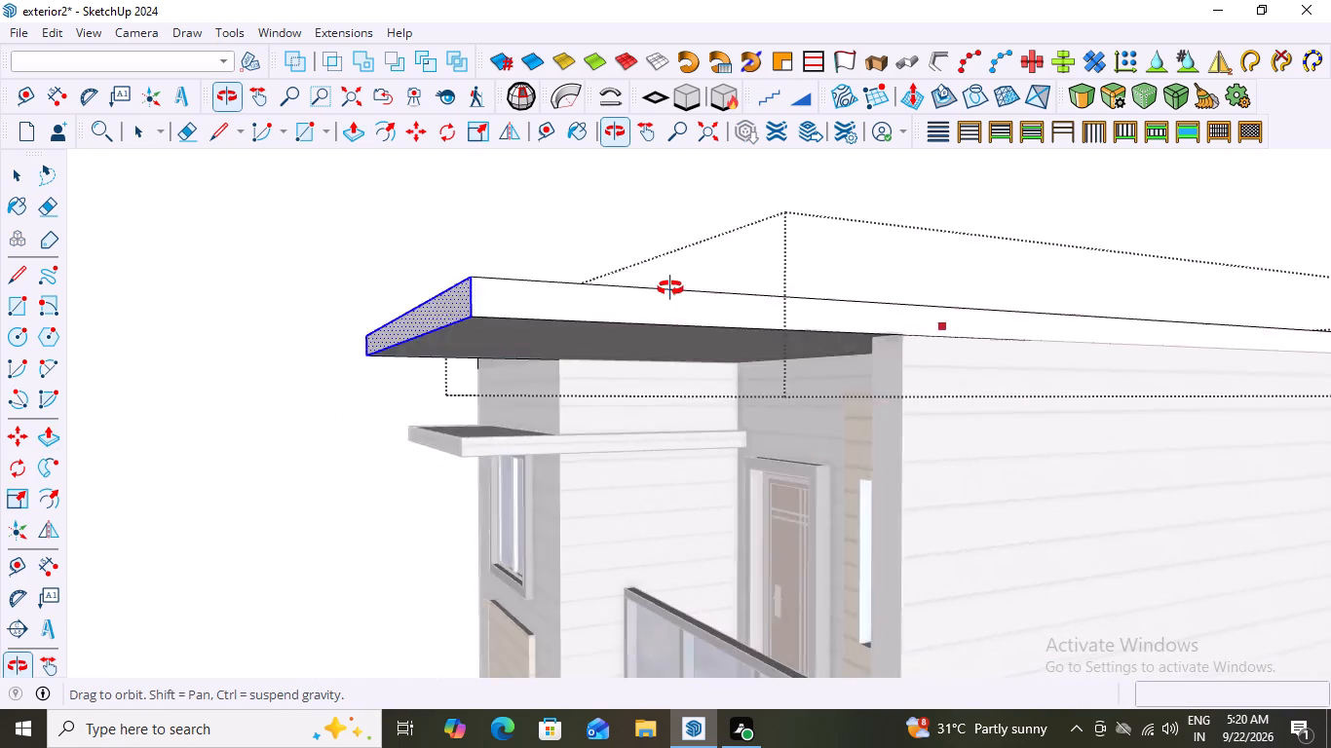
{"action": "middle_click_drag", "start_coordinate": [670, 288], "coordinate": [664, 287]}
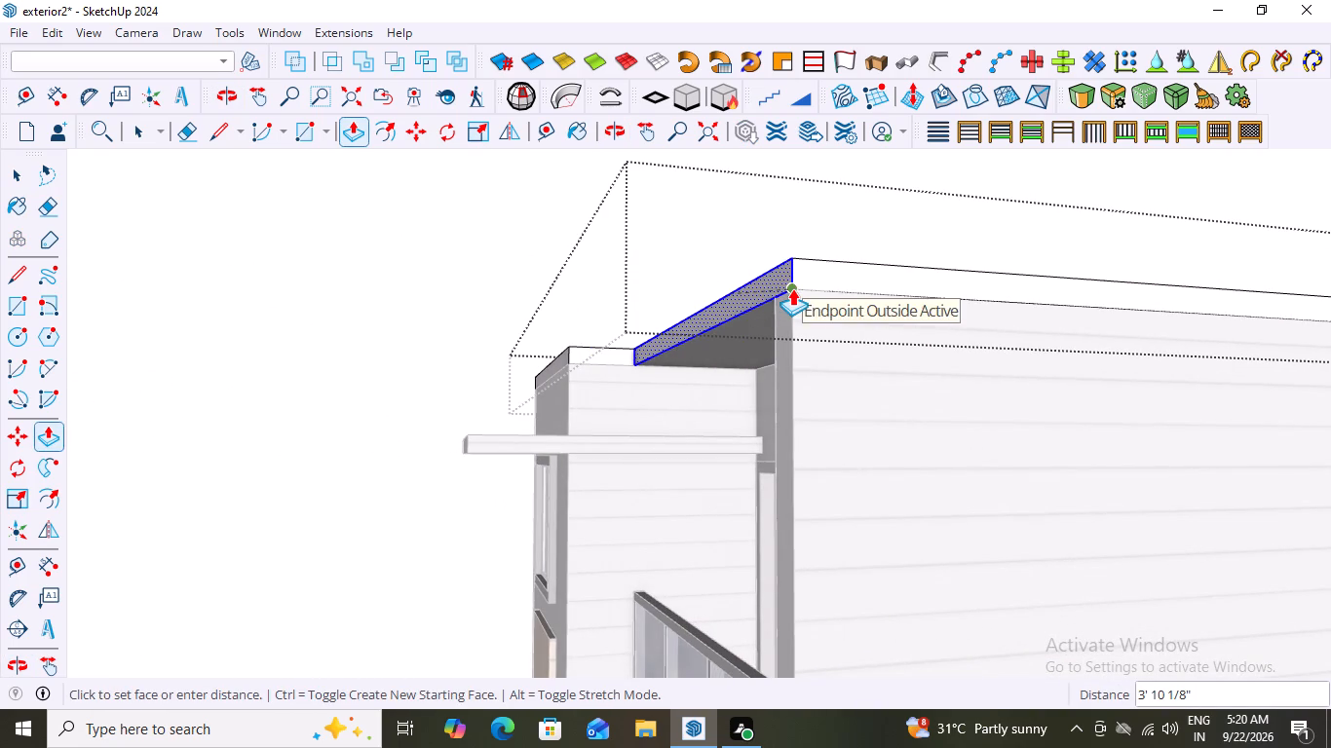
{"action": "left_click", "coordinate": [792, 288]}
{"action": "key", "text": "space"}
{"action": "scroll", "coordinate": [592, 378], "scroll_direction": "down", "scroll_amount": 7}
{"action": "middle_click_drag", "start_coordinate": [467, 399], "coordinate": [690, 496]}
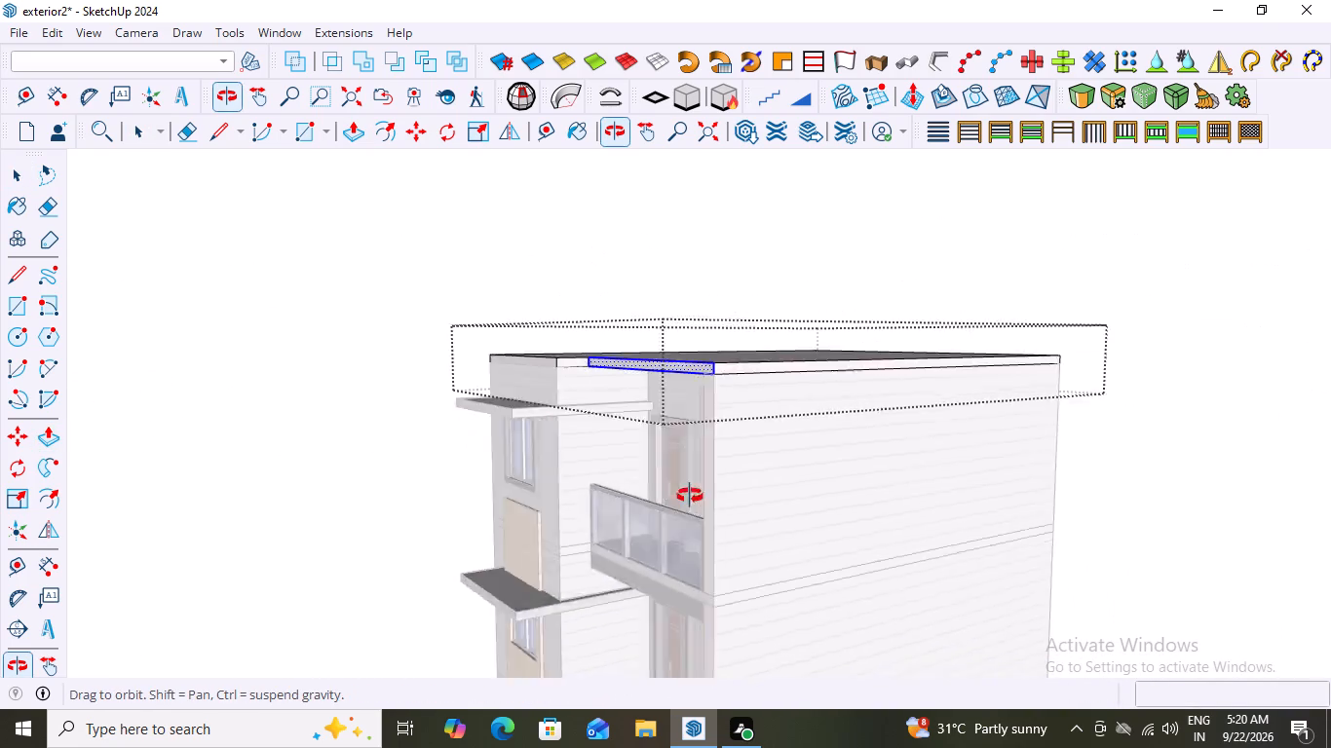
{"action": "middle_click_drag", "start_coordinate": [690, 496], "coordinate": [794, 508]}
{"action": "left_click", "coordinate": [1049, 373]}
Draw an 11' 3" by 3' 10 1/8" rectangle on the roof slab's underside over the balcony, between the walls.
{"action": "middle_click_drag", "start_coordinate": [691, 375], "coordinate": [809, 194]}
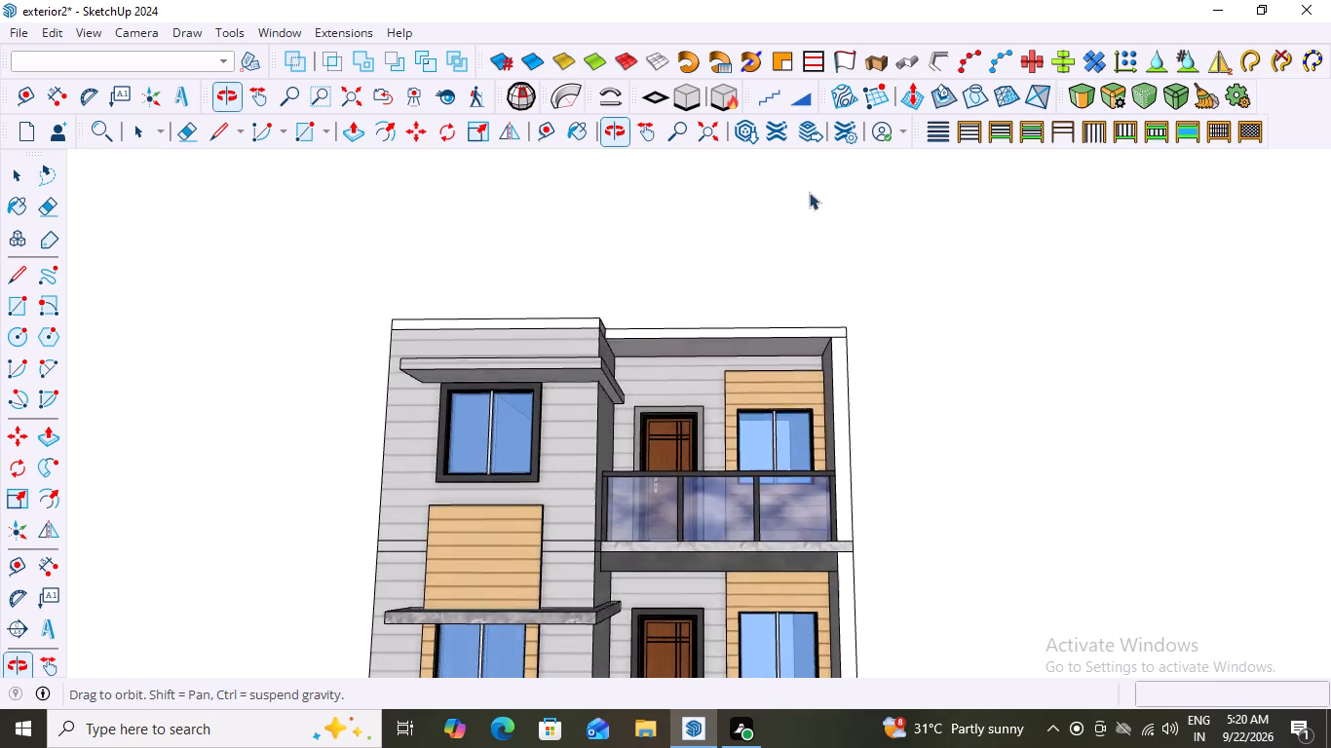
{"action": "scroll", "coordinate": [802, 341], "scroll_direction": "up", "scroll_amount": 4}
{"action": "middle_click_drag", "start_coordinate": [680, 339], "coordinate": [697, 269]}
{"action": "scroll", "coordinate": [698, 268], "scroll_direction": "up", "scroll_amount": 1}
{"action": "scroll", "coordinate": [779, 346], "scroll_direction": "up", "scroll_amount": 1}
{"action": "double_click", "coordinate": [690, 358]}
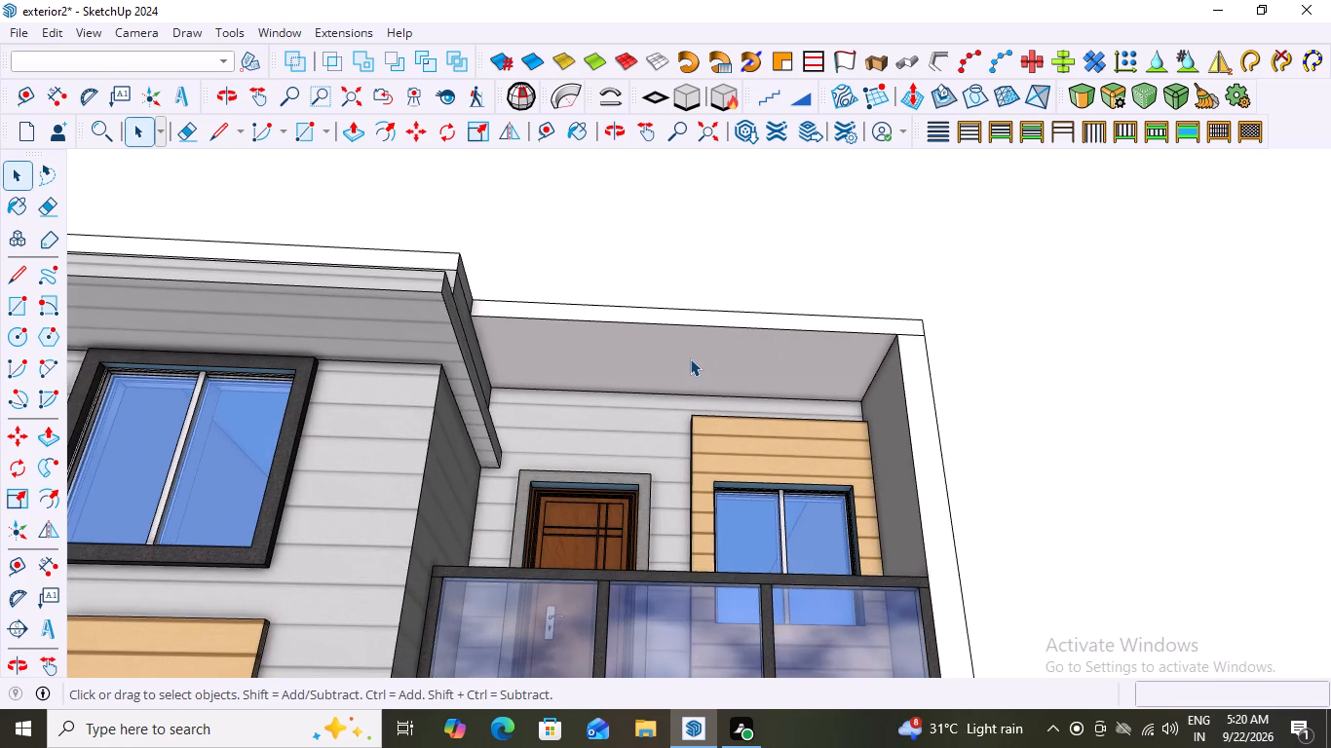
{"action": "double_click", "coordinate": [686, 370]}
{"action": "double_click", "coordinate": [686, 370]}
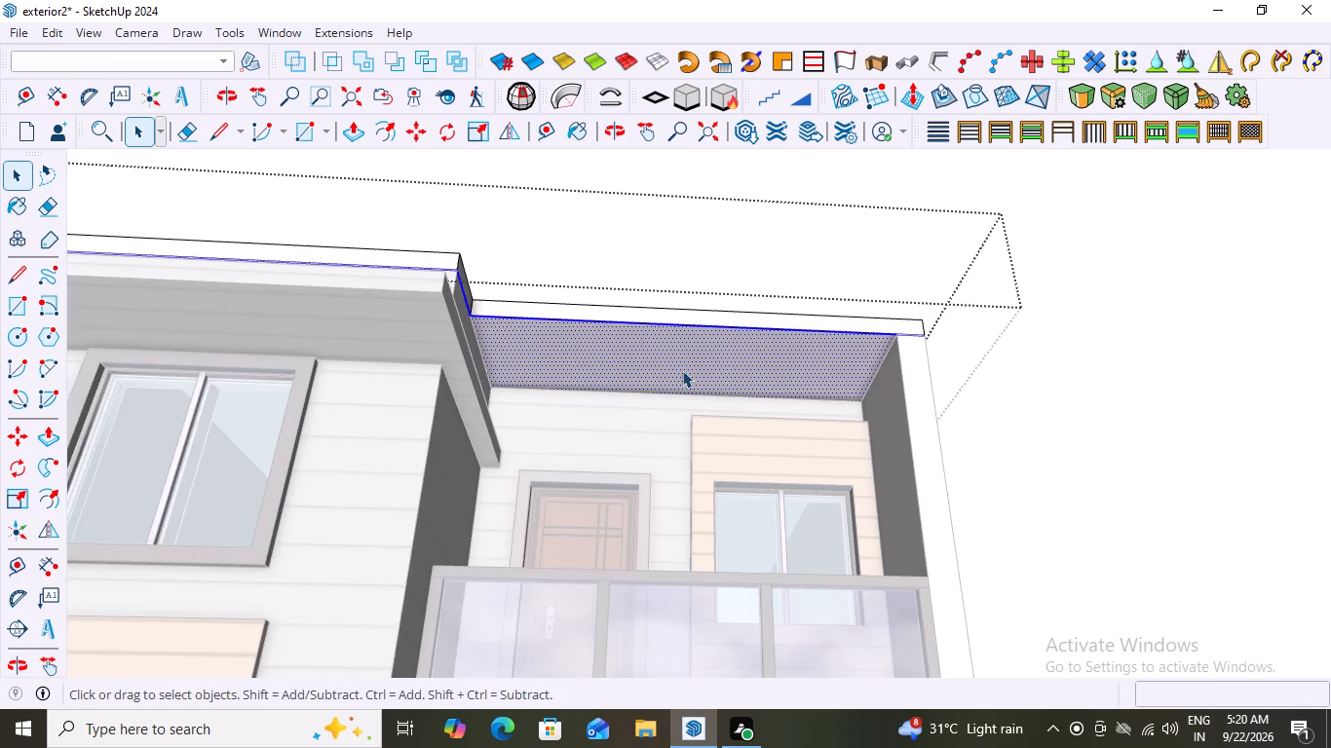
{"action": "left_click", "coordinate": [635, 382]}
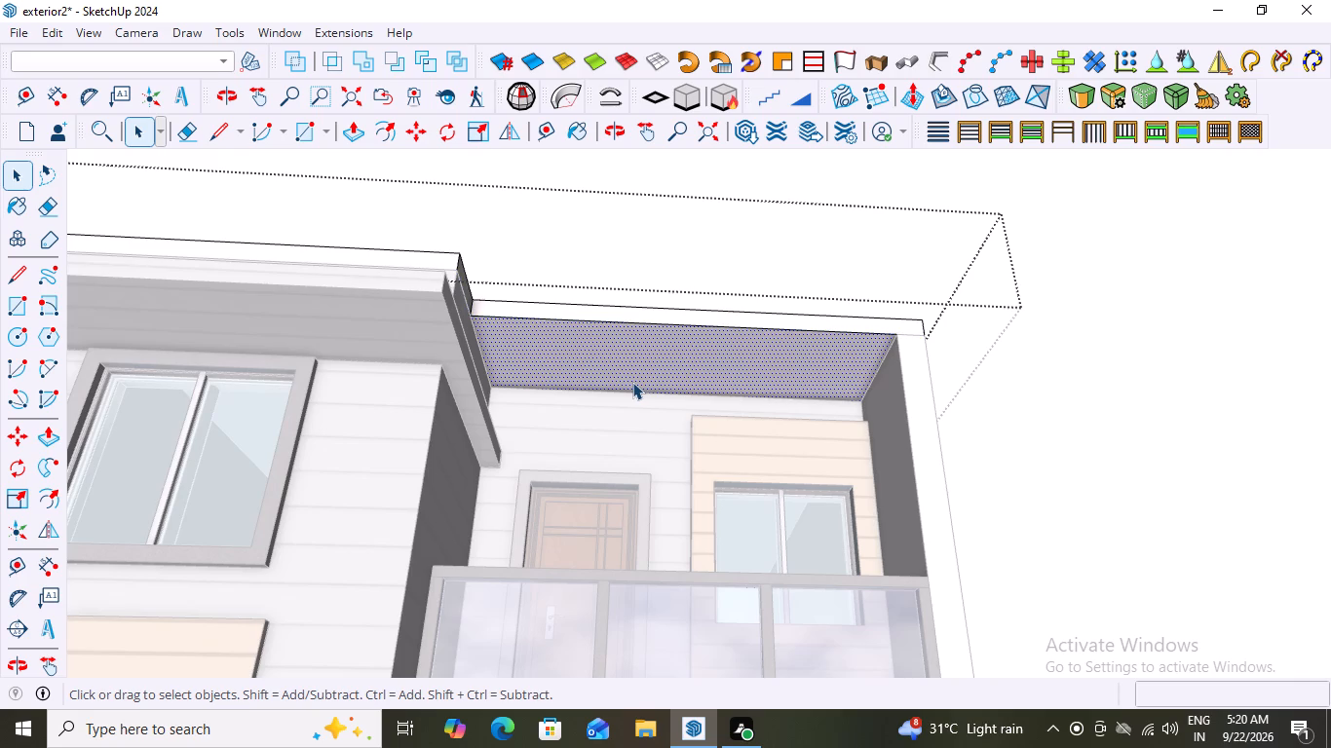
{"action": "key", "text": "r"}
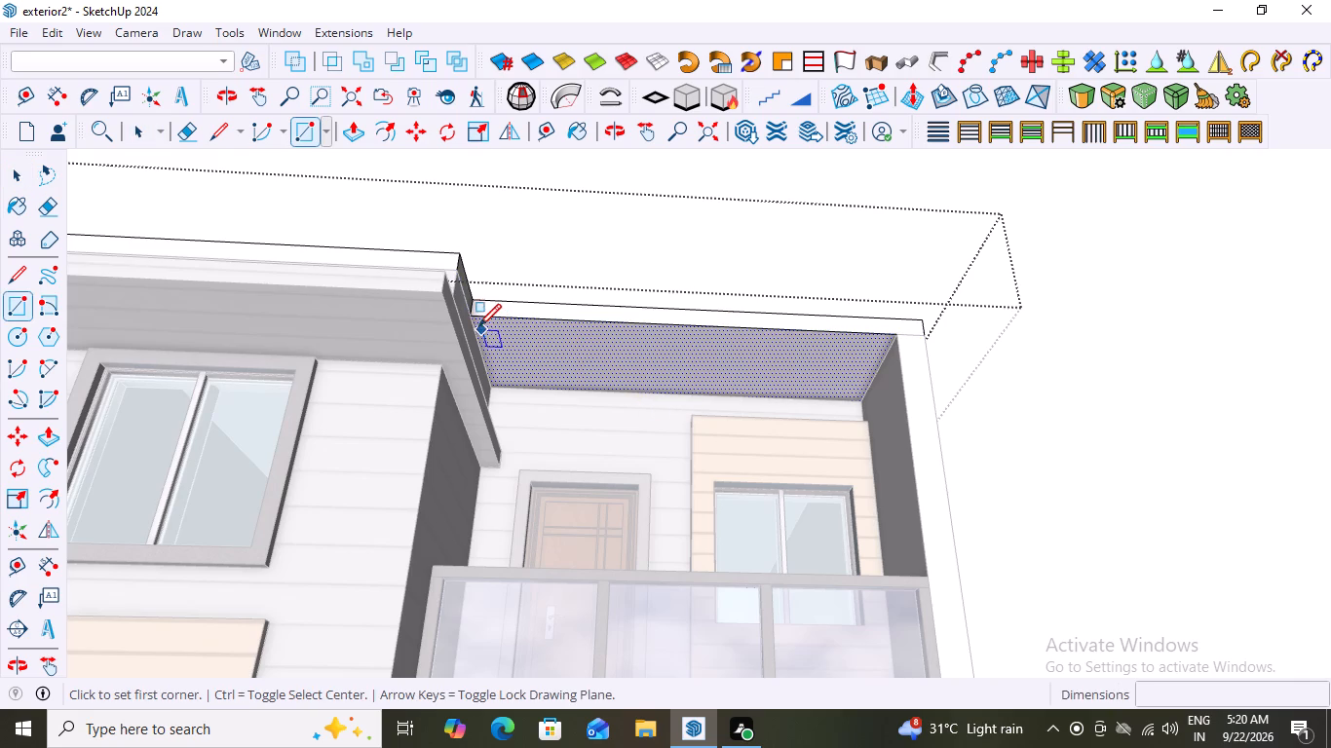
{"action": "scroll", "coordinate": [504, 371], "scroll_direction": "up", "scroll_amount": 3}
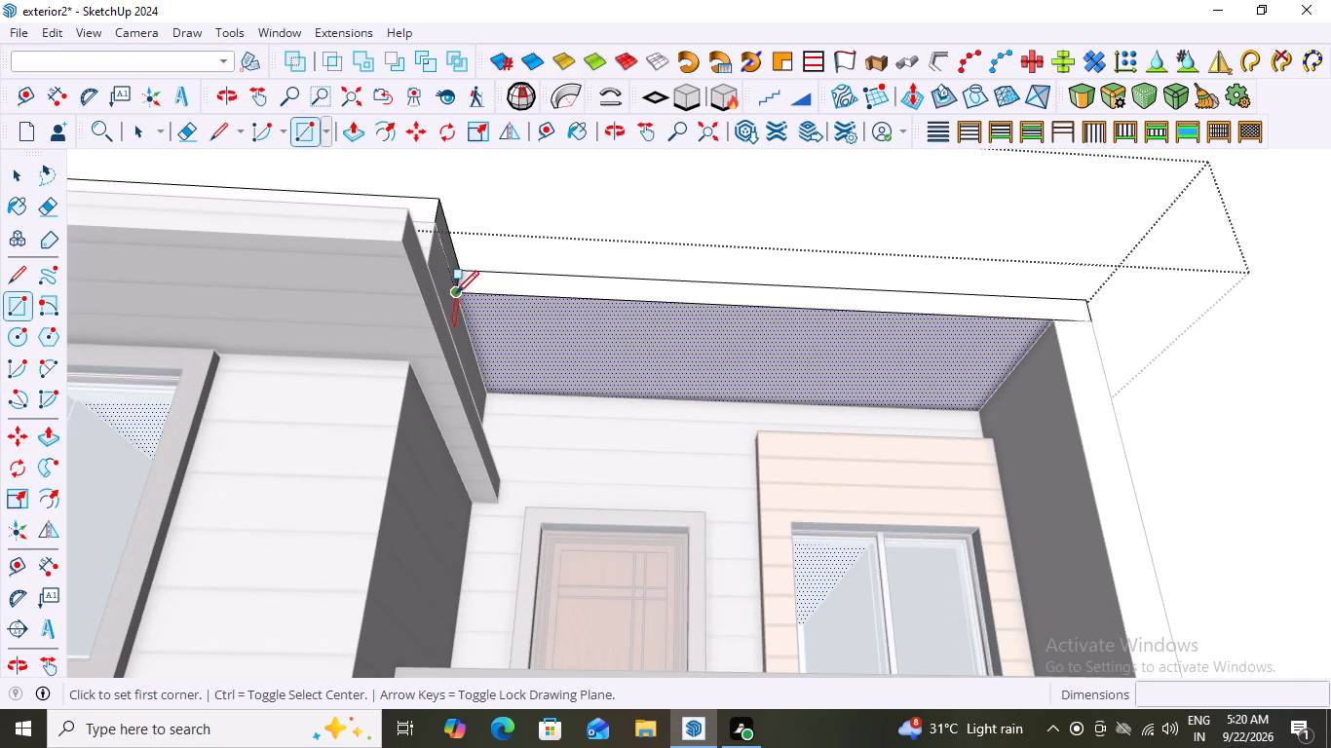
{"action": "left_click", "coordinate": [456, 293]}
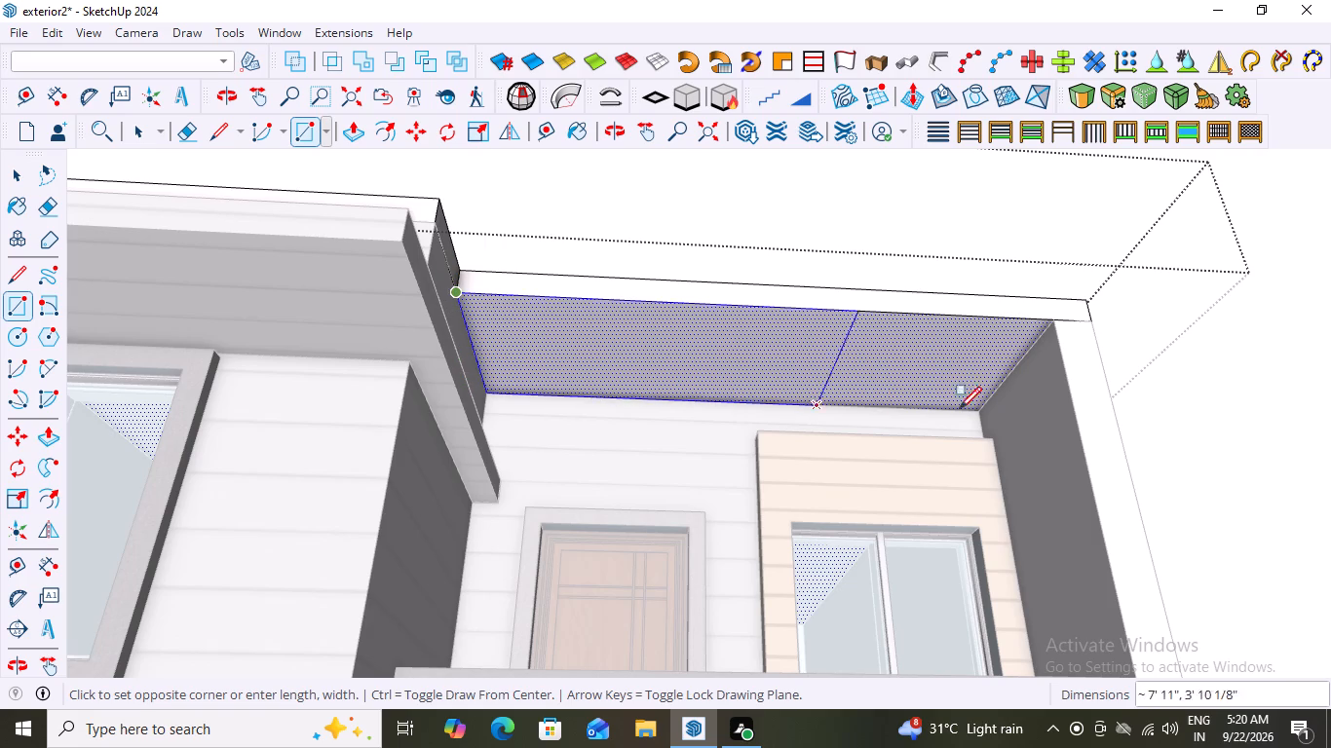
{"action": "left_click", "coordinate": [977, 411]}
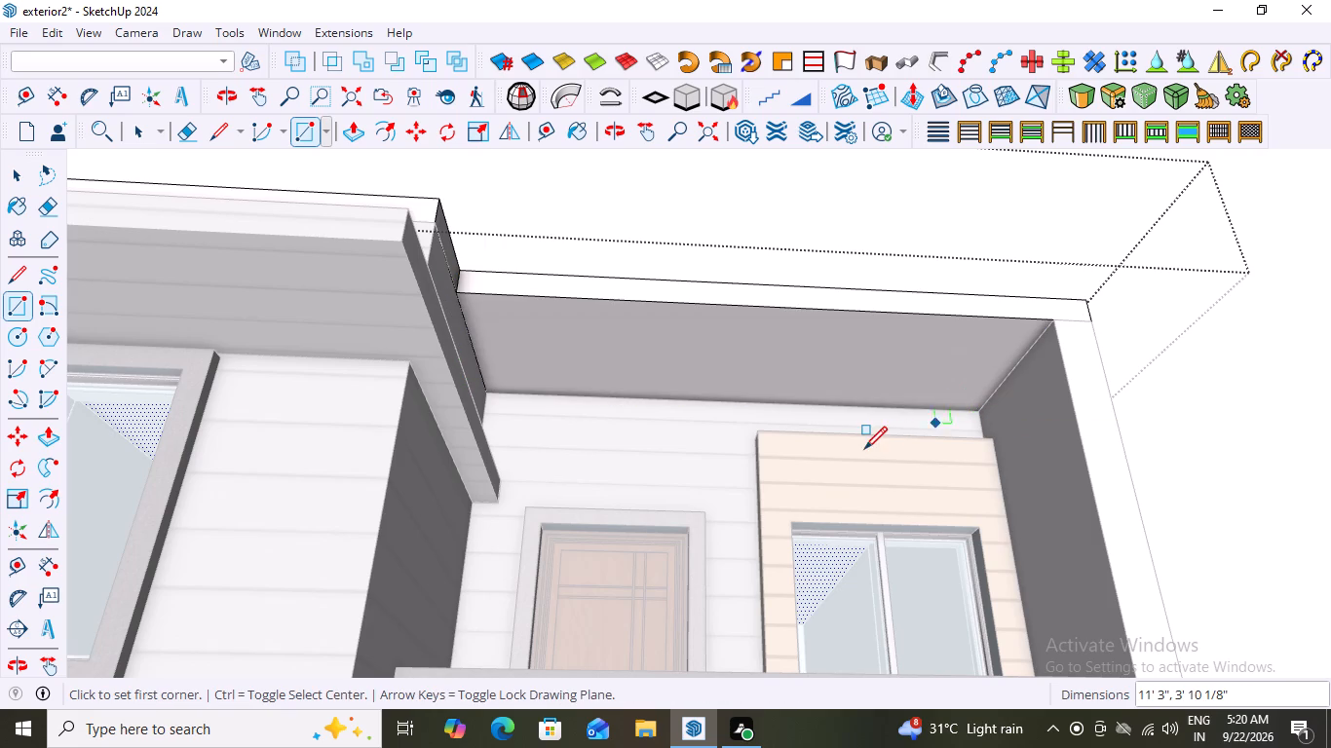
{"action": "key", "text": "space"}
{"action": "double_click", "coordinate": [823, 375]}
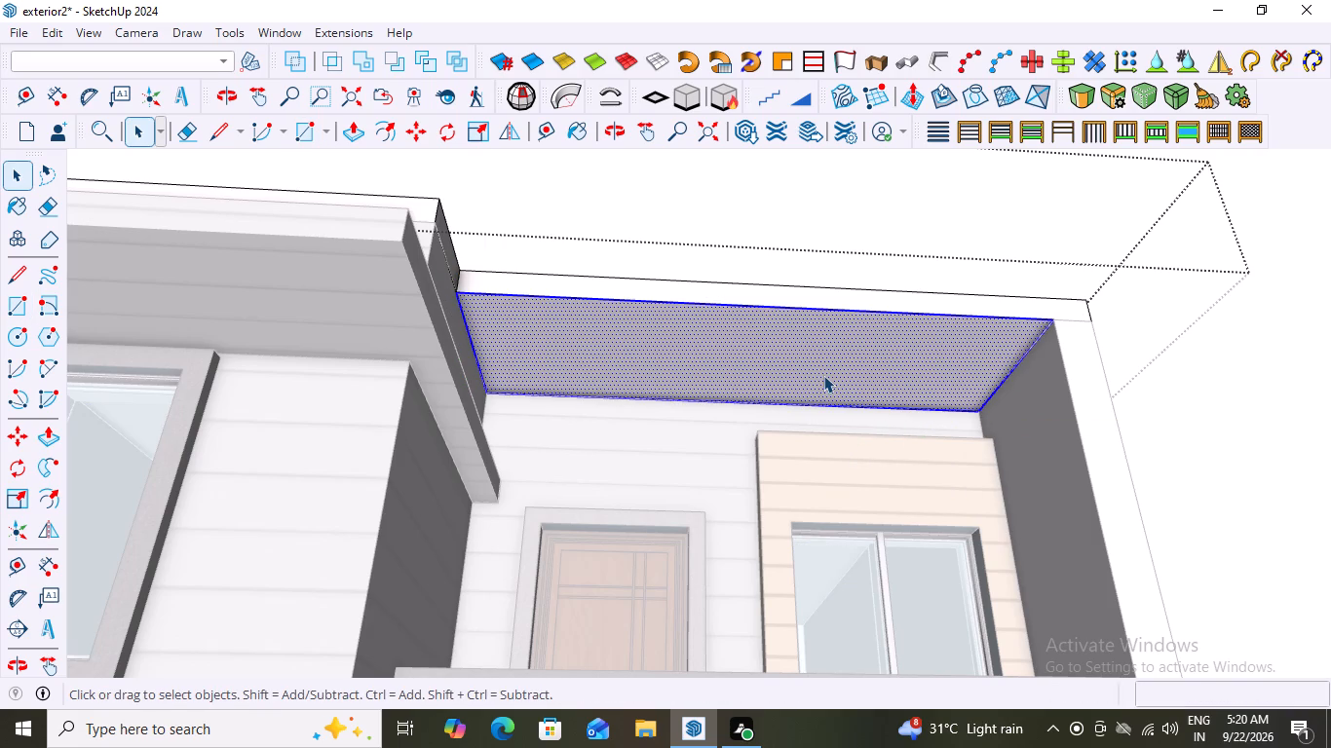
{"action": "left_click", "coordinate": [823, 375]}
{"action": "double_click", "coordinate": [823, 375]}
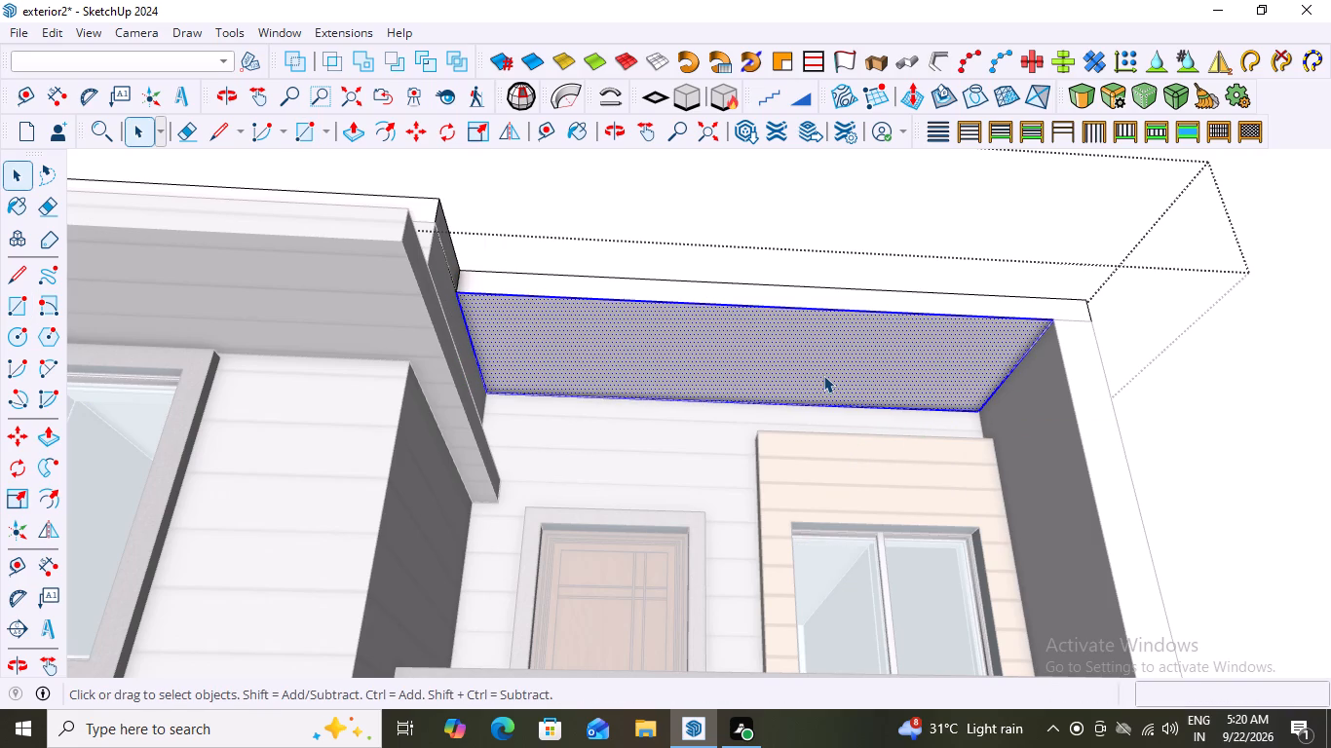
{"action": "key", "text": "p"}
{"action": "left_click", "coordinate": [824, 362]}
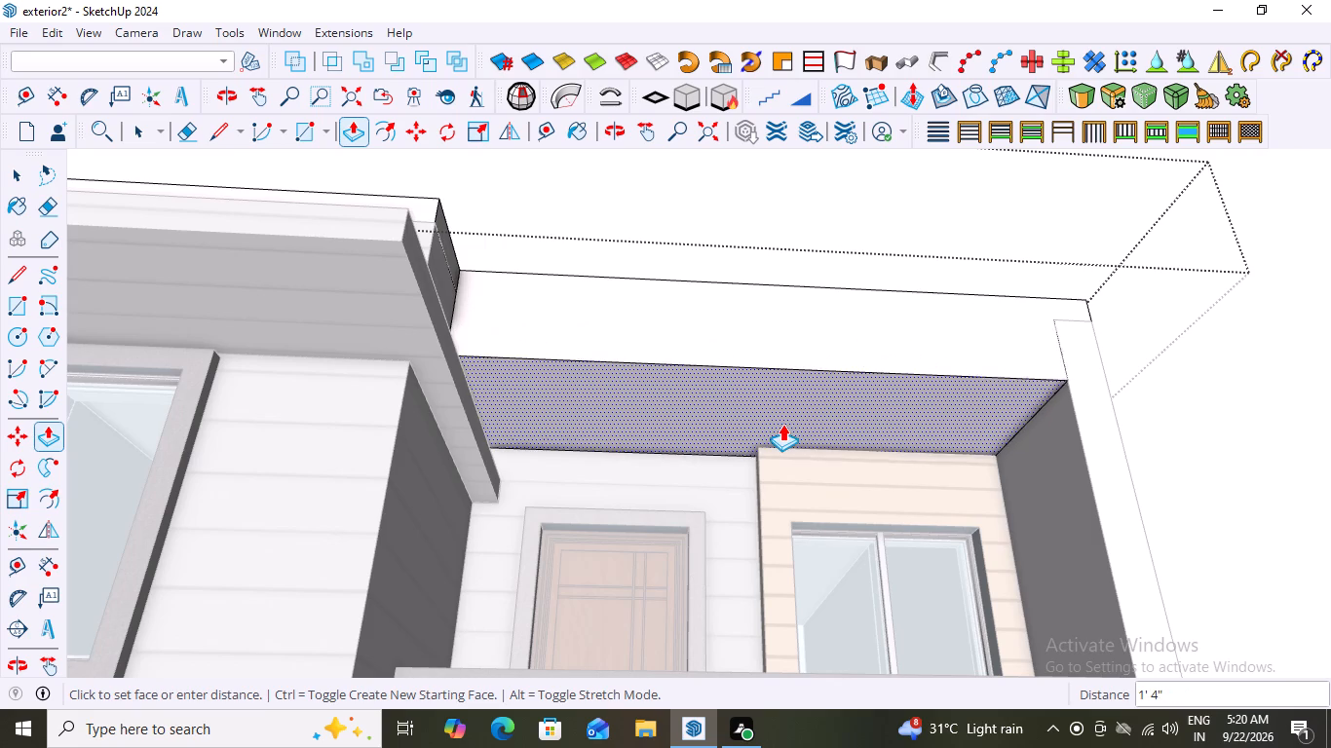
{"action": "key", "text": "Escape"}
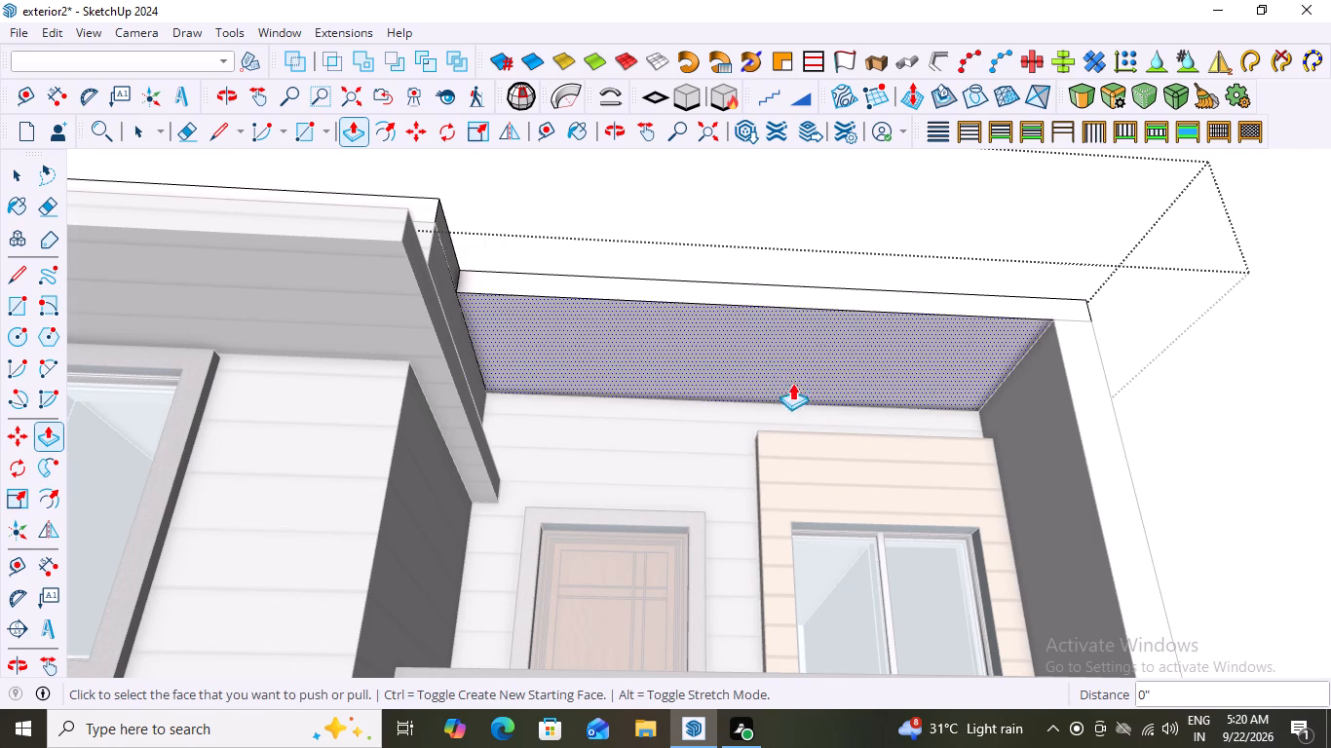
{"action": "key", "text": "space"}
Copy the rectangular underside face over the balcony with its edges and paste it in place.
{"action": "left_click", "coordinate": [778, 361]}
{"action": "left_click", "coordinate": [778, 361]}
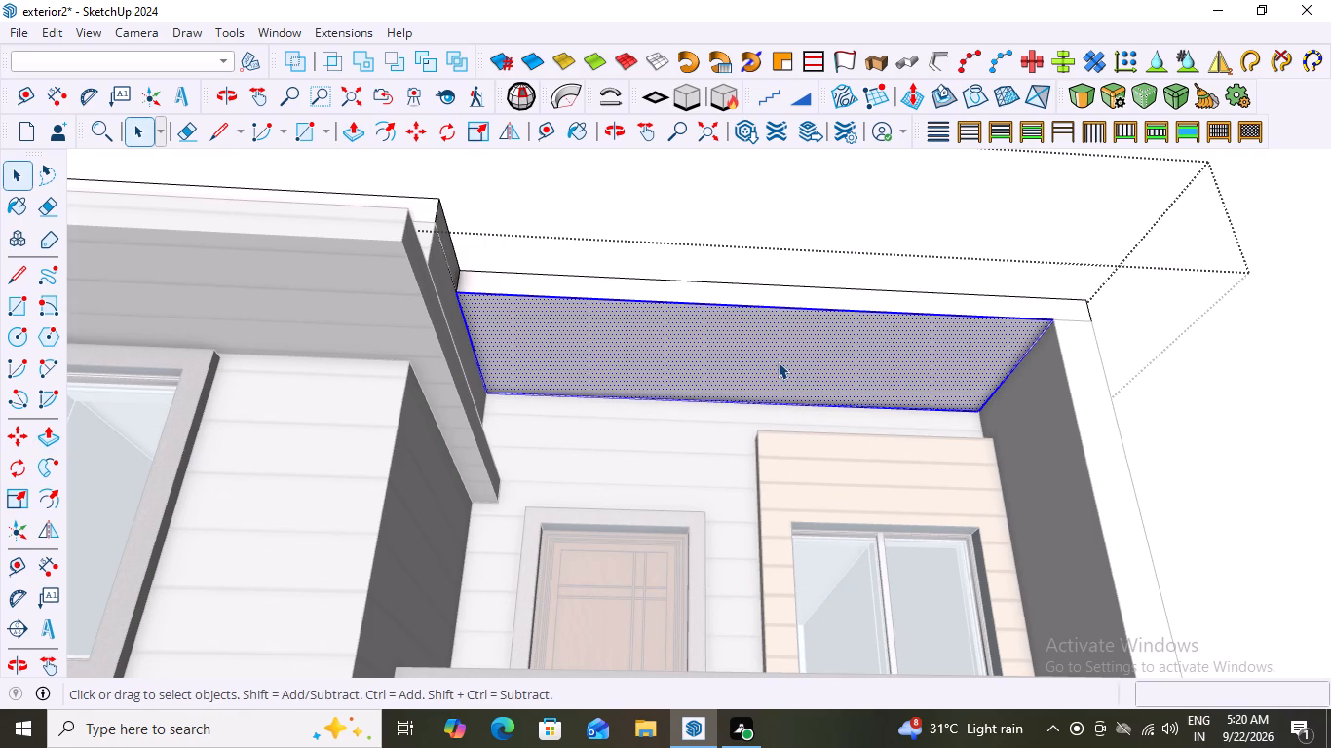
{"action": "key", "text": "ctrl+c"}
{"action": "left_click", "coordinate": [53, 27]}
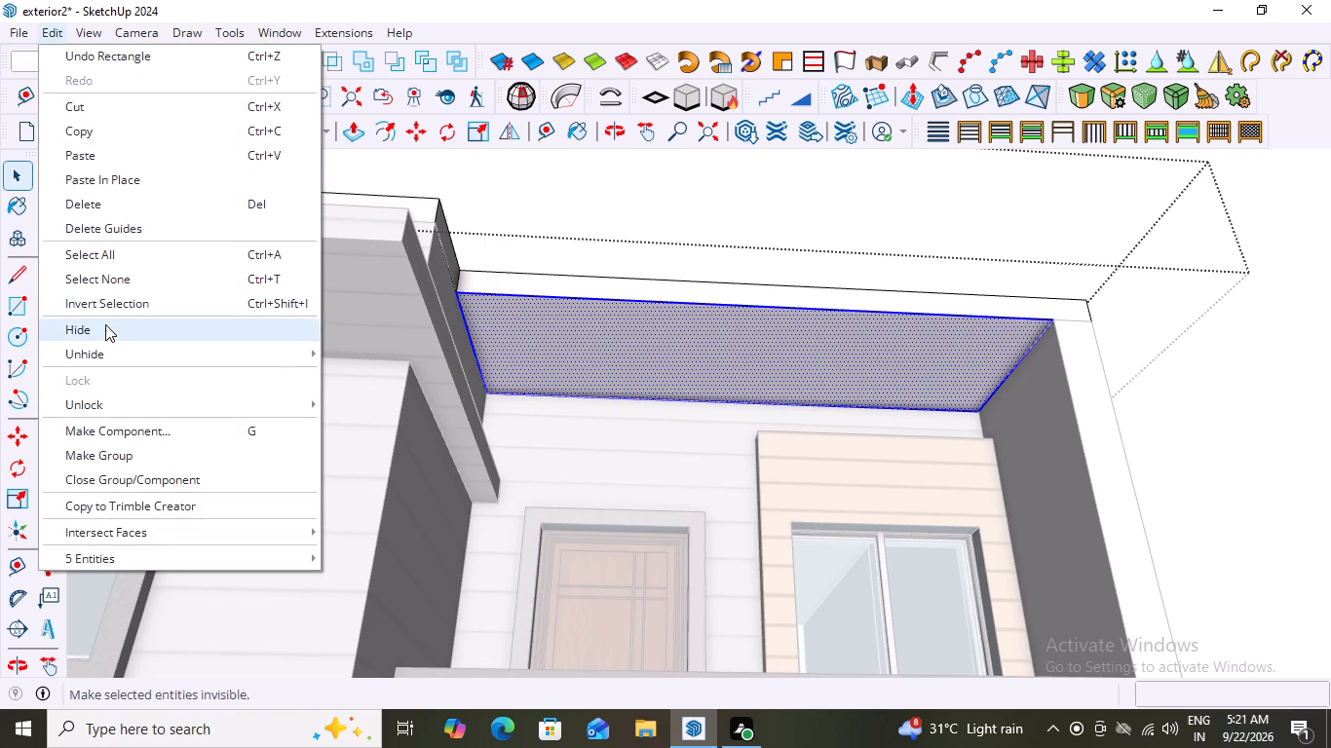
{"action": "left_click", "coordinate": [102, 182]}
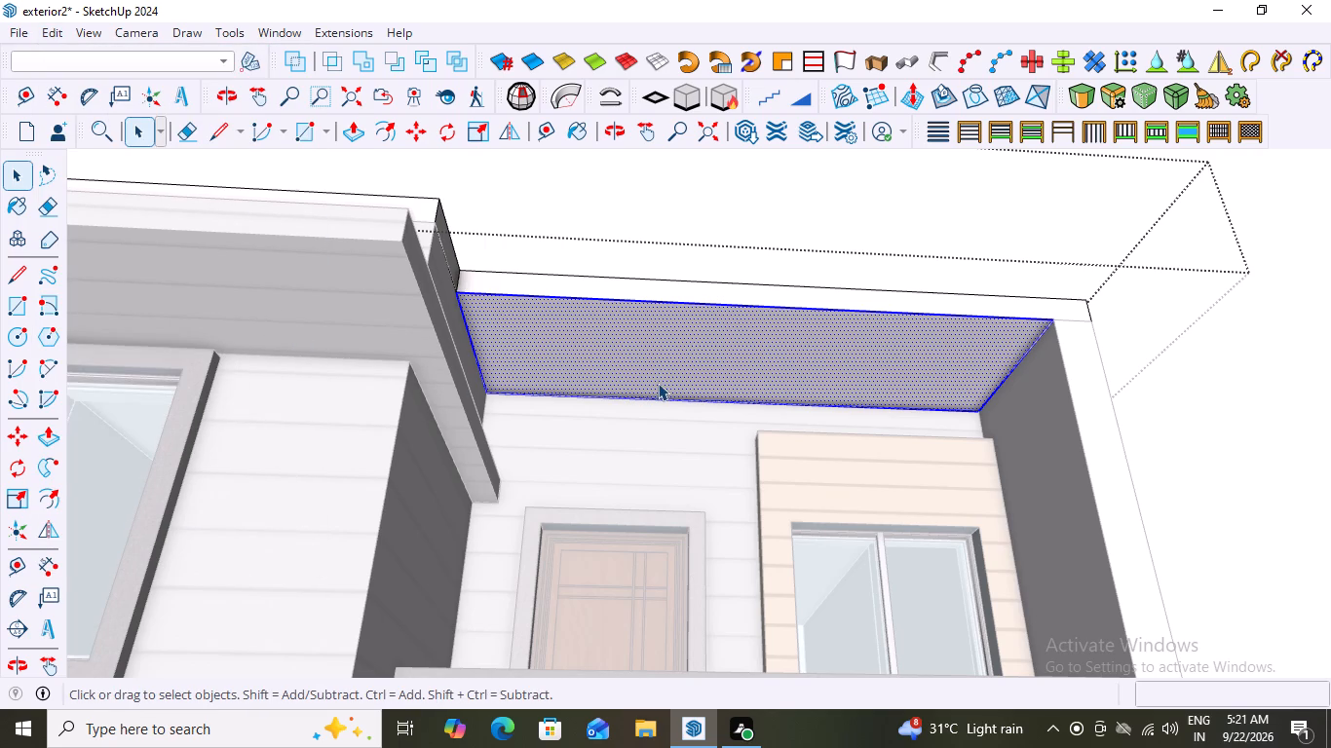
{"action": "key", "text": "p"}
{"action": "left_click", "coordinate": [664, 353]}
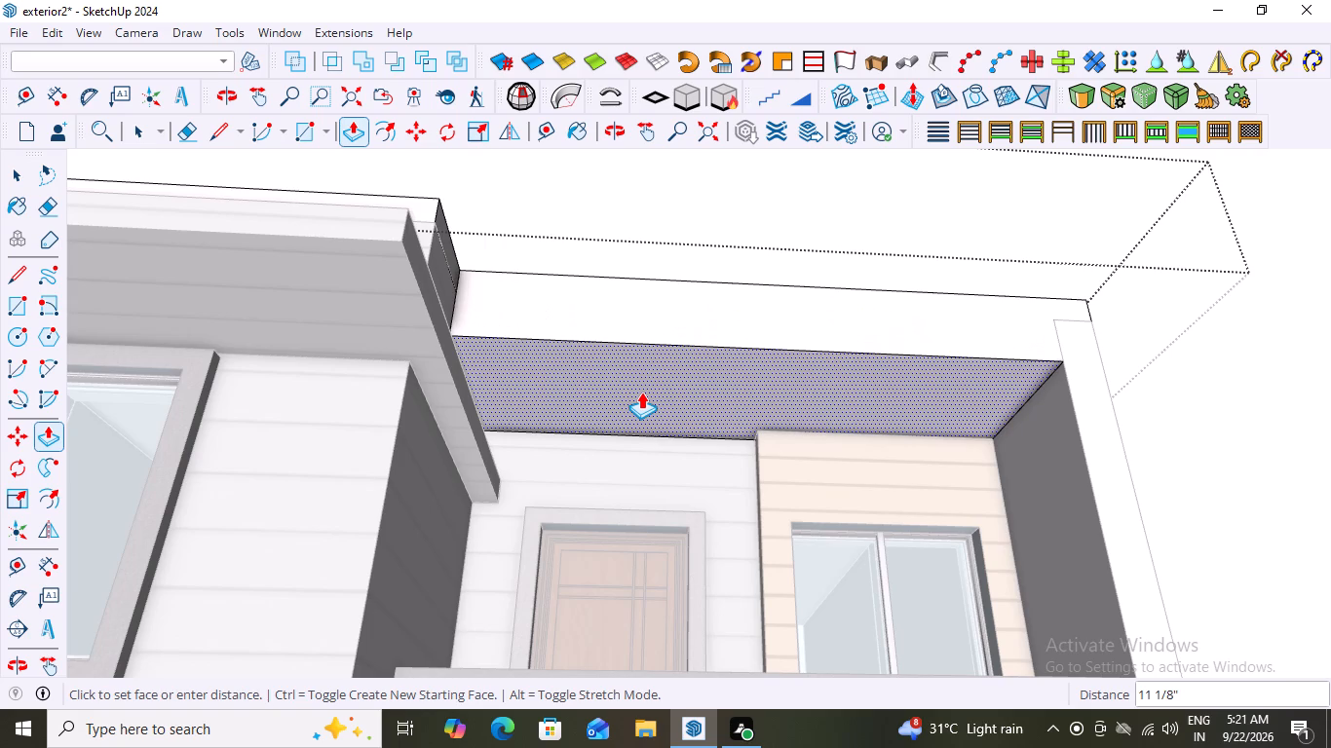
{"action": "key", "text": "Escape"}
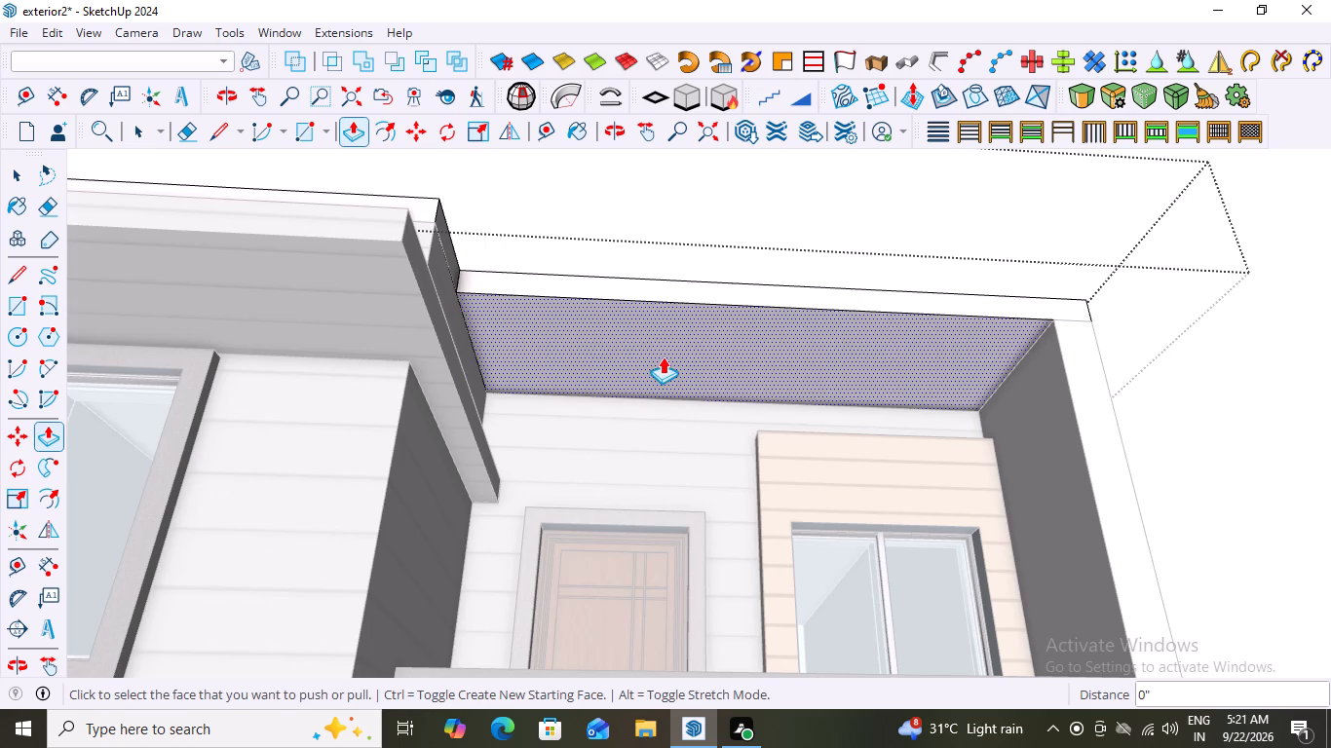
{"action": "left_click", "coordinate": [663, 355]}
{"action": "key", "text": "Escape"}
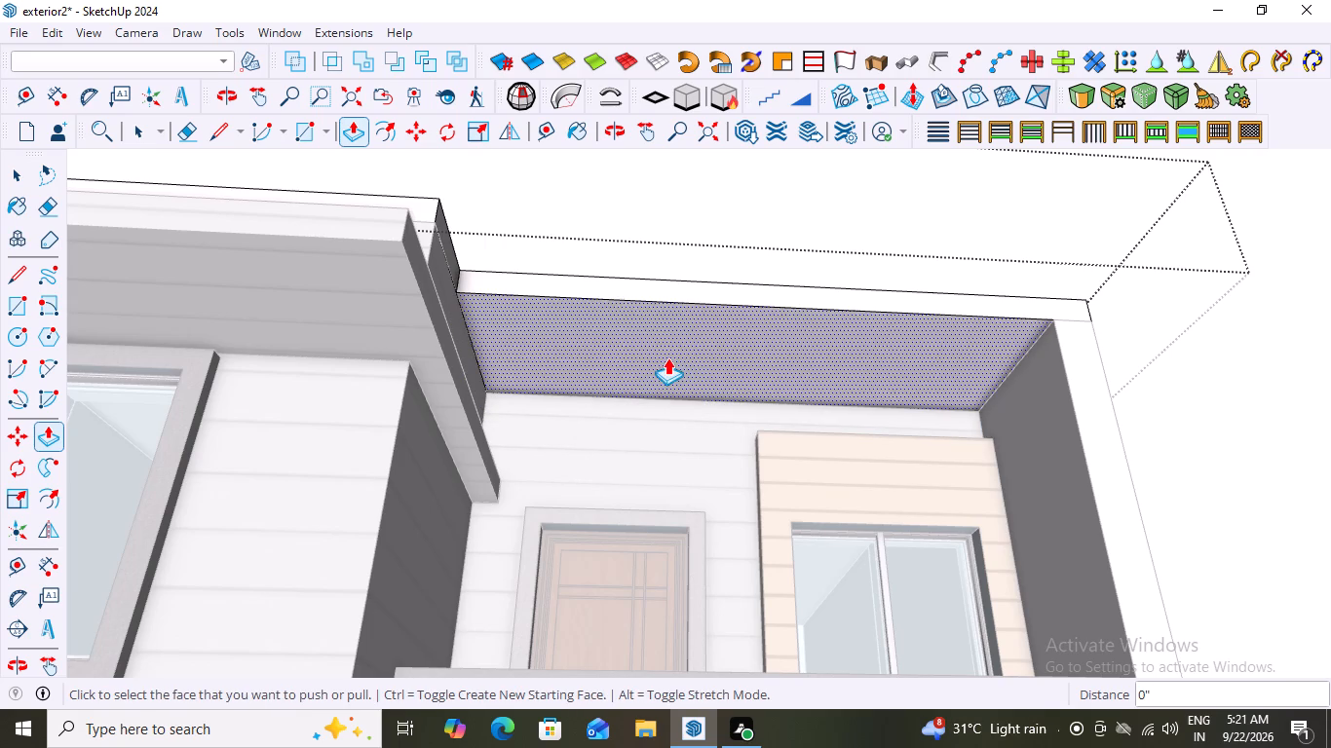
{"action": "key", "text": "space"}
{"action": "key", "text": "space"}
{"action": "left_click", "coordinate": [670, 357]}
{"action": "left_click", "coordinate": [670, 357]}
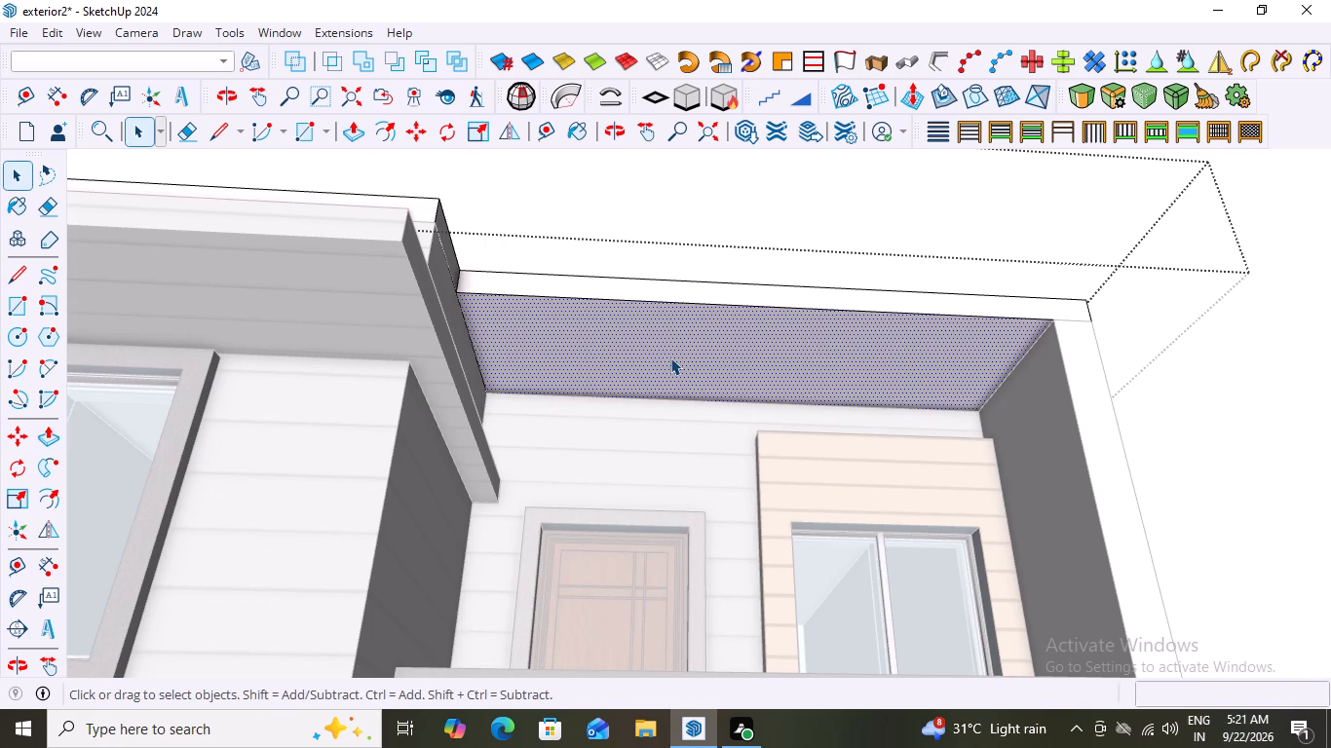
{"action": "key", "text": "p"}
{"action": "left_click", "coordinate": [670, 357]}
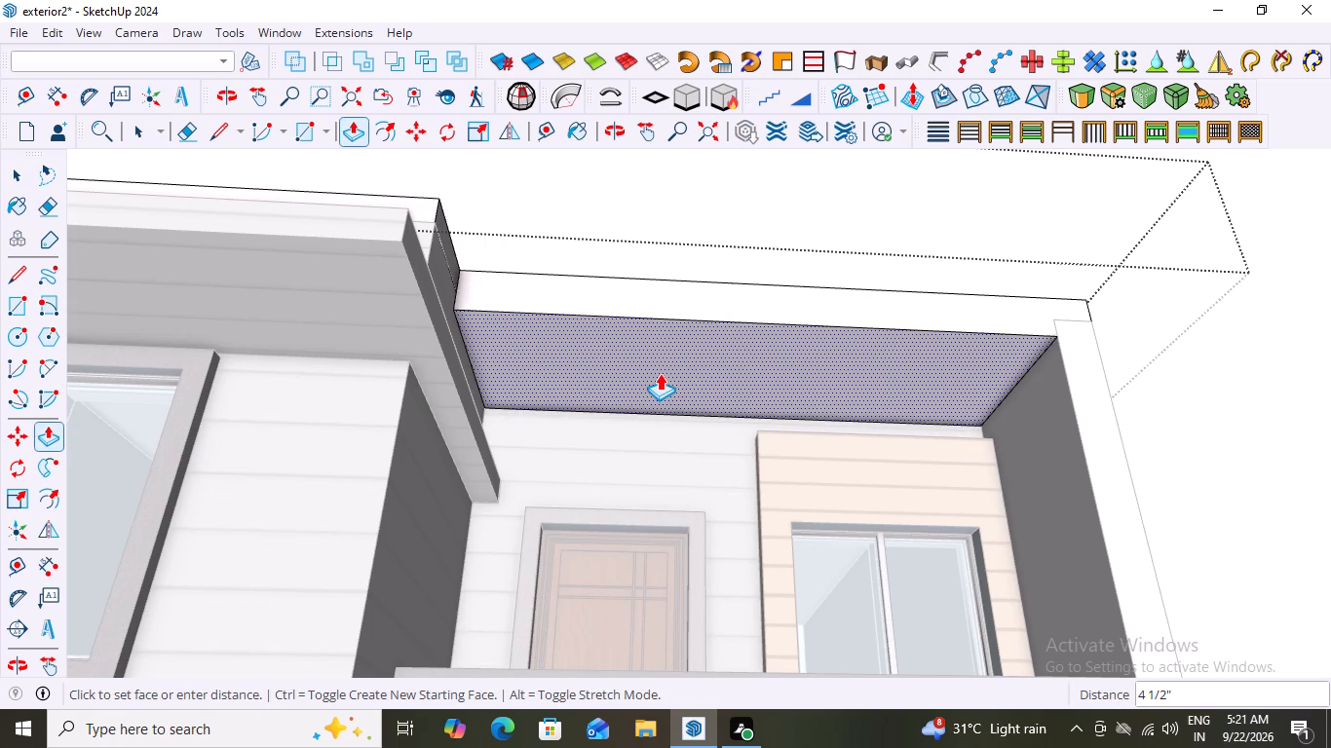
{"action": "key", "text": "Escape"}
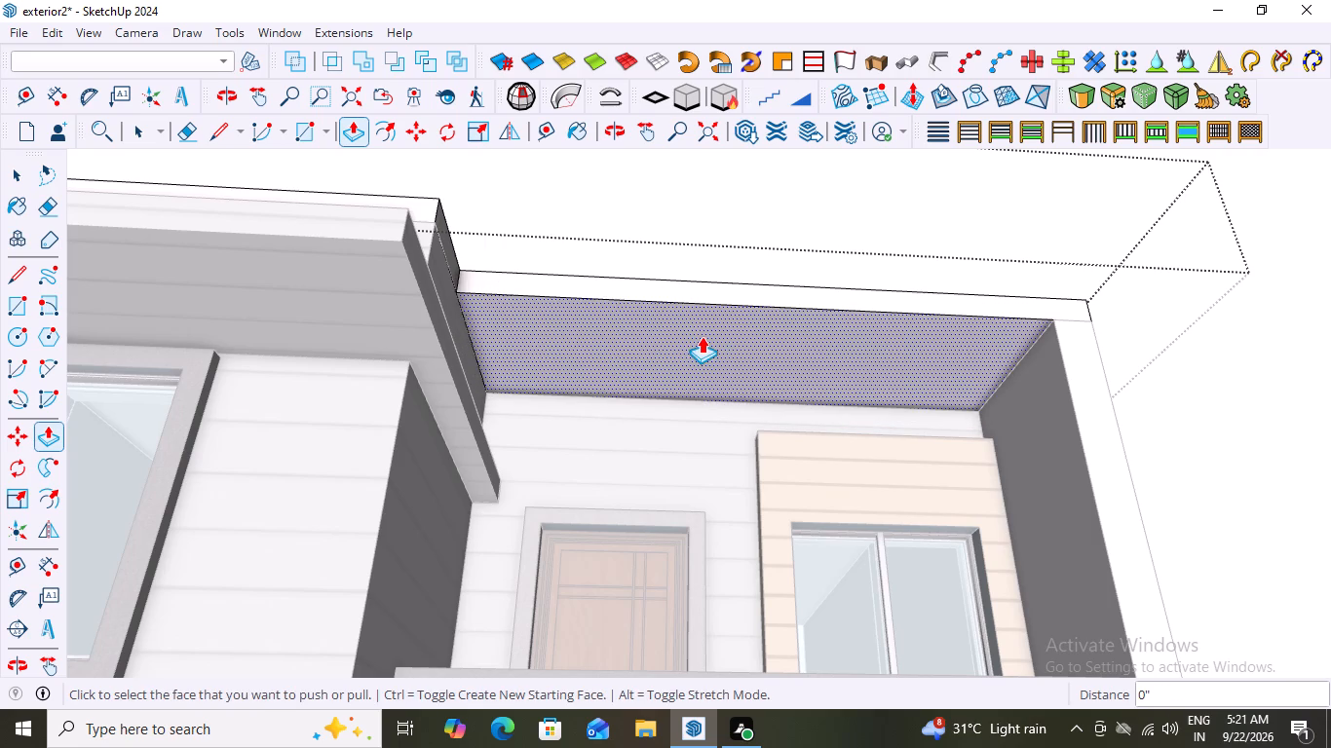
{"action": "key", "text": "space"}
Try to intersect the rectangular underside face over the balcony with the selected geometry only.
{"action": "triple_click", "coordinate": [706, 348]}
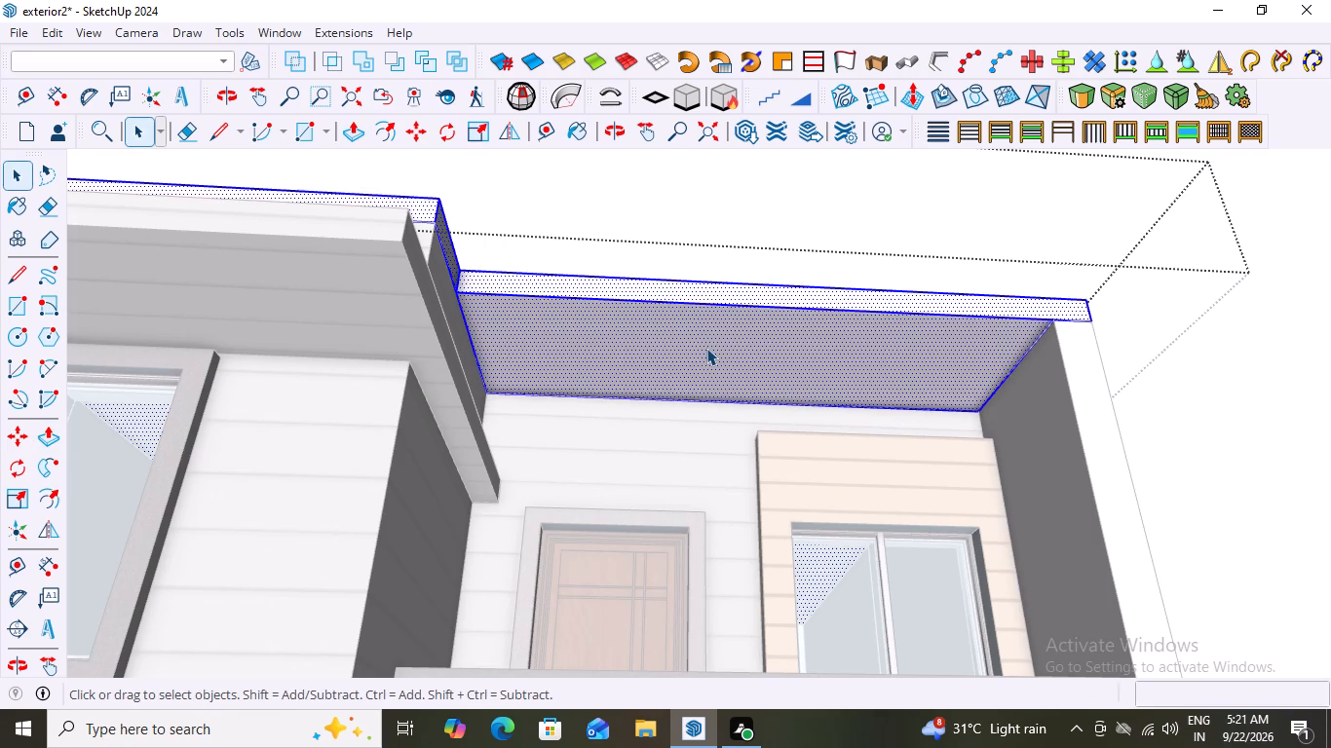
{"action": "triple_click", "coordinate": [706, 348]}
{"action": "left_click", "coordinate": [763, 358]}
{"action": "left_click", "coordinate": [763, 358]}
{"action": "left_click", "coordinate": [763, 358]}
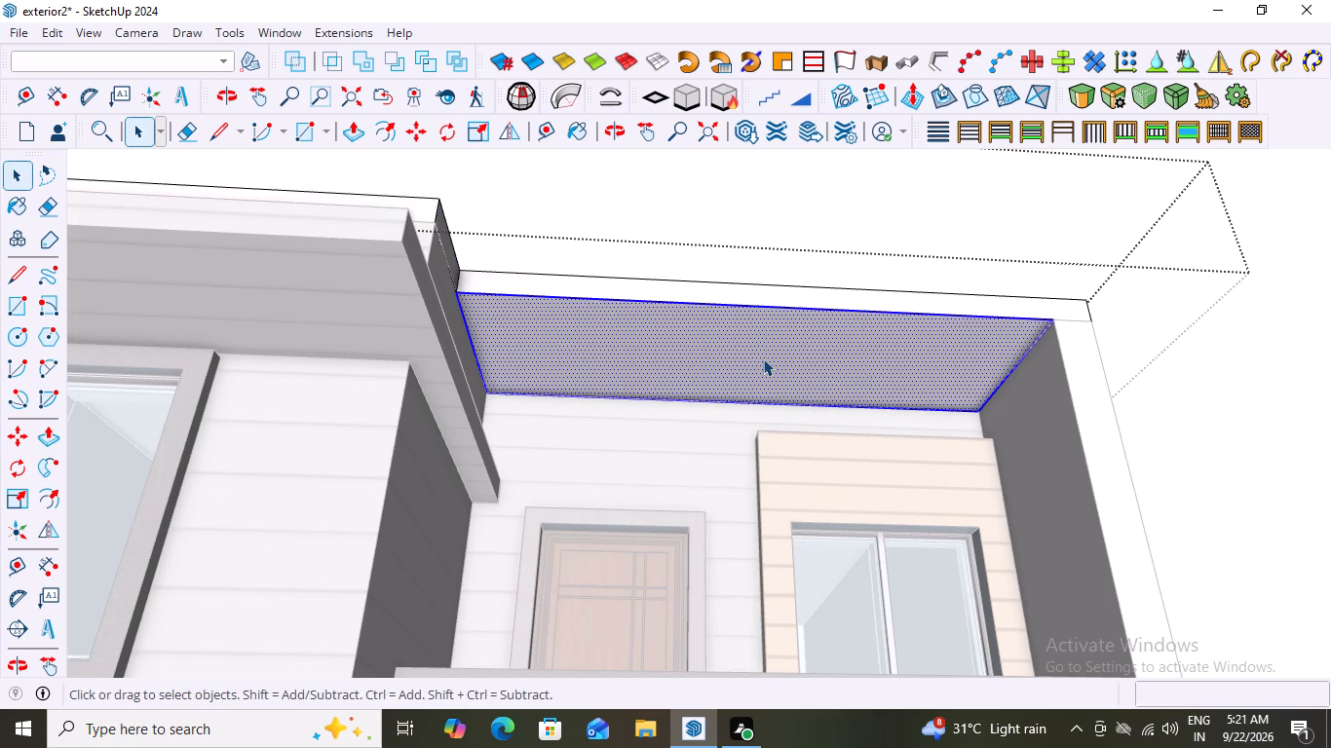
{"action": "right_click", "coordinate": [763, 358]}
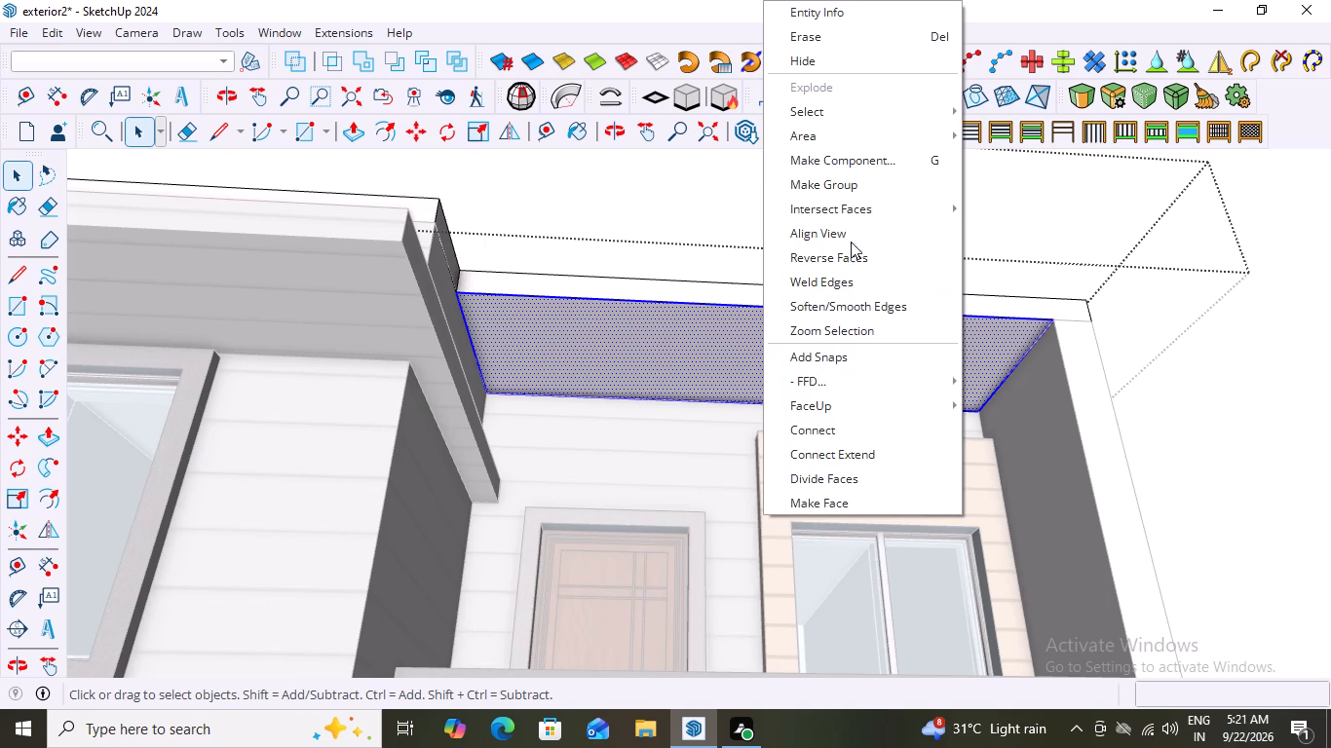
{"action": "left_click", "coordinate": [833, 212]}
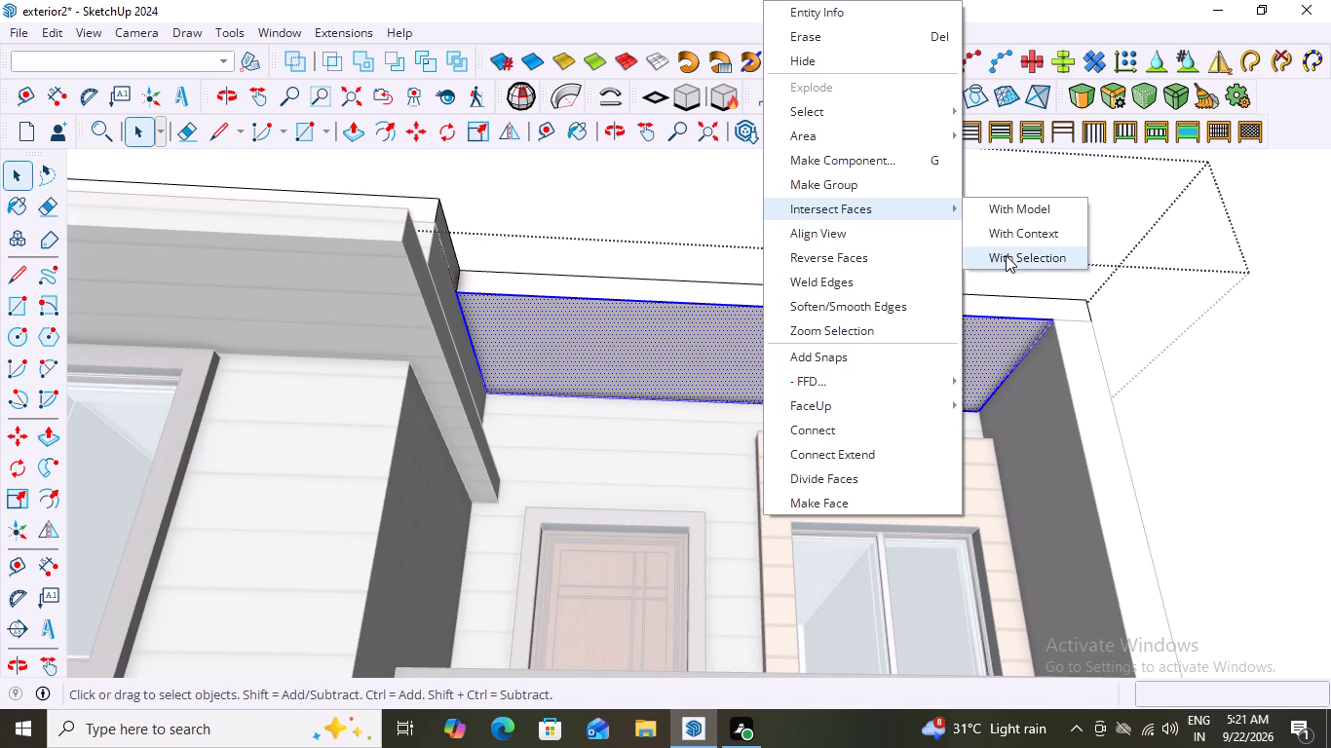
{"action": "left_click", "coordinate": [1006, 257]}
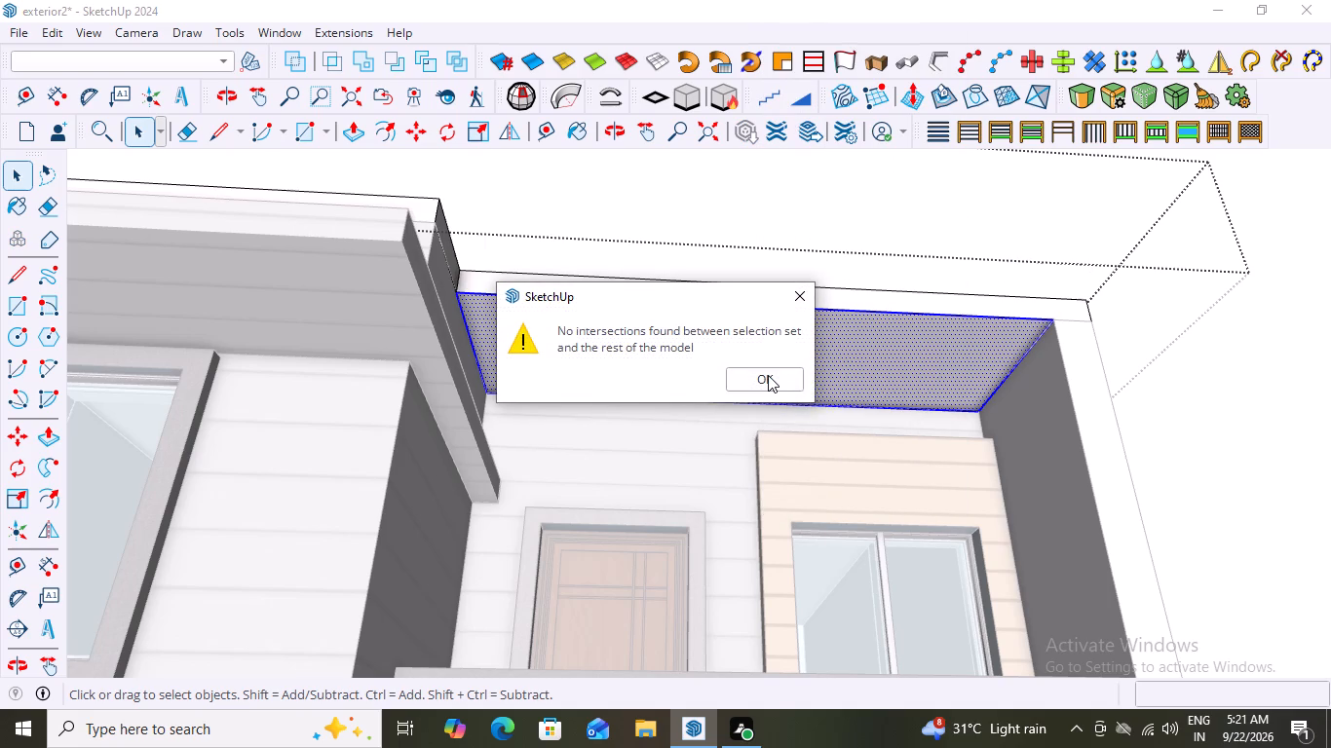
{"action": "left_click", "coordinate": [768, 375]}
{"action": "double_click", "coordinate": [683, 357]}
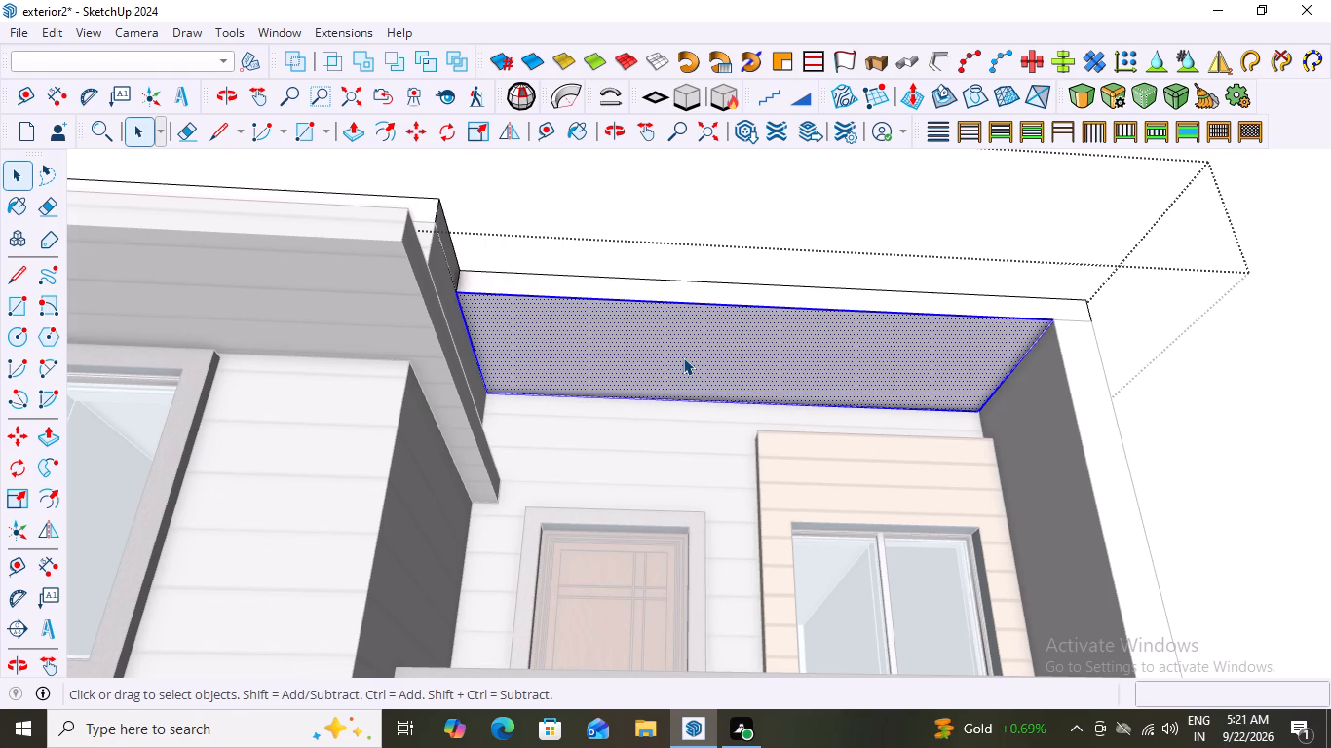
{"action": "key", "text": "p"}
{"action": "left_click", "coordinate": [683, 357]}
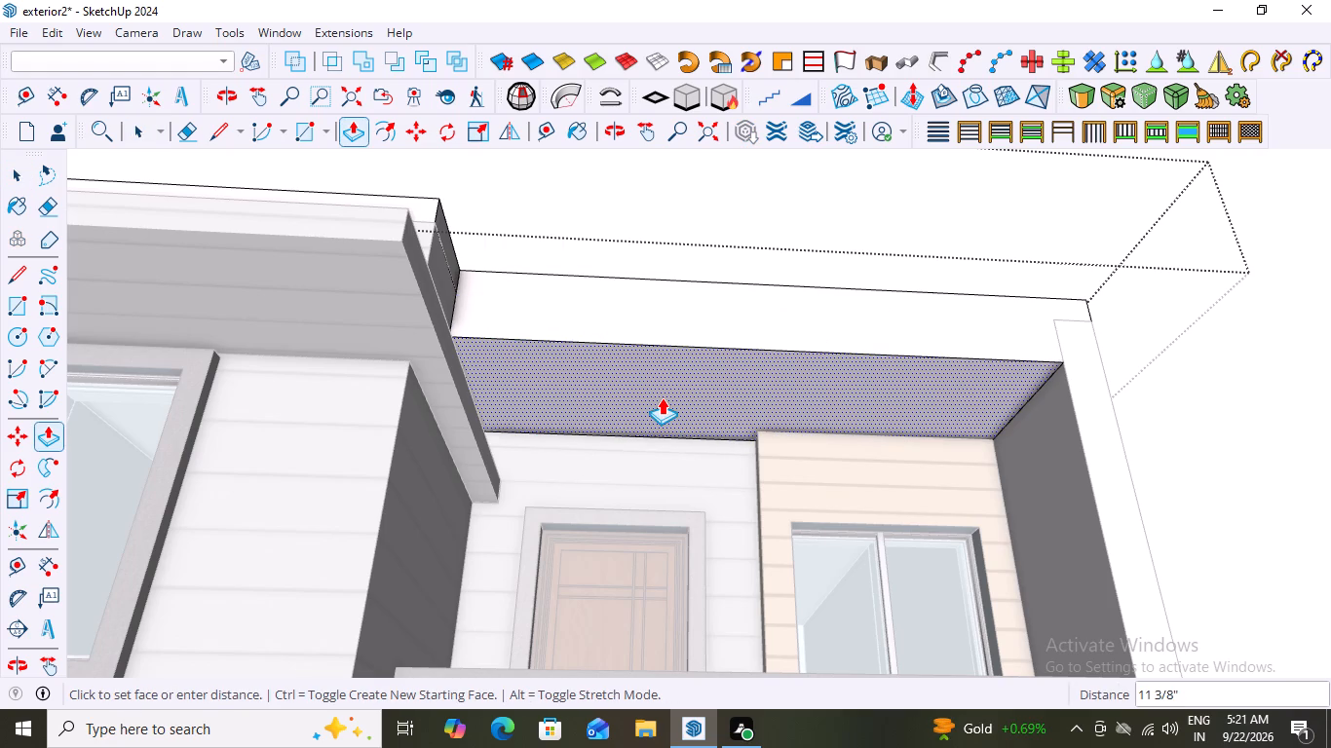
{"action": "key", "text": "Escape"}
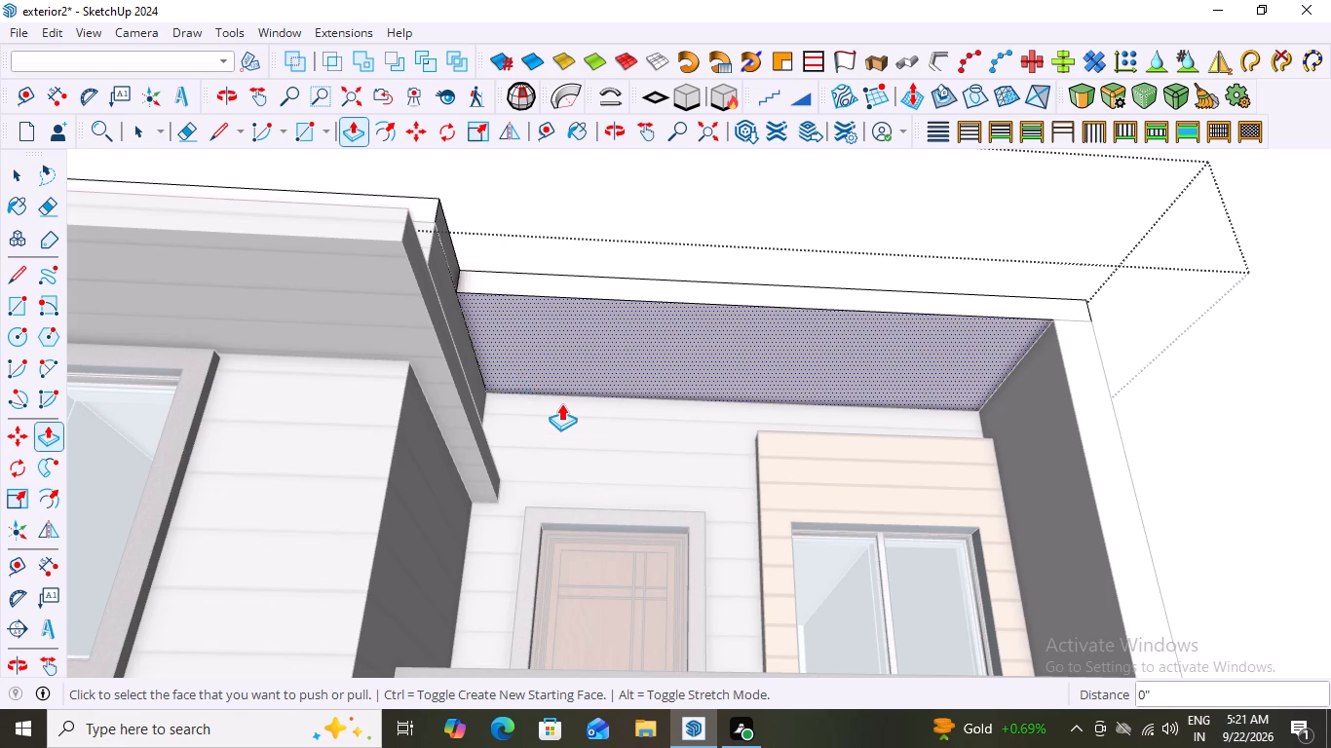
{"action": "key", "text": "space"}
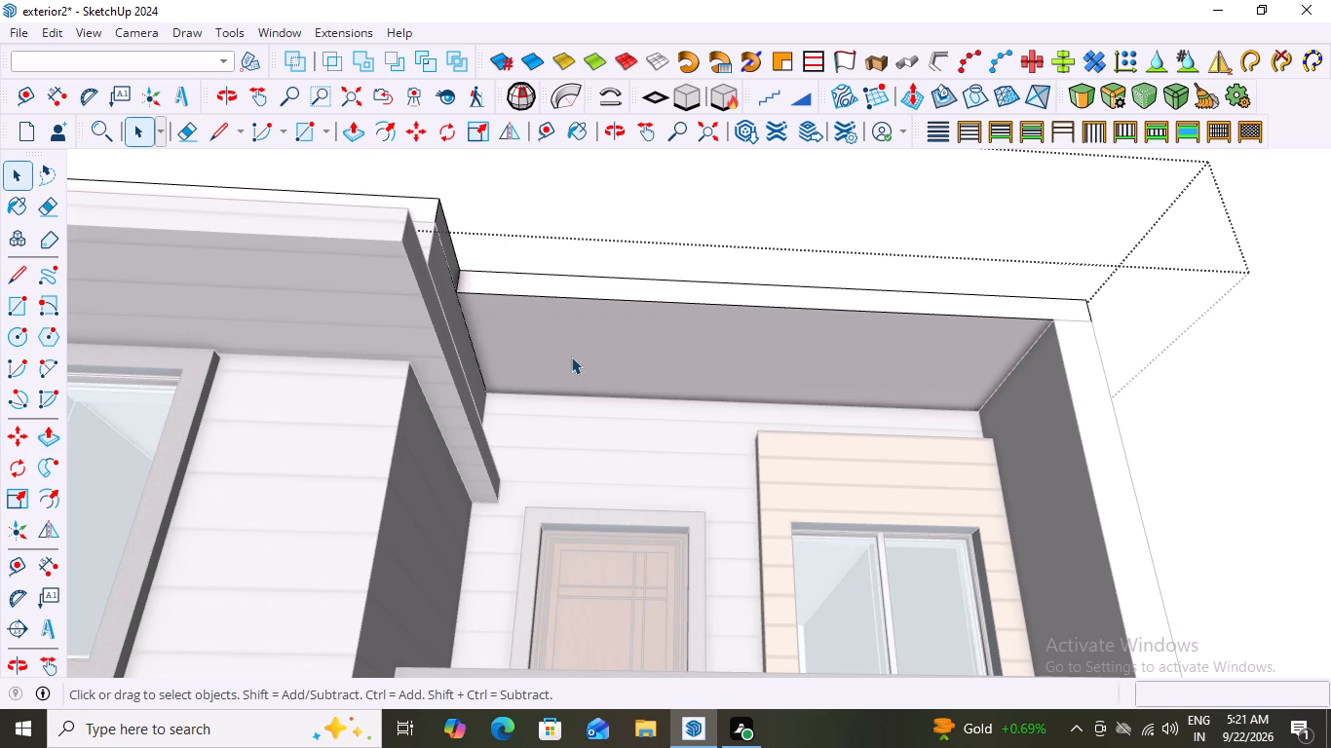
Cut the rectangular underside face over the balcony with its edges and paste it back in place.
{"action": "left_click", "coordinate": [529, 337]}
{"action": "triple_click", "coordinate": [529, 337]}
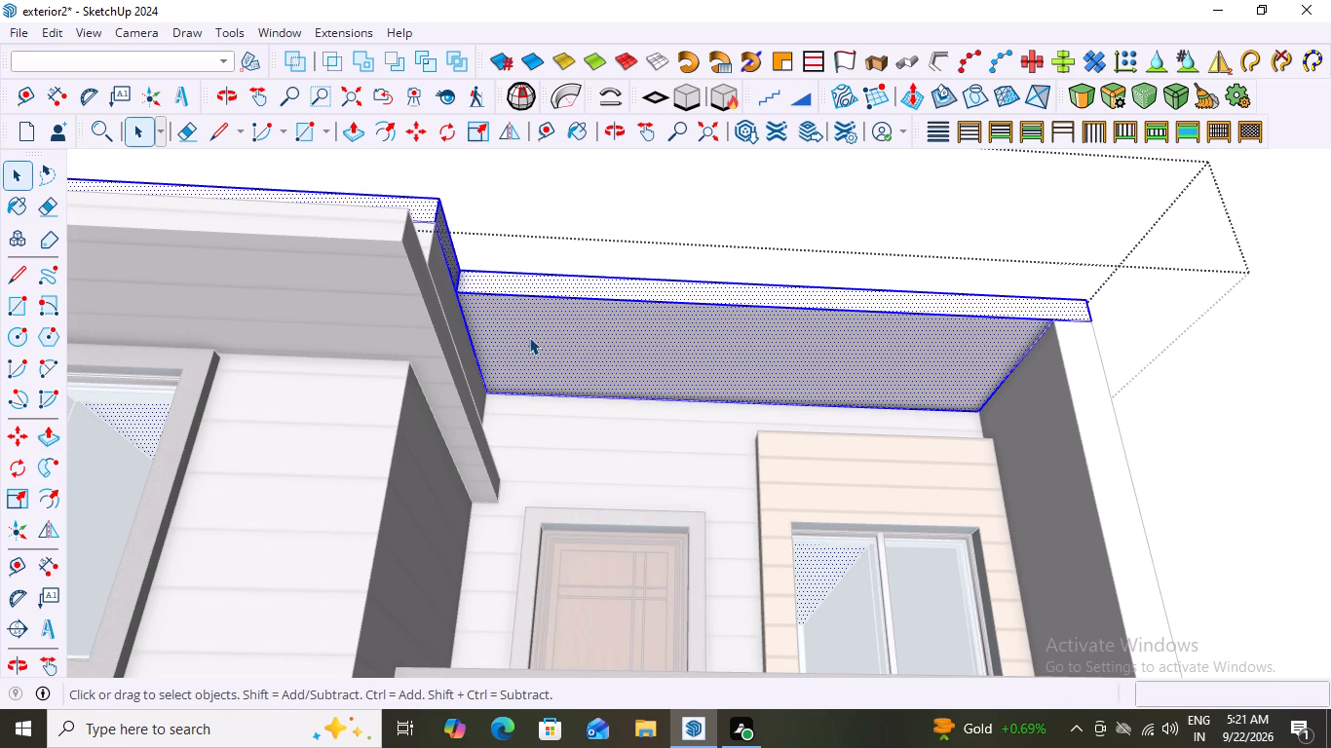
{"action": "triple_click", "coordinate": [529, 337]}
{"action": "left_click", "coordinate": [529, 337]}
{"action": "left_click", "coordinate": [1212, 245]}
{"action": "double_click", "coordinate": [703, 370]}
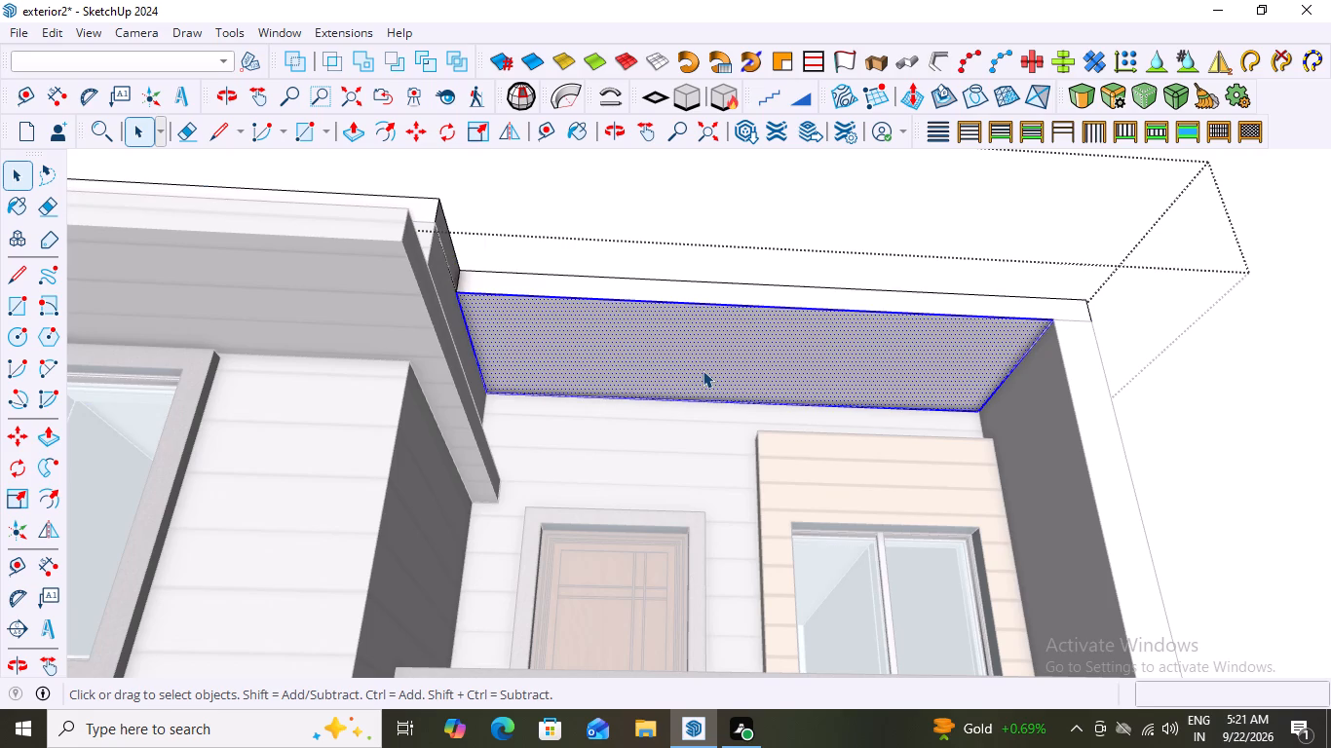
{"action": "left_click", "coordinate": [703, 370]}
{"action": "double_click", "coordinate": [703, 370]}
{"action": "key", "text": "ctrl+x"}
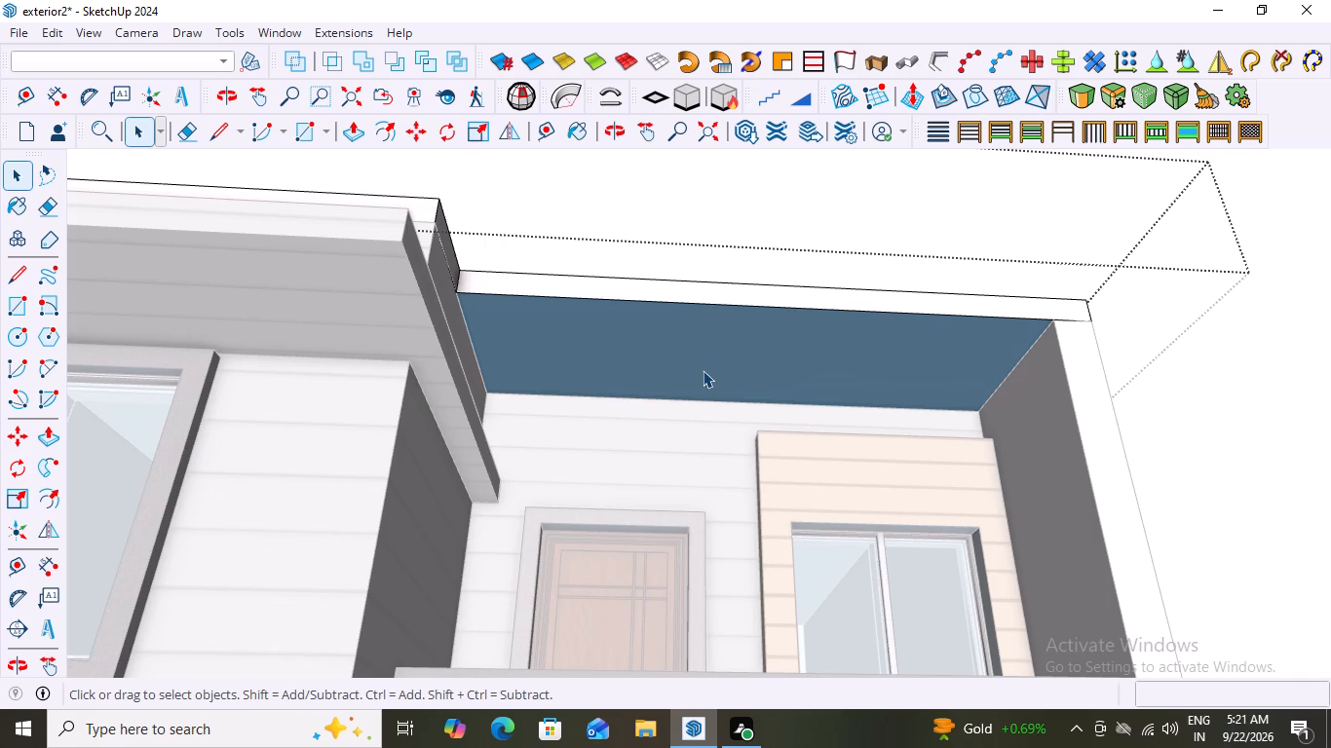
{"action": "left_click", "coordinate": [46, 35]}
{"action": "left_click", "coordinate": [123, 178]}
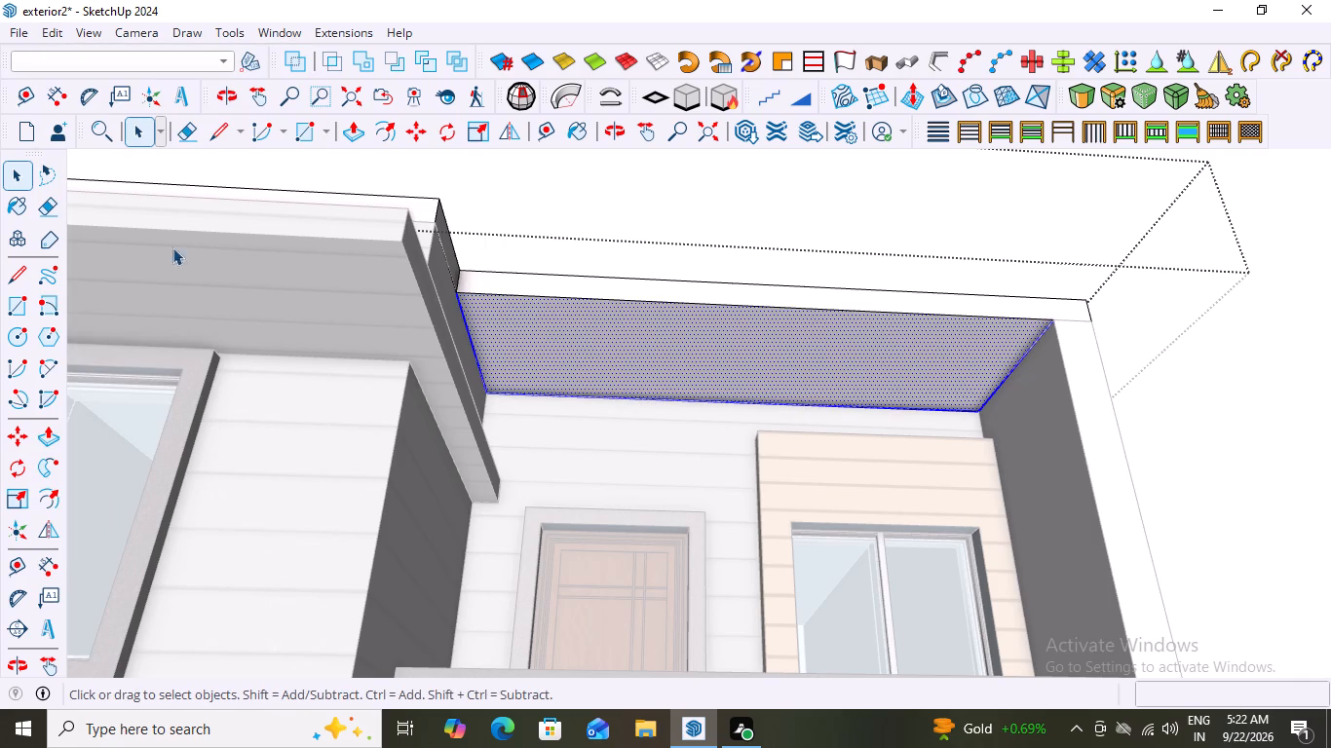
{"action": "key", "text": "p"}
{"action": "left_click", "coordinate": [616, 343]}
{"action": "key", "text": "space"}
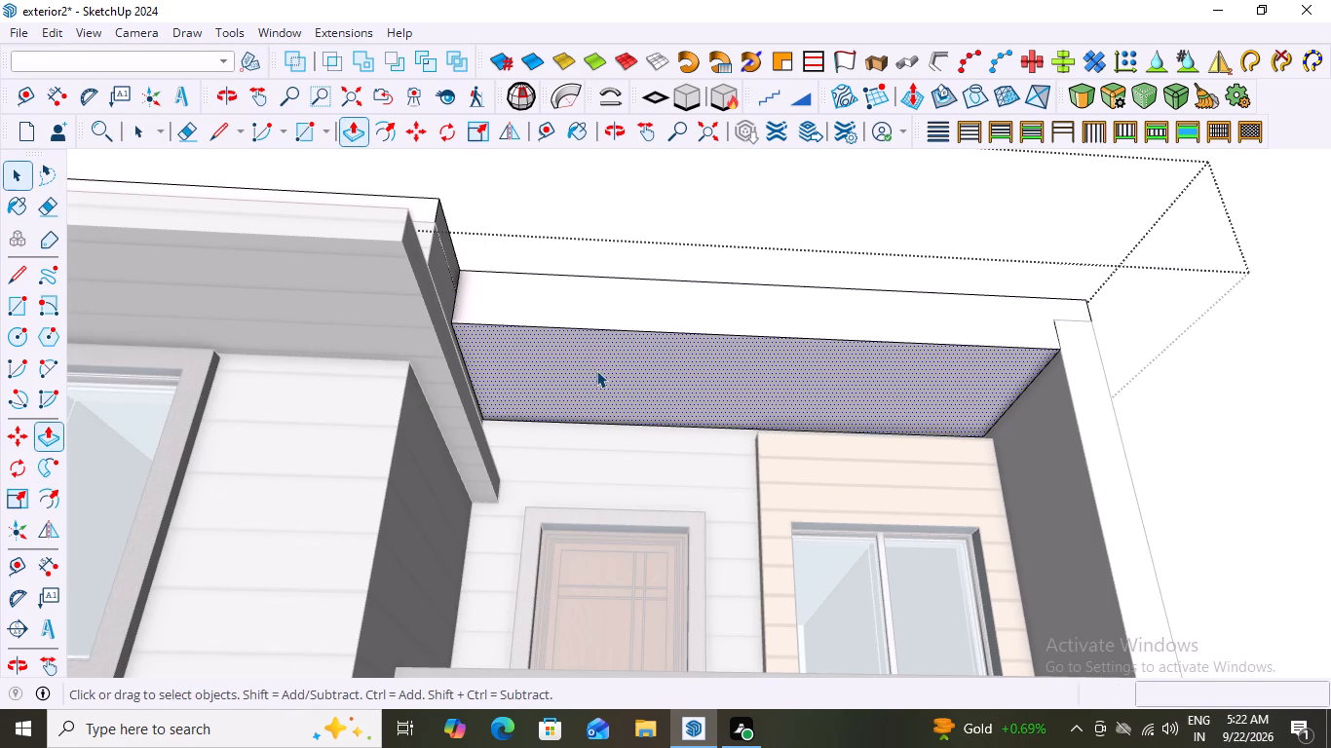
Make a group from the rectangular underside face over the balcony and its bounding edges.
{"action": "double_click", "coordinate": [618, 343]}
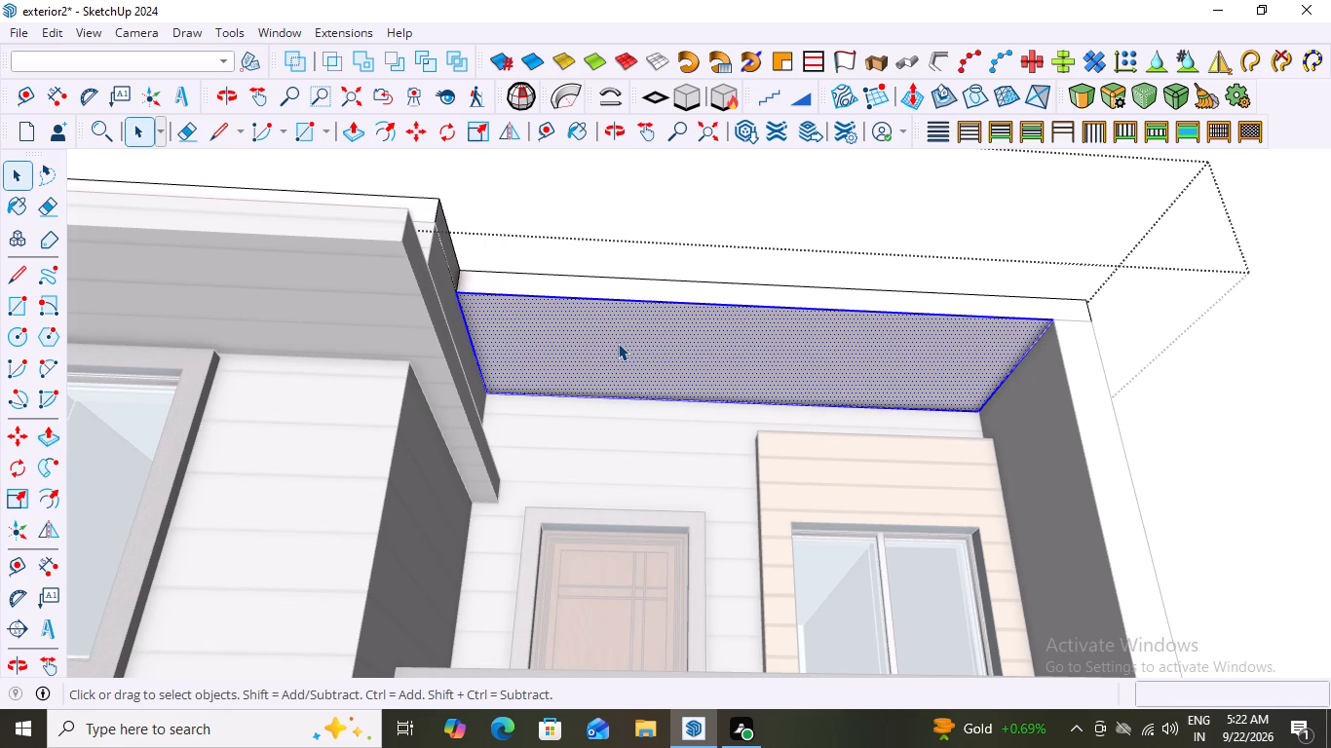
{"action": "scroll", "coordinate": [581, 350], "scroll_direction": "down", "scroll_amount": 5}
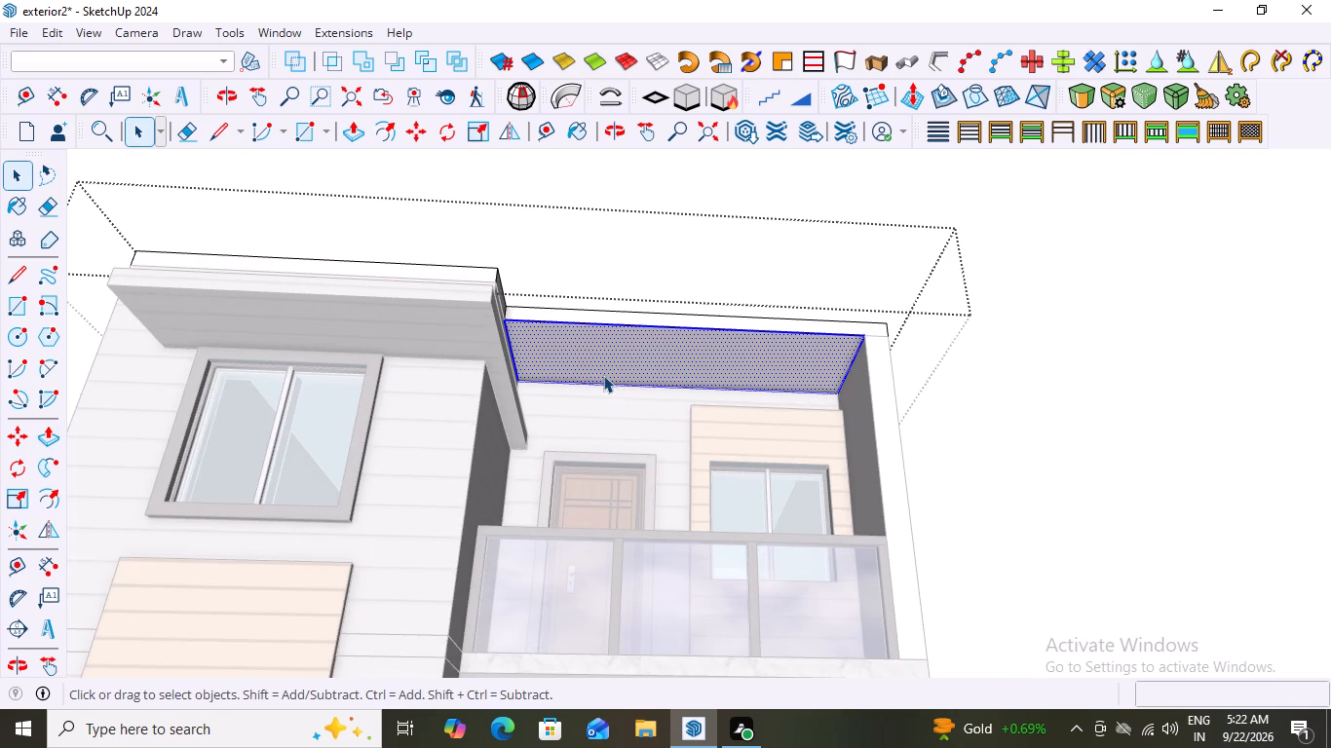
{"action": "scroll", "coordinate": [599, 377], "scroll_direction": "down", "scroll_amount": 5}
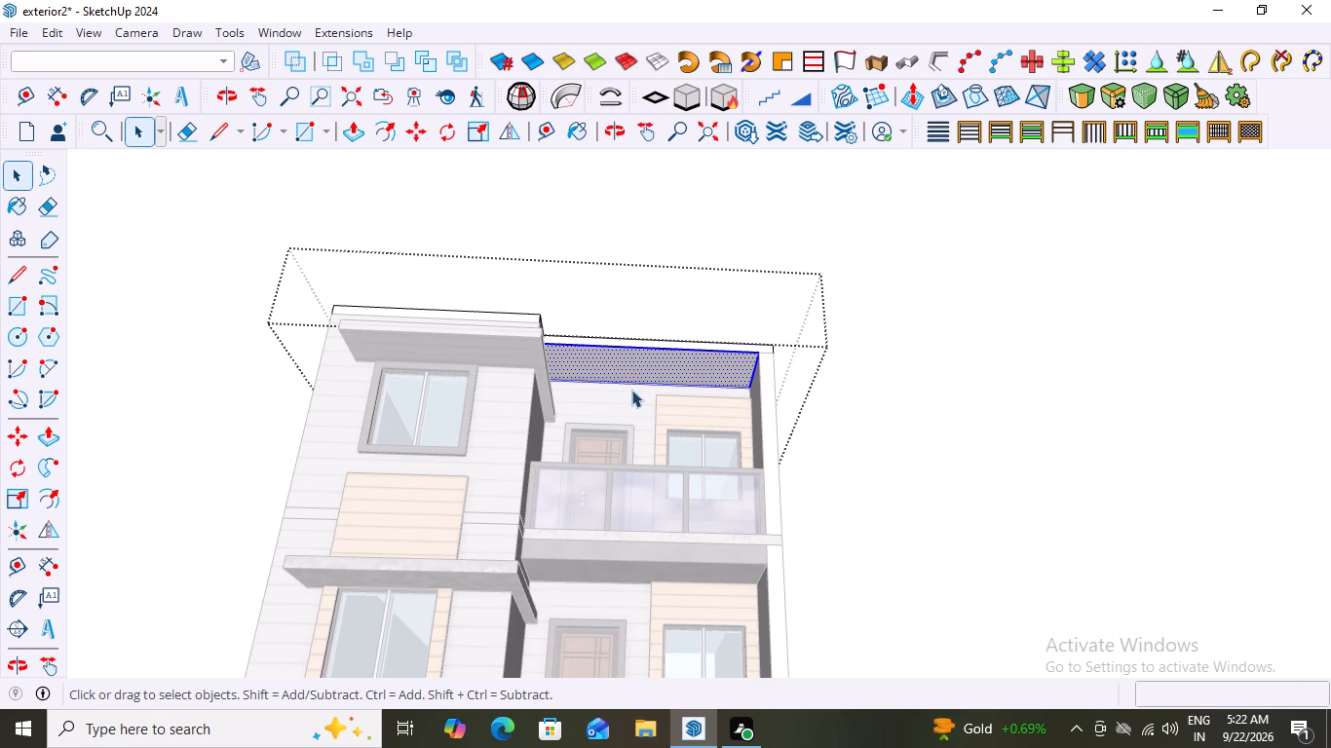
{"action": "middle_click_drag", "start_coordinate": [623, 378], "coordinate": [701, 614]}
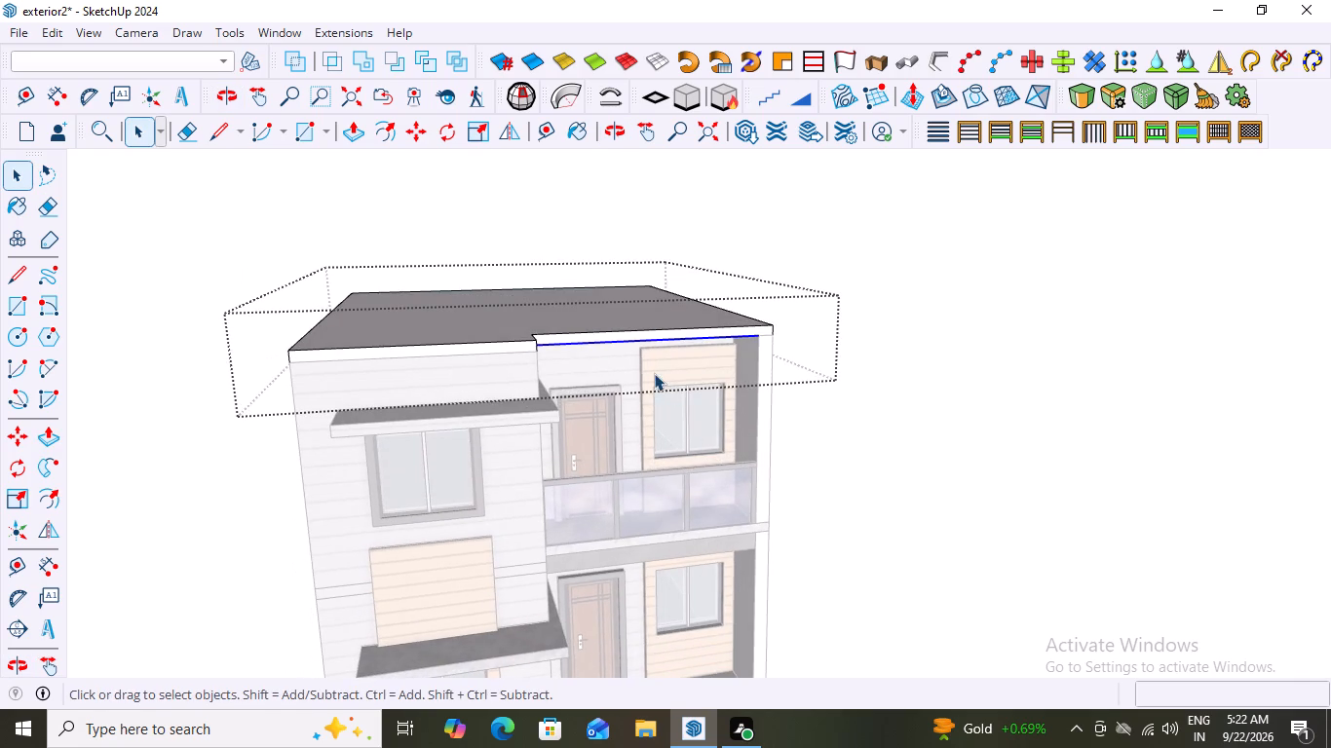
{"action": "scroll", "coordinate": [654, 373], "scroll_direction": "up", "scroll_amount": 2}
{"action": "middle_click_drag", "start_coordinate": [655, 369], "coordinate": [590, 186]}
{"action": "scroll", "coordinate": [655, 369], "scroll_direction": "up", "scroll_amount": 3}
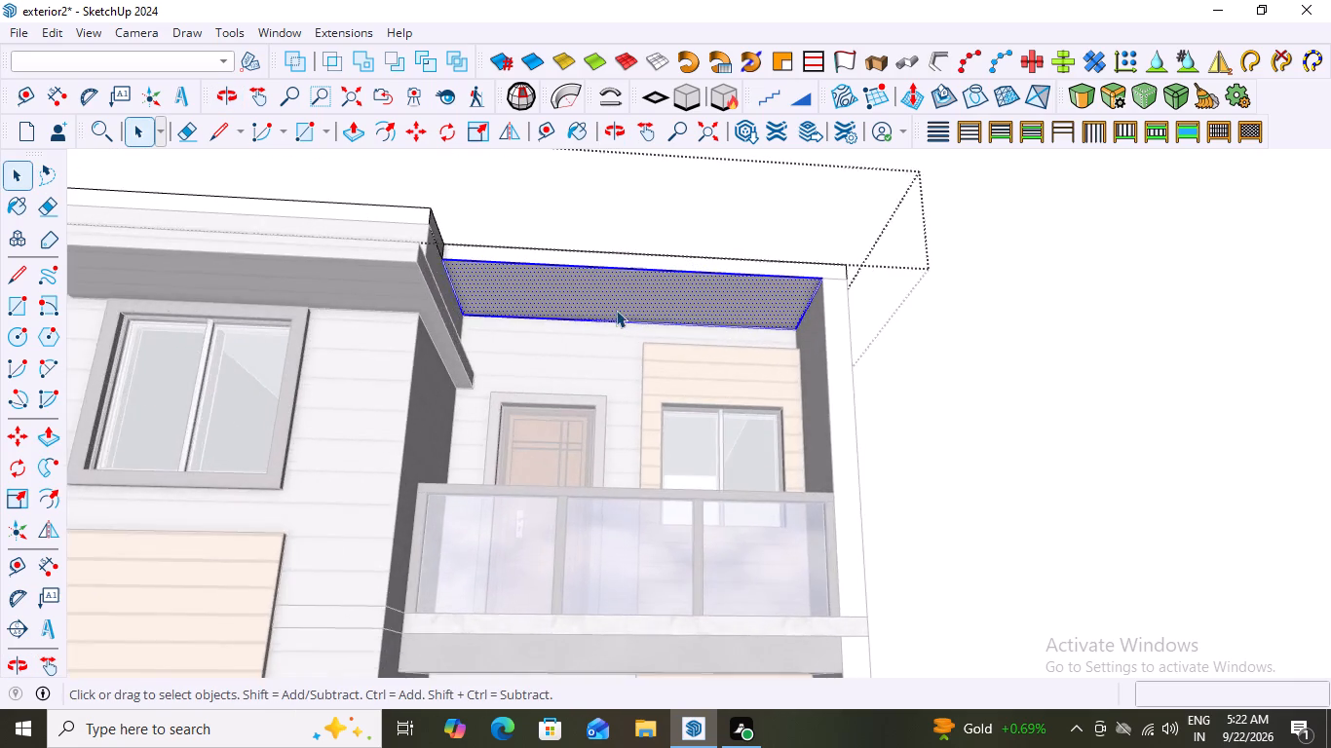
{"action": "scroll", "coordinate": [616, 310], "scroll_direction": "up", "scroll_amount": 4}
{"action": "right_click", "coordinate": [619, 294]}
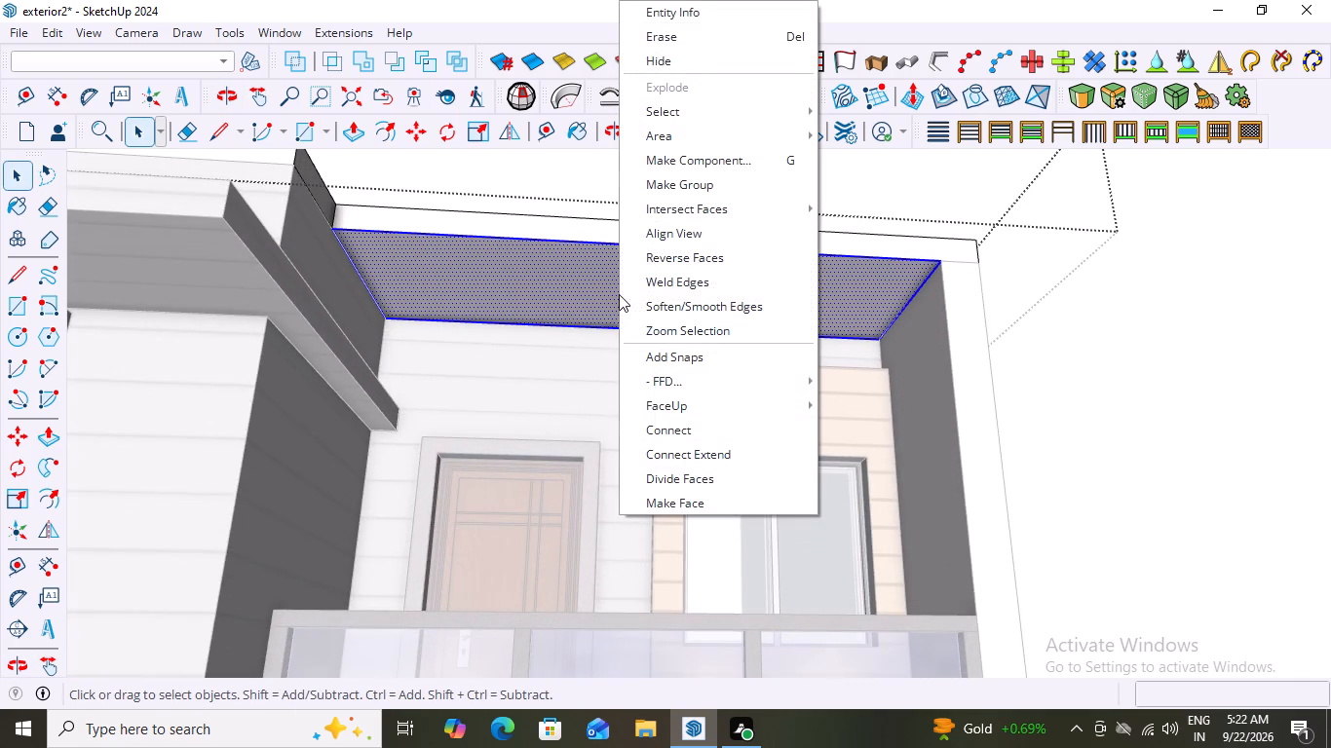
{"action": "left_click", "coordinate": [673, 184]}
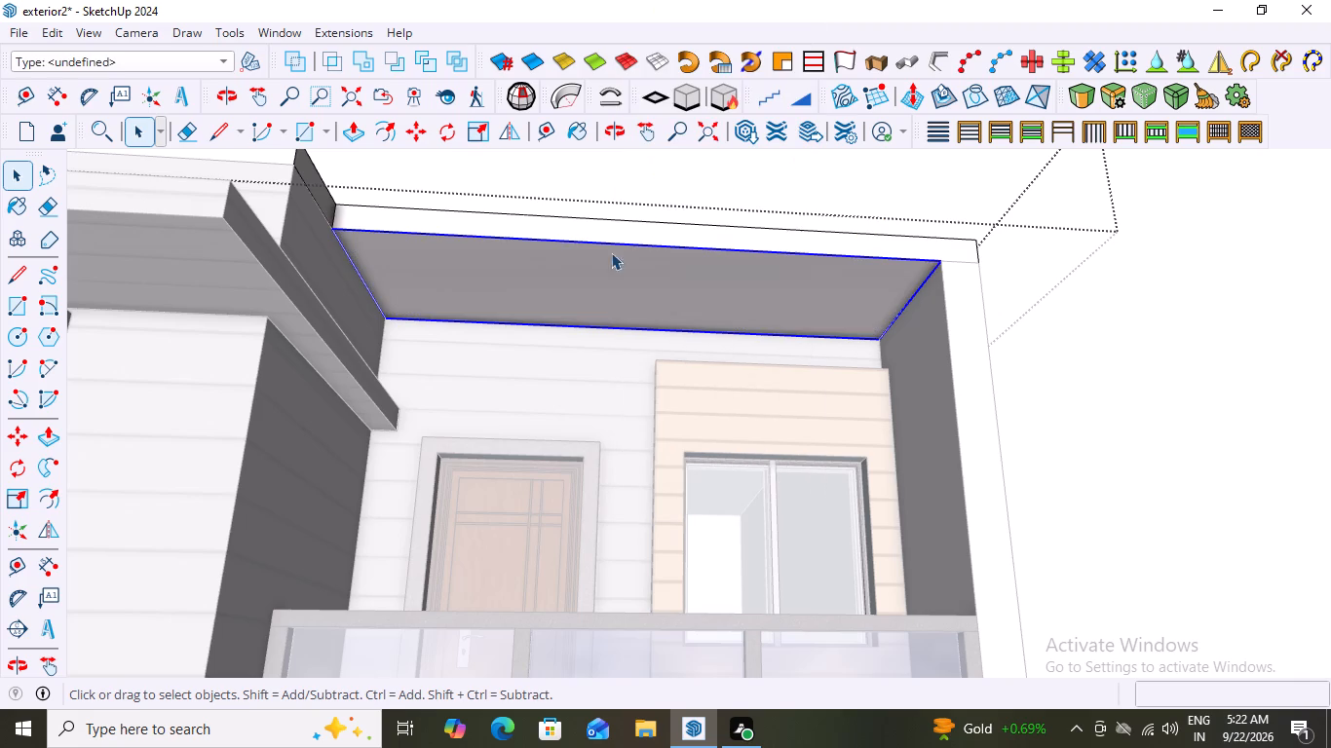
Pull the grouped underside face over the balcony down 10 5/16" to form a dropped block, and exit the groups.
{"action": "double_click", "coordinate": [594, 274]}
{"action": "double_click", "coordinate": [594, 274]}
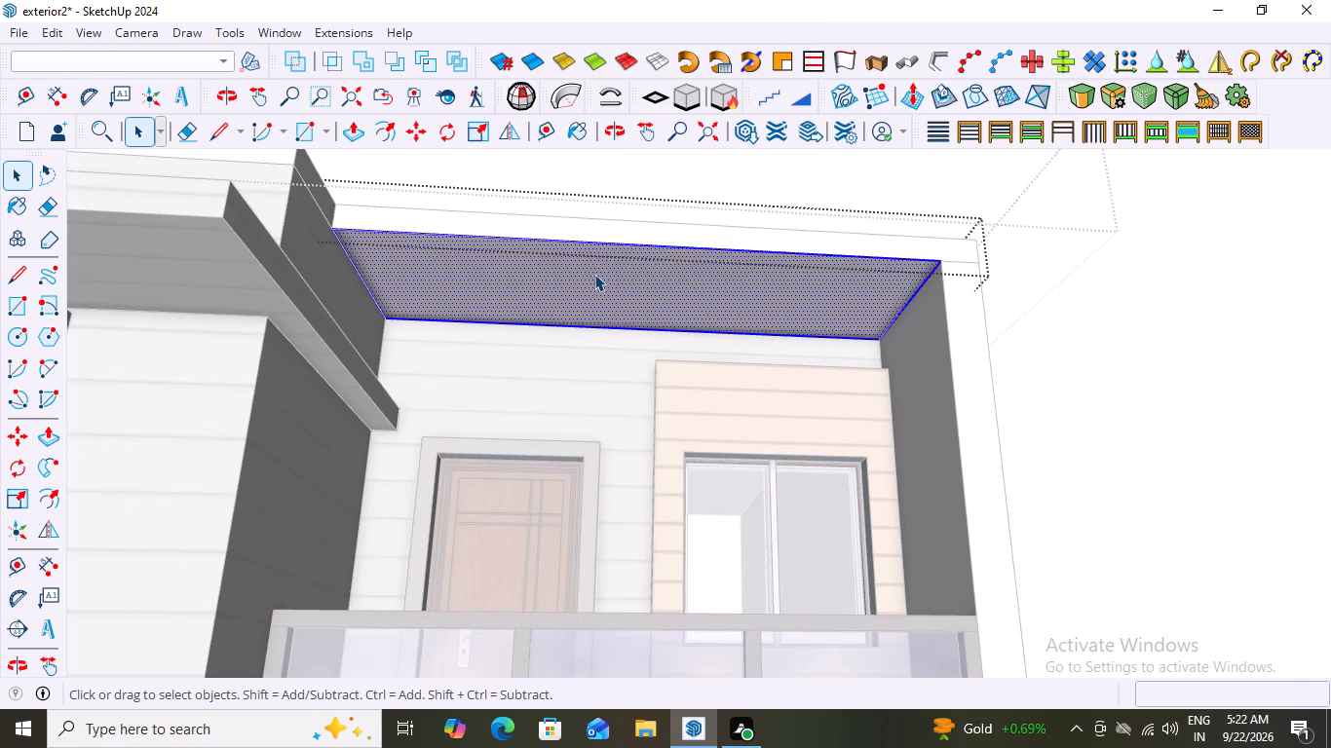
{"action": "key", "text": "p"}
{"action": "left_click", "coordinate": [594, 270]}
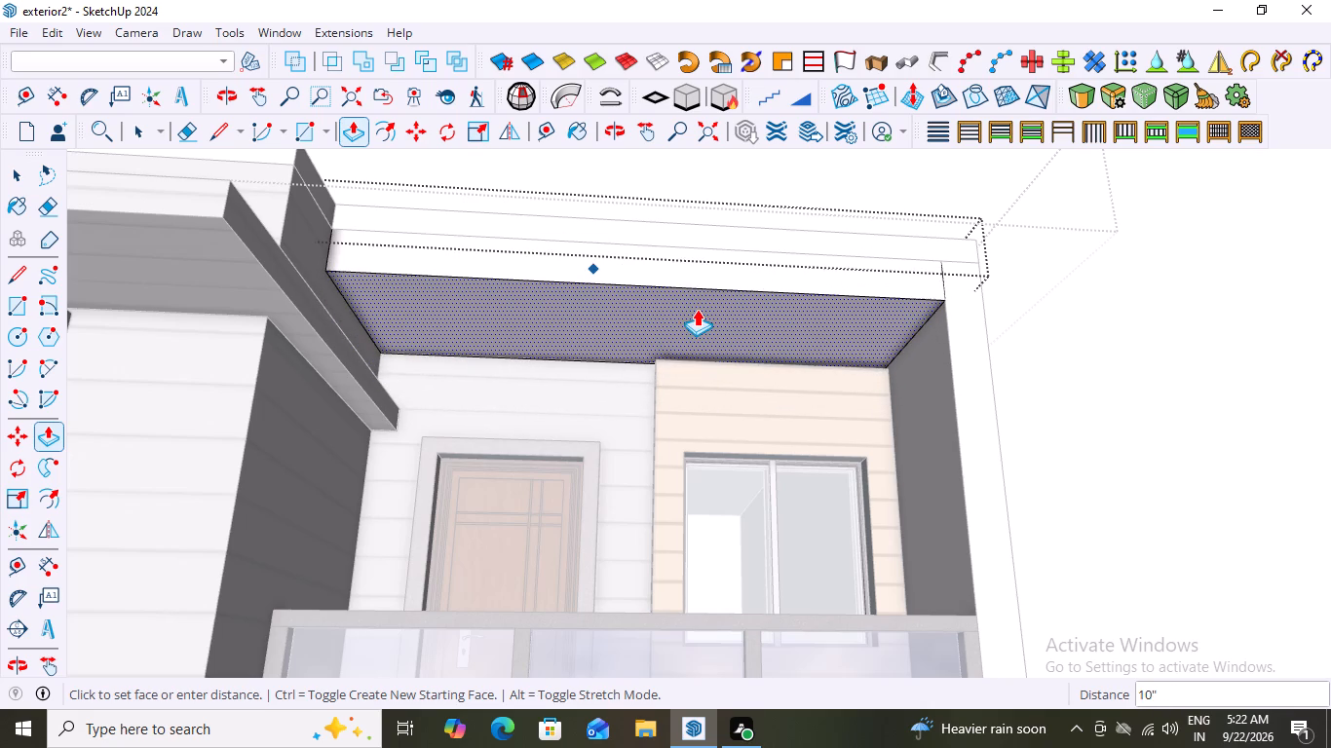
{"action": "middle_click_drag", "start_coordinate": [694, 307], "coordinate": [707, 421]}
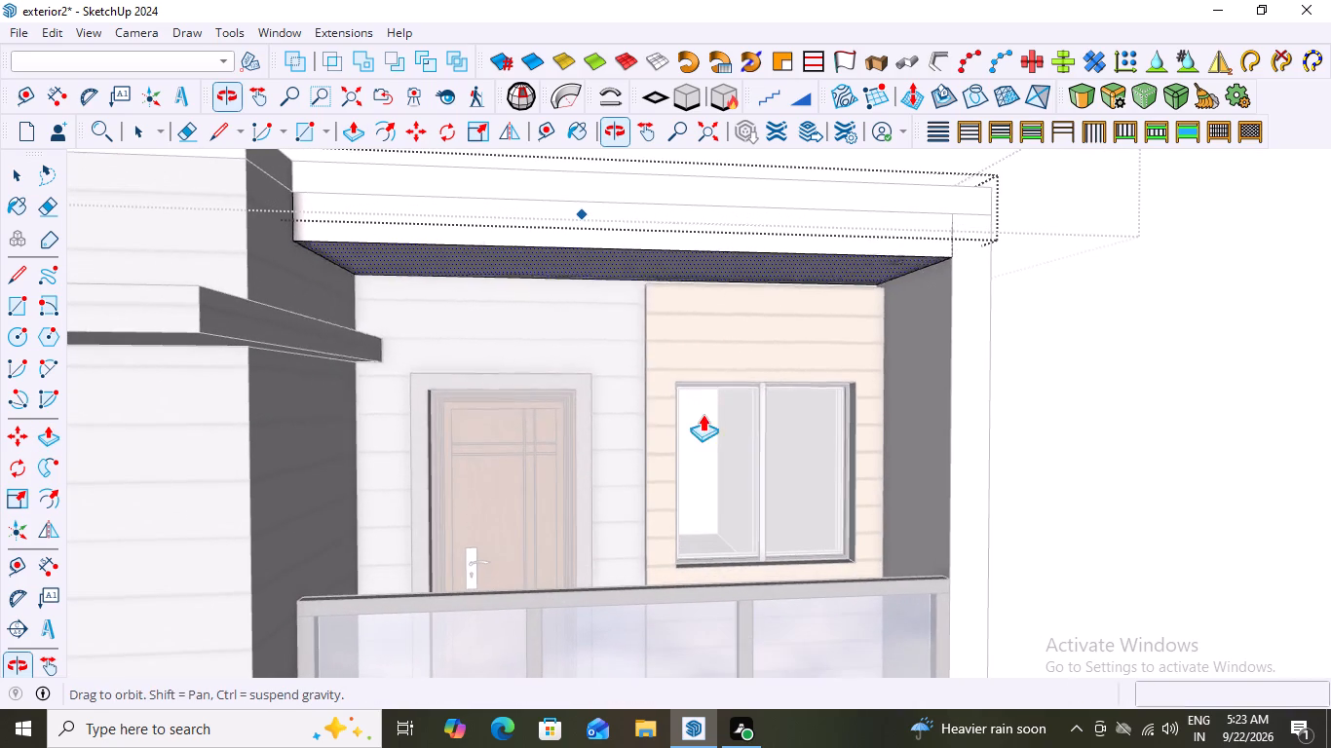
{"action": "left_click", "coordinate": [643, 263]}
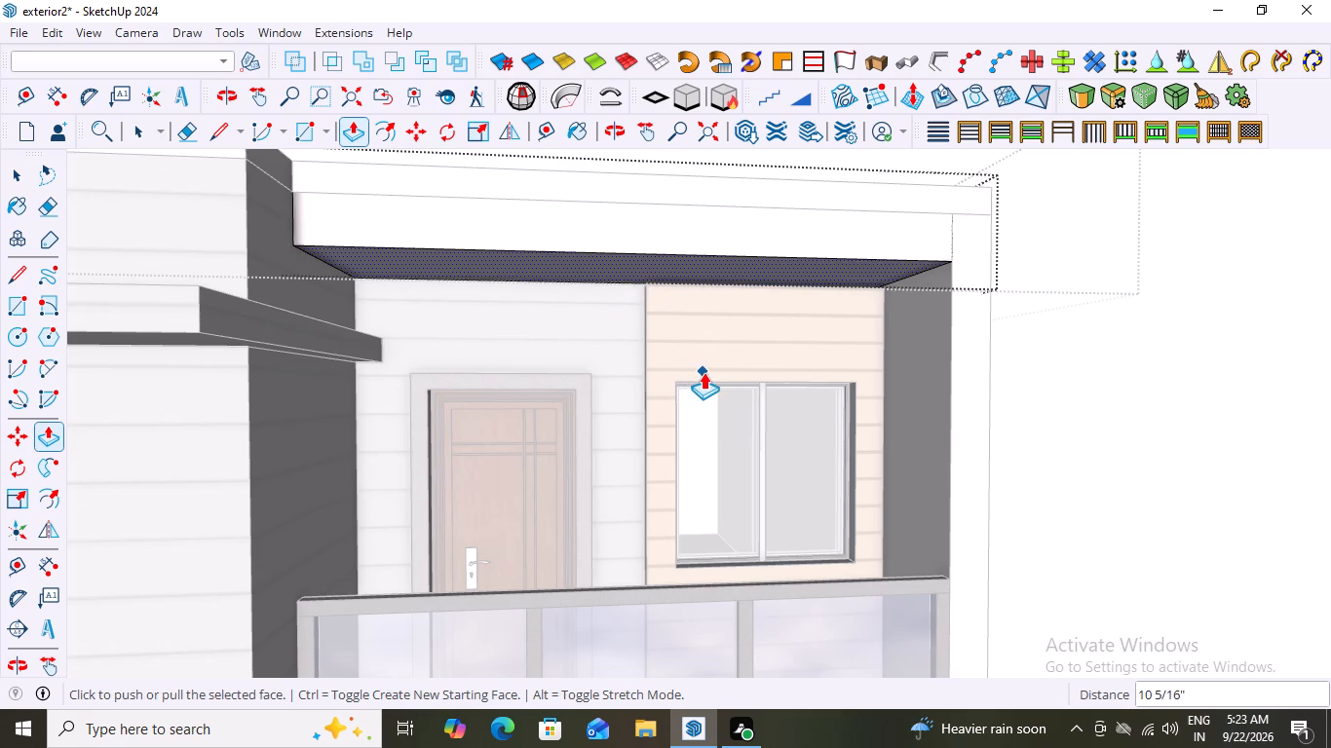
{"action": "key", "text": "space"}
{"action": "left_click", "coordinate": [1134, 271]}
{"action": "scroll", "coordinate": [910, 354], "scroll_direction": "down", "scroll_amount": 5}
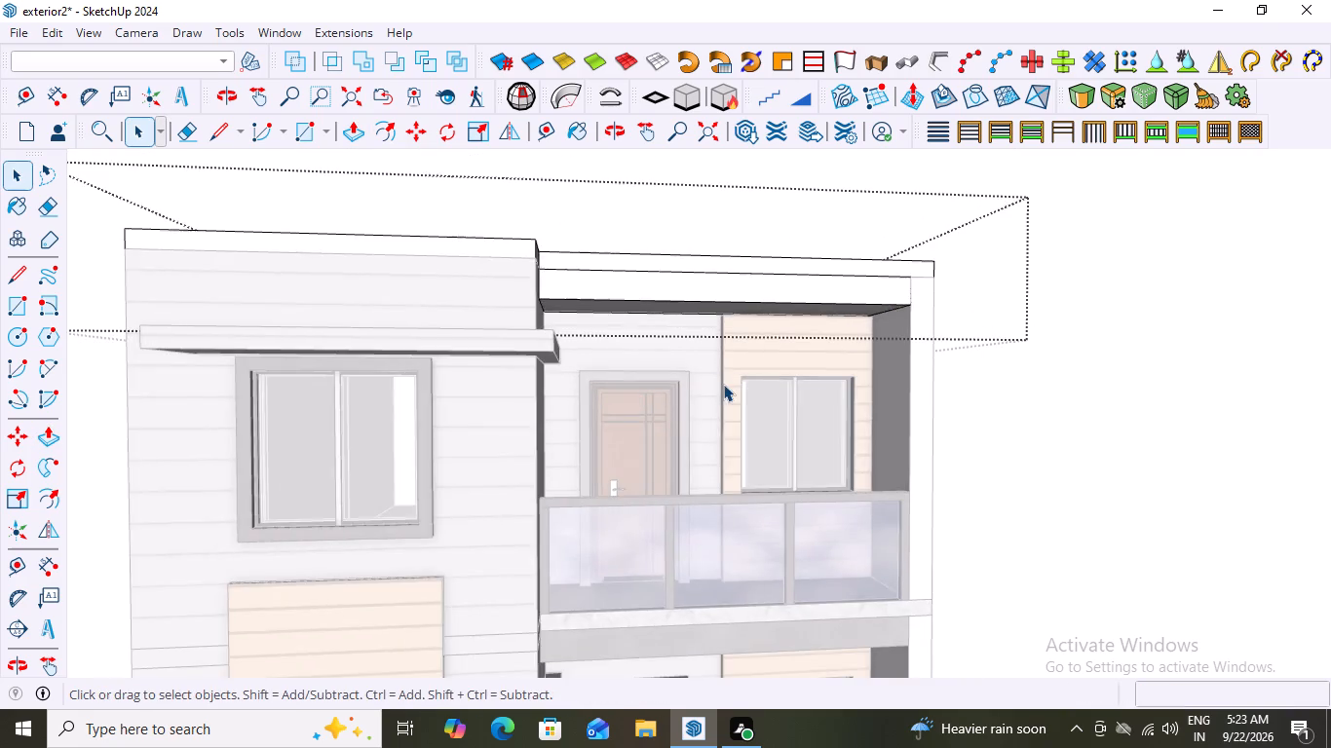
{"action": "middle_click_drag", "start_coordinate": [723, 384], "coordinate": [676, 410]}
{"action": "left_click", "coordinate": [1167, 164]}
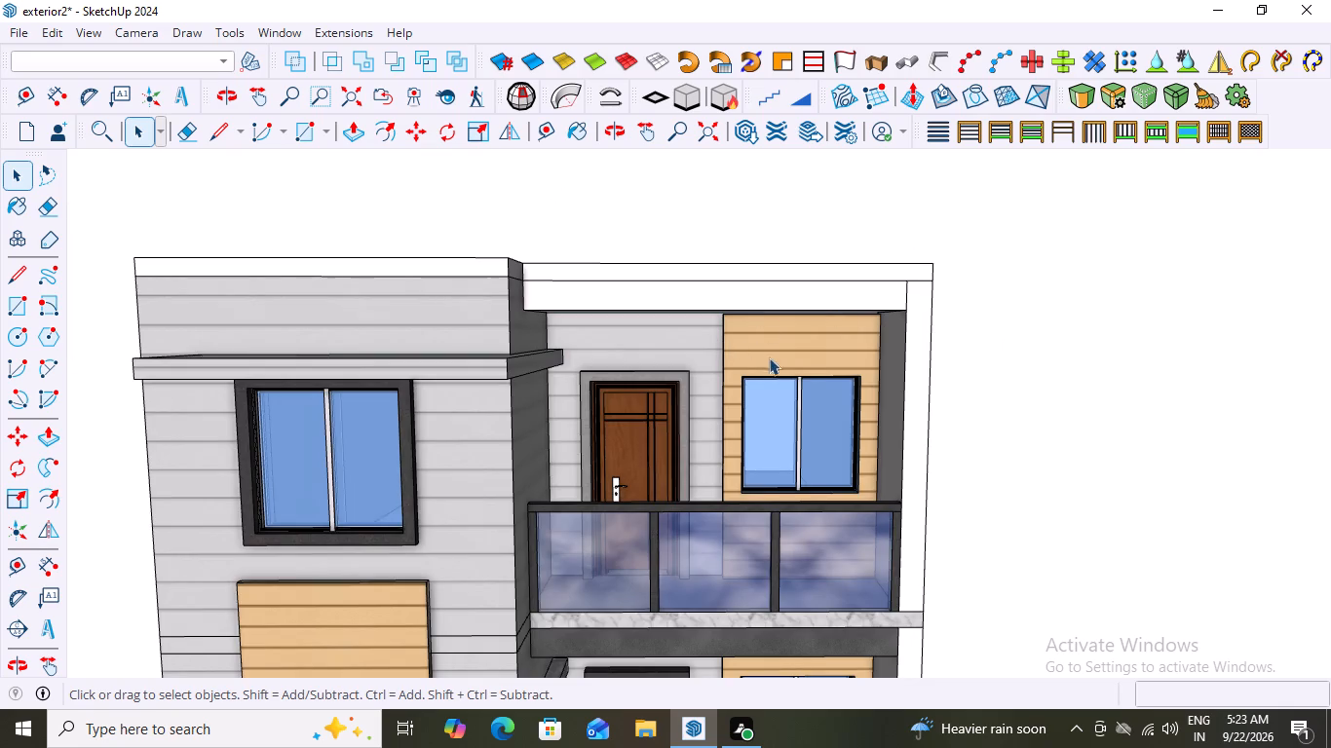
Examine the dropped block over the balcony against the house front and side wall from several angles.
{"action": "middle_click_drag", "start_coordinate": [912, 353], "coordinate": [923, 348]}
{"action": "scroll", "coordinate": [936, 319], "scroll_direction": "down", "scroll_amount": 2}
{"action": "scroll", "coordinate": [702, 313], "scroll_direction": "down", "scroll_amount": 3}
{"action": "middle_click_drag", "start_coordinate": [760, 348], "coordinate": [696, 350]}
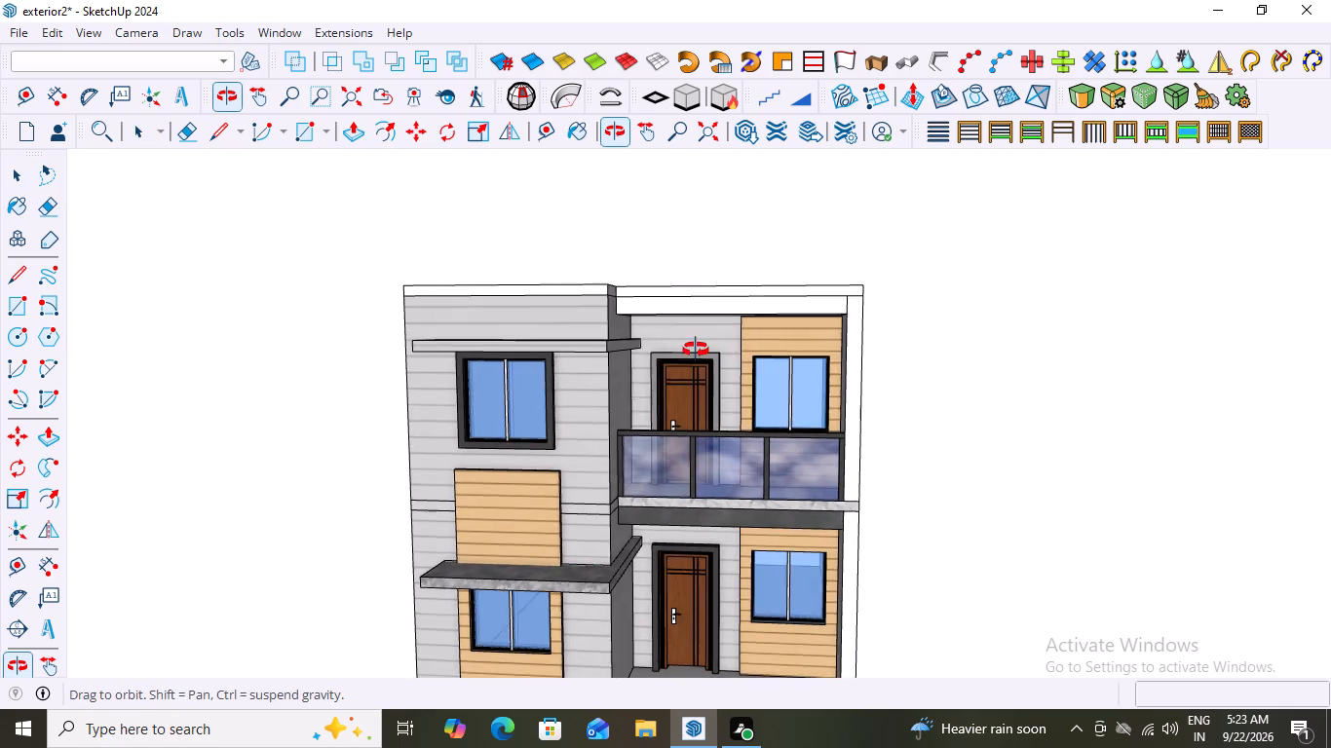
{"action": "middle_click_drag", "start_coordinate": [696, 350], "coordinate": [522, 319]}
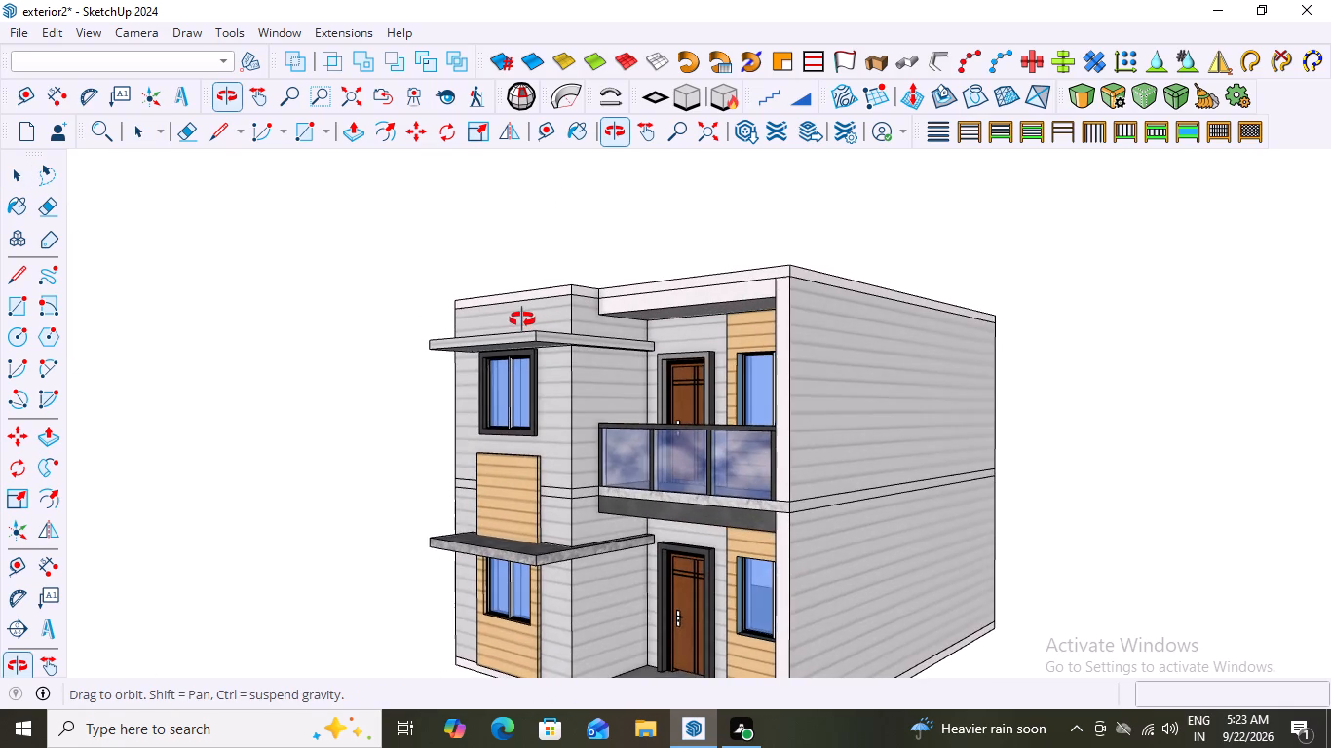
{"action": "middle_click_drag", "start_coordinate": [522, 319], "coordinate": [584, 345]}
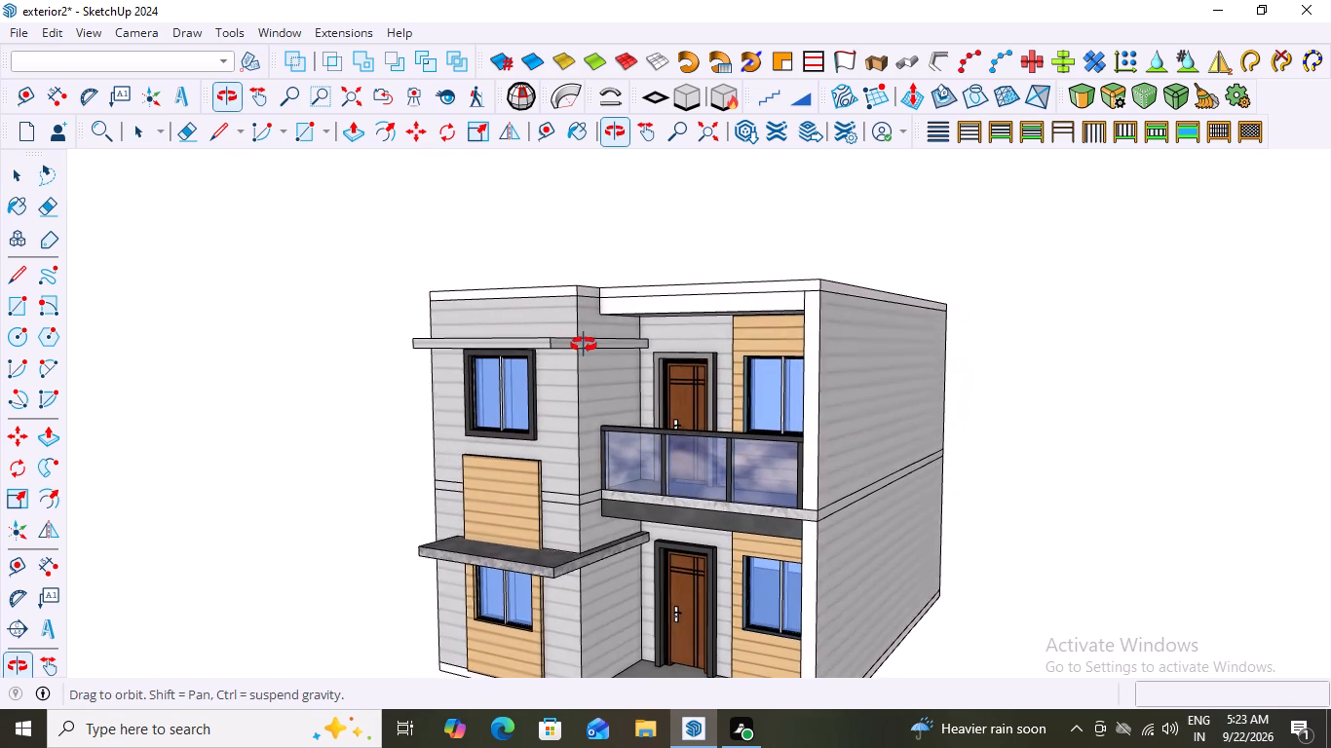
{"action": "middle_click_drag", "start_coordinate": [584, 345], "coordinate": [794, 355]}
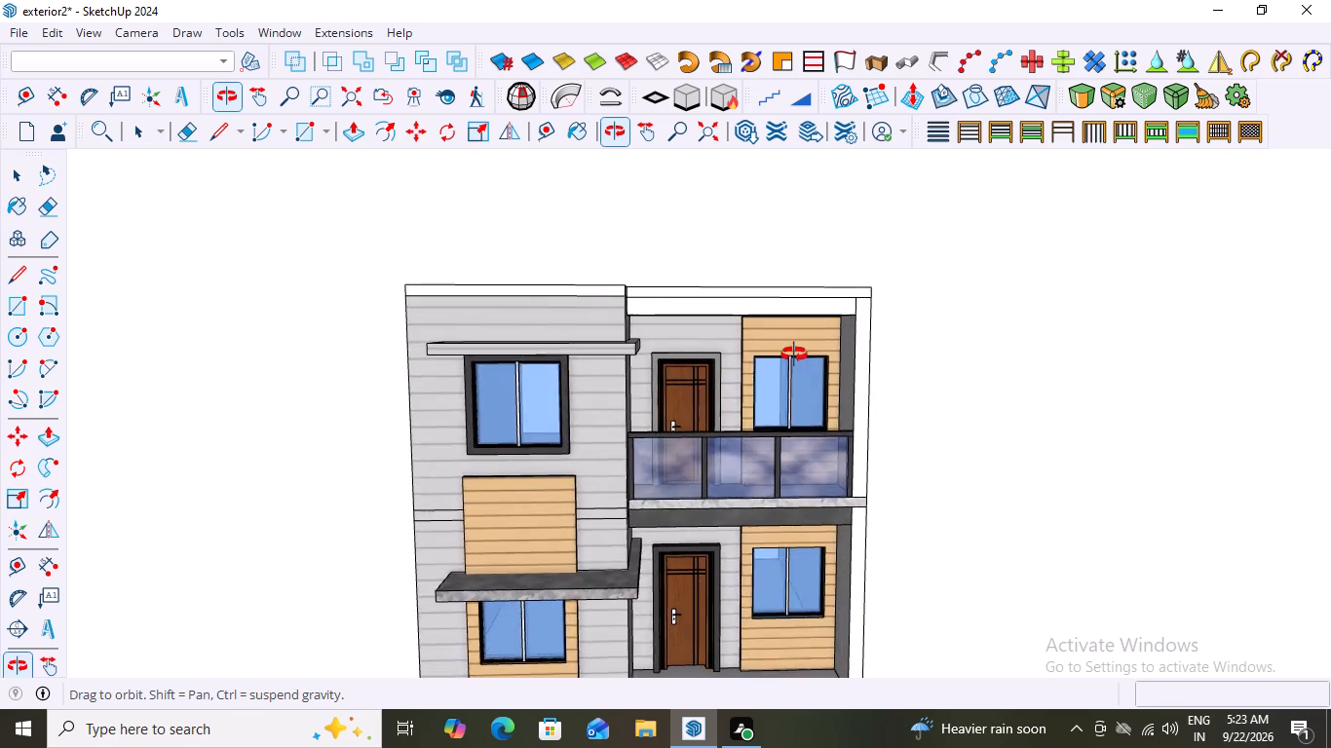
{"action": "middle_click_drag", "start_coordinate": [794, 355], "coordinate": [837, 331]}
Inspect the dropped block over the balcony from above, below and the side, both inside its group and with the whole house shown.
{"action": "scroll", "coordinate": [856, 293], "scroll_direction": "up", "scroll_amount": 6}
{"action": "left_click", "coordinate": [680, 284]}
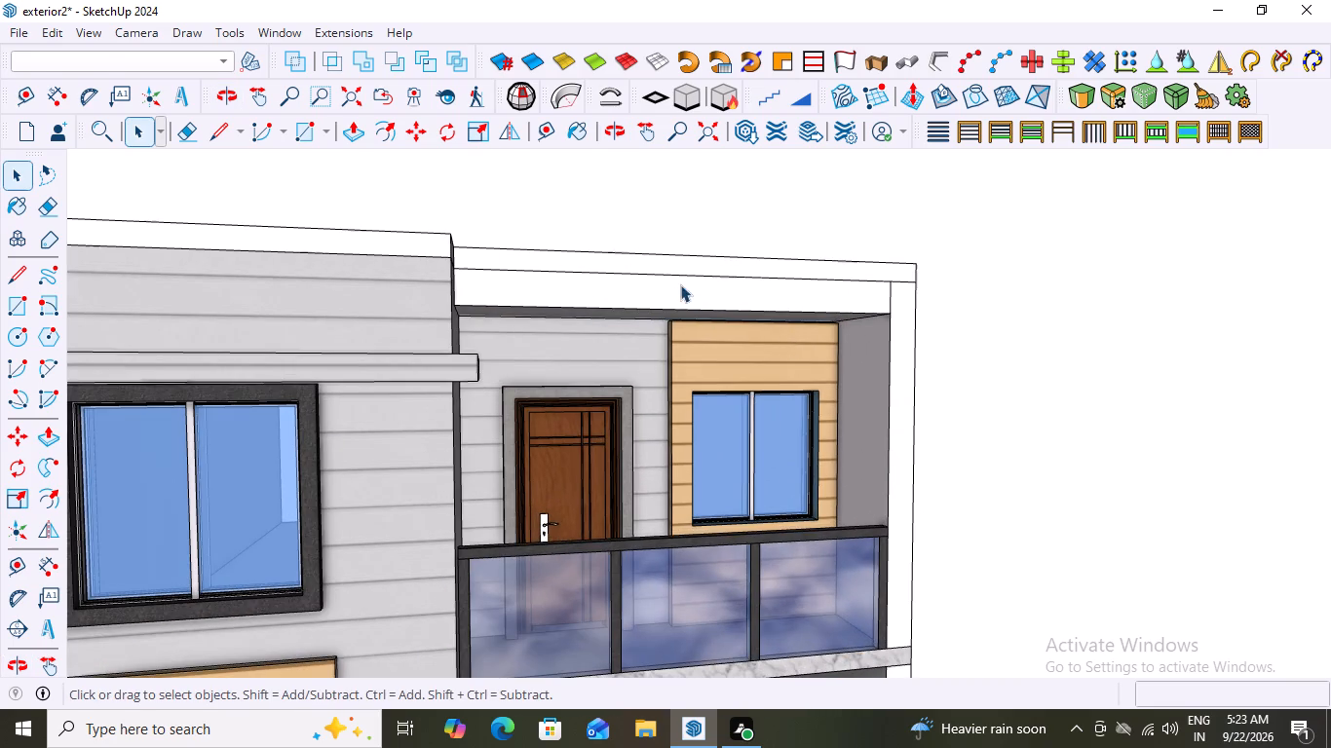
{"action": "double_click", "coordinate": [671, 296]}
{"action": "left_click", "coordinate": [671, 296]}
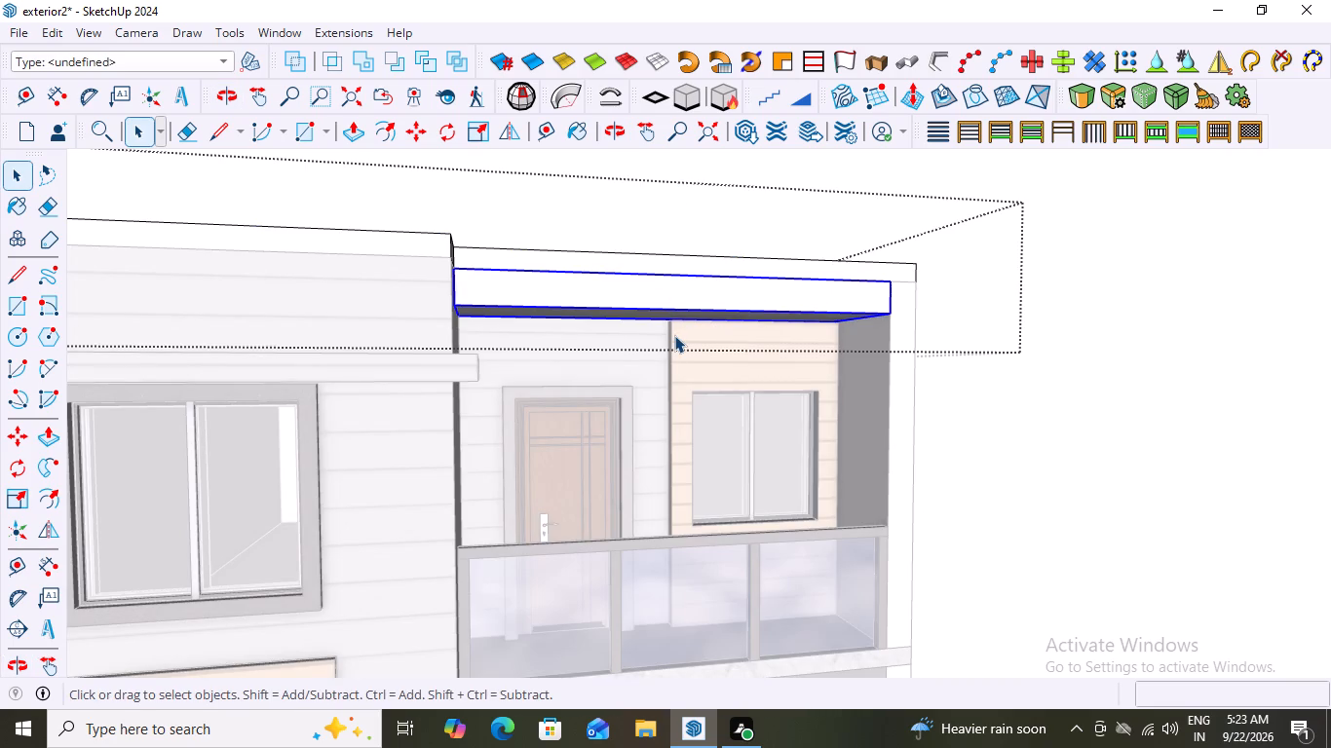
{"action": "middle_click_drag", "start_coordinate": [809, 300], "coordinate": [572, 269]}
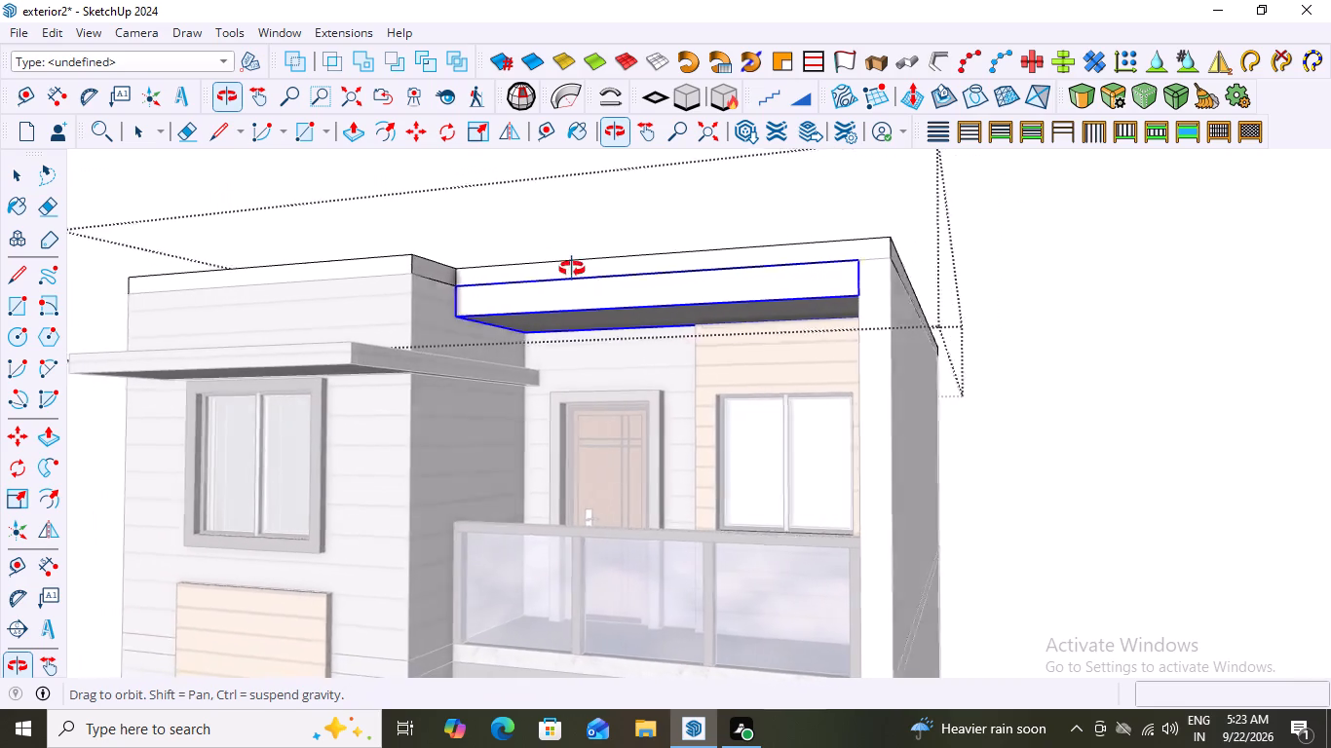
{"action": "middle_click_drag", "start_coordinate": [572, 269], "coordinate": [532, 272]}
{"action": "middle_click_drag", "start_coordinate": [571, 364], "coordinate": [798, 203]}
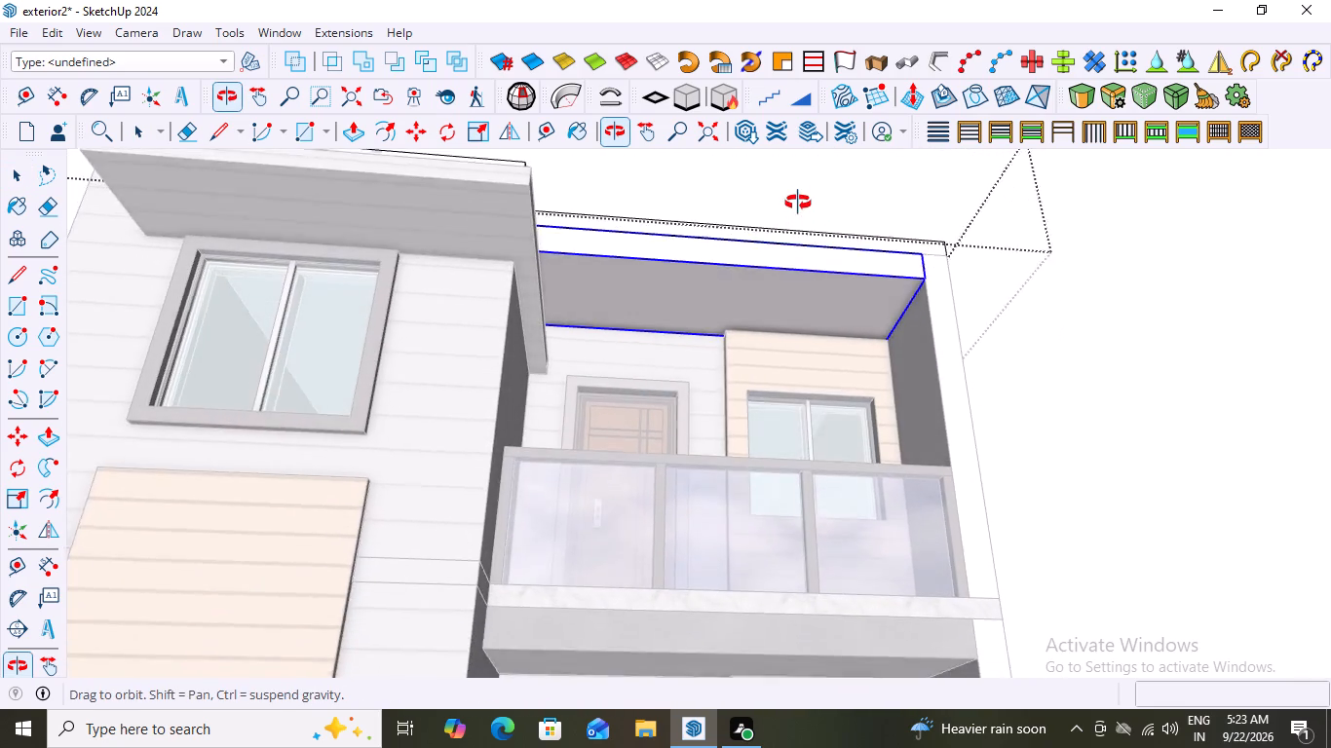
{"action": "middle_click_drag", "start_coordinate": [798, 203], "coordinate": [775, 461]}
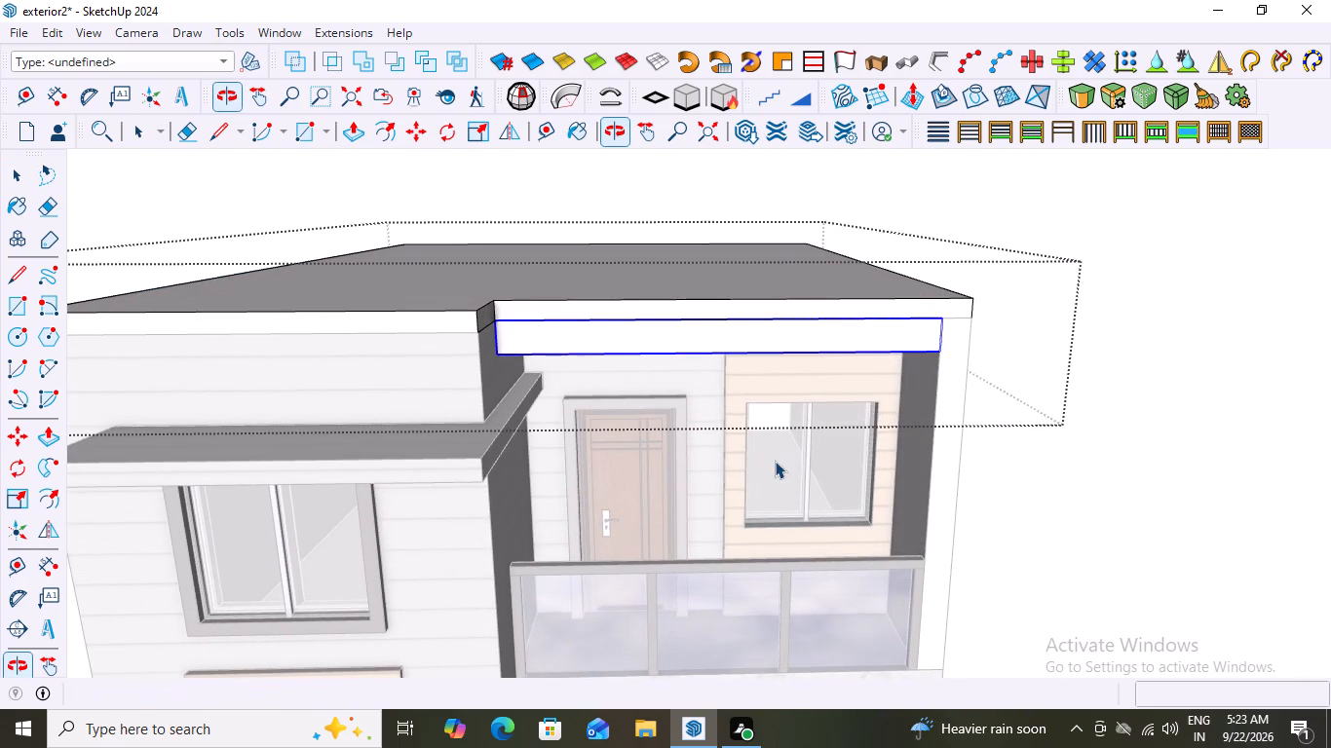
{"action": "key", "text": "space"}
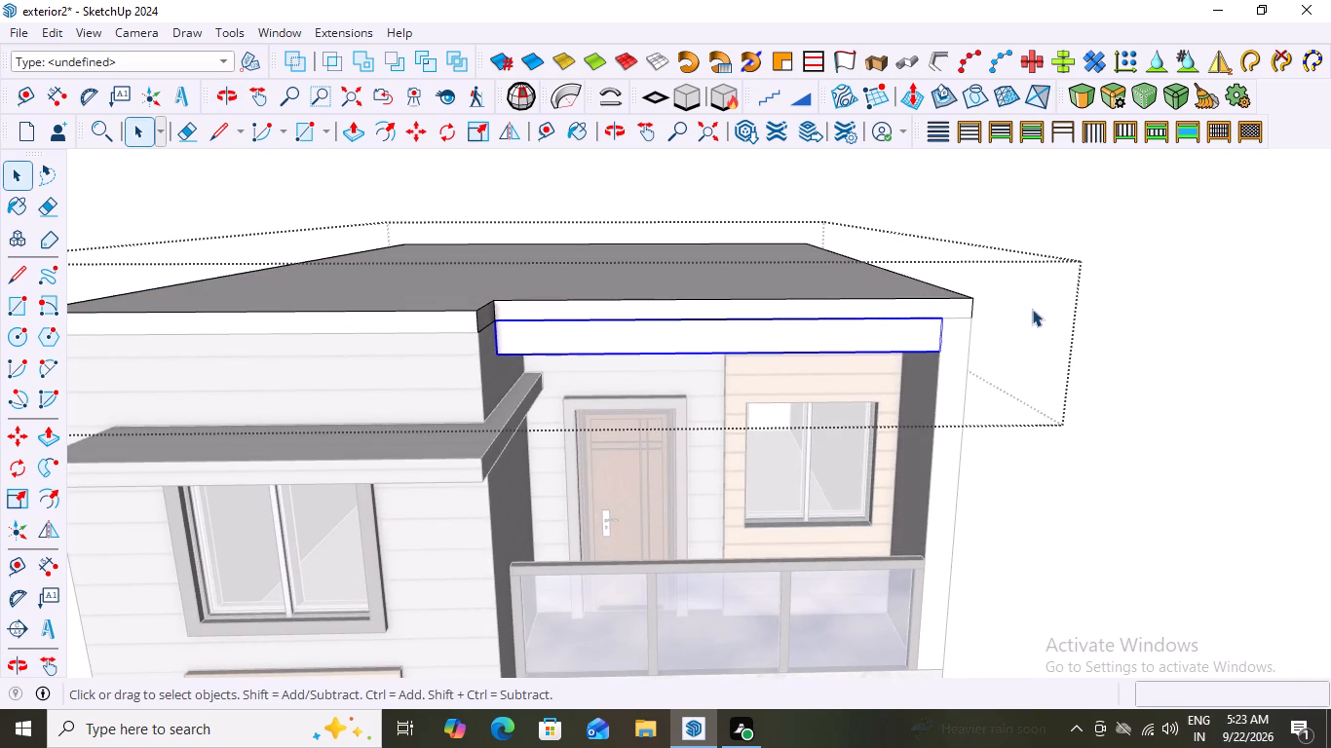
{"action": "scroll", "coordinate": [1073, 313], "scroll_direction": "down", "scroll_amount": 11}
{"action": "key", "text": "space"}
{"action": "key", "text": "space"}
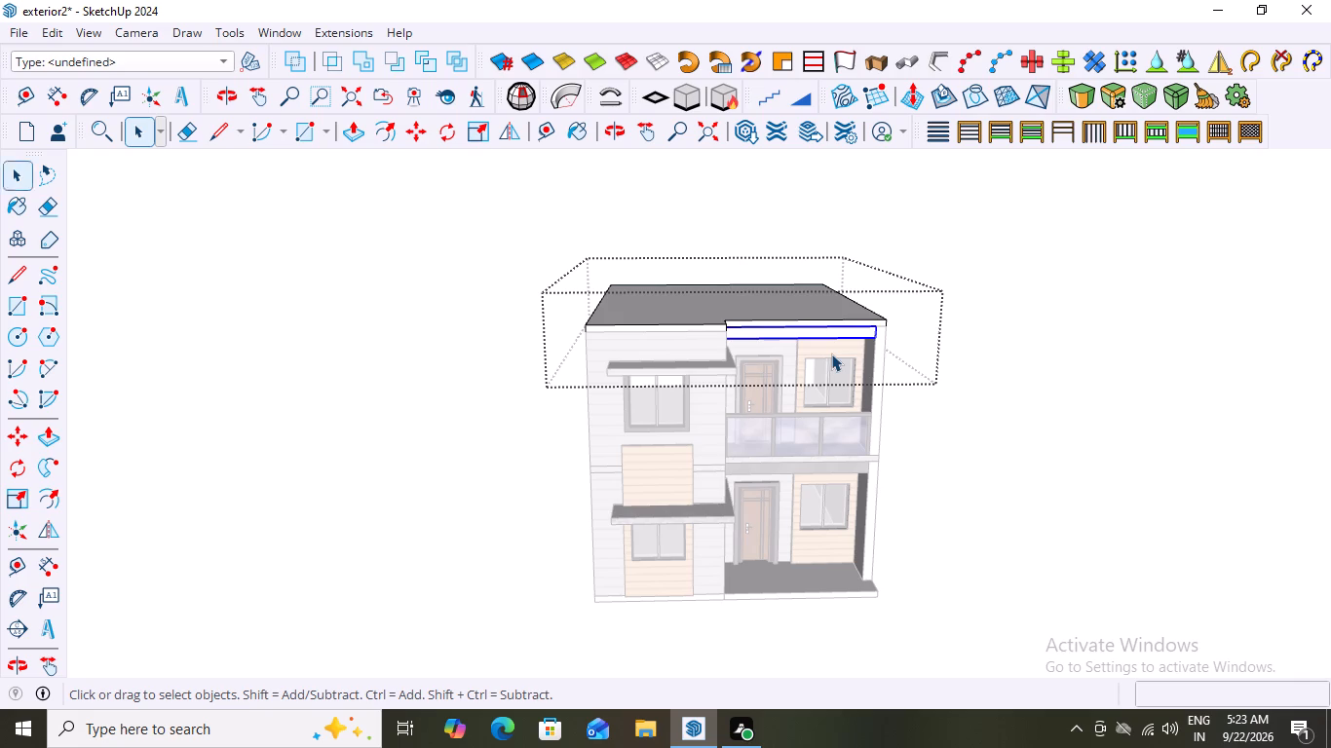
{"action": "left_click", "coordinate": [1054, 242]}
{"action": "key", "text": "Escape"}
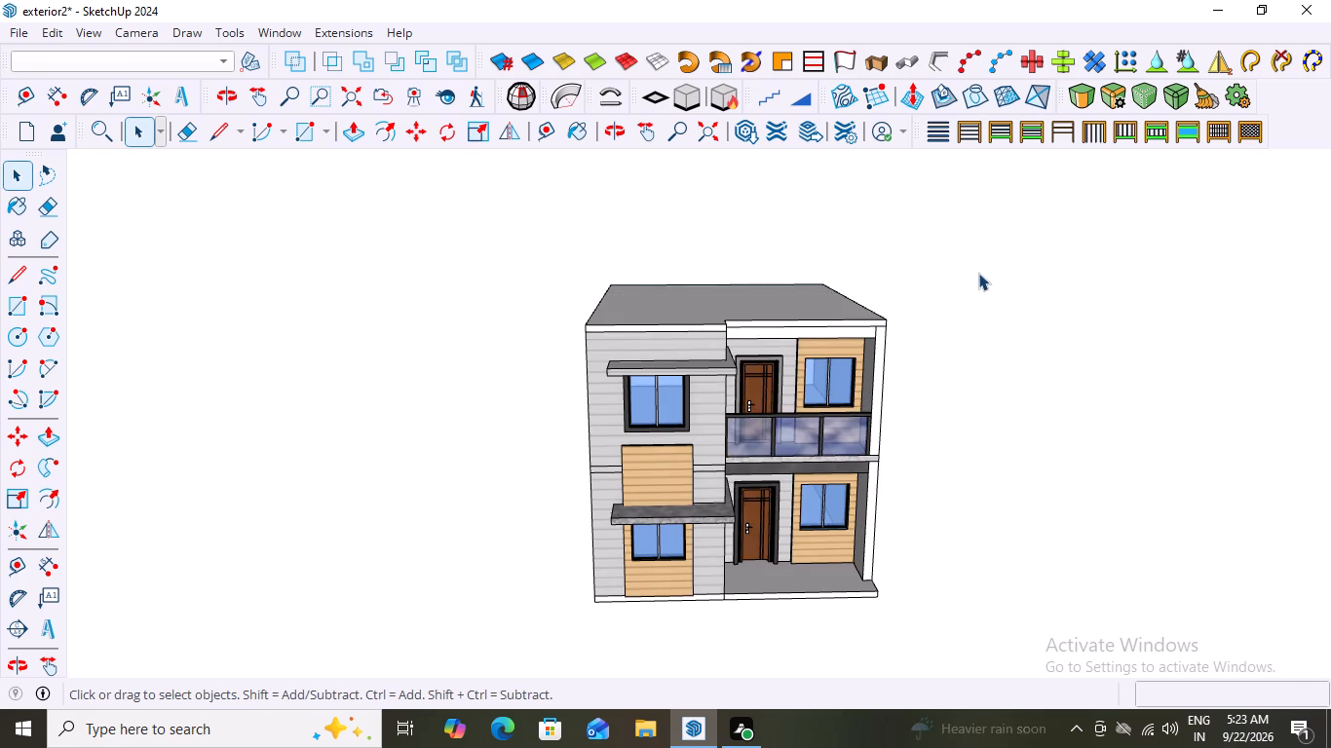
{"action": "key", "text": "space"}
{"action": "key", "text": "space"}
{"action": "scroll", "coordinate": [864, 348], "scroll_direction": "up", "scroll_amount": 9}
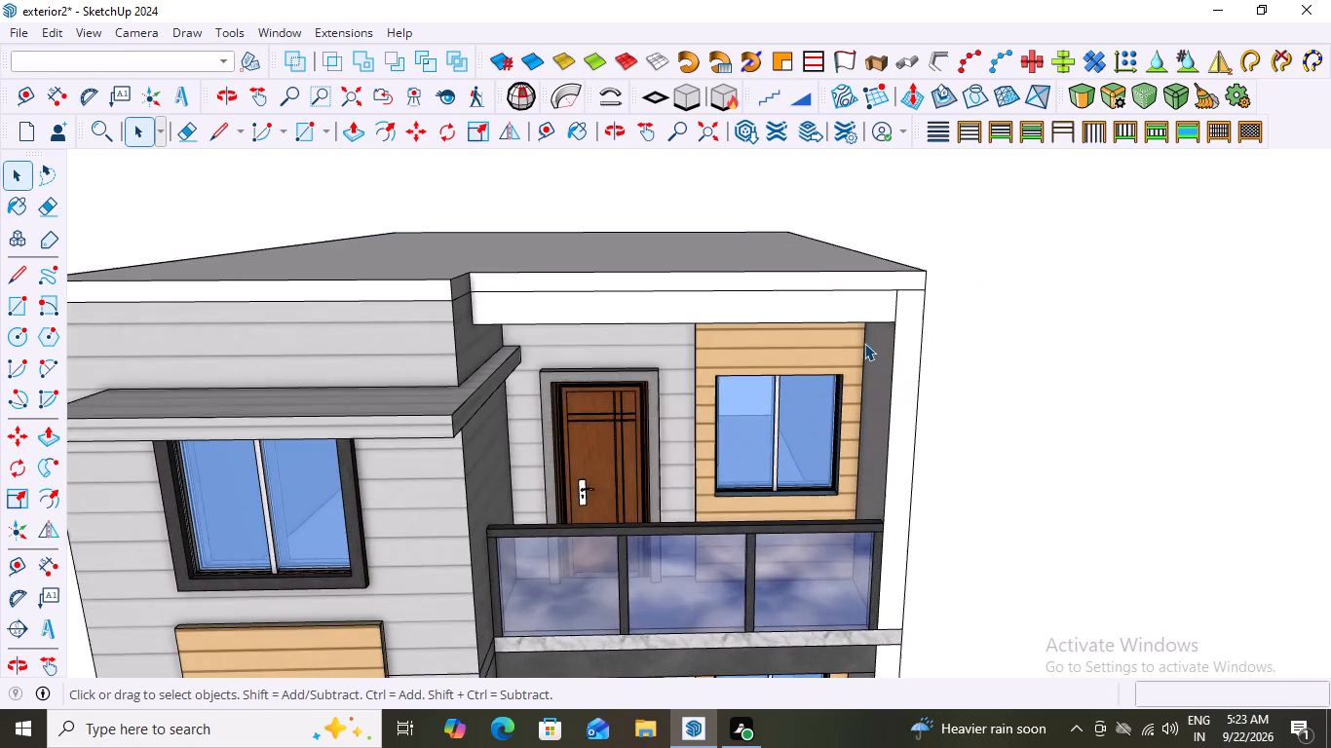
{"action": "middle_click_drag", "start_coordinate": [861, 342], "coordinate": [794, 281]}
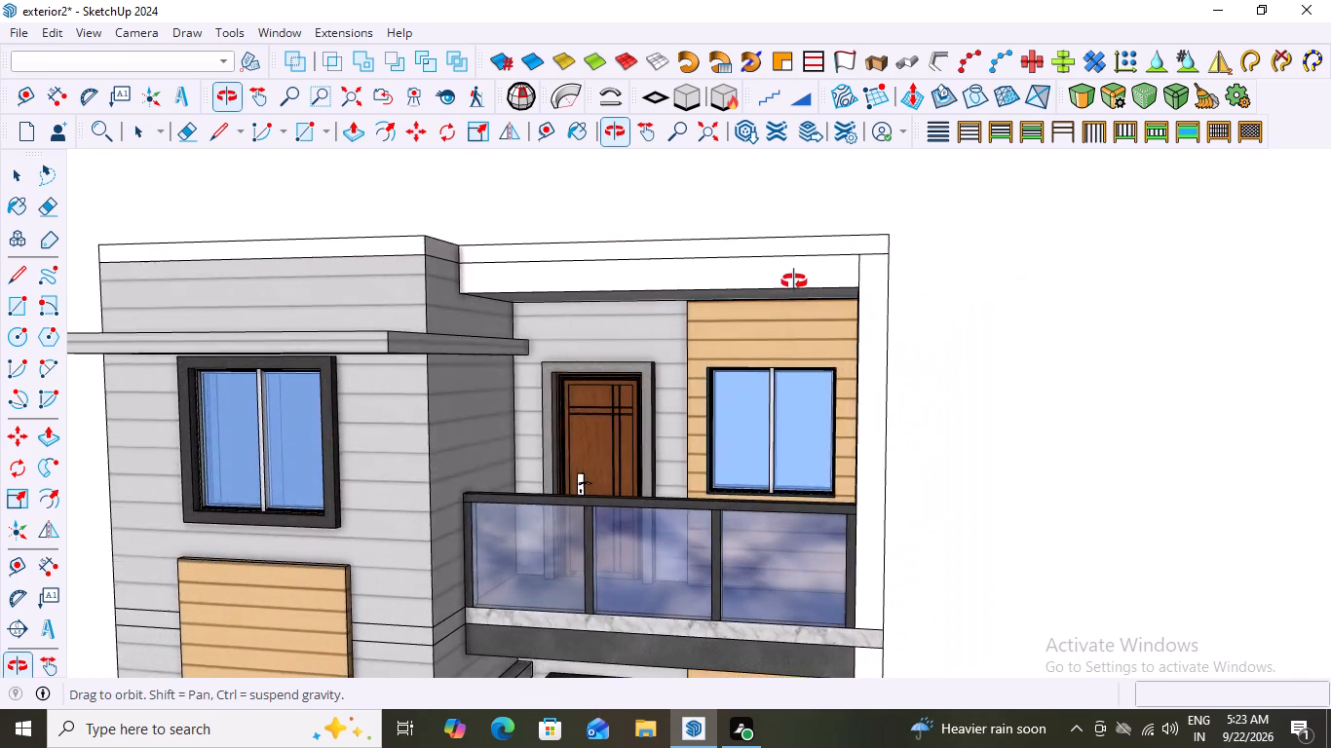
{"action": "middle_click_drag", "start_coordinate": [794, 281], "coordinate": [818, 281]}
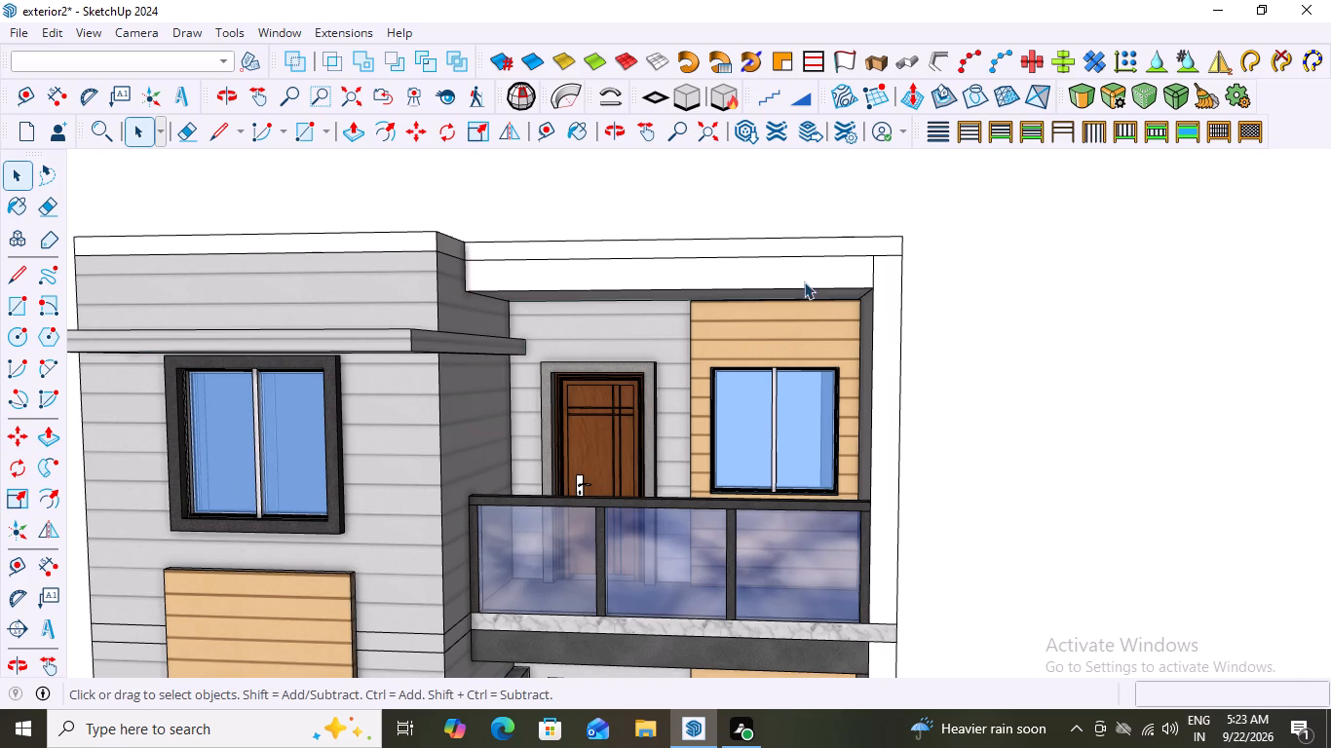
Open the dropped block's group for editing and bring up the Carpet, Fabrics, Leathers, Textiles and Wallpaper materials.
{"action": "left_click", "coordinate": [771, 279]}
{"action": "double_click", "coordinate": [771, 279]}
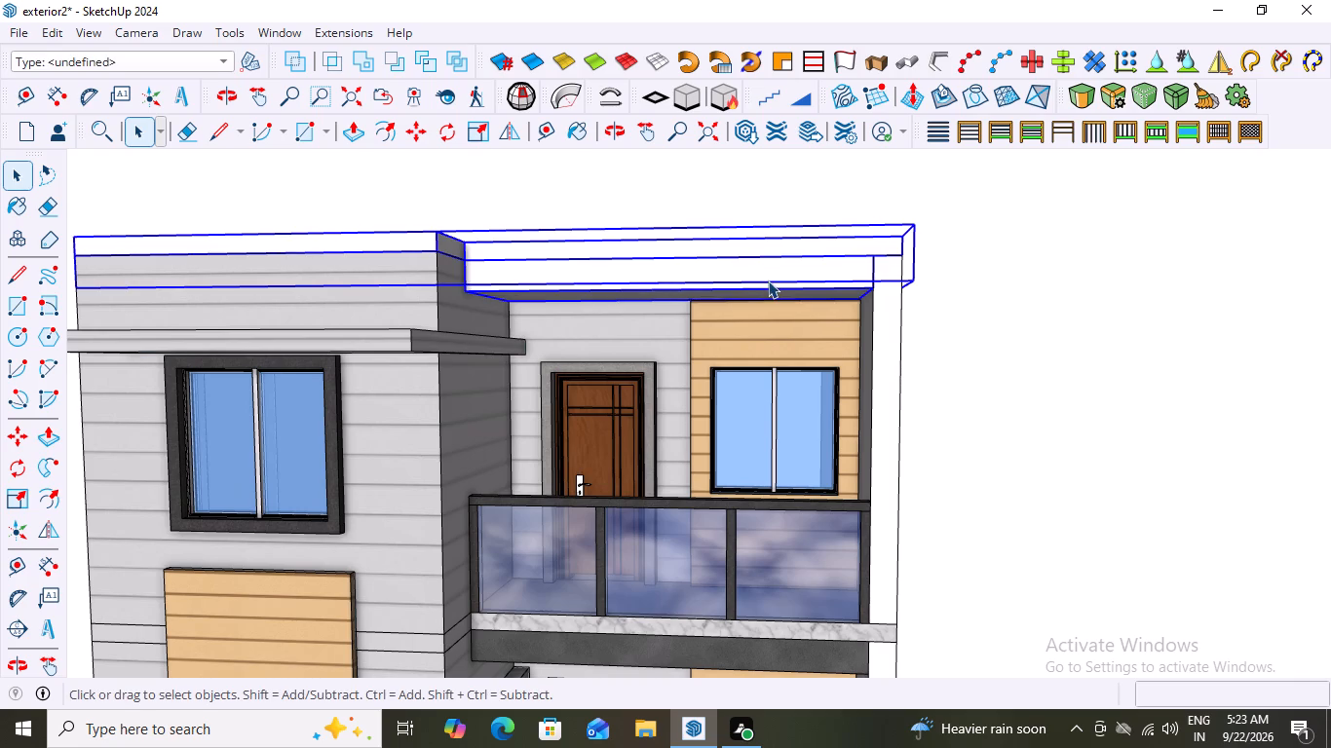
{"action": "double_click", "coordinate": [754, 275]}
{"action": "left_click", "coordinate": [702, 276]}
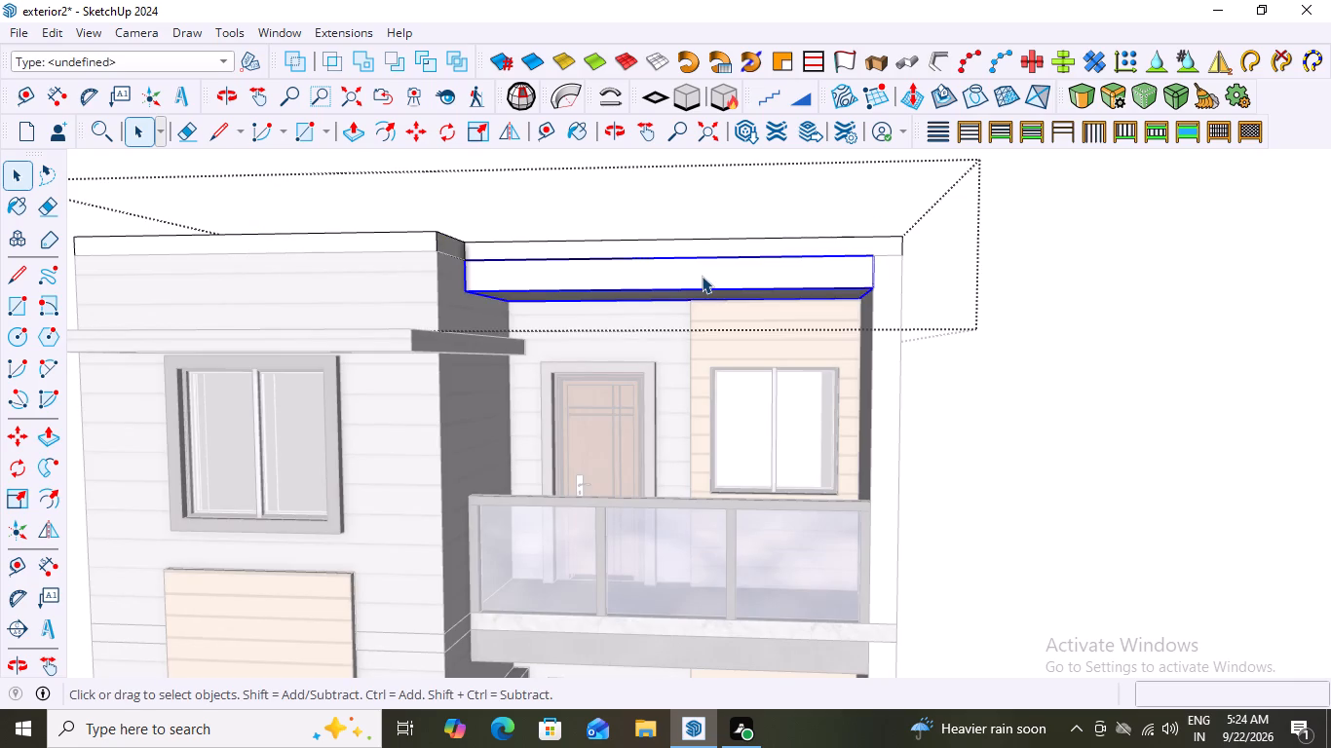
{"action": "left_click", "coordinate": [301, 28]}
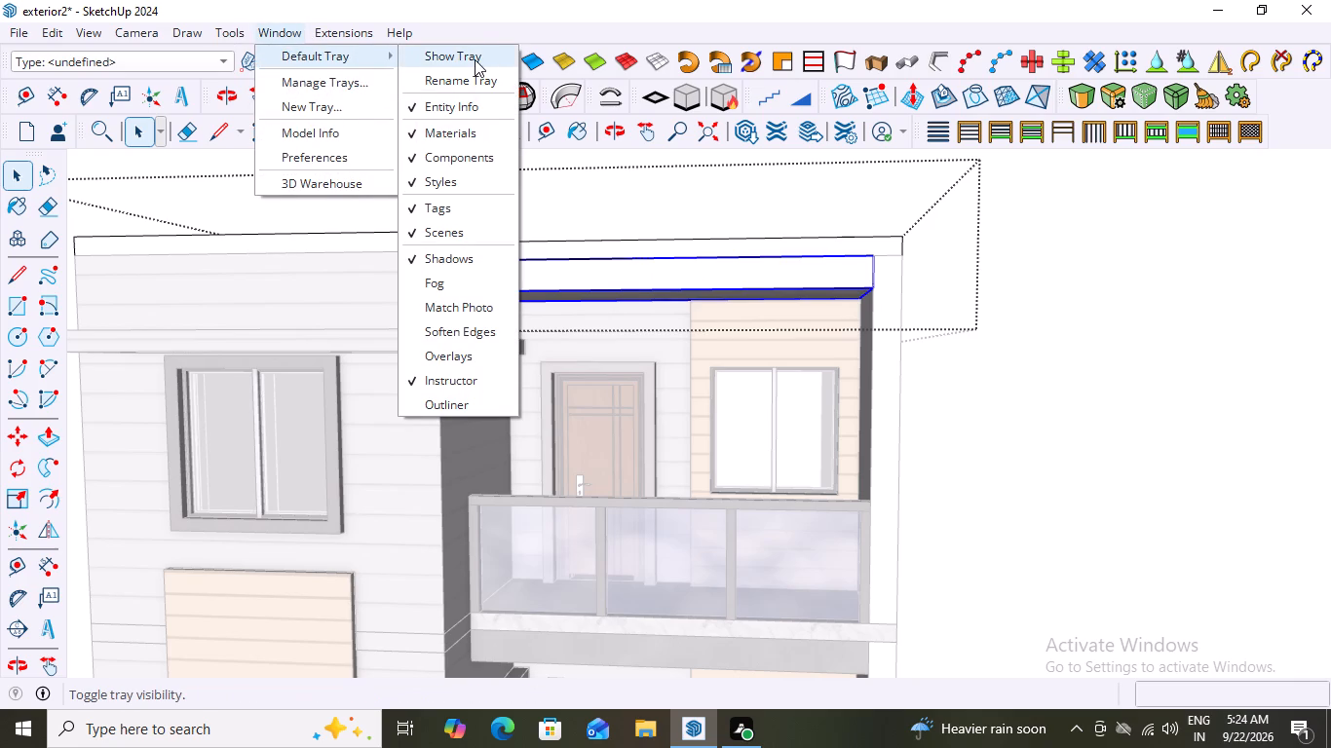
{"action": "left_click", "coordinate": [475, 59]}
{"action": "scroll", "coordinate": [1073, 322], "scroll_direction": "down", "scroll_amount": 2}
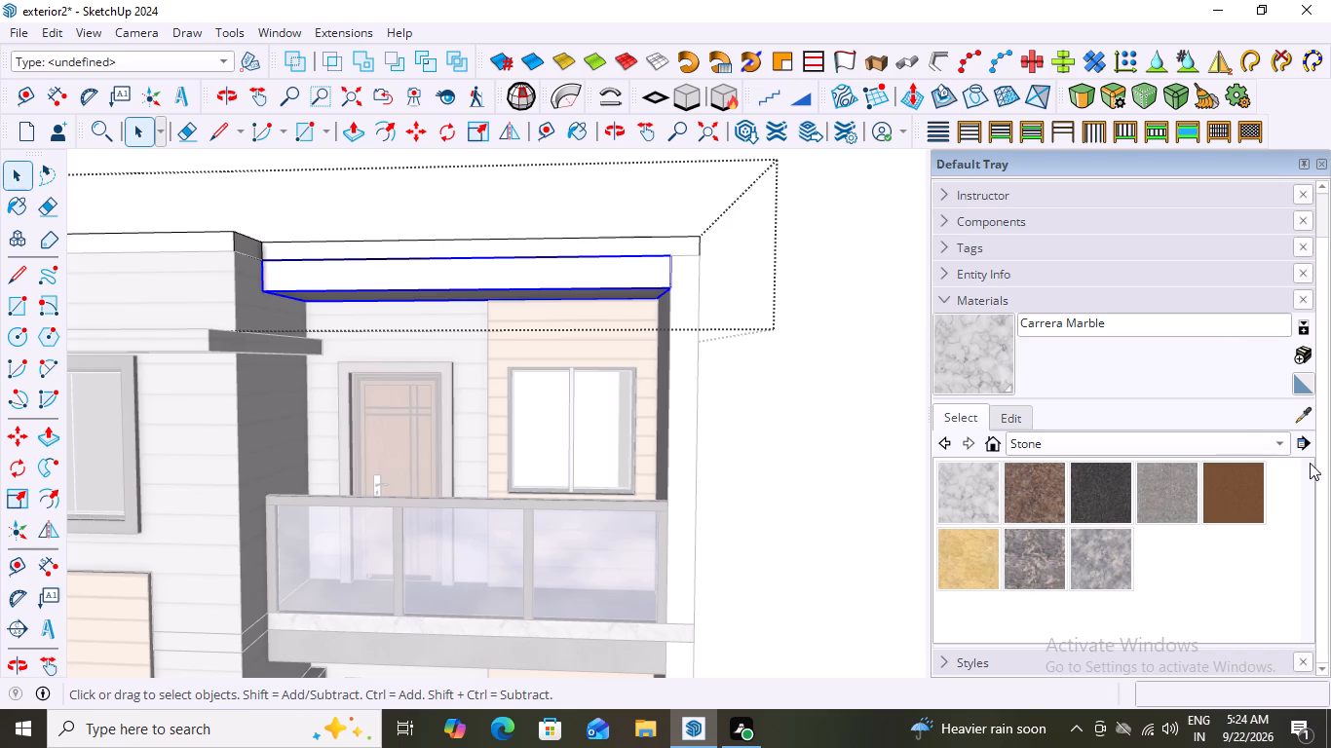
{"action": "left_click", "coordinate": [1279, 440]}
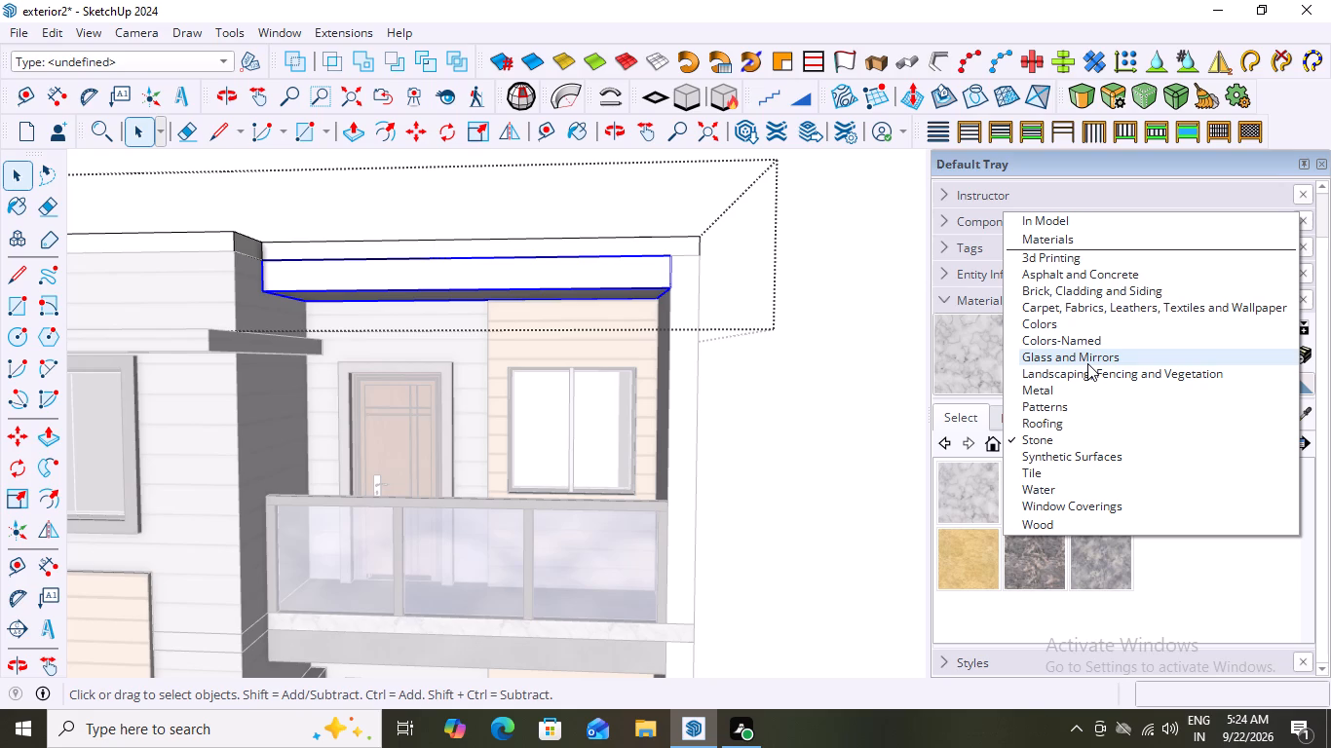
{"action": "left_click", "coordinate": [1053, 438]}
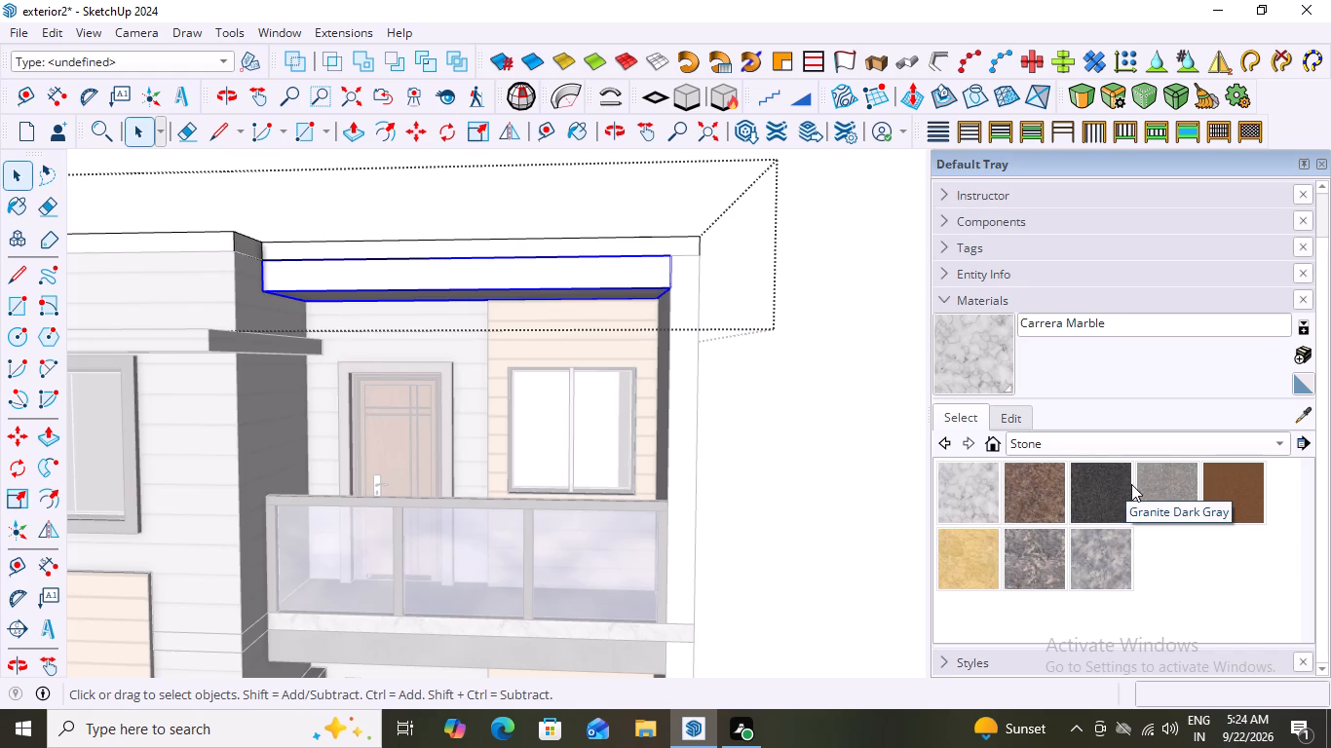
{"action": "left_click", "coordinate": [1276, 439]}
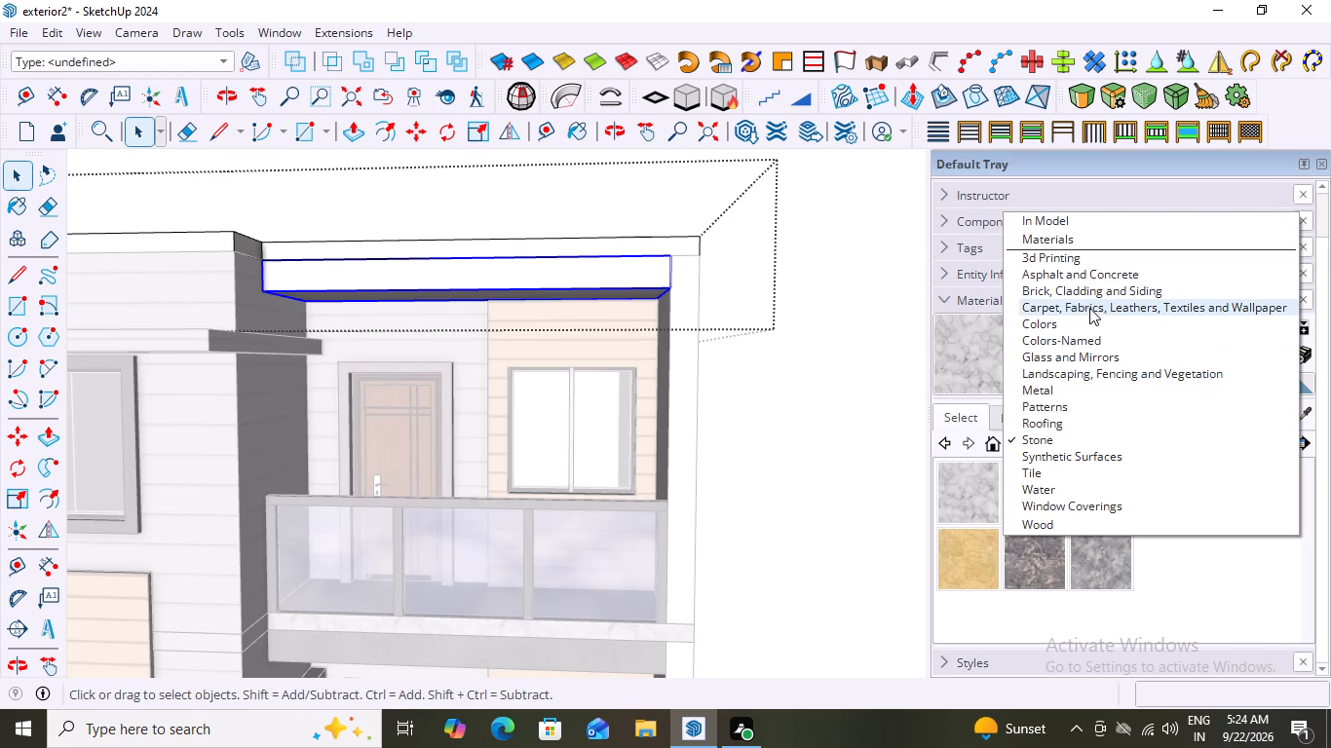
{"action": "left_click", "coordinate": [1089, 305]}
{"action": "scroll", "coordinate": [1154, 493], "scroll_direction": "down", "scroll_amount": 3}
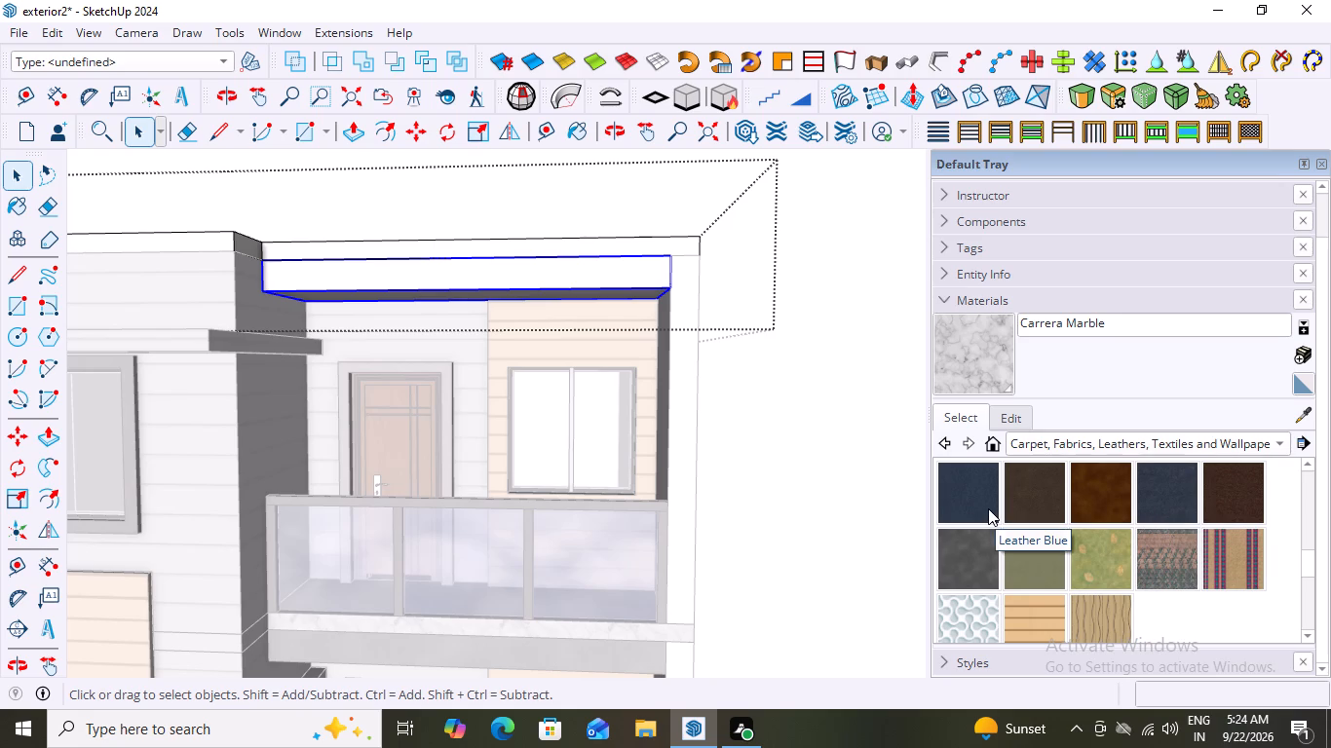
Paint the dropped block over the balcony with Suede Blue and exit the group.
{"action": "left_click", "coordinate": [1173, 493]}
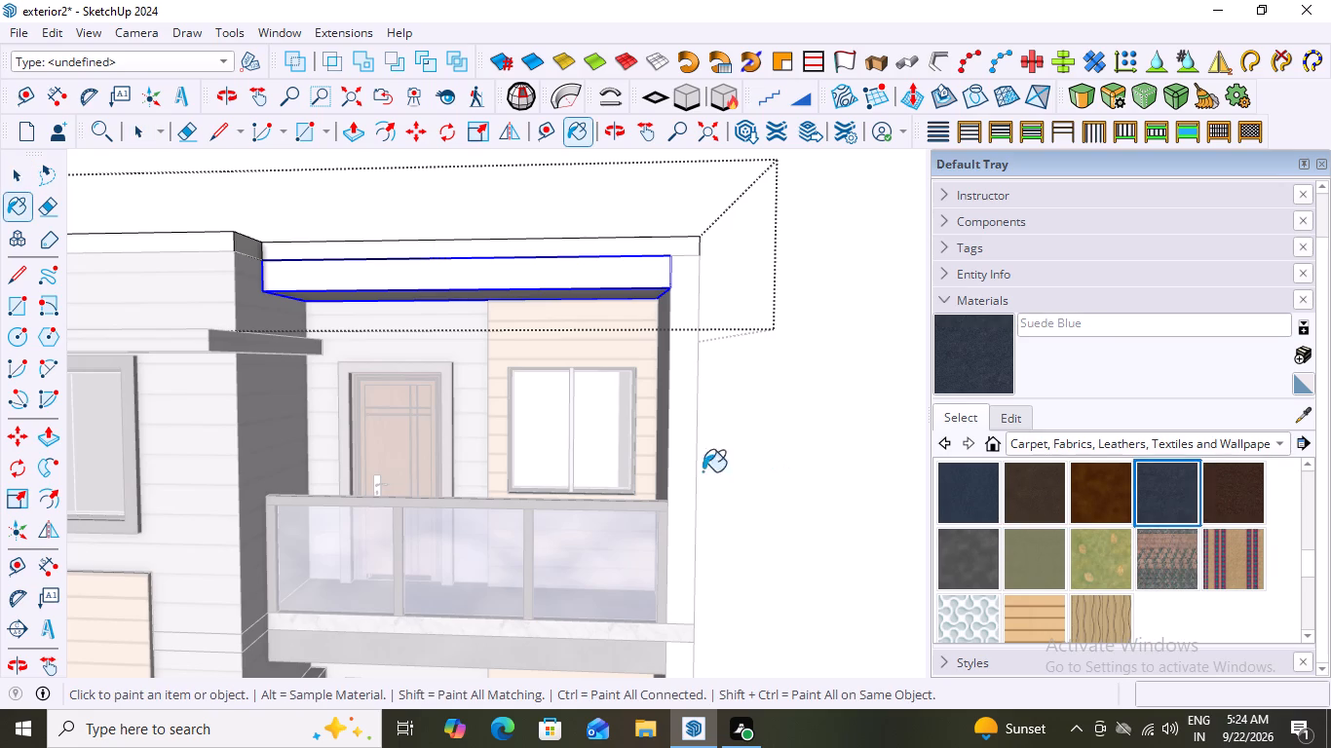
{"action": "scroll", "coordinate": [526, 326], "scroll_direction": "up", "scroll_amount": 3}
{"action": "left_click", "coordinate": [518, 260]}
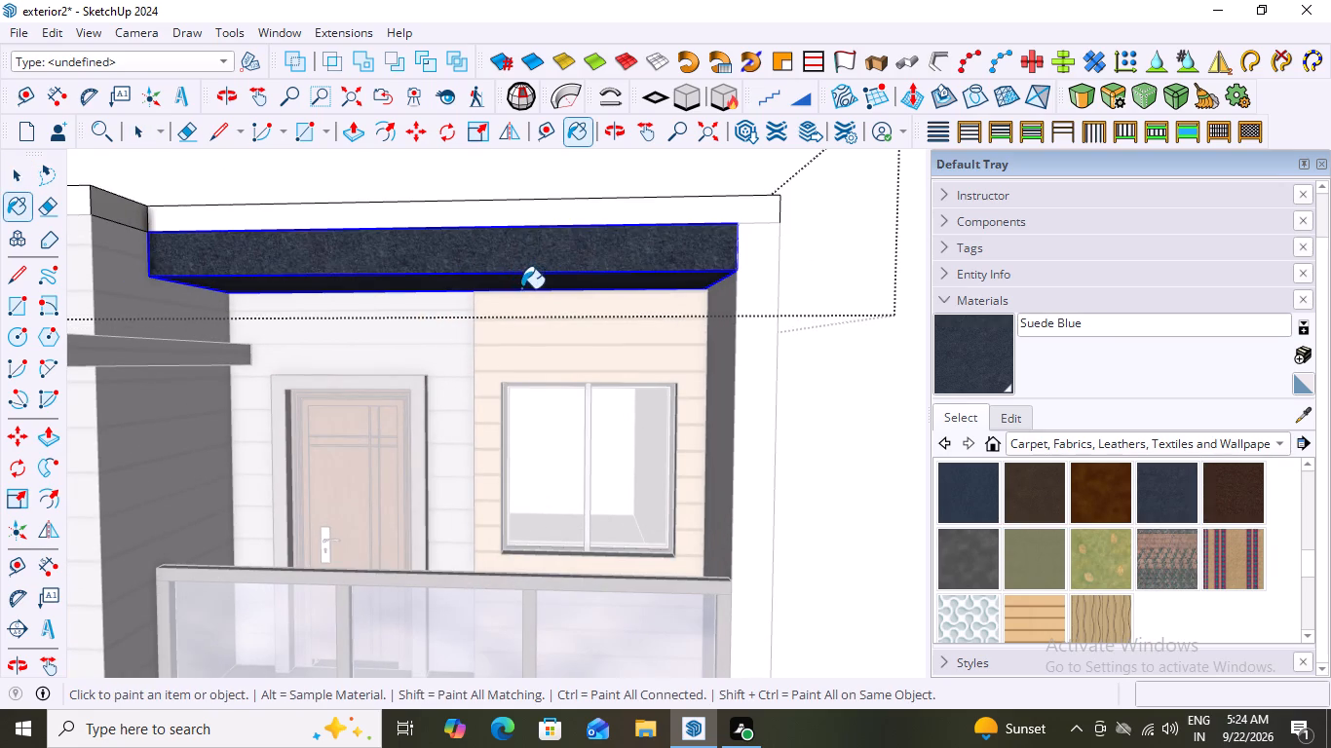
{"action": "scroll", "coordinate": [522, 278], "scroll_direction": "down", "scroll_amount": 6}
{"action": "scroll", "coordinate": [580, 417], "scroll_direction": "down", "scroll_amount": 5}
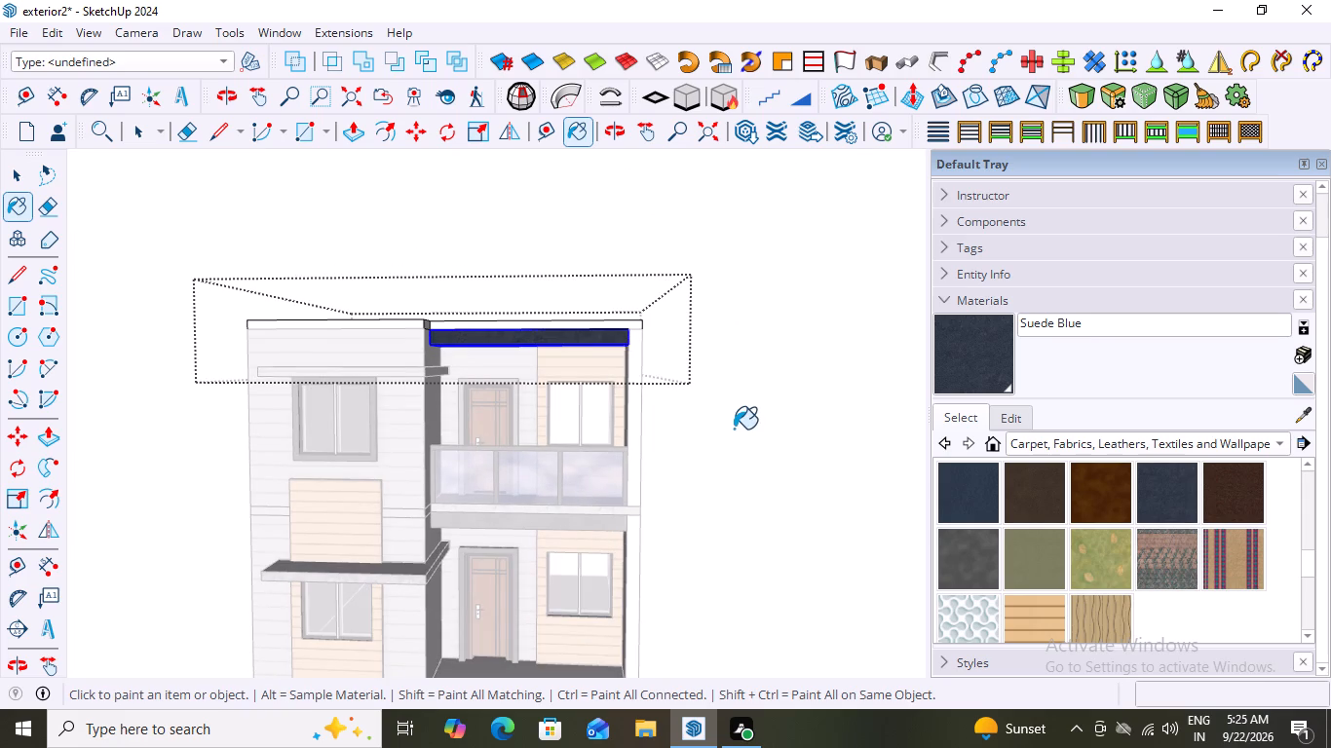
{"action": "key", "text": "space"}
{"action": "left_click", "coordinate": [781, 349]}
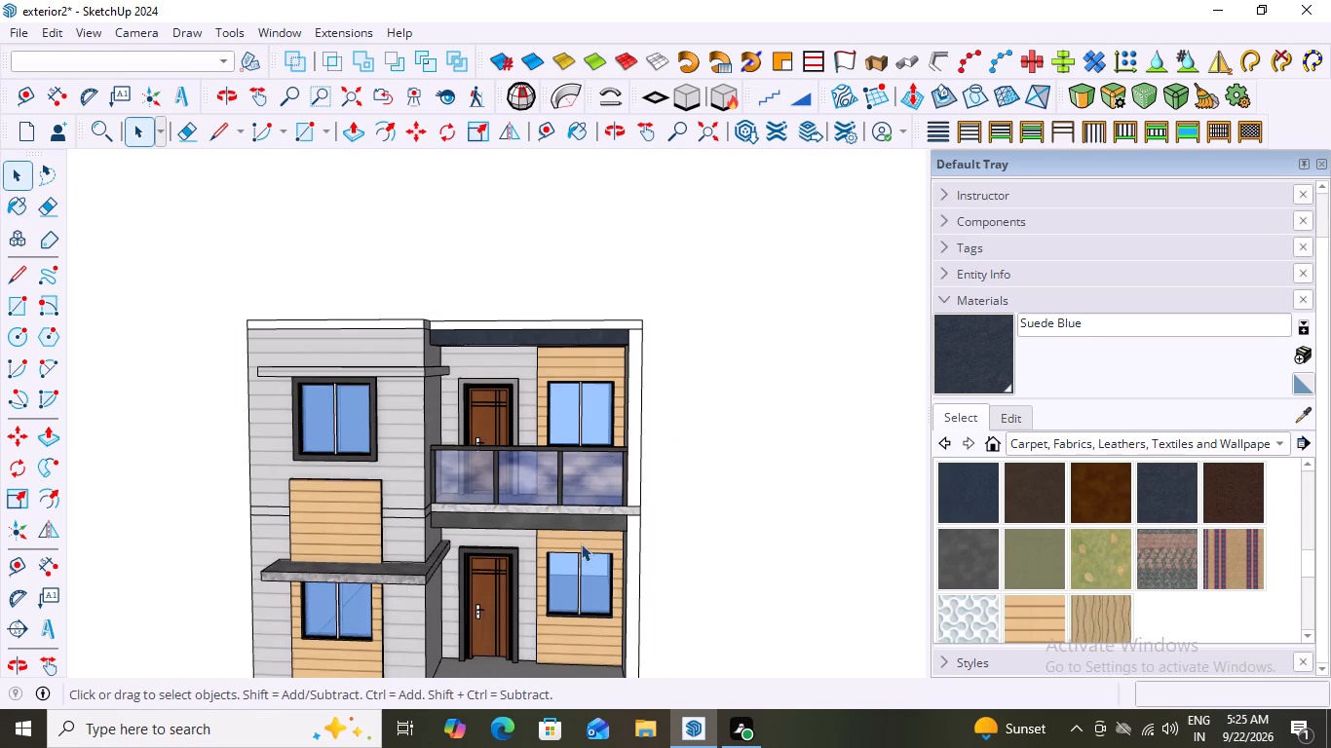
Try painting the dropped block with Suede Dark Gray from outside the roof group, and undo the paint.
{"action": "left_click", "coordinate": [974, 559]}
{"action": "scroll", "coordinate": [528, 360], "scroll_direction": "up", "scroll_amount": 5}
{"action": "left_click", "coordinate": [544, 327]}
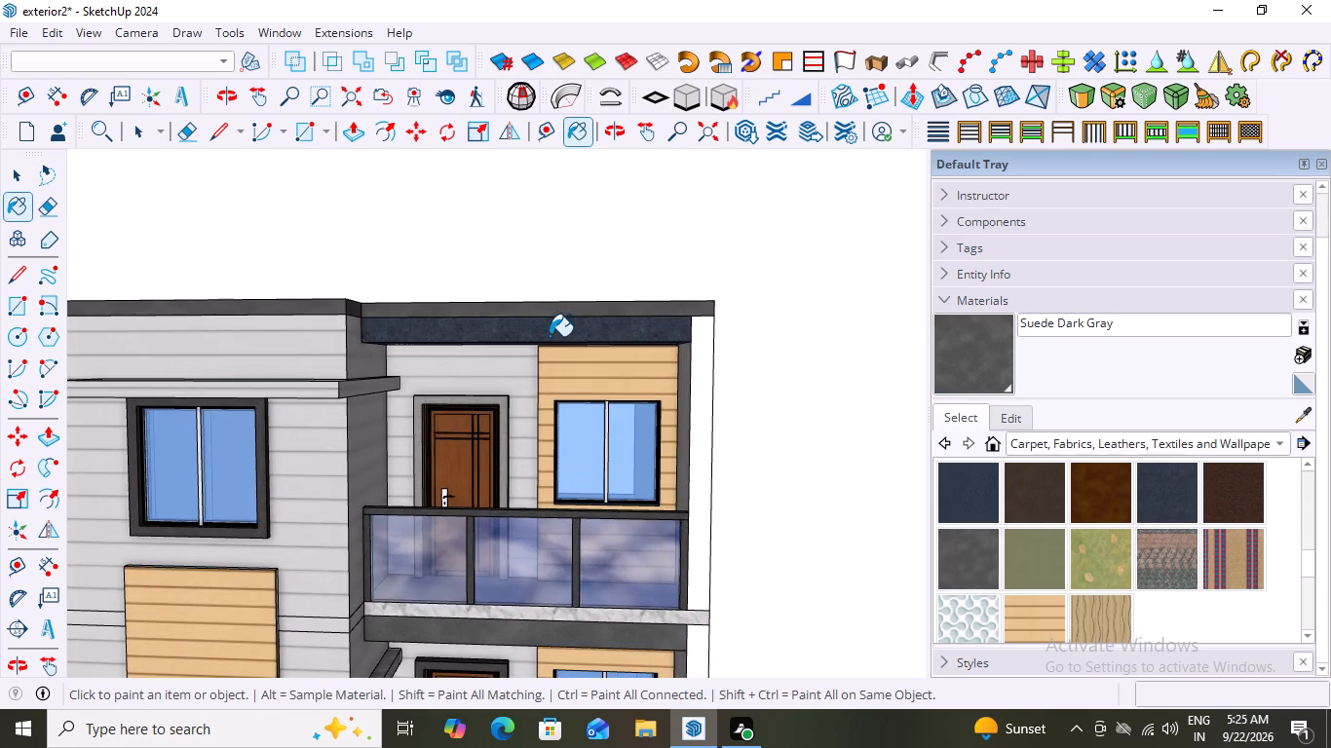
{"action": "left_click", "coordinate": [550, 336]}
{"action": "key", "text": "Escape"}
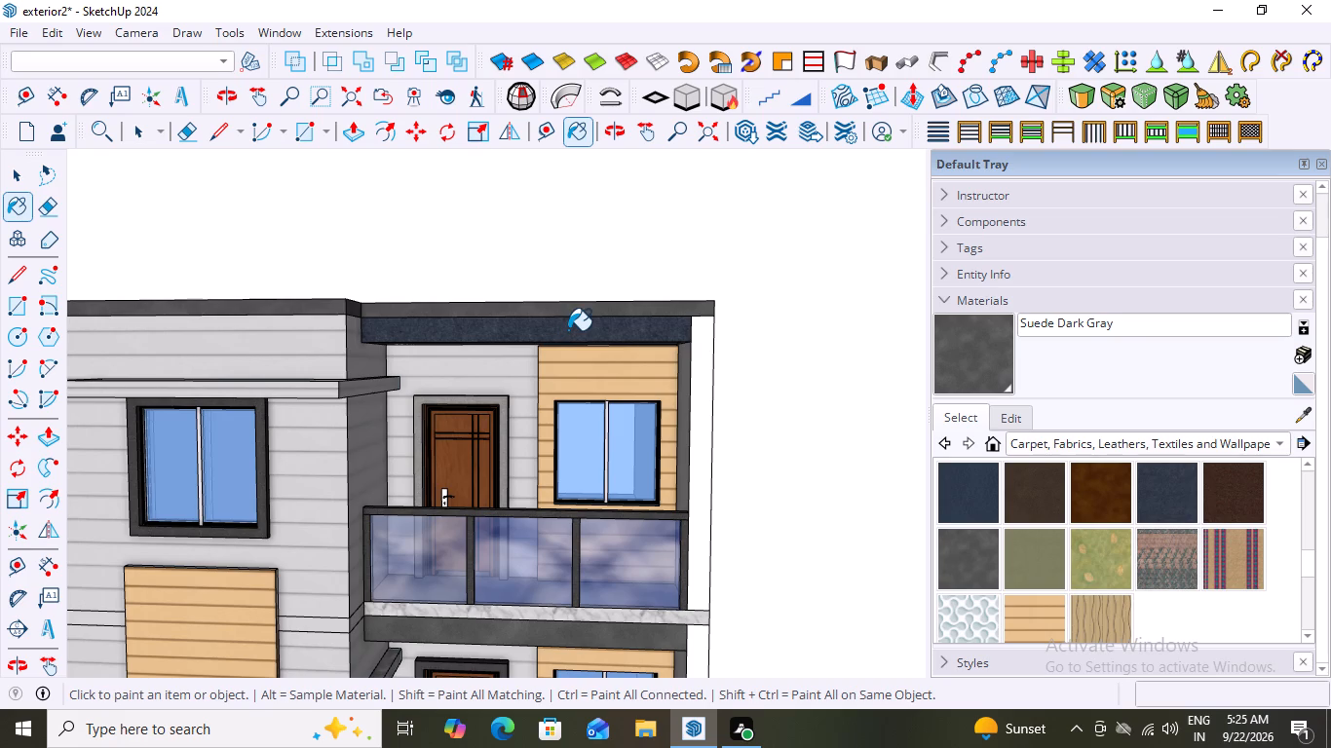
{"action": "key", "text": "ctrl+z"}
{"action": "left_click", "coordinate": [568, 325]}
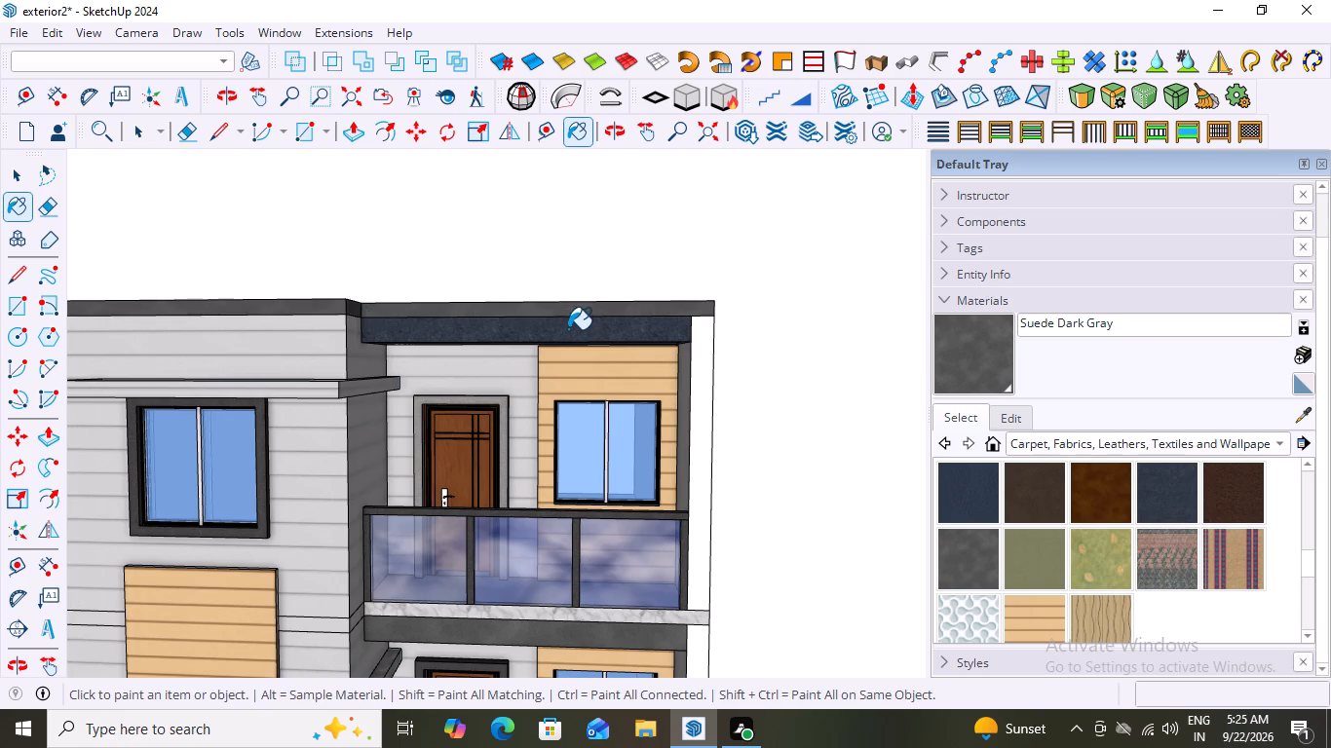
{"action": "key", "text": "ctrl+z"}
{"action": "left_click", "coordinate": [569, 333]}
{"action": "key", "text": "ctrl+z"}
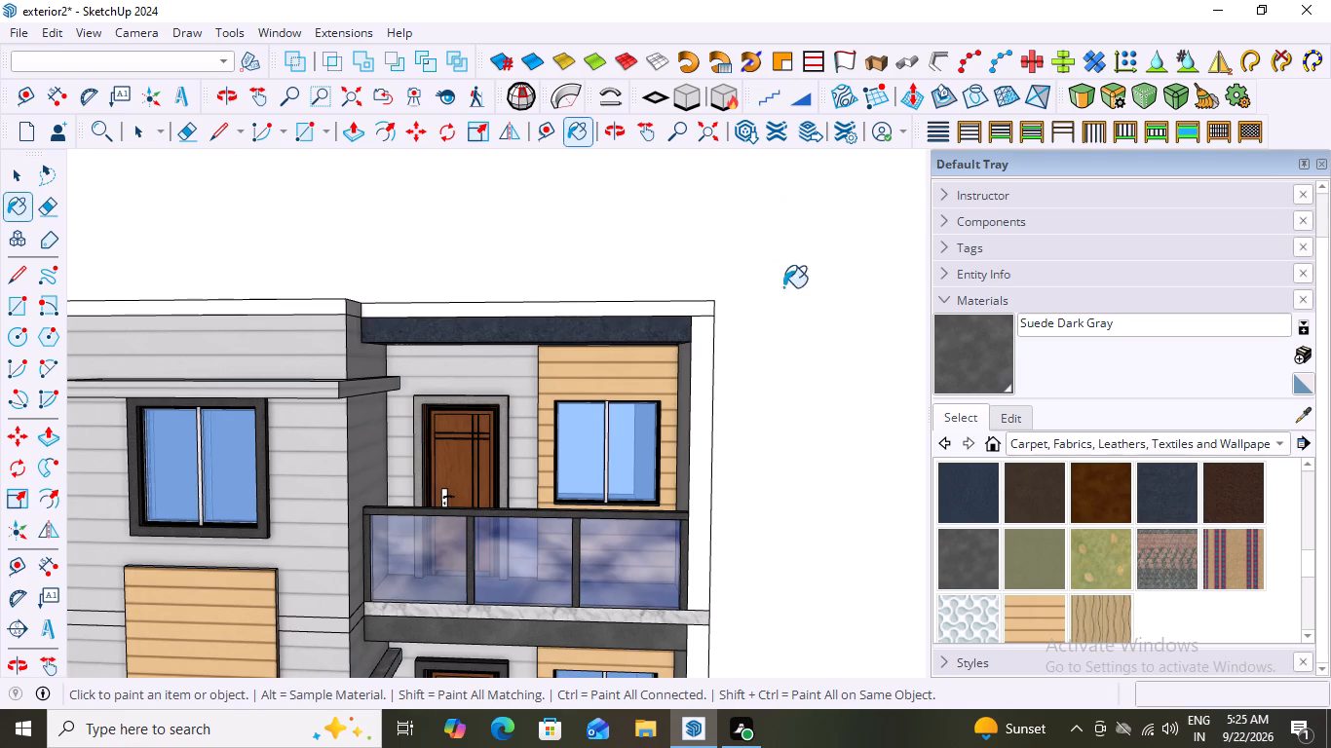
Open the roof group, paint the dropped block over the balcony with Suede Dark Gray, and exit the group.
{"action": "scroll", "coordinate": [803, 337], "scroll_direction": "down", "scroll_amount": 3}
{"action": "middle_click_drag", "start_coordinate": [795, 392], "coordinate": [810, 280]}
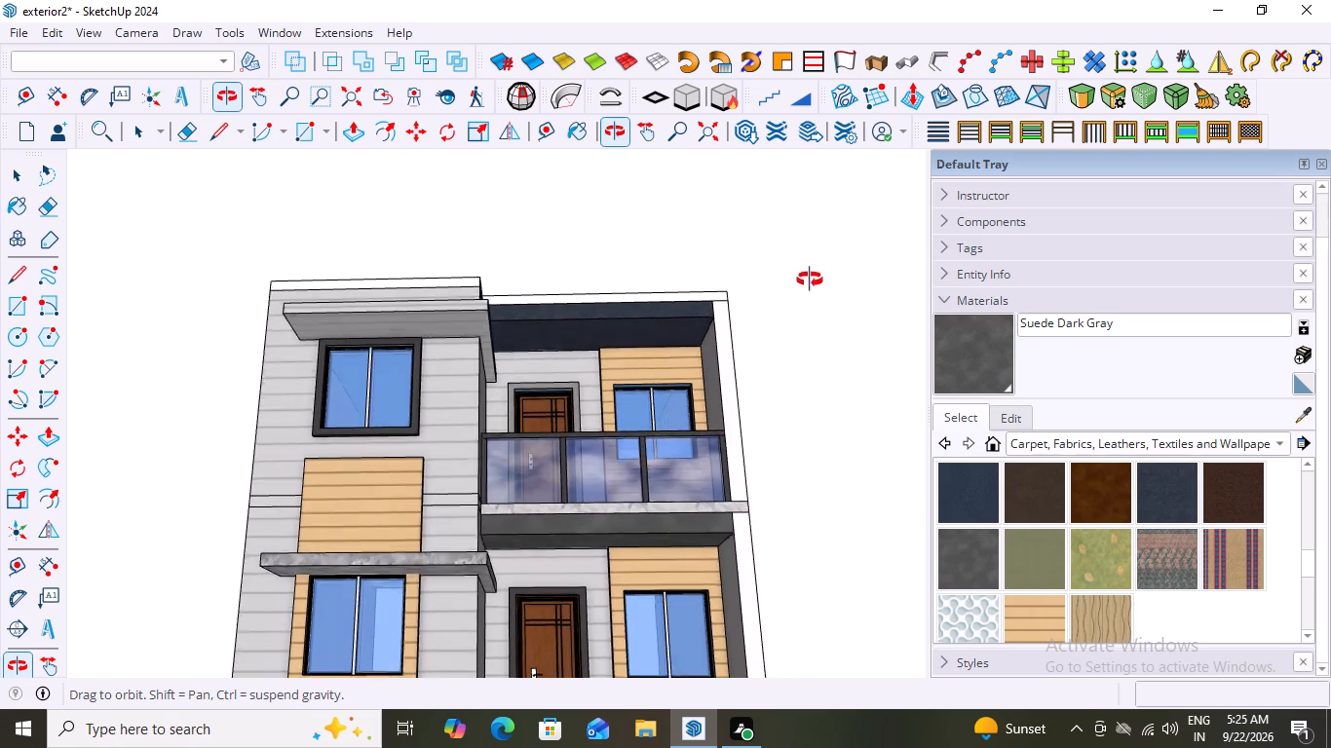
{"action": "middle_click_drag", "start_coordinate": [810, 280], "coordinate": [809, 285]}
{"action": "key", "text": "space"}
{"action": "left_click", "coordinate": [634, 326]}
{"action": "double_click", "coordinate": [634, 326]}
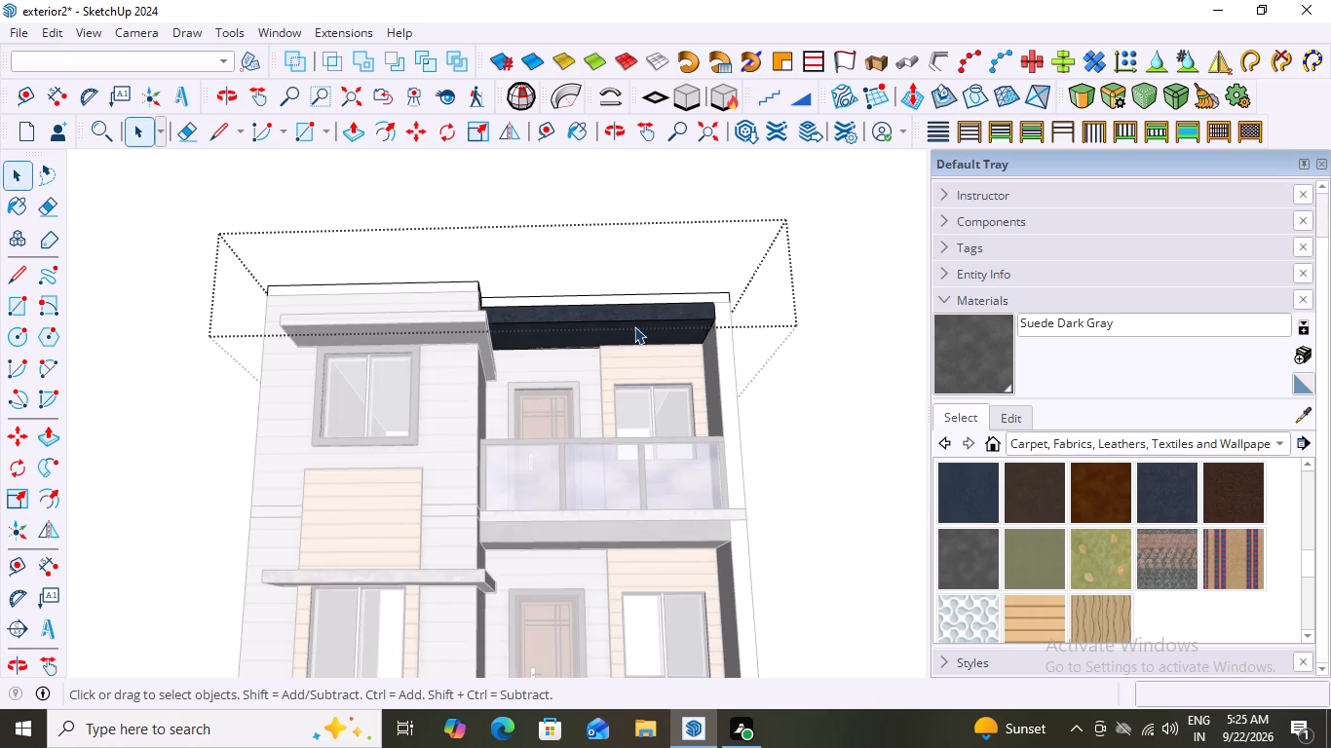
{"action": "left_click", "coordinate": [957, 357]}
{"action": "left_click", "coordinate": [575, 324]}
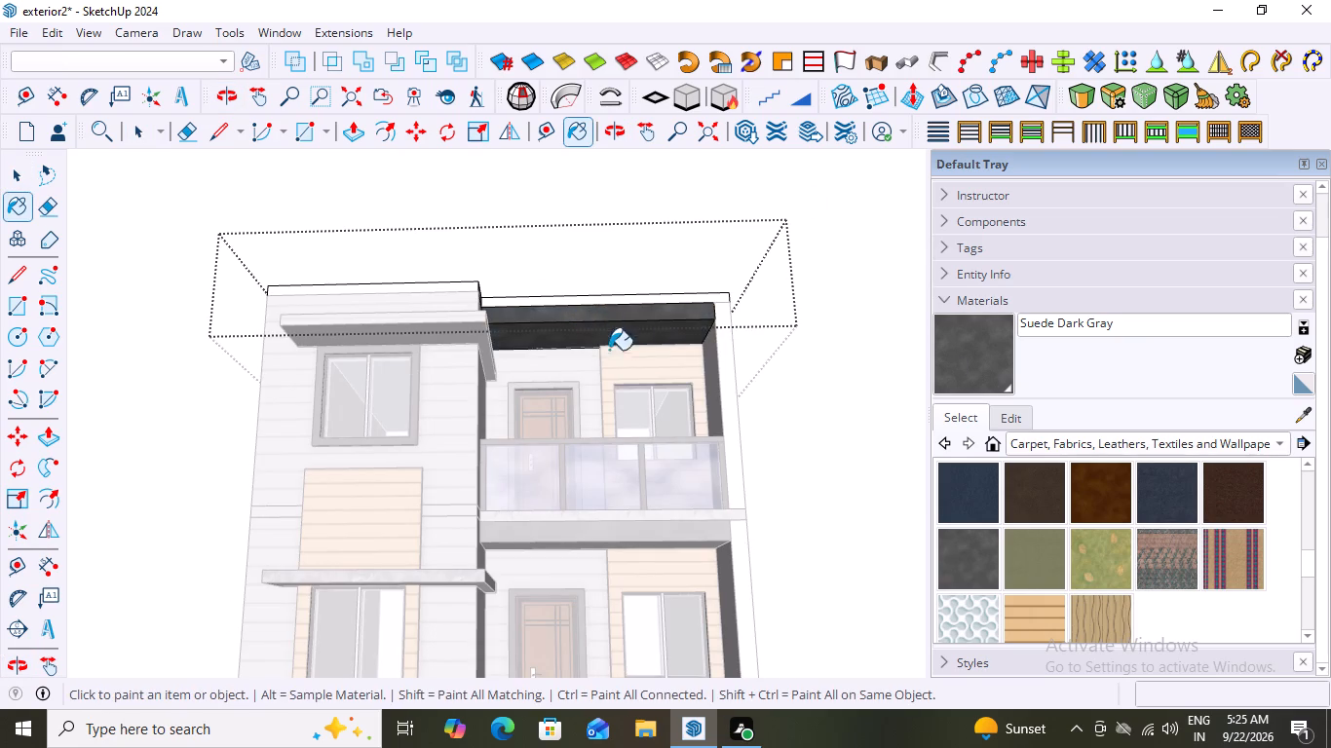
{"action": "scroll", "coordinate": [661, 365], "scroll_direction": "down", "scroll_amount": 4}
{"action": "key", "text": "space"}
{"action": "key", "text": "Escape"}
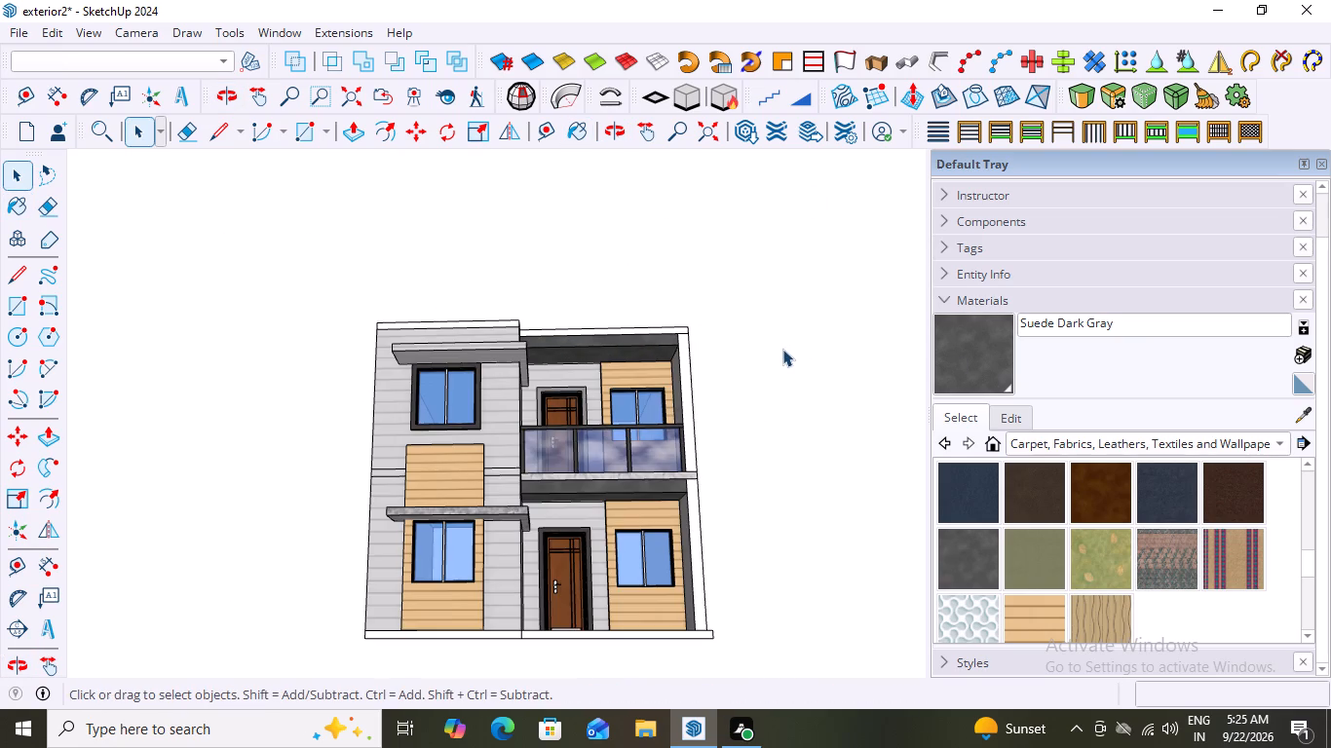
{"action": "left_click", "coordinate": [743, 351]}
{"action": "middle_click_drag", "start_coordinate": [748, 341], "coordinate": [738, 501]}
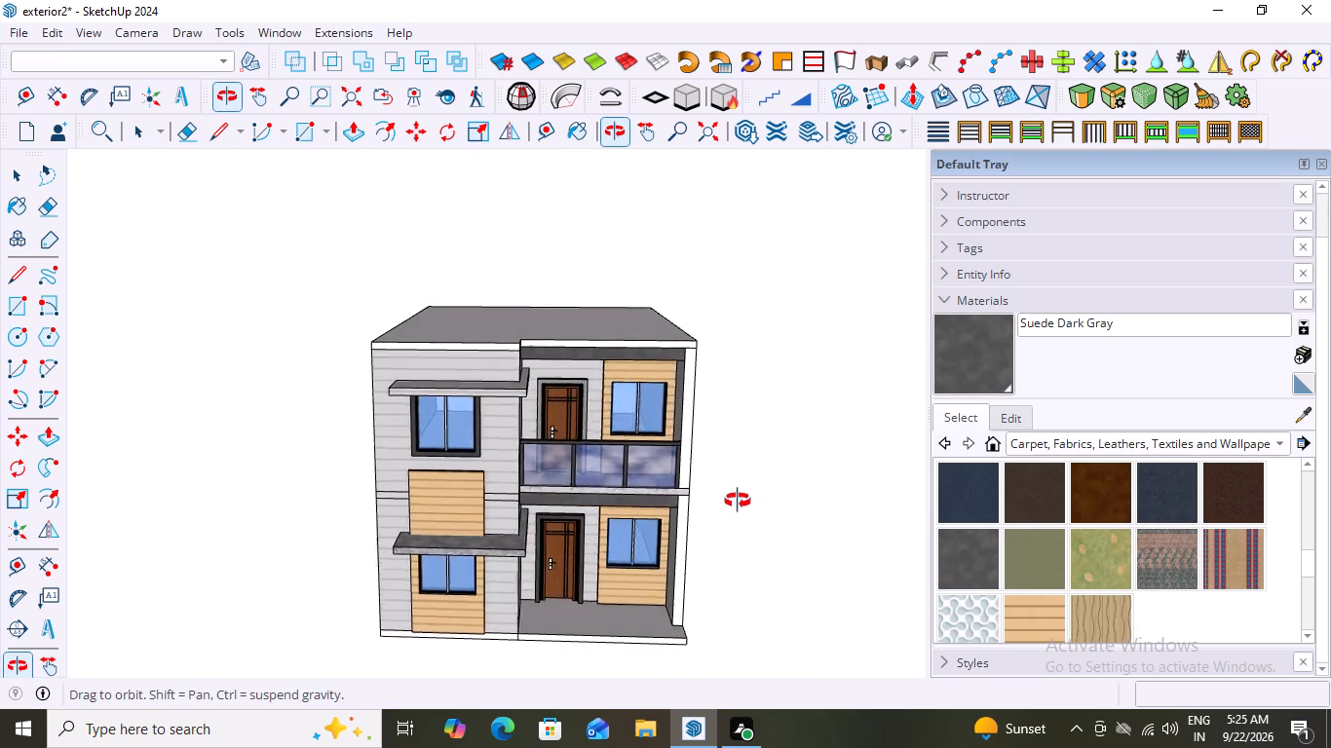
{"action": "middle_click_drag", "start_coordinate": [738, 501], "coordinate": [727, 312]}
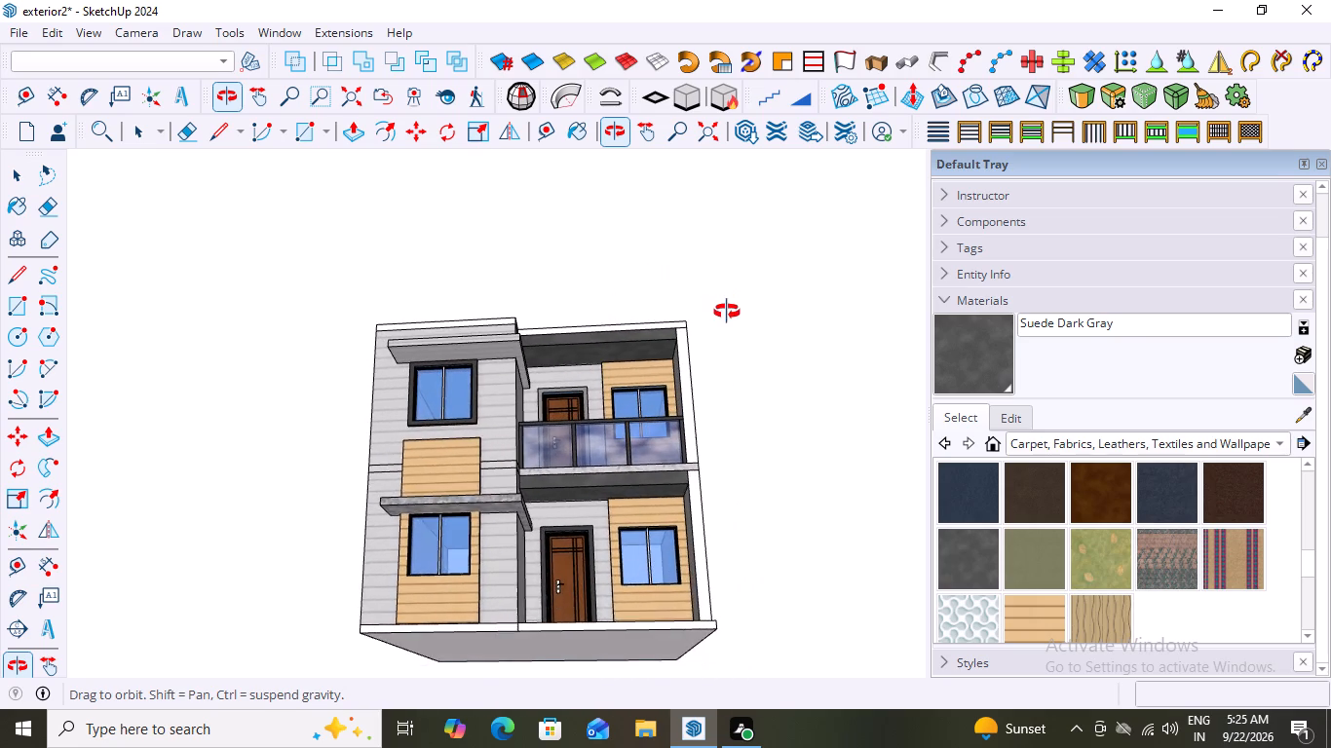
Examine the dark gray soffit block under the roof and the balcony underside from below and from the front.
{"action": "middle_click_drag", "start_coordinate": [727, 312], "coordinate": [731, 288]}
{"action": "scroll", "coordinate": [574, 459], "scroll_direction": "up", "scroll_amount": 10}
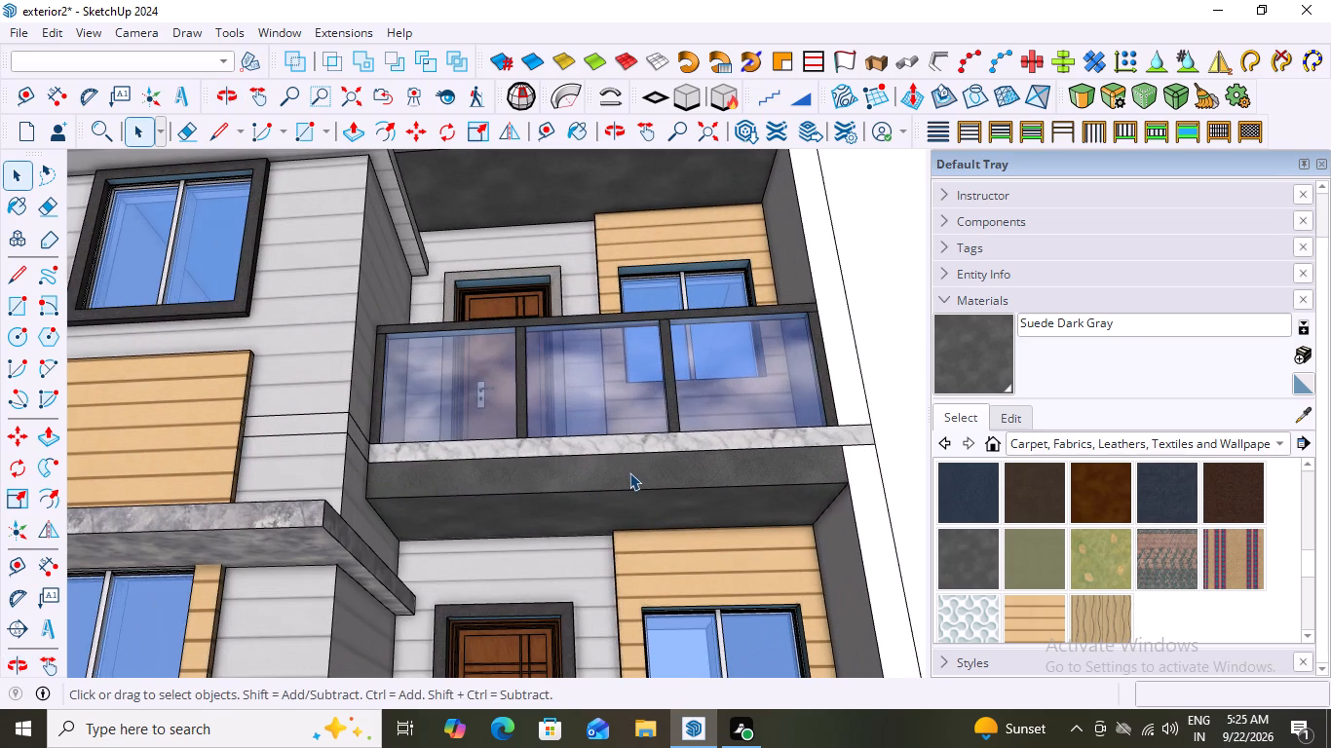
{"action": "scroll", "coordinate": [629, 472], "scroll_direction": "down", "scroll_amount": 12}
{"action": "middle_click_drag", "start_coordinate": [641, 378], "coordinate": [677, 521]}
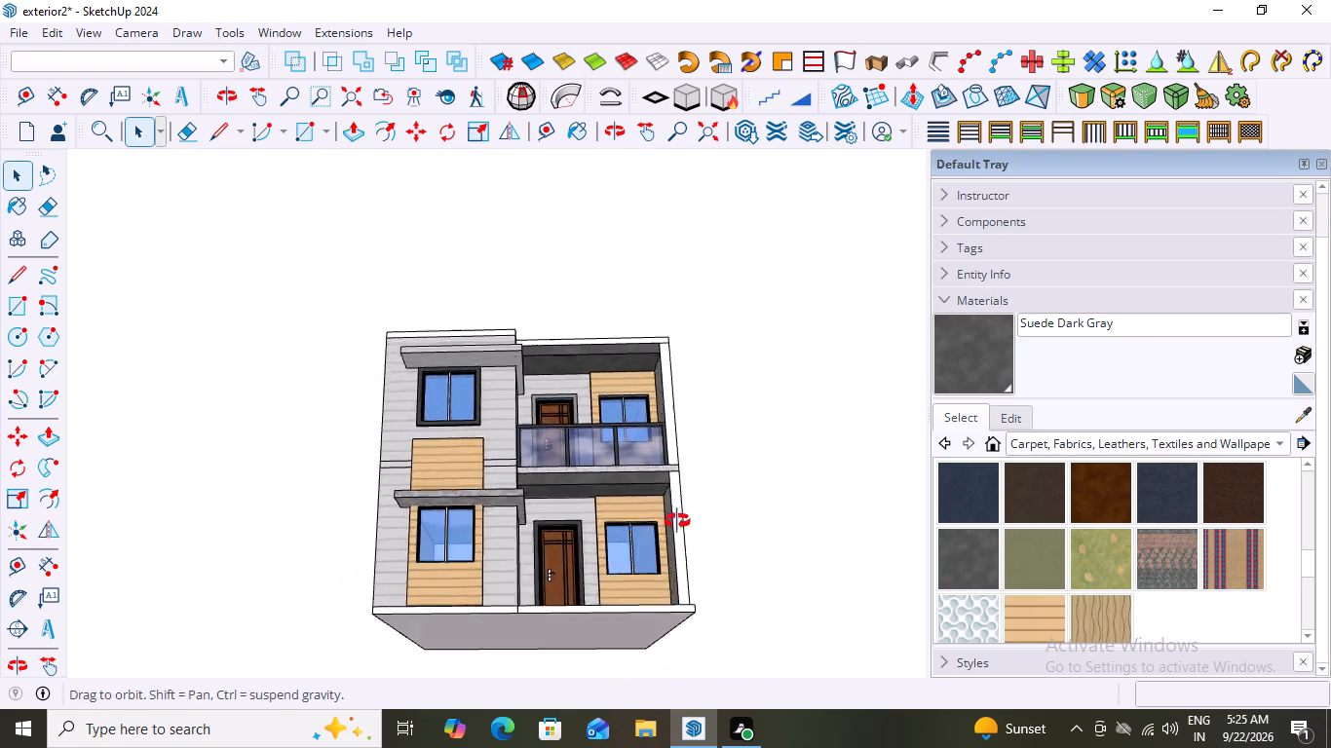
{"action": "middle_click_drag", "start_coordinate": [677, 521], "coordinate": [645, 587]}
{"action": "scroll", "coordinate": [607, 343], "scroll_direction": "up", "scroll_amount": 11}
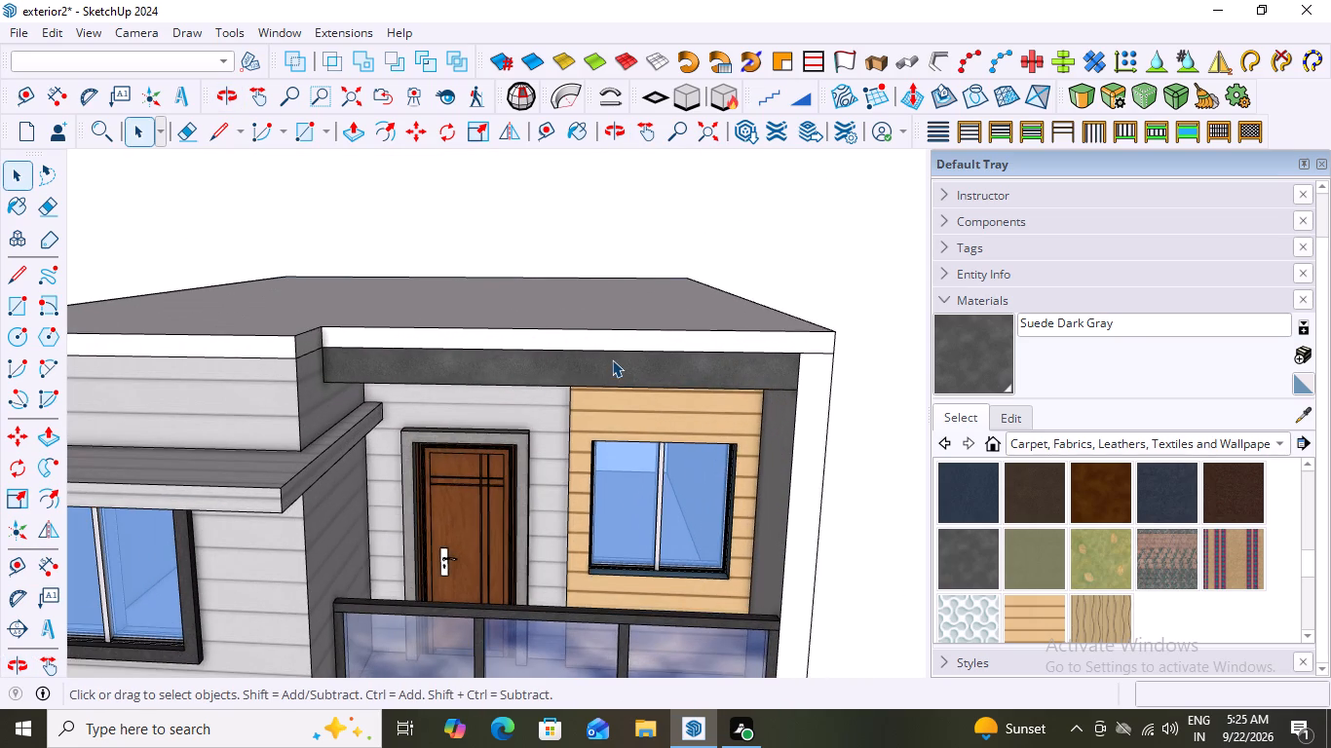
{"action": "scroll", "coordinate": [671, 457], "scroll_direction": "down", "scroll_amount": 4}
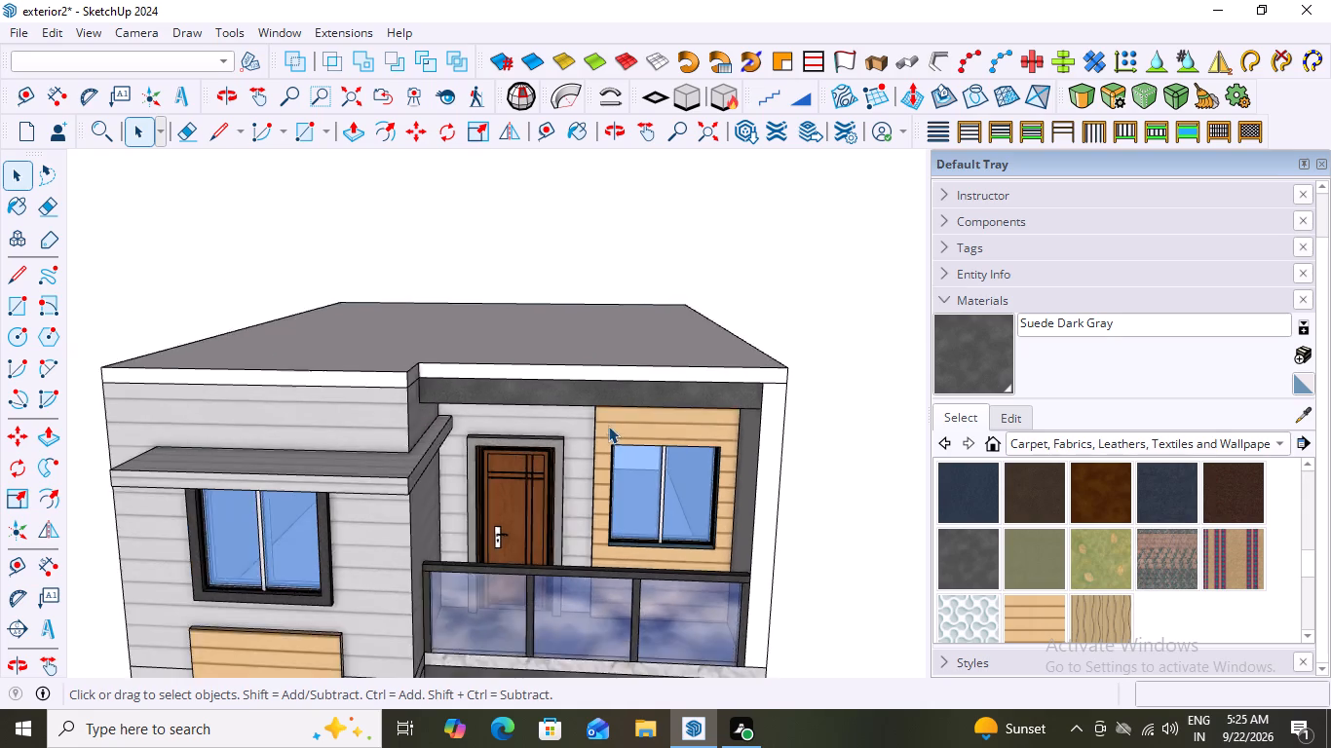
{"action": "scroll", "coordinate": [608, 426], "scroll_direction": "down", "scroll_amount": 6}
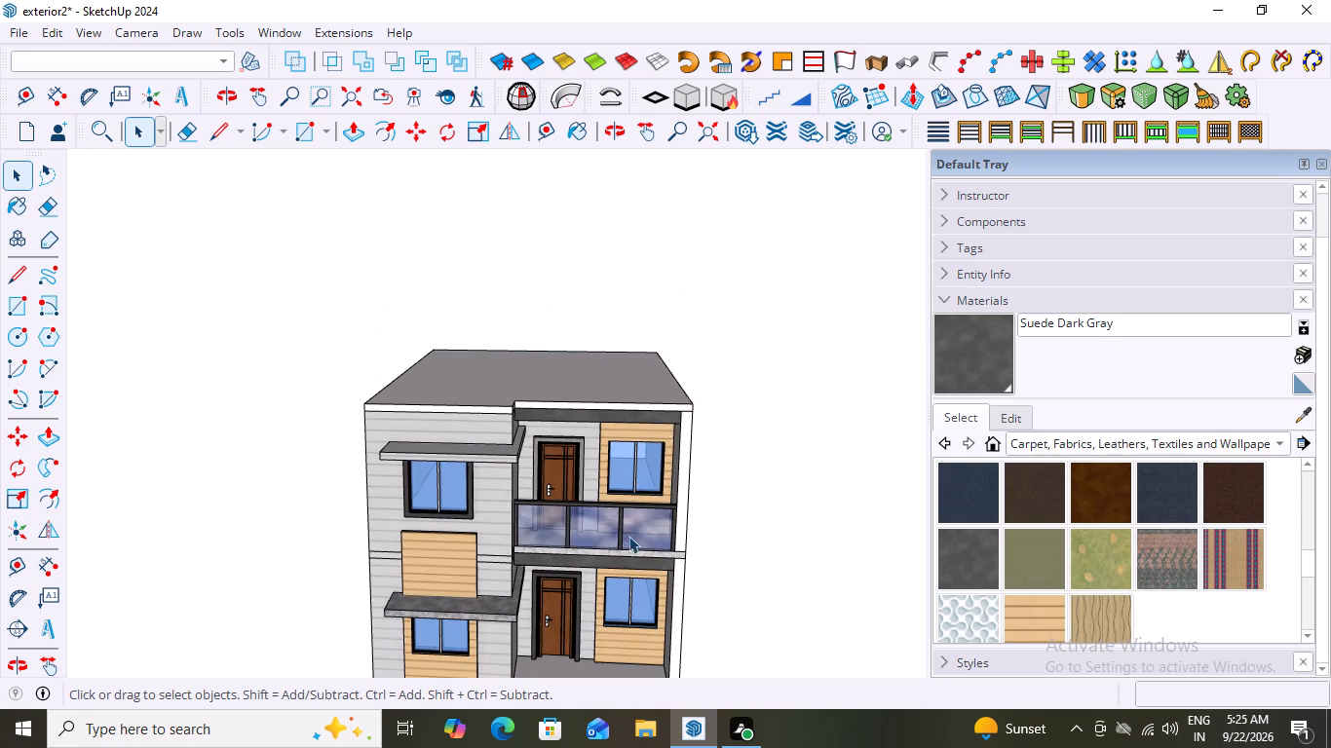
{"action": "middle_click_drag", "start_coordinate": [627, 541], "coordinate": [621, 314]}
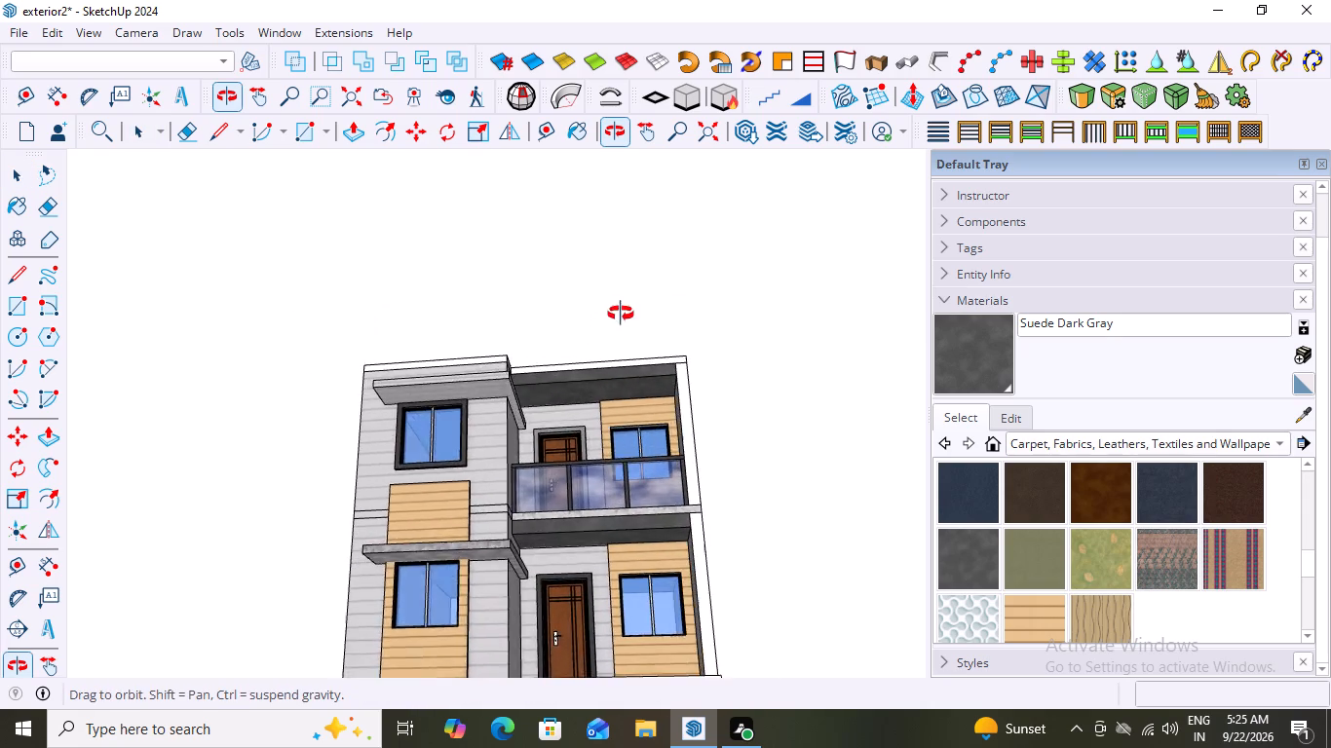
{"action": "middle_click_drag", "start_coordinate": [621, 314], "coordinate": [647, 277]}
{"action": "scroll", "coordinate": [613, 557], "scroll_direction": "up", "scroll_amount": 10}
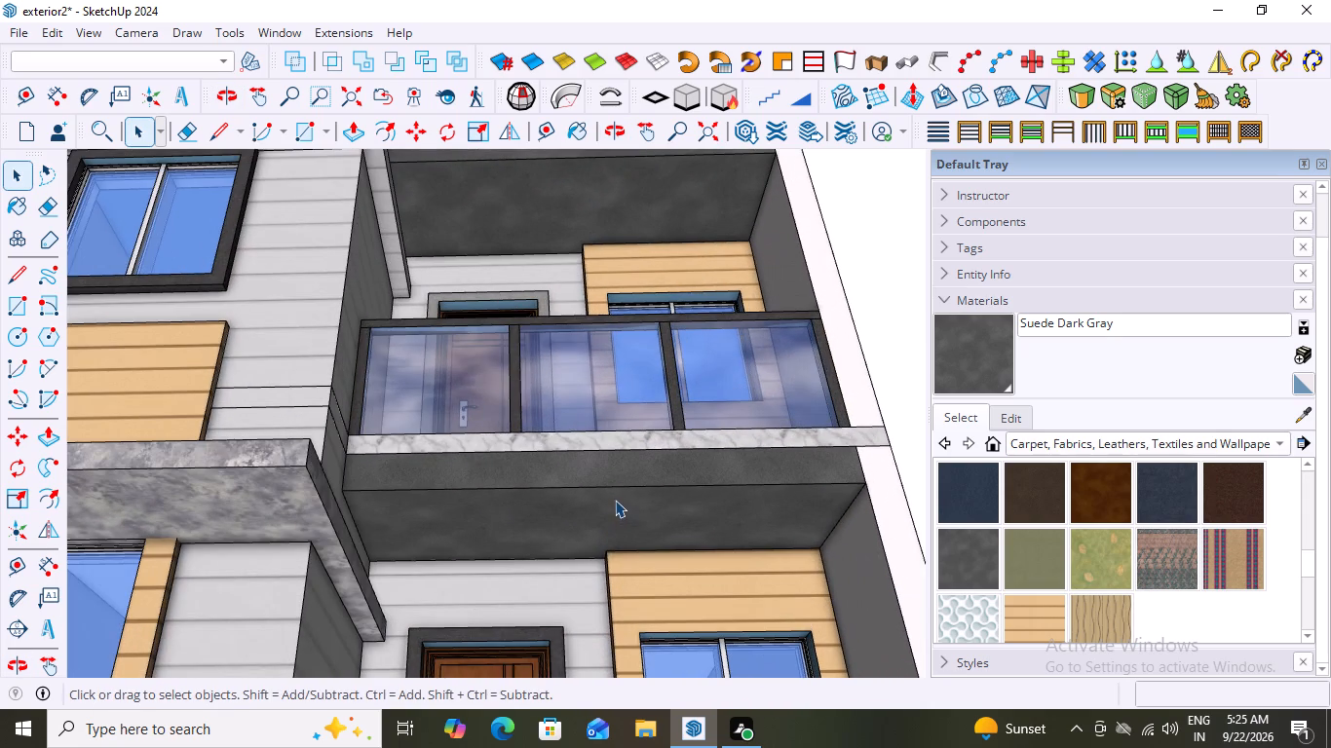
{"action": "scroll", "coordinate": [615, 500], "scroll_direction": "down", "scroll_amount": 3}
{"action": "scroll", "coordinate": [613, 257], "scroll_direction": "up", "scroll_amount": 2}
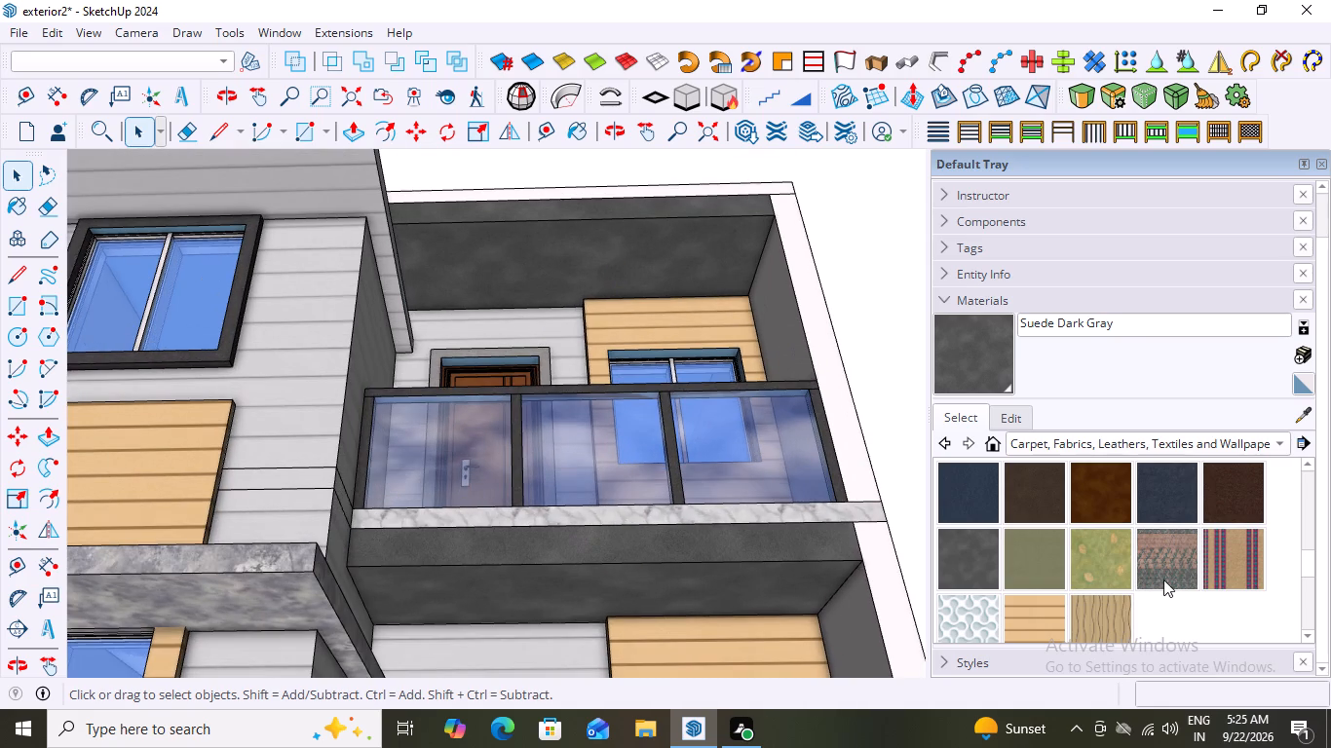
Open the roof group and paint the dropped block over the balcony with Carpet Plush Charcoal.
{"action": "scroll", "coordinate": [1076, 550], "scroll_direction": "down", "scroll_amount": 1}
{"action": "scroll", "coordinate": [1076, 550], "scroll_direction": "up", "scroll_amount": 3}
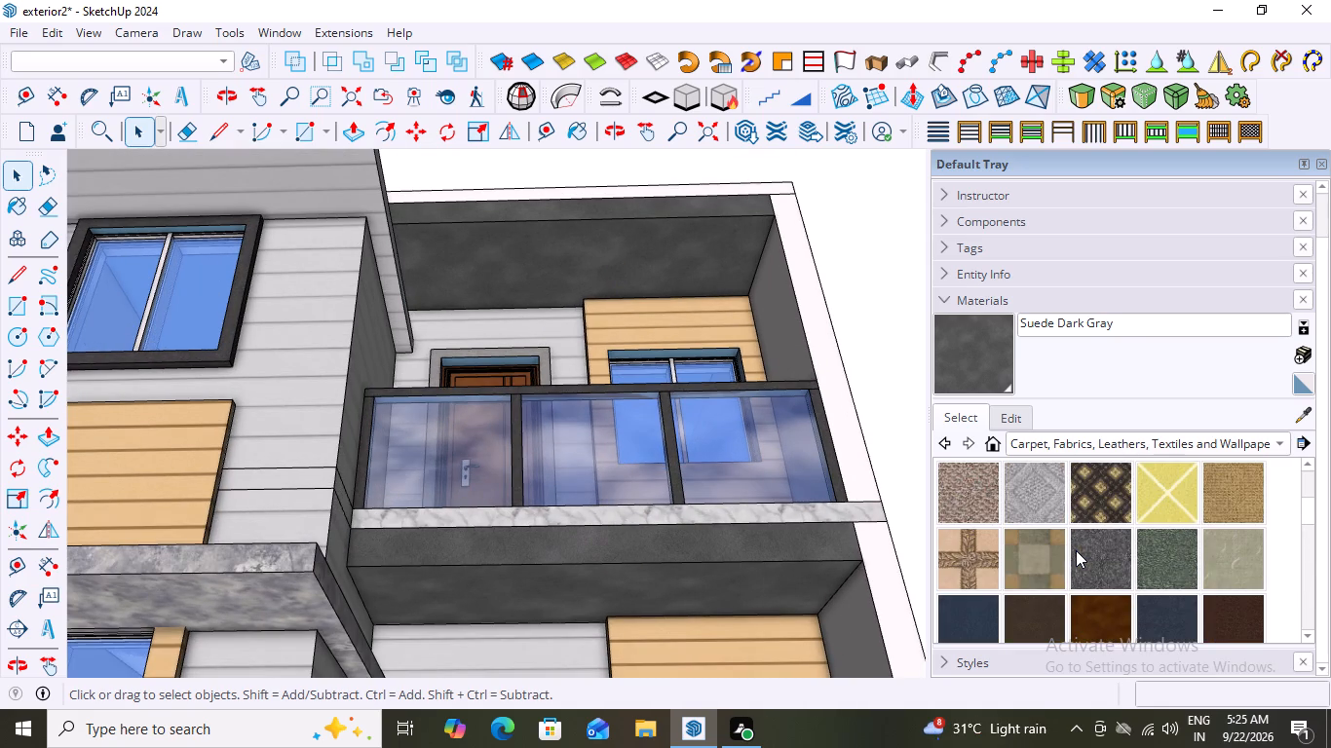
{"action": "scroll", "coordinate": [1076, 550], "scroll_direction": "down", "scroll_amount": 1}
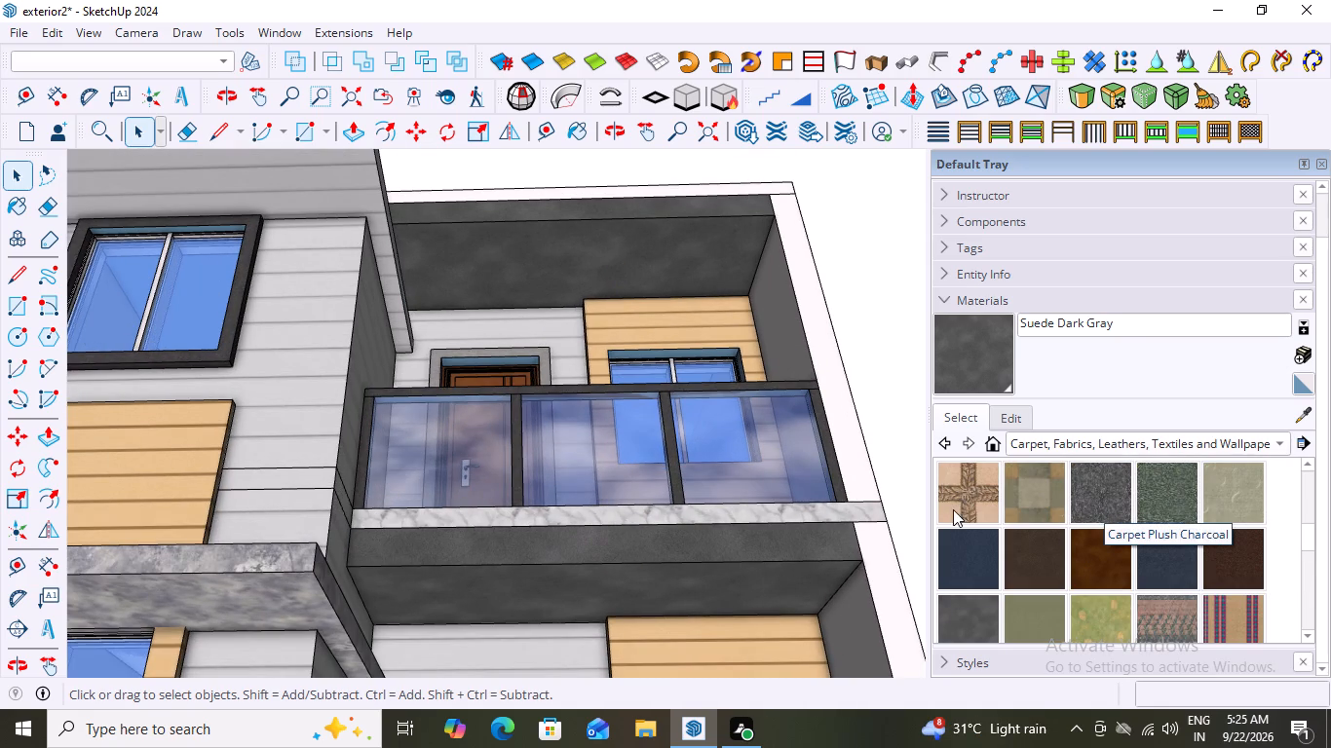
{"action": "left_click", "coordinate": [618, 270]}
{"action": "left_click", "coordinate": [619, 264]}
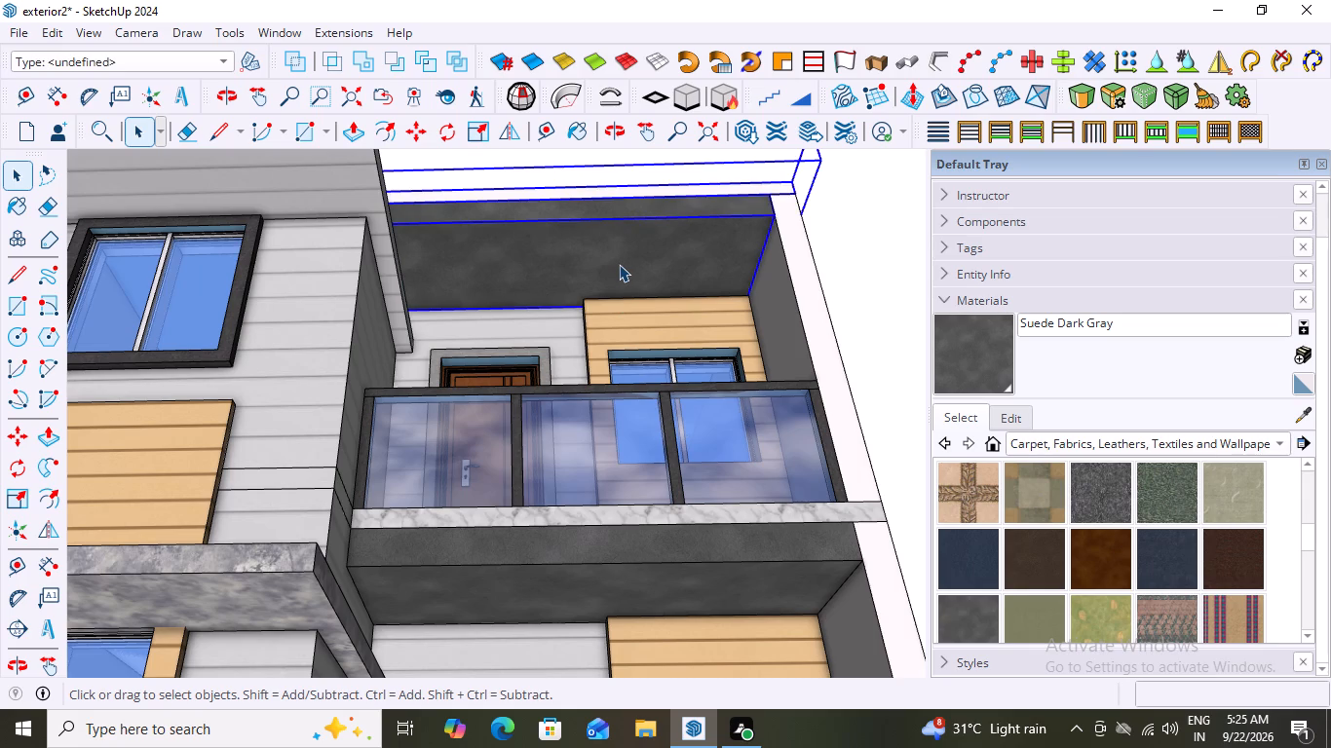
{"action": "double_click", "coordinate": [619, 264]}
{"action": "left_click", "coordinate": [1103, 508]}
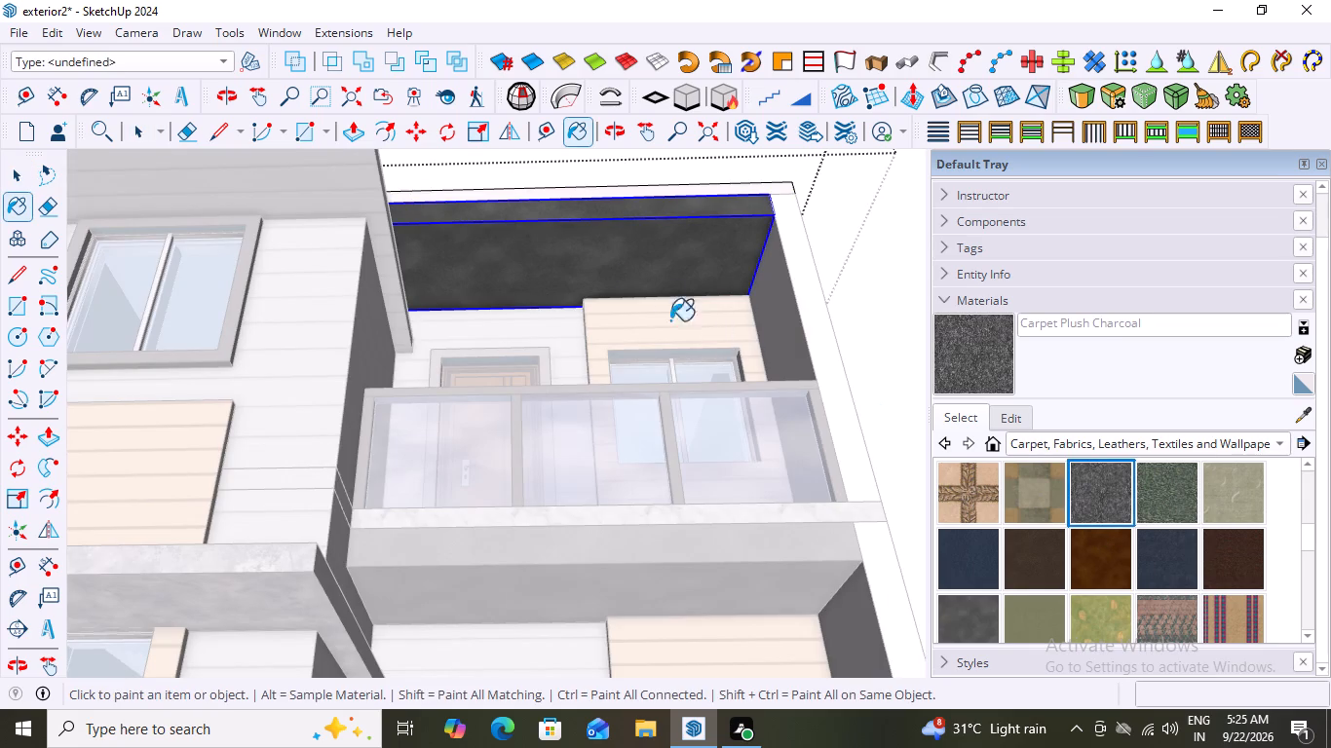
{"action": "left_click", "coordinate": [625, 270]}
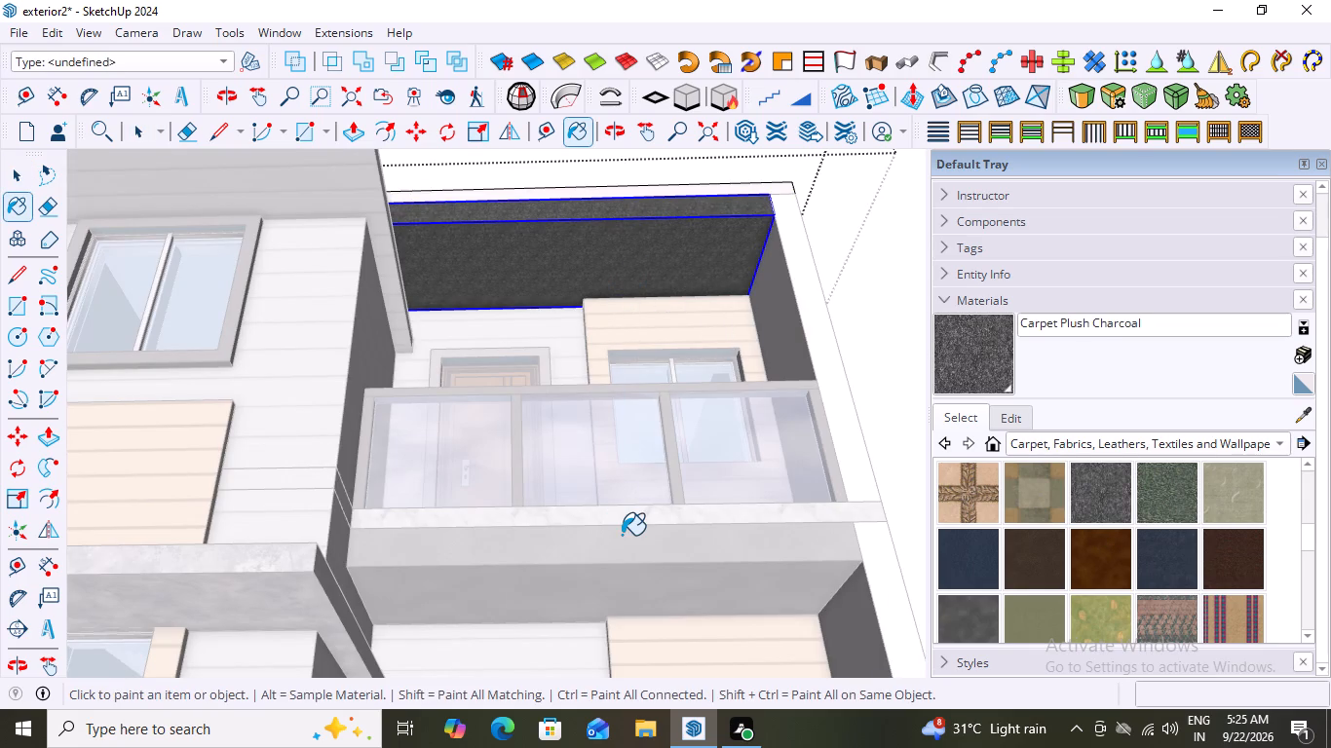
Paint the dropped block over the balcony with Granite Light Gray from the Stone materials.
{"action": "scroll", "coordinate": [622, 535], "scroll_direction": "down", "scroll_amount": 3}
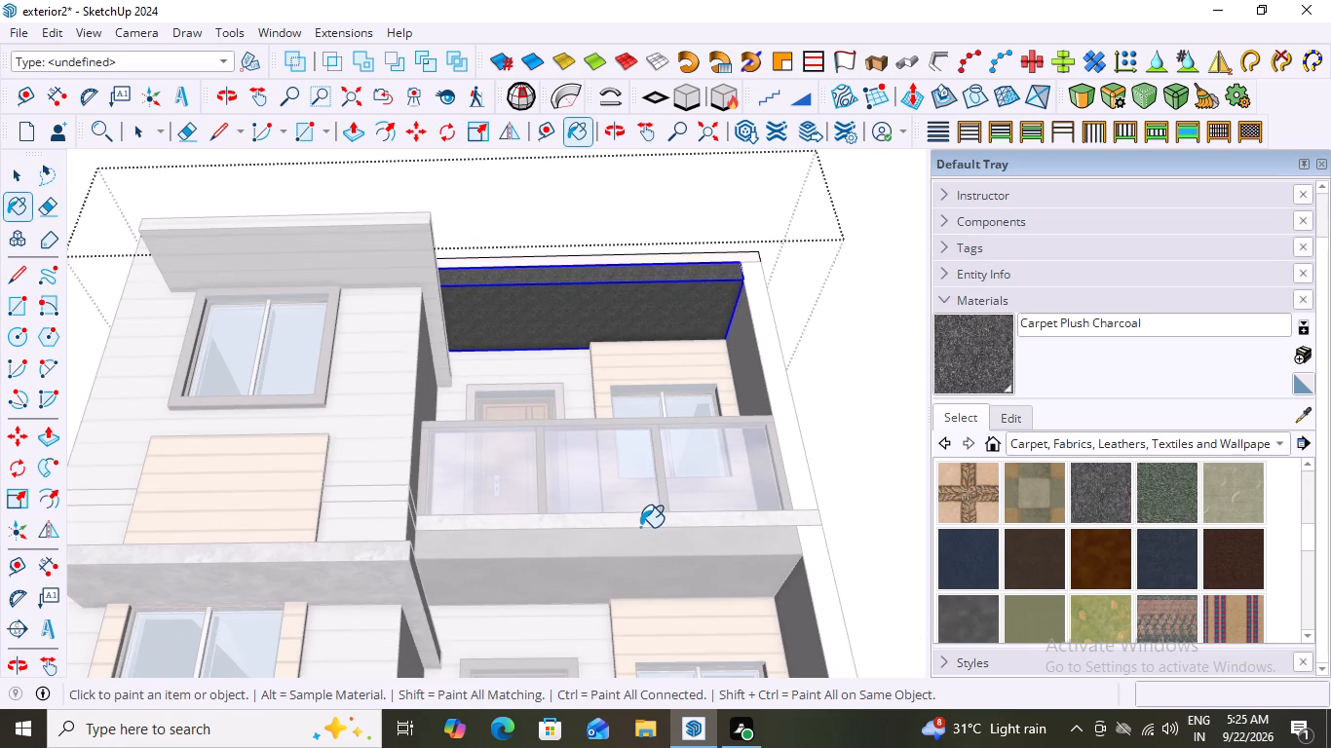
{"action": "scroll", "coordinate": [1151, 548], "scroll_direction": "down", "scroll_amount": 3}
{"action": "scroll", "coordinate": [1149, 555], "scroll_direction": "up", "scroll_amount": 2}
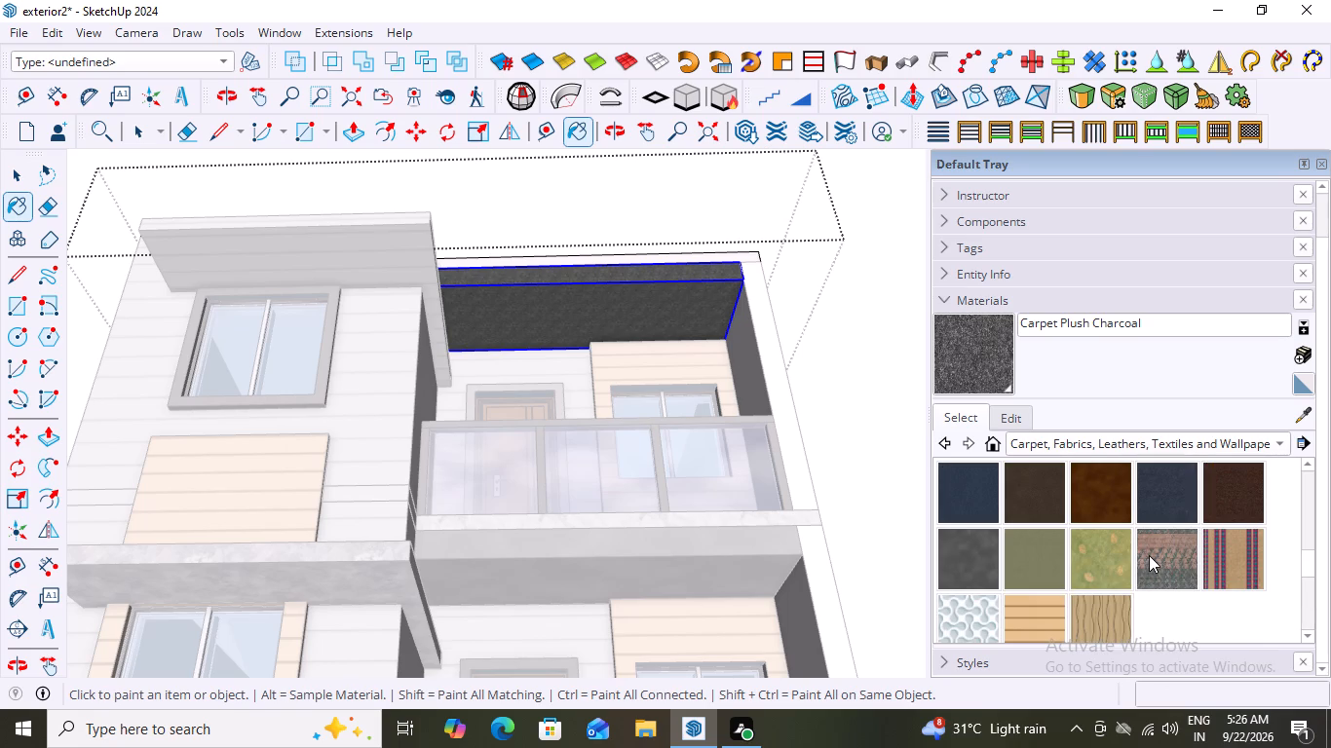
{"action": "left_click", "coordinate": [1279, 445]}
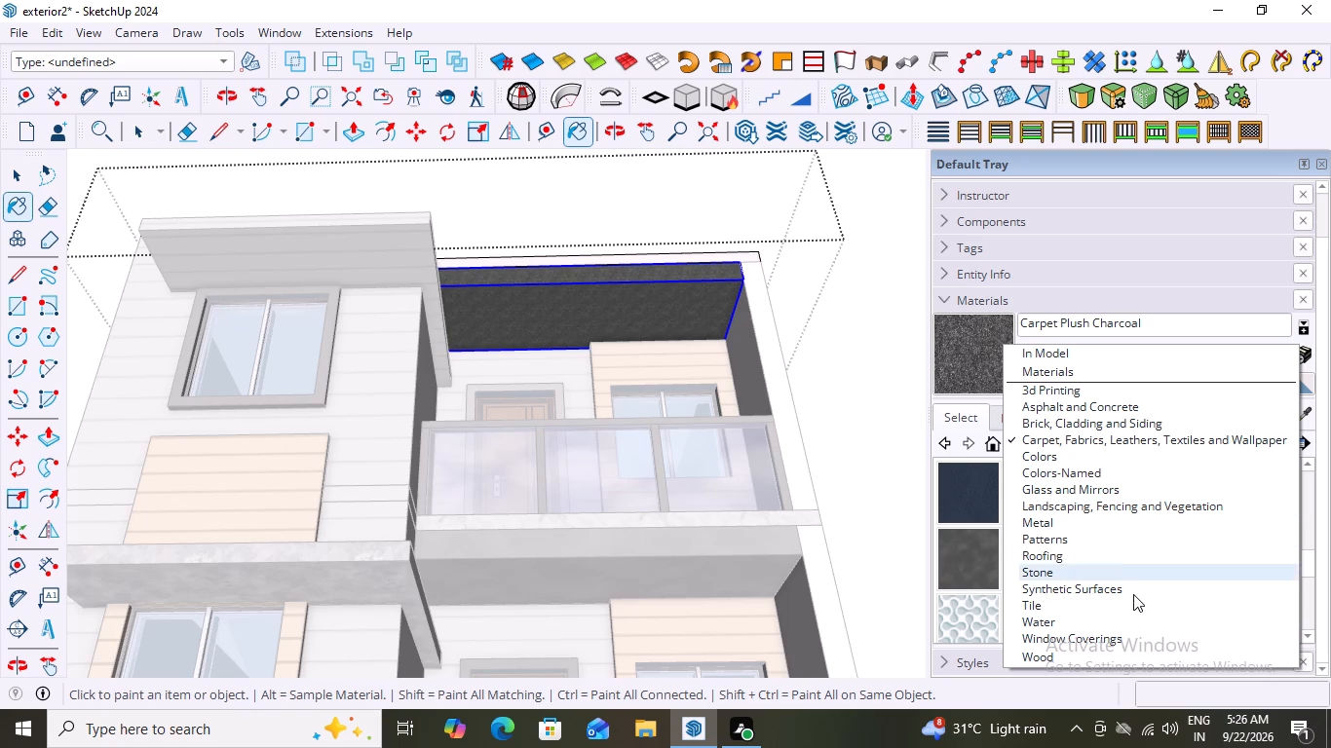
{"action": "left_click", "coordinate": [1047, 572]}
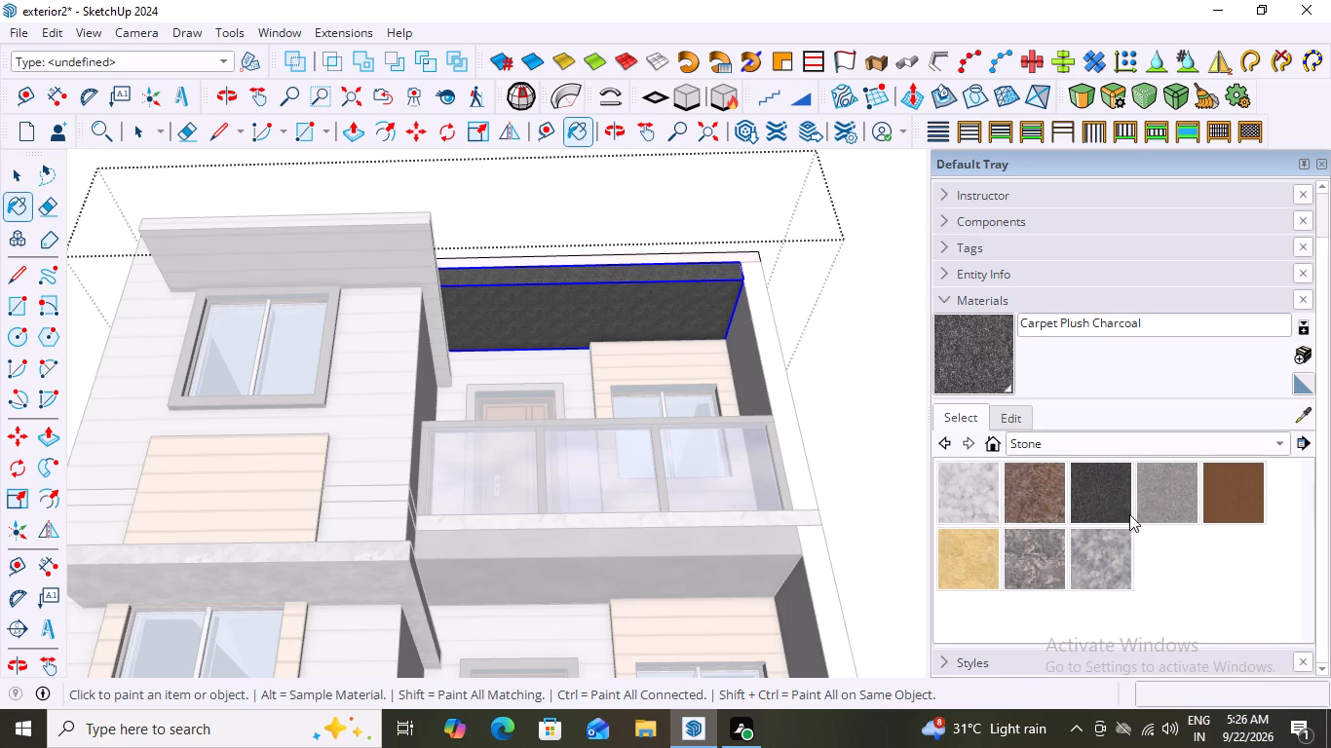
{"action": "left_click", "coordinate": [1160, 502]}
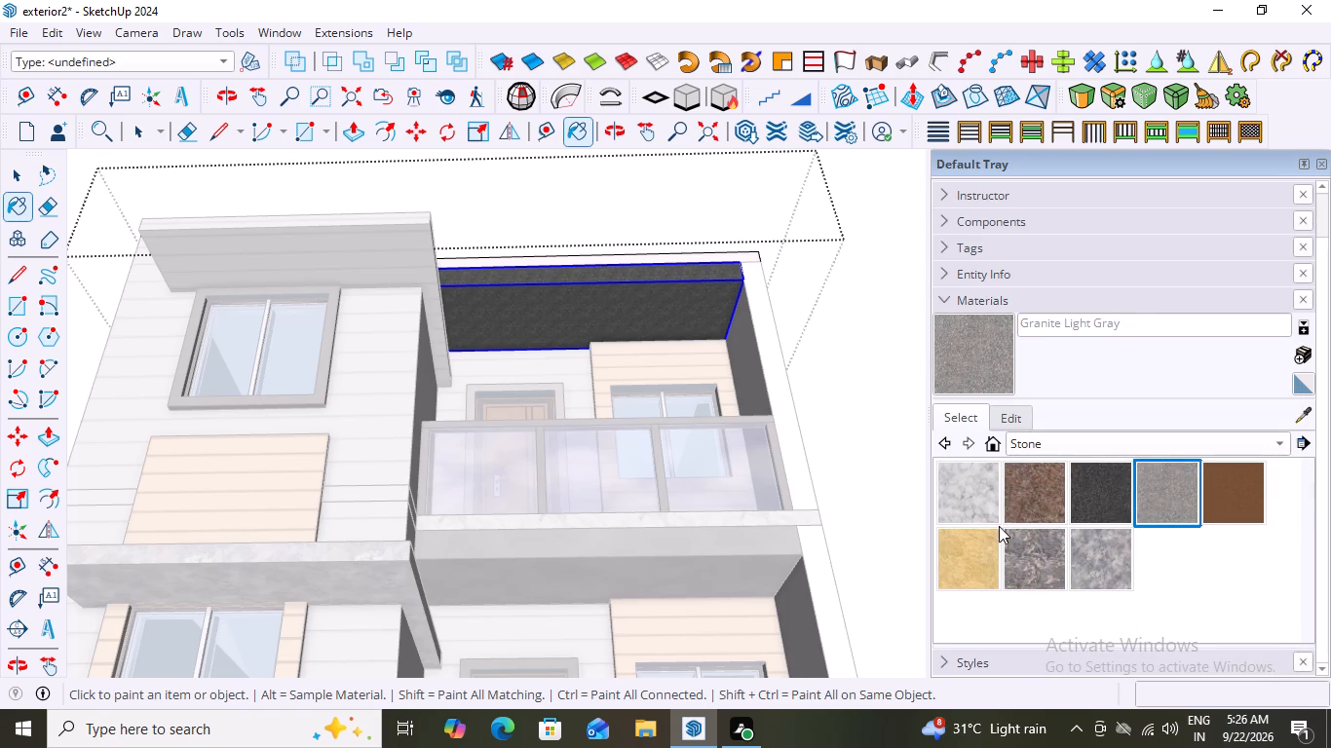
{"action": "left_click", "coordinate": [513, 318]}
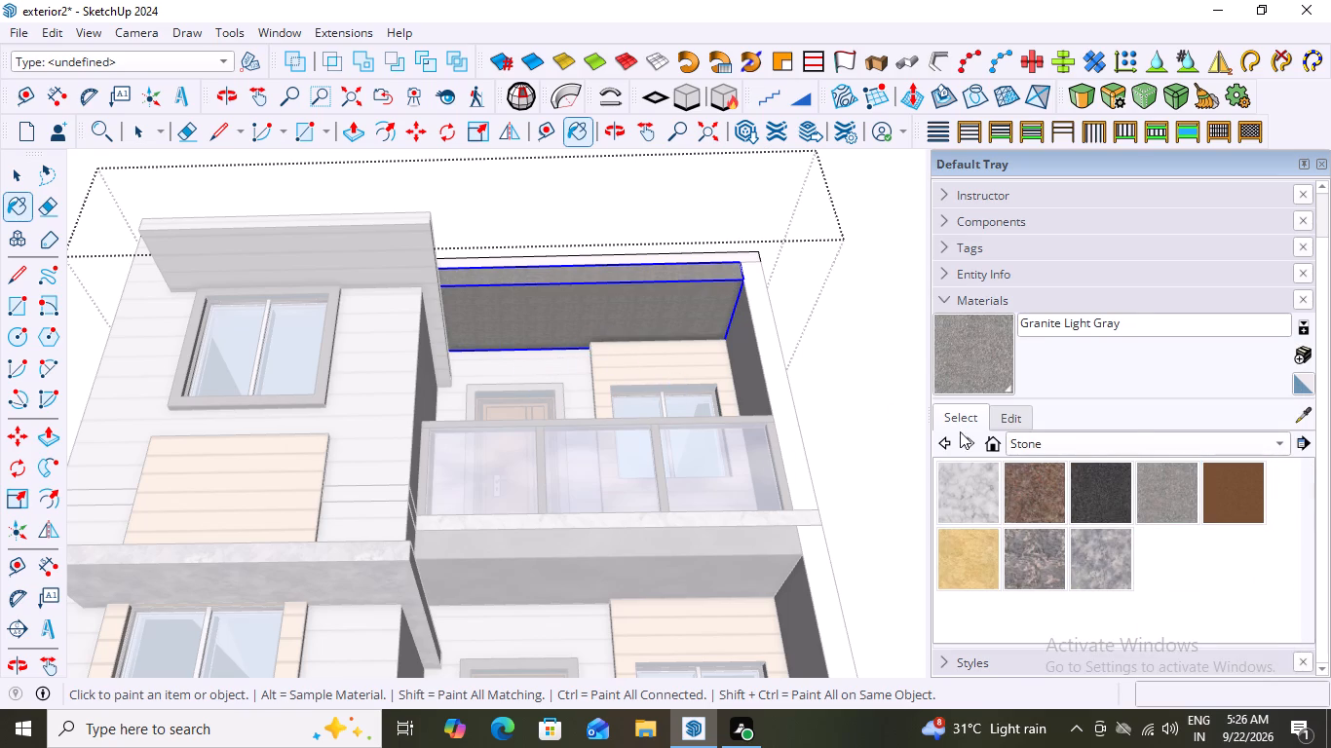
Repaint the dropped block with Suede Dark Gray from the Carpet, Fabrics, Leathers, Textiles and Wallpaper materials, and exit the group.
{"action": "left_click", "coordinate": [1278, 441]}
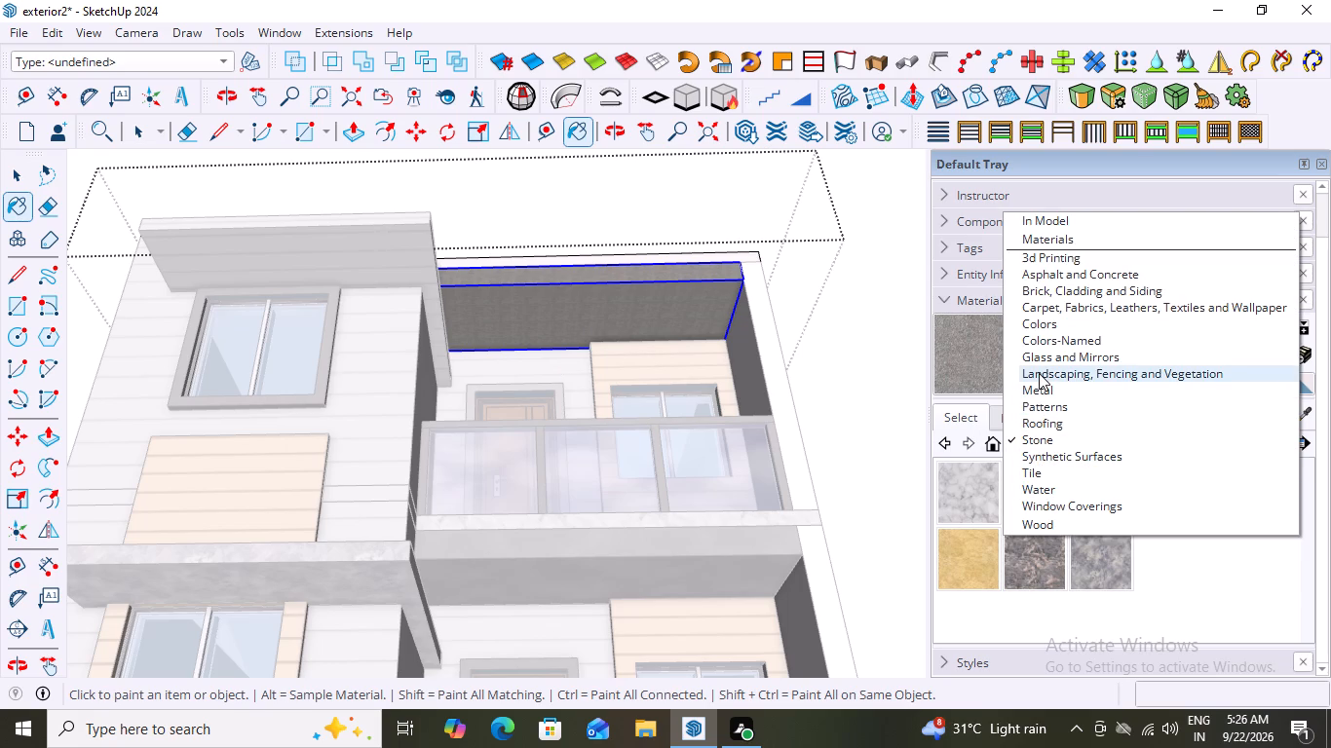
{"action": "left_click", "coordinate": [1034, 290]}
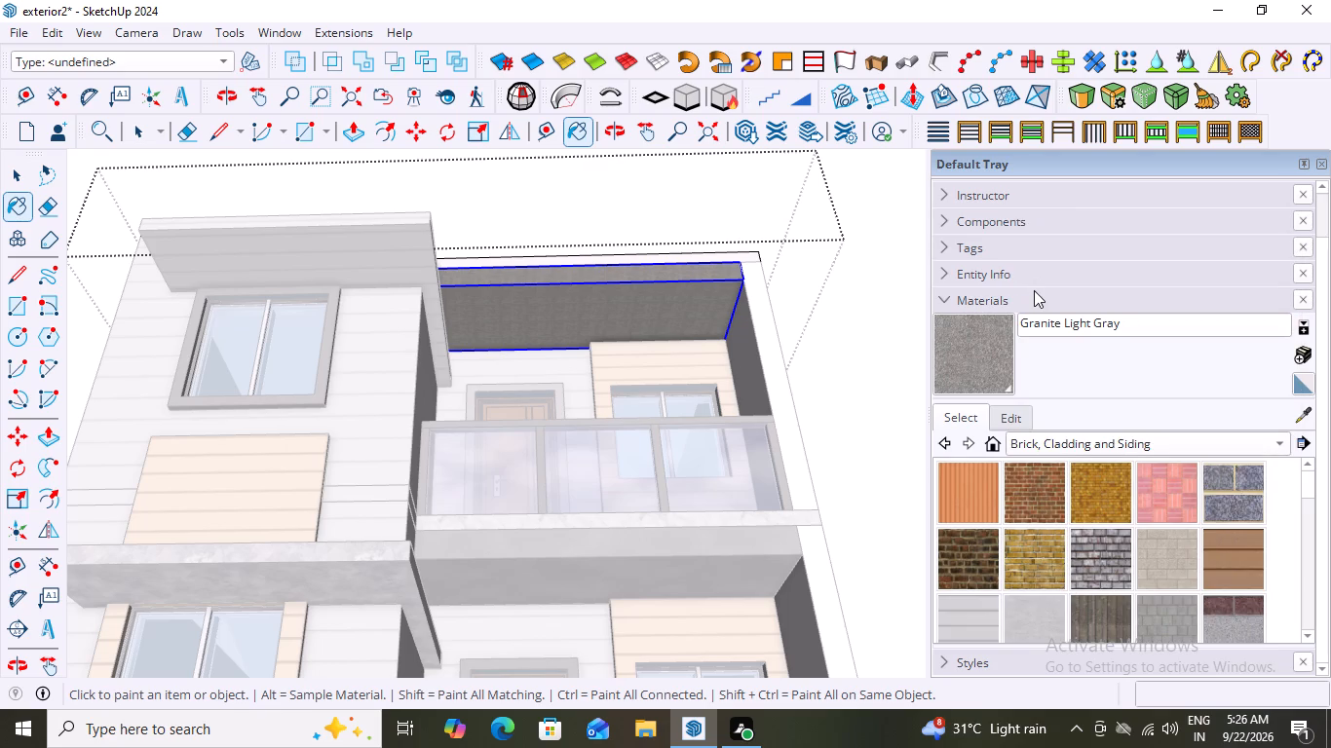
{"action": "scroll", "coordinate": [1092, 598], "scroll_direction": "down", "scroll_amount": 5}
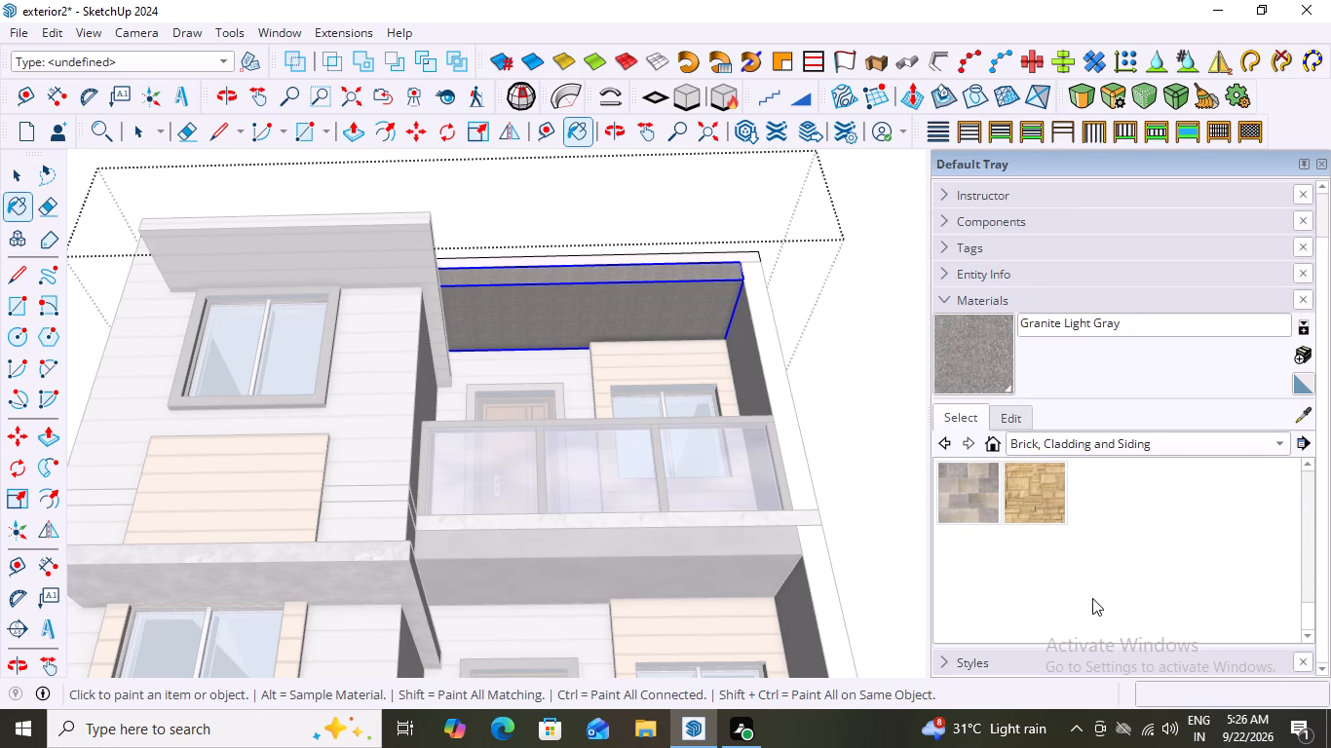
{"action": "left_click", "coordinate": [1276, 440]}
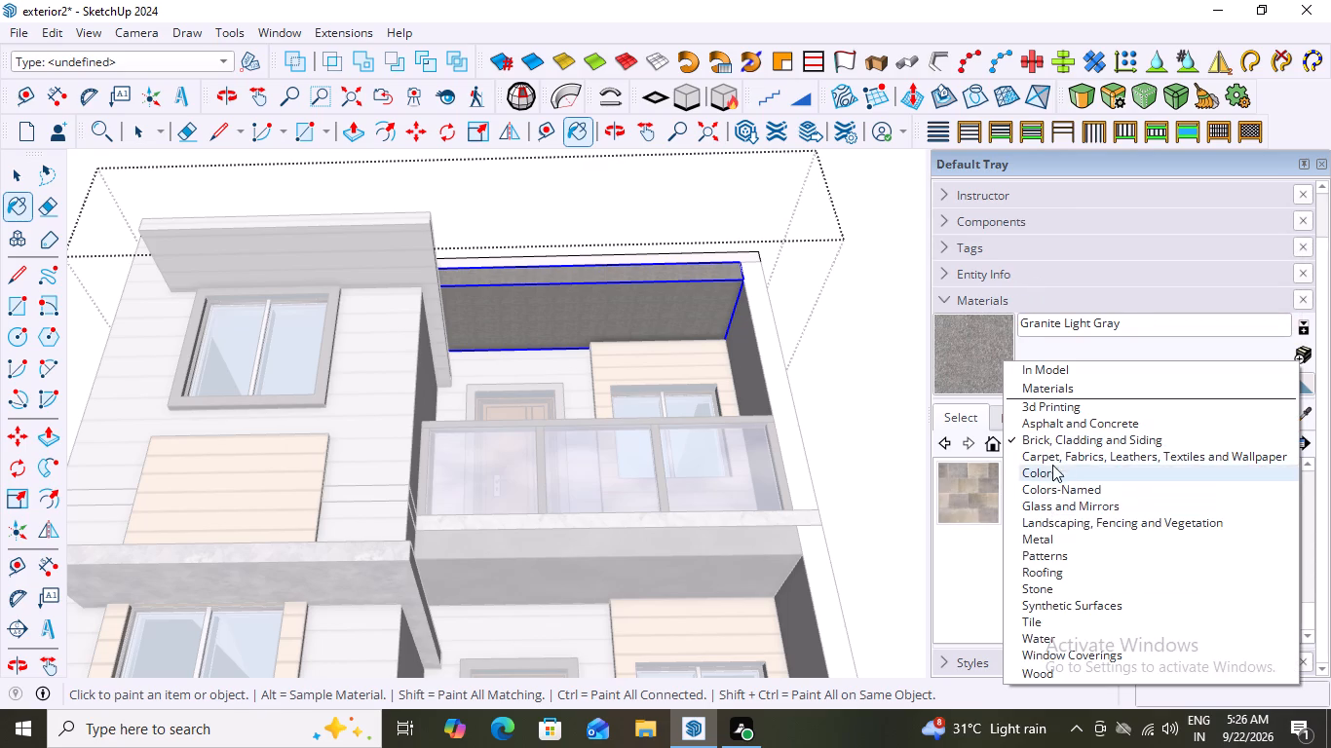
{"action": "left_click", "coordinate": [1056, 455]}
{"action": "scroll", "coordinate": [1130, 520], "scroll_direction": "down", "scroll_amount": 1}
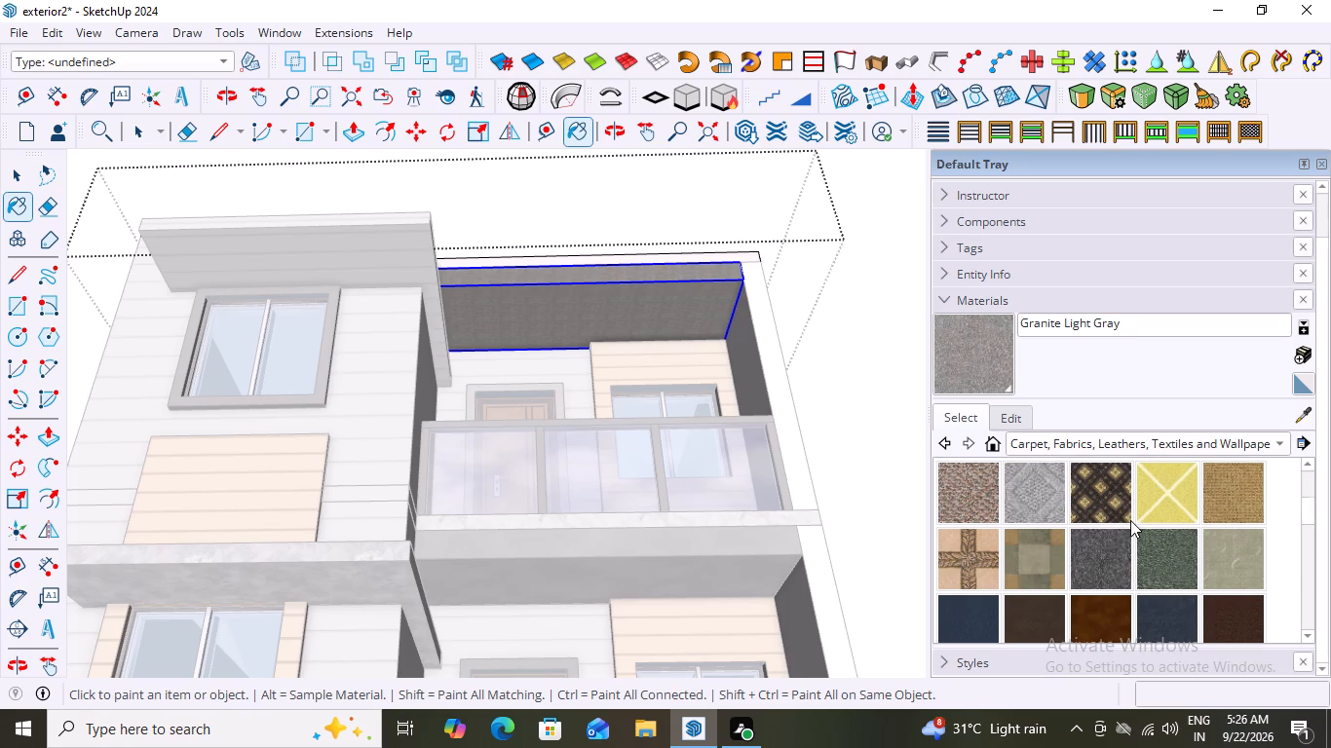
{"action": "scroll", "coordinate": [1130, 520], "scroll_direction": "down", "scroll_amount": 3}
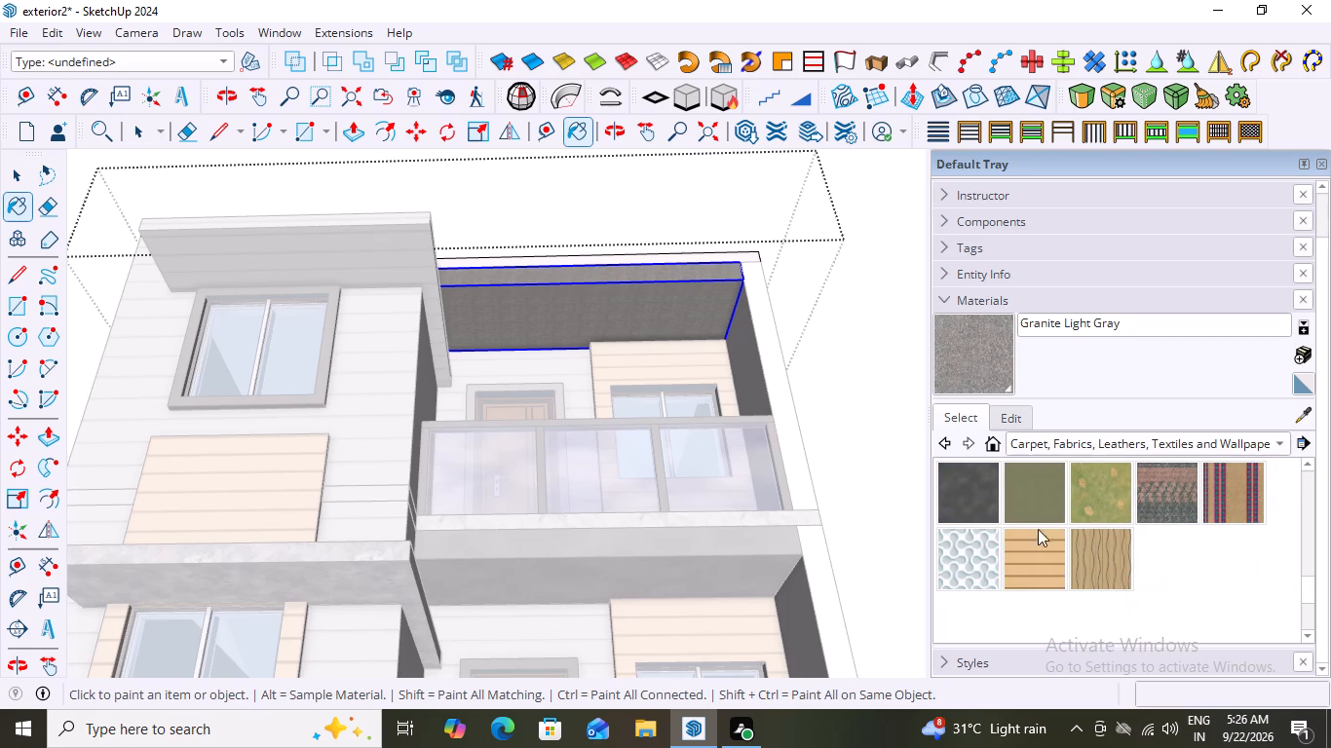
{"action": "left_click", "coordinate": [984, 500]}
{"action": "left_click", "coordinate": [606, 302]}
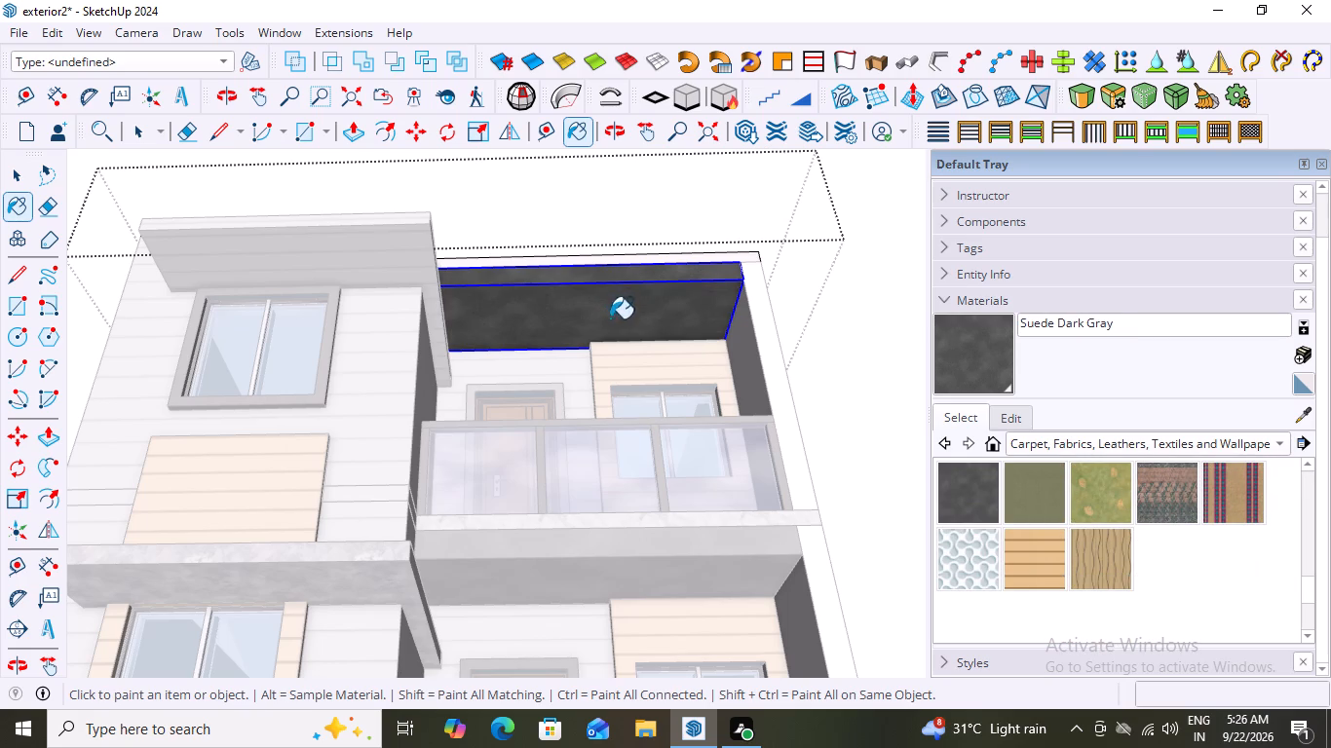
{"action": "key", "text": "space"}
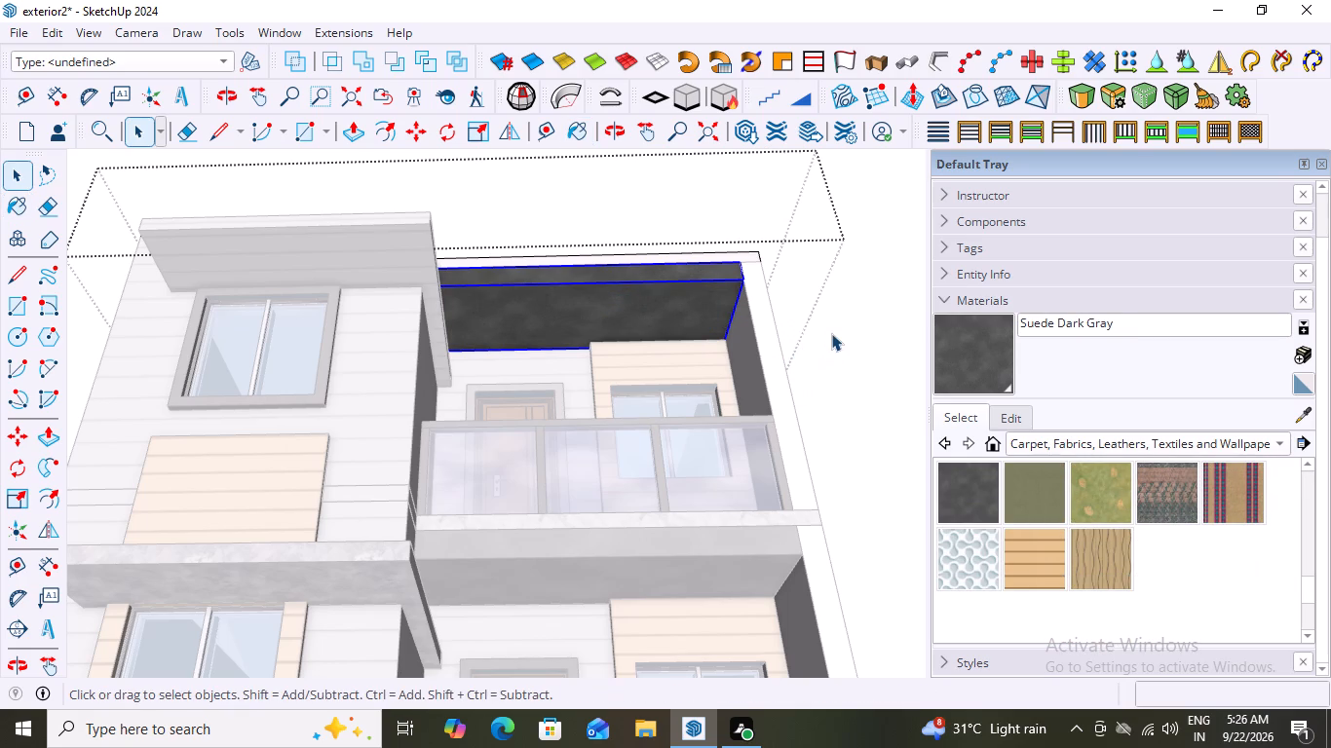
{"action": "left_click", "coordinate": [831, 328]}
Examine the house from the front, side and below, comparing the roof soffit block with the balcony underside.
{"action": "scroll", "coordinate": [827, 191], "scroll_direction": "down", "scroll_amount": 2}
{"action": "middle_click_drag", "start_coordinate": [826, 195], "coordinate": [825, 204]}
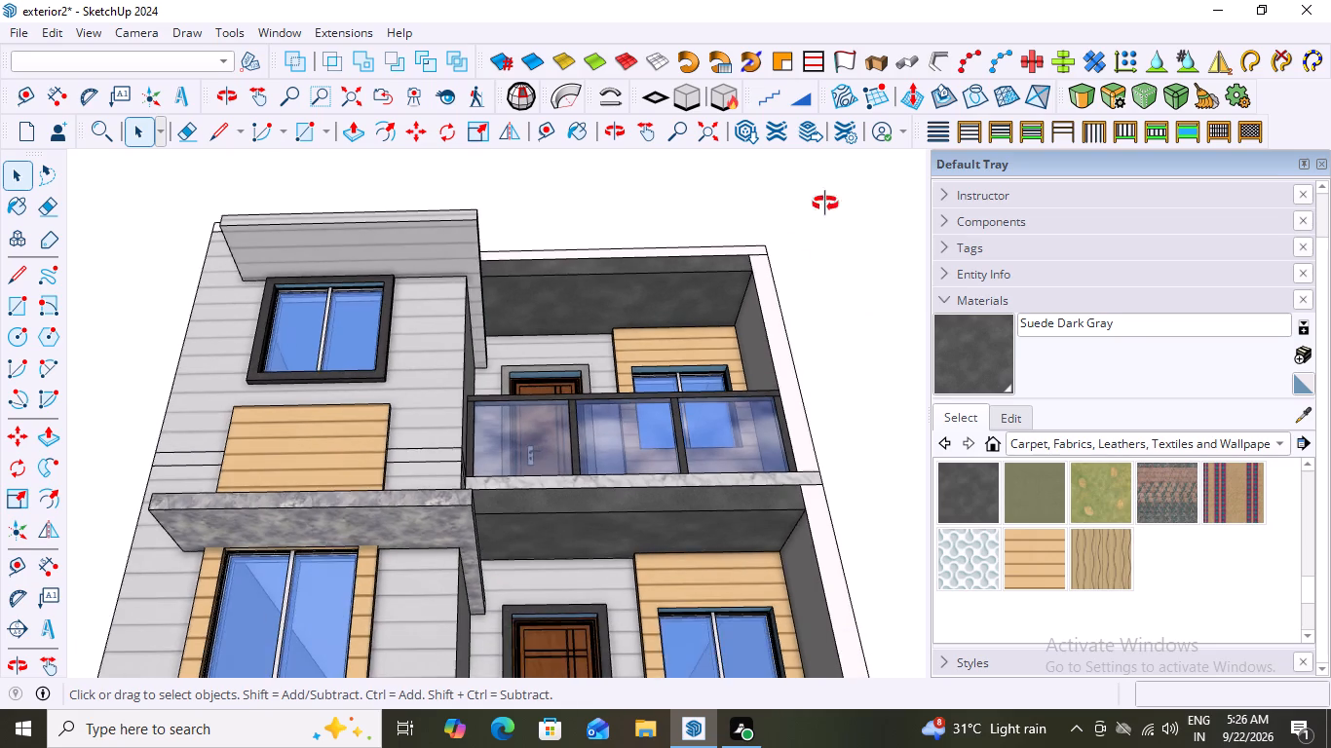
{"action": "middle_click_drag", "start_coordinate": [825, 204], "coordinate": [804, 504]}
{"action": "scroll", "coordinate": [814, 487], "scroll_direction": "down", "scroll_amount": 3}
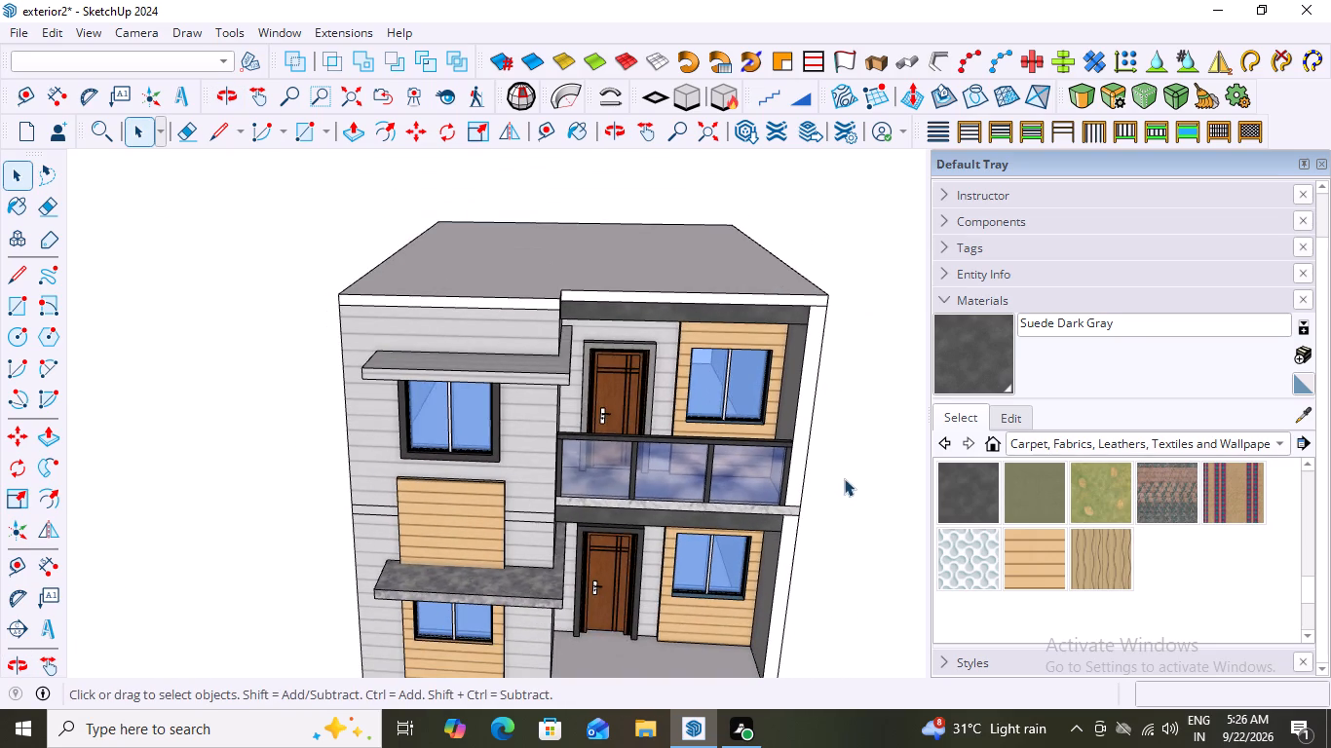
{"action": "middle_click_drag", "start_coordinate": [870, 462], "coordinate": [543, 310]}
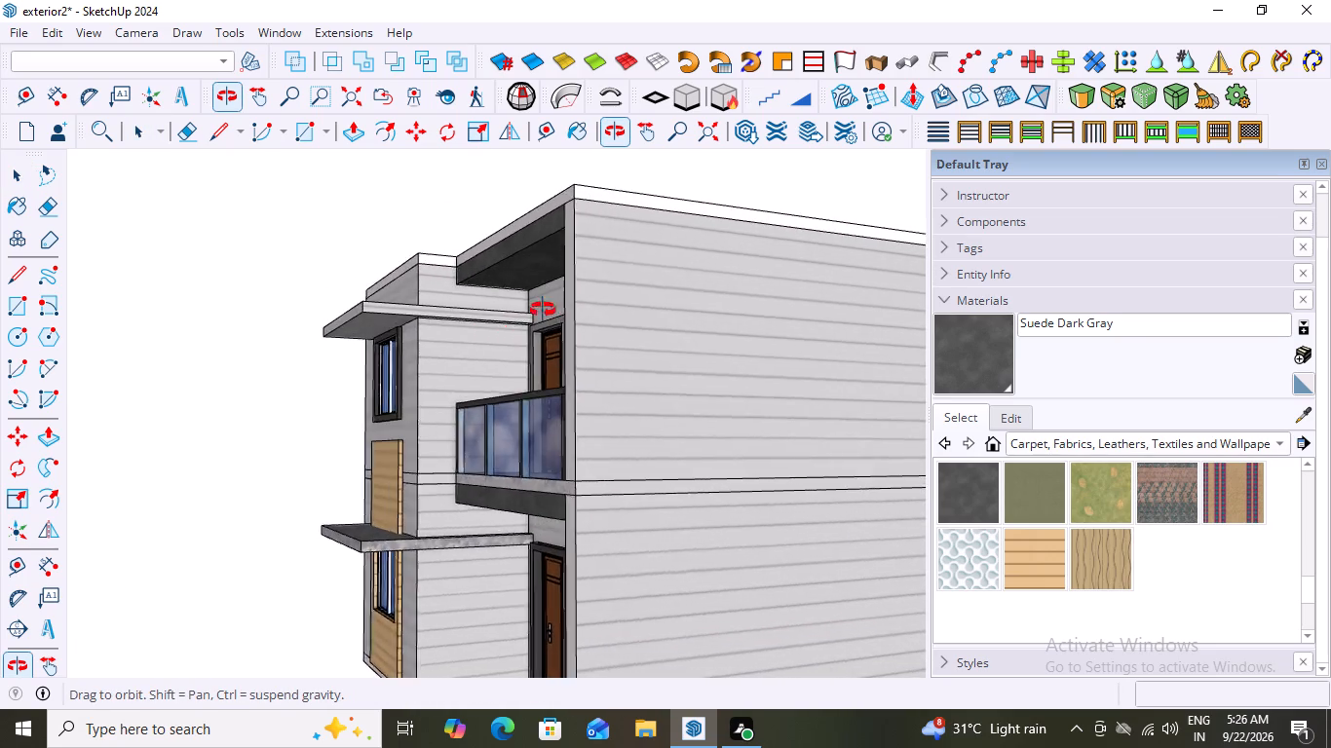
{"action": "middle_click_drag", "start_coordinate": [543, 310], "coordinate": [737, 200]}
{"action": "scroll", "coordinate": [652, 461], "scroll_direction": "up", "scroll_amount": 2}
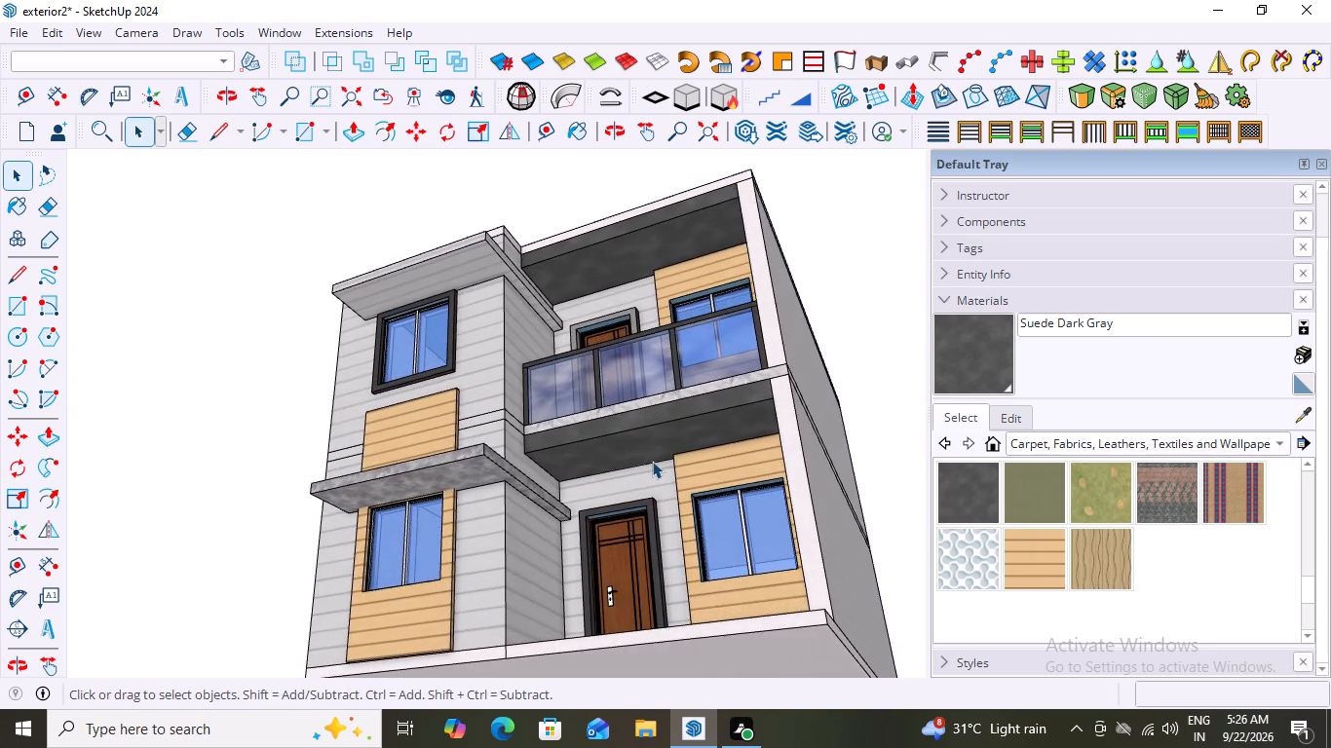
{"action": "scroll", "coordinate": [652, 461], "scroll_direction": "up", "scroll_amount": 8}
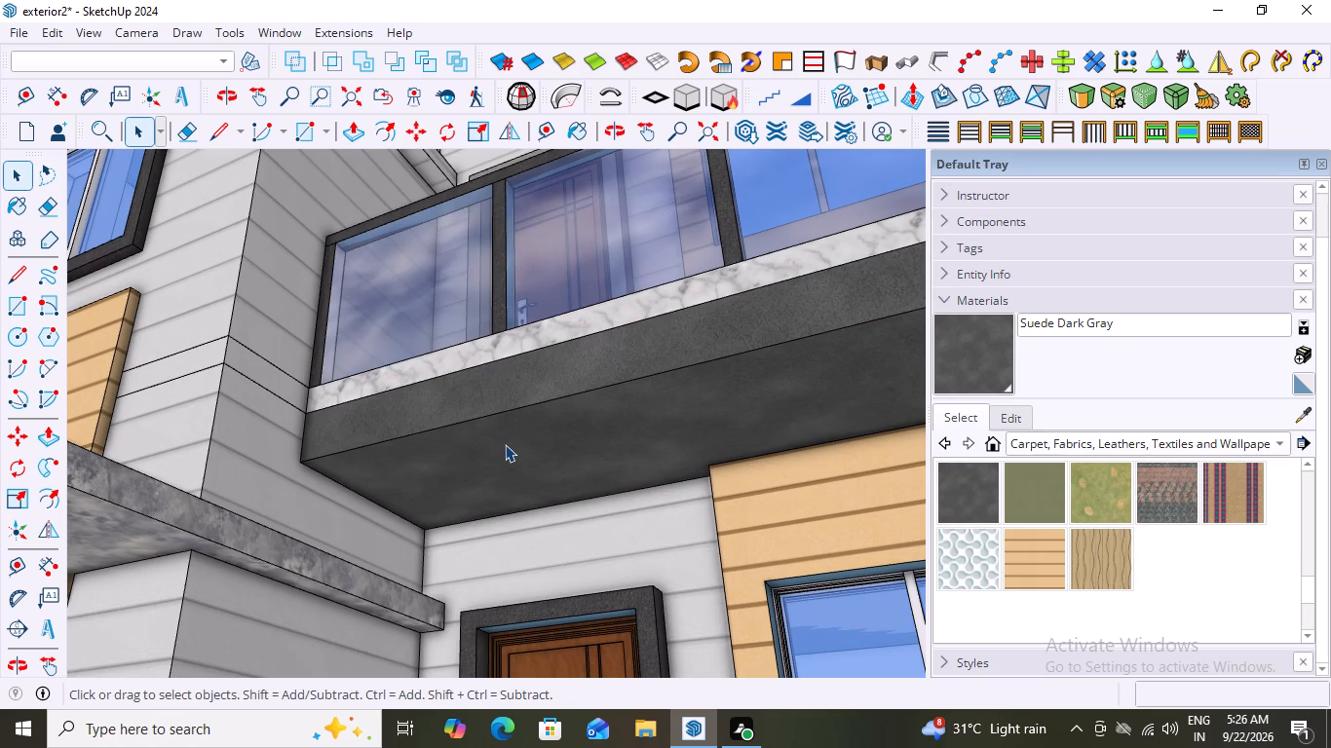
{"action": "left_click", "coordinate": [505, 444]}
{"action": "left_click", "coordinate": [505, 444]}
{"action": "scroll", "coordinate": [505, 444], "scroll_direction": "down", "scroll_amount": 6}
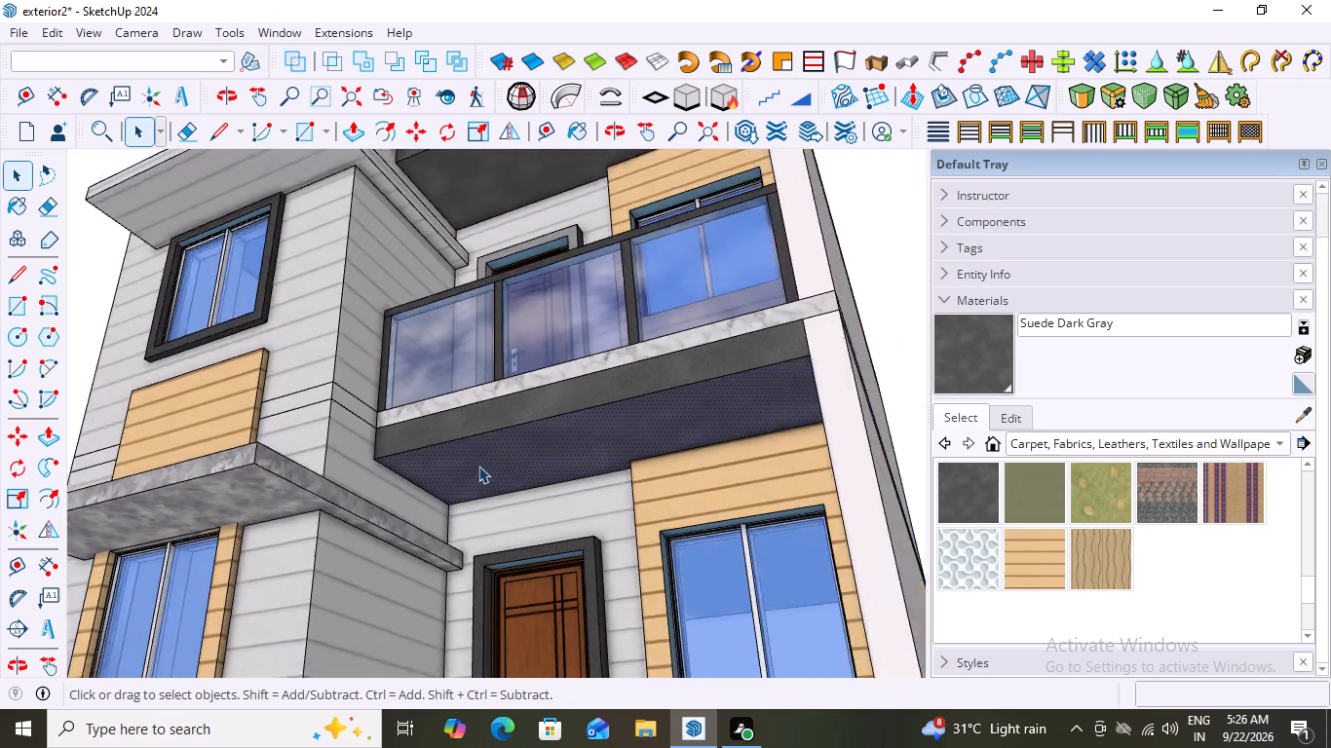
{"action": "scroll", "coordinate": [478, 466], "scroll_direction": "down", "scroll_amount": 5}
{"action": "middle_click_drag", "start_coordinate": [534, 450], "coordinate": [548, 561]}
{"action": "left_click", "coordinate": [850, 232]}
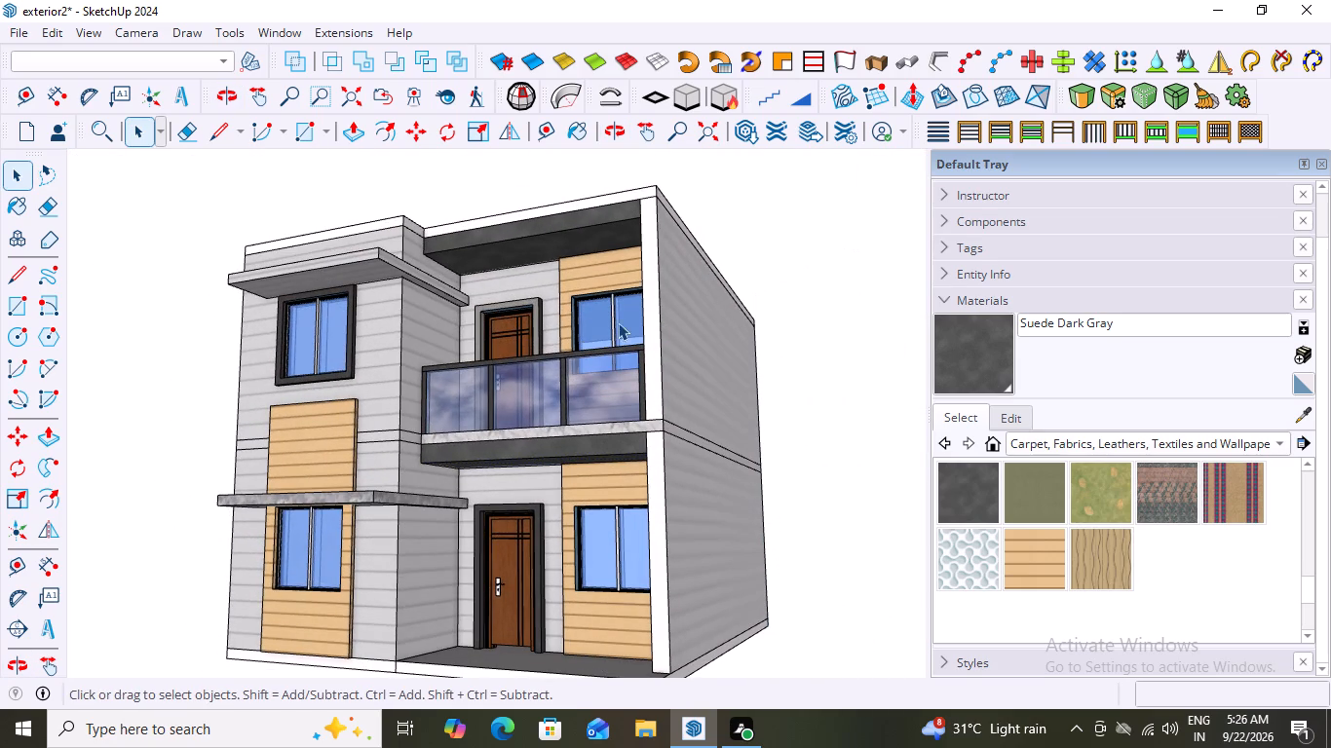
{"action": "middle_click", "coordinate": [375, 390]}
{"action": "middle_click_drag", "start_coordinate": [591, 381], "coordinate": [766, 531]}
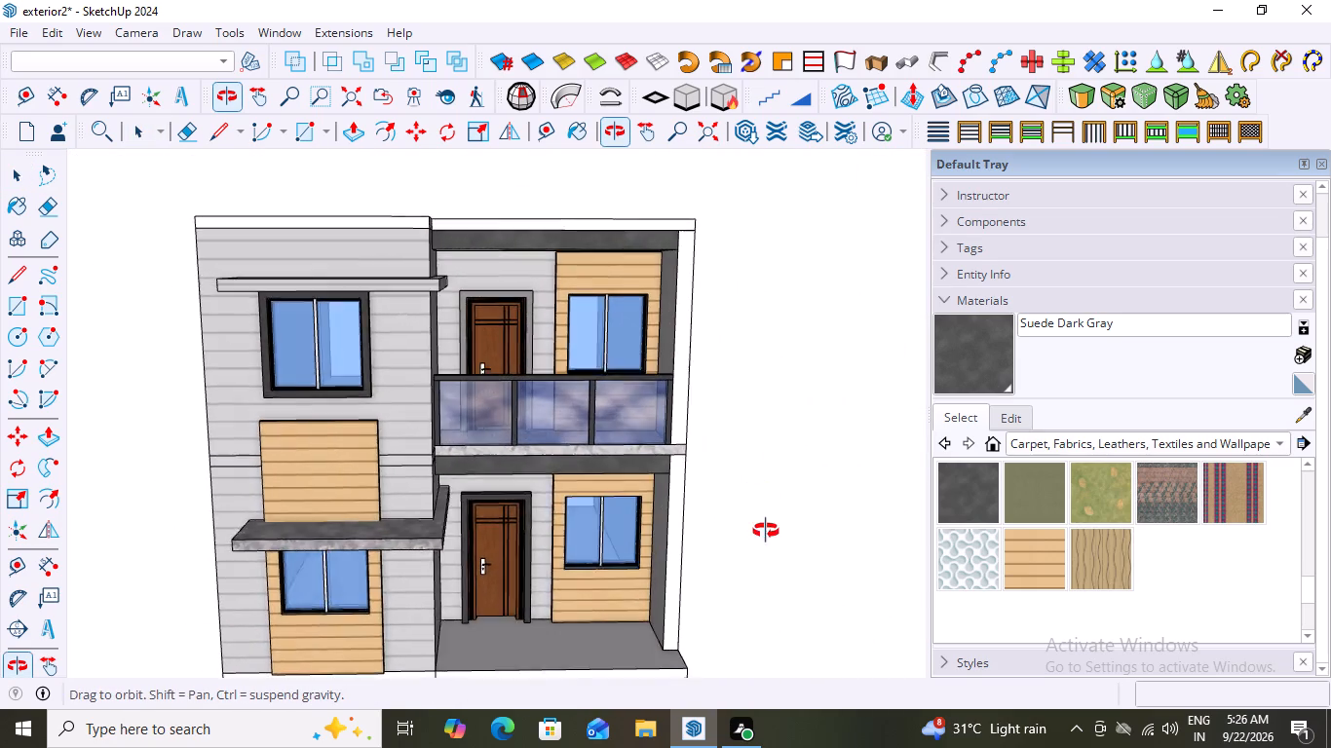
Examine the house from the front, above and the side, checking the roof slab, soffit block, balcony and window canopies.
{"action": "middle_click_drag", "start_coordinate": [766, 531], "coordinate": [766, 548]}
{"action": "key", "text": "space"}
{"action": "left_click", "coordinate": [767, 202]}
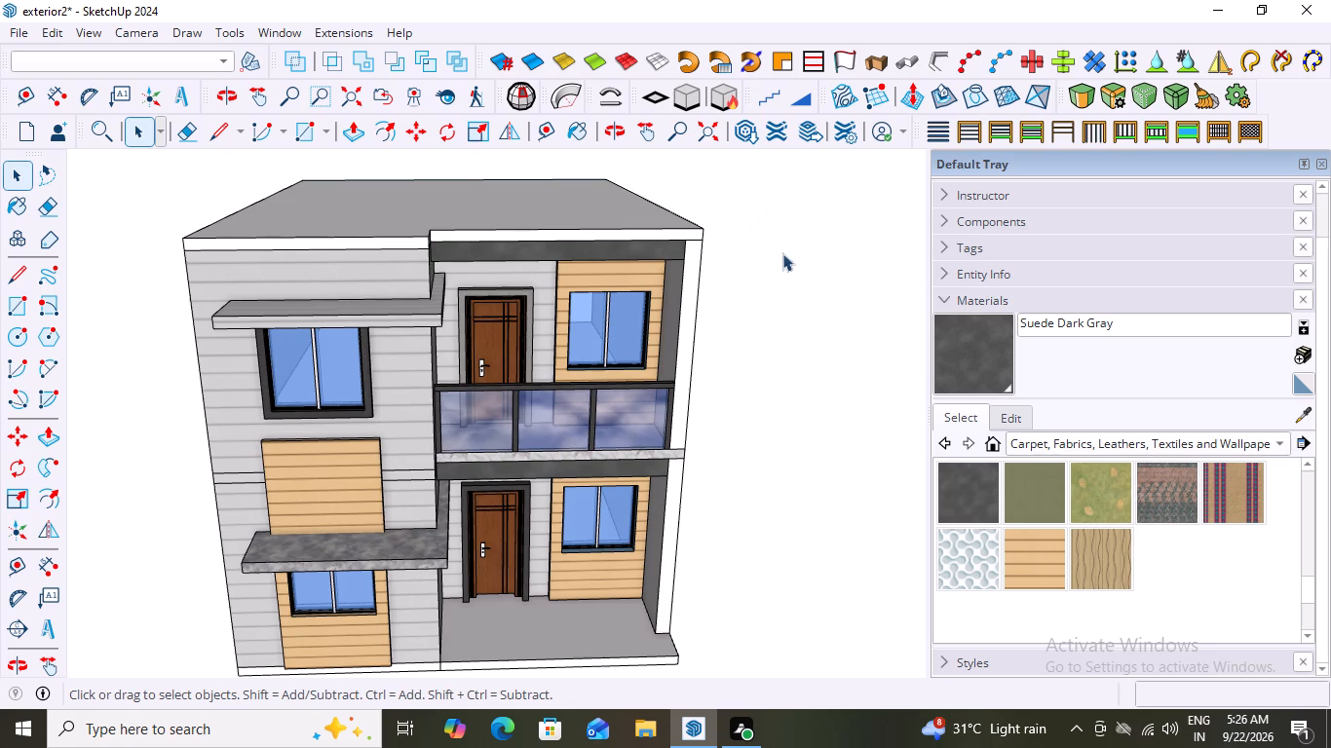
{"action": "middle_click_drag", "start_coordinate": [765, 247], "coordinate": [745, 188]}
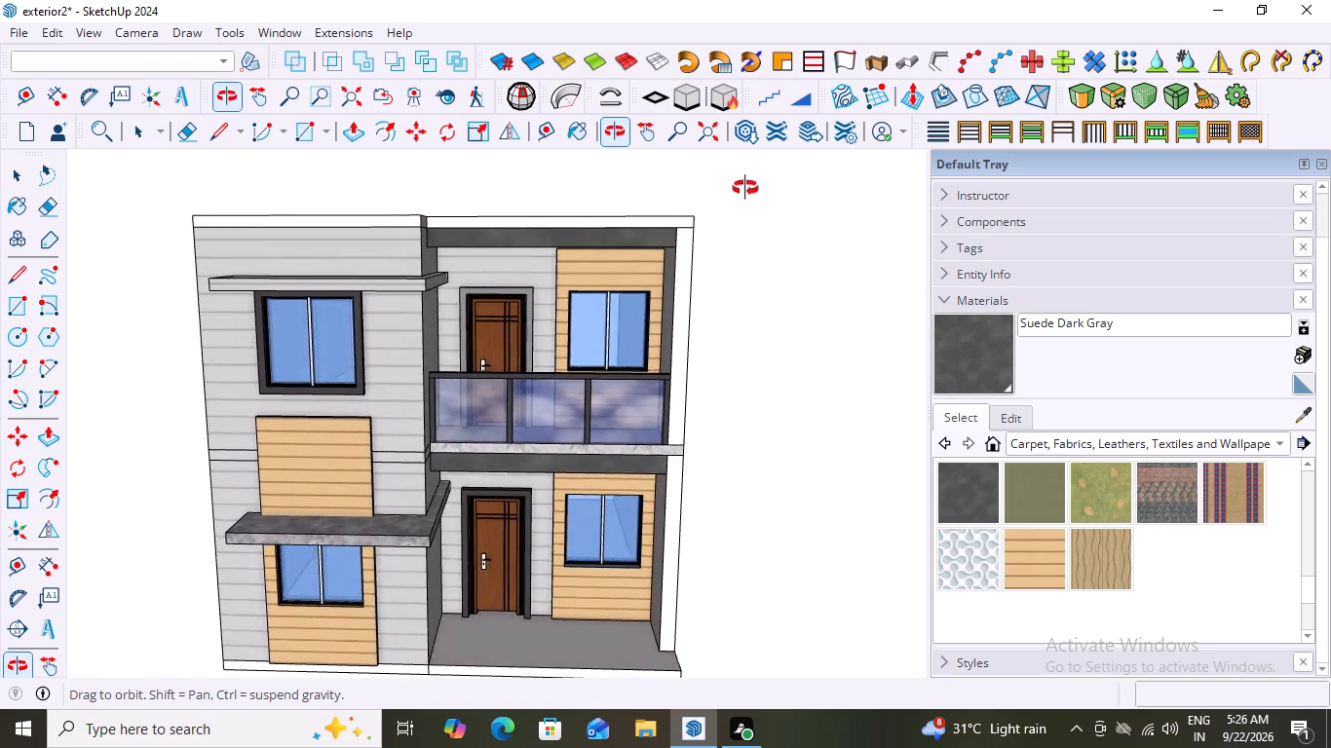
{"action": "middle_click_drag", "start_coordinate": [745, 188], "coordinate": [760, 198]}
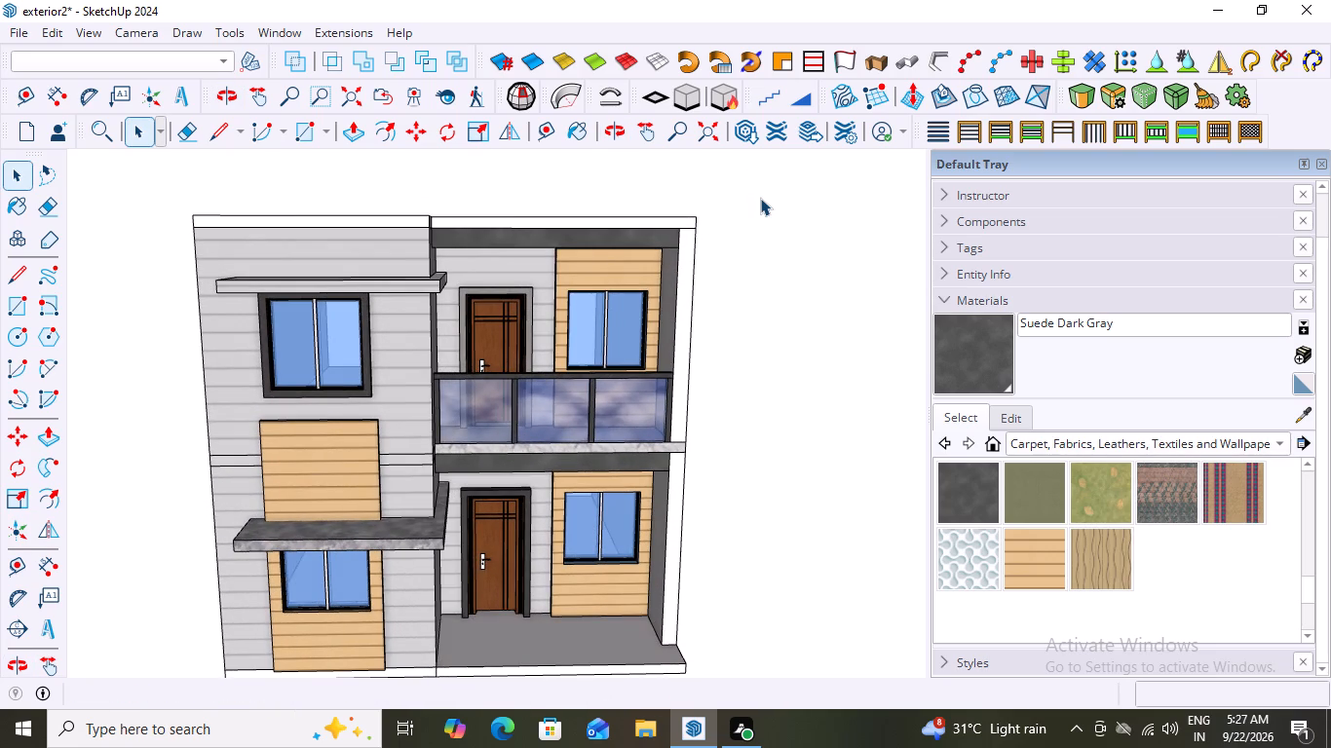
{"action": "scroll", "coordinate": [745, 358], "scroll_direction": "down", "scroll_amount": 1}
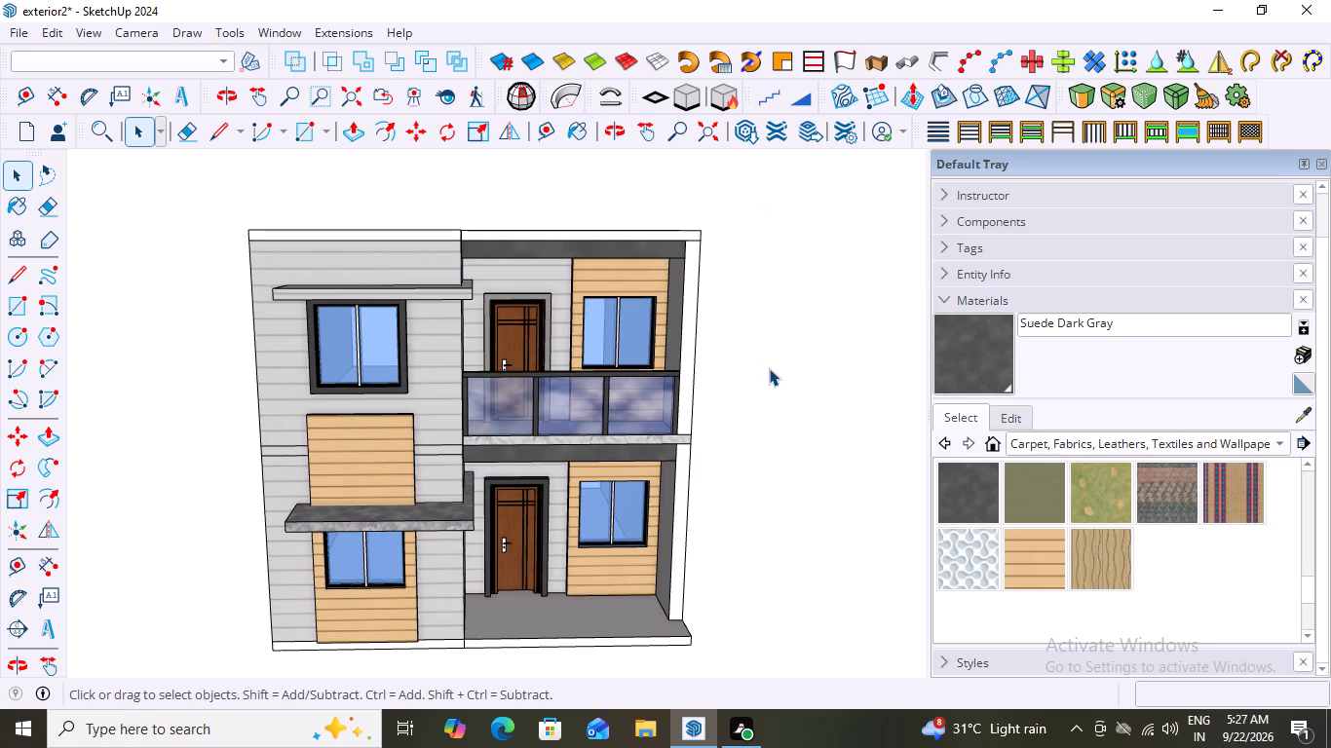
{"action": "middle_click_drag", "start_coordinate": [737, 284], "coordinate": [576, 302]}
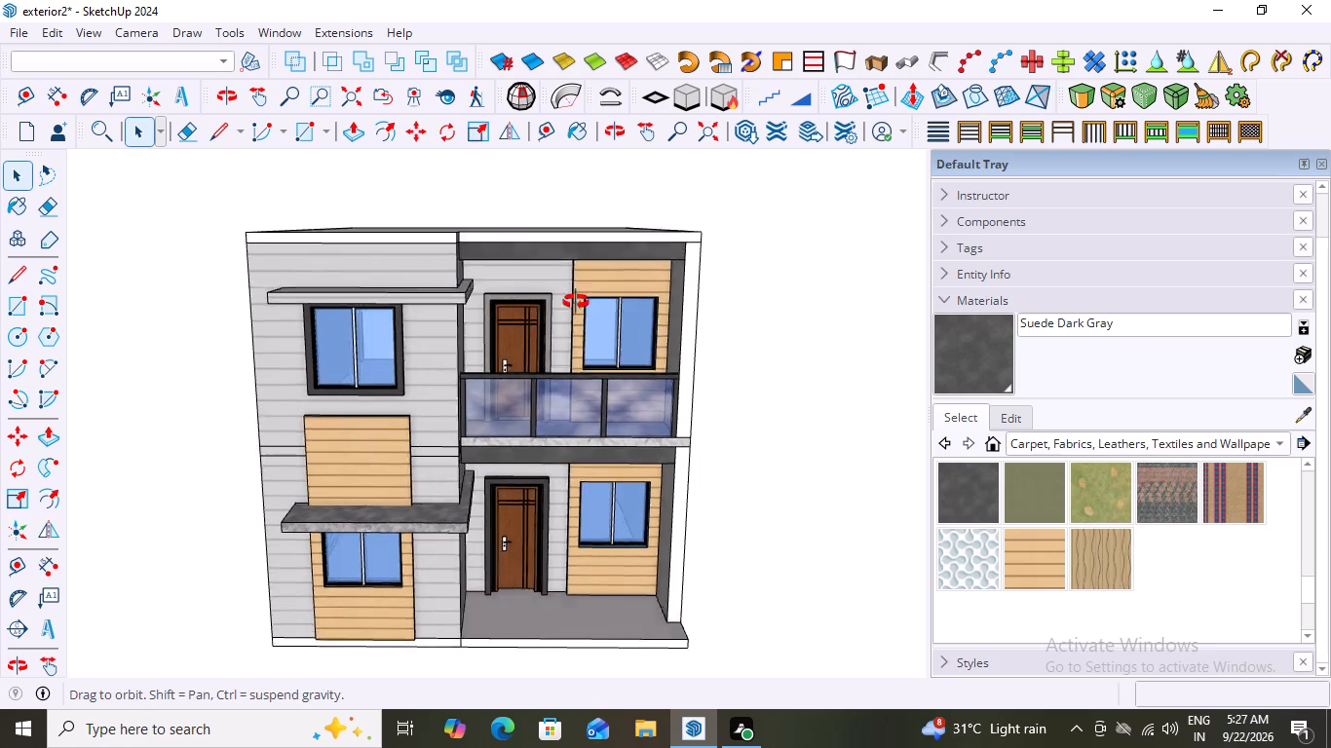
{"action": "middle_click_drag", "start_coordinate": [576, 302], "coordinate": [678, 188]}
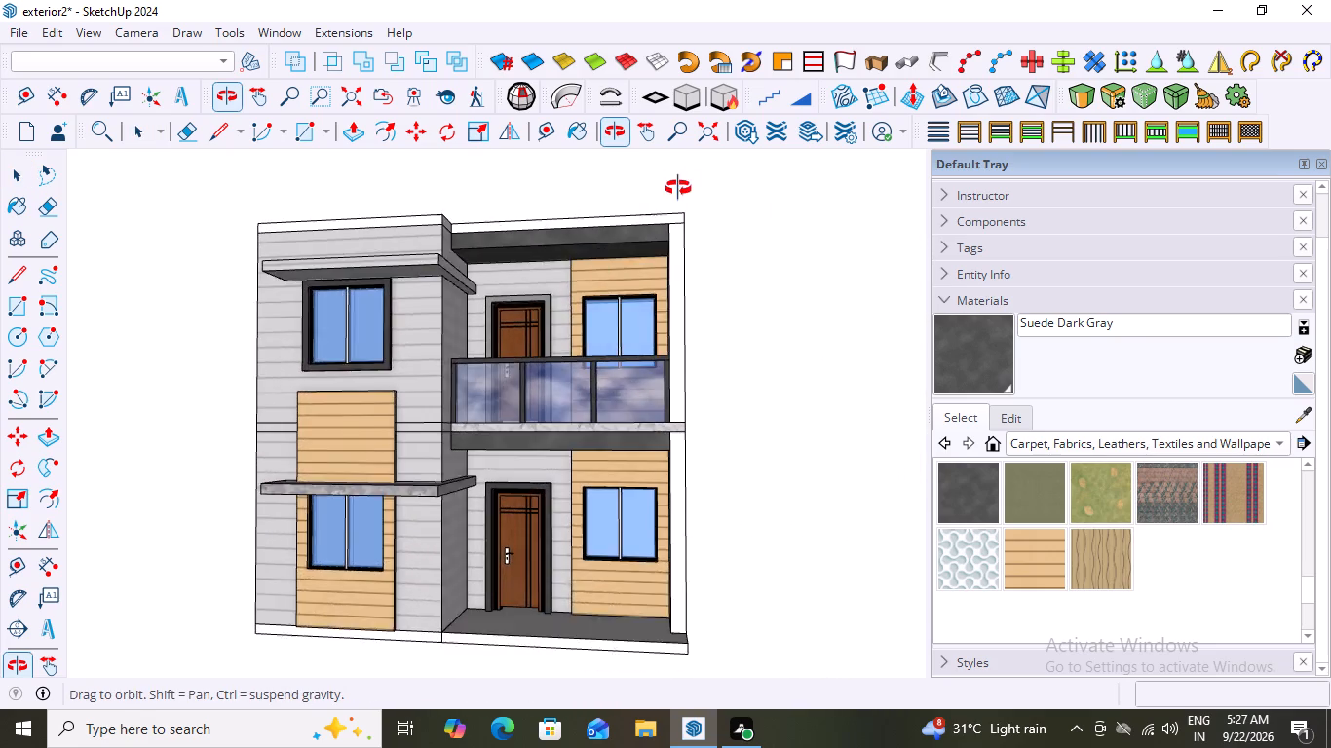
{"action": "middle_click_drag", "start_coordinate": [678, 188], "coordinate": [652, 464]}
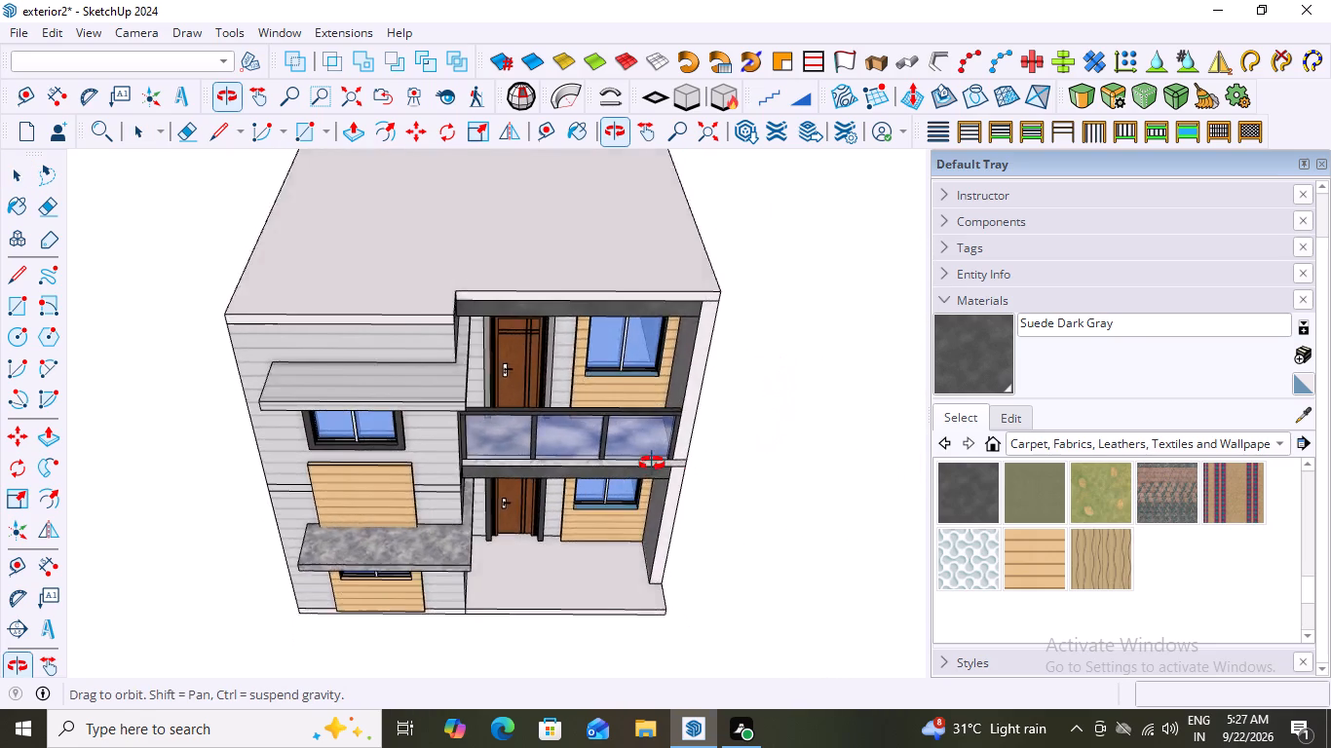
{"action": "middle_click_drag", "start_coordinate": [652, 464], "coordinate": [805, 284]}
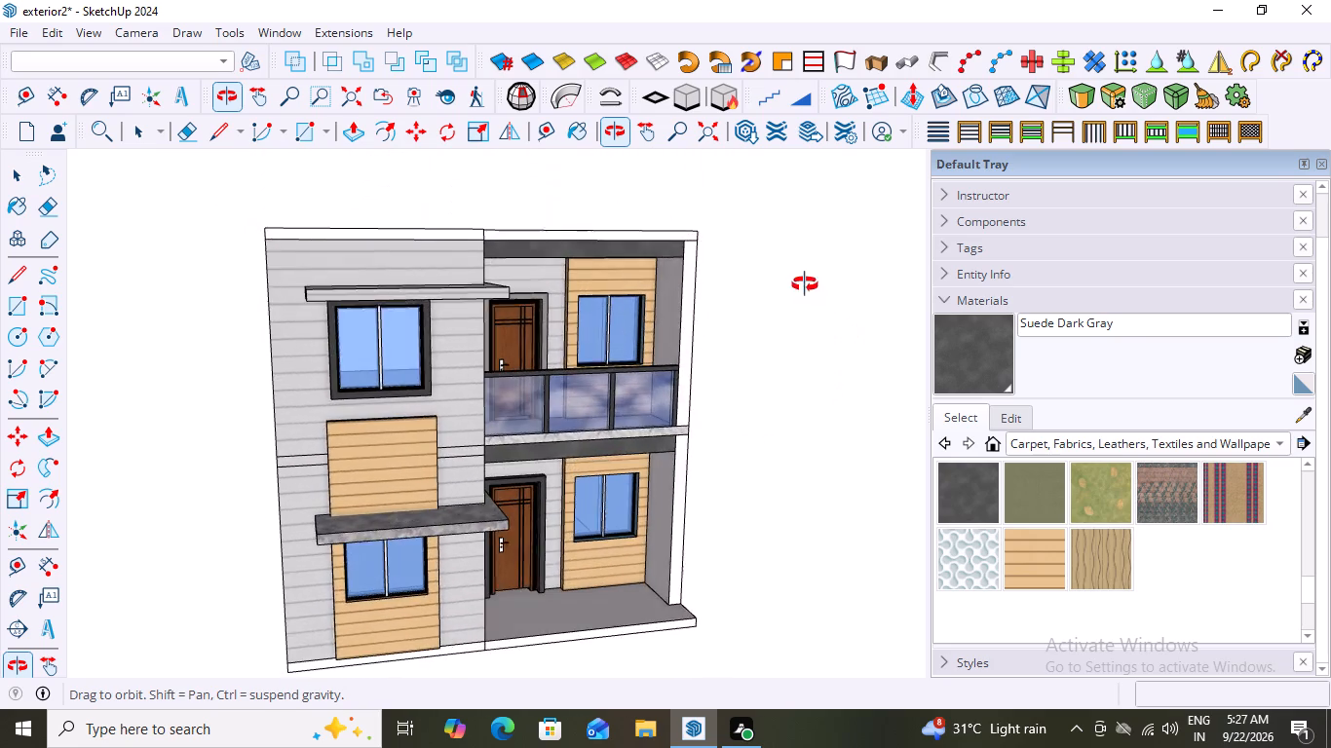
{"action": "middle_click_drag", "start_coordinate": [805, 284], "coordinate": [433, 356]}
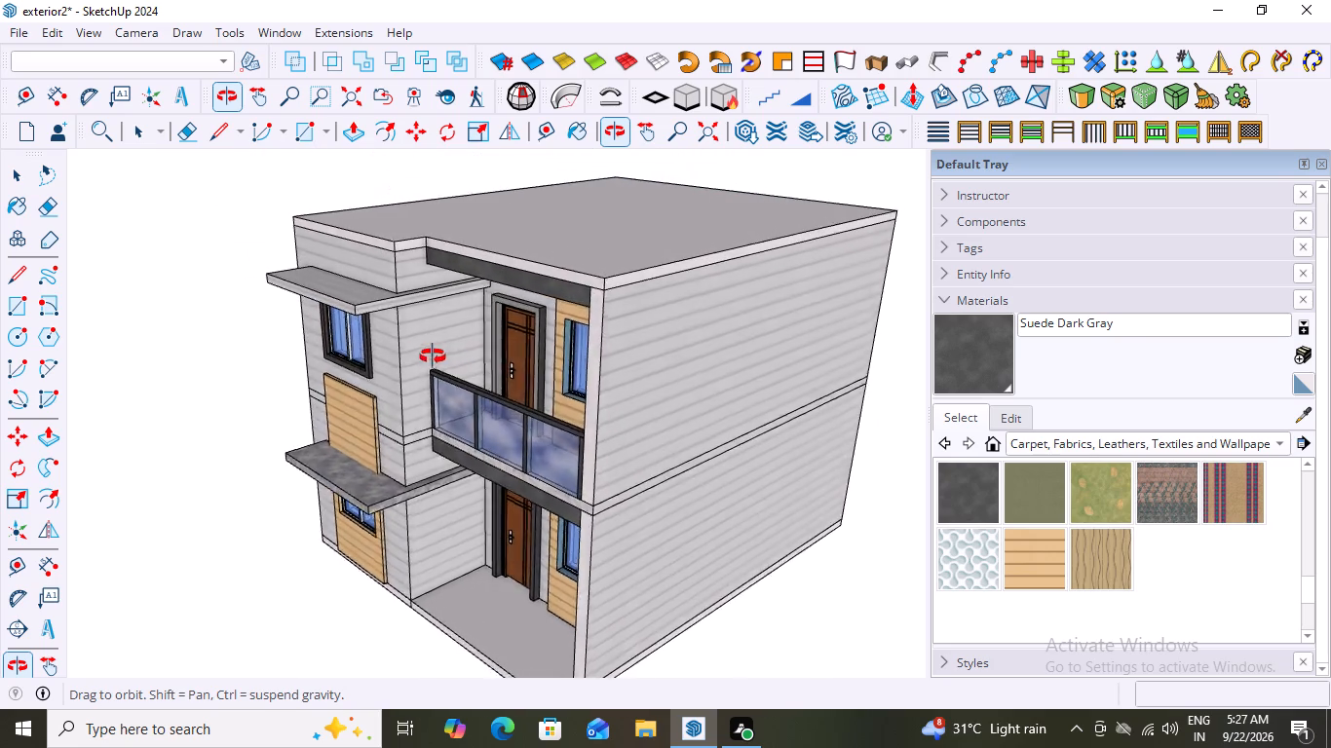
{"action": "middle_click_drag", "start_coordinate": [433, 356], "coordinate": [368, 361]}
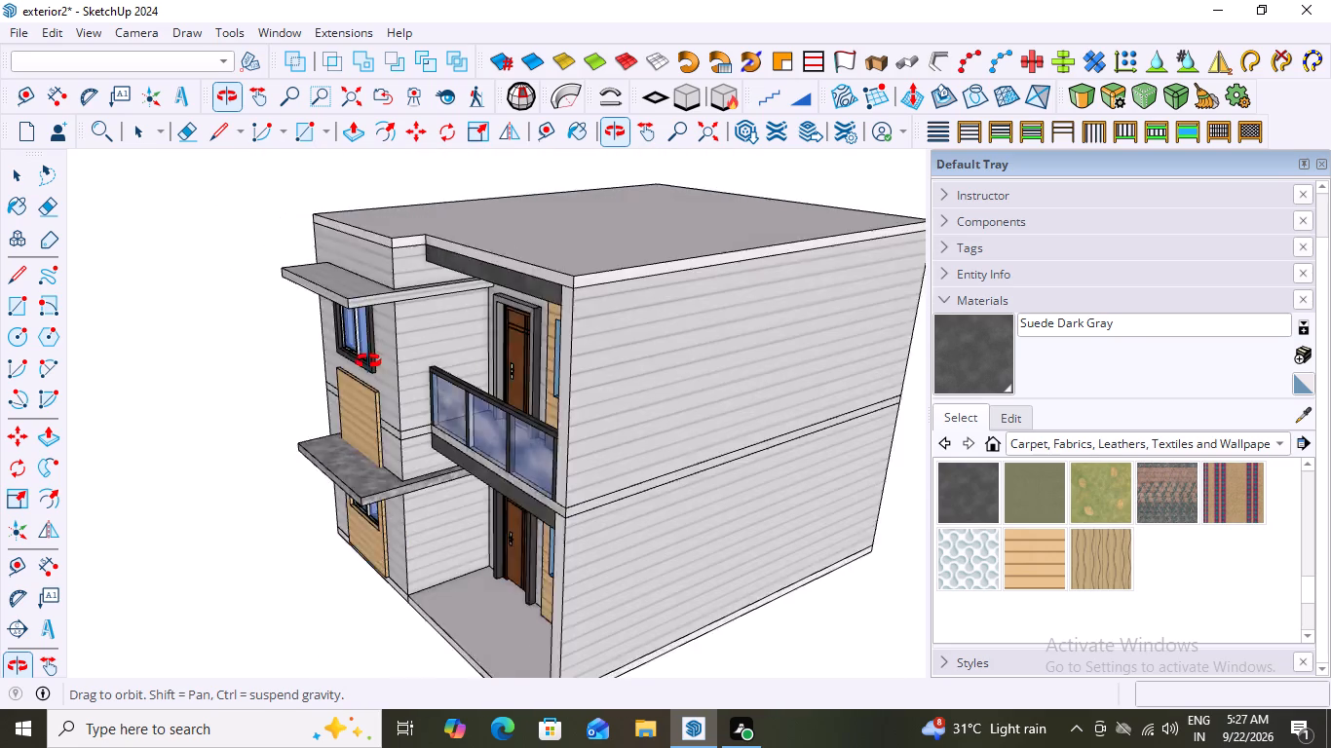
{"action": "middle_click_drag", "start_coordinate": [368, 361], "coordinate": [387, 274]}
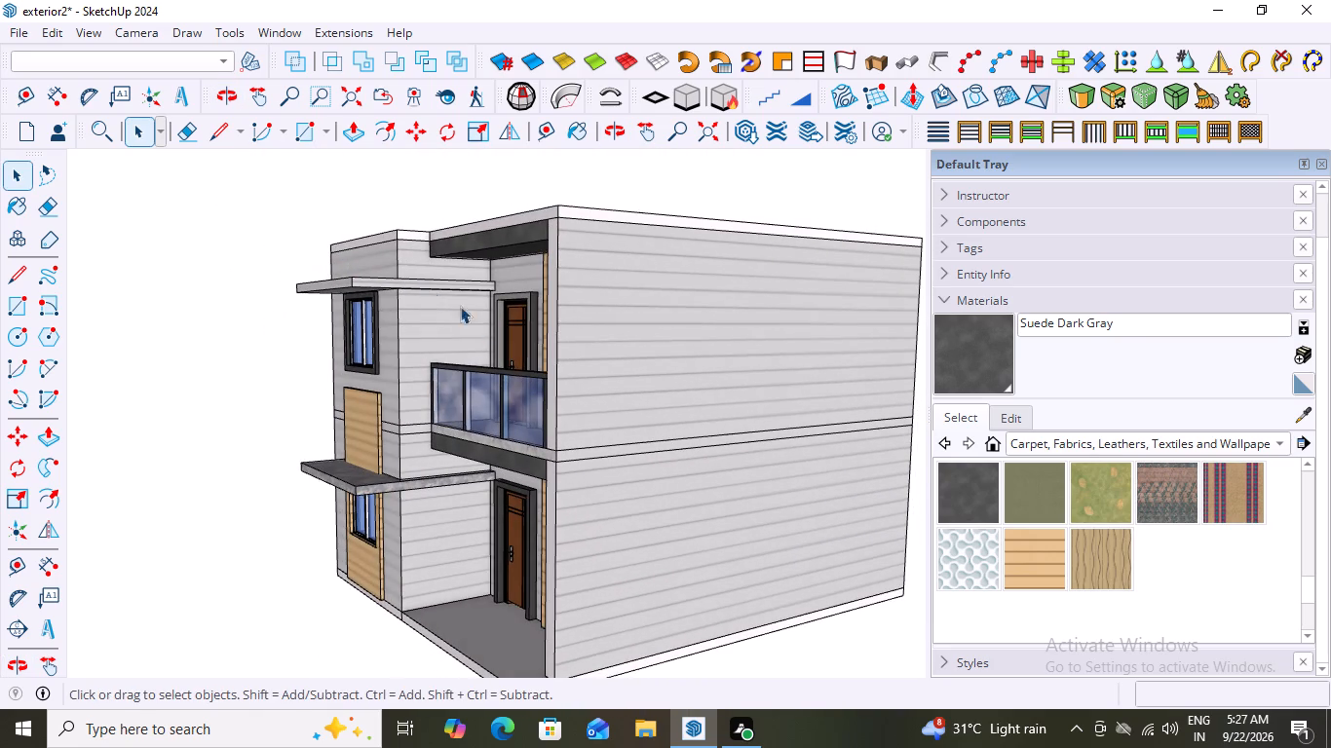
{"action": "scroll", "coordinate": [546, 476], "scroll_direction": "up", "scroll_amount": 2}
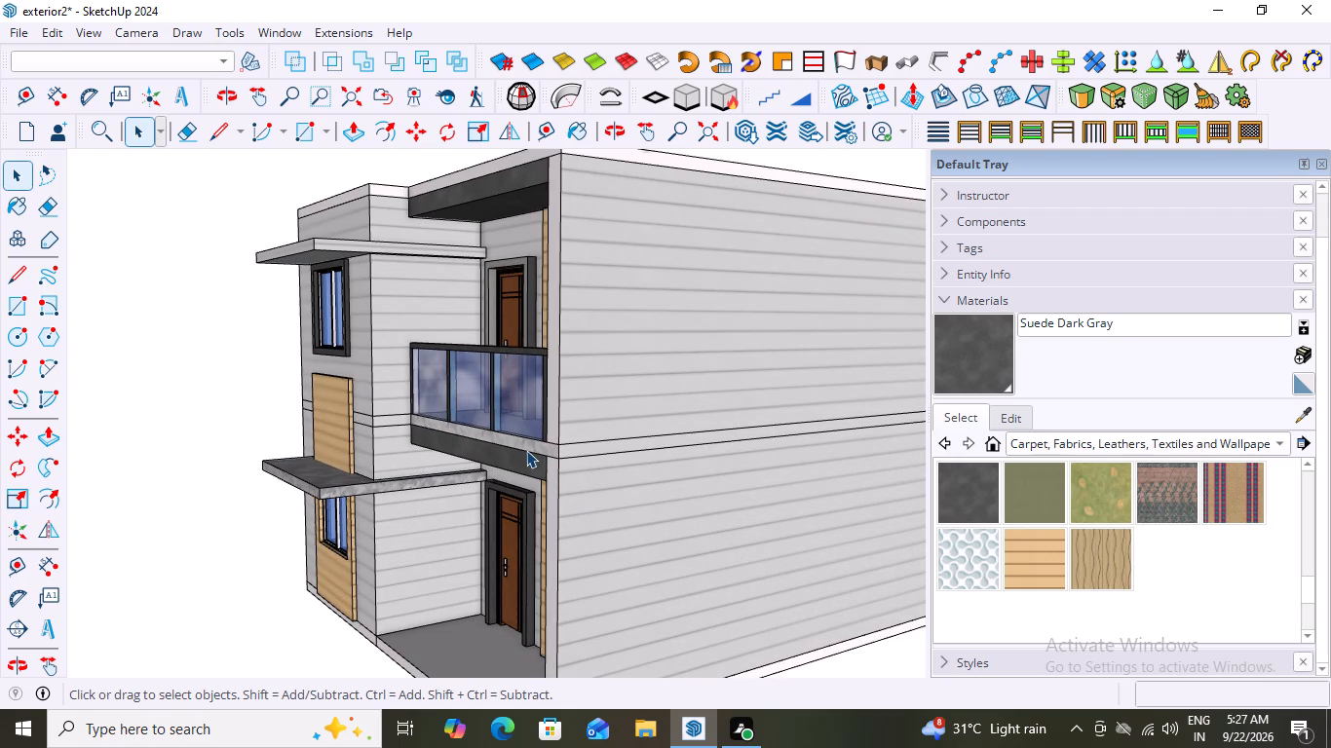
{"action": "scroll", "coordinate": [526, 450], "scroll_direction": "down", "scroll_amount": 12}
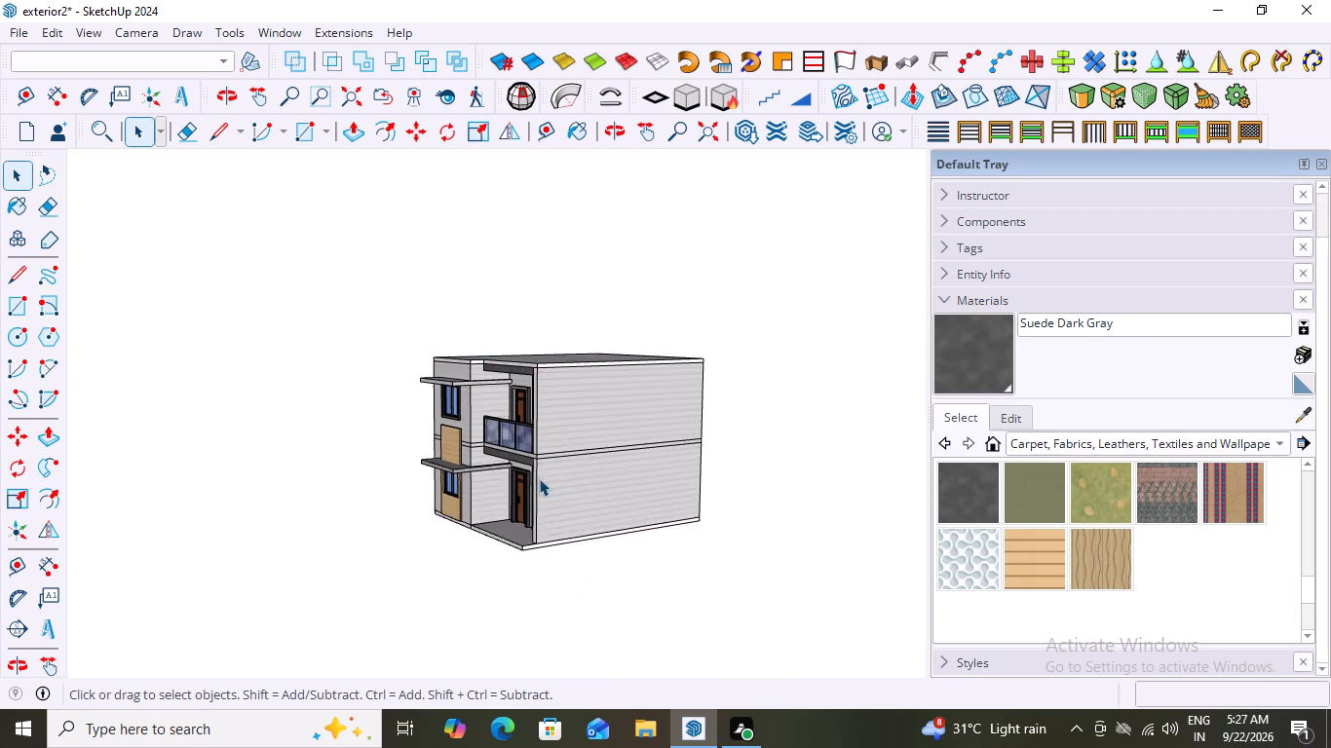
{"action": "middle_click_drag", "start_coordinate": [539, 478], "coordinate": [807, 477]}
{"action": "scroll", "coordinate": [447, 378], "scroll_direction": "up", "scroll_amount": 5}
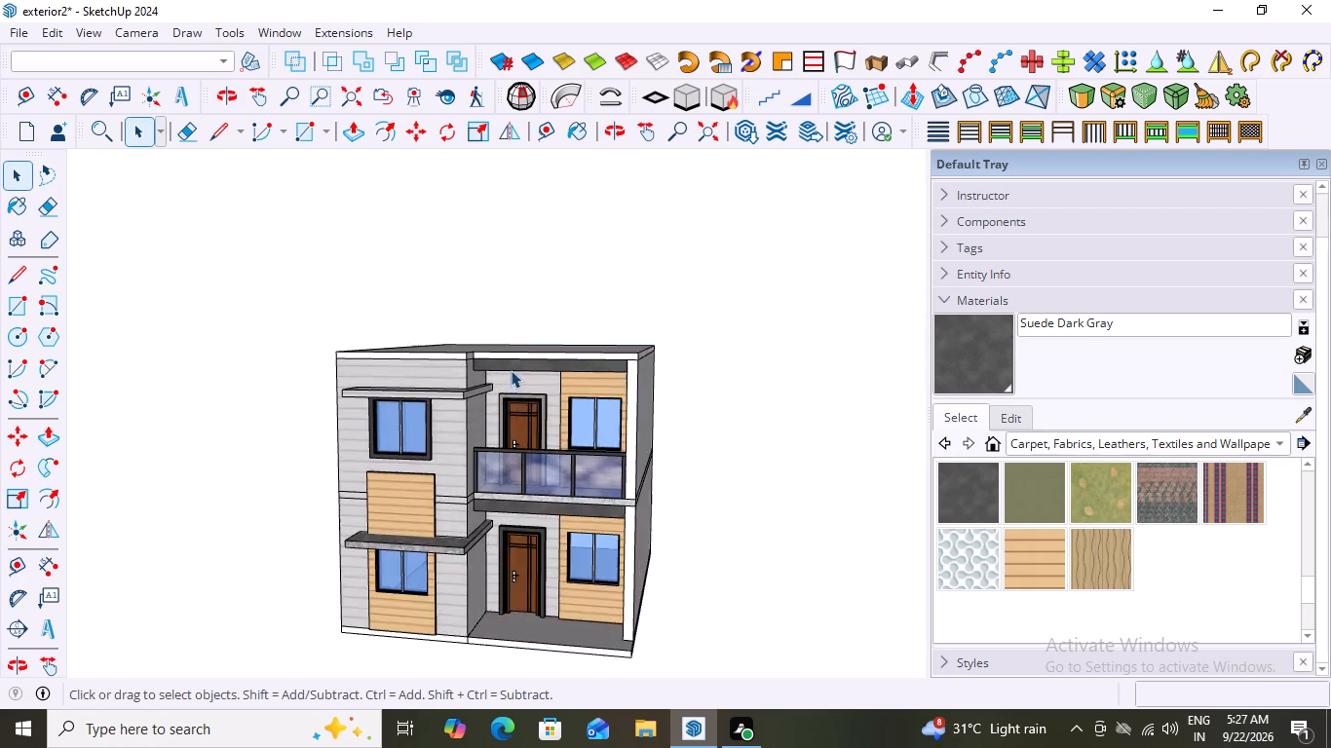
{"action": "scroll", "coordinate": [511, 370], "scroll_direction": "up", "scroll_amount": 3}
{"action": "scroll", "coordinate": [532, 395], "scroll_direction": "down", "scroll_amount": 6}
{"action": "middle_click_drag", "start_coordinate": [550, 412], "coordinate": [589, 432]}
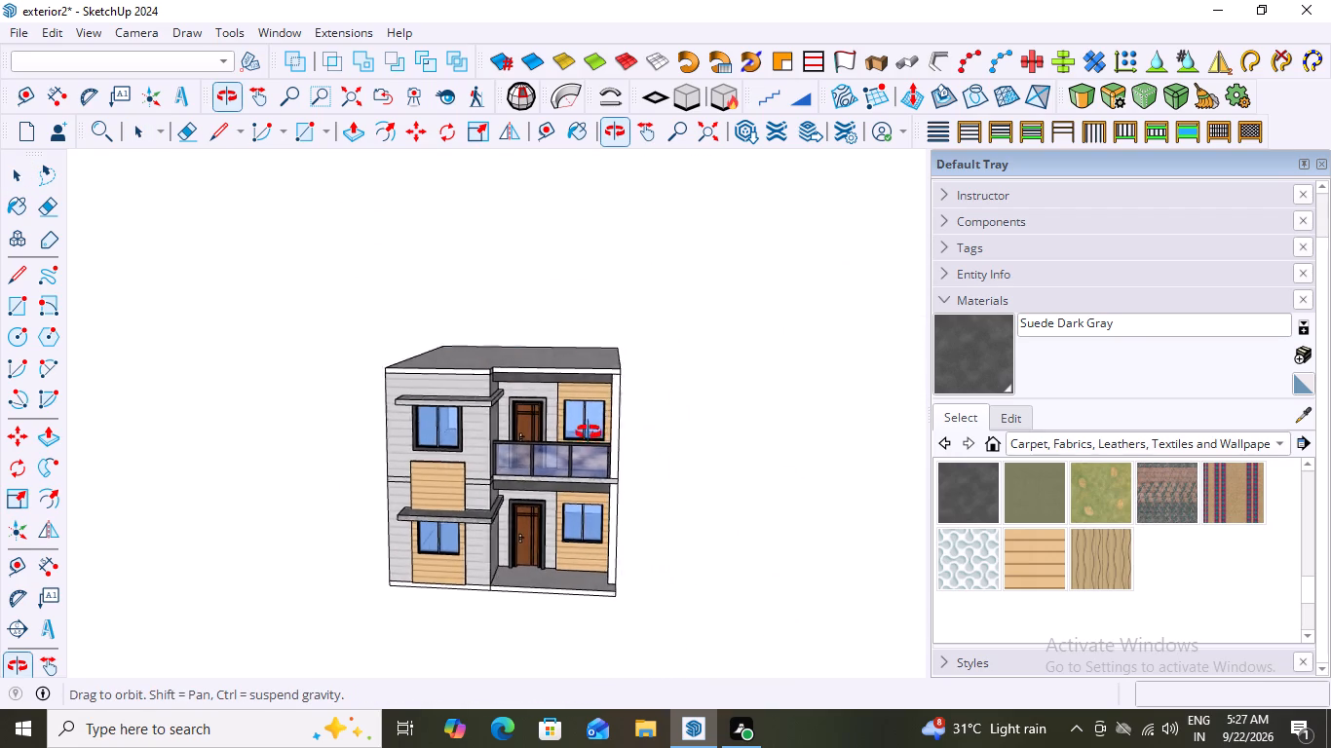
{"action": "middle_click_drag", "start_coordinate": [589, 432], "coordinate": [601, 431]}
{"action": "scroll", "coordinate": [594, 456], "scroll_direction": "up", "scroll_amount": 3}
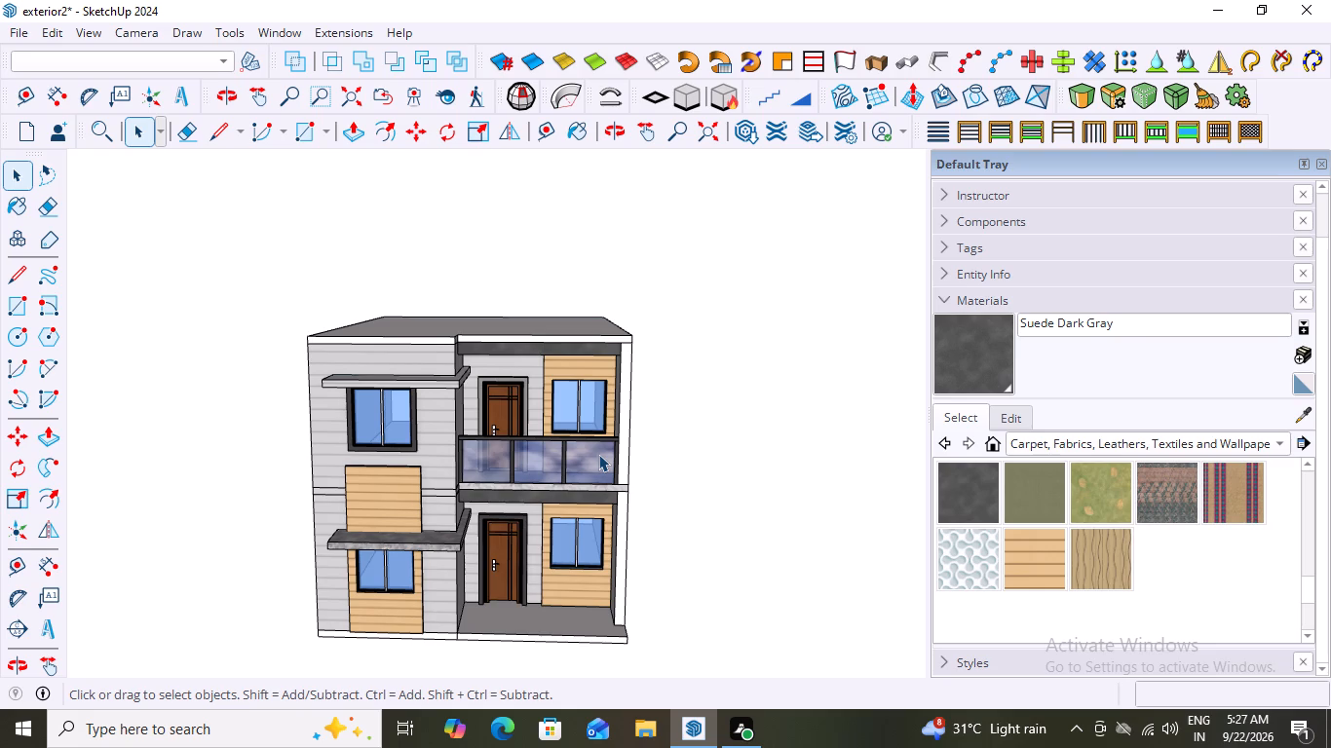
{"action": "scroll", "coordinate": [617, 529], "scroll_direction": "up", "scroll_amount": 5}
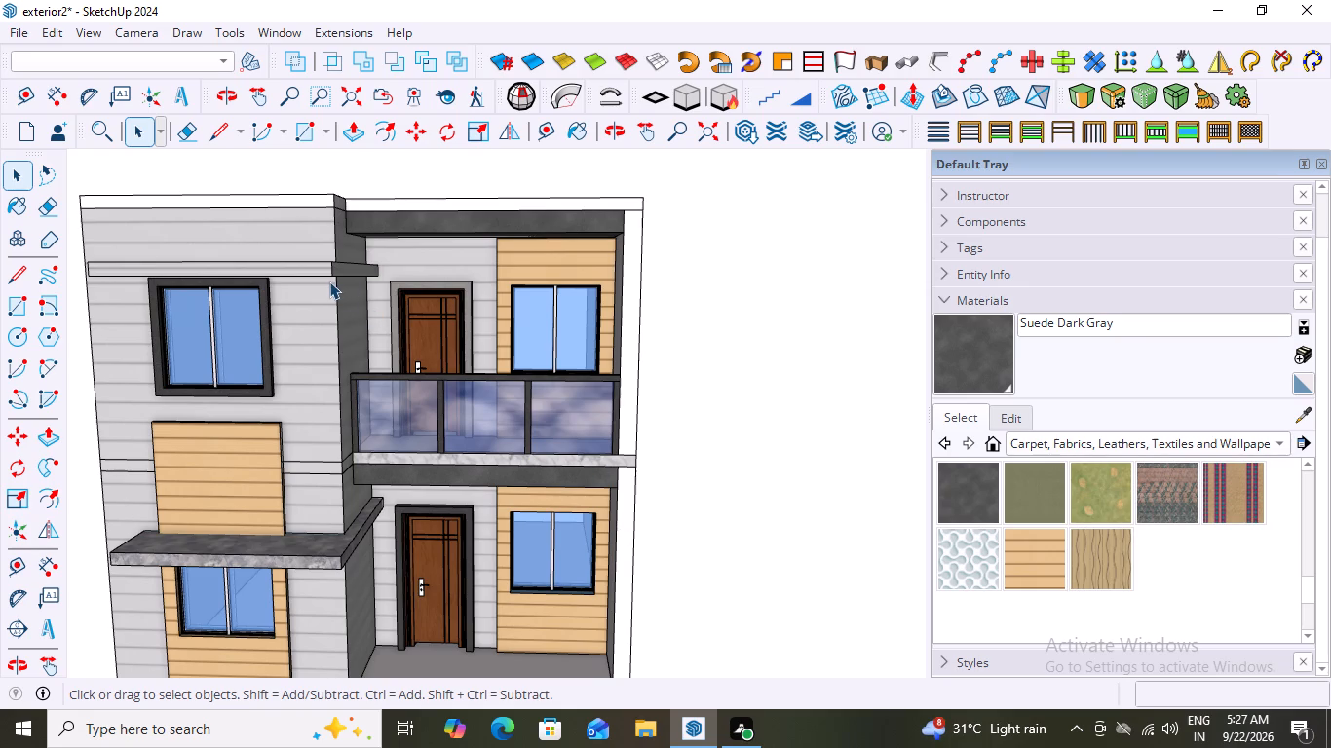
{"action": "middle_click_drag", "start_coordinate": [334, 219], "coordinate": [306, 257]}
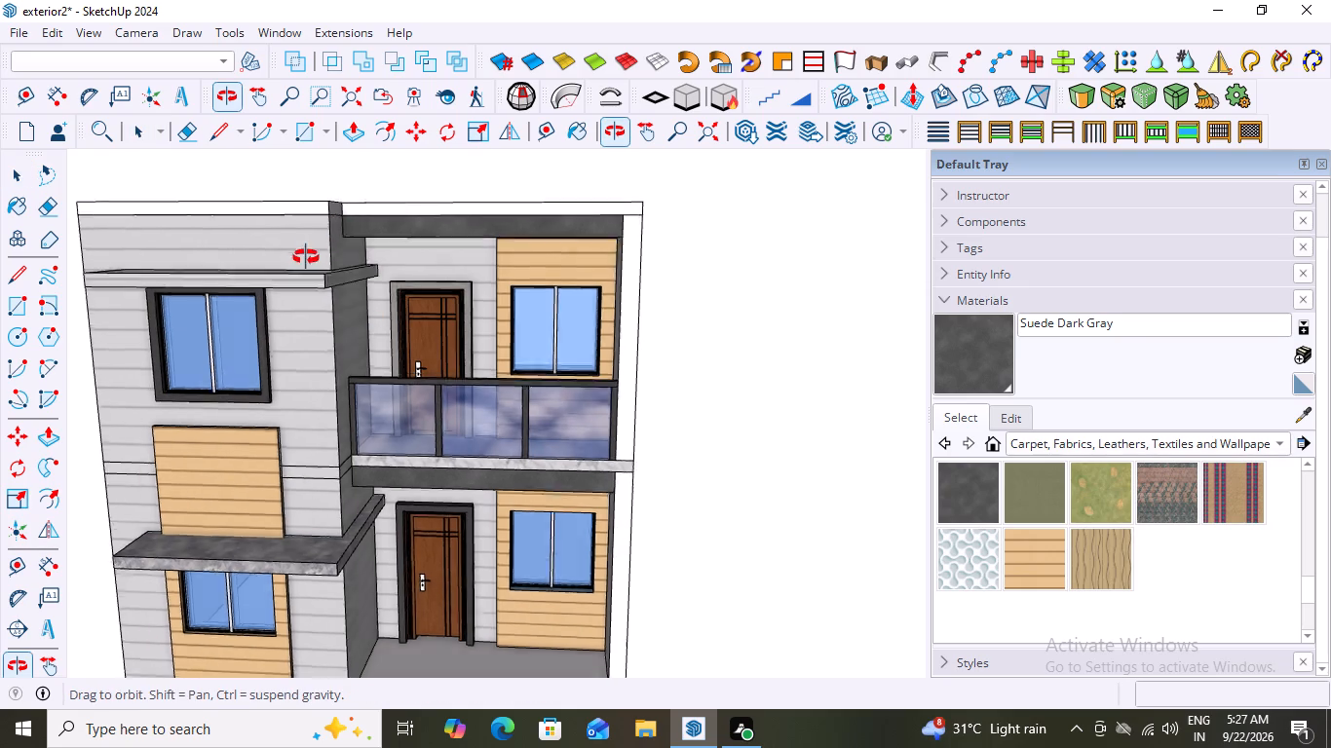
{"action": "middle_click_drag", "start_coordinate": [306, 257], "coordinate": [247, 267]}
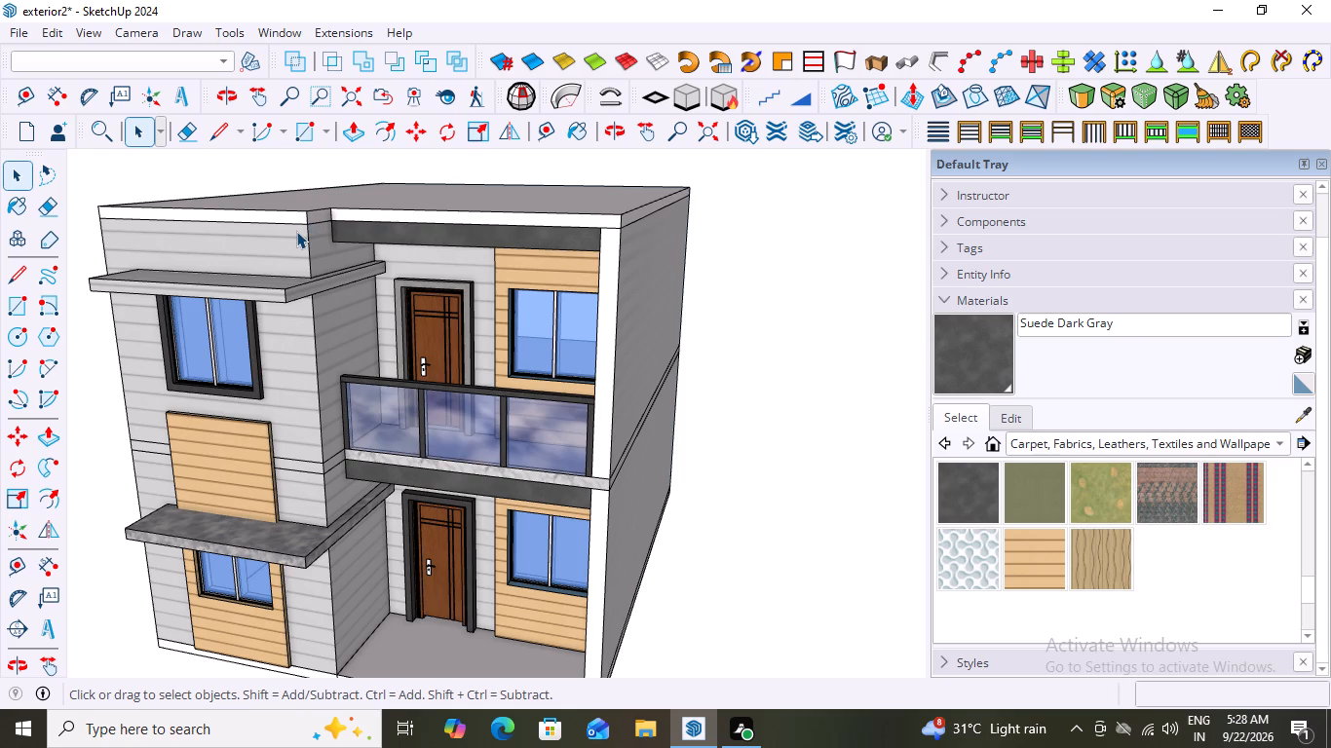
{"action": "scroll", "coordinate": [296, 243], "scroll_direction": "down", "scroll_amount": 3}
{"action": "middle_click_drag", "start_coordinate": [261, 263], "coordinate": [384, 285]}
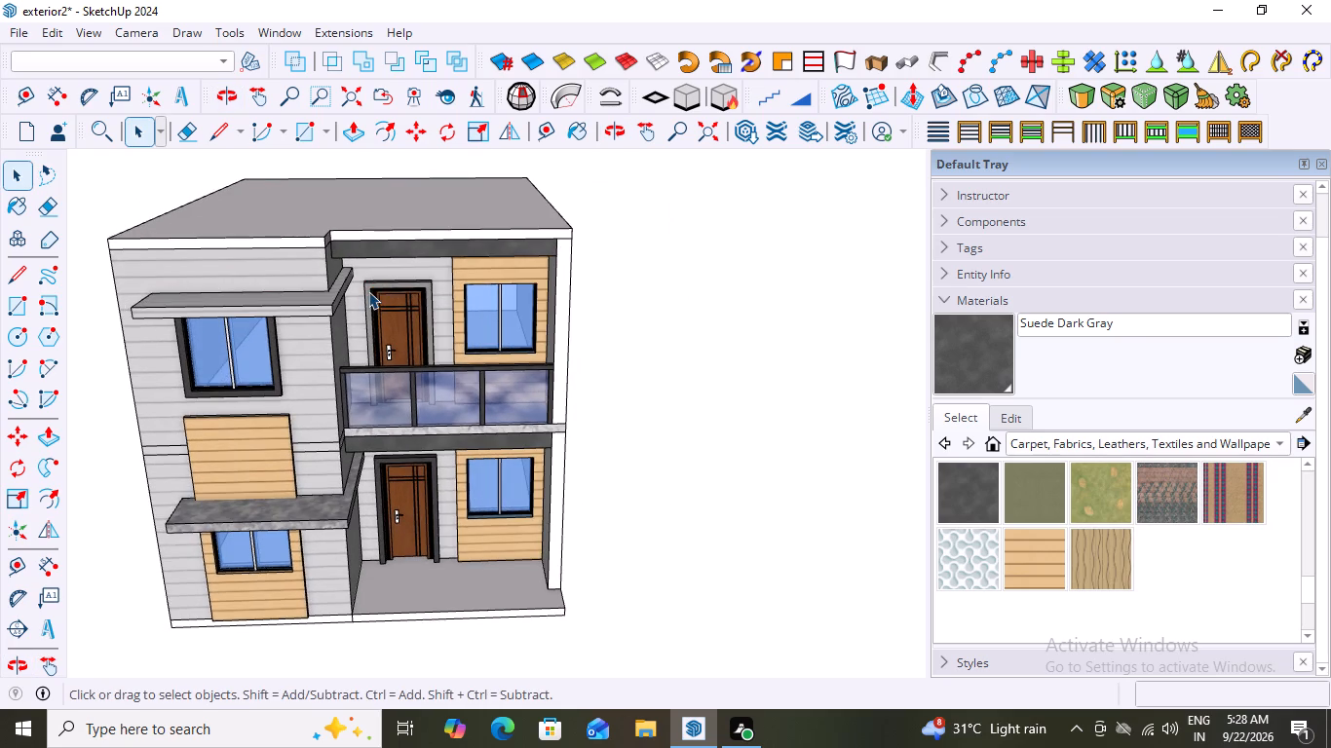
{"action": "scroll", "coordinate": [368, 291], "scroll_direction": "down", "scroll_amount": 4}
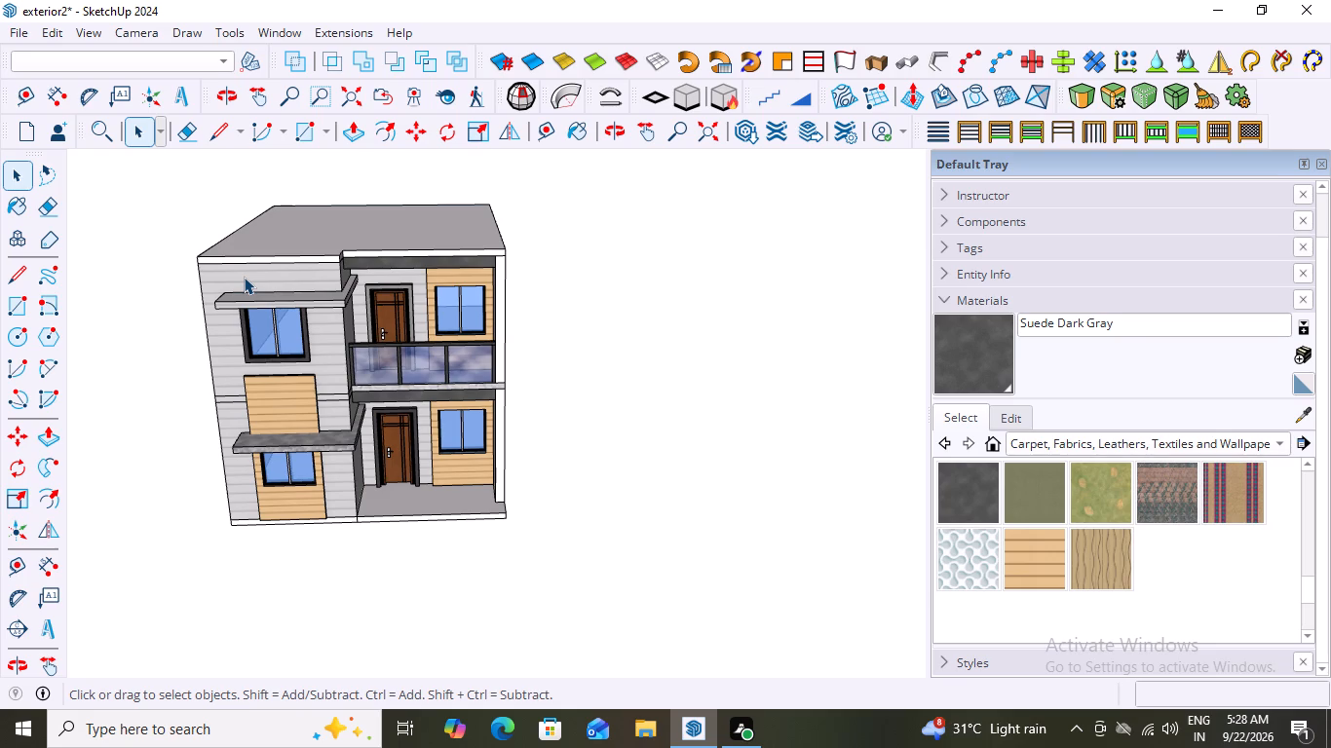
Inside the roof slab group, draw a rectangle about 7' 4" by 10' on the top face, over the projecting front bay beside the notch.
{"action": "scroll", "coordinate": [241, 210], "scroll_direction": "up", "scroll_amount": 4}
{"action": "middle_click_drag", "start_coordinate": [367, 248], "coordinate": [403, 323]}
{"action": "double_click", "coordinate": [296, 256]}
{"action": "middle_click_drag", "start_coordinate": [297, 251], "coordinate": [301, 236]}
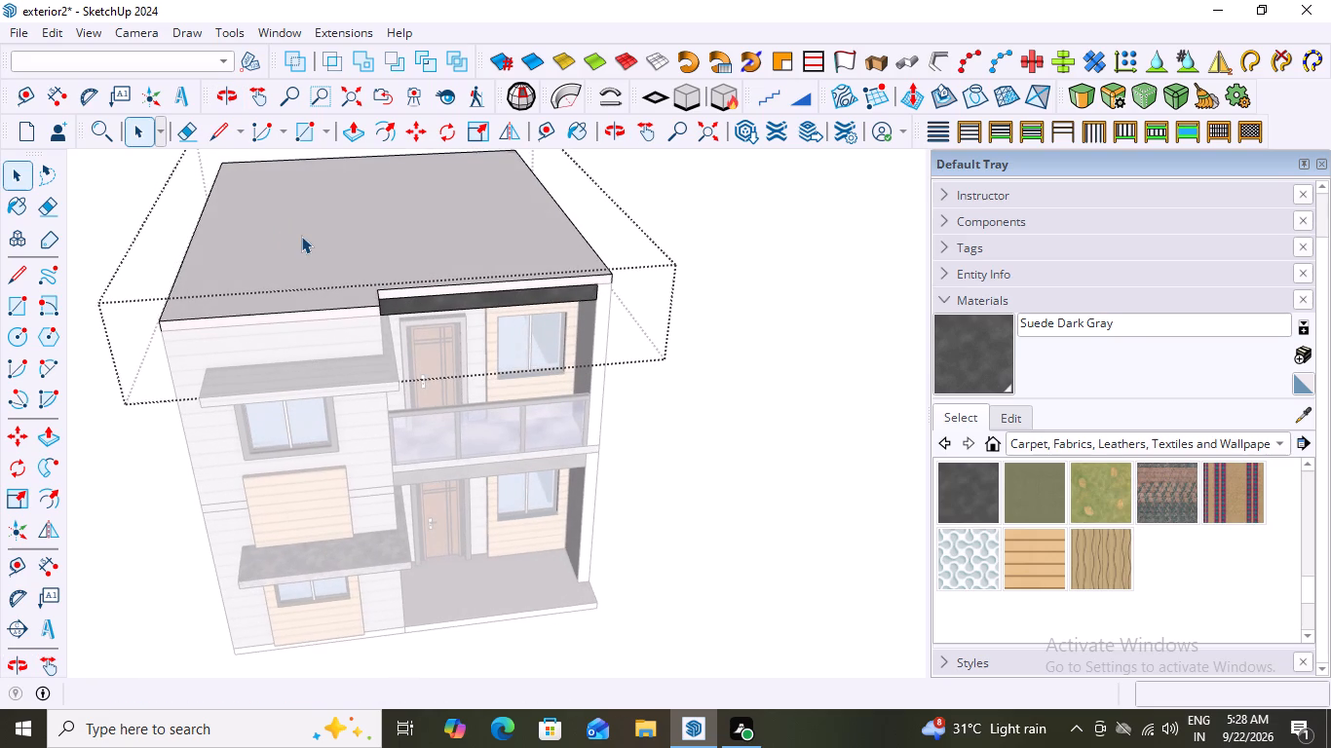
{"action": "key", "text": "r"}
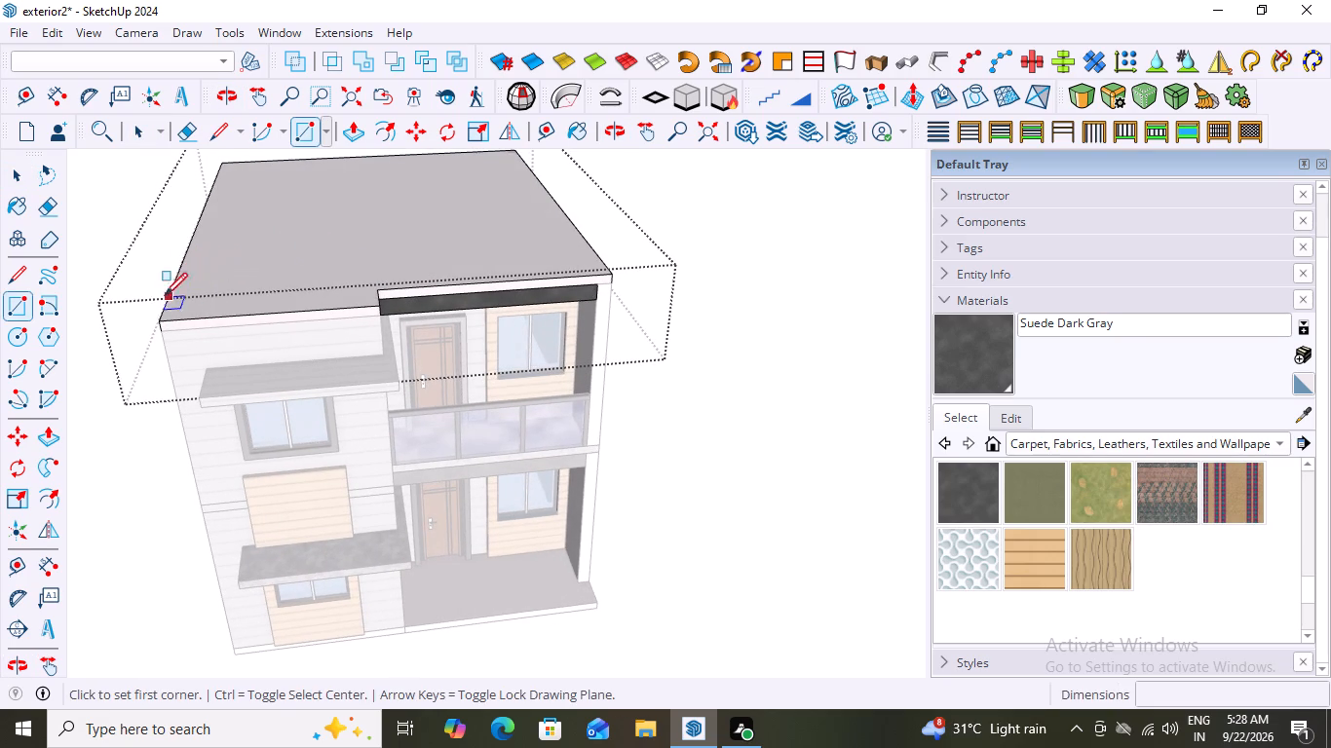
{"action": "scroll", "coordinate": [373, 284], "scroll_direction": "up", "scroll_amount": 14}
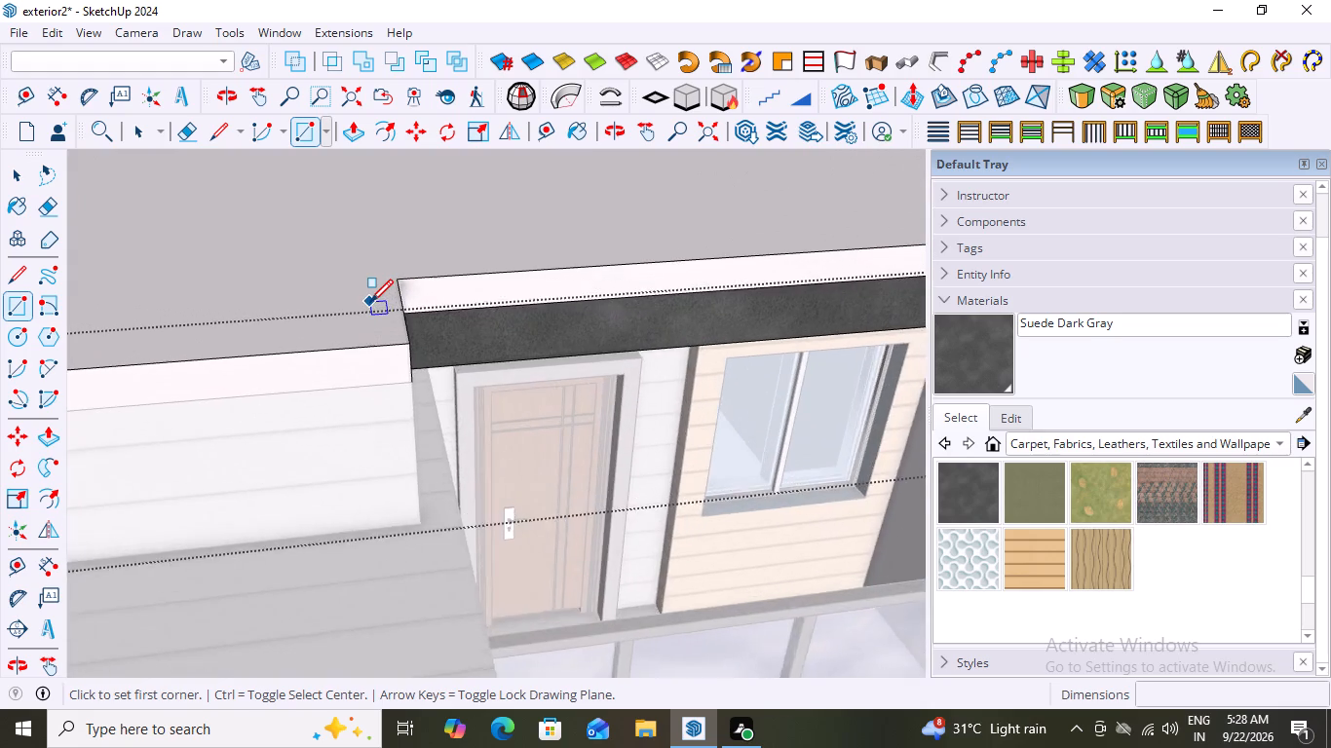
{"action": "scroll", "coordinate": [370, 302], "scroll_direction": "up", "scroll_amount": 3}
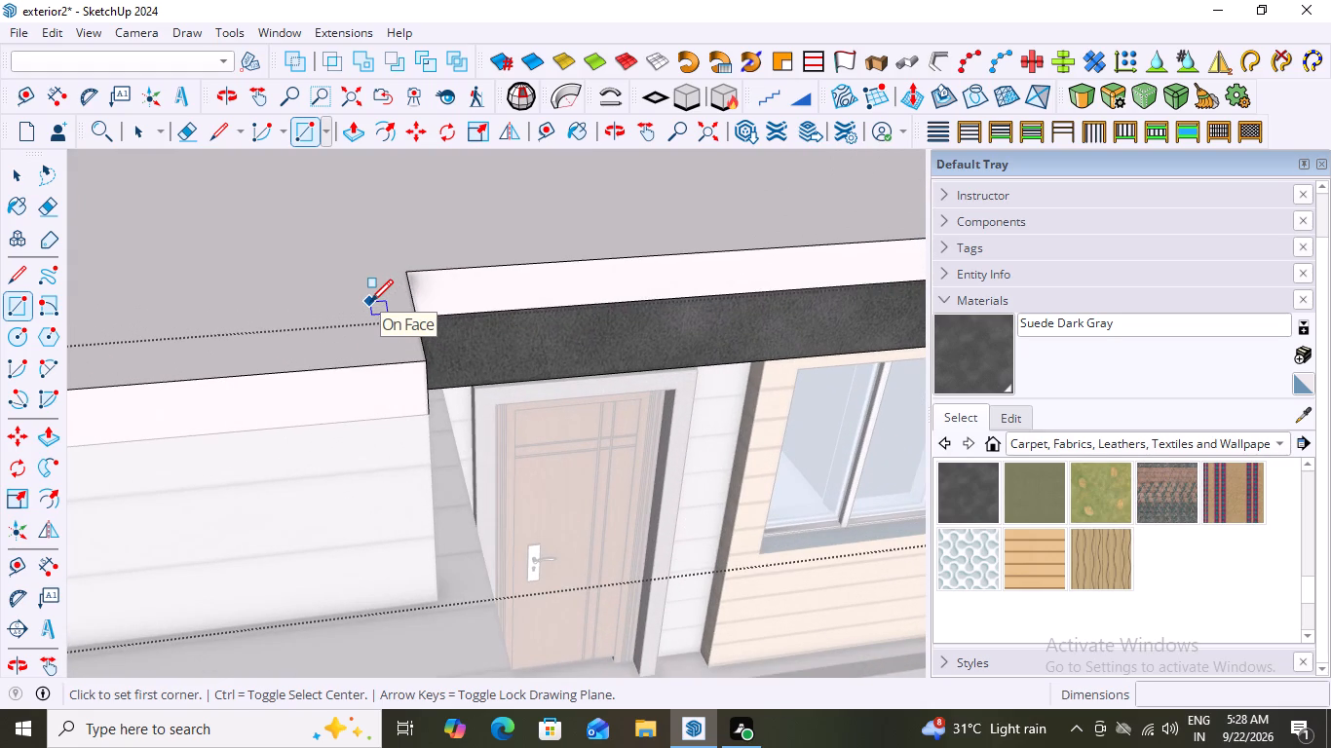
{"action": "scroll", "coordinate": [367, 305], "scroll_direction": "down", "scroll_amount": 6}
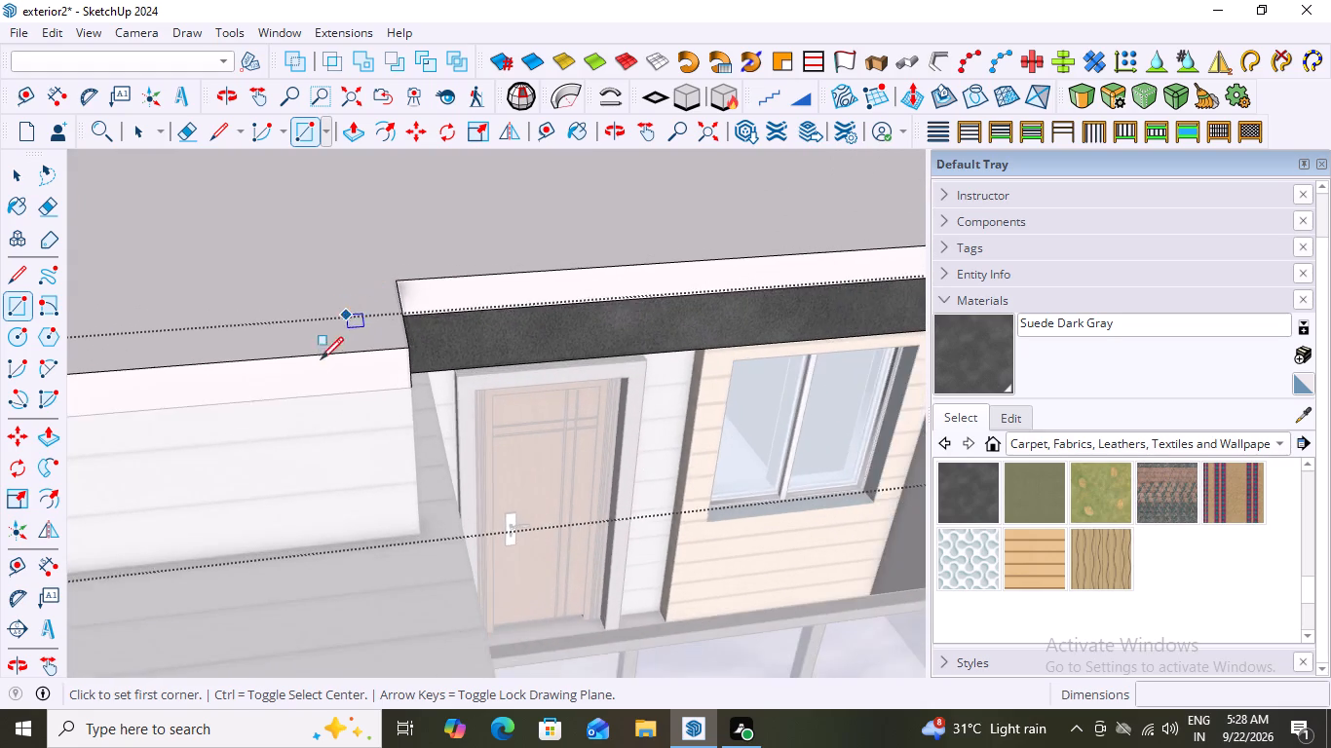
{"action": "scroll", "coordinate": [321, 359], "scroll_direction": "down", "scroll_amount": 17}
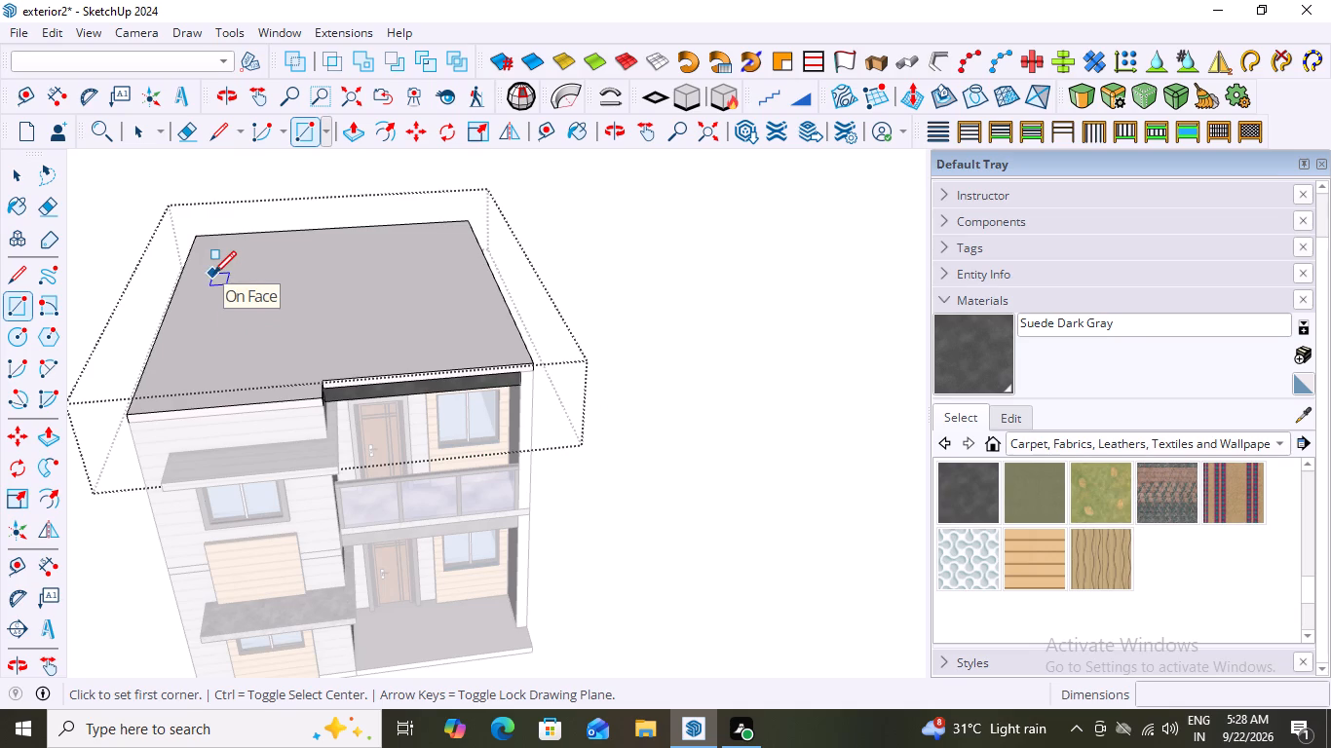
{"action": "scroll", "coordinate": [273, 400], "scroll_direction": "up", "scroll_amount": 5}
{"action": "middle_click_drag", "start_coordinate": [359, 332], "coordinate": [363, 444]}
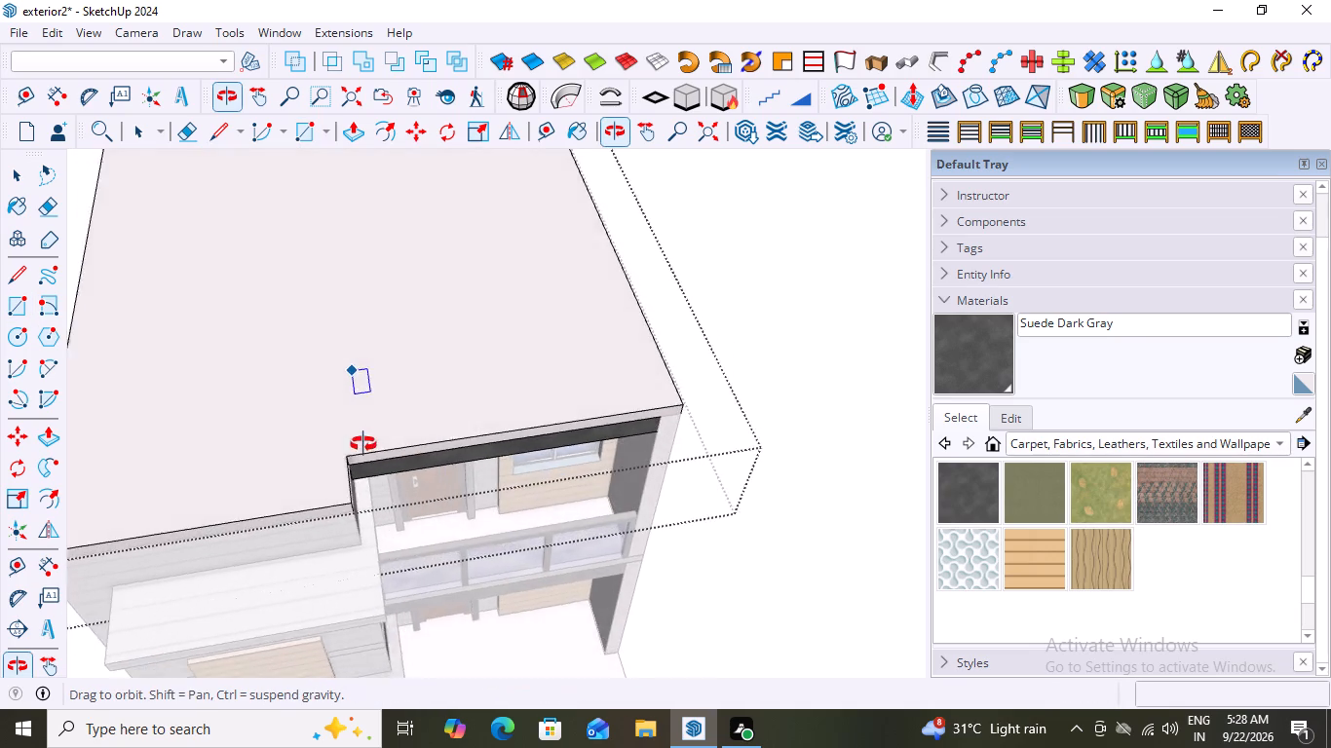
{"action": "middle_click_drag", "start_coordinate": [363, 444], "coordinate": [310, 350]}
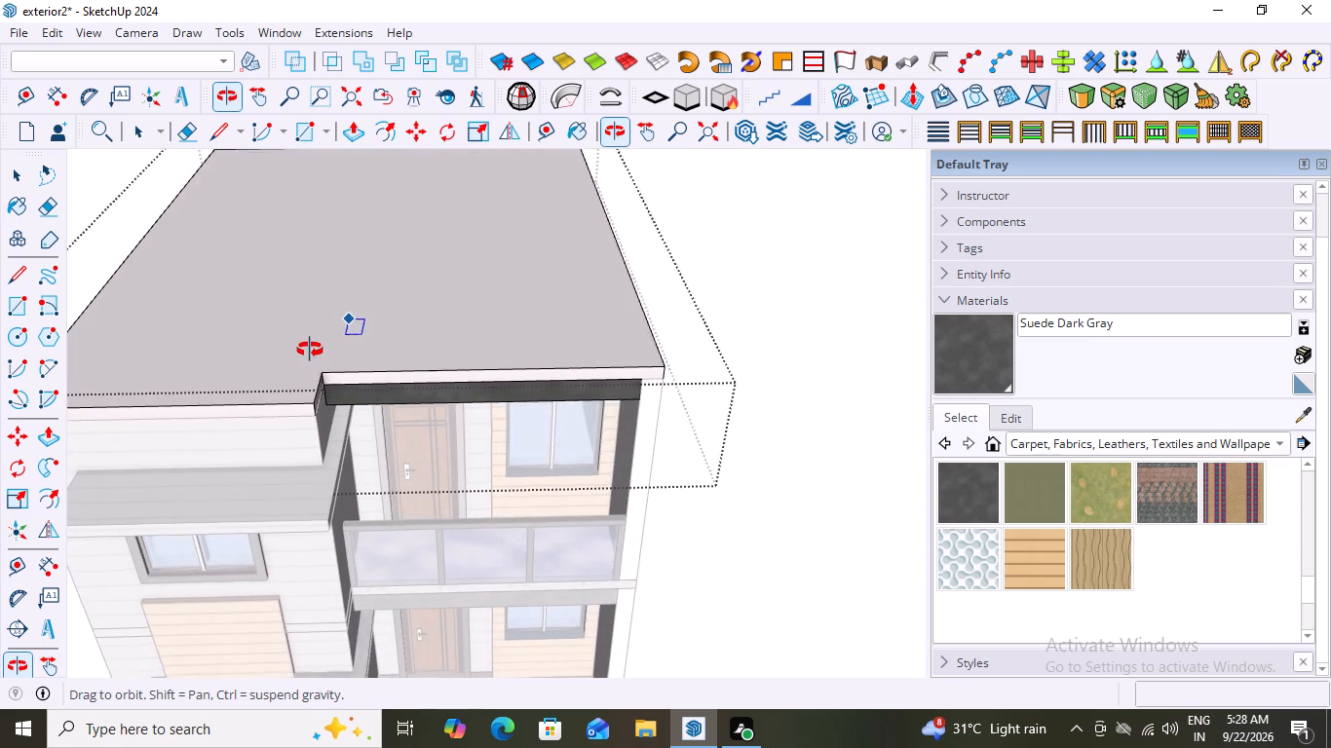
{"action": "middle_click_drag", "start_coordinate": [310, 350], "coordinate": [314, 348]}
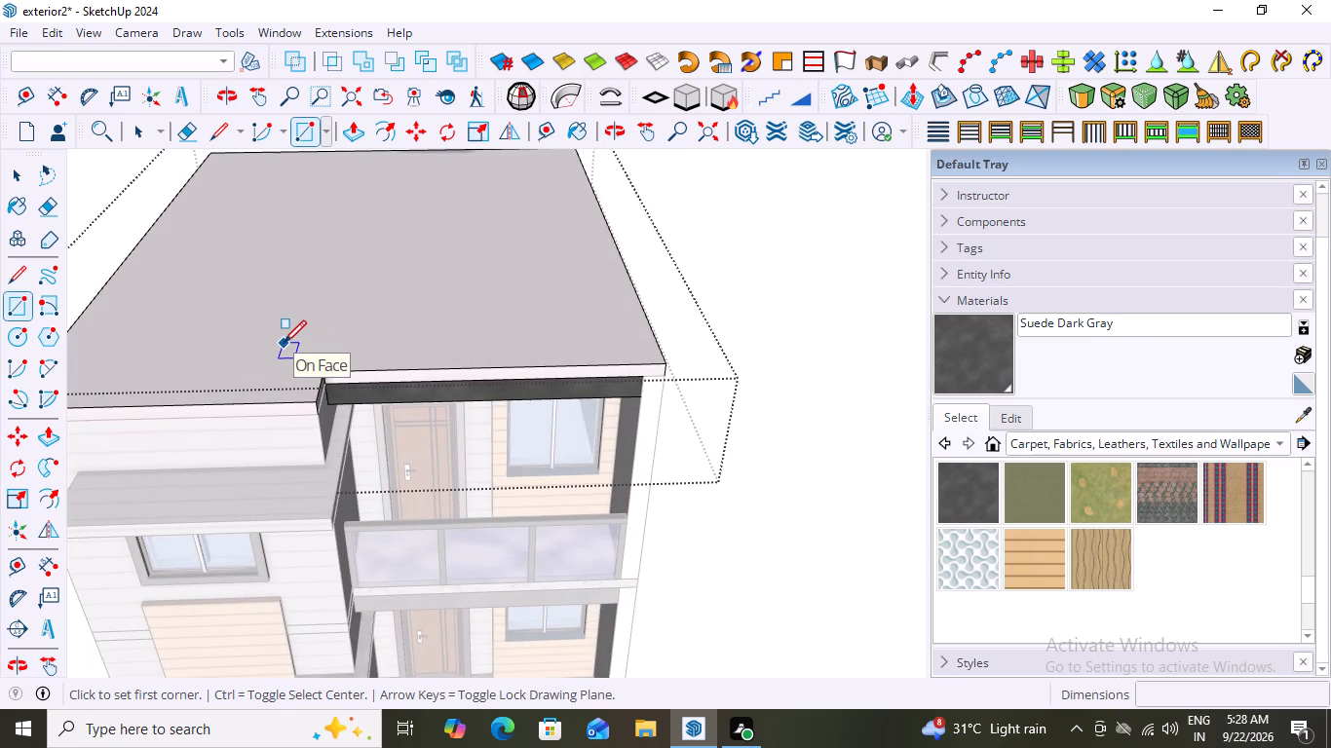
{"action": "scroll", "coordinate": [336, 302], "scroll_direction": "down", "scroll_amount": 8}
{"action": "scroll", "coordinate": [210, 358], "scroll_direction": "up", "scroll_amount": 5}
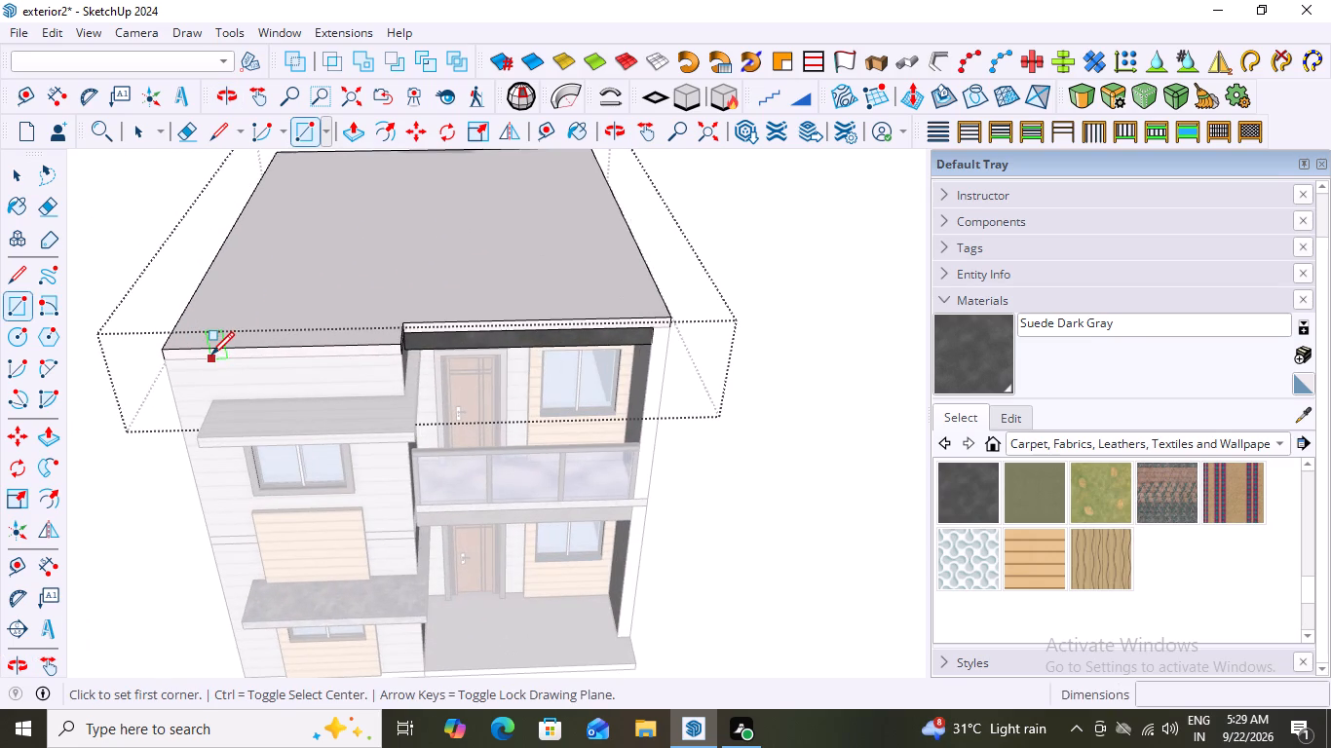
{"action": "middle_click_drag", "start_coordinate": [316, 300], "coordinate": [318, 430]}
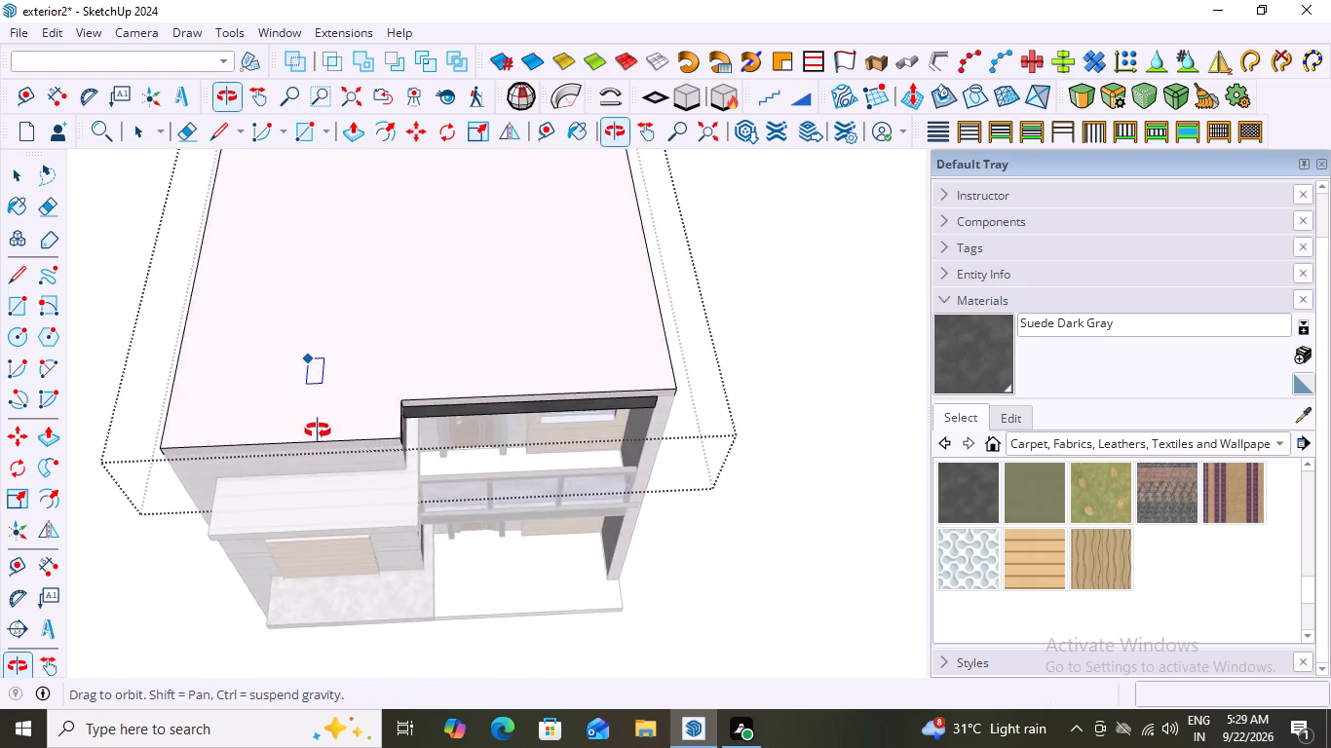
{"action": "middle_click_drag", "start_coordinate": [318, 430], "coordinate": [336, 185]}
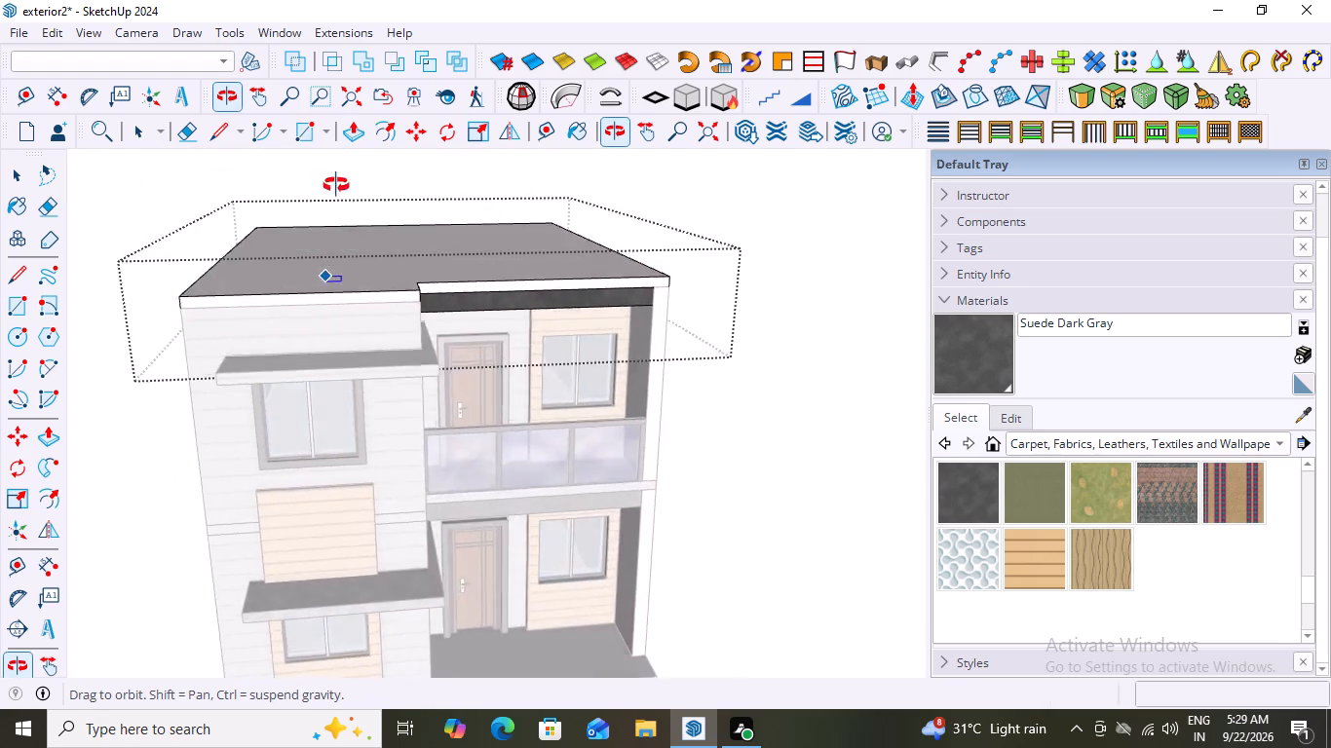
{"action": "middle_click_drag", "start_coordinate": [336, 185], "coordinate": [88, 182]}
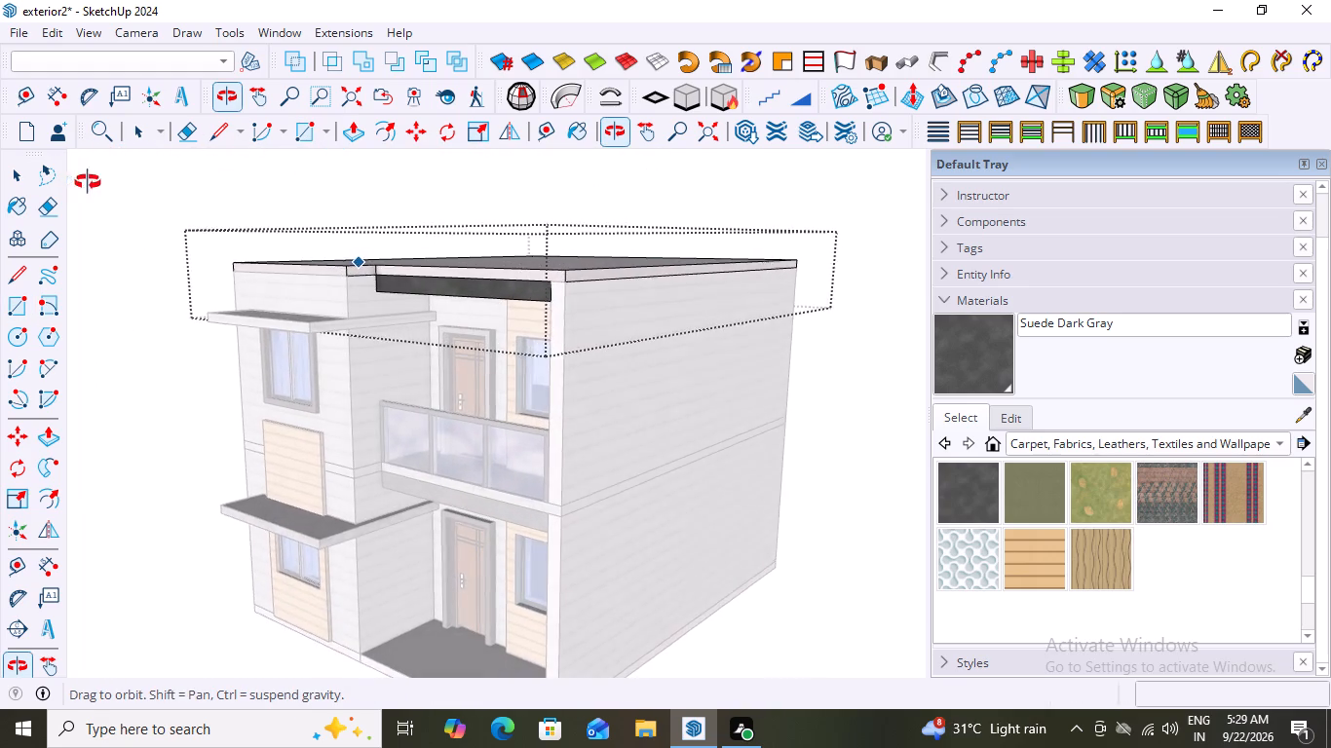
{"action": "middle_click_drag", "start_coordinate": [88, 182], "coordinate": [328, 193]}
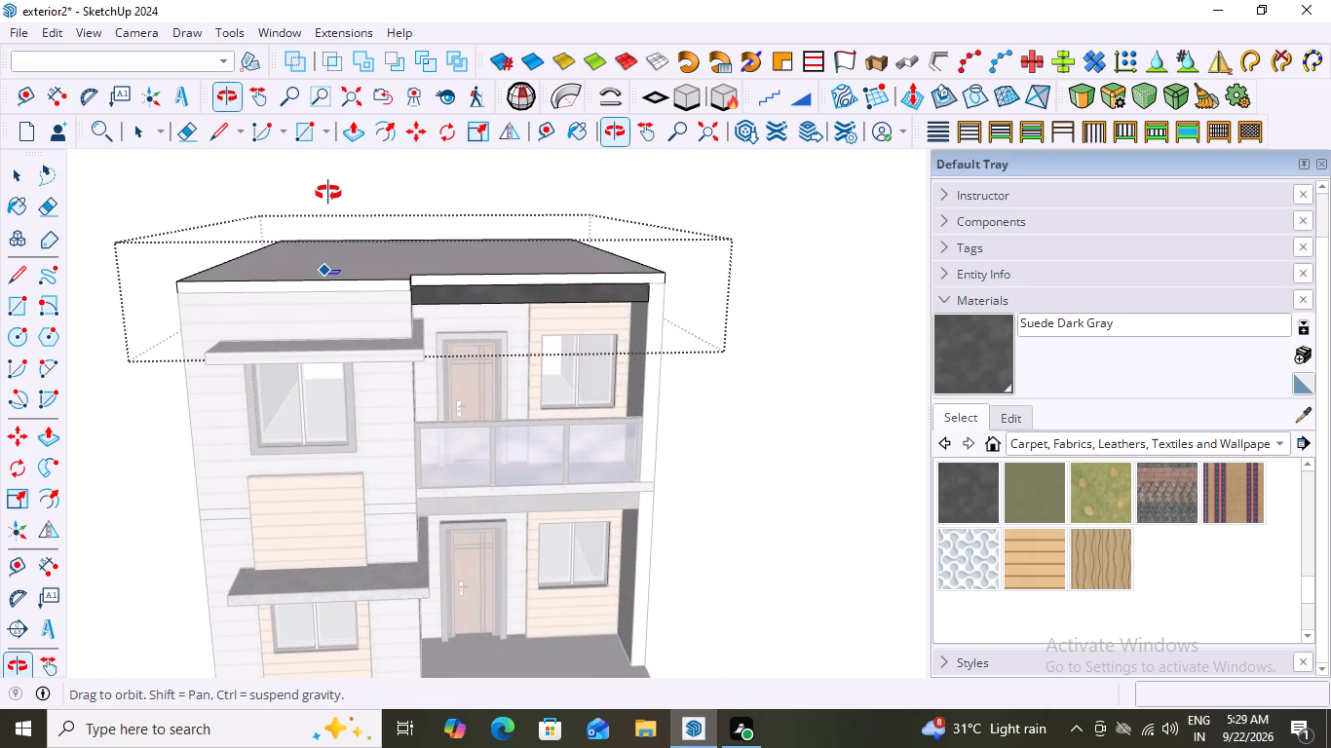
{"action": "middle_click_drag", "start_coordinate": [328, 193], "coordinate": [210, 138]}
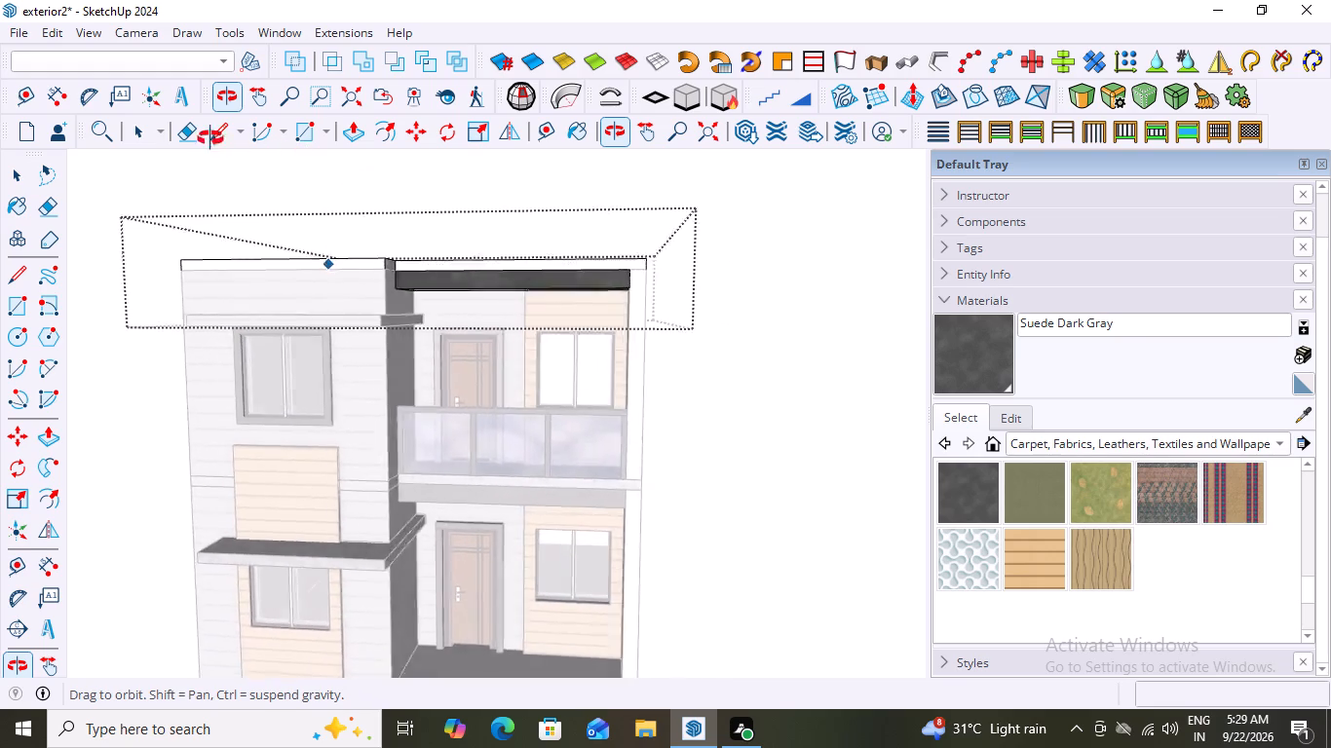
{"action": "middle_click_drag", "start_coordinate": [210, 138], "coordinate": [174, 184]}
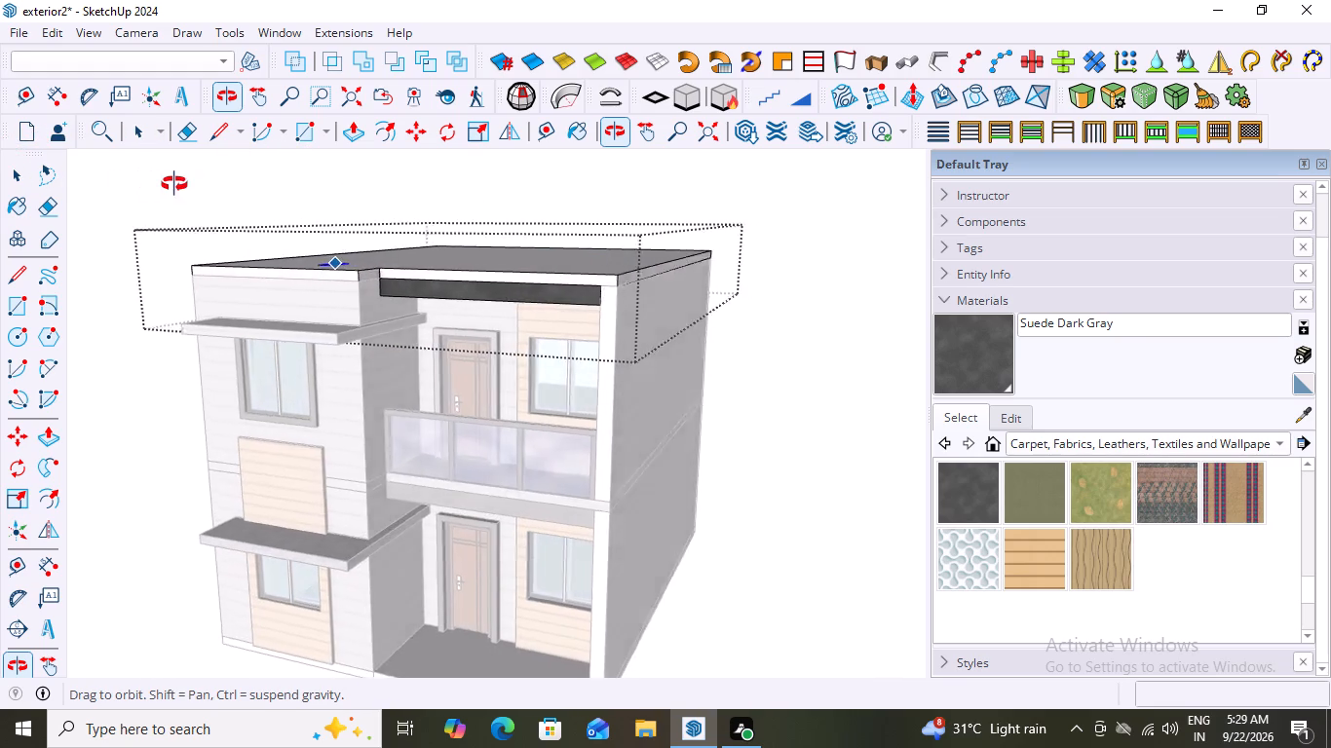
{"action": "middle_click_drag", "start_coordinate": [174, 184], "coordinate": [401, 212]}
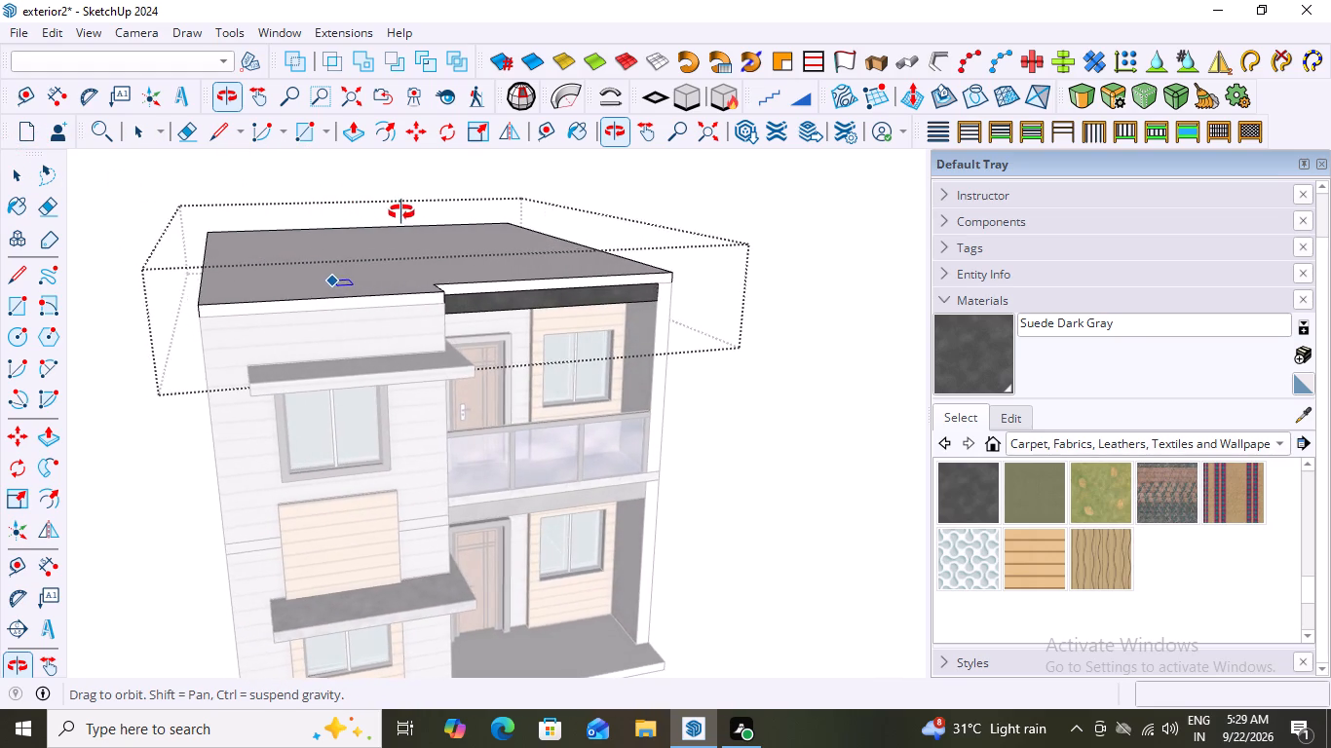
{"action": "middle_click_drag", "start_coordinate": [401, 212], "coordinate": [332, 344]}
{"action": "scroll", "coordinate": [406, 376], "scroll_direction": "up", "scroll_amount": 2}
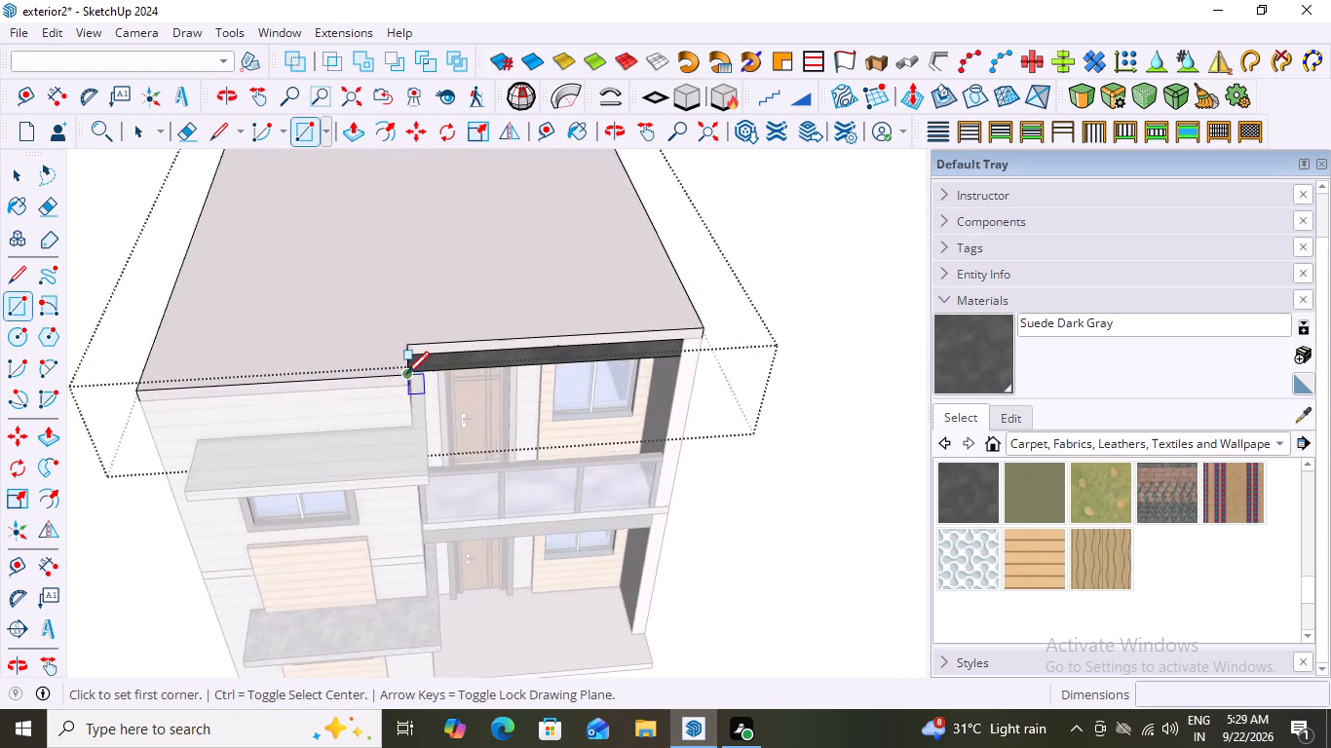
{"action": "scroll", "coordinate": [406, 374], "scroll_direction": "up", "scroll_amount": 3}
{"action": "middle_click_drag", "start_coordinate": [350, 316], "coordinate": [358, 351]}
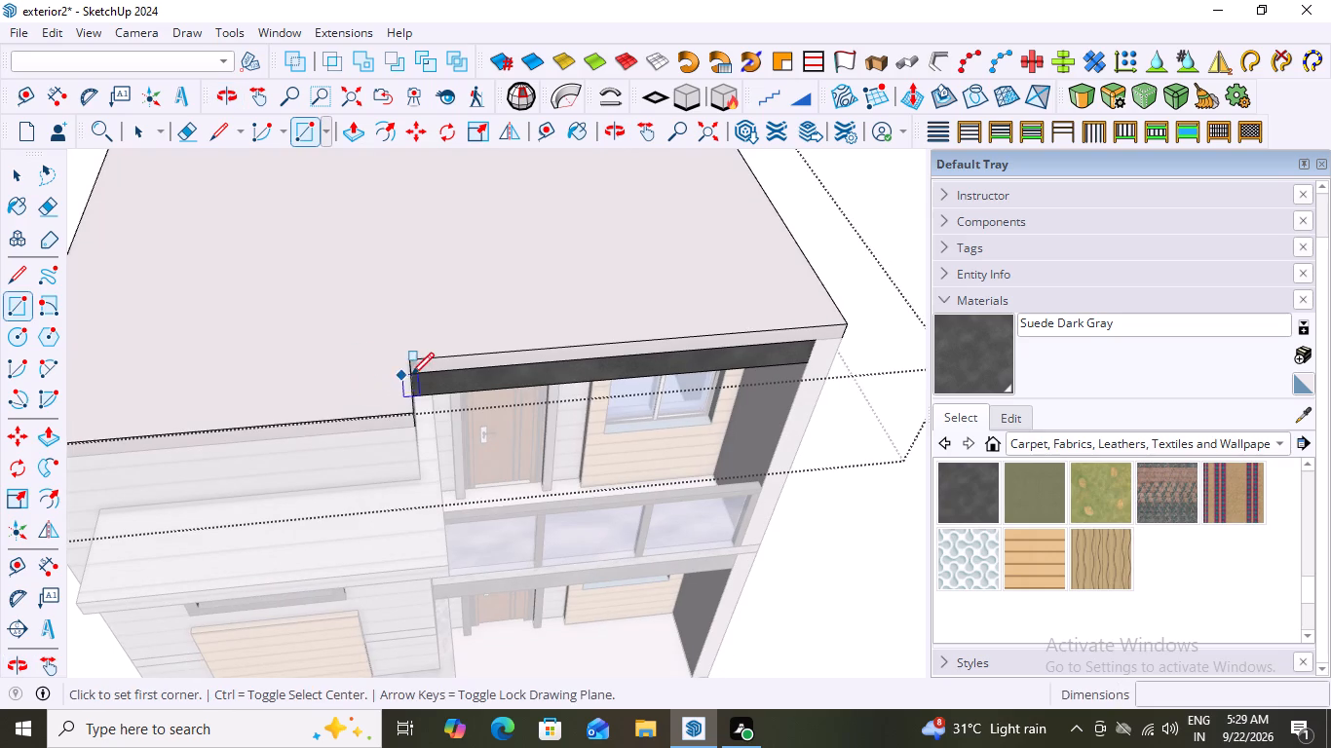
{"action": "scroll", "coordinate": [346, 407], "scroll_direction": "up", "scroll_amount": 6}
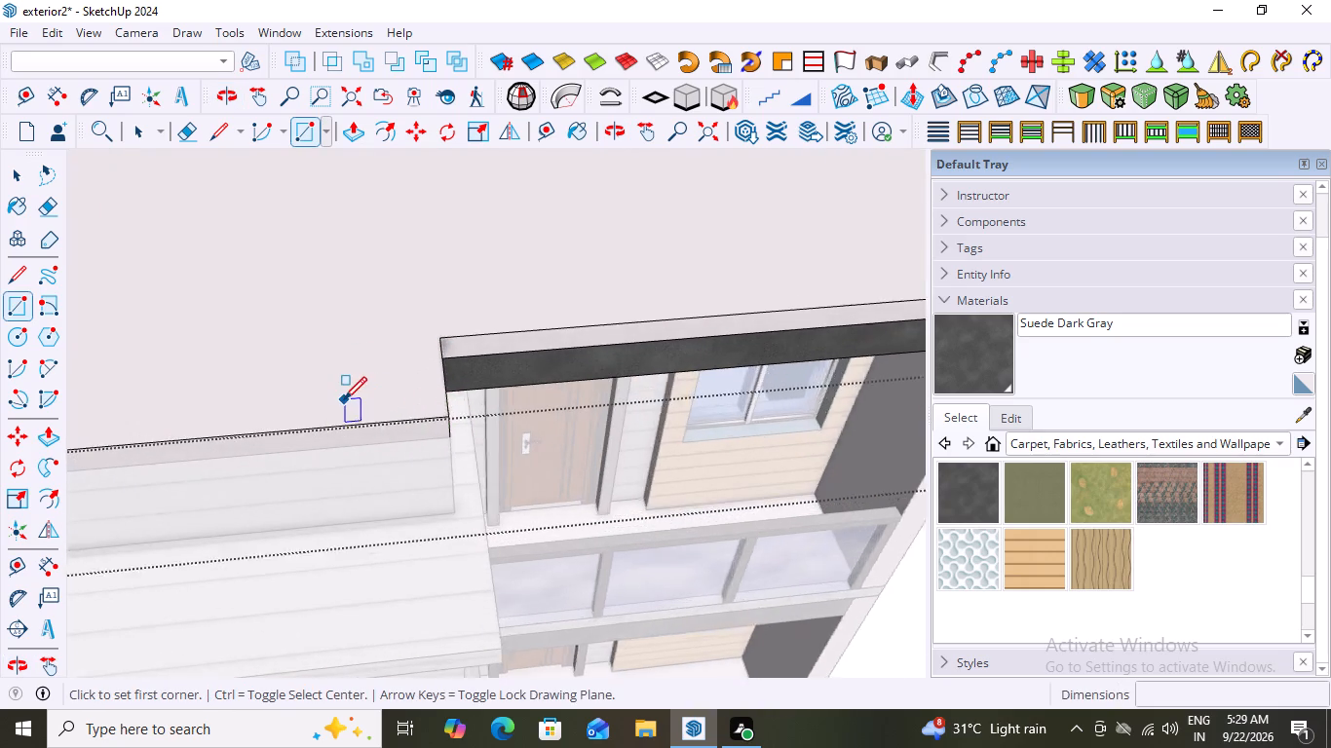
{"action": "scroll", "coordinate": [344, 399], "scroll_direction": "up", "scroll_amount": 1}
{"action": "middle_click_drag", "start_coordinate": [337, 385], "coordinate": [325, 407]}
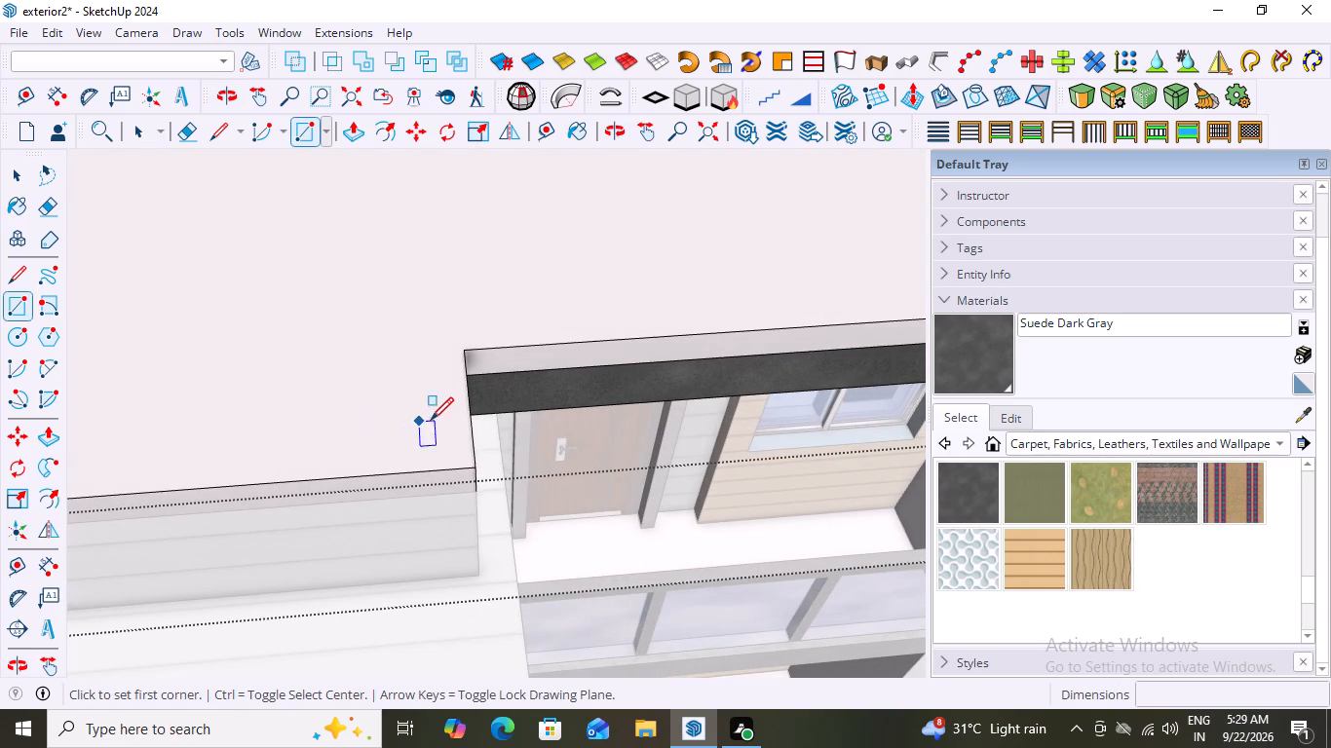
{"action": "left_click", "coordinate": [472, 469]}
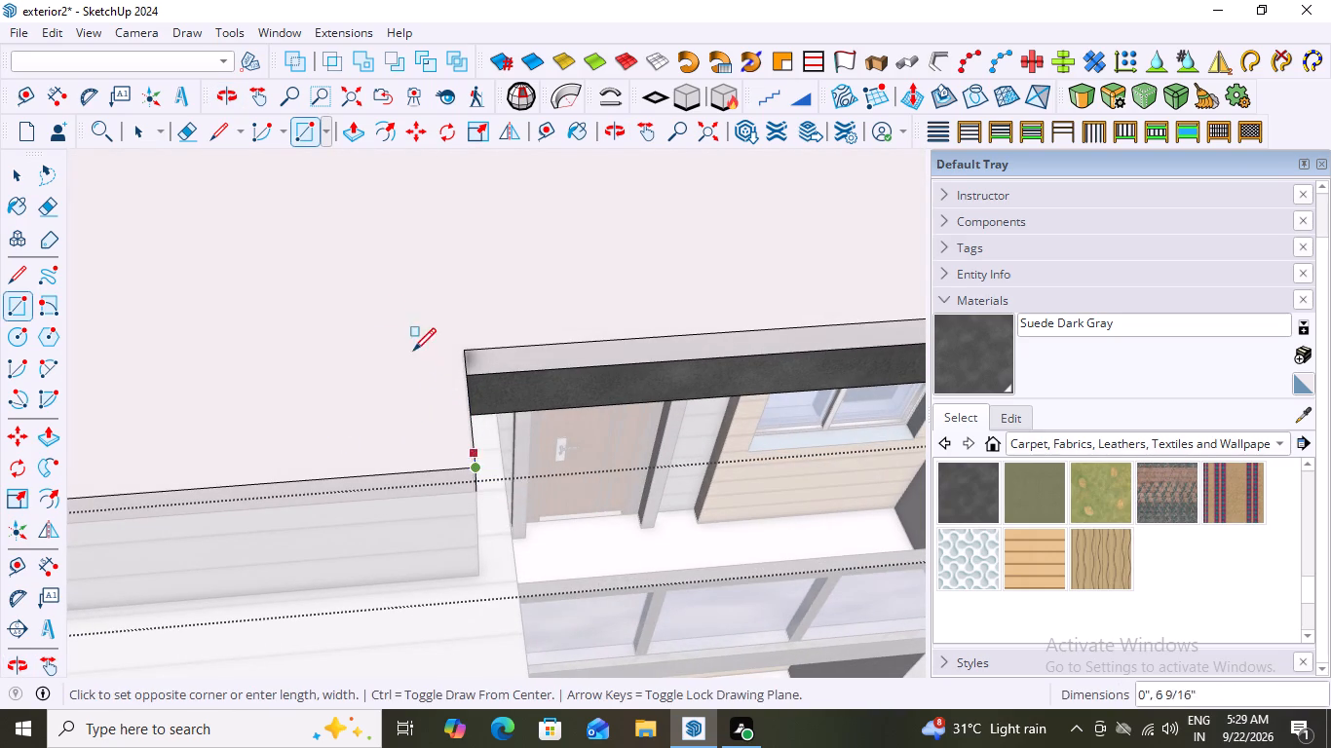
{"action": "scroll", "coordinate": [329, 301], "scroll_direction": "down", "scroll_amount": 20}
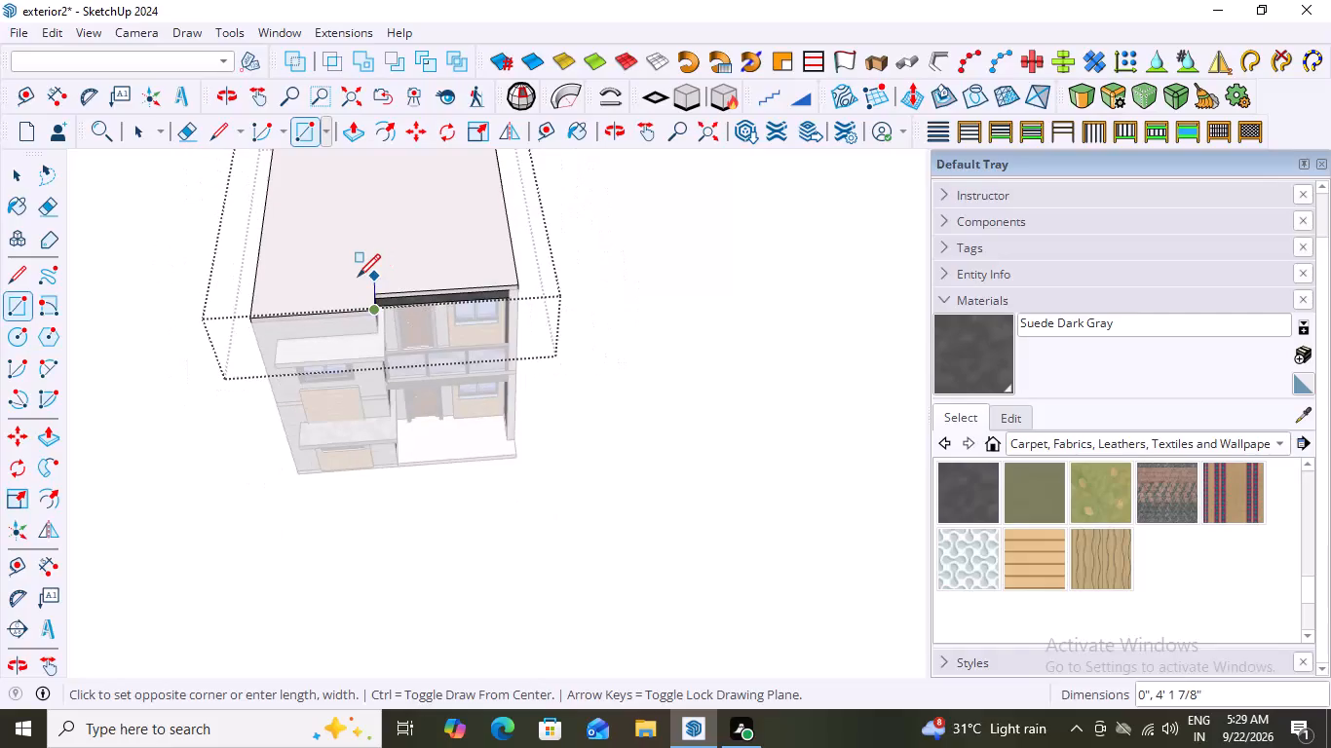
{"action": "scroll", "coordinate": [255, 287], "scroll_direction": "up", "scroll_amount": 4}
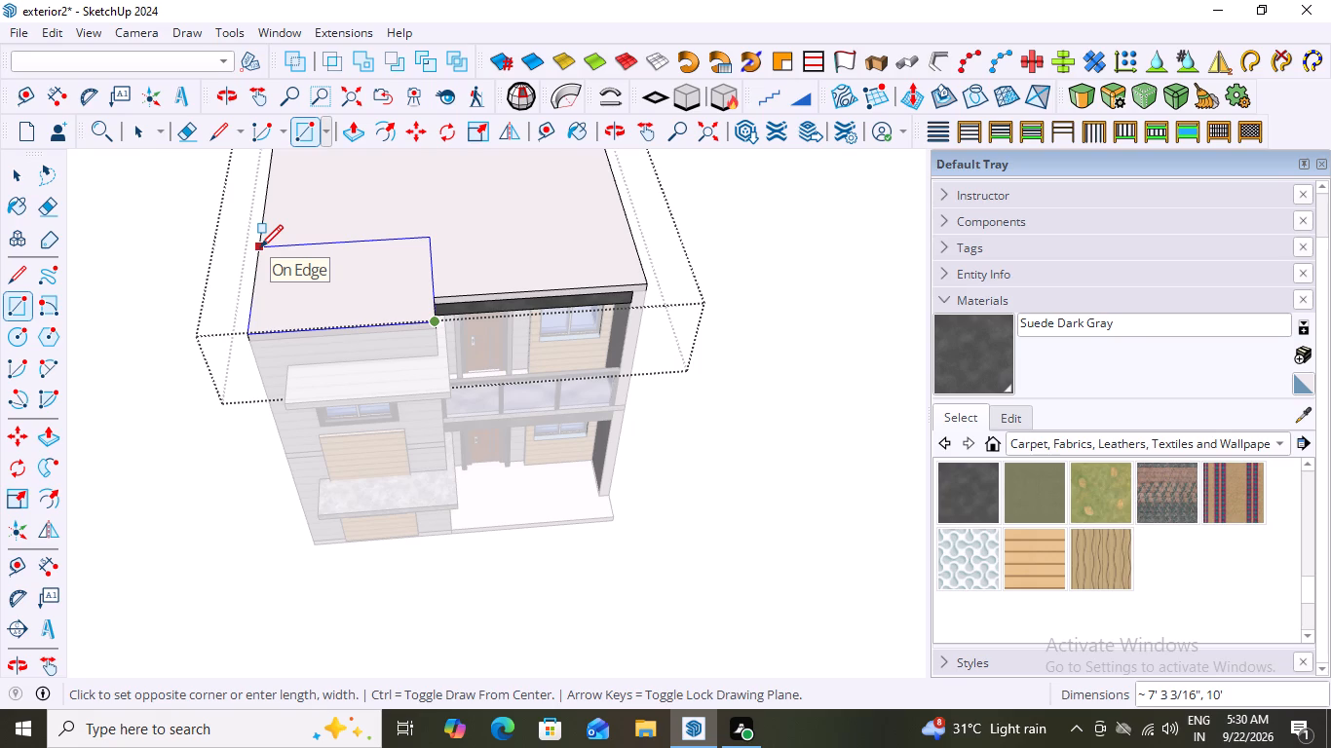
{"action": "left_click", "coordinate": [259, 246]}
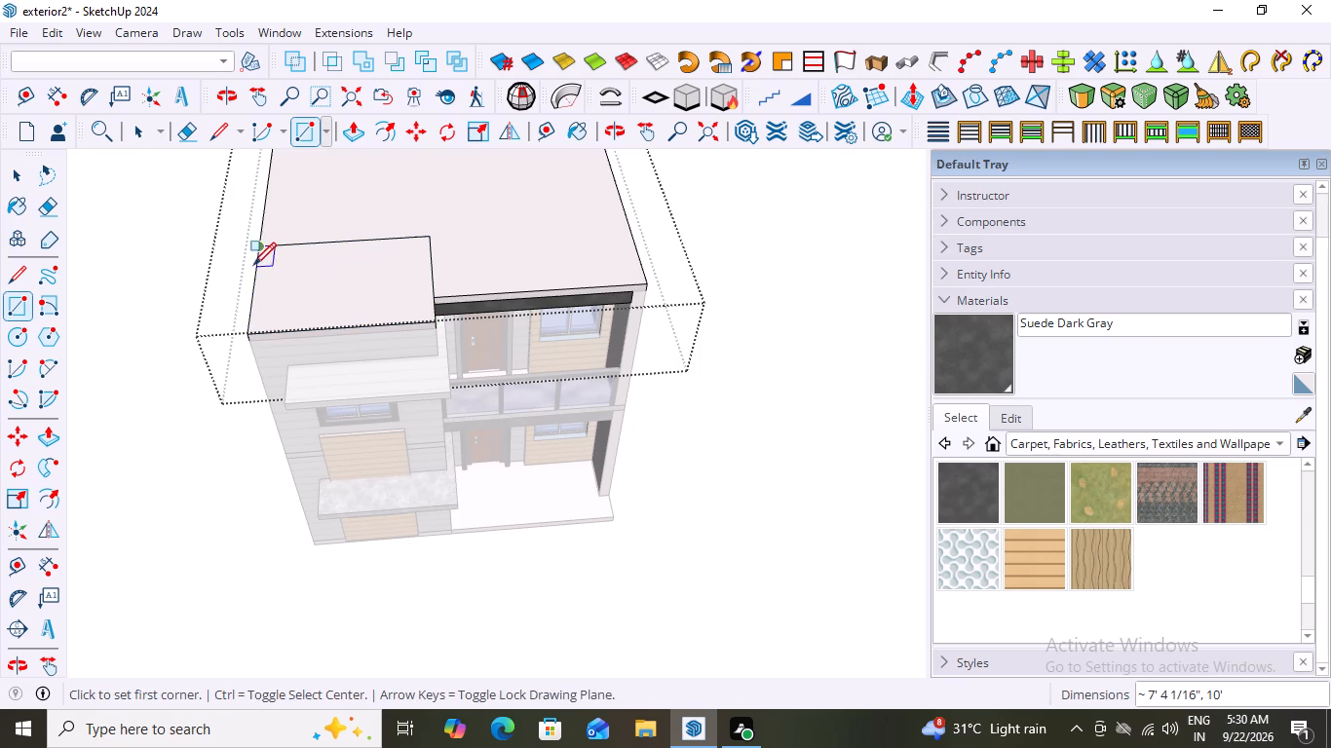
{"action": "key", "text": "space"}
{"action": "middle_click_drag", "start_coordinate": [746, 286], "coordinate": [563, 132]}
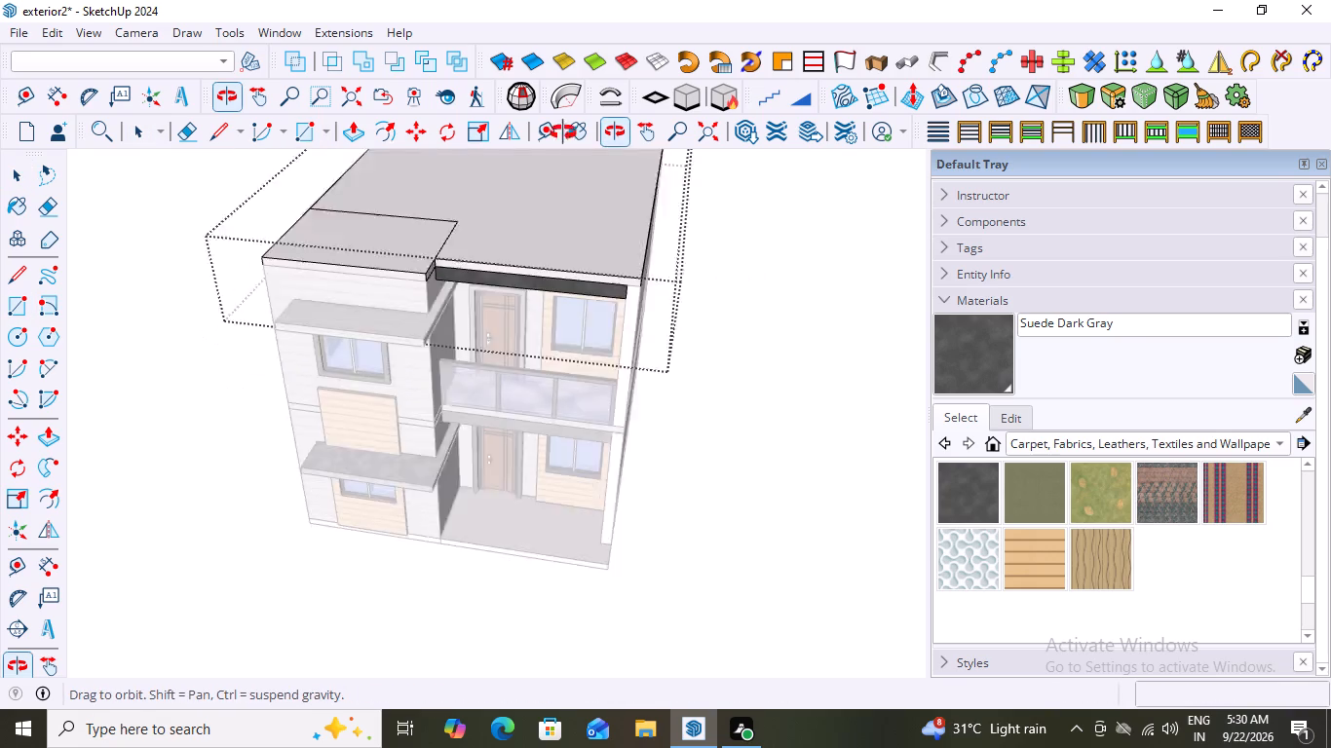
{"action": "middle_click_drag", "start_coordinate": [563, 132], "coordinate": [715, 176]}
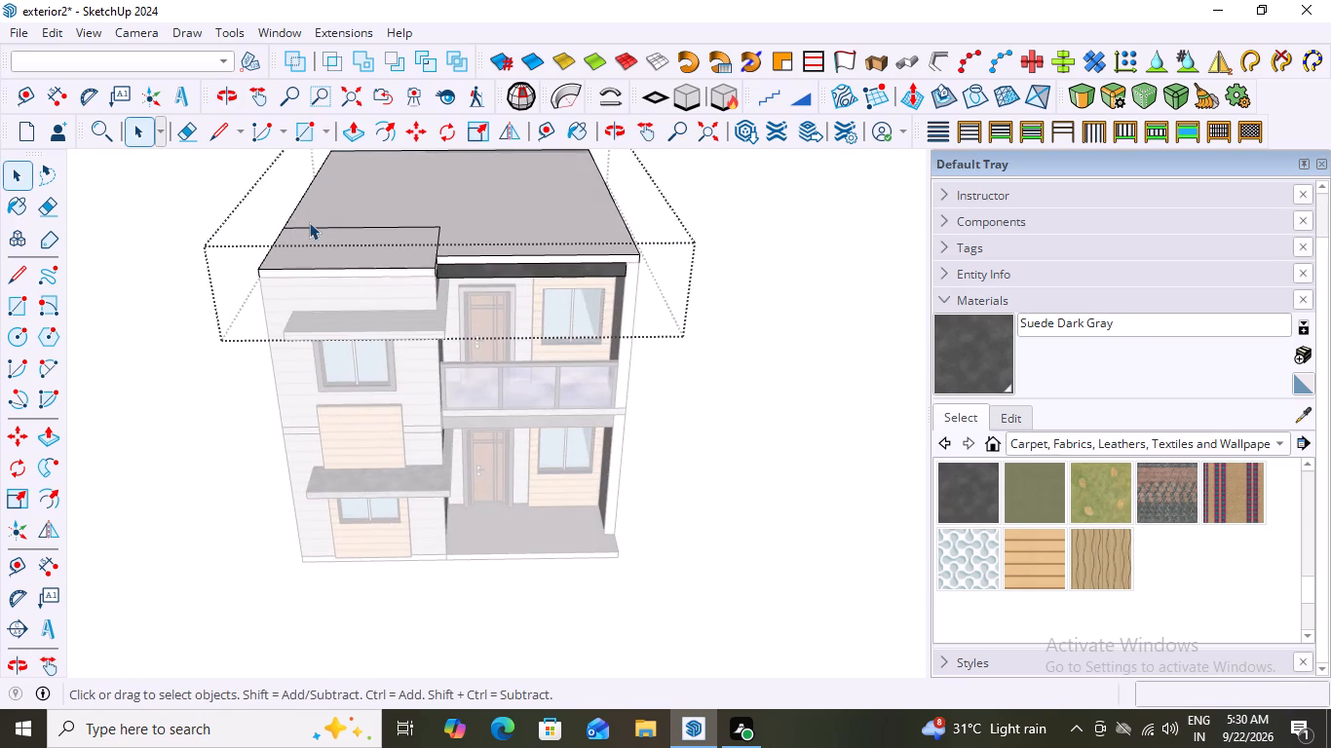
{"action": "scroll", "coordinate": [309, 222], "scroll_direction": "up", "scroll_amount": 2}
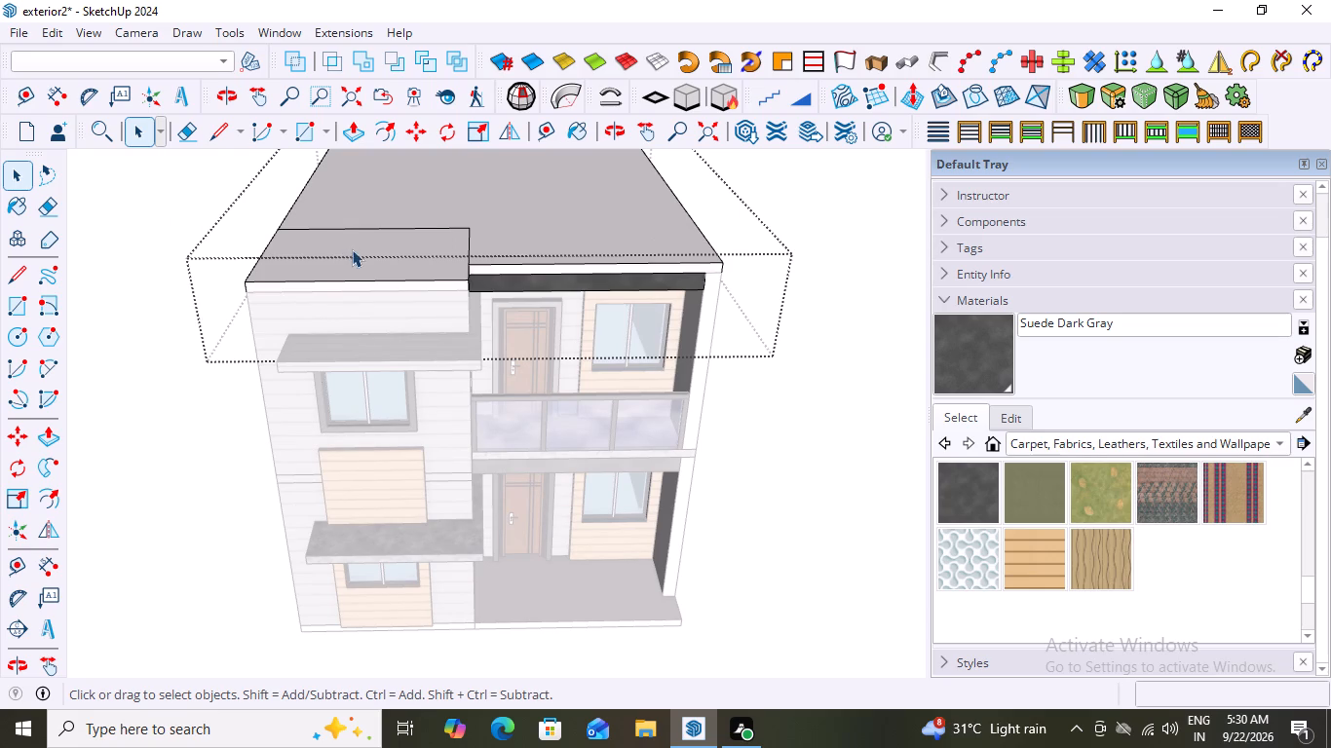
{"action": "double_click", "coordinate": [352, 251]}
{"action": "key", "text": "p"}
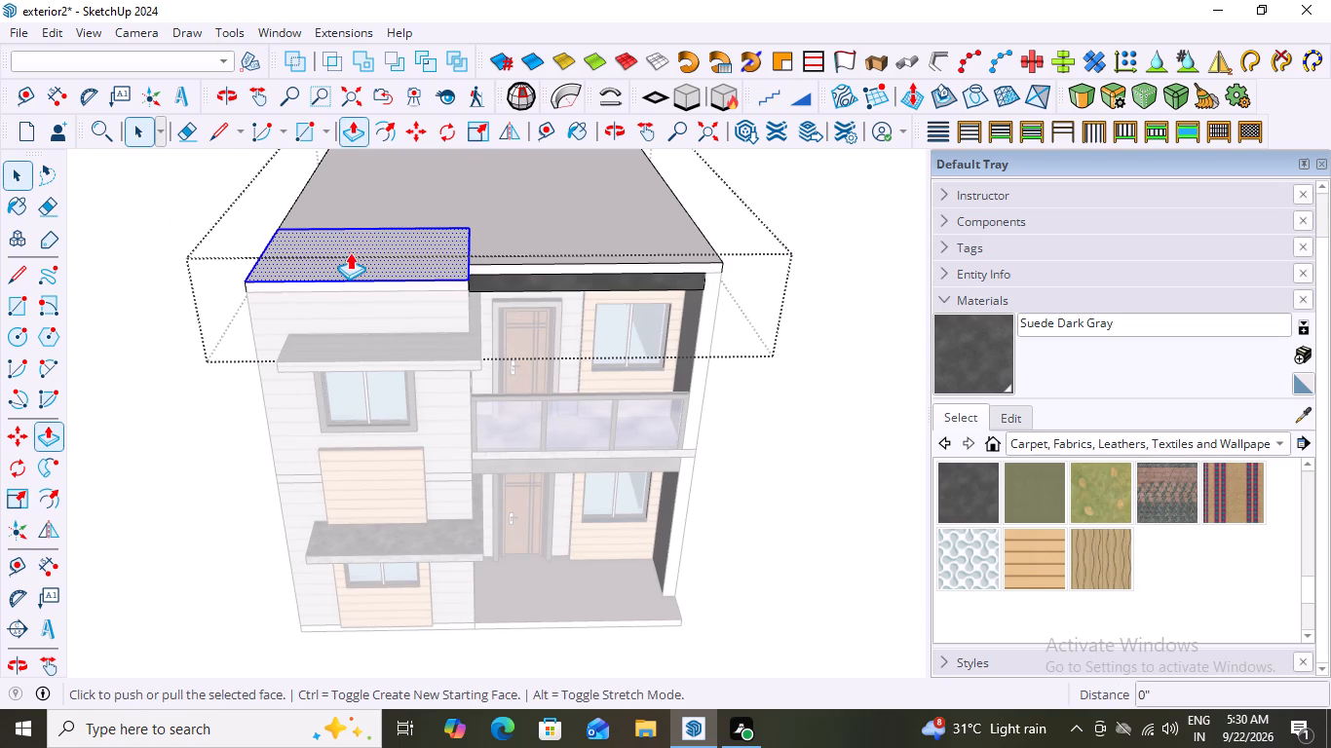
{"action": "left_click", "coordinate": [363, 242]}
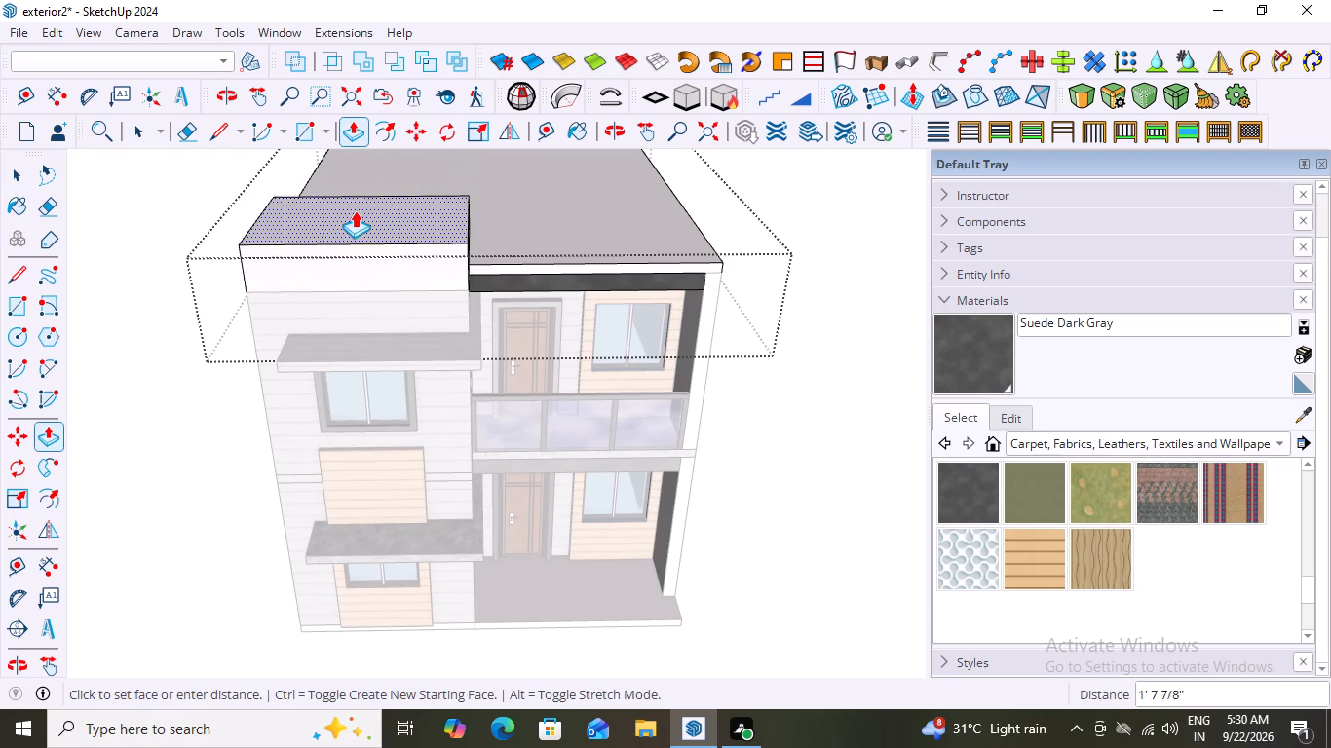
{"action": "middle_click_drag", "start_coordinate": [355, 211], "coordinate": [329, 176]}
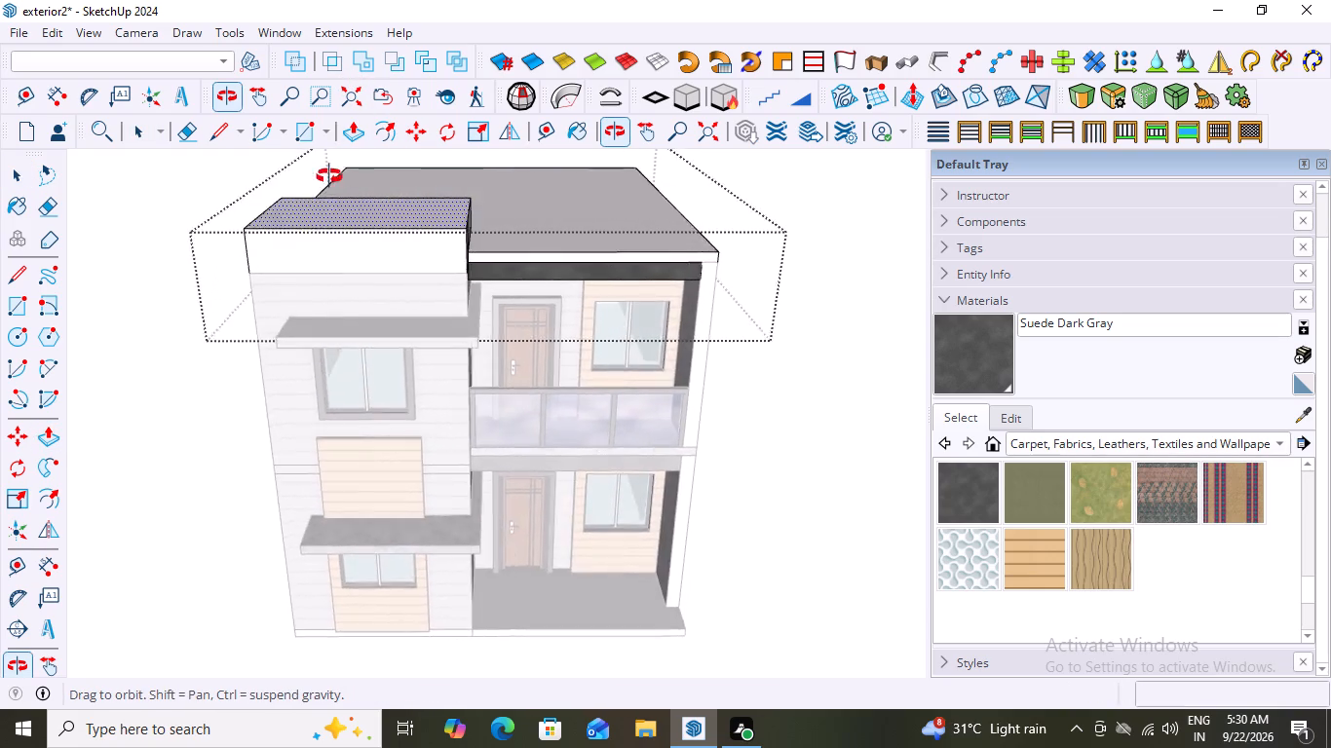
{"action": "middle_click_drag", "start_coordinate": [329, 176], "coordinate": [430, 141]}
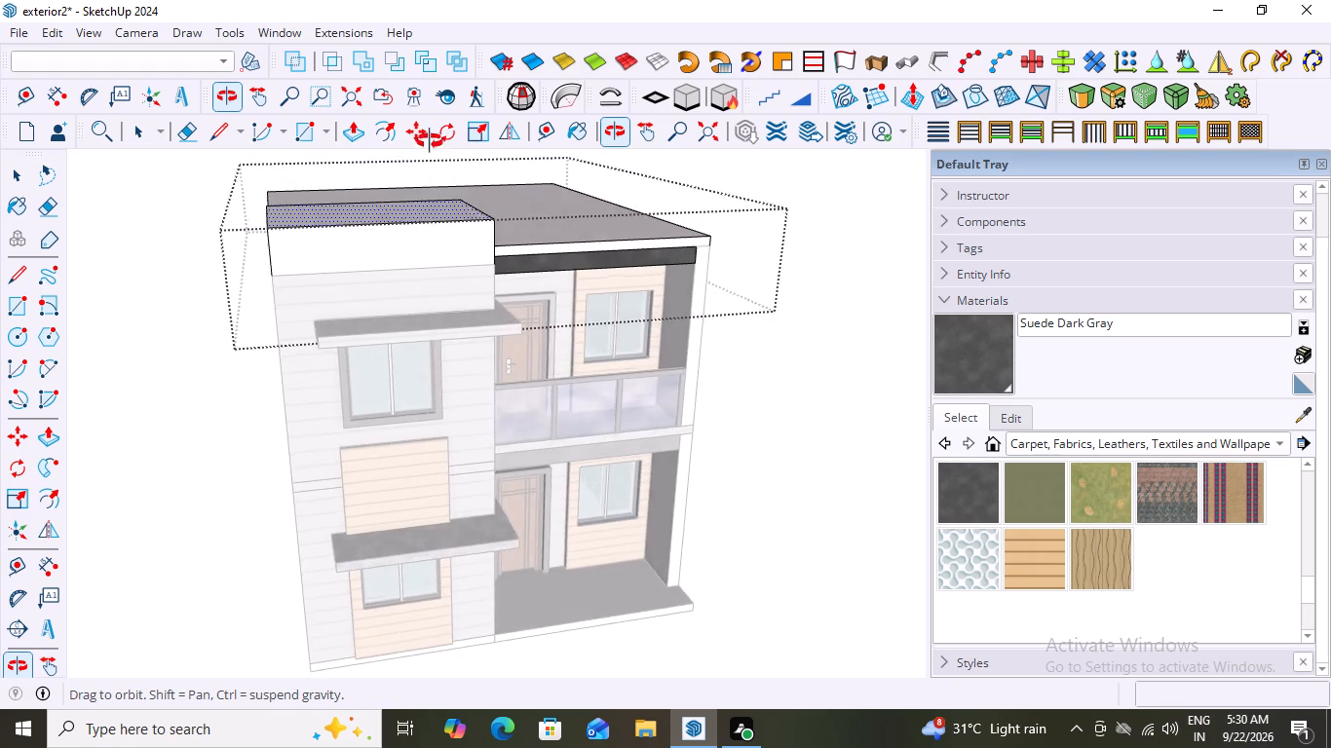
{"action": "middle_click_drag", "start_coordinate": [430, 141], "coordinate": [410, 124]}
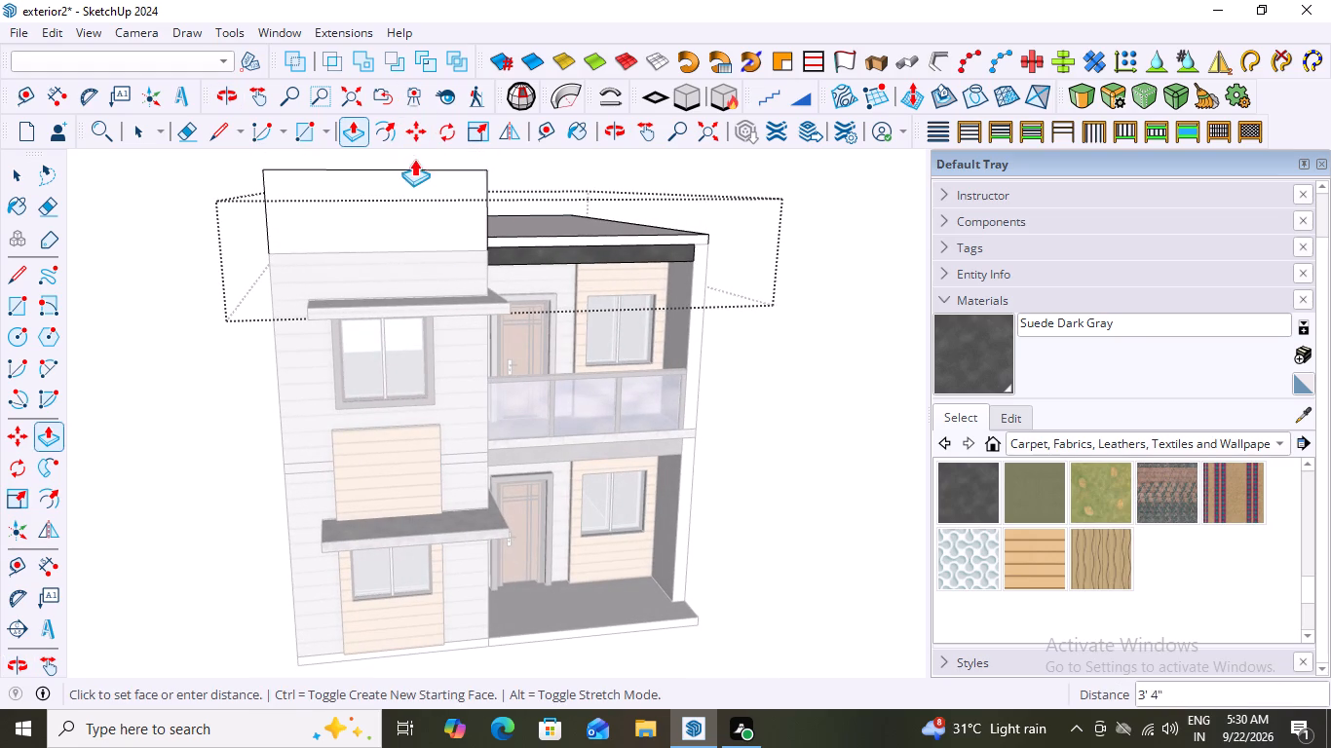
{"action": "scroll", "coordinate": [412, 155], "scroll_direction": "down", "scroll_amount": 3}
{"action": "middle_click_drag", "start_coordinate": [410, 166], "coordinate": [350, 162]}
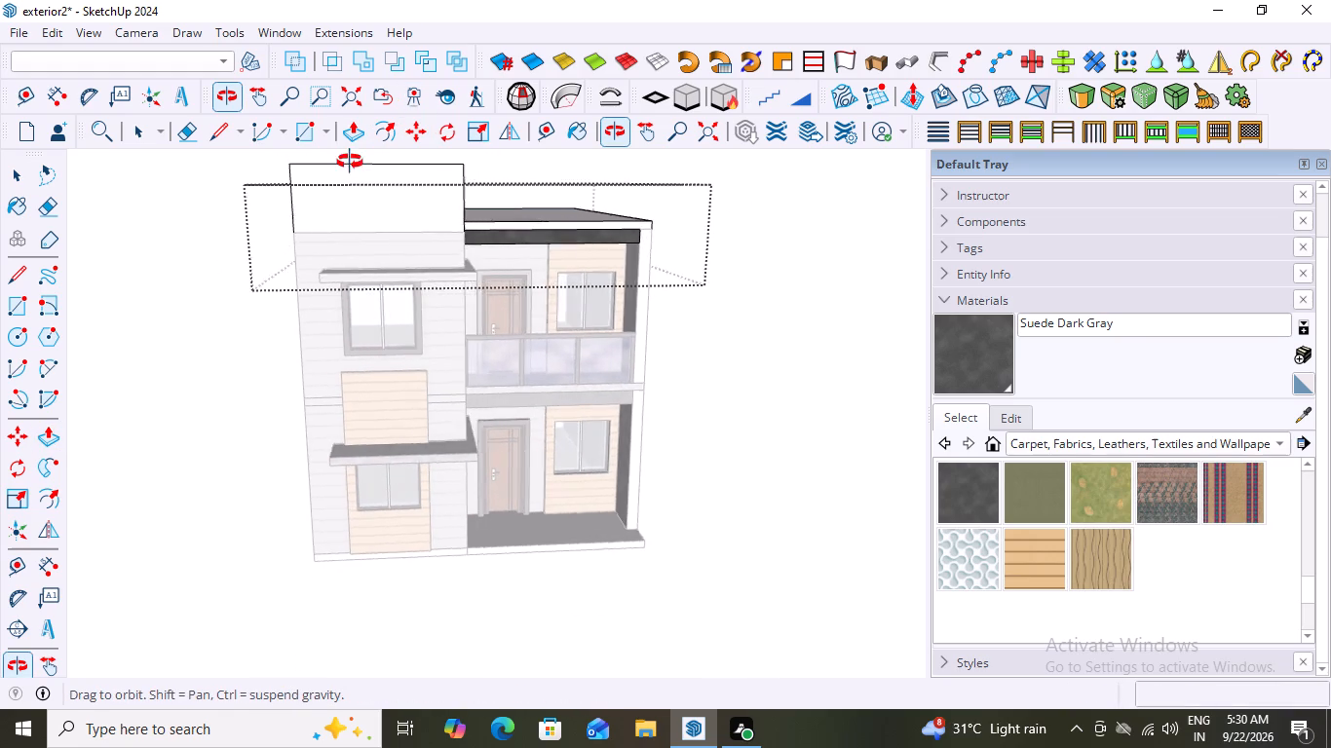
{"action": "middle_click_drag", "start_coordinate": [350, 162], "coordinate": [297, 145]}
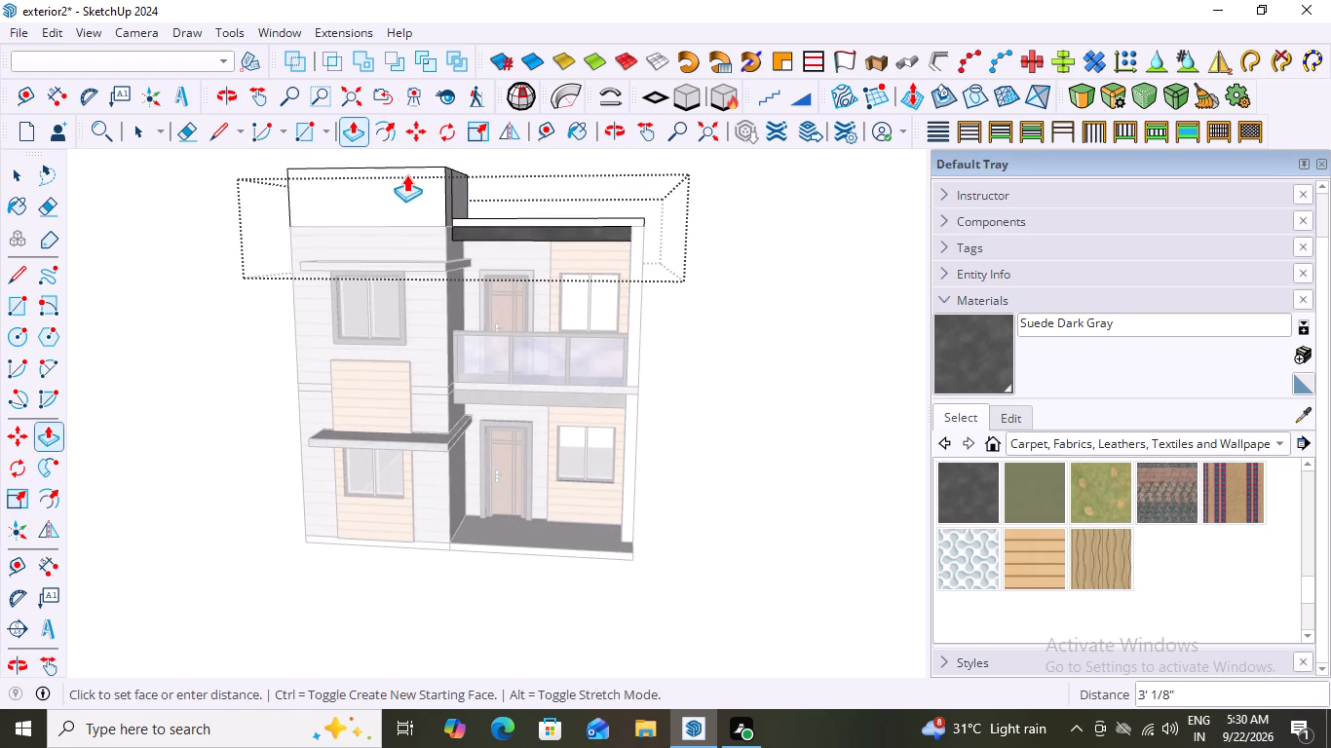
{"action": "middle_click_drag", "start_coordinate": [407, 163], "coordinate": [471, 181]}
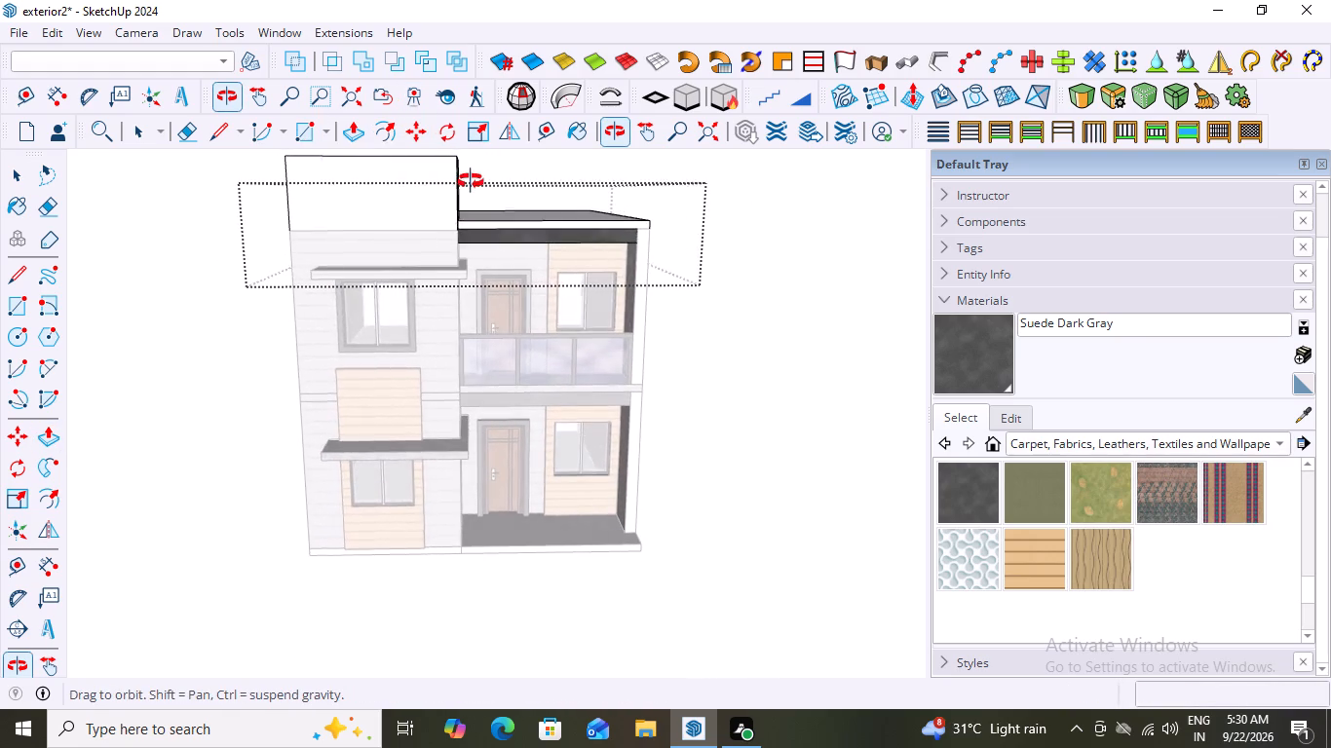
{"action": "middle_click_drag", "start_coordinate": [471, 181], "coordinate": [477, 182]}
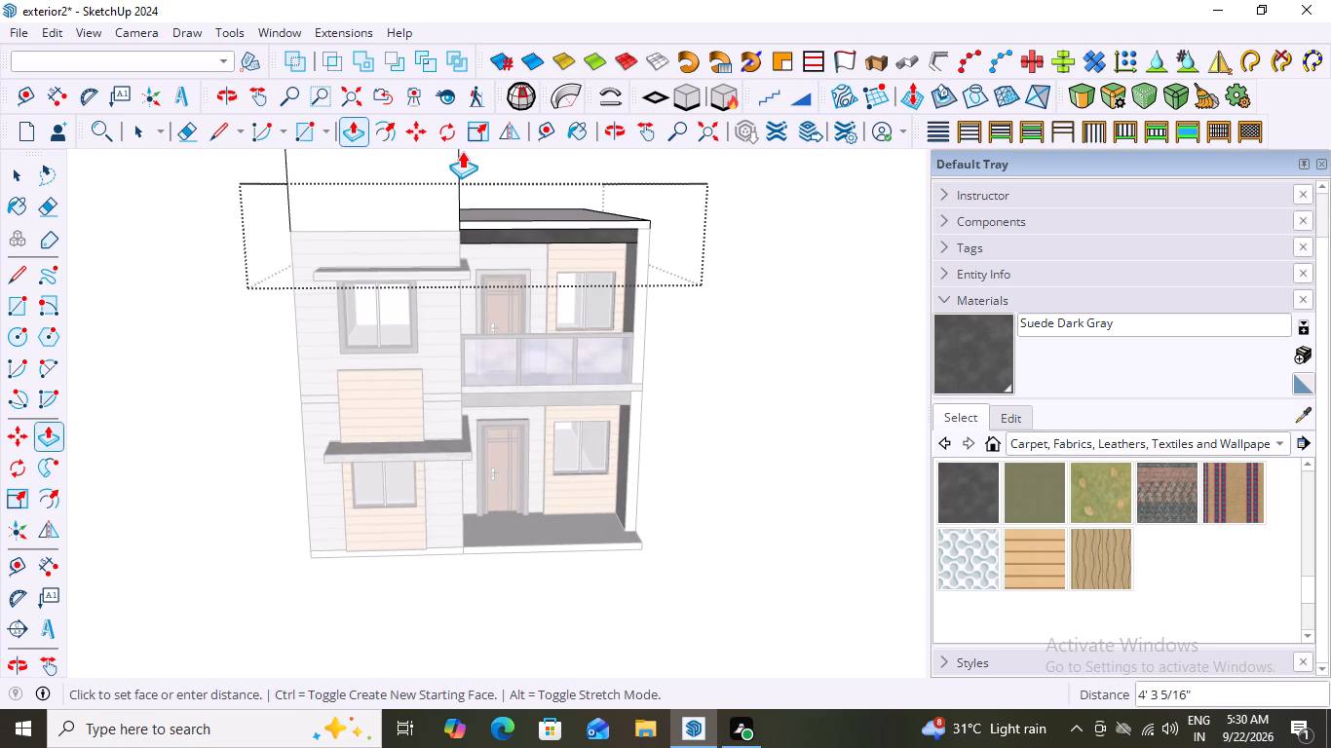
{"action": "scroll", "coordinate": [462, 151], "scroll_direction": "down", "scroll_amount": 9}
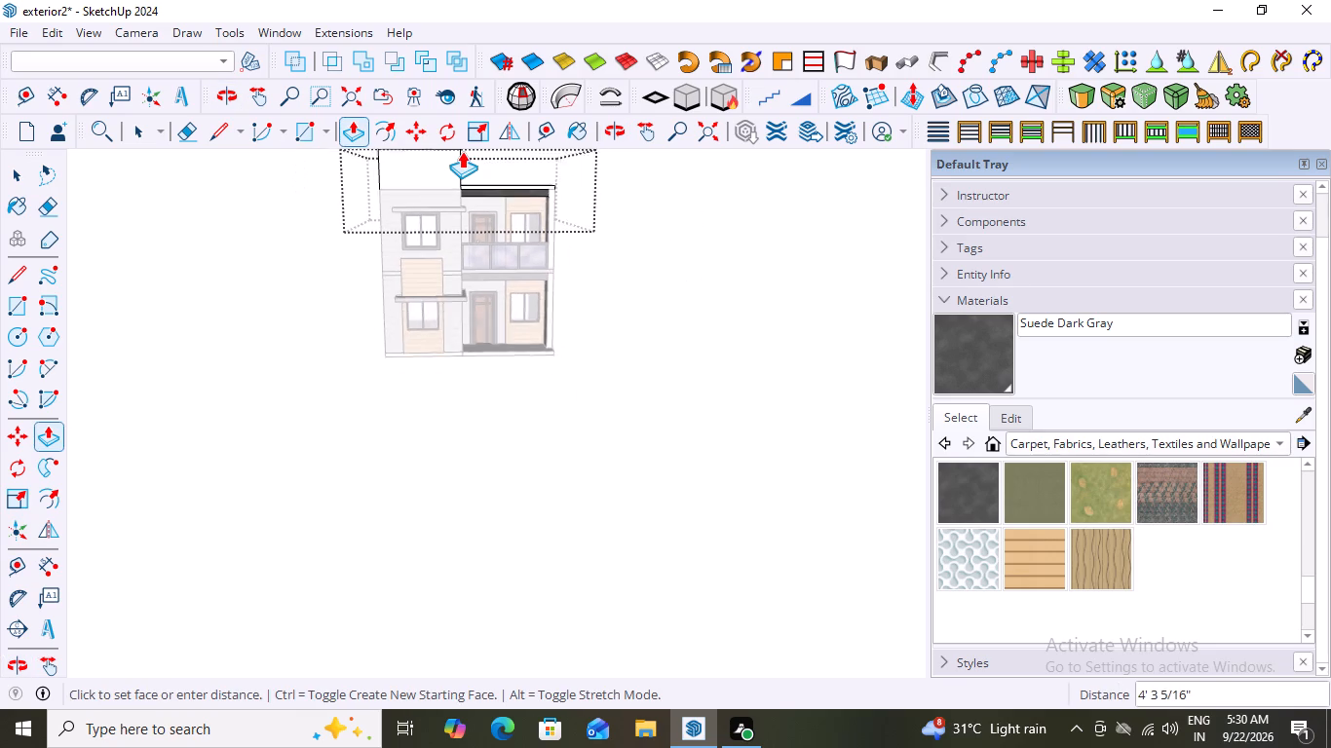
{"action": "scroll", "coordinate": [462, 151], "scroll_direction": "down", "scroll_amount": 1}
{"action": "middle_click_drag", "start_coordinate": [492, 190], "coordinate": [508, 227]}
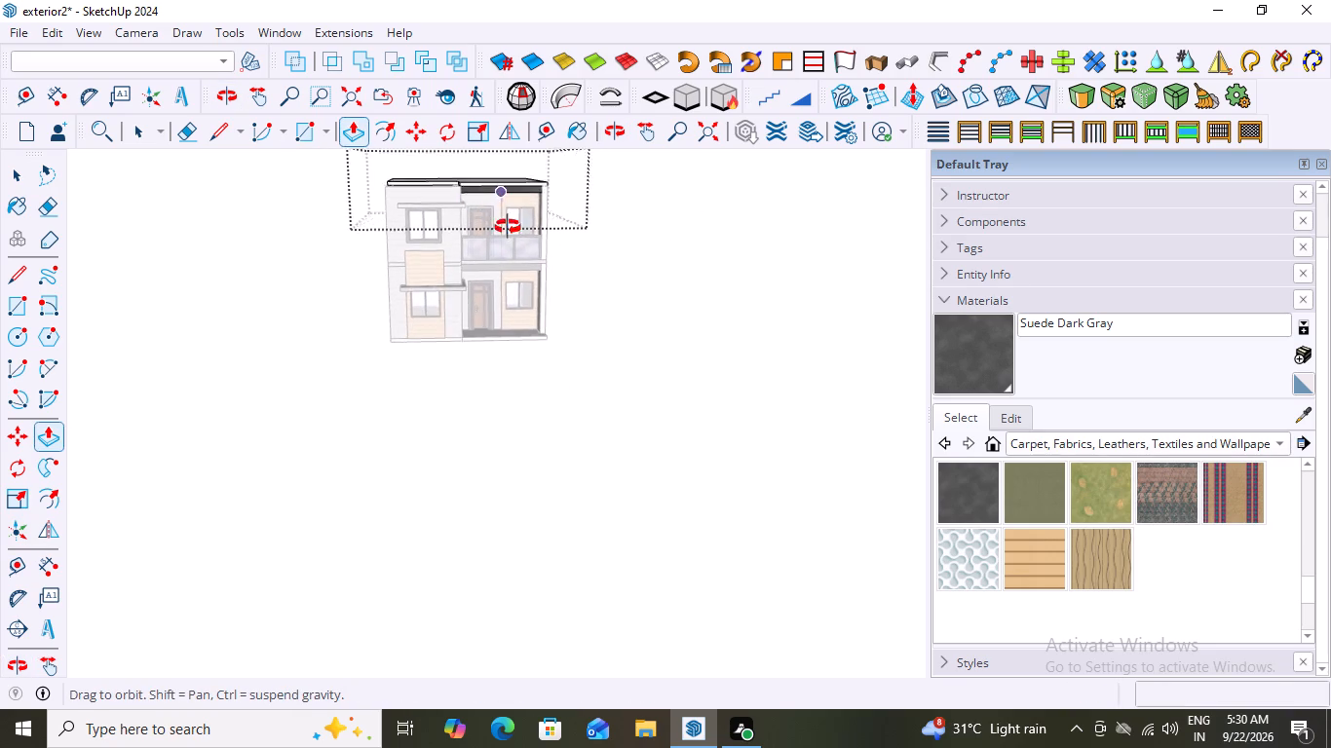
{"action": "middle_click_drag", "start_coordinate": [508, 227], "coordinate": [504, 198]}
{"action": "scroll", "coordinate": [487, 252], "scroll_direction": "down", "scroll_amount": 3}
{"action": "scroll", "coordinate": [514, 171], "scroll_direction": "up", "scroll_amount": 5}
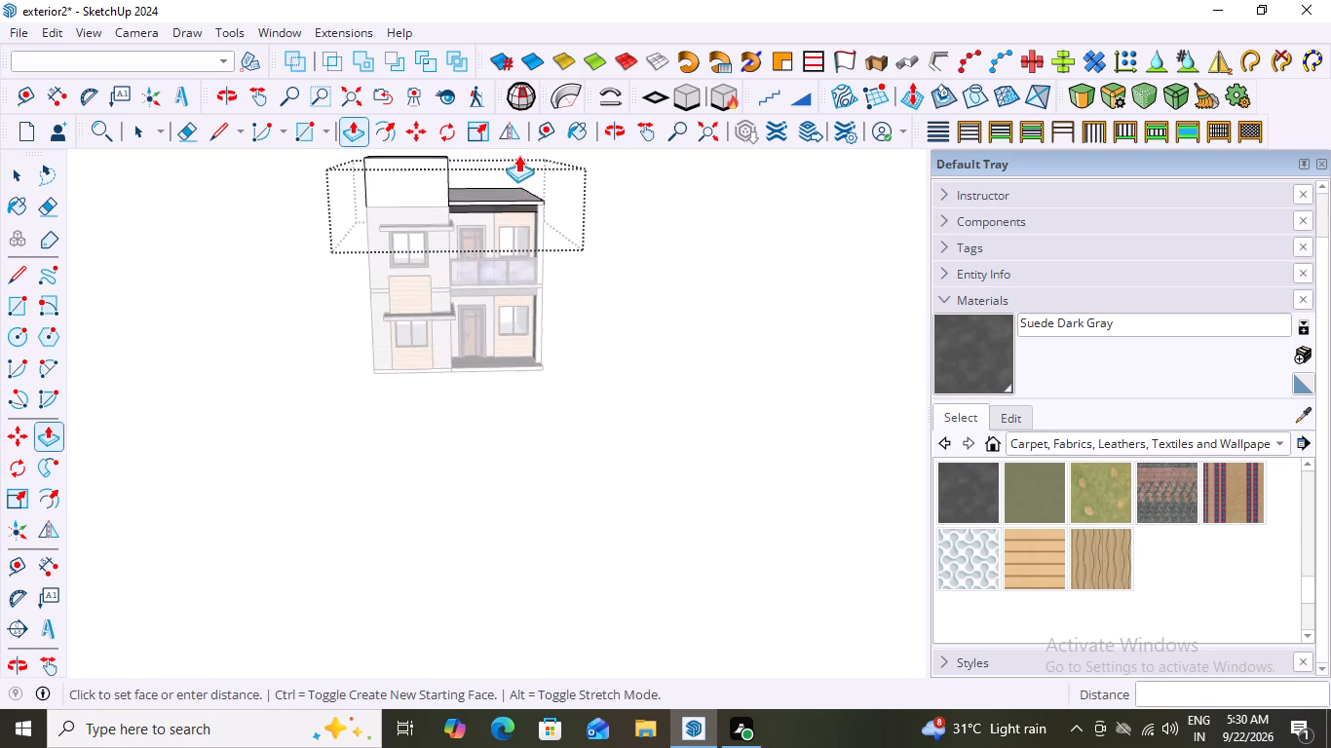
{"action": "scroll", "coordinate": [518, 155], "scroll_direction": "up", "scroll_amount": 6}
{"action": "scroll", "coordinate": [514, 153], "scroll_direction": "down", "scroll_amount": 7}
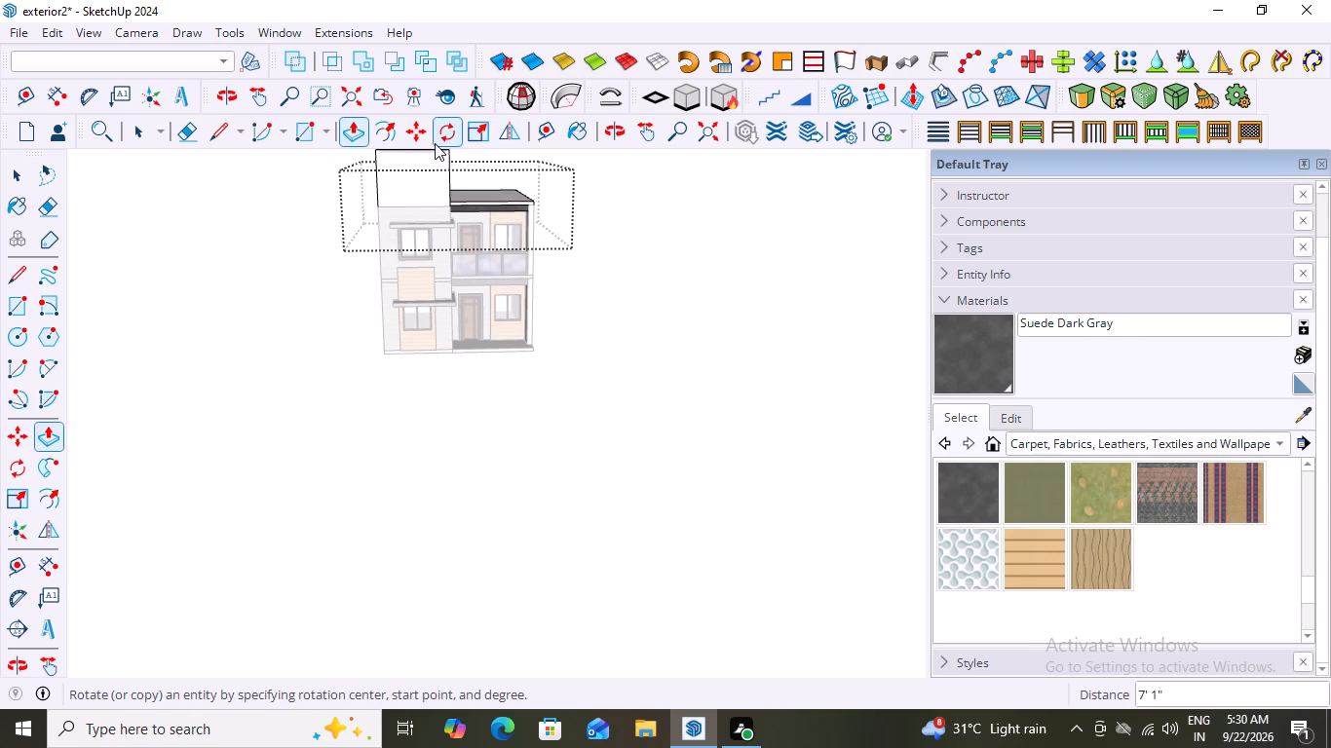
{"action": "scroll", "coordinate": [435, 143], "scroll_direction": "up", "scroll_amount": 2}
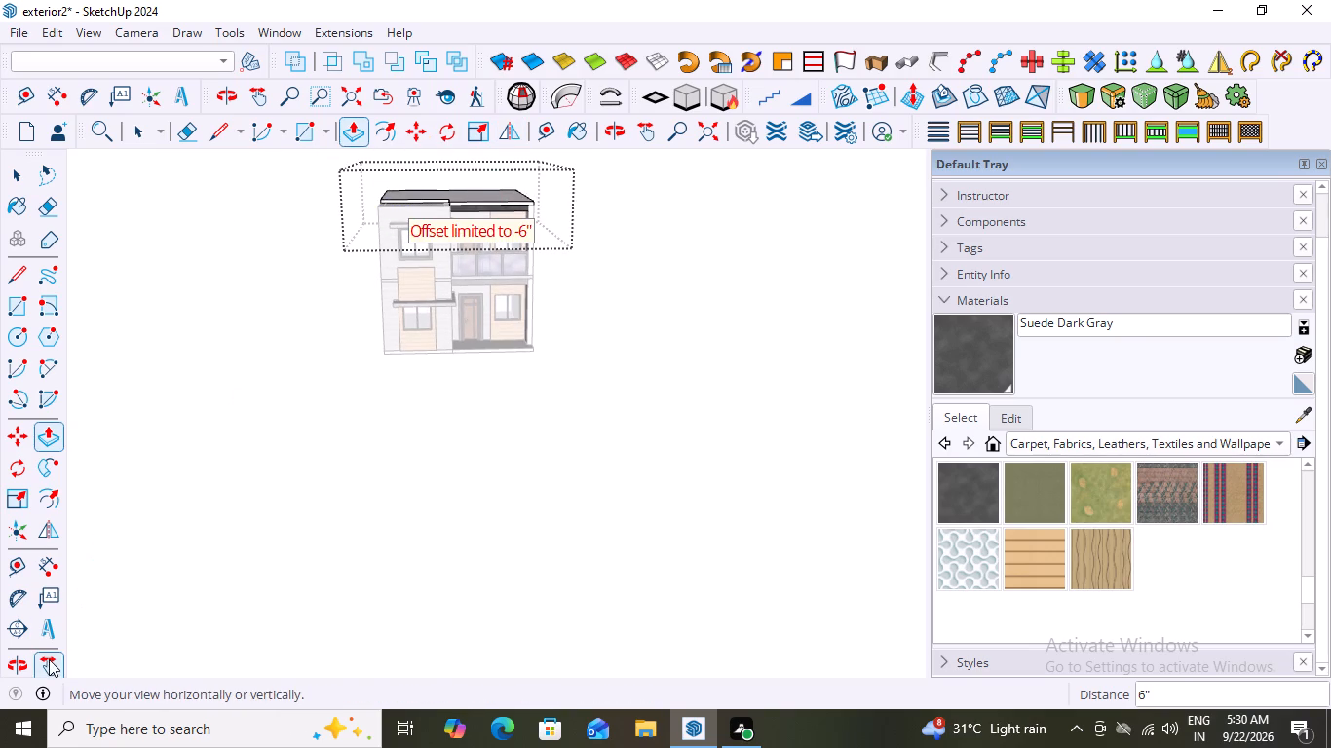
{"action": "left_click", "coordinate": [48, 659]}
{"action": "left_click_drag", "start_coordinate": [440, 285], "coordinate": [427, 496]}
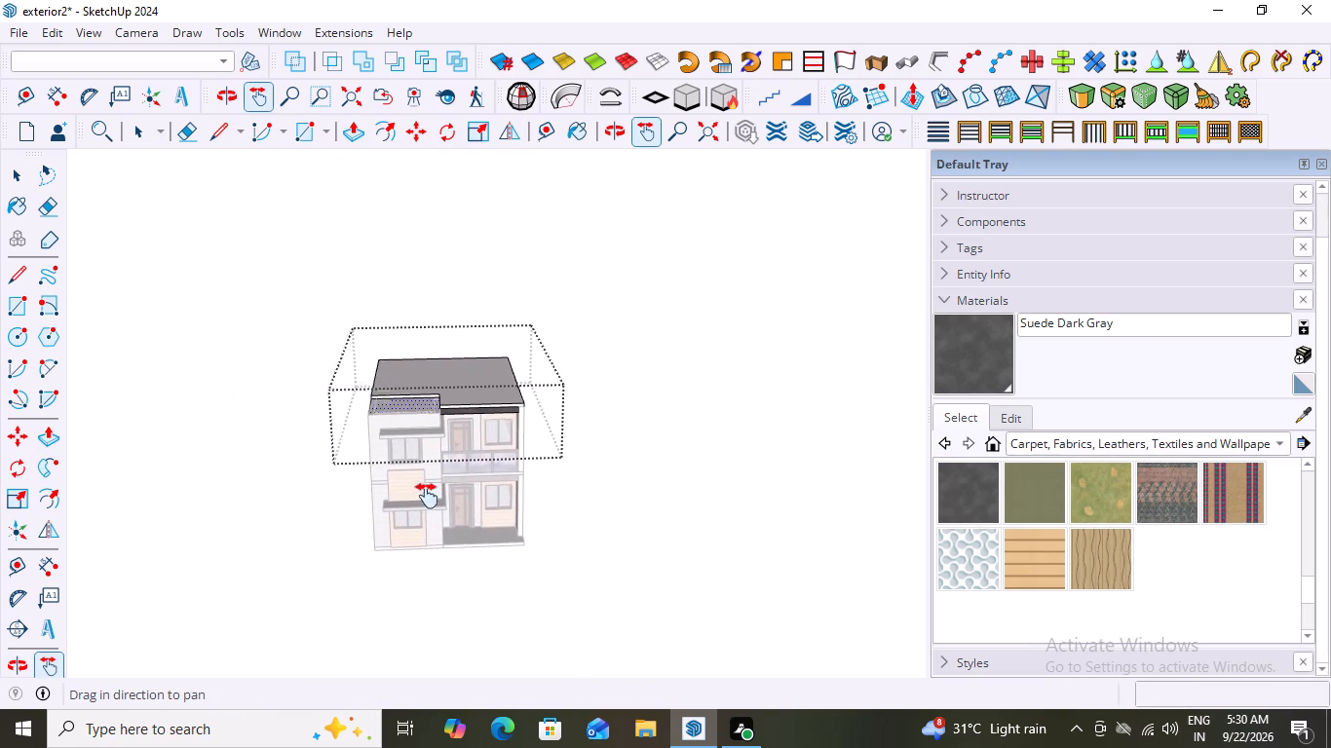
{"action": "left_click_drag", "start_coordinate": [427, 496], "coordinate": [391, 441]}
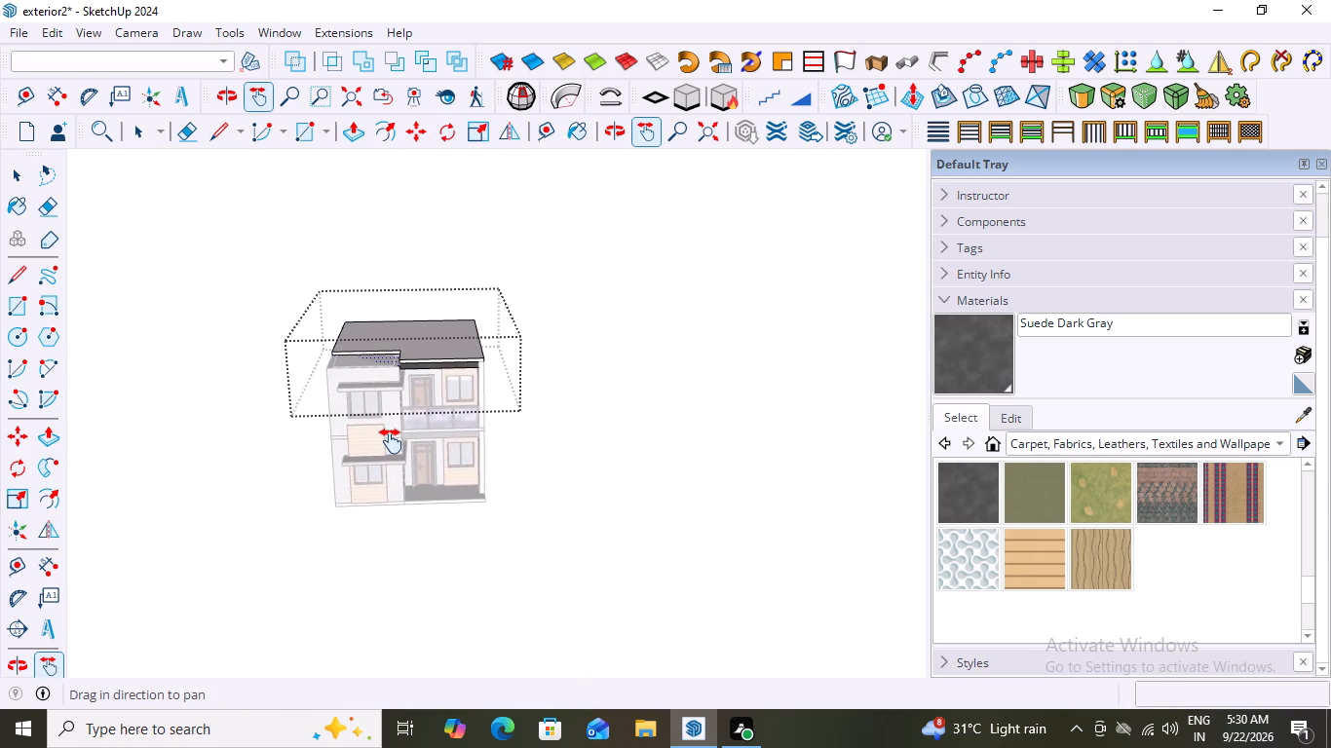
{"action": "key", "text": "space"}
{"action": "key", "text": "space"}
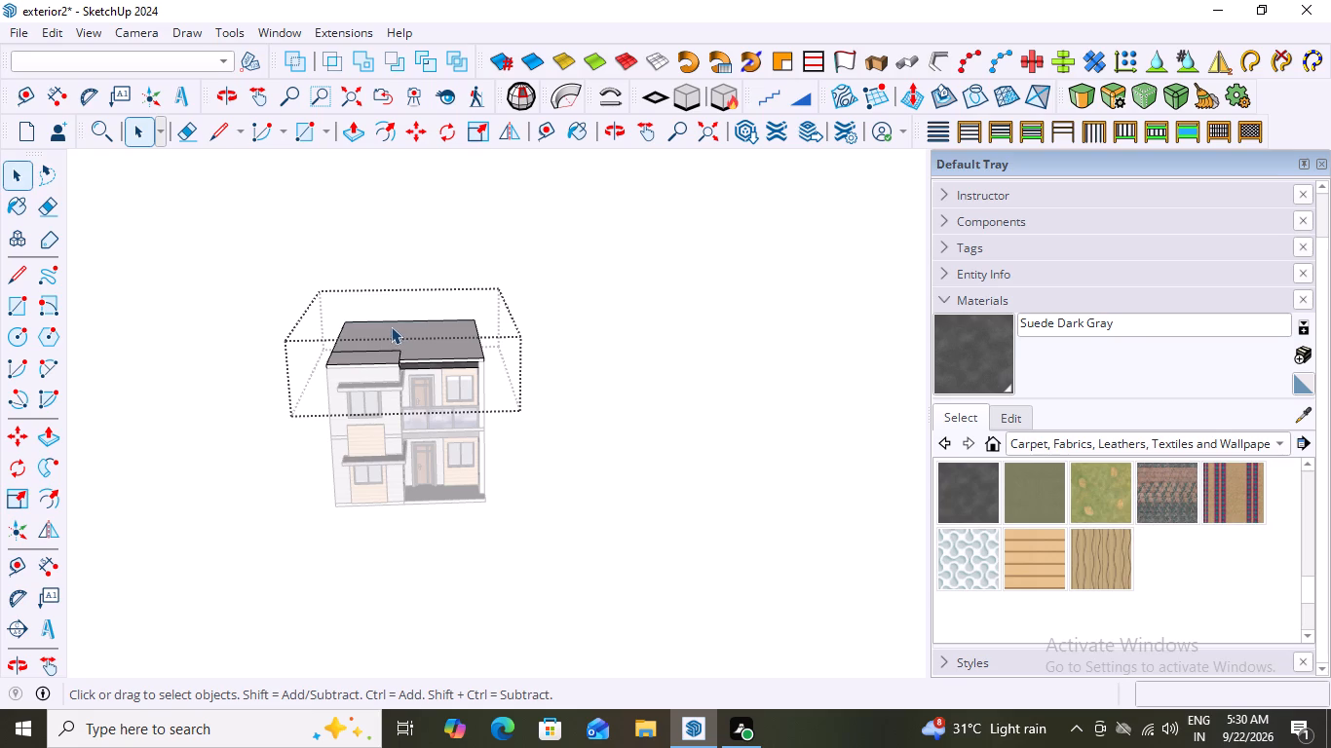
Push/Pull the rectangle on the roof slab over the projecting front bay up about 3' 10" to form a raised rooftop block.
{"action": "scroll", "coordinate": [355, 353], "scroll_direction": "up", "scroll_amount": 11}
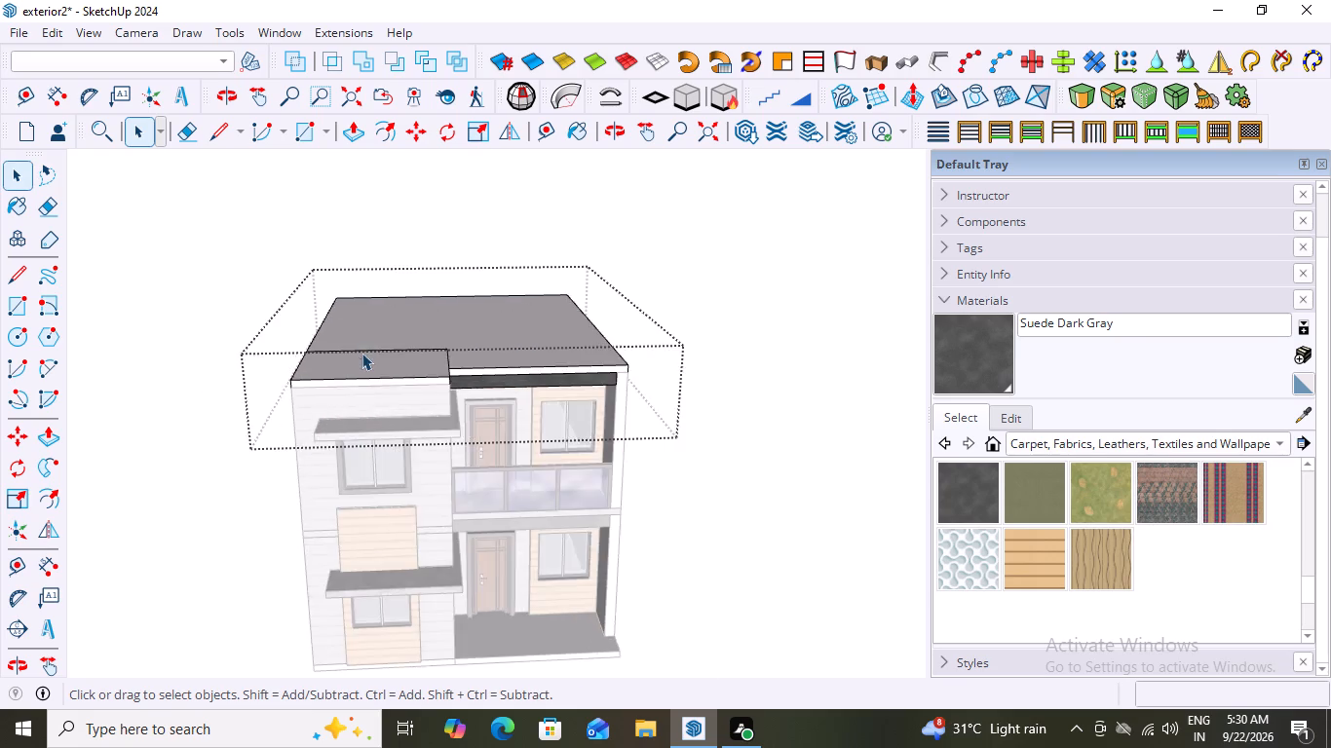
{"action": "scroll", "coordinate": [361, 353], "scroll_direction": "up", "scroll_amount": 3}
{"action": "left_click", "coordinate": [403, 376]}
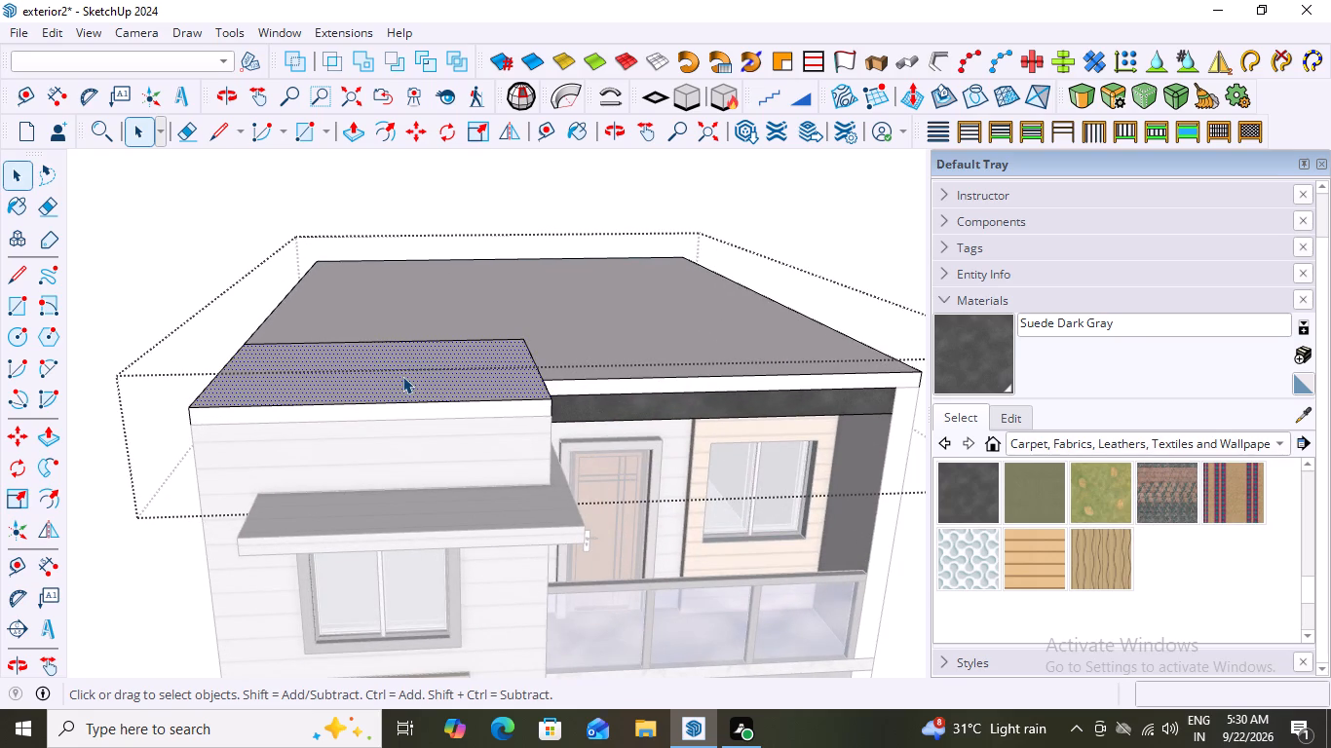
{"action": "left_click", "coordinate": [402, 376]}
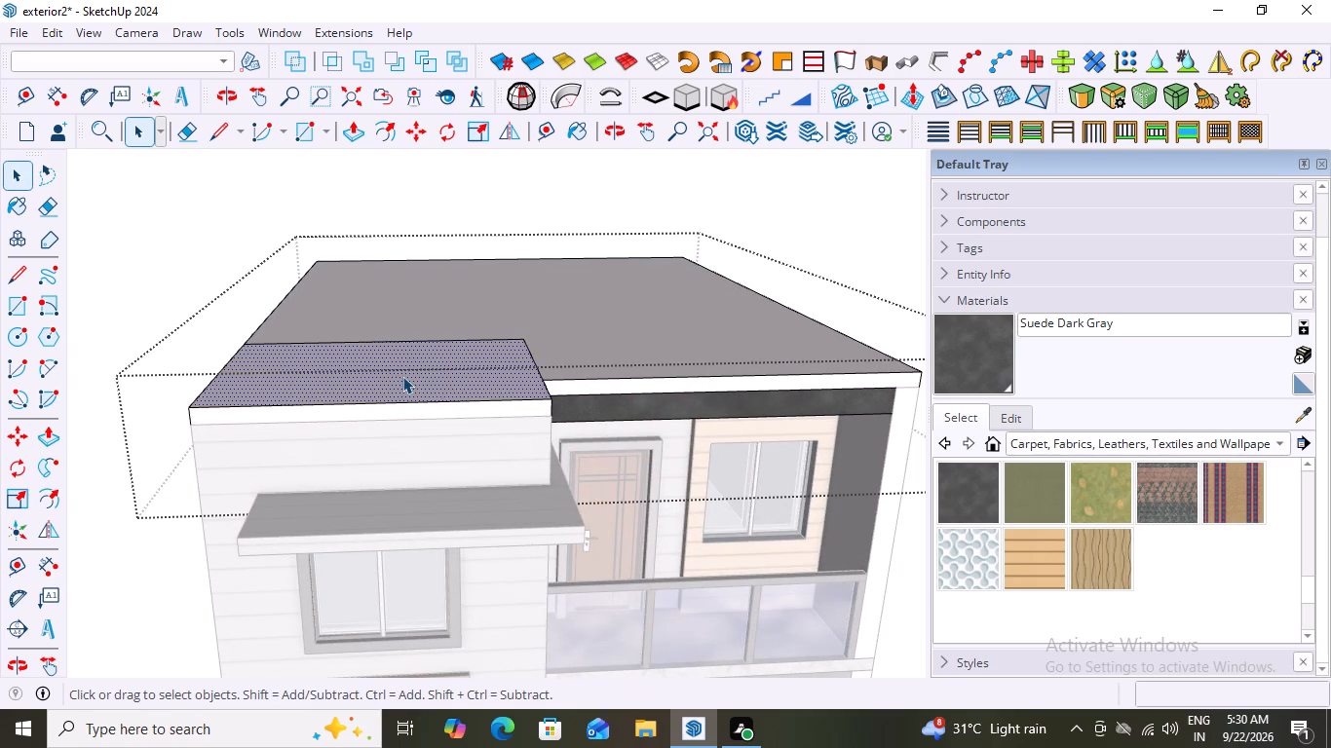
{"action": "key", "text": "p"}
{"action": "left_click", "coordinate": [409, 374]}
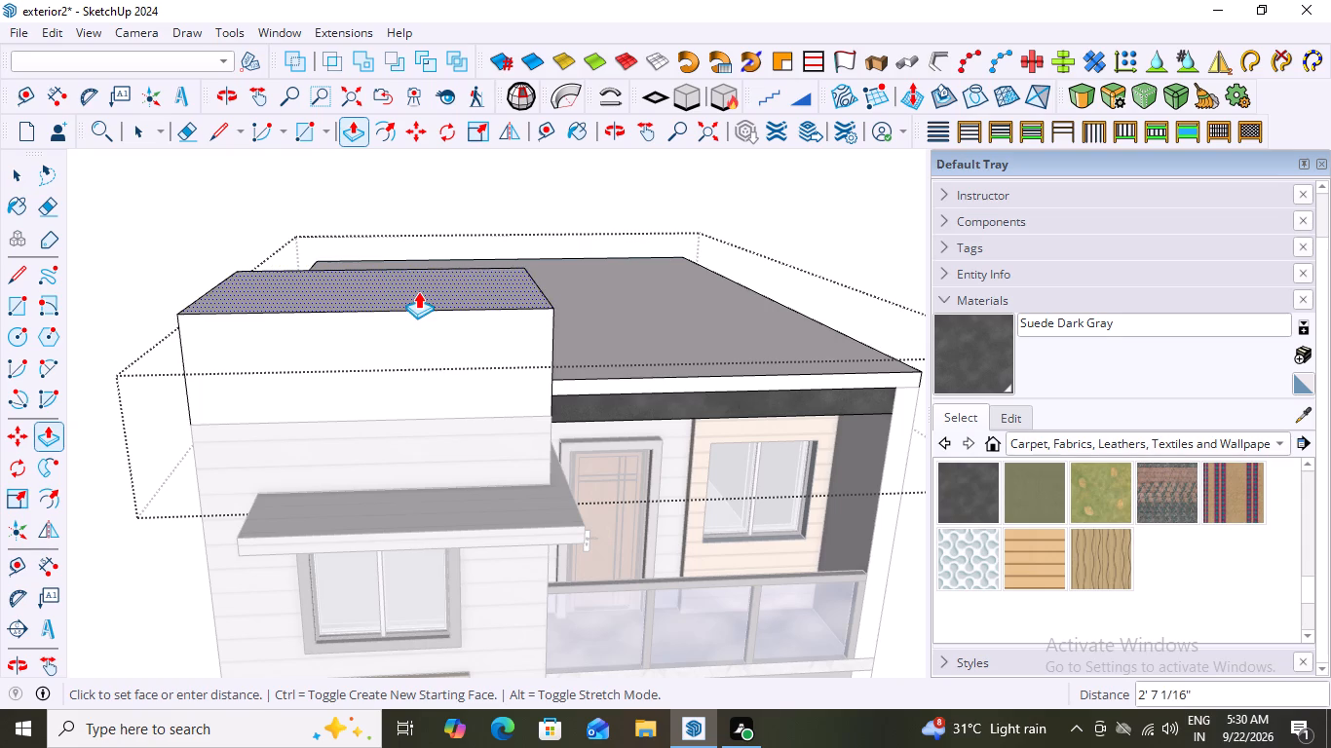
{"action": "scroll", "coordinate": [406, 280], "scroll_direction": "down", "scroll_amount": 4}
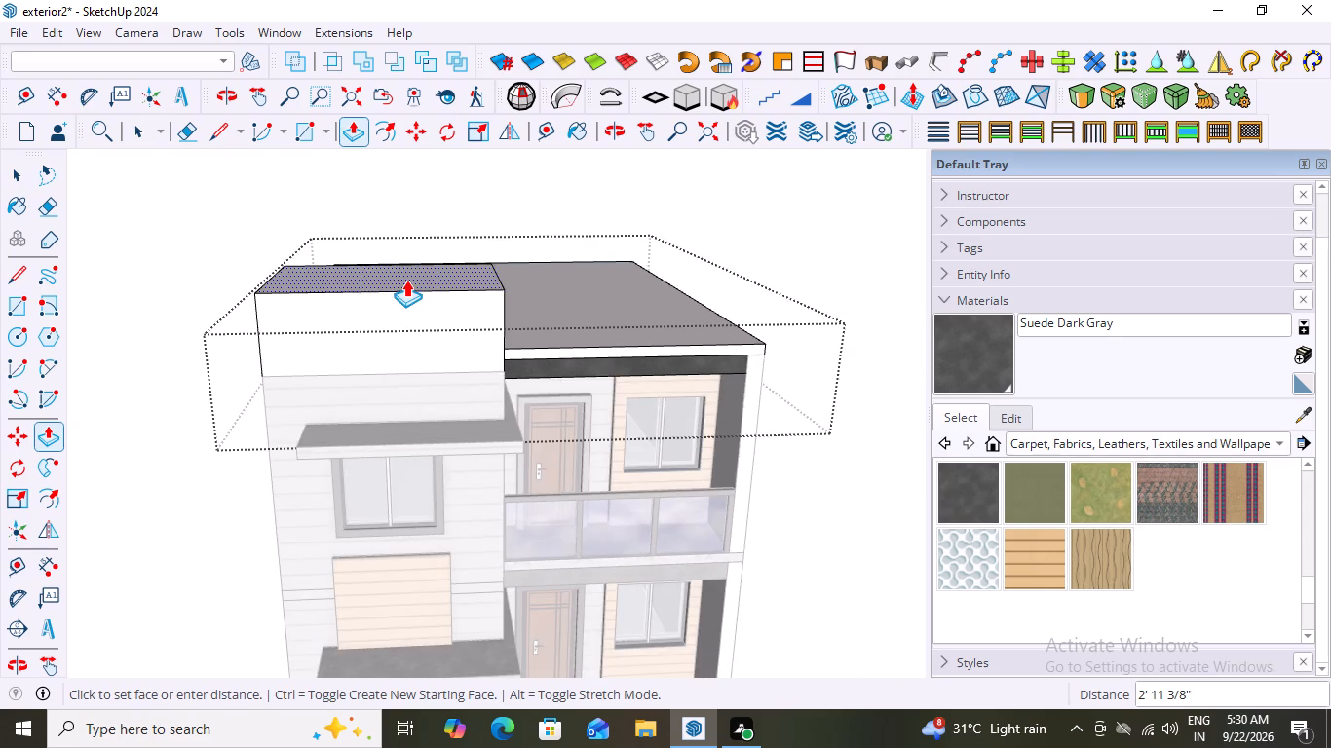
{"action": "scroll", "coordinate": [406, 280], "scroll_direction": "down", "scroll_amount": 3}
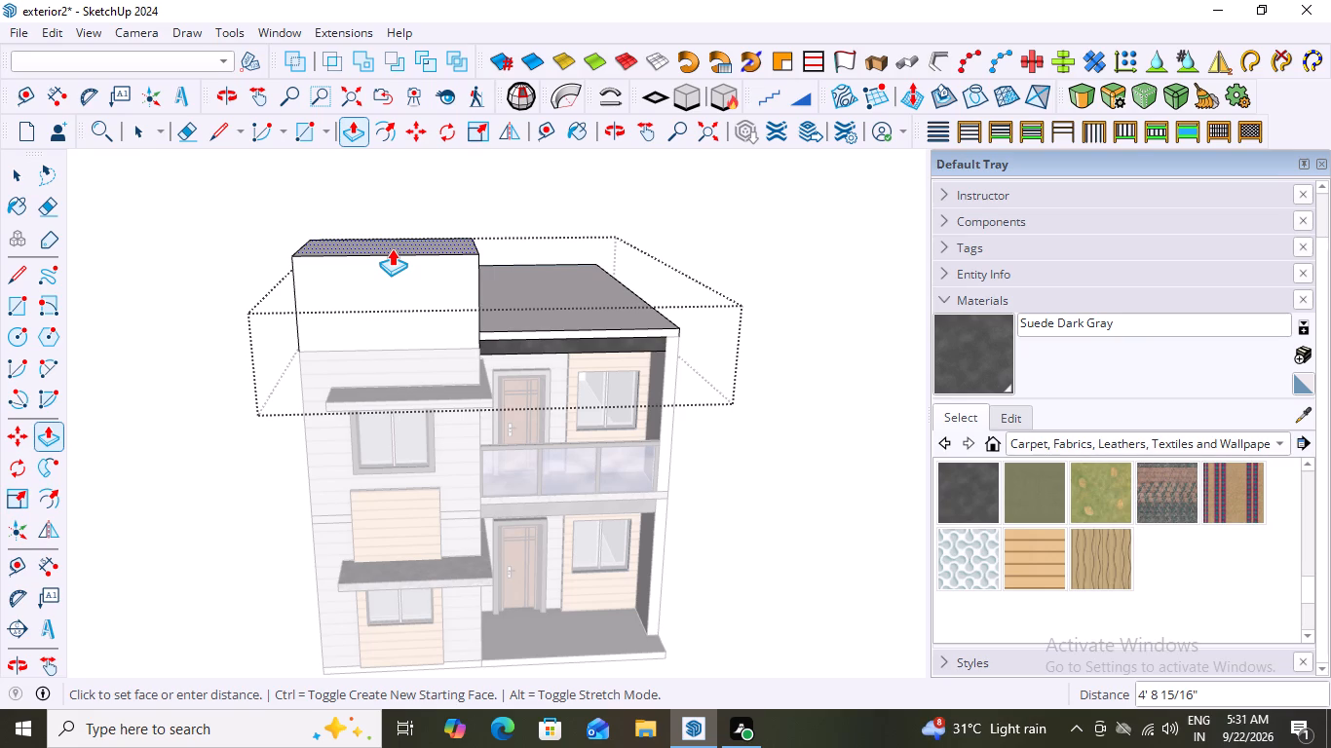
{"action": "middle_click_drag", "start_coordinate": [391, 255], "coordinate": [269, 284]}
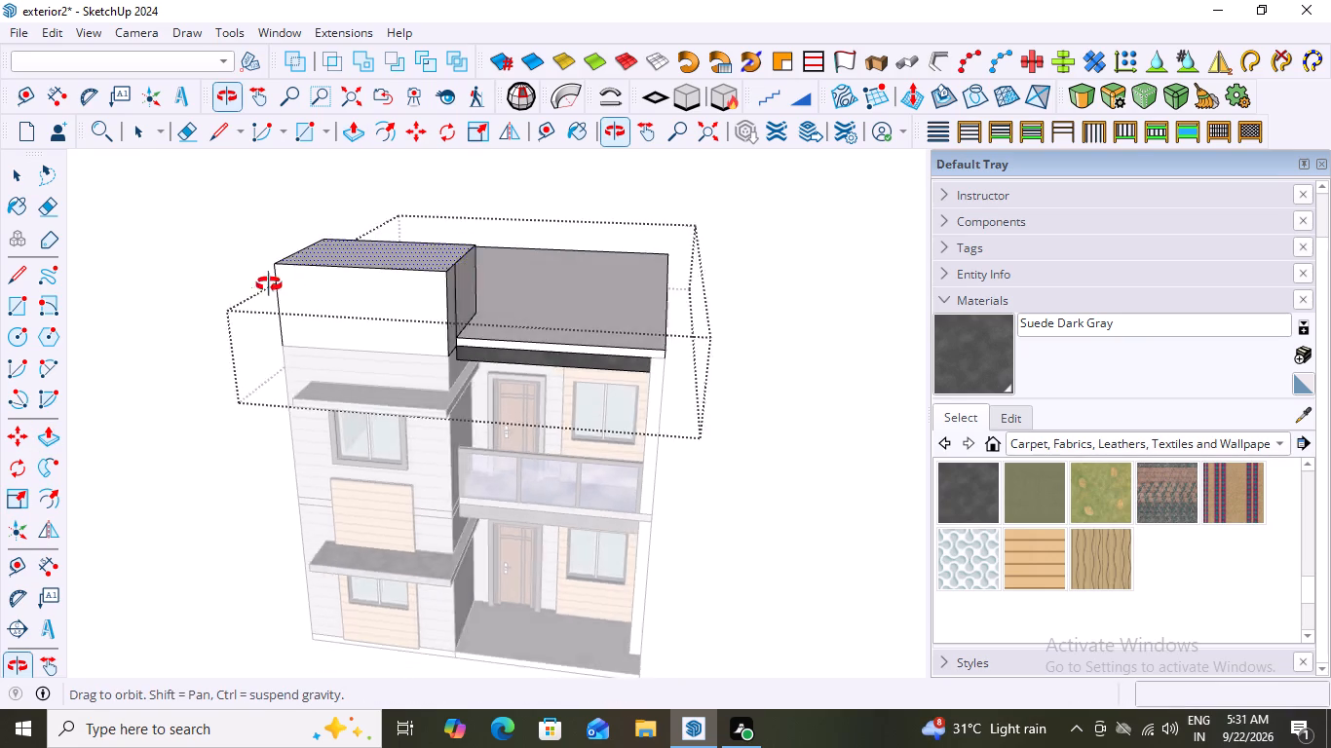
{"action": "middle_click_drag", "start_coordinate": [269, 284], "coordinate": [84, 287]}
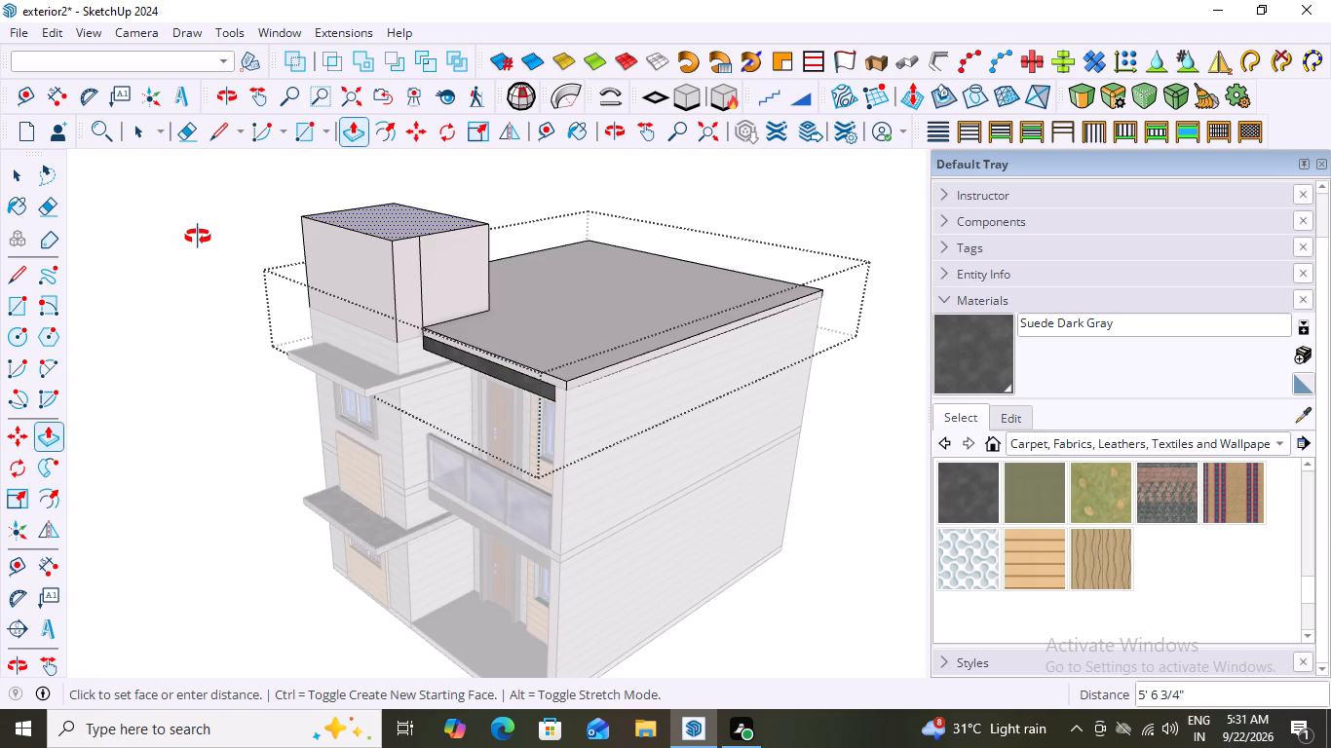
{"action": "middle_click_drag", "start_coordinate": [198, 237], "coordinate": [570, 205]}
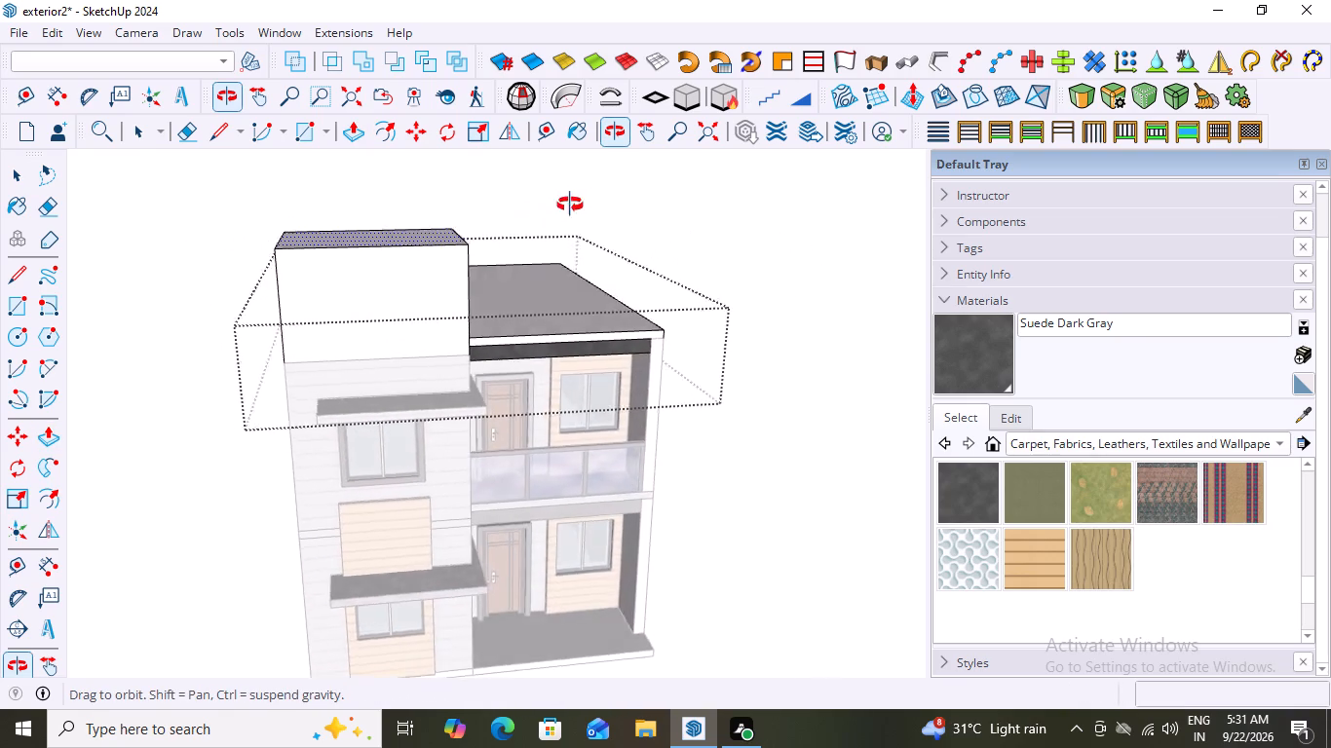
{"action": "middle_click_drag", "start_coordinate": [570, 205], "coordinate": [629, 193]}
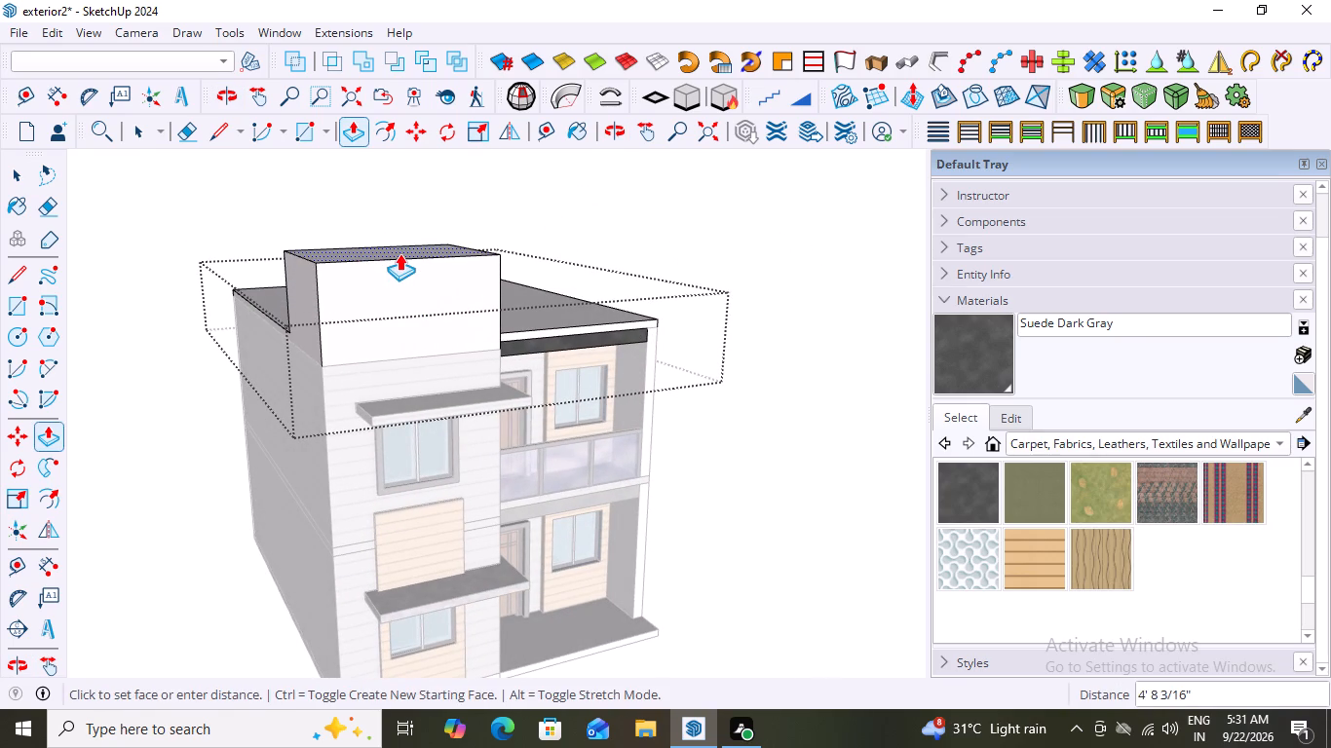
{"action": "middle_click_drag", "start_coordinate": [399, 253], "coordinate": [310, 267]}
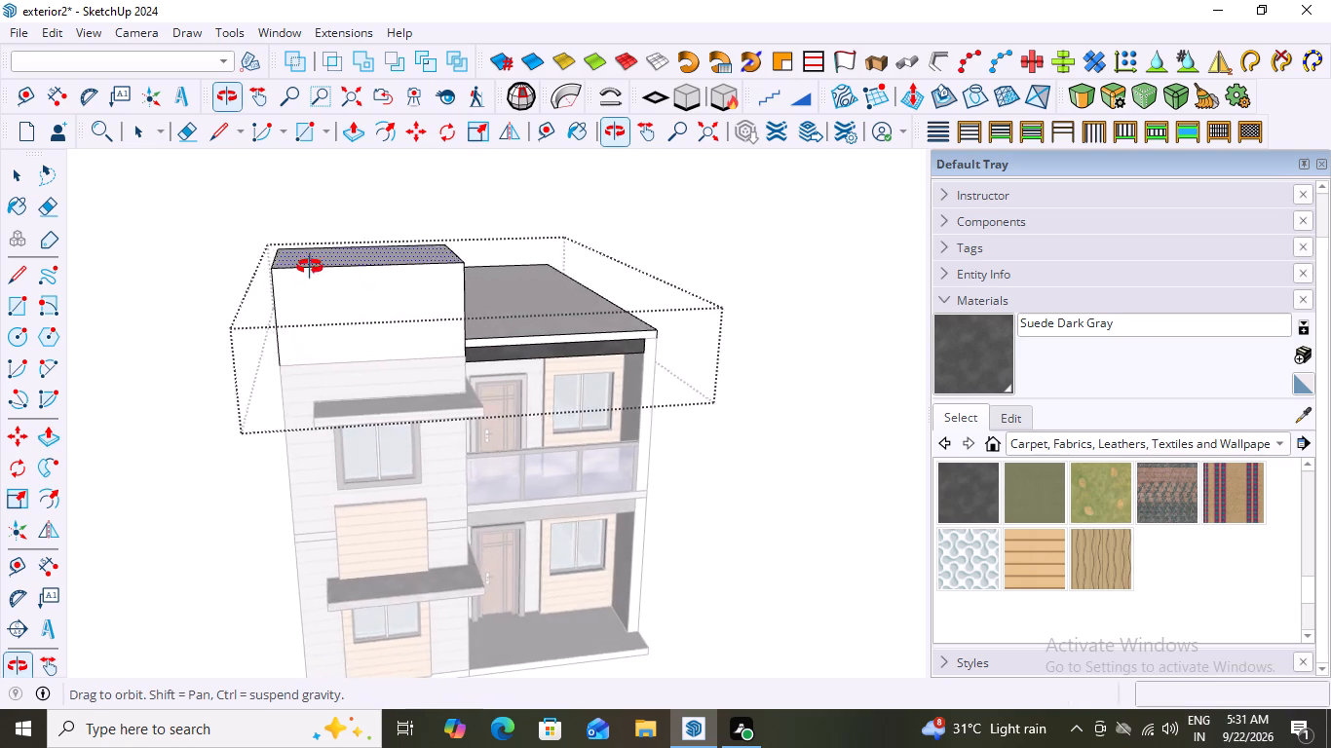
{"action": "middle_click_drag", "start_coordinate": [310, 267], "coordinate": [507, 243]}
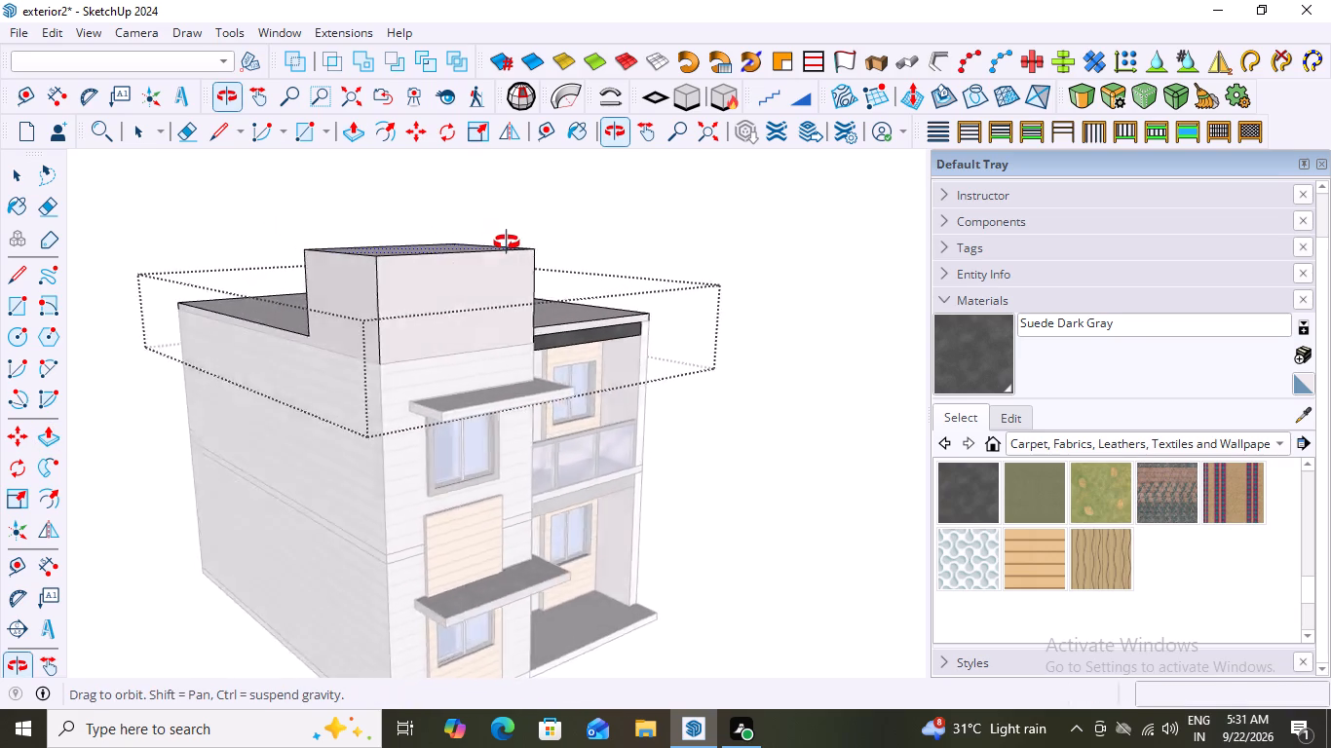
{"action": "middle_click_drag", "start_coordinate": [507, 243], "coordinate": [264, 253]}
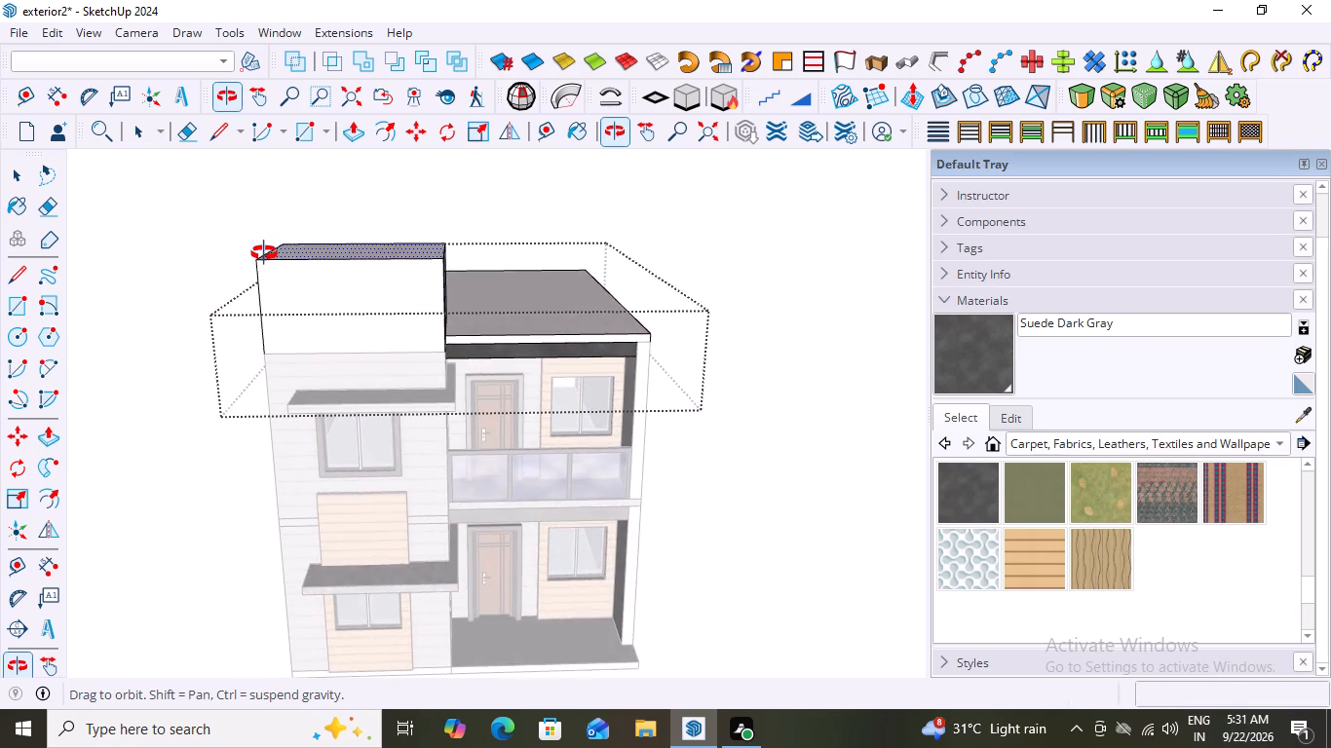
{"action": "middle_click_drag", "start_coordinate": [264, 253], "coordinate": [264, 252]}
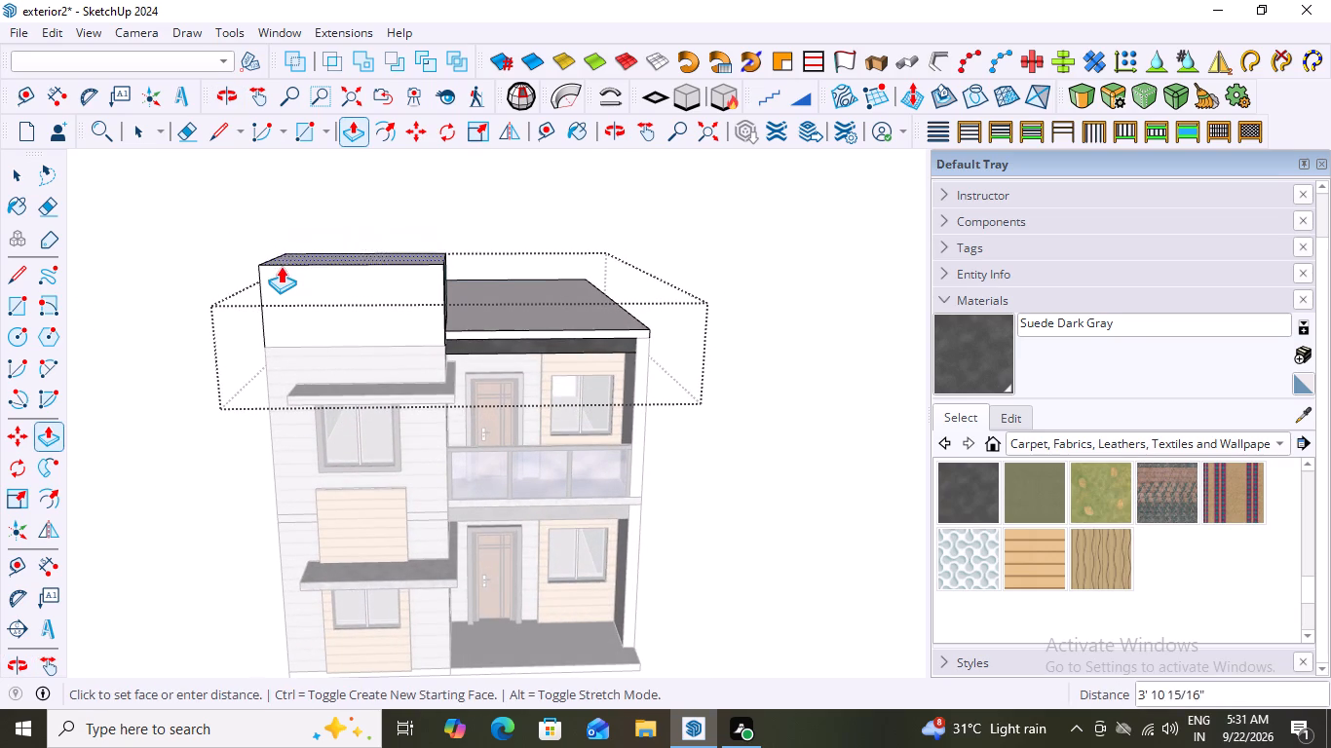
{"action": "left_click", "coordinate": [281, 266]}
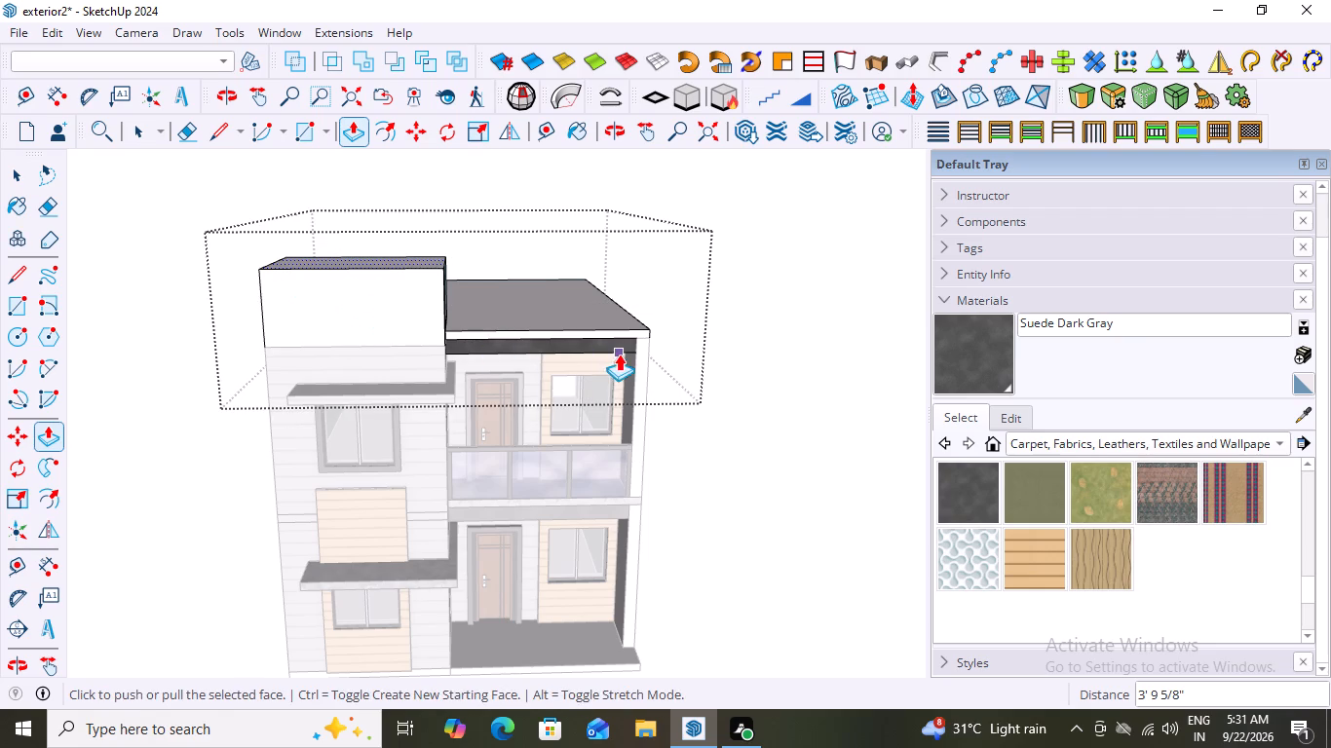
Inside the roof slab group, delete the vertical edge dividing the rooftop block's side face above the notch, and close the group.
{"action": "key", "text": "space"}
{"action": "left_click", "coordinate": [793, 316]}
{"action": "middle_click_drag", "start_coordinate": [280, 418], "coordinate": [624, 377]}
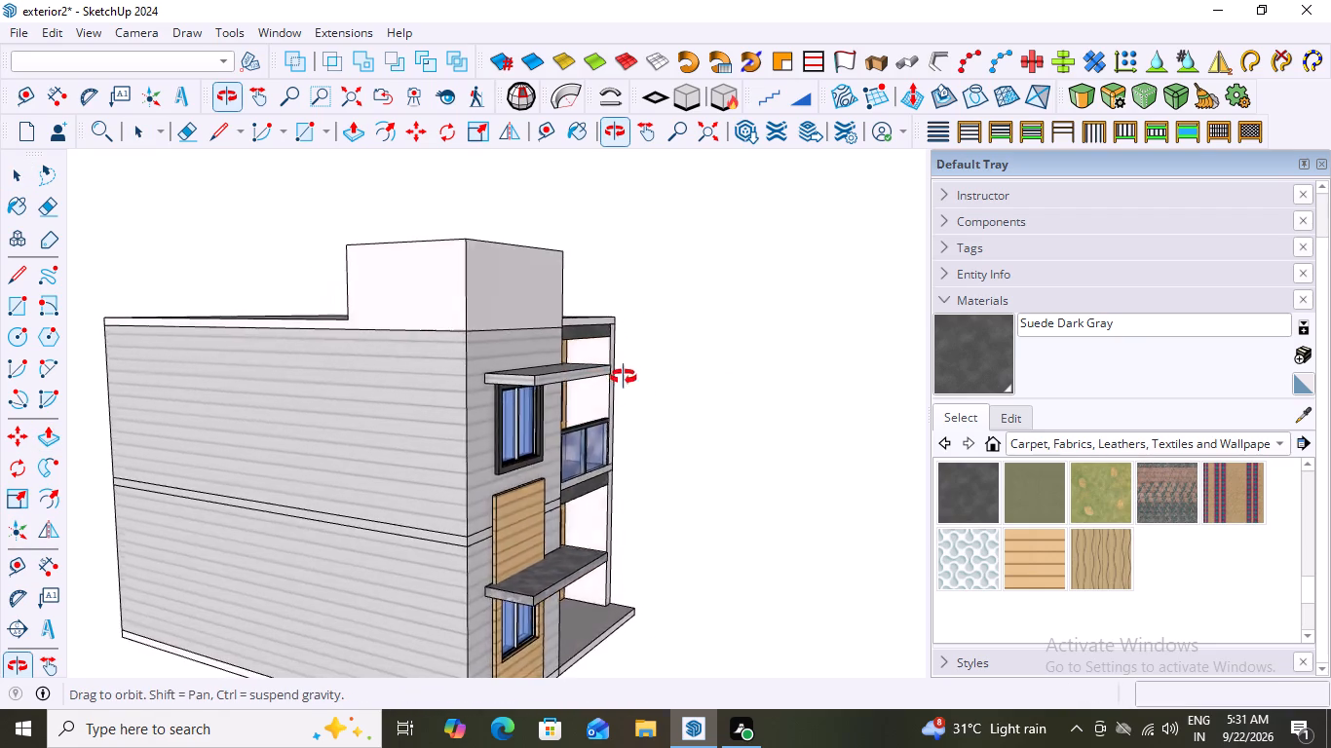
{"action": "middle_click_drag", "start_coordinate": [624, 377], "coordinate": [16, 464]}
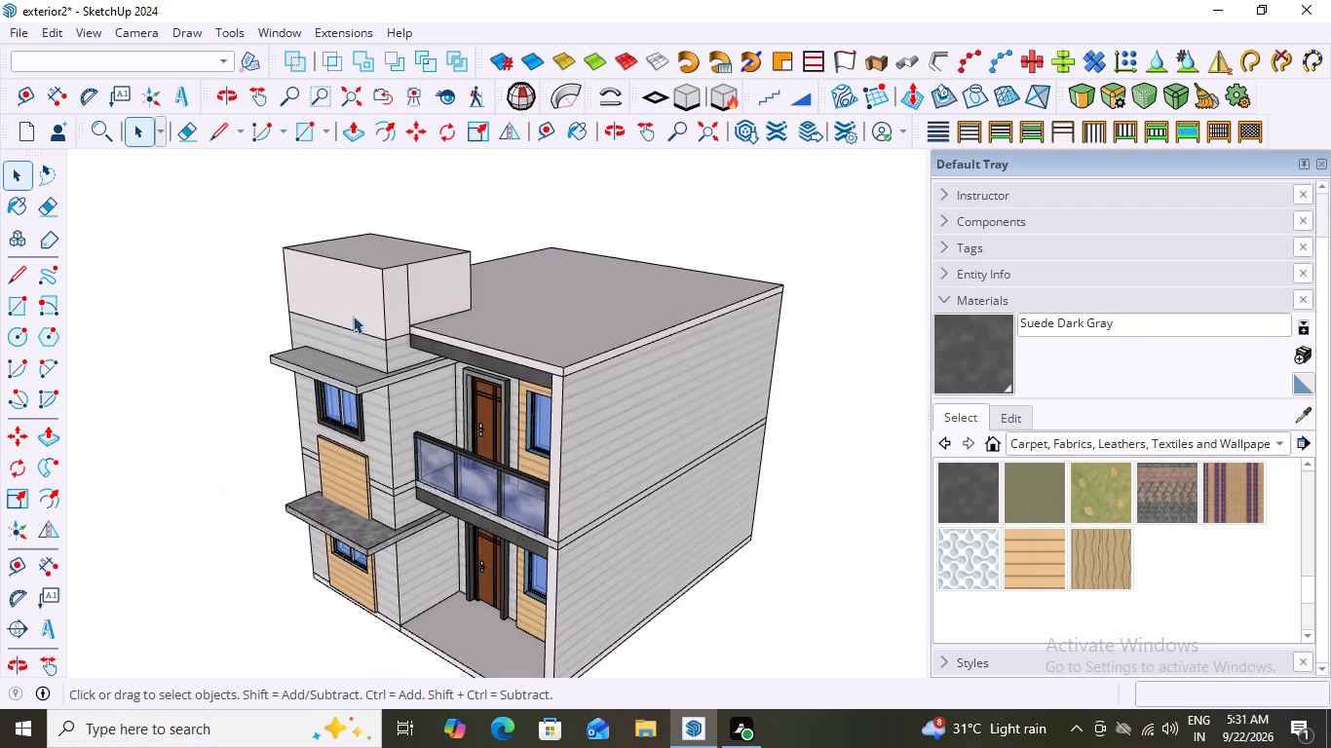
{"action": "scroll", "coordinate": [421, 279], "scroll_direction": "up", "scroll_amount": 8}
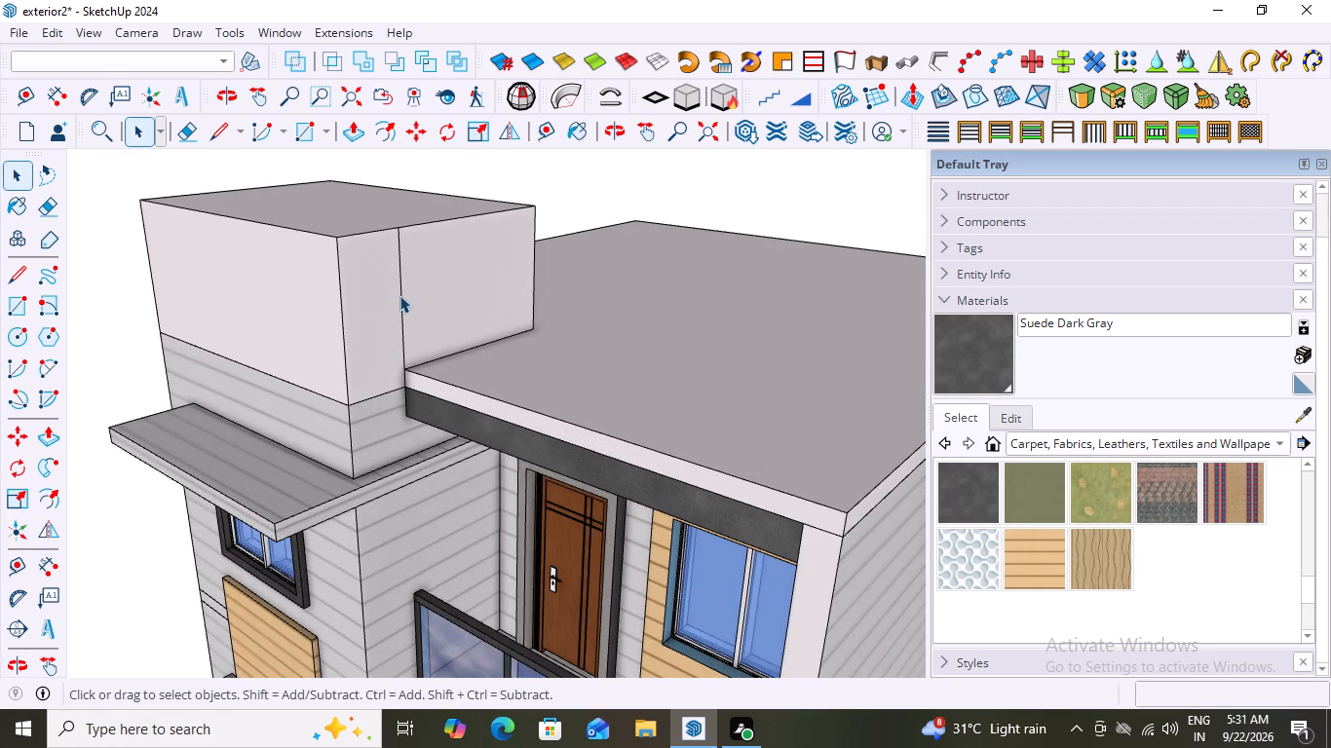
{"action": "left_click", "coordinate": [399, 295]}
{"action": "double_click", "coordinate": [399, 295]}
{"action": "double_click", "coordinate": [399, 295]}
{"action": "triple_click", "coordinate": [399, 295]}
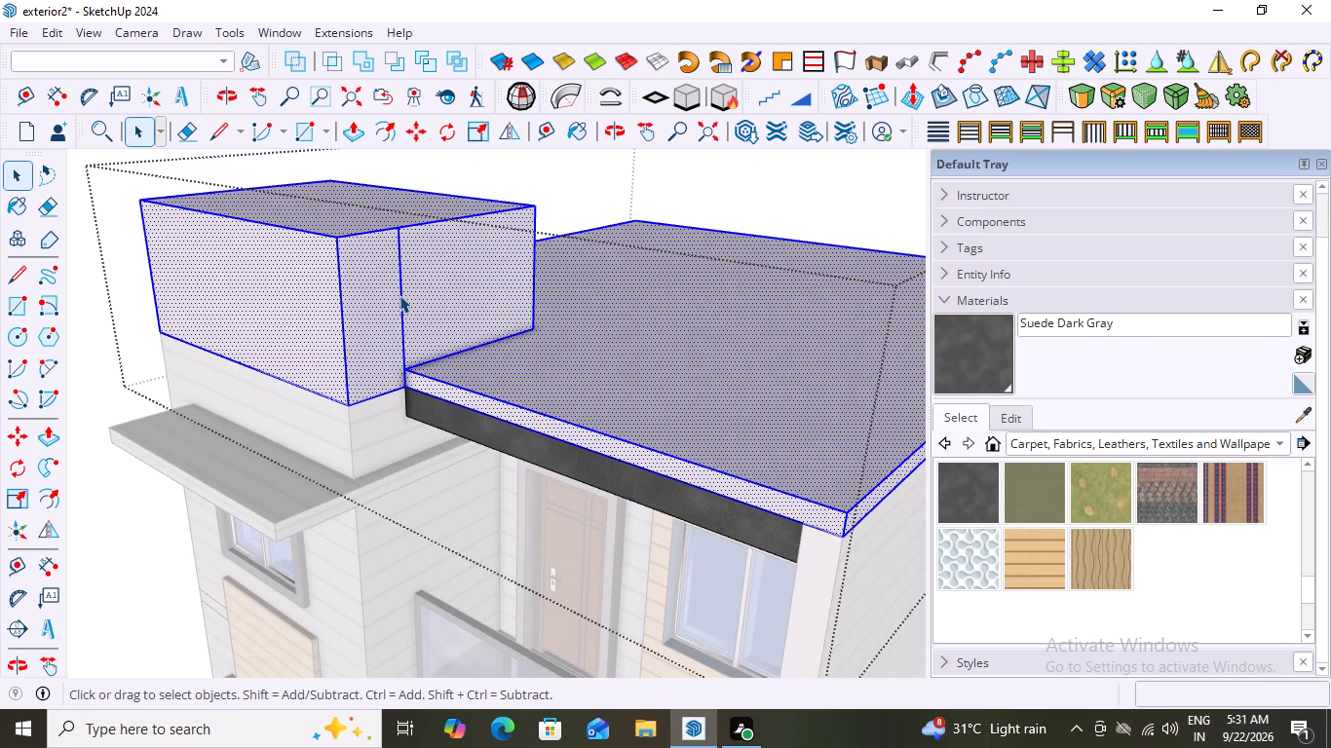
{"action": "left_click", "coordinate": [399, 295]}
{"action": "left_click", "coordinate": [557, 145]}
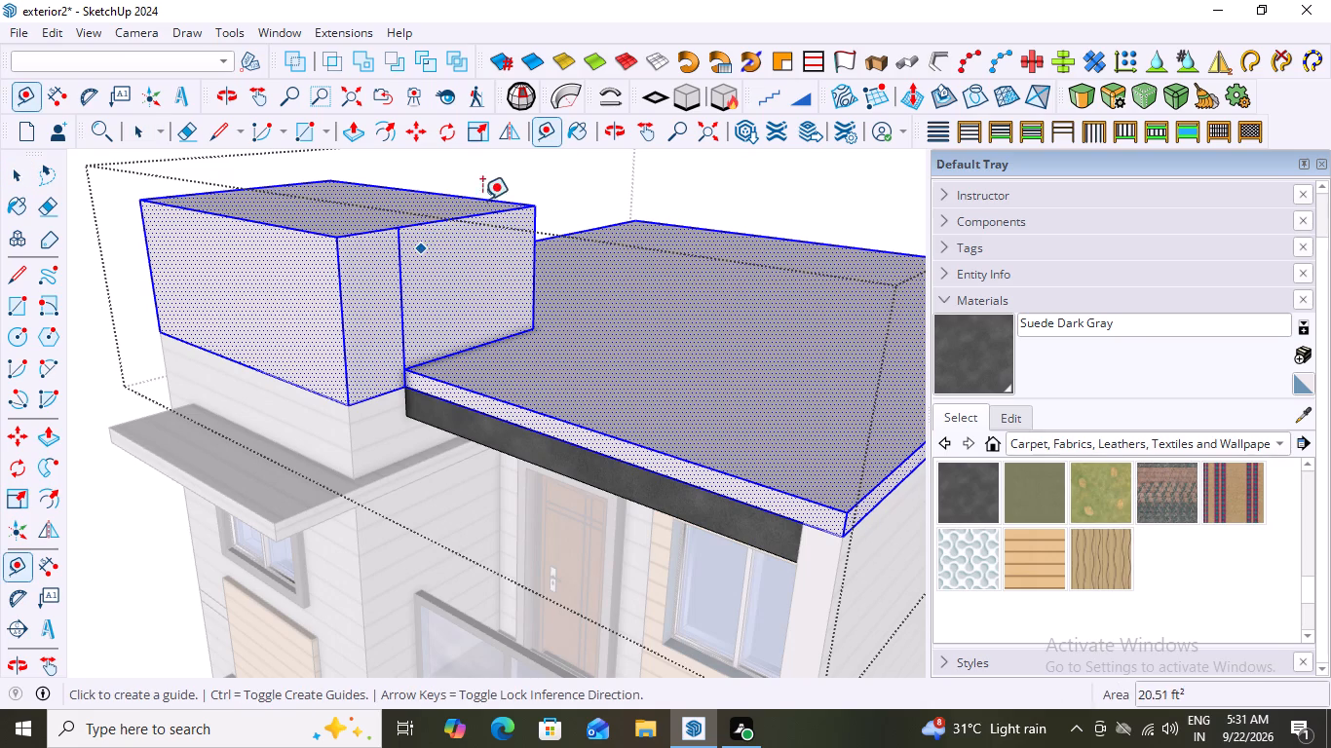
{"action": "key", "text": "space"}
{"action": "left_click", "coordinate": [541, 199]}
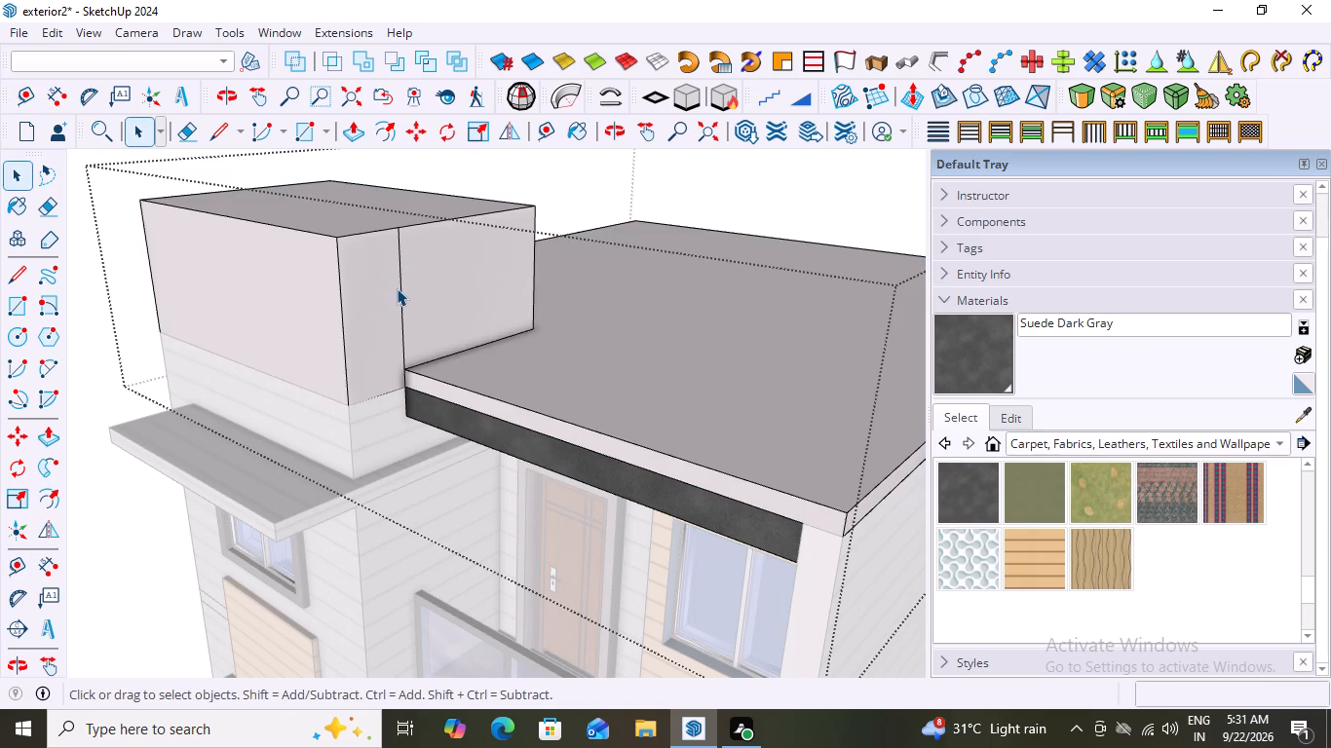
{"action": "triple_click", "coordinate": [397, 288]}
{"action": "left_click", "coordinate": [398, 288]}
{"action": "triple_click", "coordinate": [398, 285]}
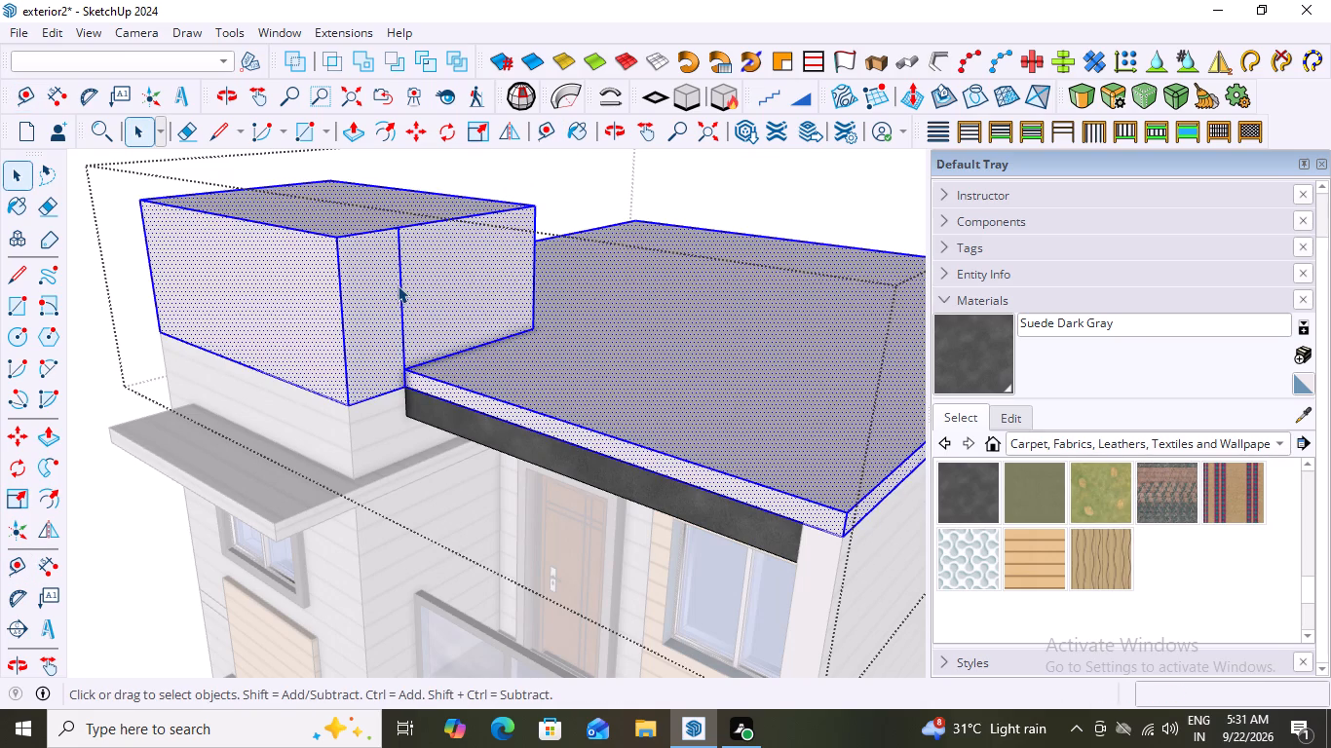
{"action": "double_click", "coordinate": [399, 277]}
{"action": "left_click", "coordinate": [399, 277]}
{"action": "left_click", "coordinate": [399, 277]}
{"action": "double_click", "coordinate": [382, 287]}
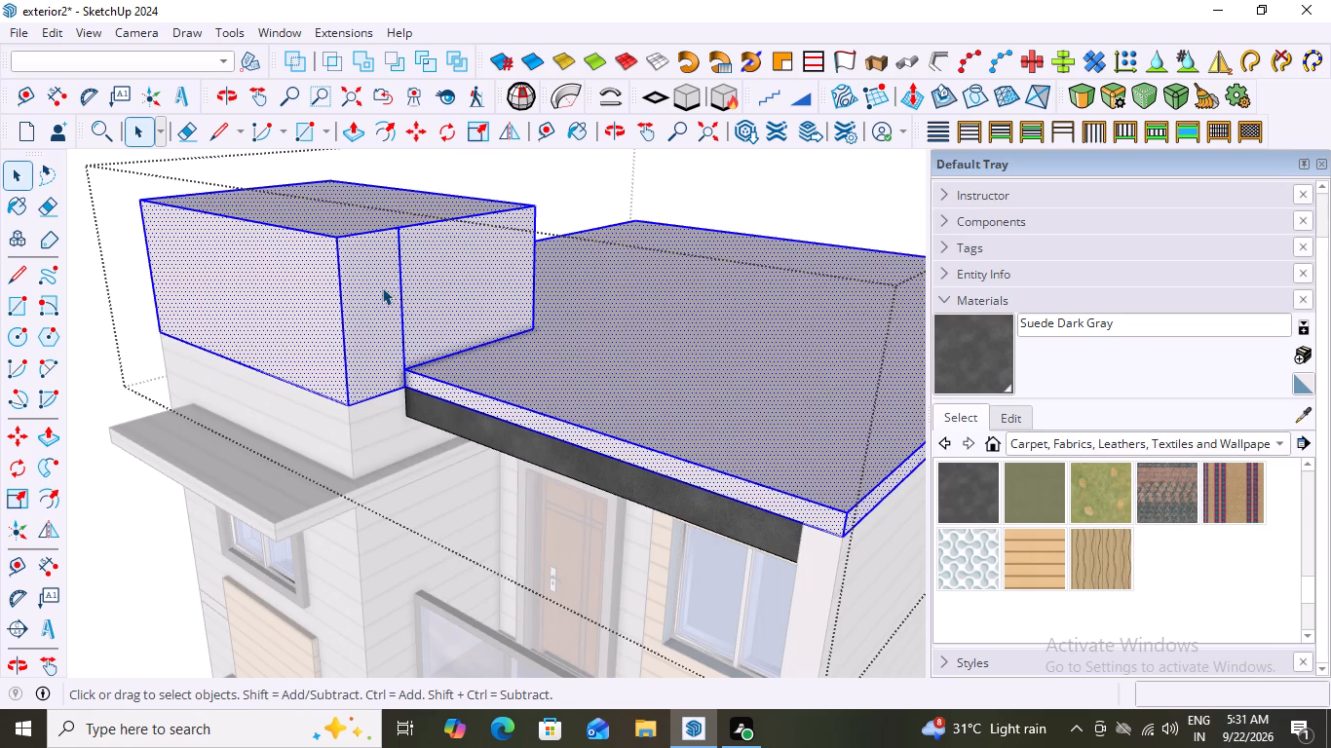
{"action": "left_click", "coordinate": [414, 276]}
{"action": "left_click", "coordinate": [399, 280]}
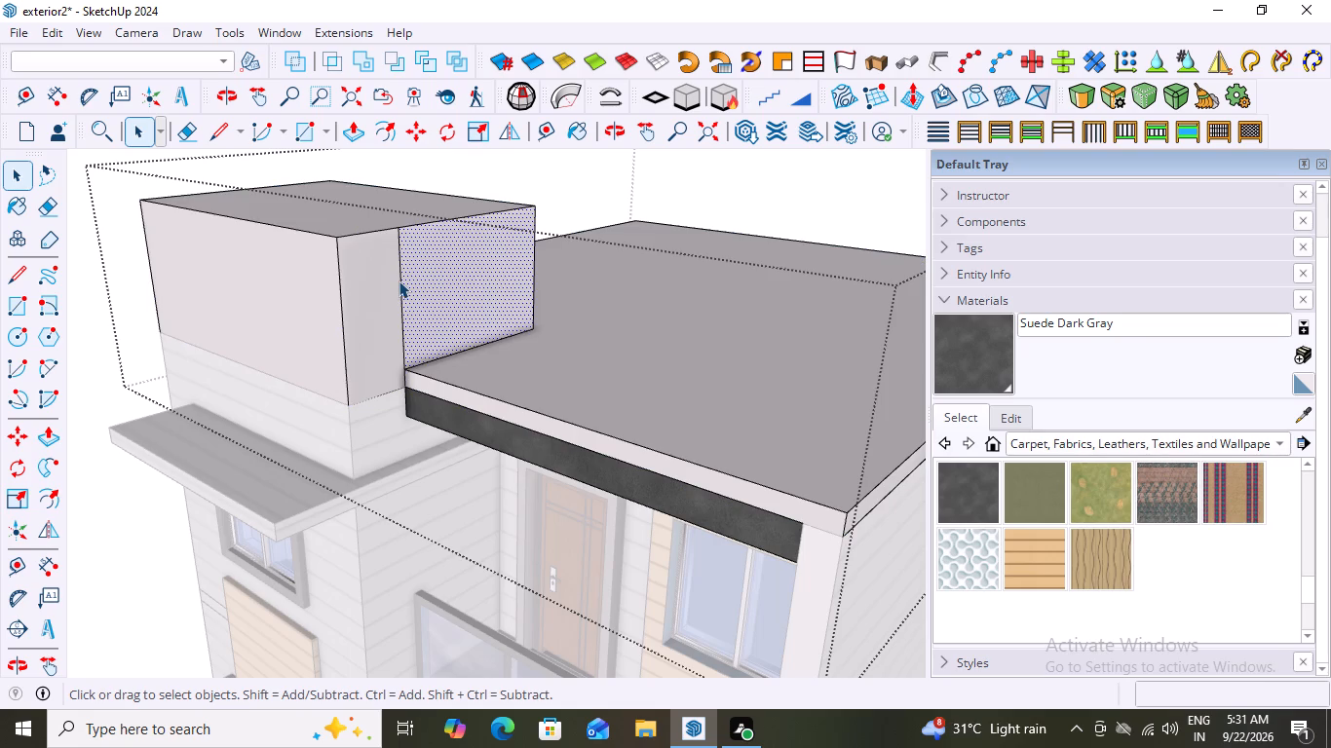
{"action": "key", "text": "Delete"}
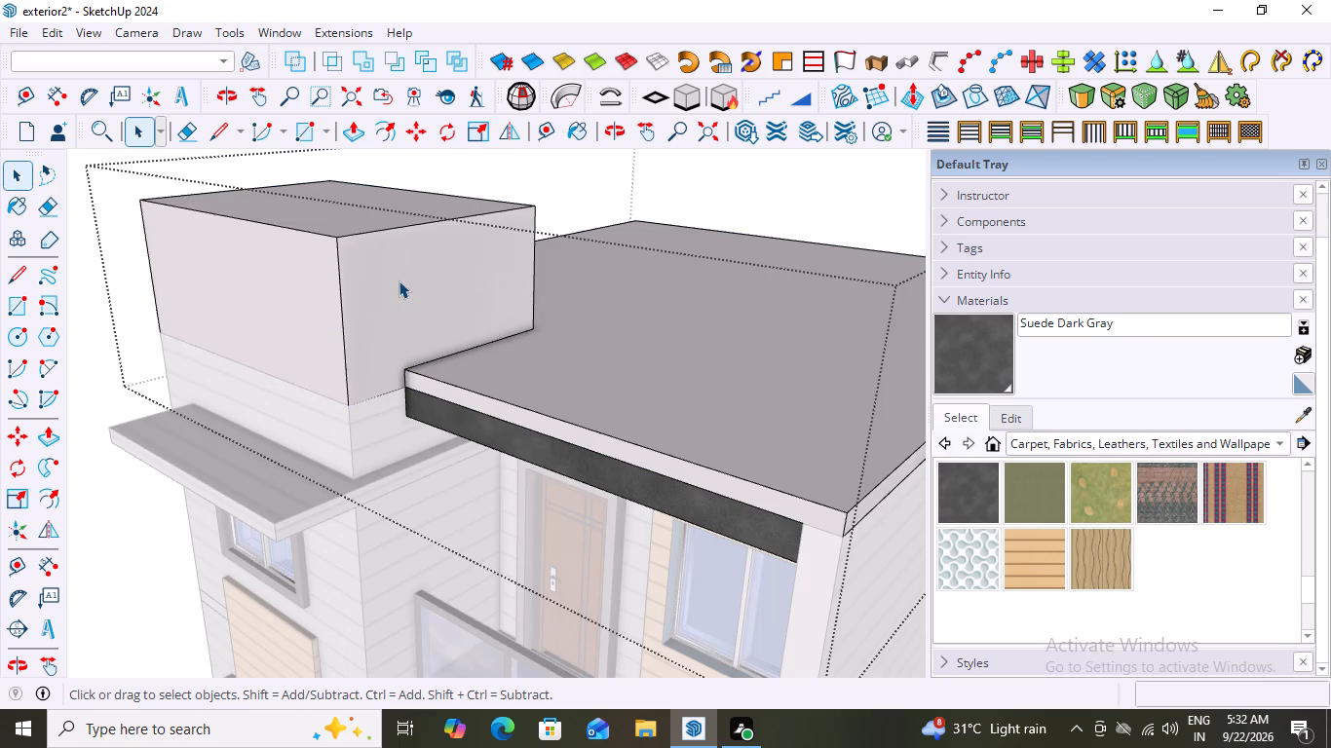
{"action": "scroll", "coordinate": [399, 279], "scroll_direction": "down", "scroll_amount": 6}
{"action": "key", "text": "Escape"}
Examine the house from the front, side and above, checking the rooftop block against the front bay, roof slab and upper-floor walls.
{"action": "middle_click_drag", "start_coordinate": [370, 289], "coordinate": [440, 305]}
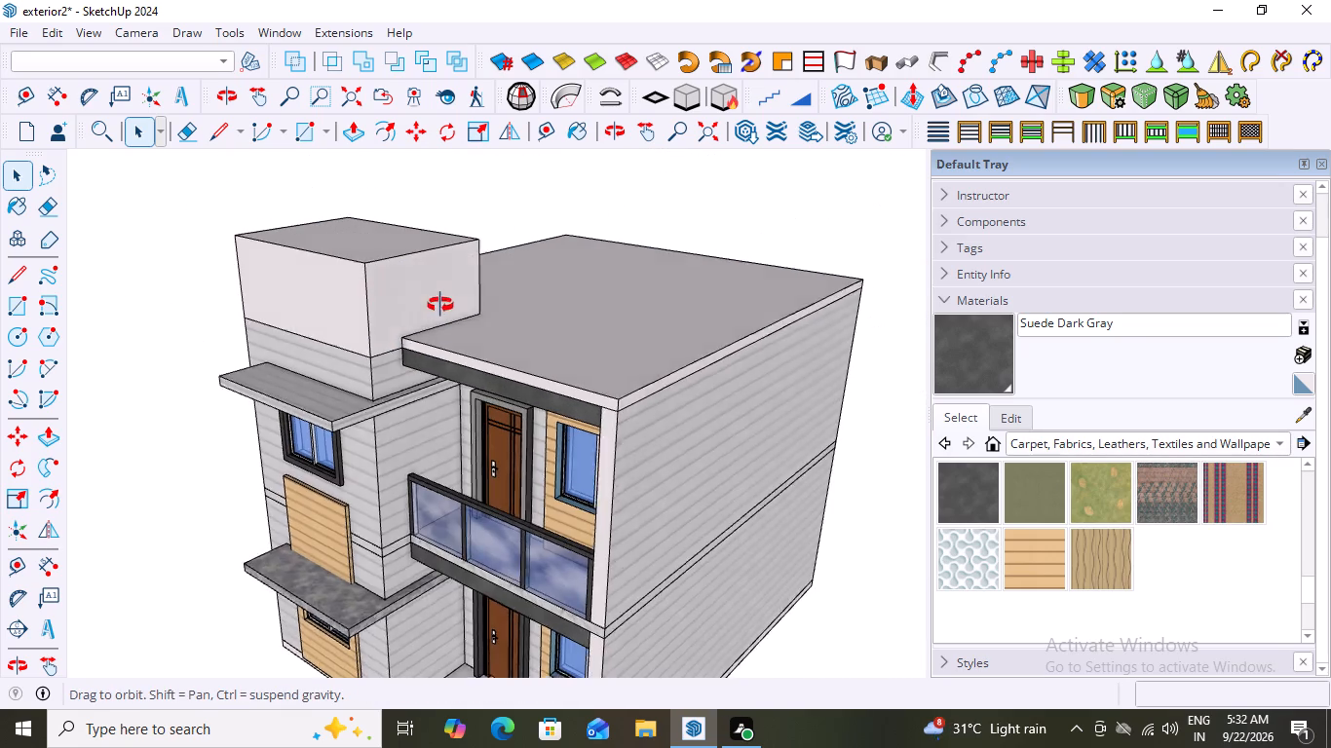
{"action": "middle_click_drag", "start_coordinate": [440, 305], "coordinate": [666, 272]}
{"action": "middle_click_drag", "start_coordinate": [424, 344], "coordinate": [147, 319]}
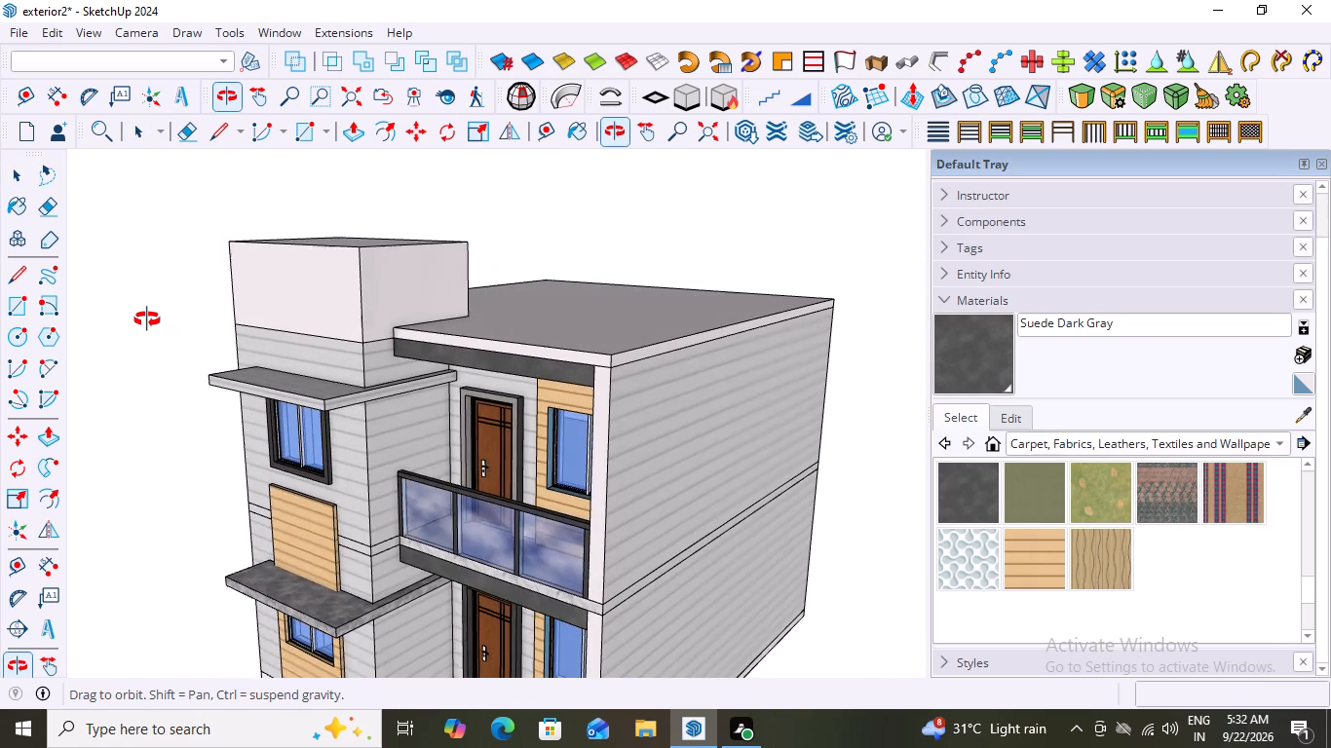
{"action": "middle_click_drag", "start_coordinate": [147, 319], "coordinate": [439, 386]}
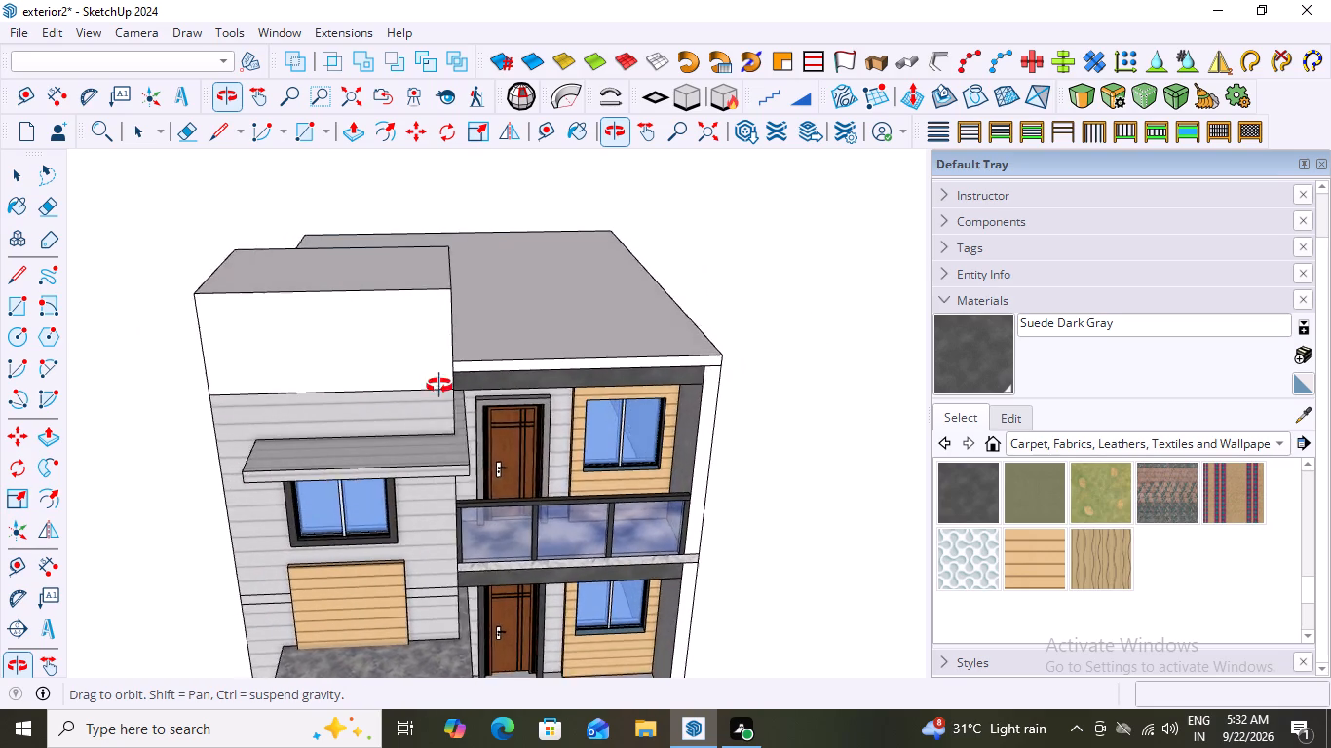
{"action": "middle_click_drag", "start_coordinate": [439, 386], "coordinate": [154, 344]}
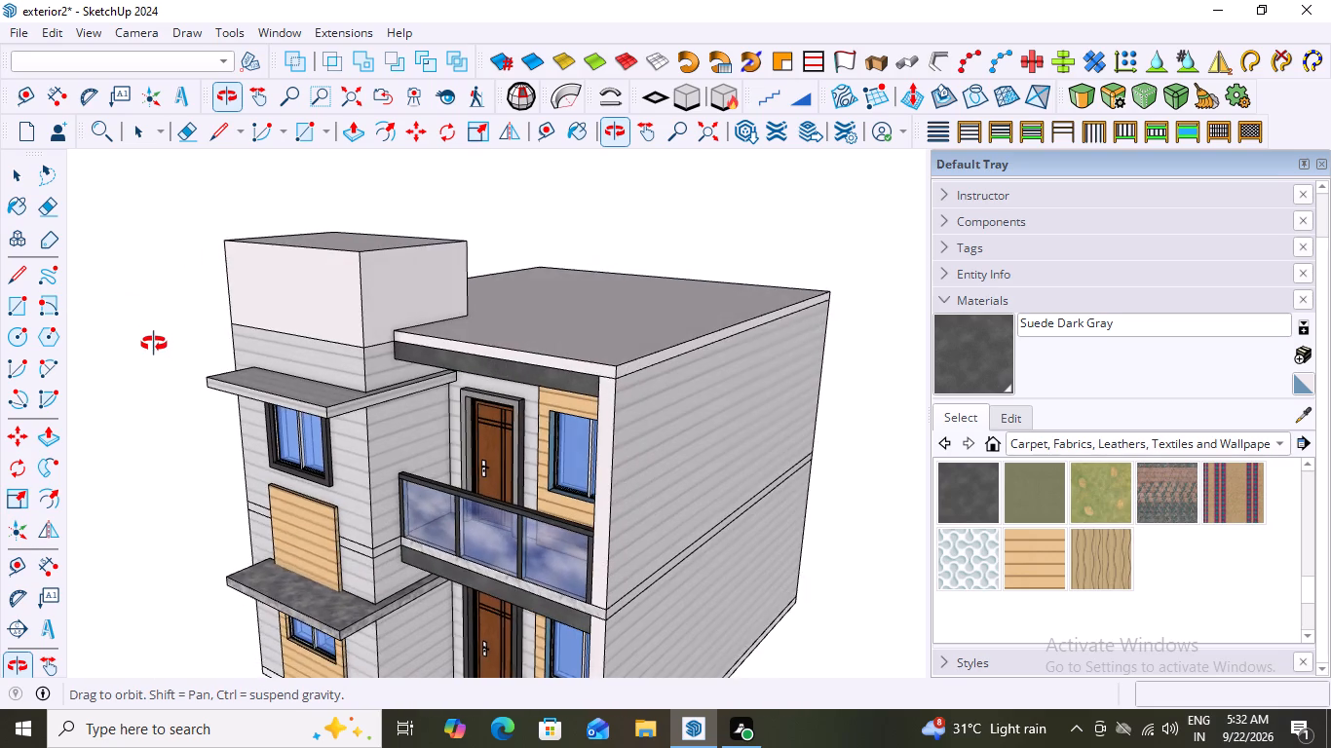
{"action": "middle_click_drag", "start_coordinate": [154, 344], "coordinate": [90, 421]}
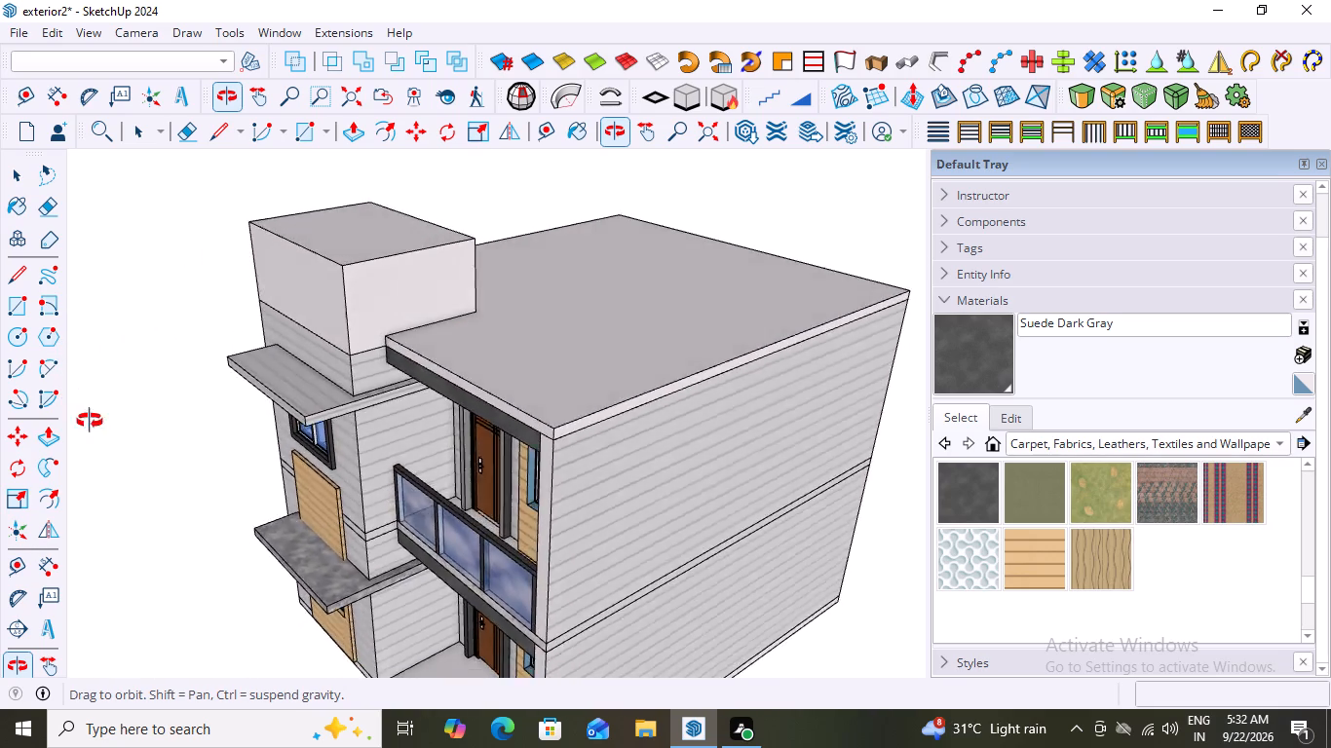
{"action": "middle_click_drag", "start_coordinate": [90, 421], "coordinate": [336, 288]}
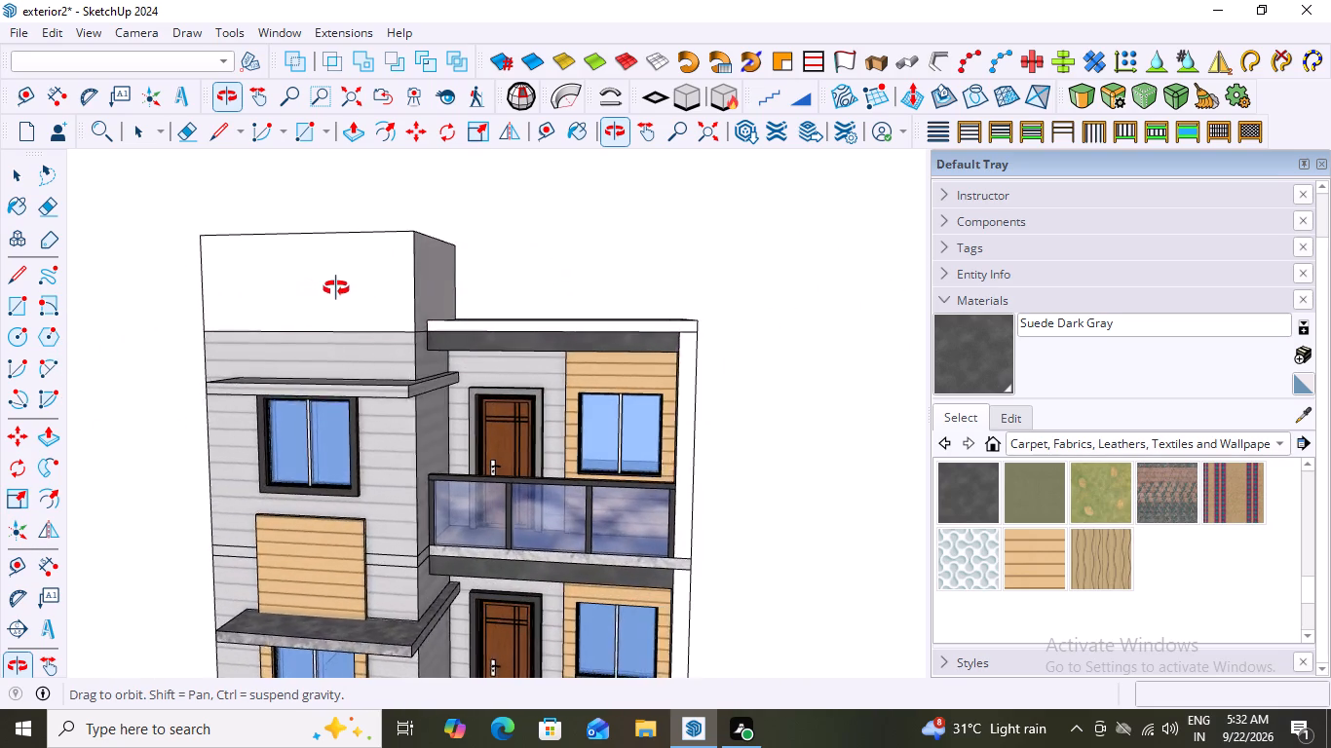
{"action": "middle_click_drag", "start_coordinate": [336, 288], "coordinate": [361, 295]}
{"action": "scroll", "coordinate": [431, 310], "scroll_direction": "up", "scroll_amount": 6}
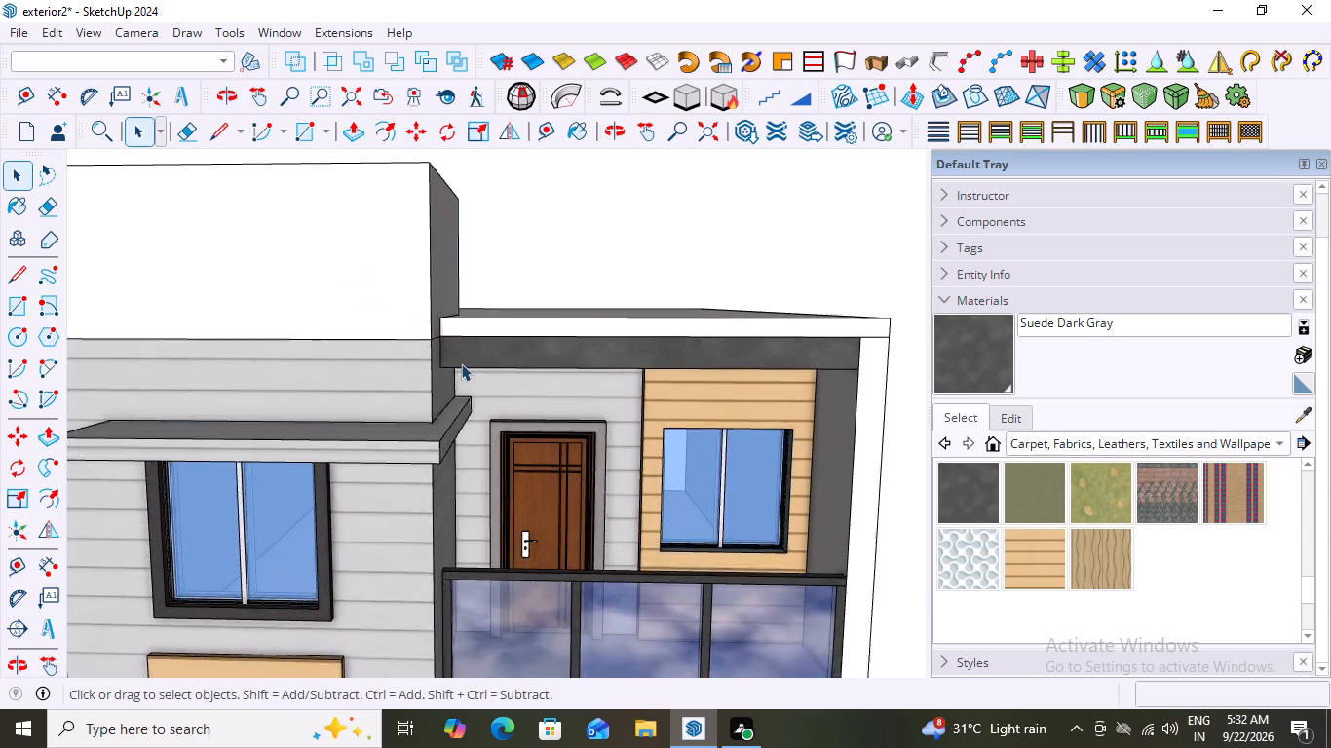
{"action": "scroll", "coordinate": [438, 340], "scroll_direction": "down", "scroll_amount": 11}
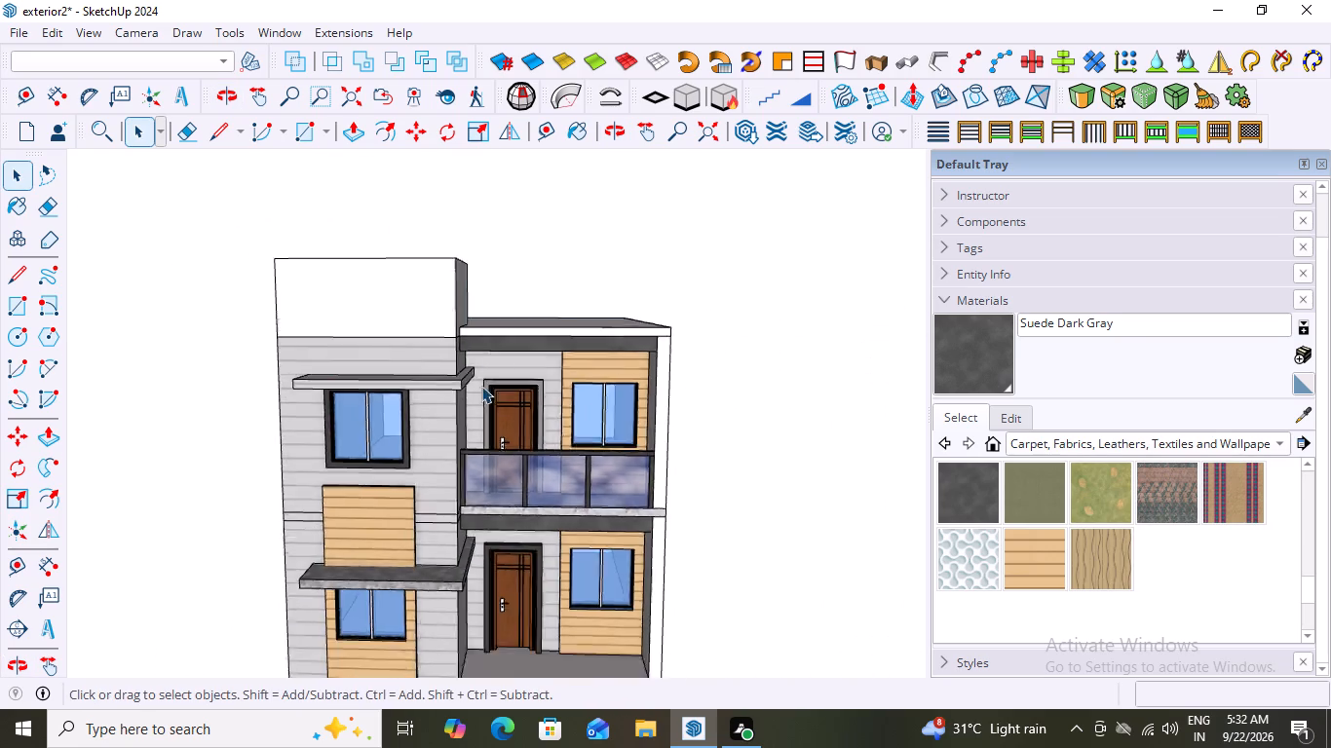
{"action": "scroll", "coordinate": [481, 386], "scroll_direction": "down", "scroll_amount": 5}
{"action": "middle_click_drag", "start_coordinate": [406, 345], "coordinate": [472, 346]}
{"action": "scroll", "coordinate": [374, 371], "scroll_direction": "up", "scroll_amount": 5}
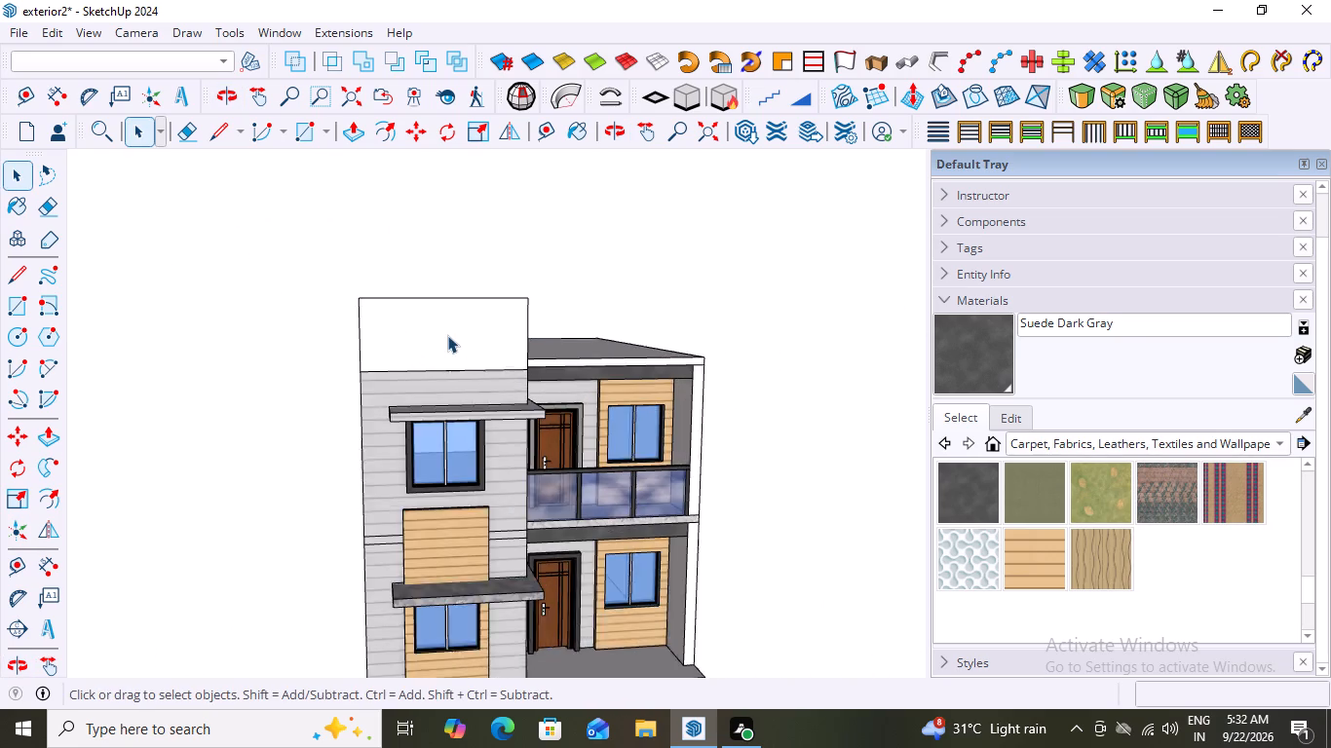
{"action": "scroll", "coordinate": [447, 335], "scroll_direction": "up", "scroll_amount": 3}
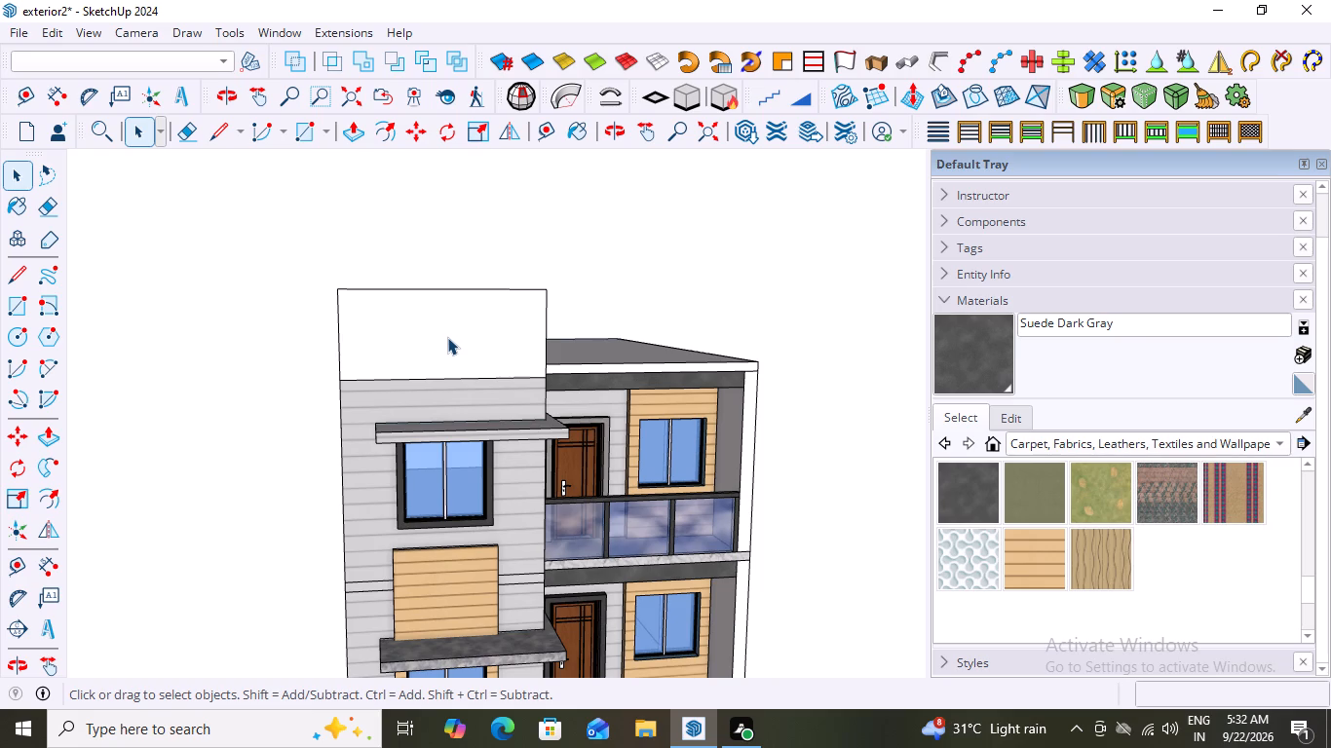
{"action": "double_click", "coordinate": [350, 390]}
{"action": "left_click", "coordinate": [350, 390]}
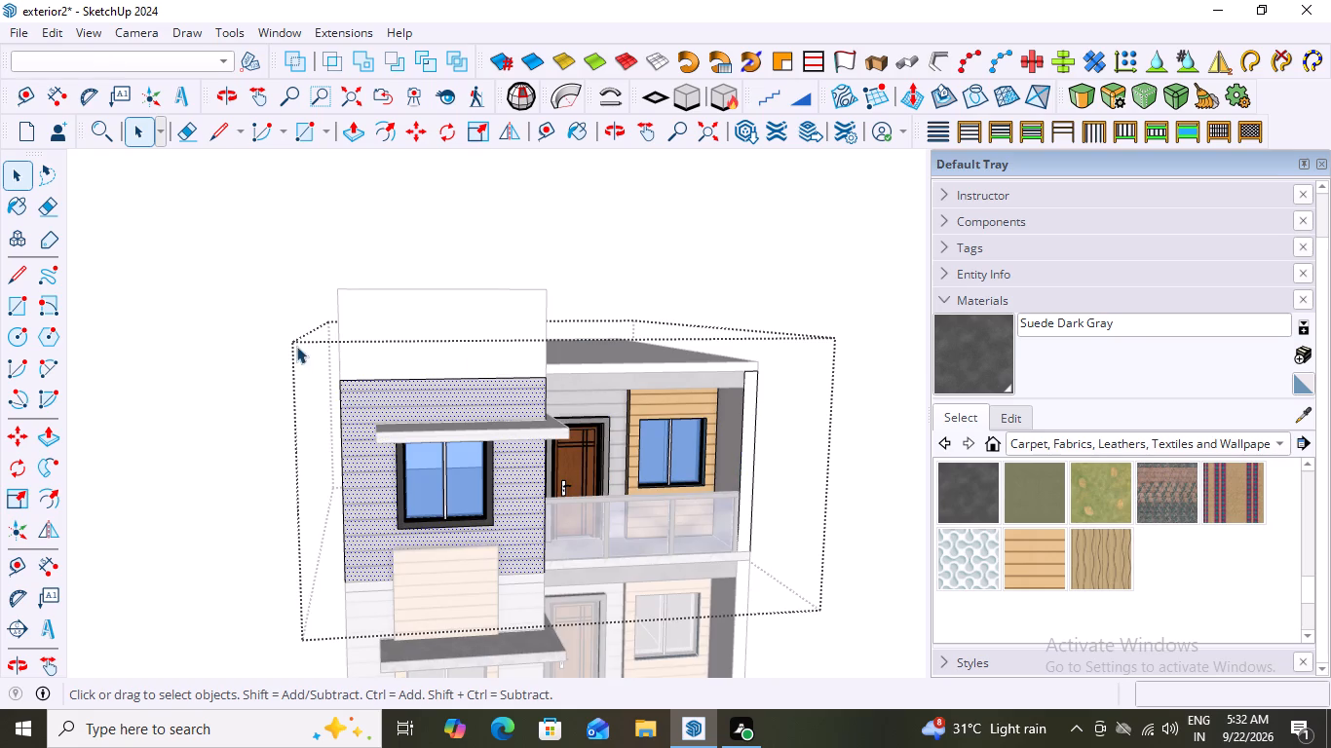
{"action": "left_click", "coordinate": [188, 291]}
{"action": "middle_click_drag", "start_coordinate": [345, 464], "coordinate": [276, 448]}
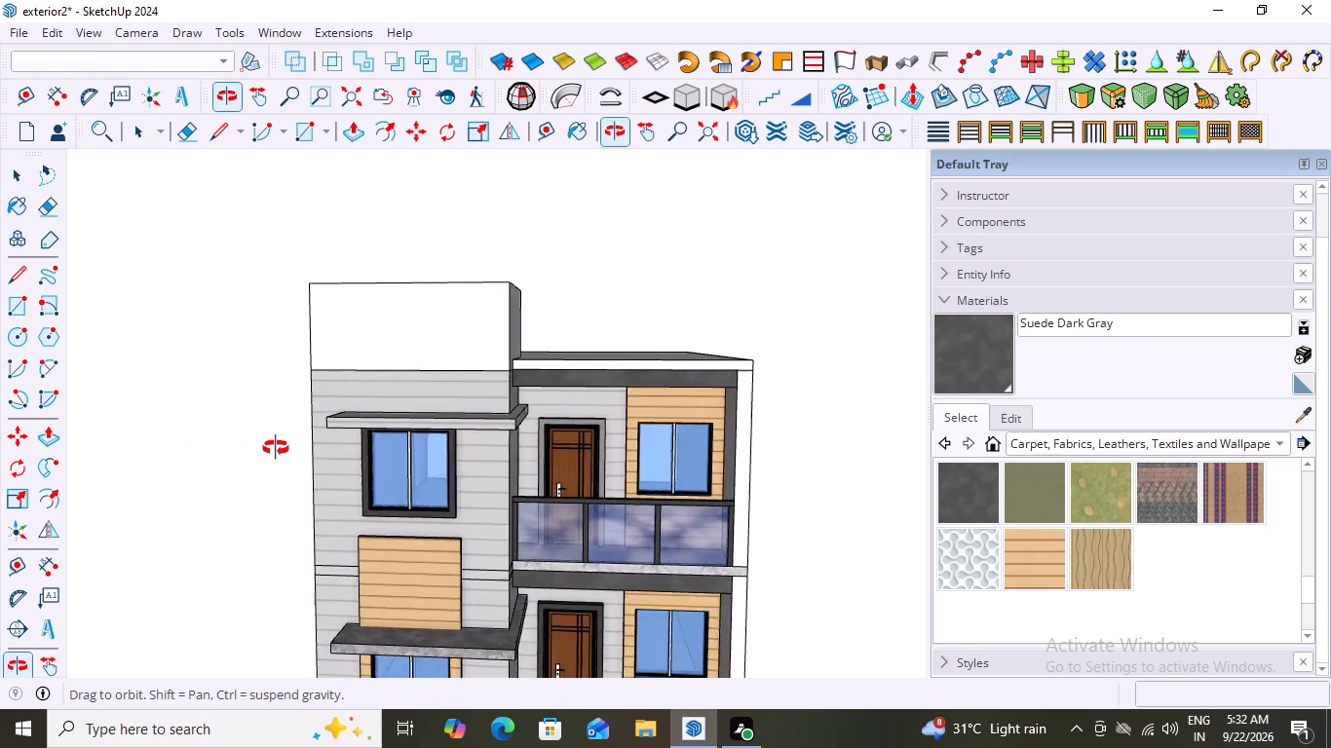
{"action": "middle_click_drag", "start_coordinate": [276, 448], "coordinate": [284, 448]}
{"action": "scroll", "coordinate": [282, 433], "scroll_direction": "down", "scroll_amount": 7}
{"action": "scroll", "coordinate": [221, 526], "scroll_direction": "up", "scroll_amount": 2}
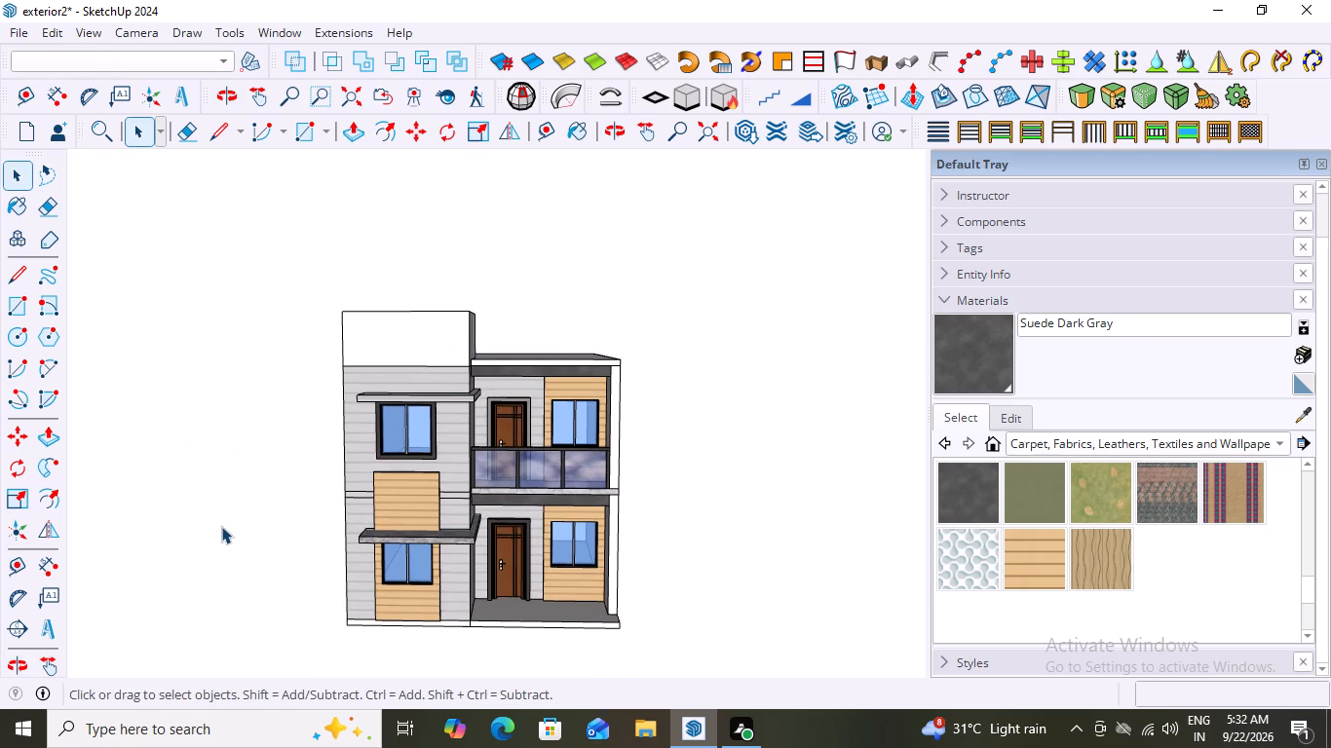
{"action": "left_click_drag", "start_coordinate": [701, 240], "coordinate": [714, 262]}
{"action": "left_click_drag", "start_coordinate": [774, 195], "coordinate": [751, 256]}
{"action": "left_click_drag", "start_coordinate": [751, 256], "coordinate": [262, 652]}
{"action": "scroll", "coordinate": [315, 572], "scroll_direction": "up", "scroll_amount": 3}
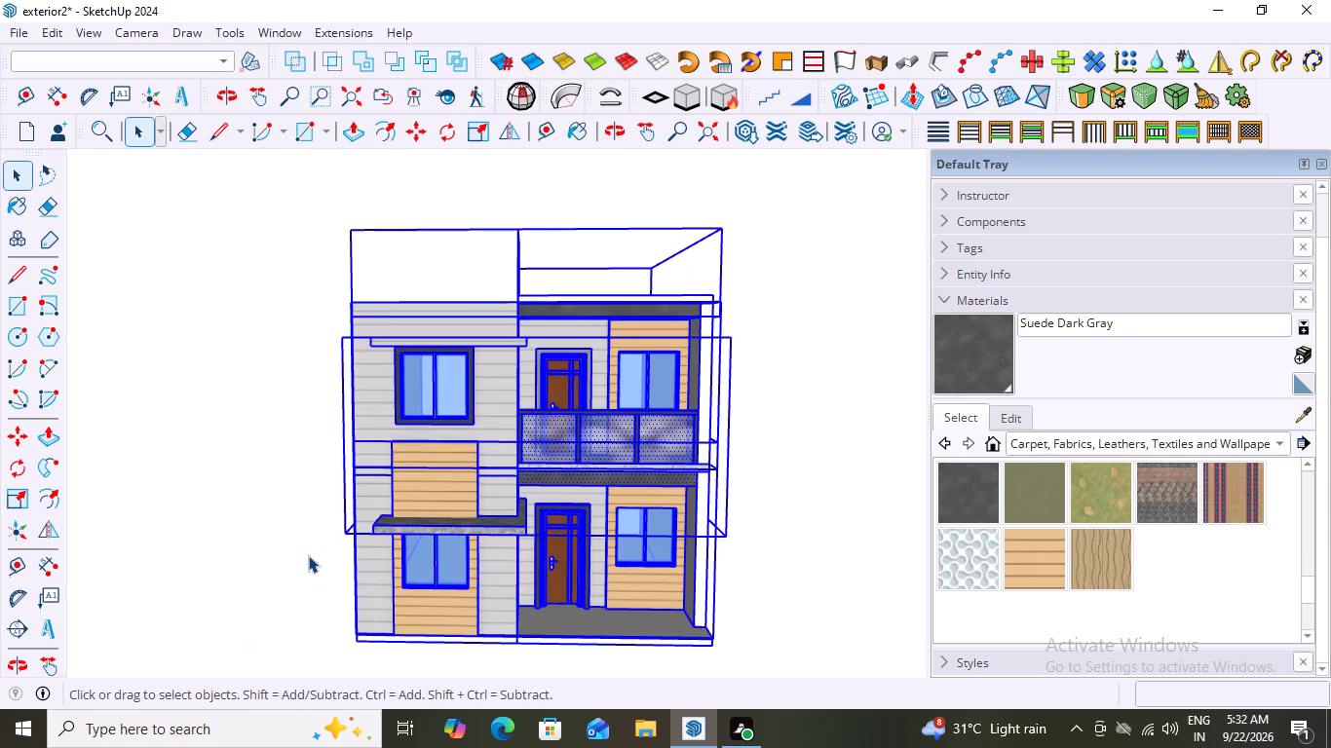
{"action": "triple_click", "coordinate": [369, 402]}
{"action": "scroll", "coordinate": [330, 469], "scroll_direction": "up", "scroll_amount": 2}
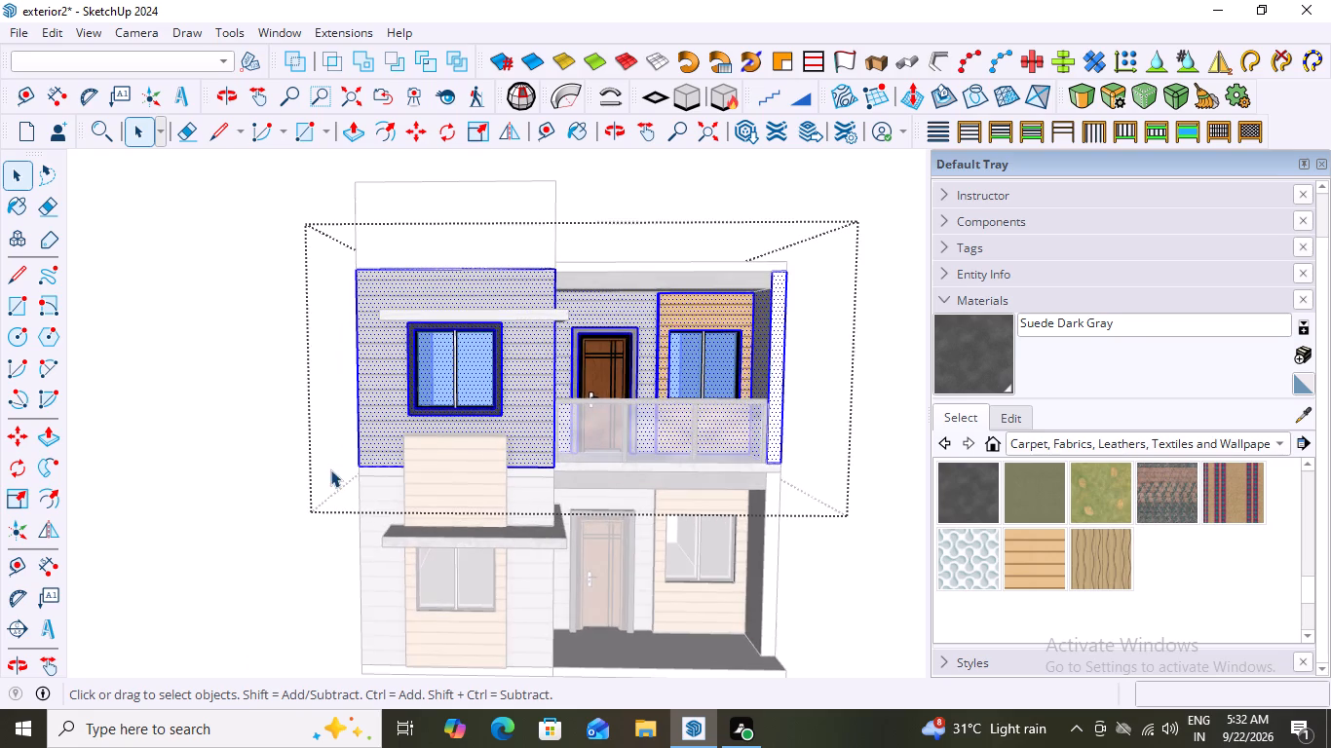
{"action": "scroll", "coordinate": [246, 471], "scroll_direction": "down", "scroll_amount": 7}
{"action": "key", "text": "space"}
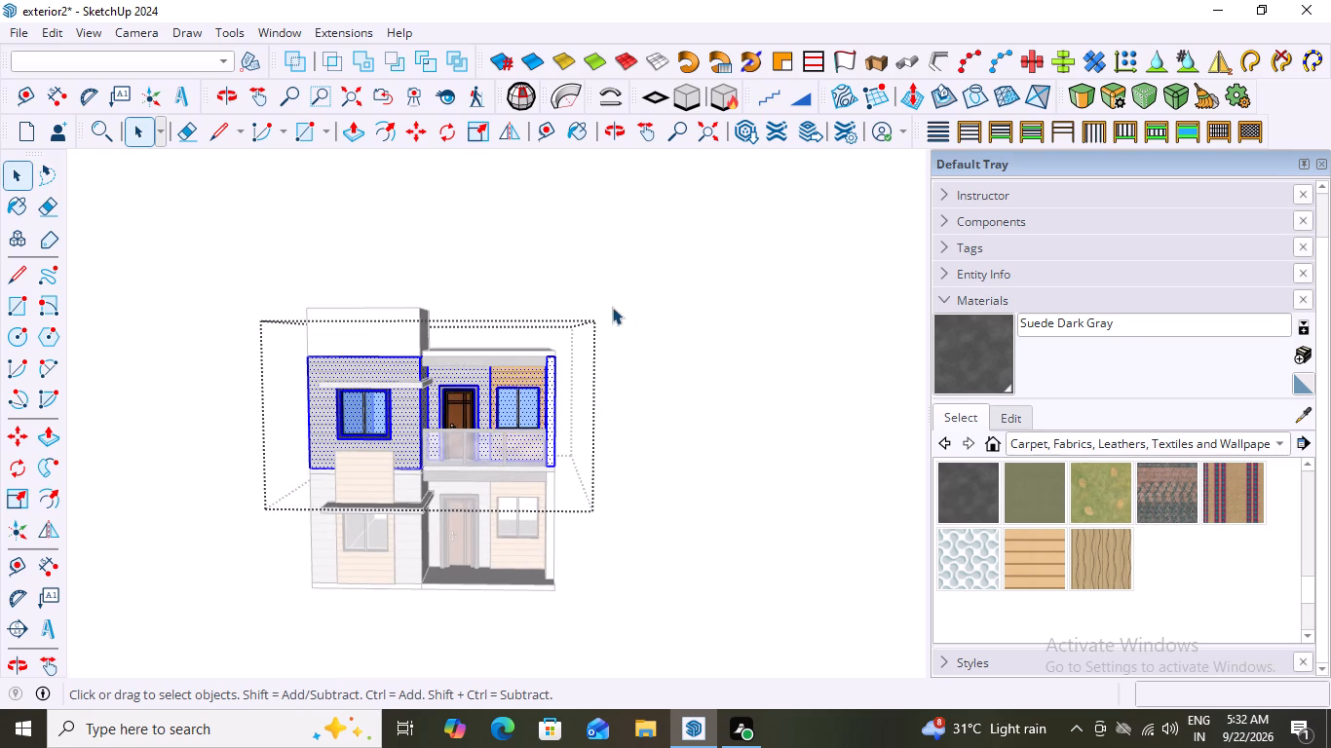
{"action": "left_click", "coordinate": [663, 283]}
Select the entire house, including the rooftop block, and make it a single group.
{"action": "left_click_drag", "start_coordinate": [700, 239], "coordinate": [190, 645]}
{"action": "scroll", "coordinate": [233, 553], "scroll_direction": "up", "scroll_amount": 3}
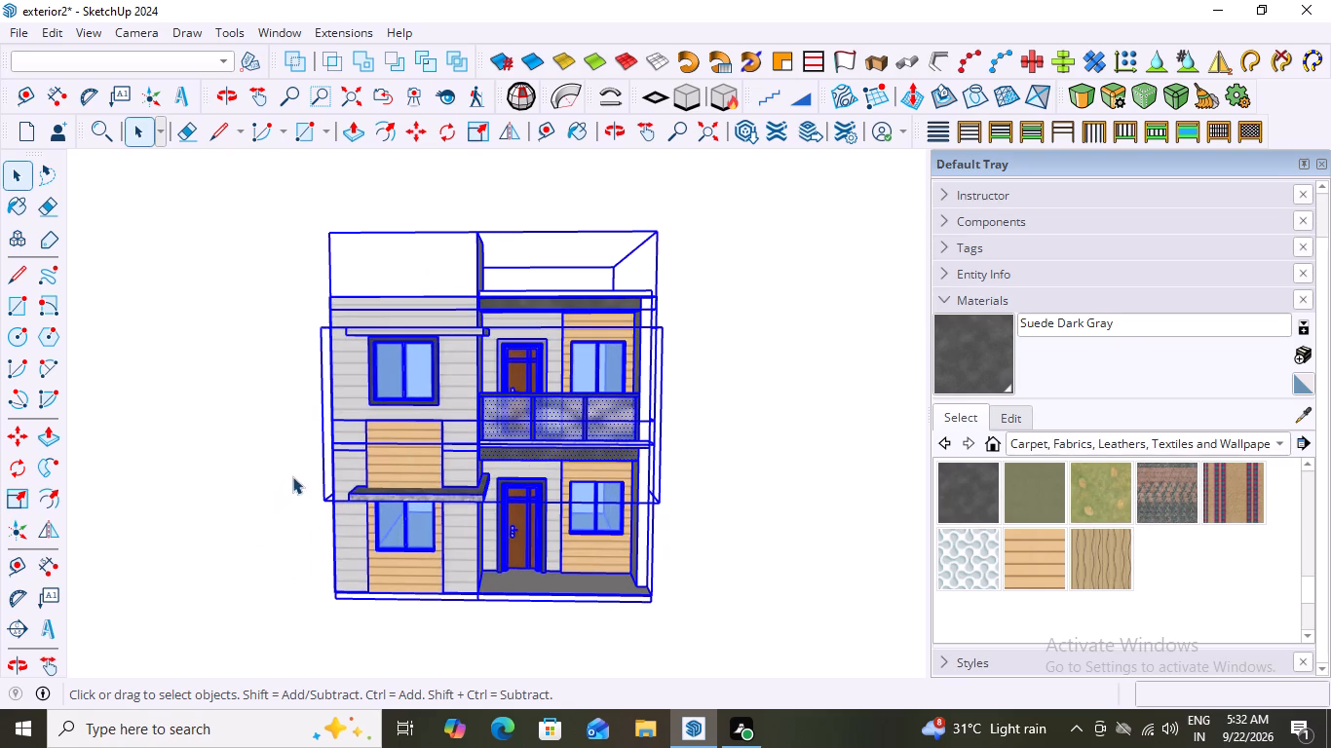
{"action": "right_click", "coordinate": [337, 467]}
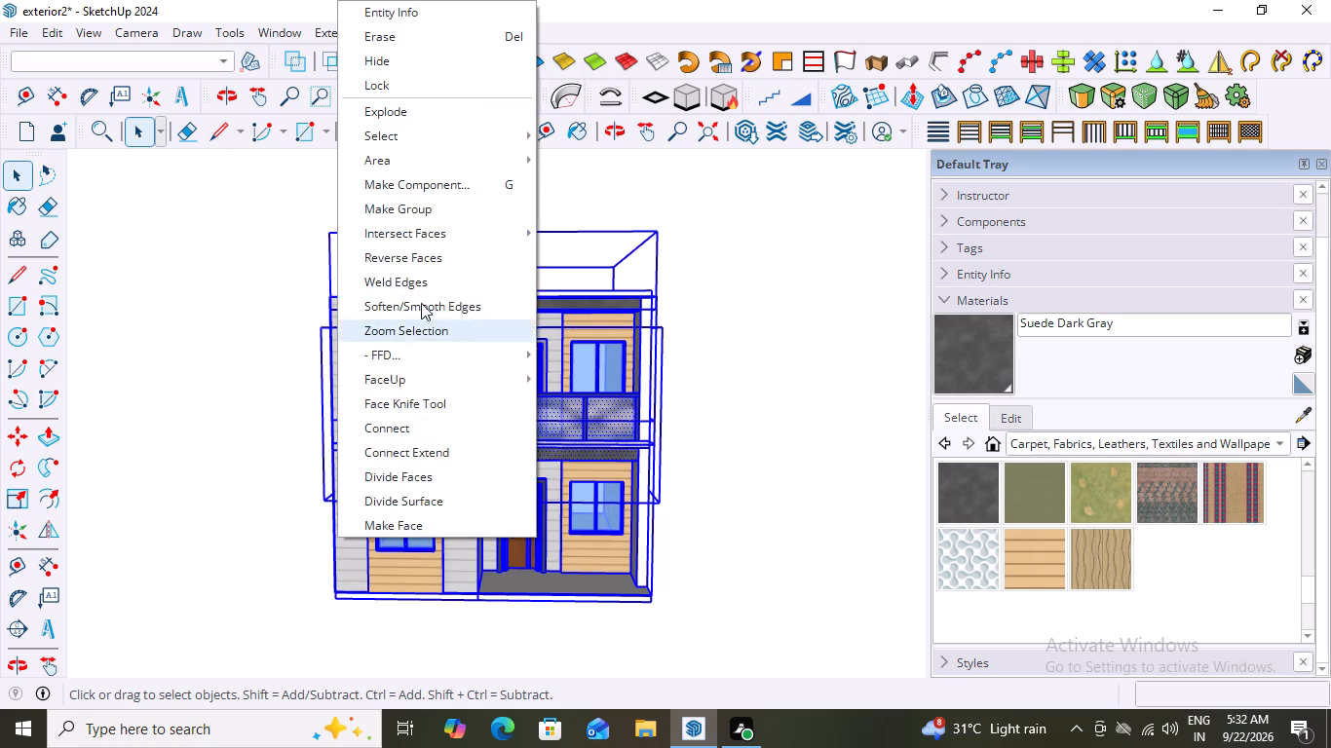
{"action": "left_click", "coordinate": [418, 207]}
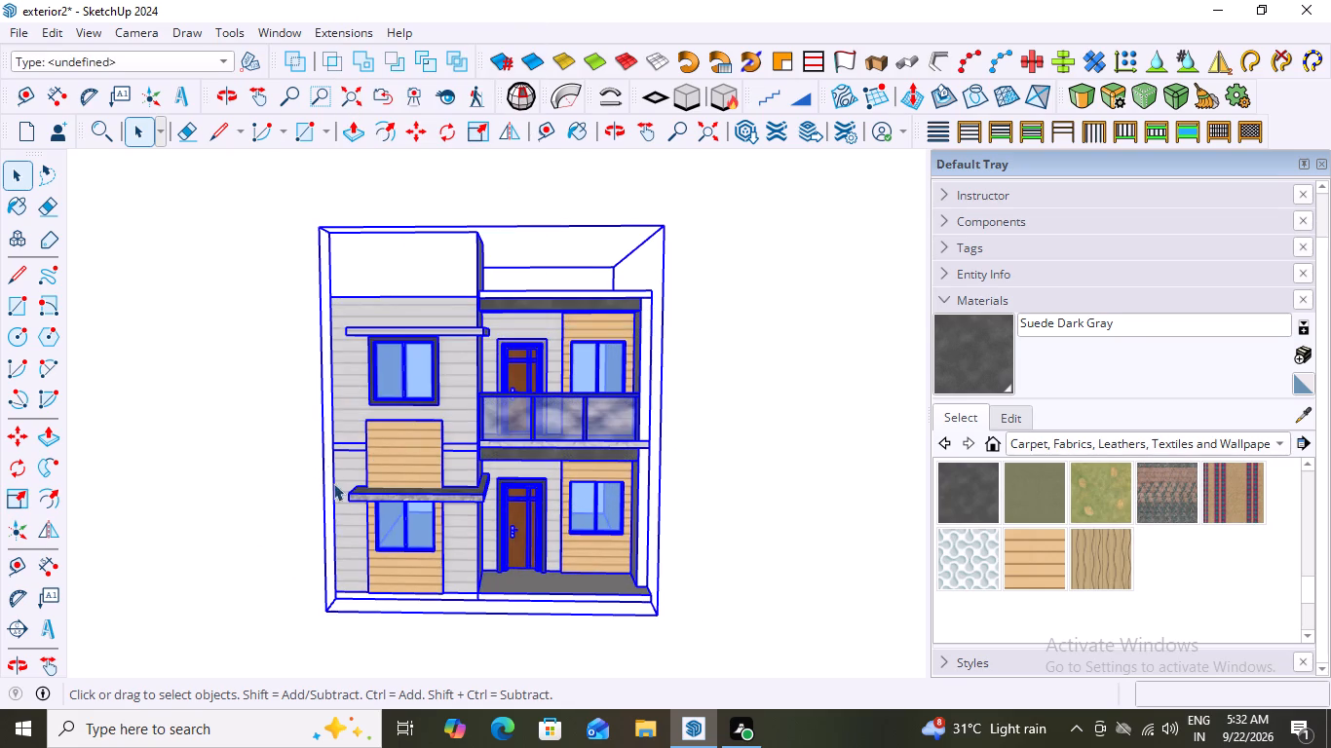
Open the whole-house group for editing, facing its front facade.
{"action": "double_click", "coordinate": [334, 319]}
{"action": "scroll", "coordinate": [329, 415], "scroll_direction": "up", "scroll_amount": 1}
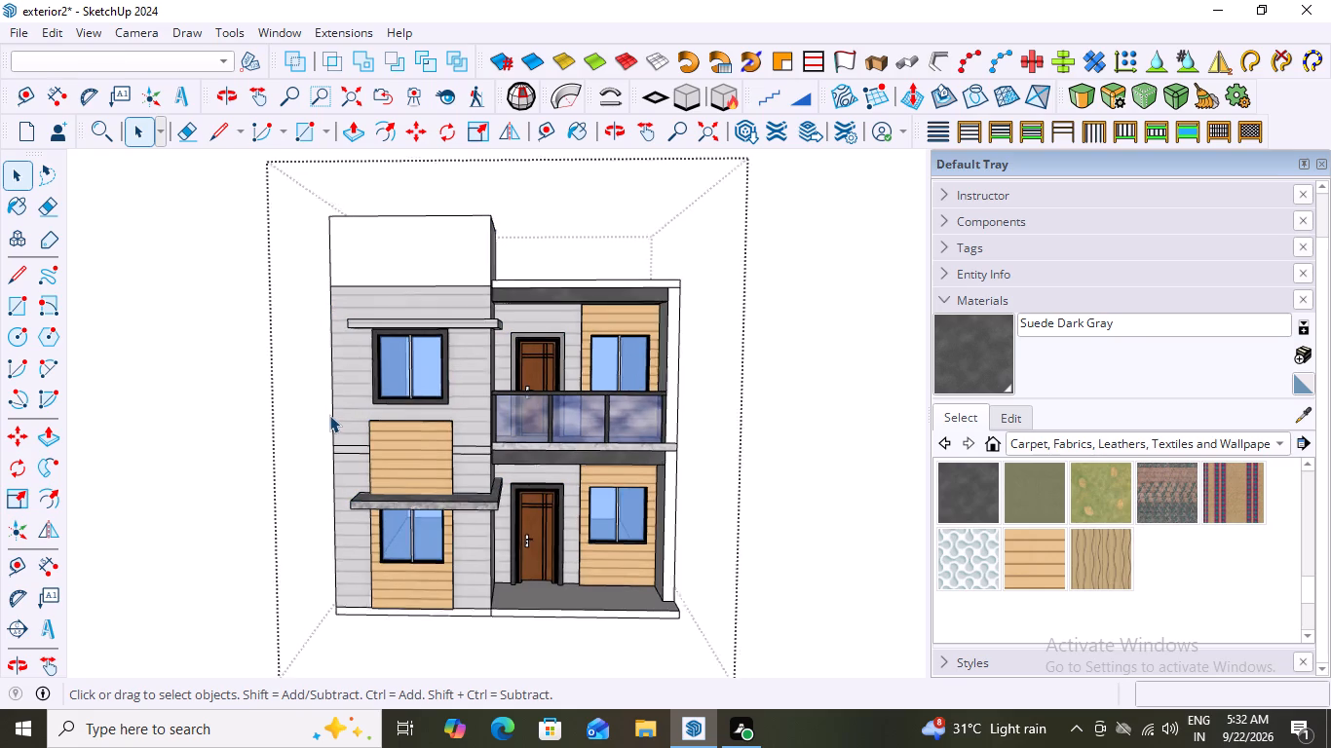
{"action": "scroll", "coordinate": [329, 415], "scroll_direction": "up", "scroll_amount": 1}
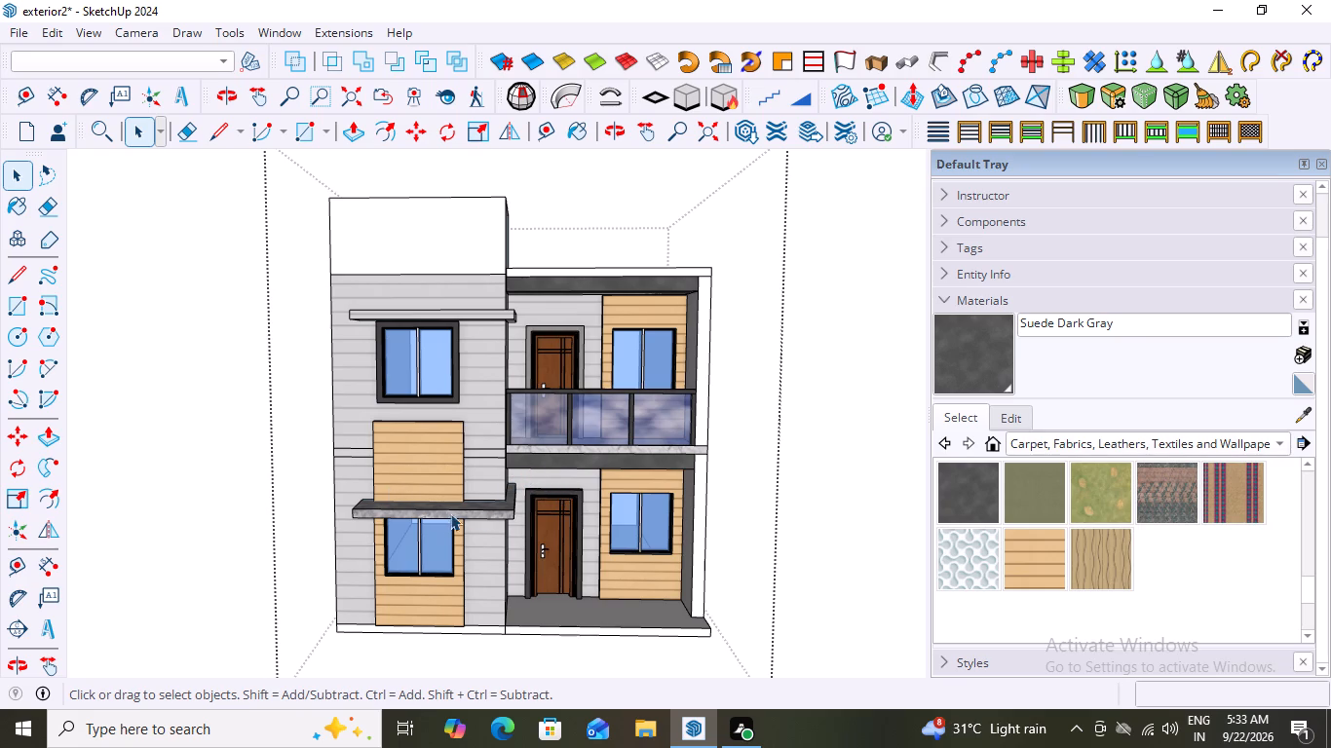
{"action": "scroll", "coordinate": [315, 454], "scroll_direction": "up", "scroll_amount": 2}
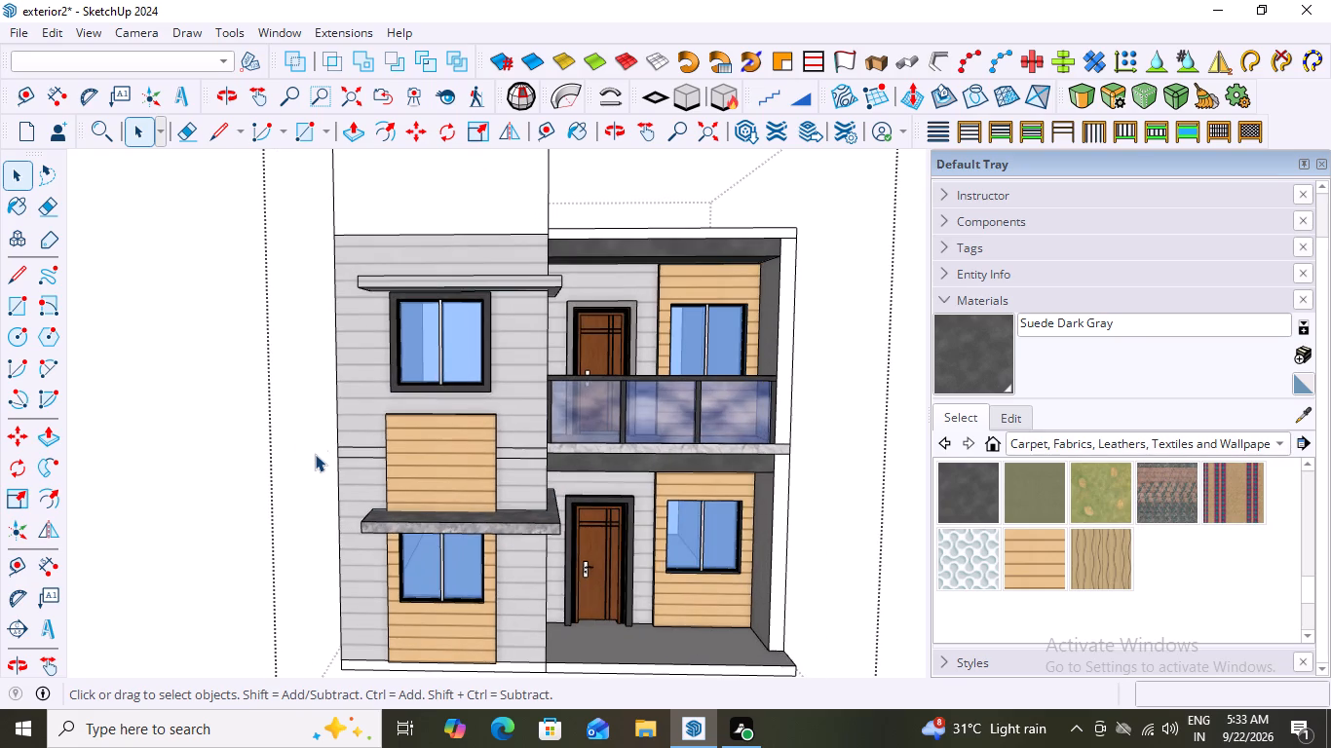
{"action": "middle_click", "coordinate": [315, 454]}
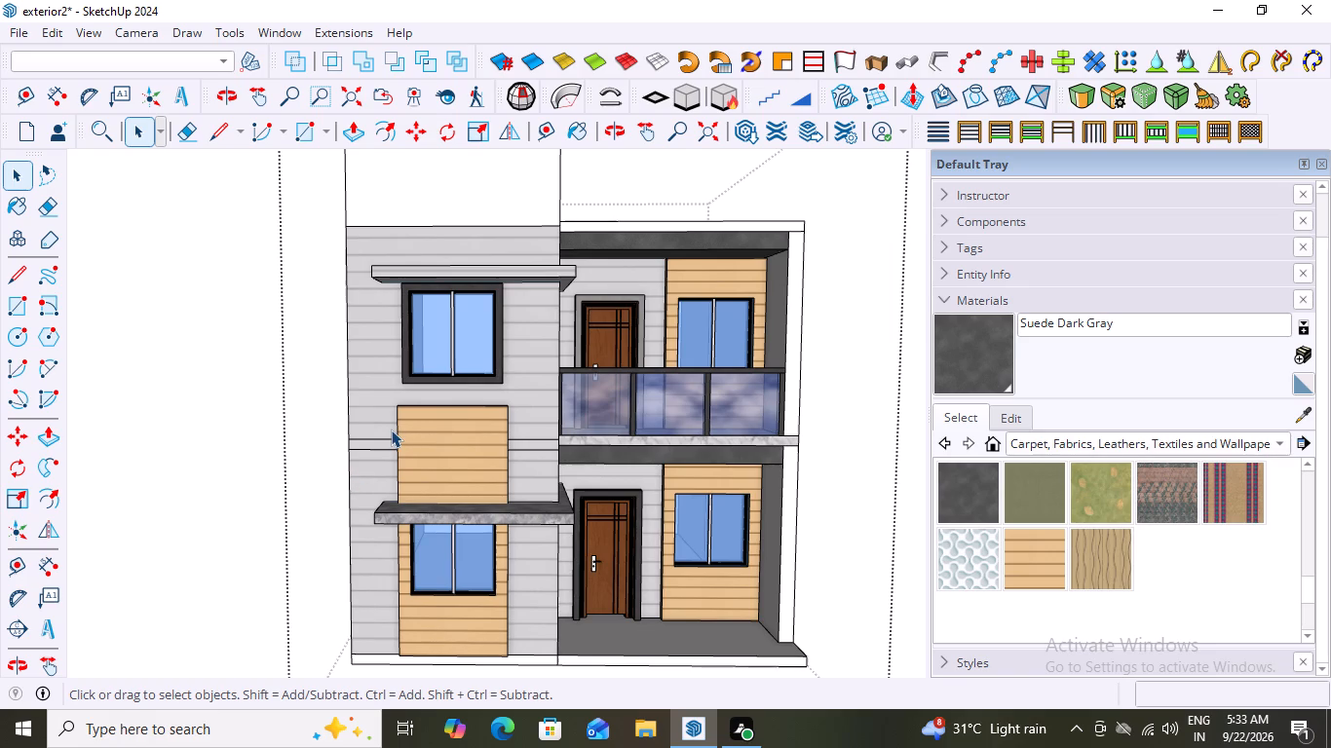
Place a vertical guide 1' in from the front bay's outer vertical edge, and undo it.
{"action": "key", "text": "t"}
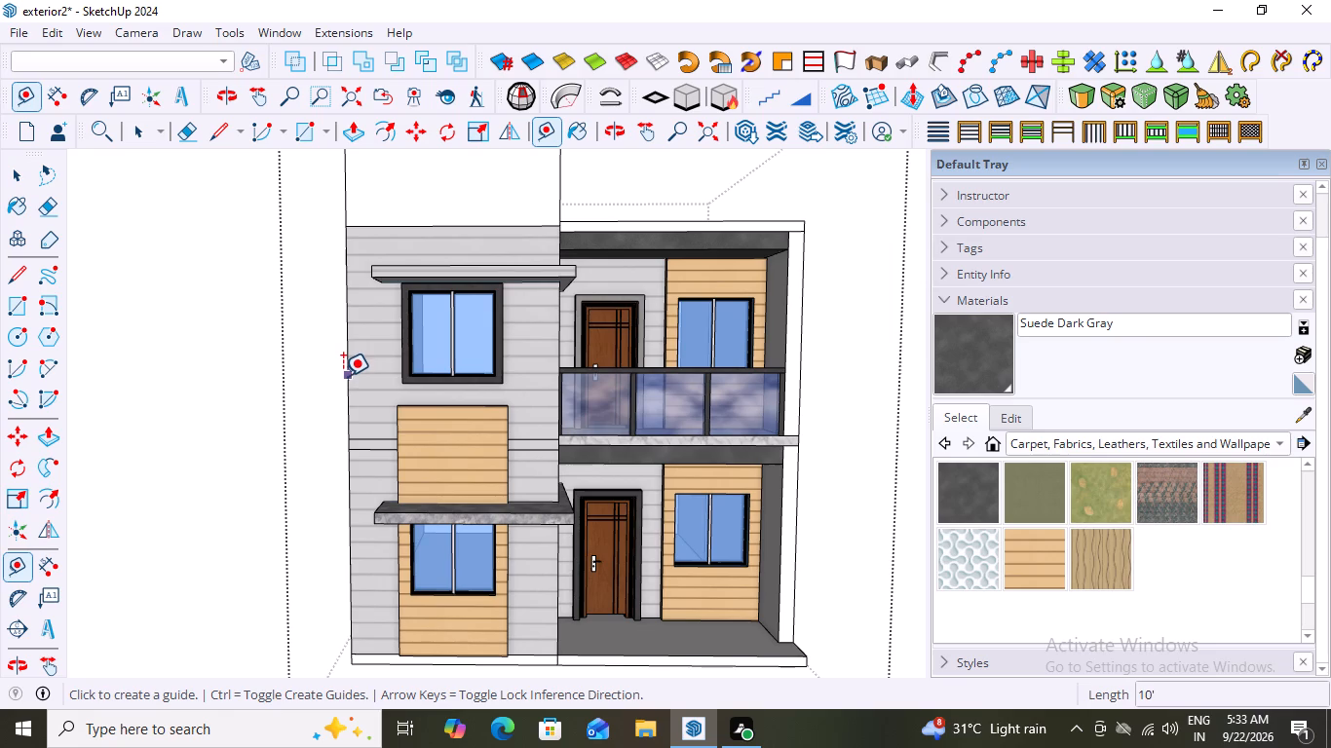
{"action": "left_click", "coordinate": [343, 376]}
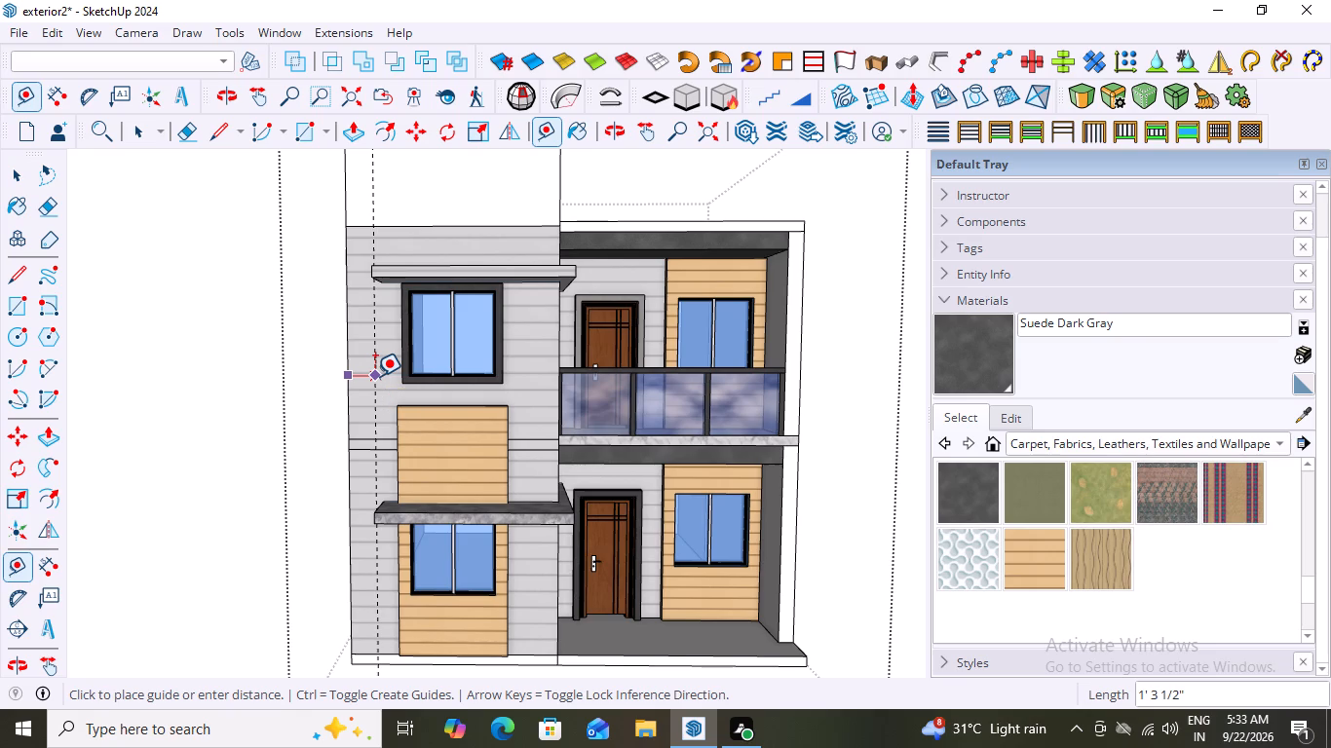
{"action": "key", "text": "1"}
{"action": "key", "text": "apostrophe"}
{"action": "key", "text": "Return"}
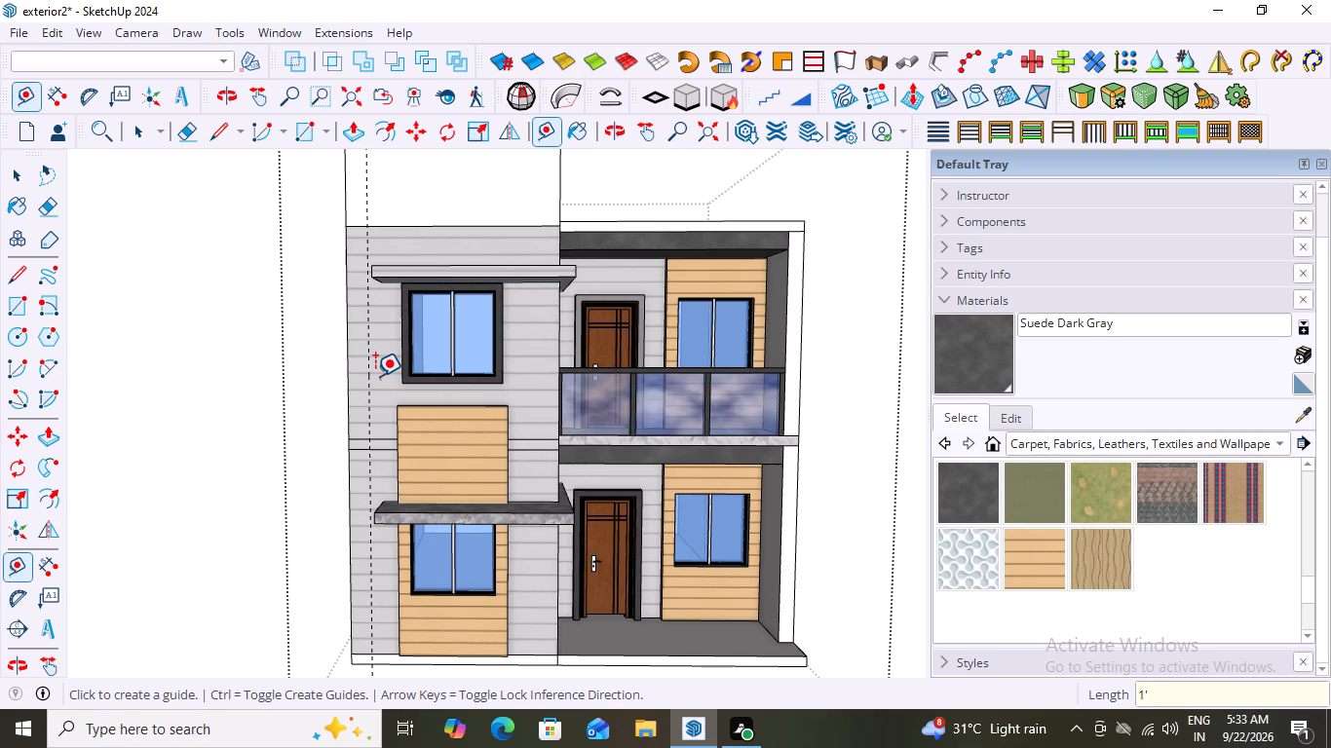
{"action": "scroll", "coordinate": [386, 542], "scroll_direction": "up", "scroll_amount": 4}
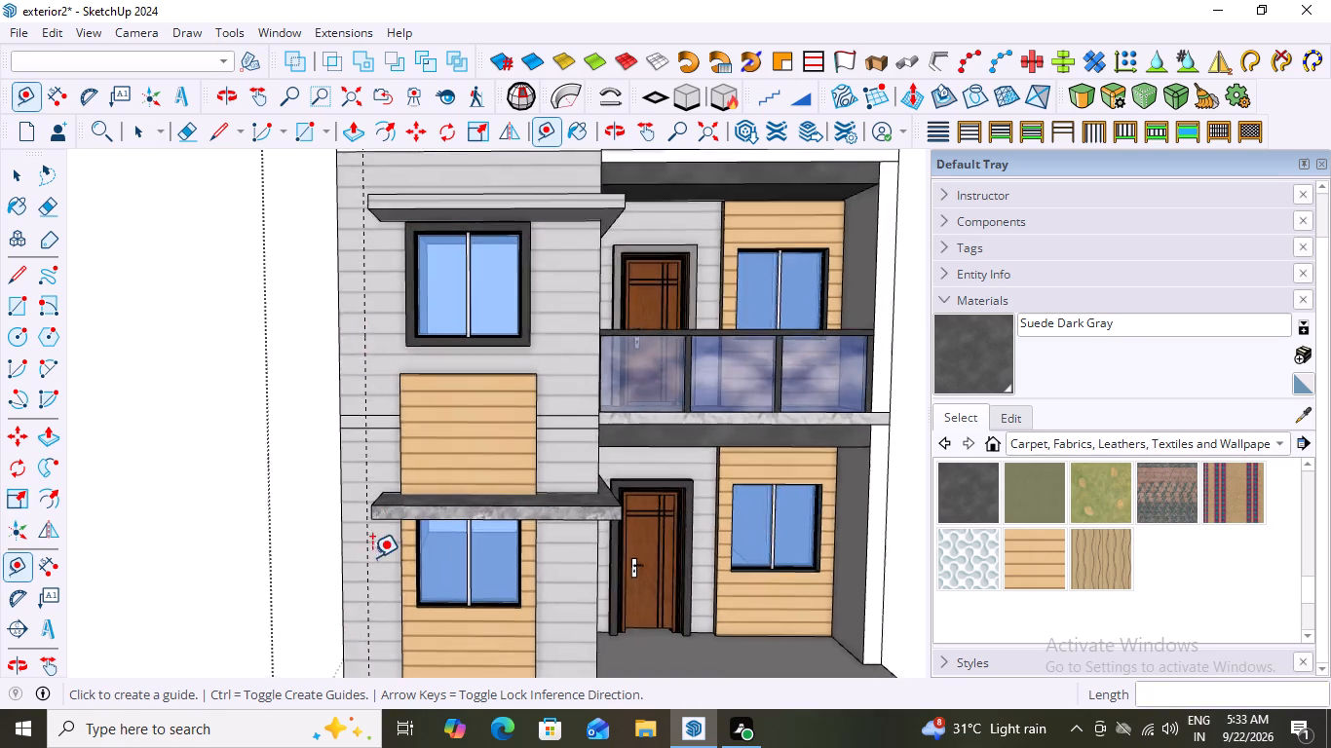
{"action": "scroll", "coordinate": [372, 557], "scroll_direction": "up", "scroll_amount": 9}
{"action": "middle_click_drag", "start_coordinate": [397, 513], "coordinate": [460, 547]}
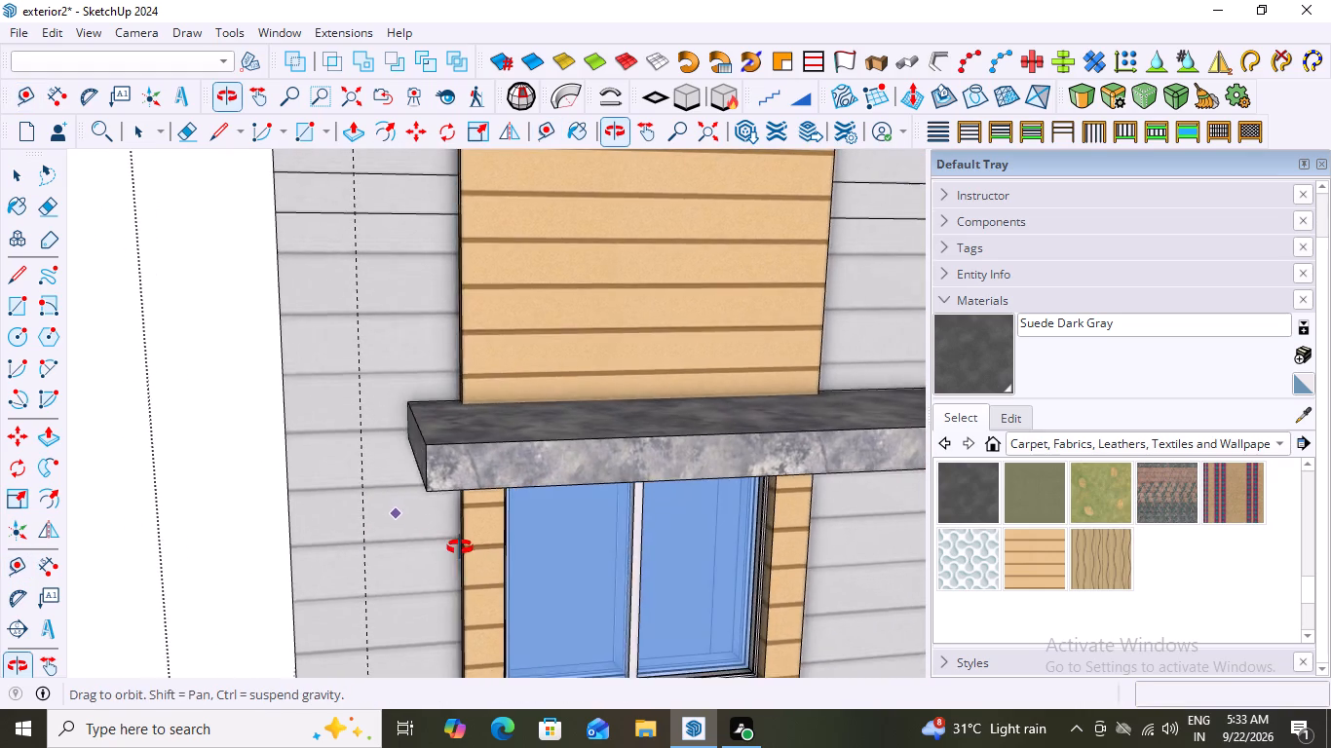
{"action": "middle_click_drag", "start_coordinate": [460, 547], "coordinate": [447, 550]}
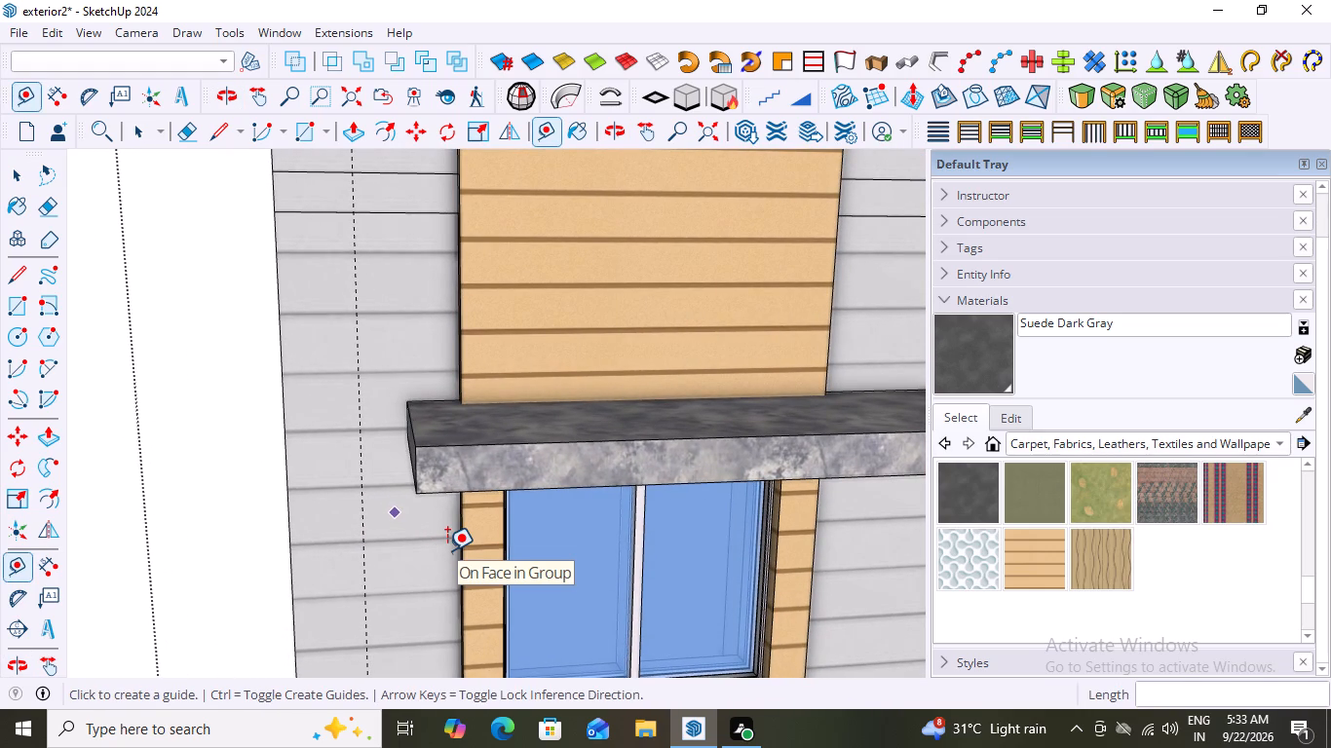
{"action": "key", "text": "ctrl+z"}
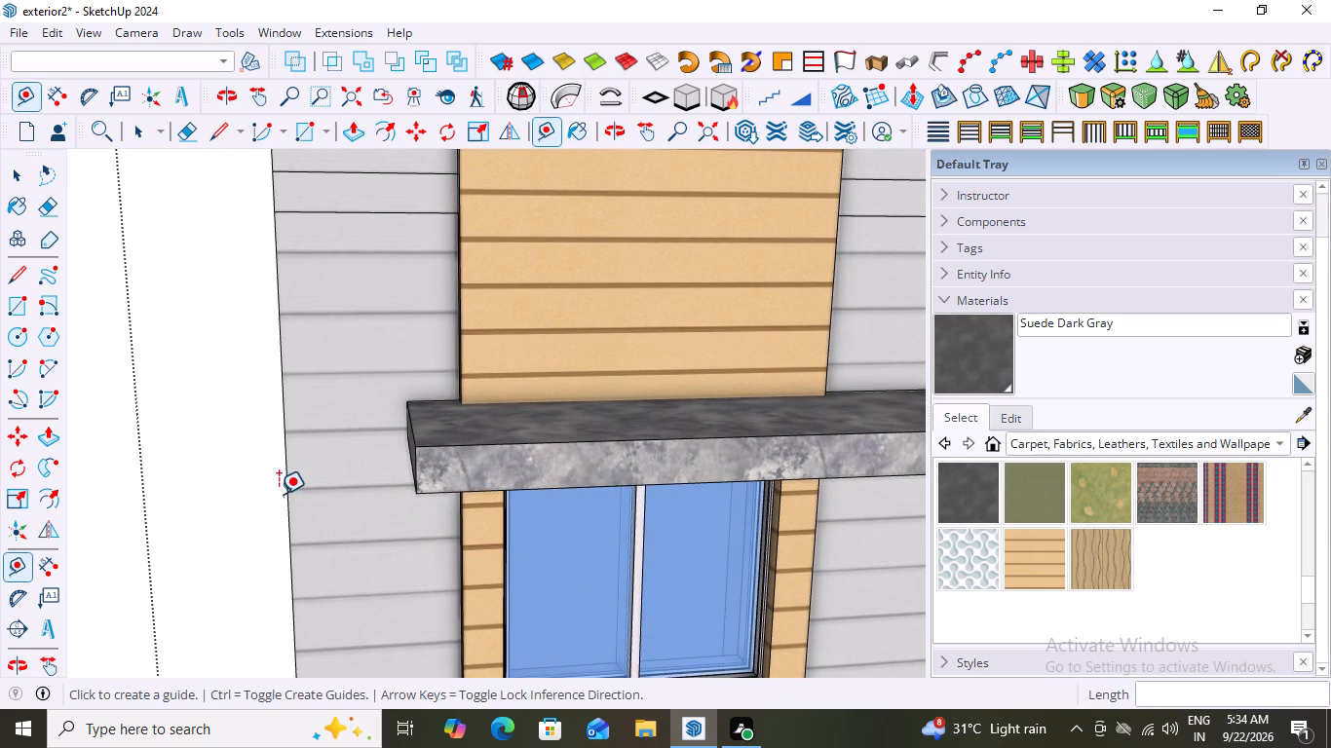
Place a vertical guide about 1' 7" in from the front bay's outer edge, aligned with the lower window canopy's end.
{"action": "left_click", "coordinate": [283, 502]}
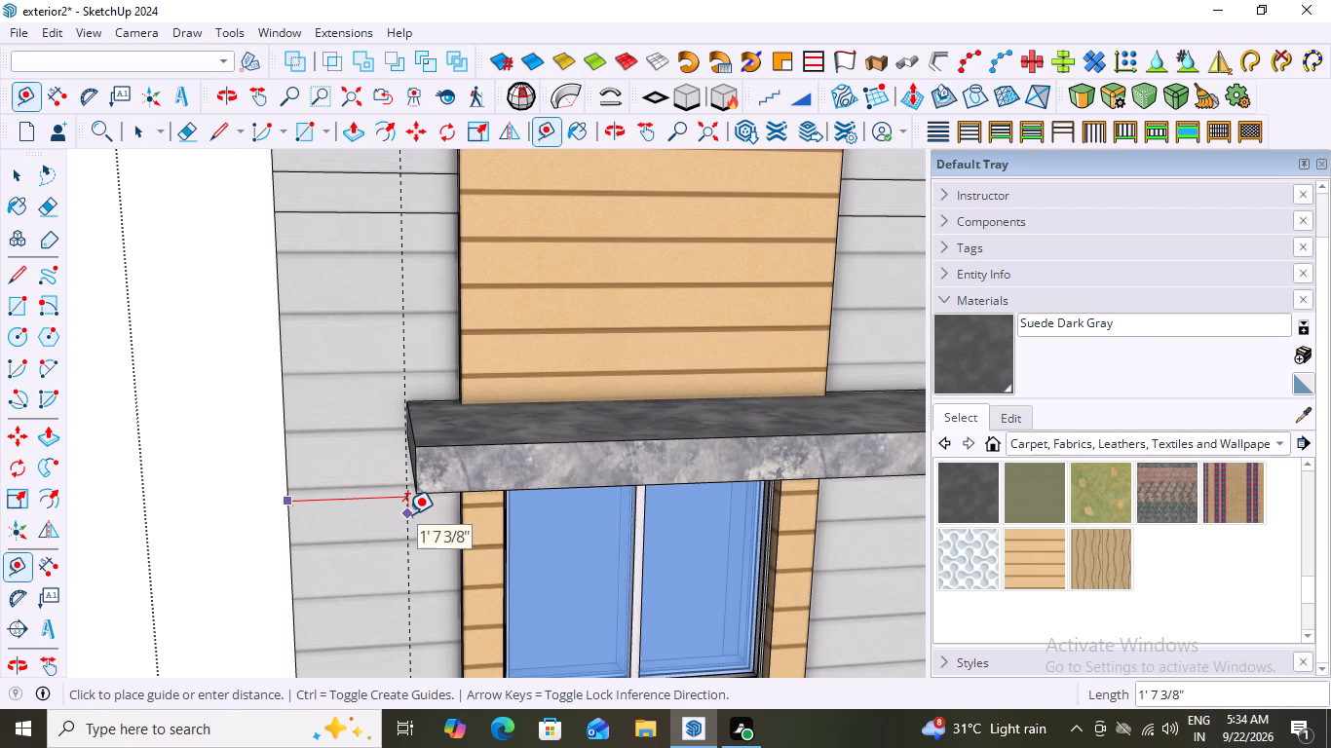
{"action": "scroll", "coordinate": [406, 514], "scroll_direction": "up", "scroll_amount": 2}
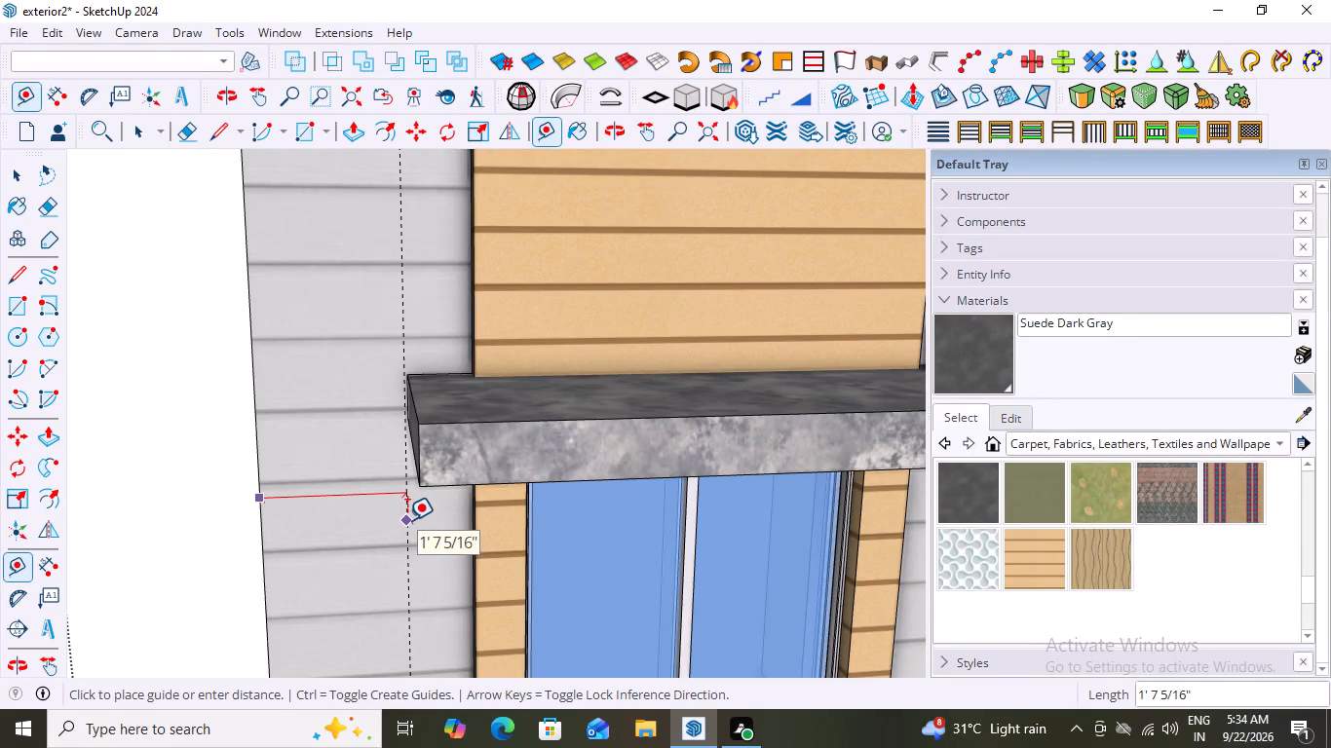
{"action": "left_click", "coordinate": [407, 520]}
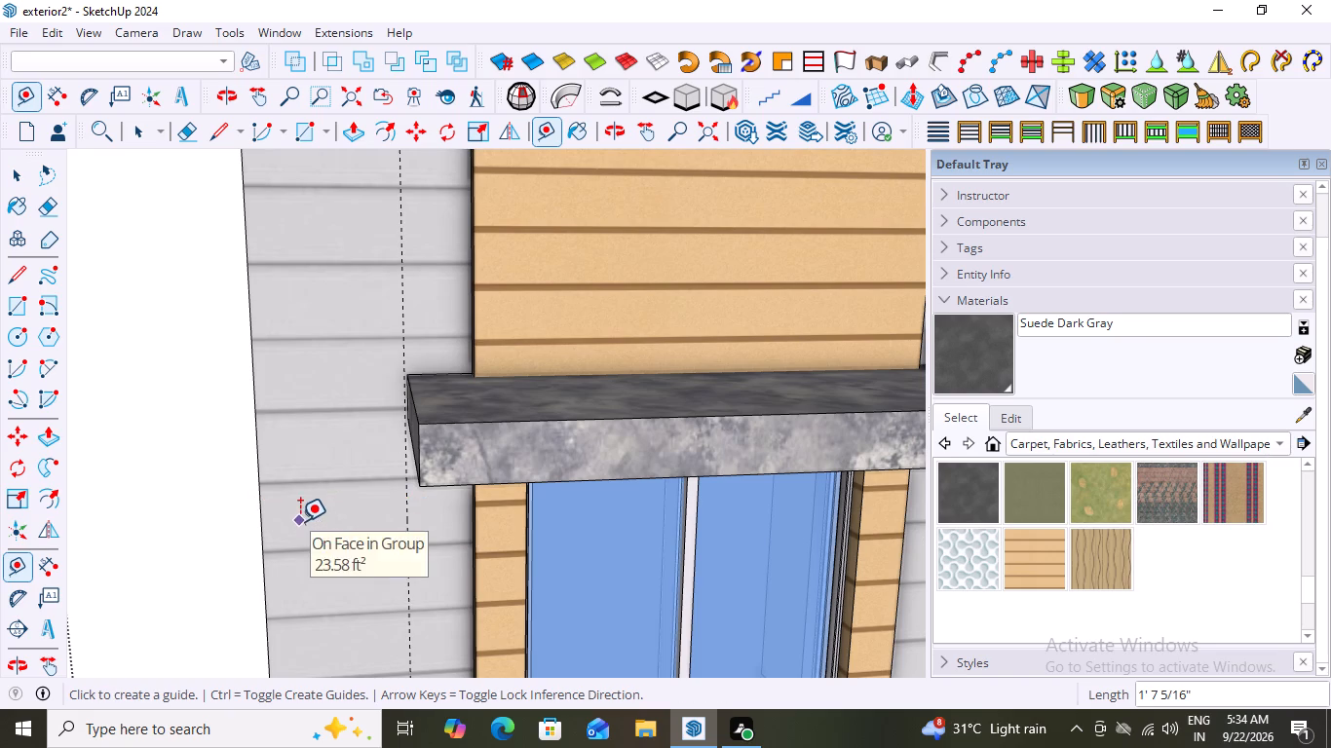
{"action": "key", "text": "space"}
{"action": "scroll", "coordinate": [298, 514], "scroll_direction": "down", "scroll_amount": 15}
{"action": "scroll", "coordinate": [454, 549], "scroll_direction": "down", "scroll_amount": 2}
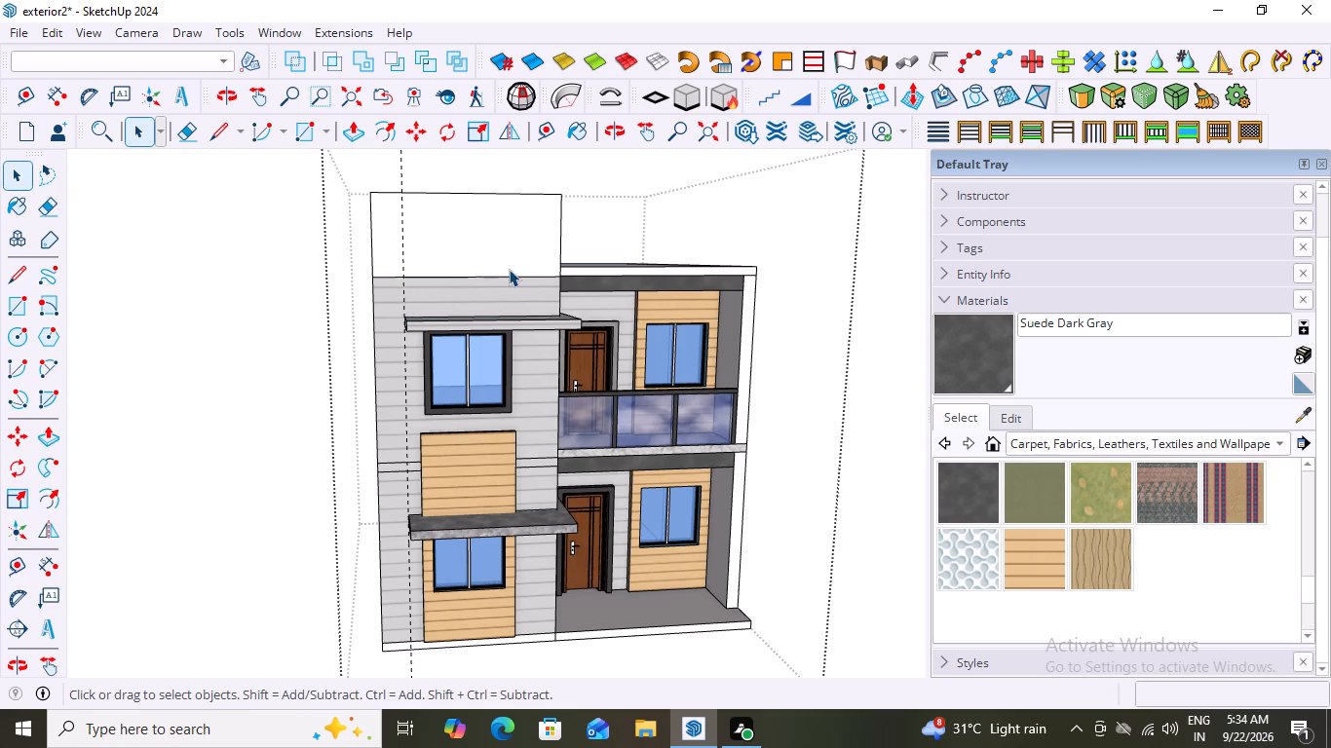
Place a horizontal guide about 2' 1" above the upper window canopy, along the front bay's siding top at the rooftop block's base.
{"action": "key", "text": "t"}
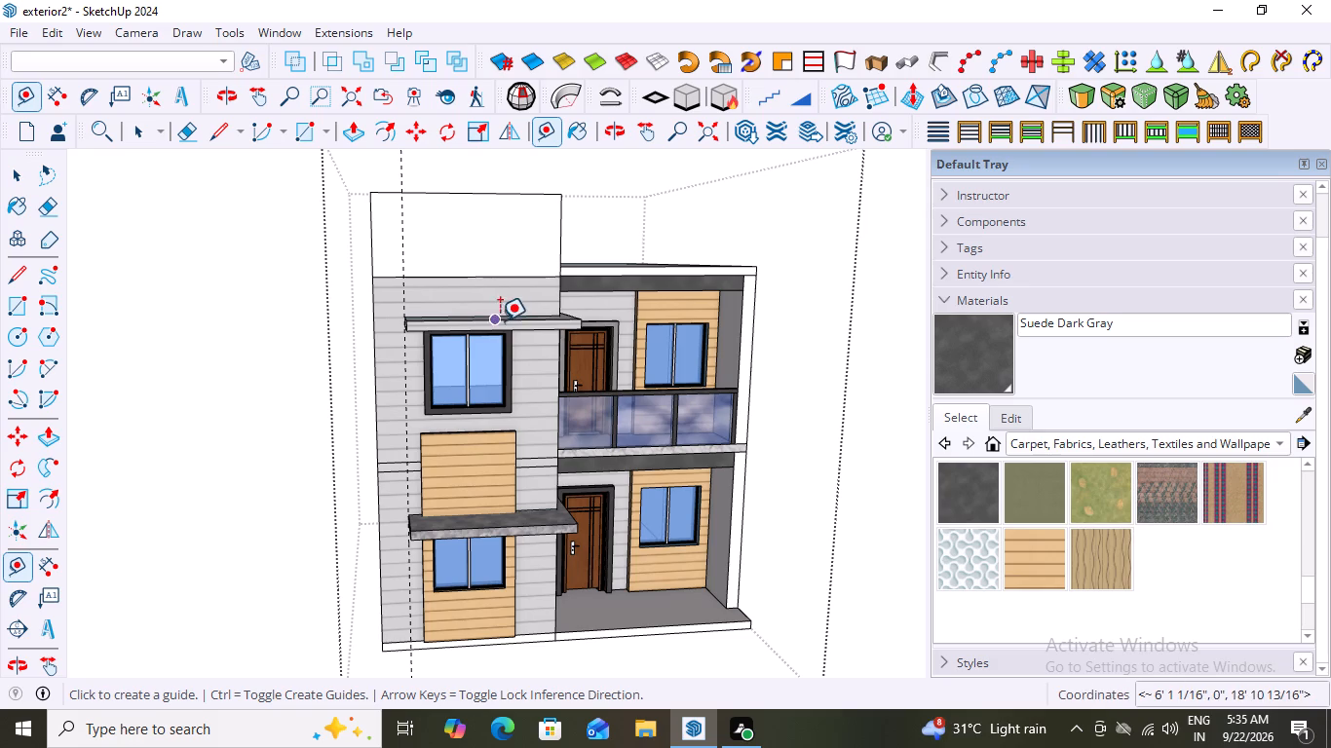
{"action": "scroll", "coordinate": [481, 318], "scroll_direction": "up", "scroll_amount": 10}
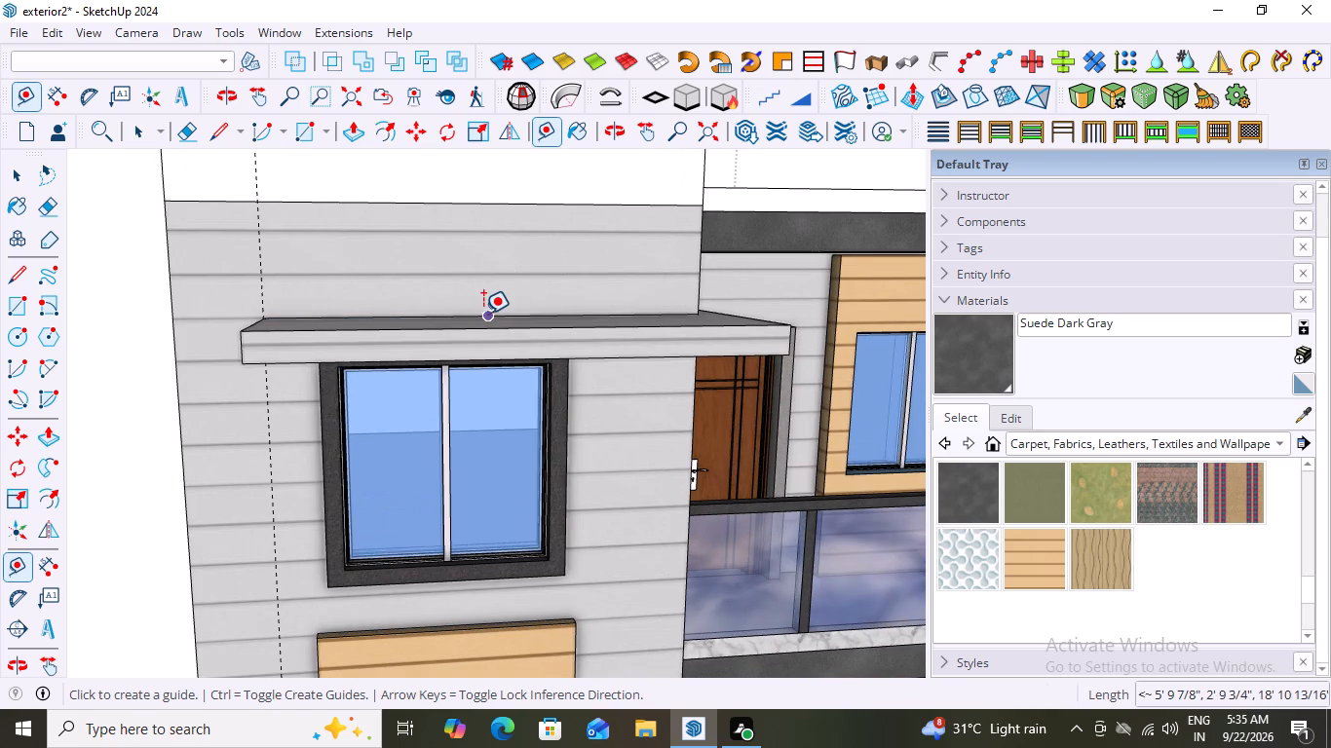
{"action": "left_click", "coordinate": [580, 313]}
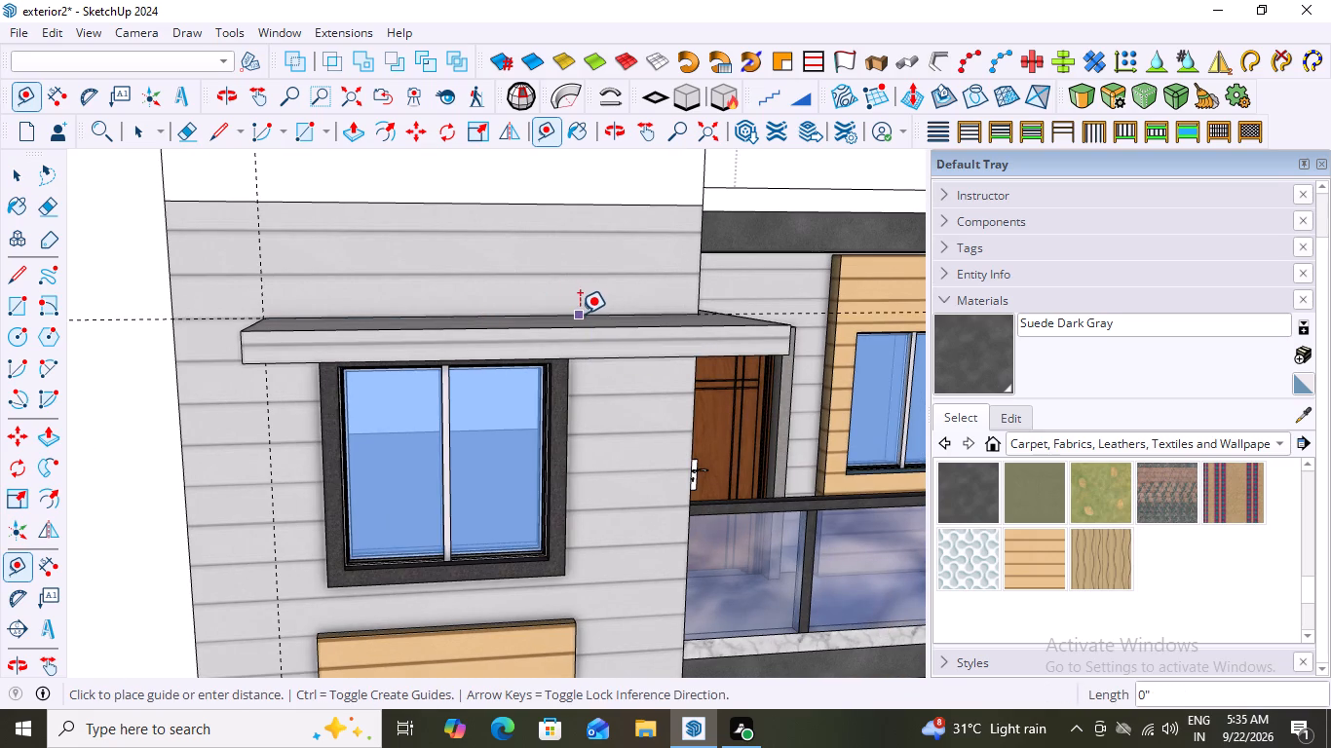
{"action": "scroll", "coordinate": [550, 267], "scroll_direction": "down", "scroll_amount": 2}
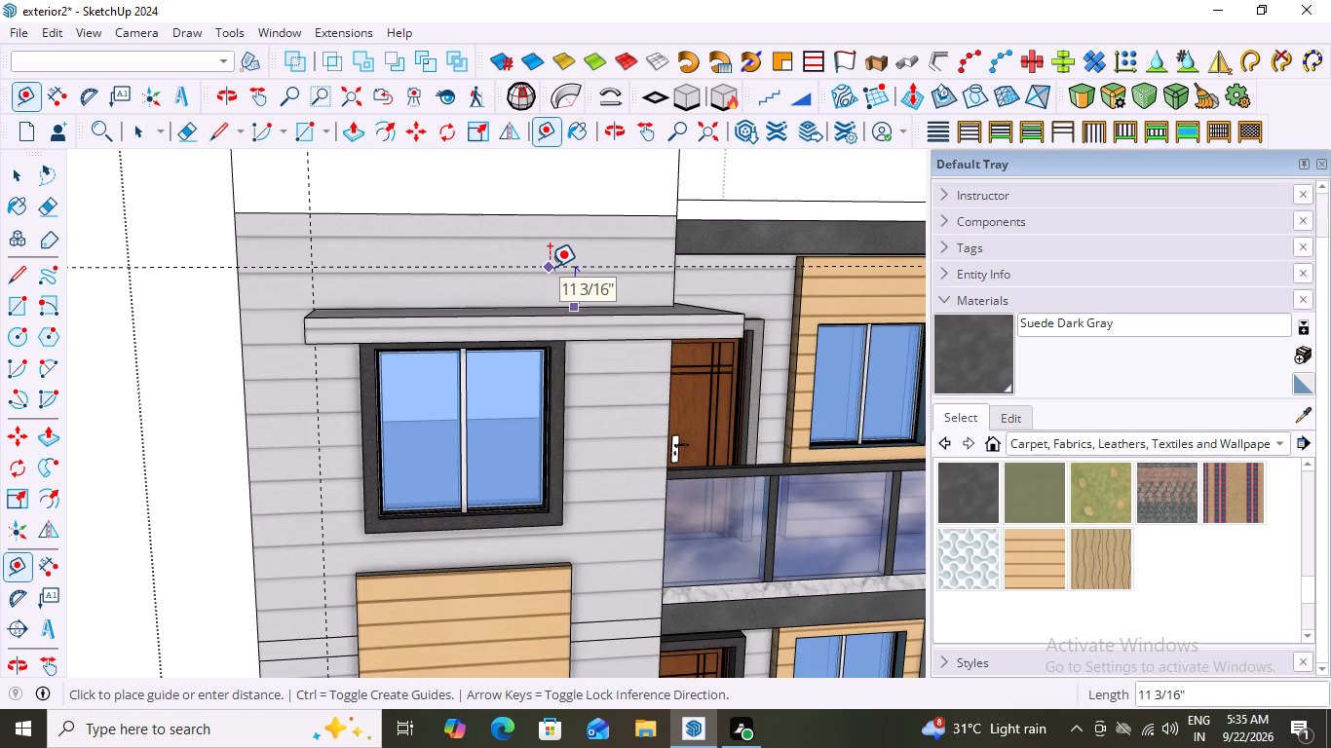
{"action": "scroll", "coordinate": [545, 263], "scroll_direction": "down", "scroll_amount": 1}
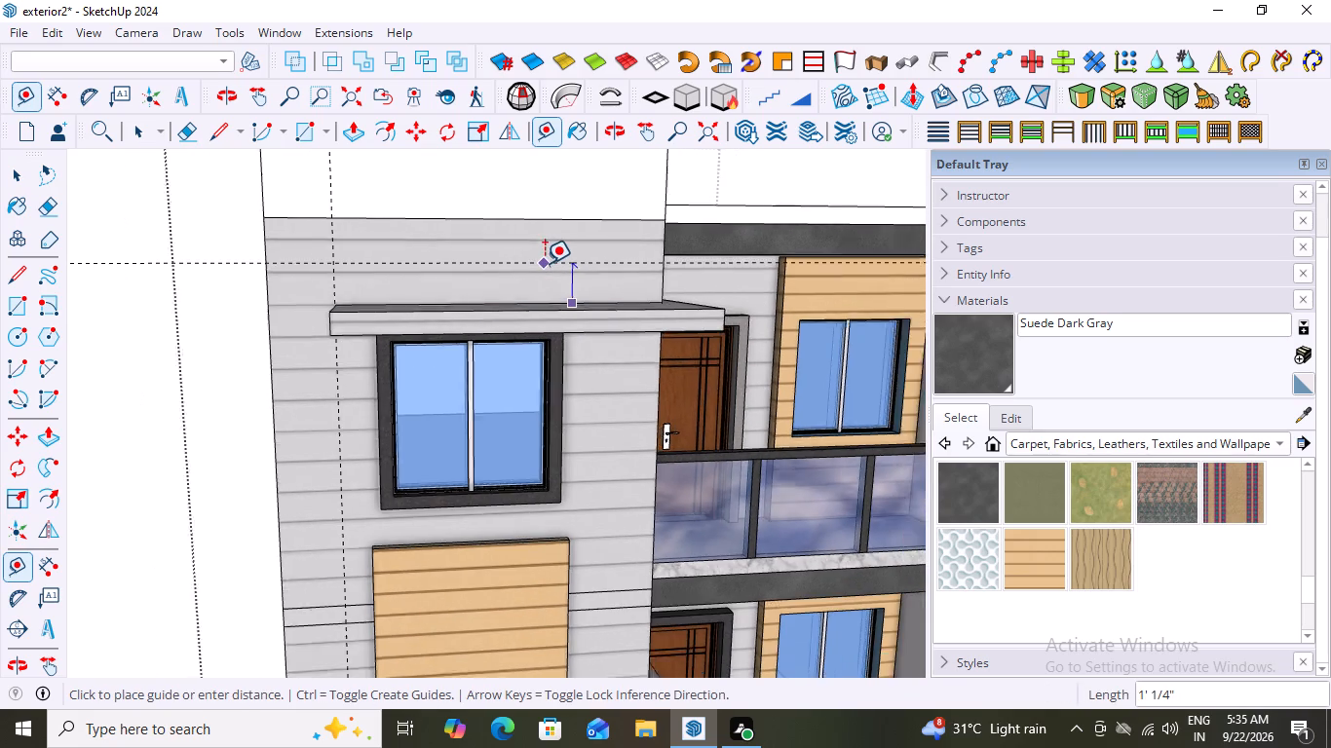
{"action": "scroll", "coordinate": [545, 263], "scroll_direction": "down", "scroll_amount": 3}
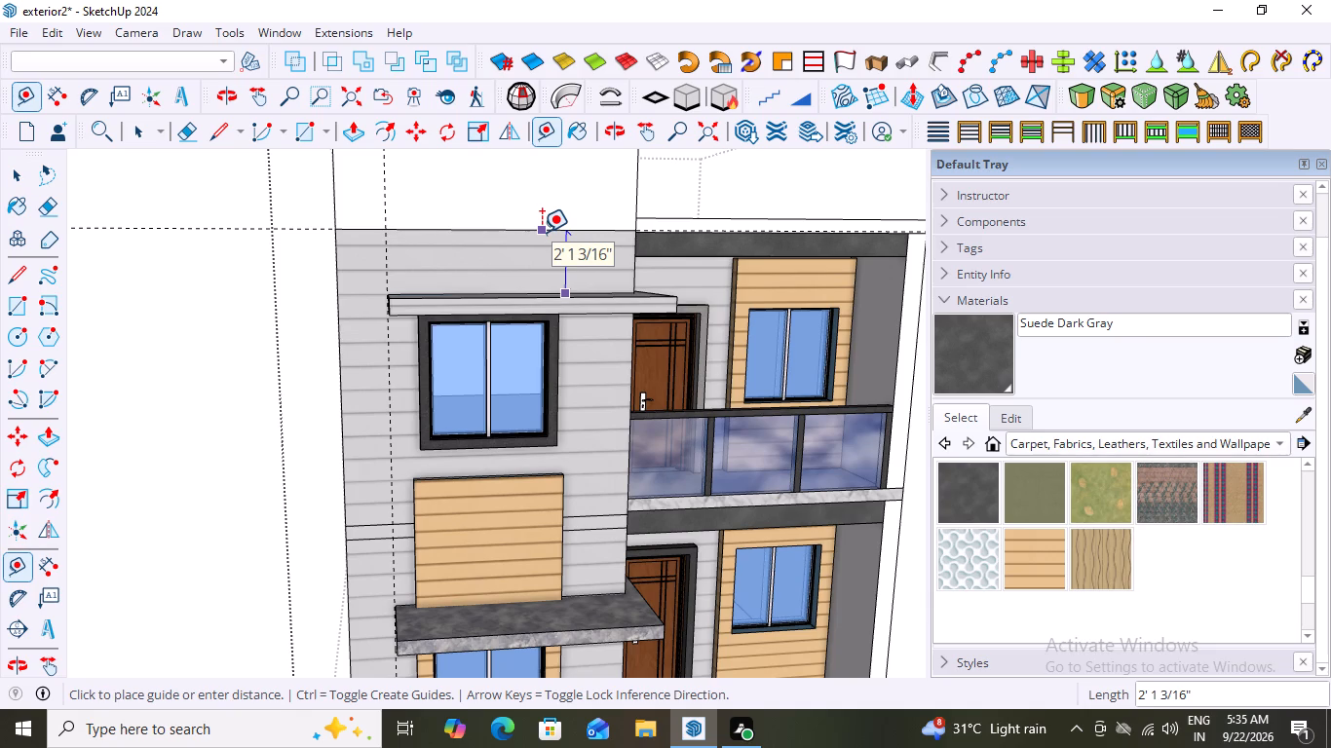
{"action": "scroll", "coordinate": [542, 232], "scroll_direction": "down", "scroll_amount": 3}
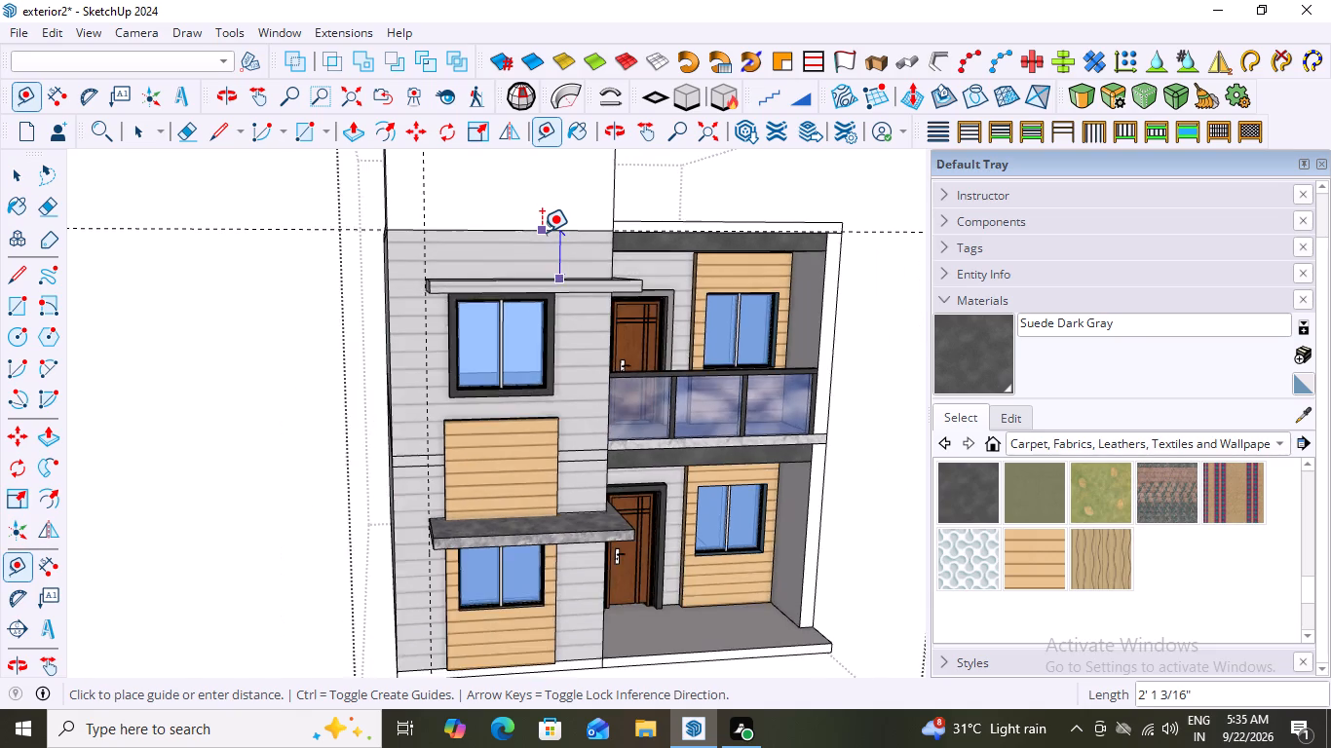
{"action": "scroll", "coordinate": [542, 232], "scroll_direction": "down", "scroll_amount": 3}
{"action": "scroll", "coordinate": [542, 232], "scroll_direction": "up", "scroll_amount": 2}
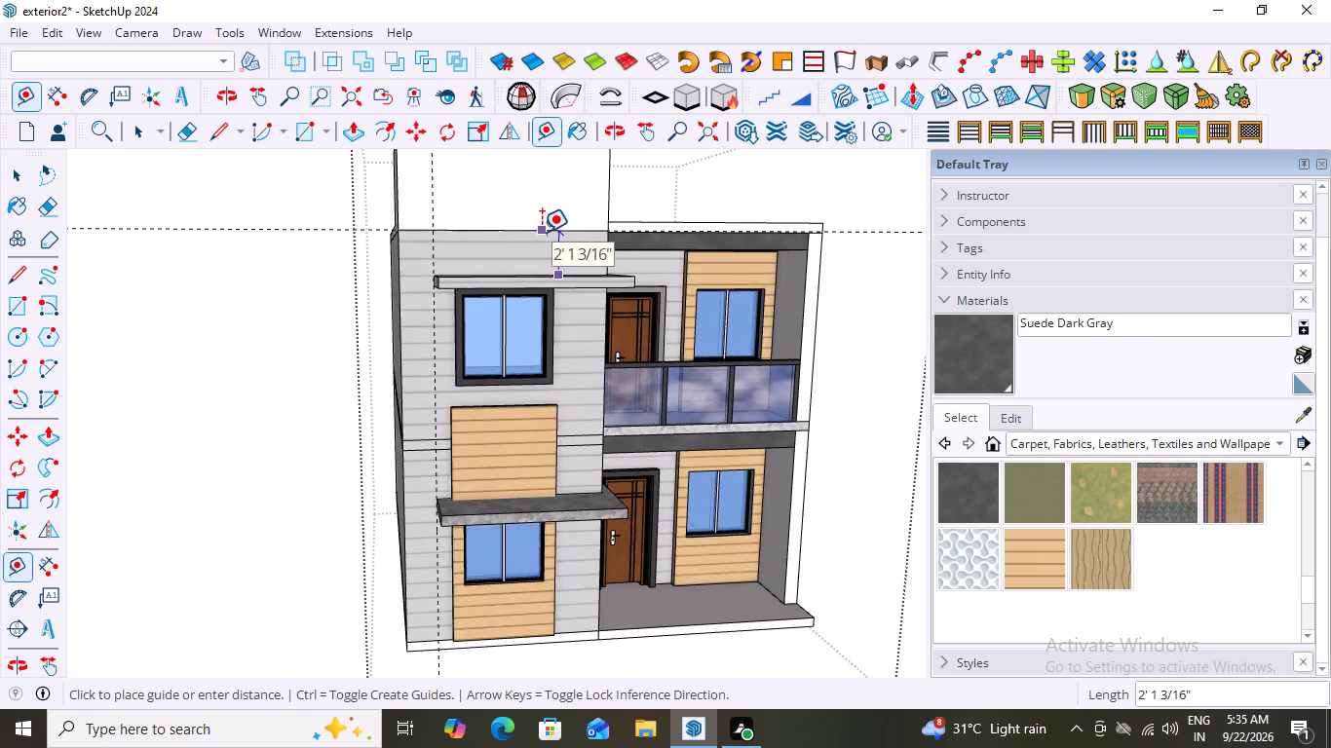
{"action": "scroll", "coordinate": [542, 232], "scroll_direction": "up", "scroll_amount": 3}
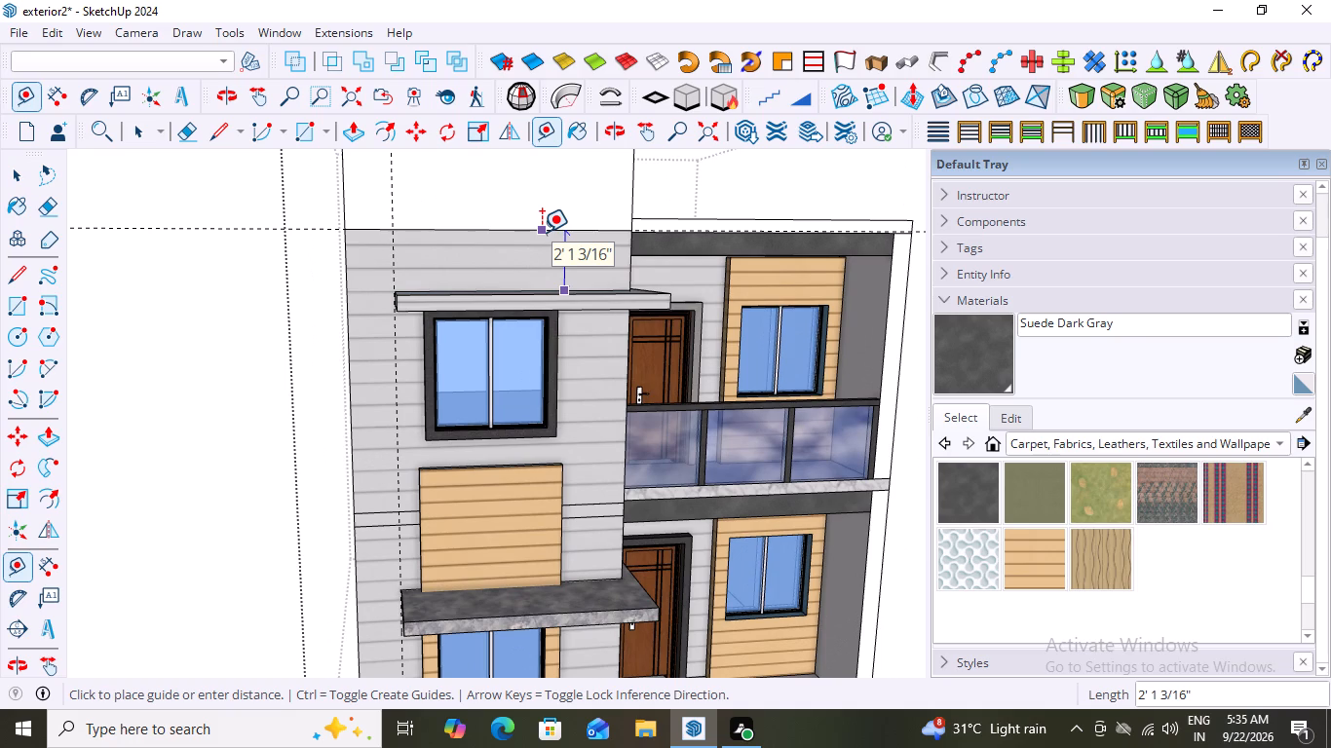
{"action": "left_click", "coordinate": [542, 232]}
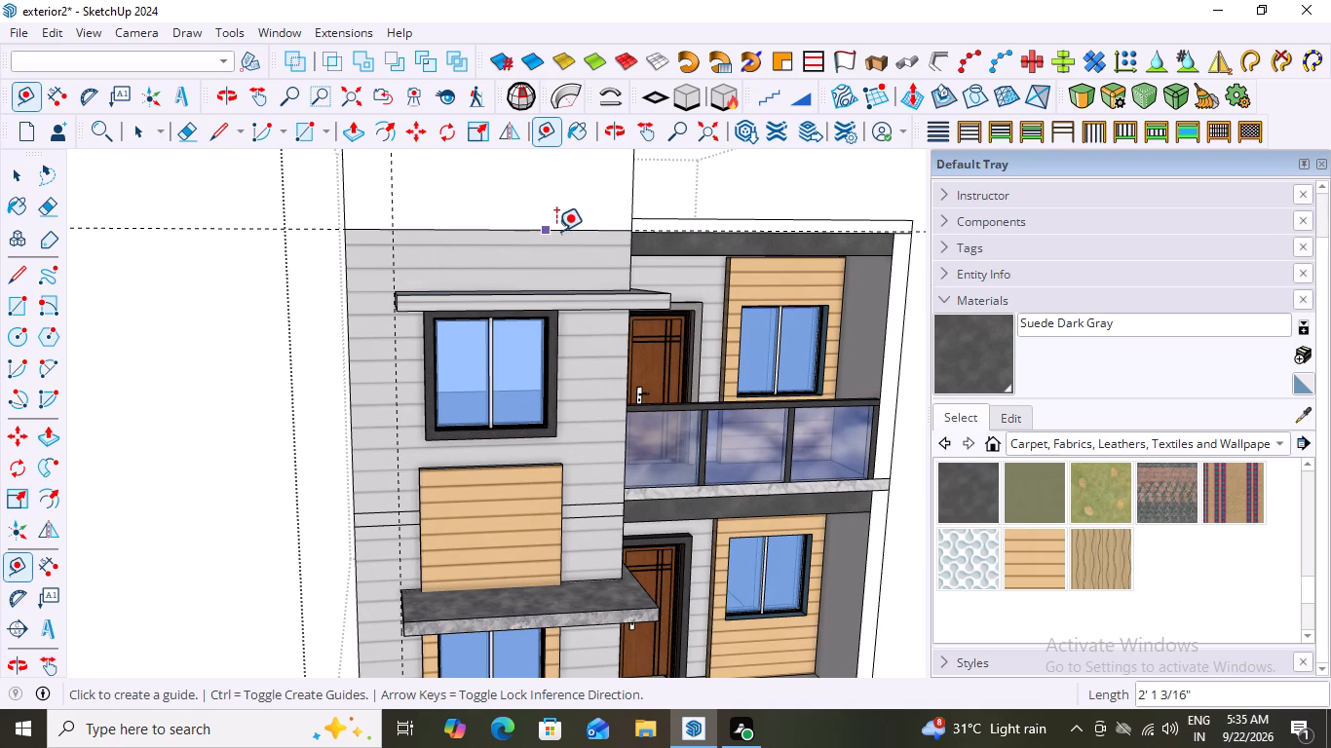
Place another horizontal guide 7" above the guide at the rooftop block's base, across the block's front face.
{"action": "left_click", "coordinate": [581, 228]}
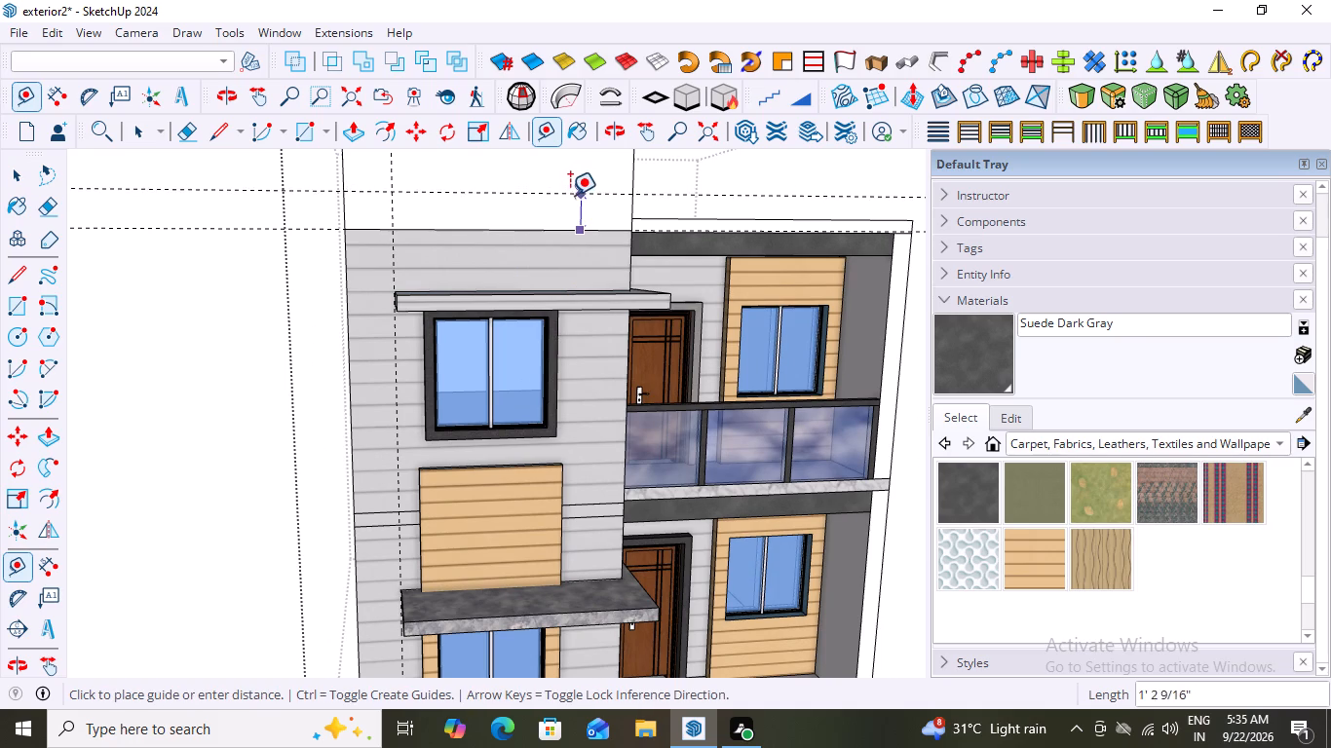
{"action": "scroll", "coordinate": [556, 161], "scroll_direction": "down", "scroll_amount": 6}
{"action": "scroll", "coordinate": [564, 173], "scroll_direction": "up", "scroll_amount": 3}
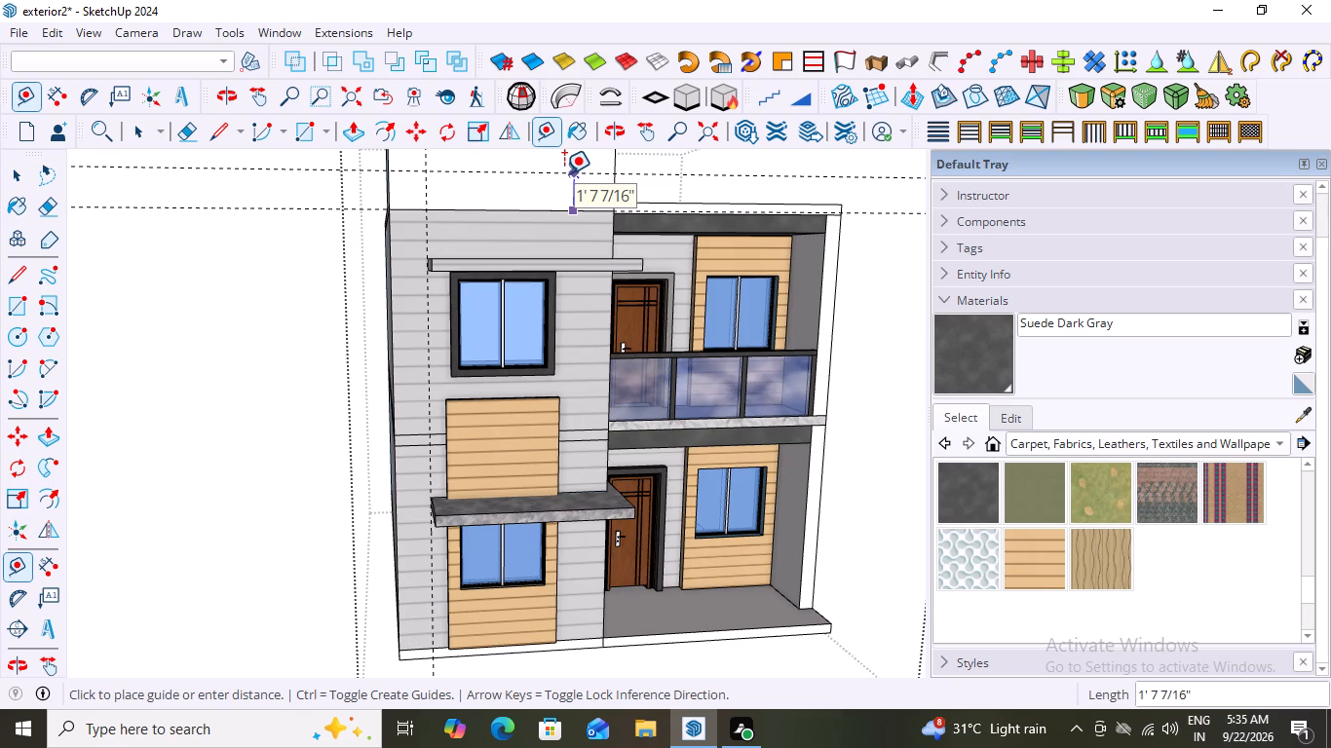
{"action": "scroll", "coordinate": [559, 180], "scroll_direction": "down", "scroll_amount": 6}
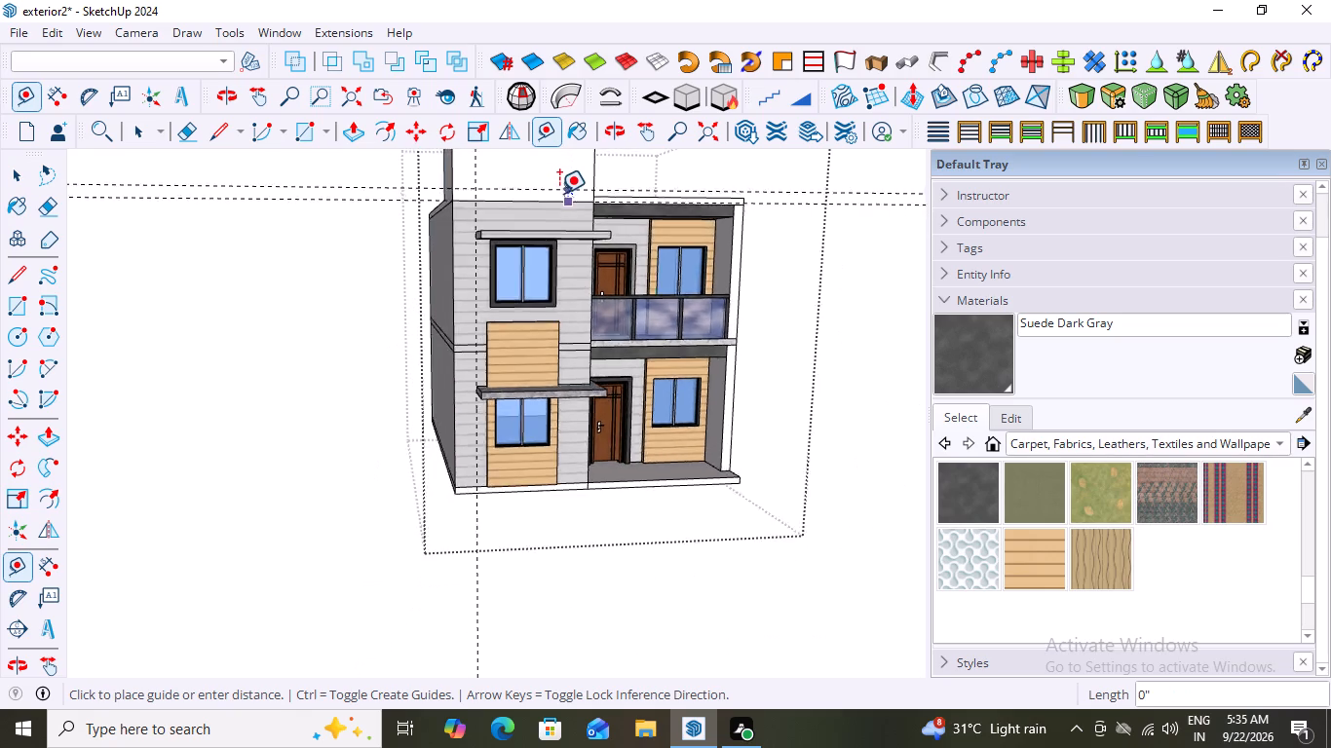
{"action": "scroll", "coordinate": [559, 193], "scroll_direction": "down", "scroll_amount": 3}
{"action": "scroll", "coordinate": [574, 145], "scroll_direction": "up", "scroll_amount": 7}
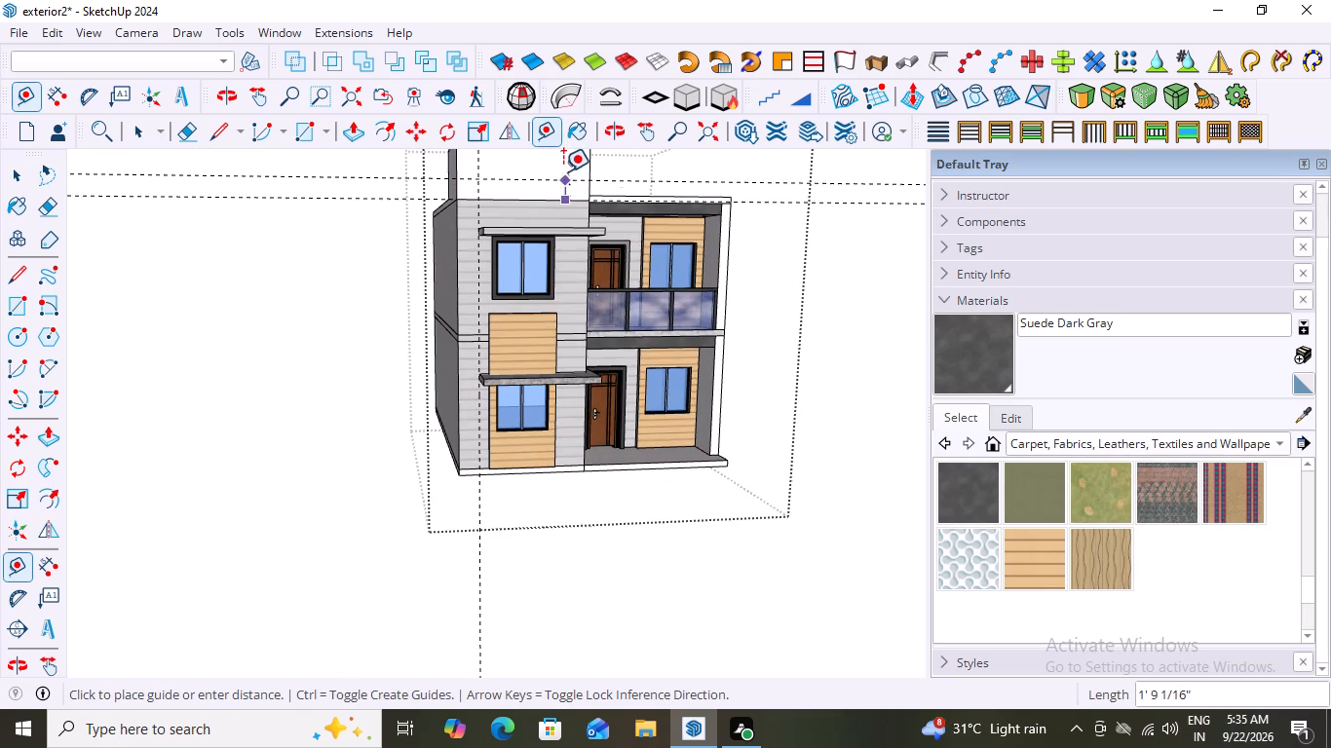
{"action": "scroll", "coordinate": [563, 181], "scroll_direction": "down", "scroll_amount": 4}
{"action": "scroll", "coordinate": [572, 166], "scroll_direction": "up", "scroll_amount": 5}
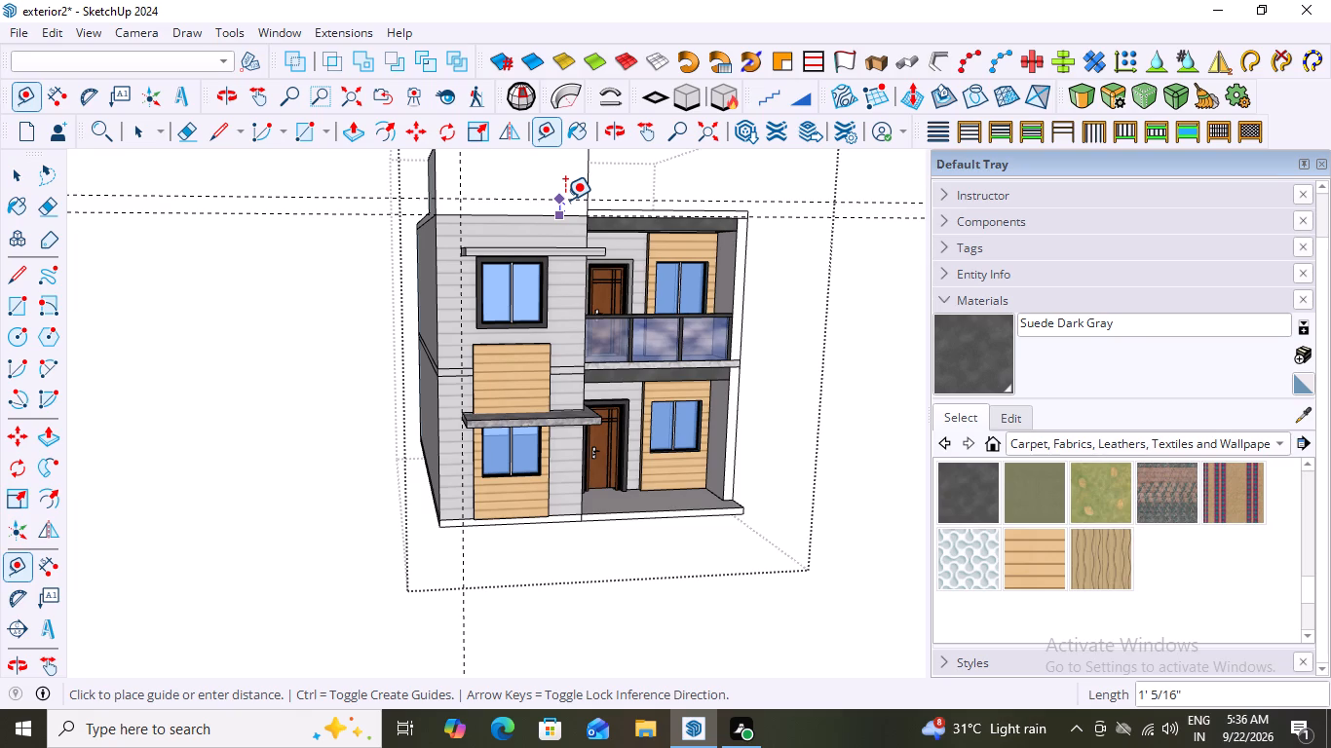
{"action": "key", "text": "7"}
{"action": "key", "text": "shift+quotedbl"}
{"action": "key", "text": "Return"}
{"action": "scroll", "coordinate": [741, 412], "scroll_direction": "down", "scroll_amount": 2}
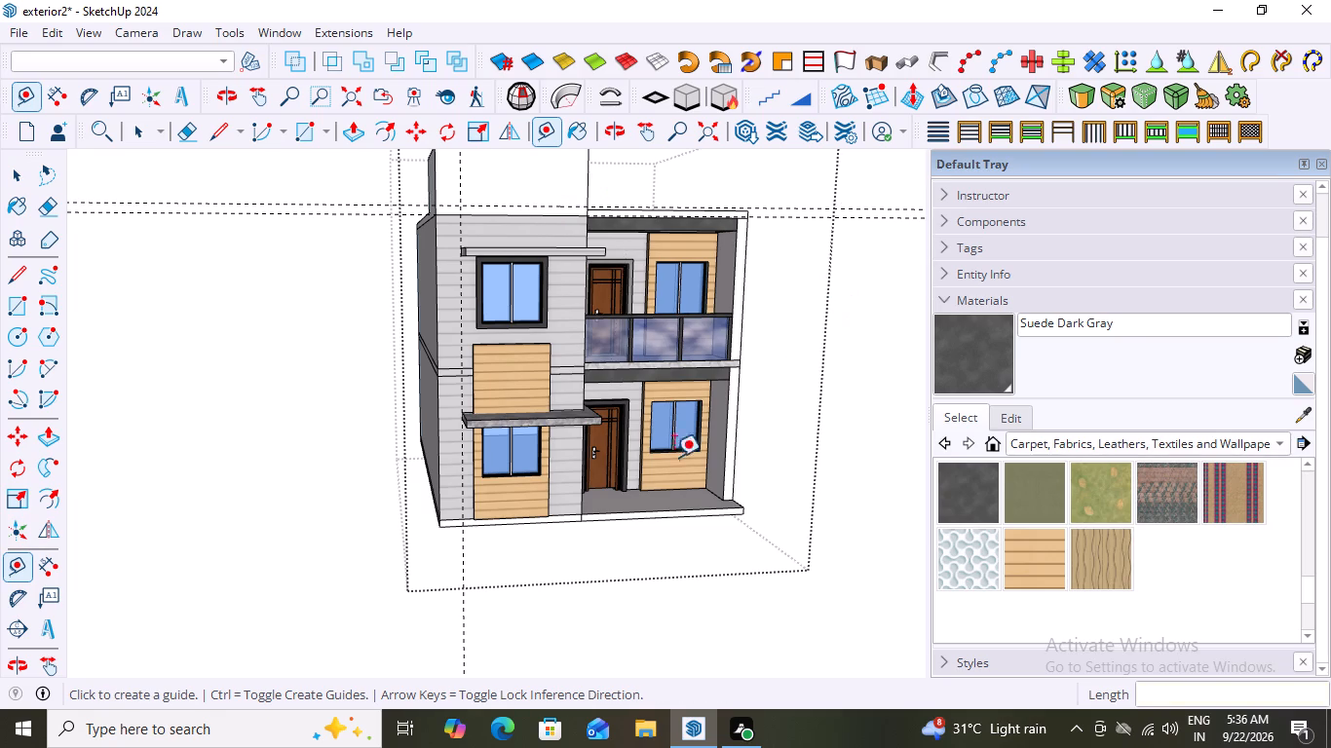
{"action": "scroll", "coordinate": [674, 457], "scroll_direction": "down", "scroll_amount": 4}
{"action": "scroll", "coordinate": [891, 336], "scroll_direction": "up", "scroll_amount": 6}
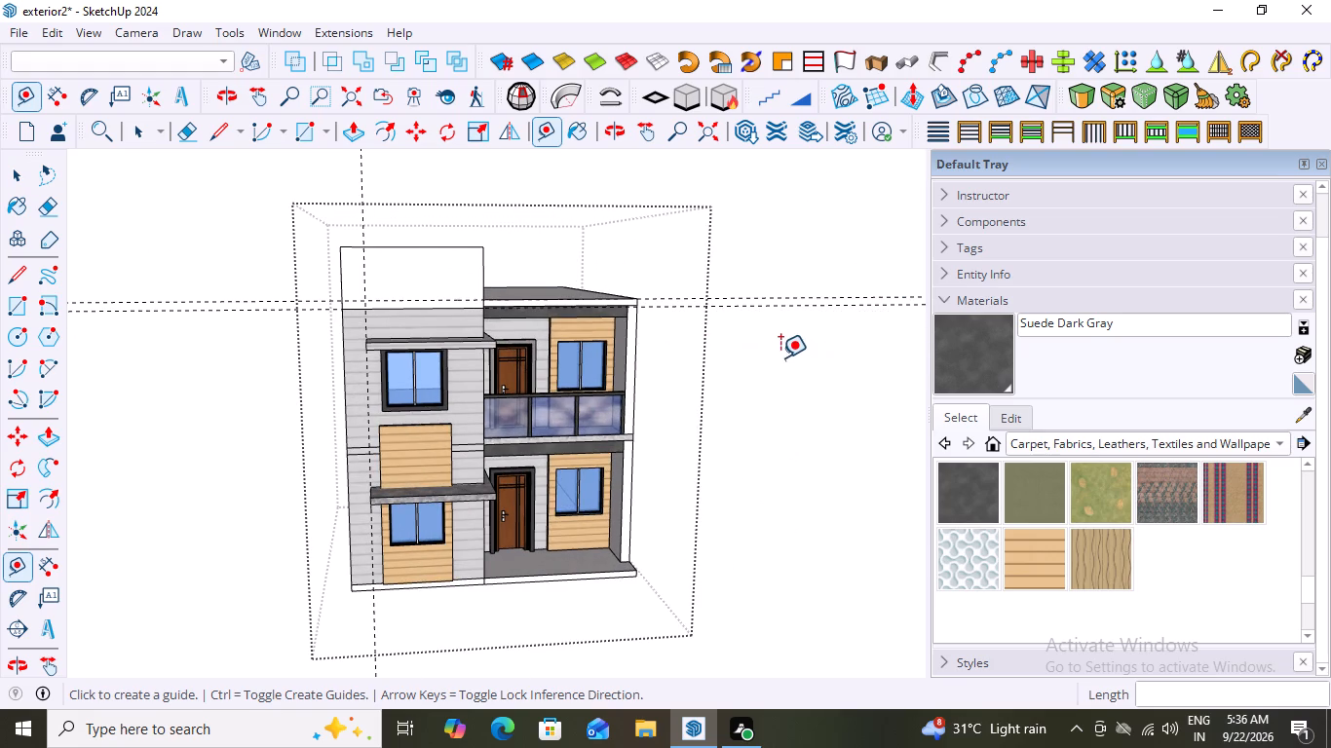
Draw a rectangle about 8' 5" by 7" between the two horizontal guides, from the vertical guide to the rooftop block's inner edge.
{"action": "middle_click", "coordinate": [780, 357]}
{"action": "scroll", "coordinate": [780, 357], "scroll_direction": "up", "scroll_amount": 1}
{"action": "scroll", "coordinate": [748, 430], "scroll_direction": "up", "scroll_amount": 2}
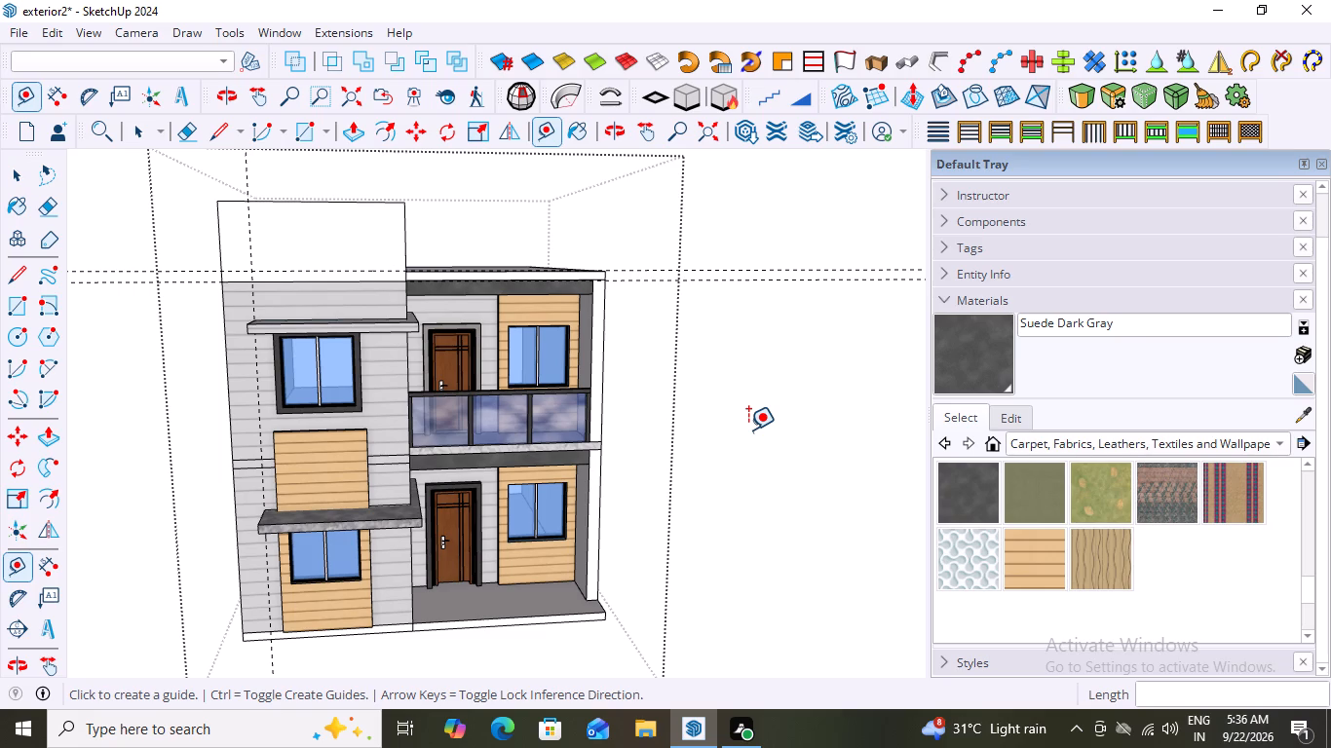
{"action": "key", "text": "space"}
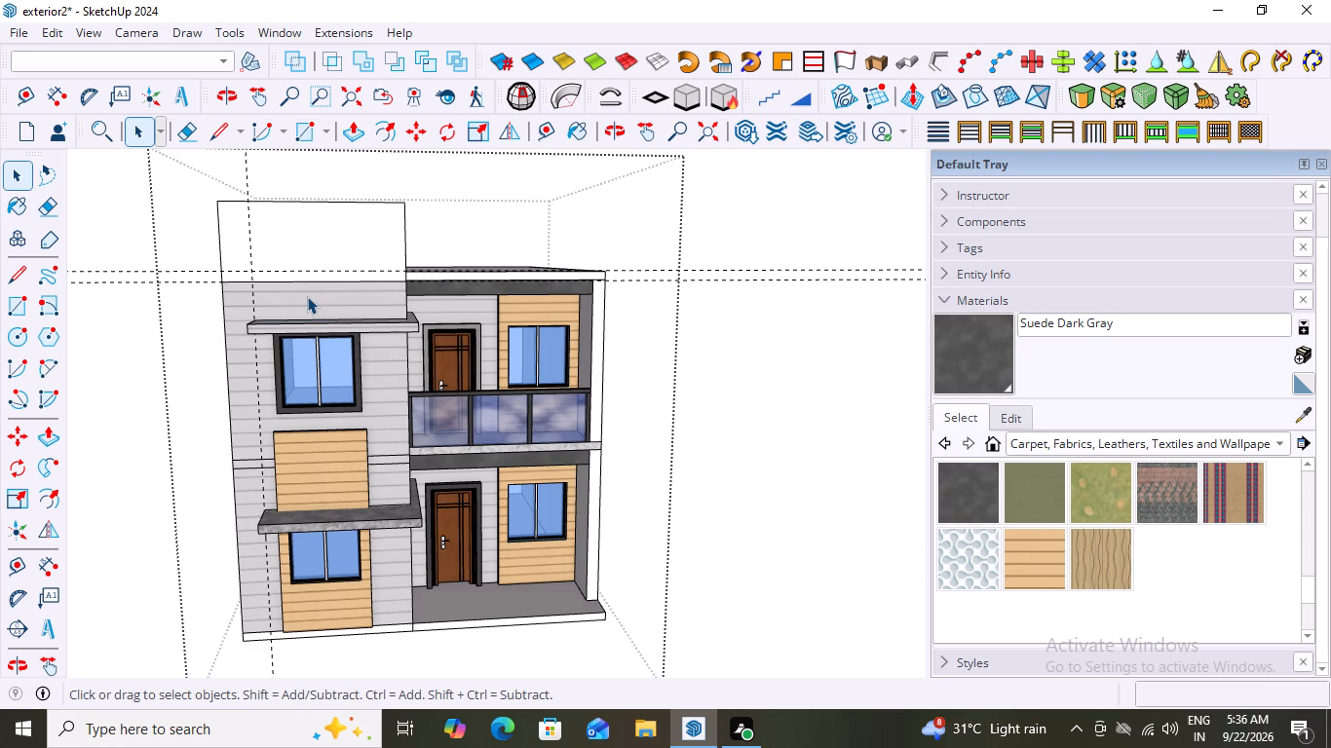
{"action": "scroll", "coordinate": [238, 263], "scroll_direction": "up", "scroll_amount": 4}
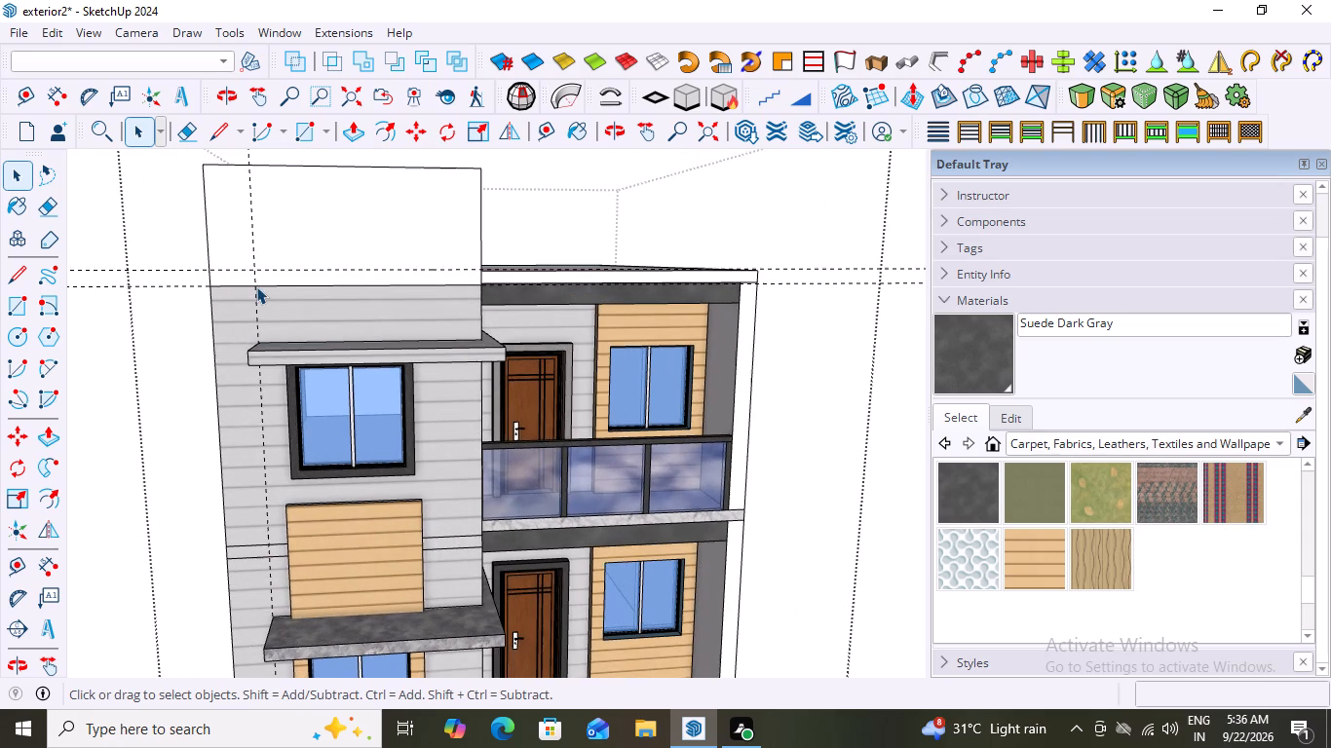
{"action": "key", "text": "r"}
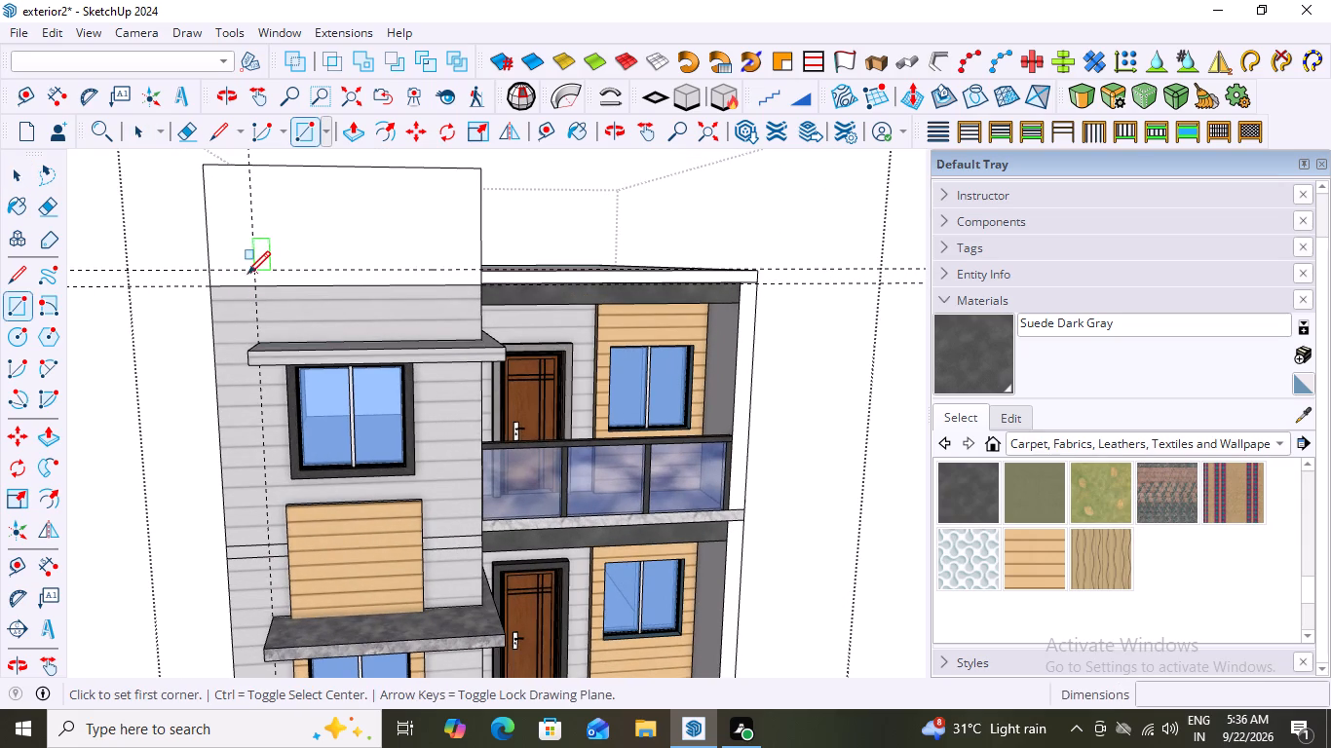
{"action": "left_click", "coordinate": [253, 275]}
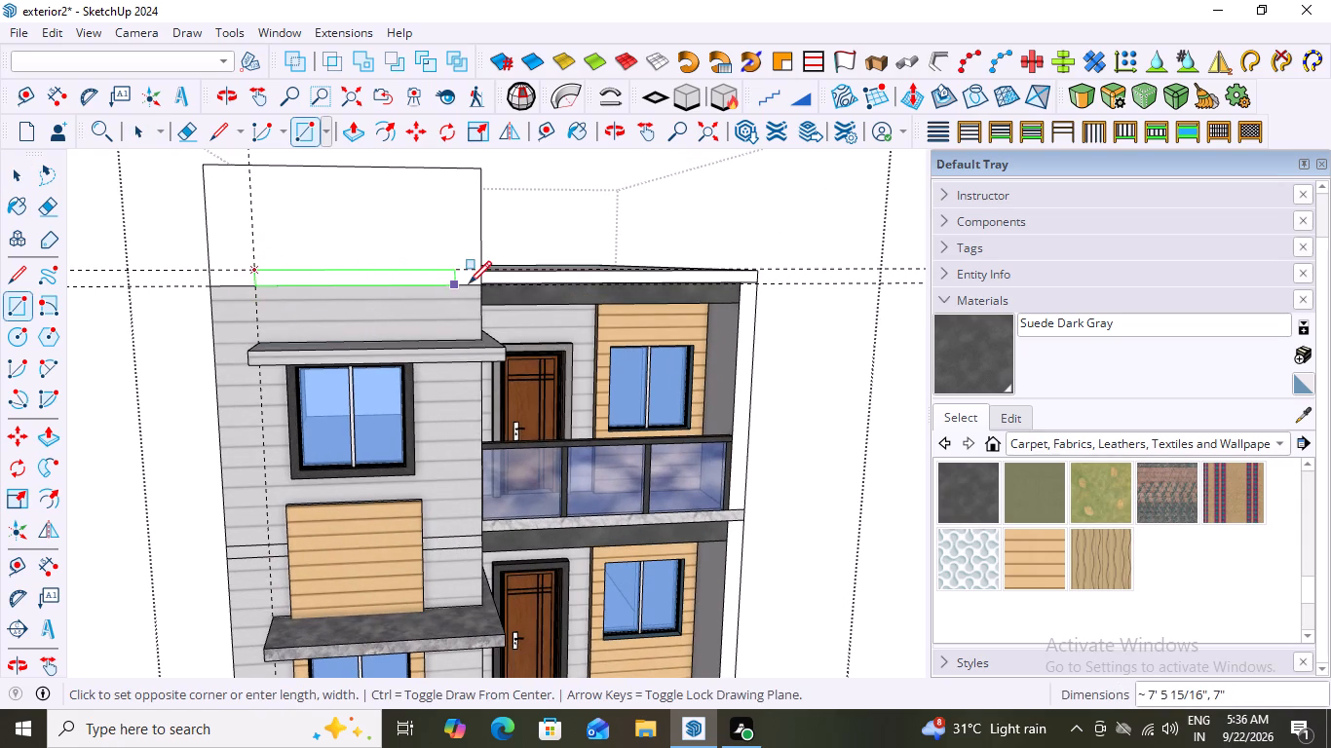
{"action": "scroll", "coordinate": [480, 284], "scroll_direction": "up", "scroll_amount": 6}
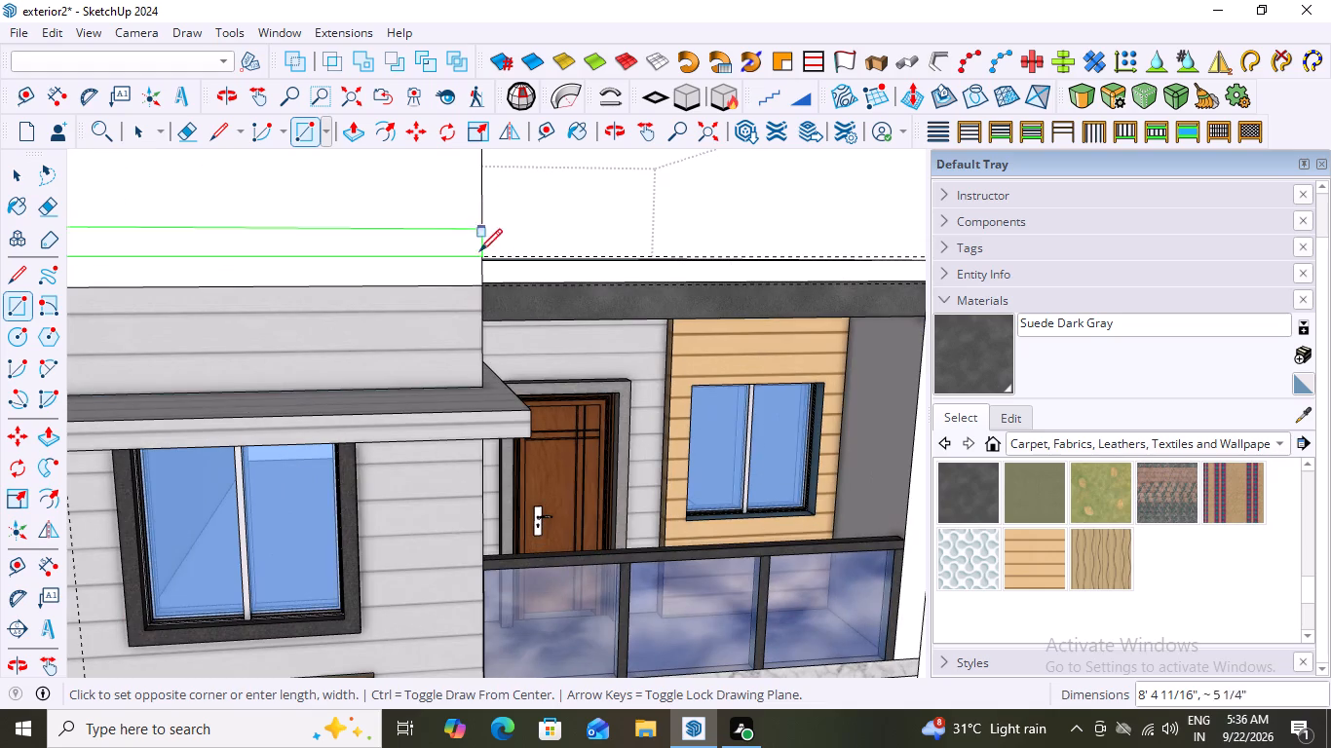
{"action": "left_click", "coordinate": [482, 288]}
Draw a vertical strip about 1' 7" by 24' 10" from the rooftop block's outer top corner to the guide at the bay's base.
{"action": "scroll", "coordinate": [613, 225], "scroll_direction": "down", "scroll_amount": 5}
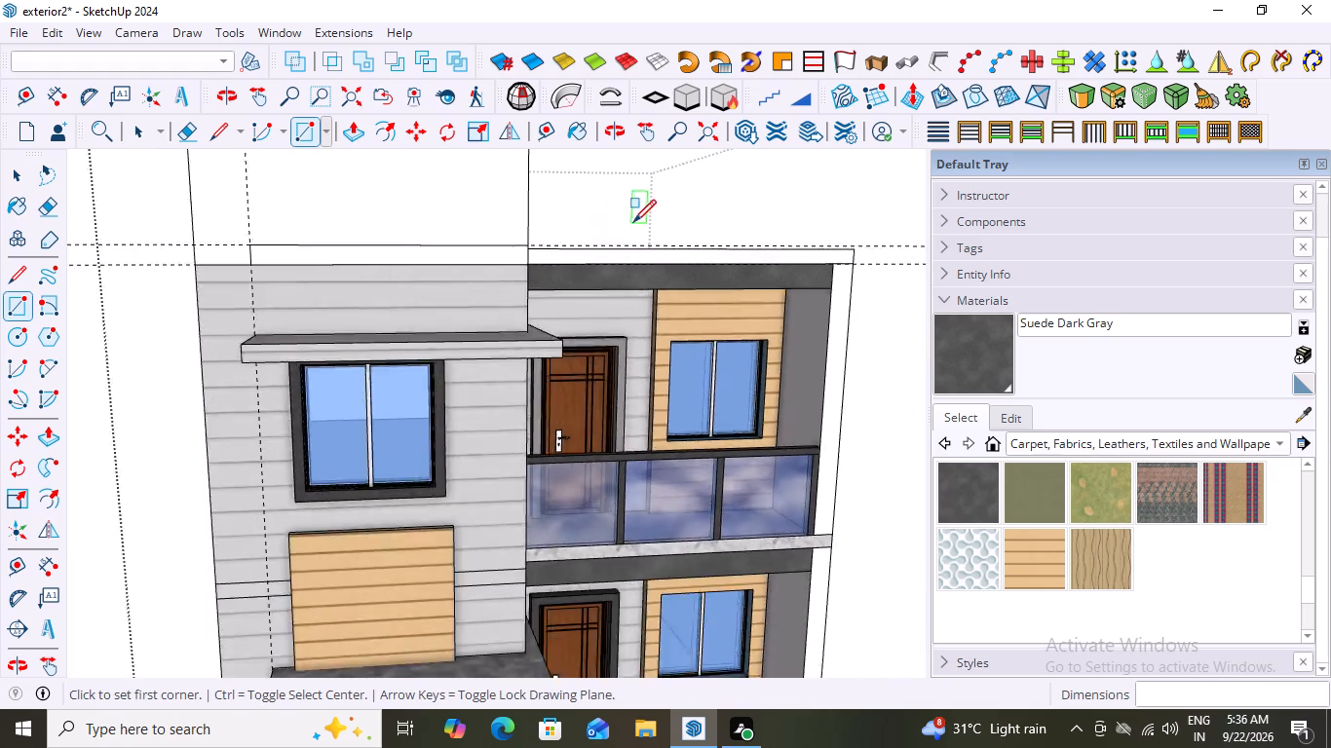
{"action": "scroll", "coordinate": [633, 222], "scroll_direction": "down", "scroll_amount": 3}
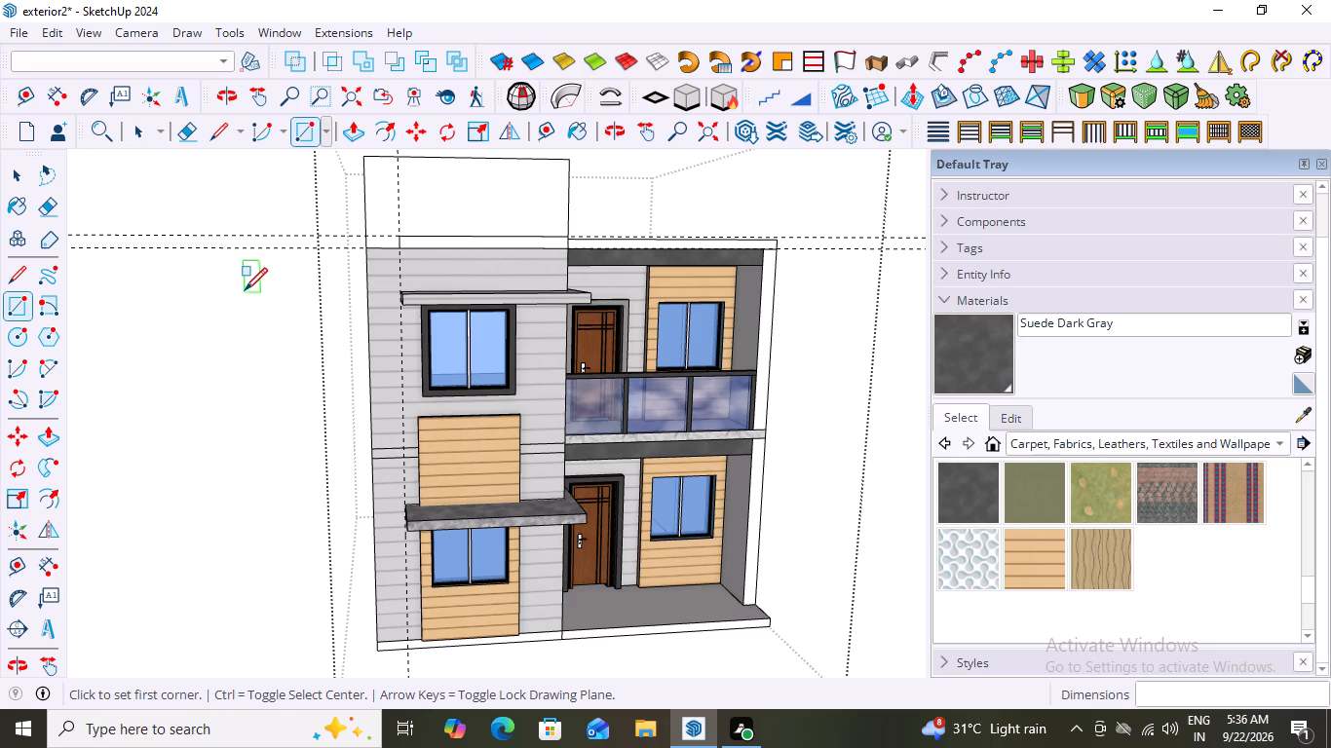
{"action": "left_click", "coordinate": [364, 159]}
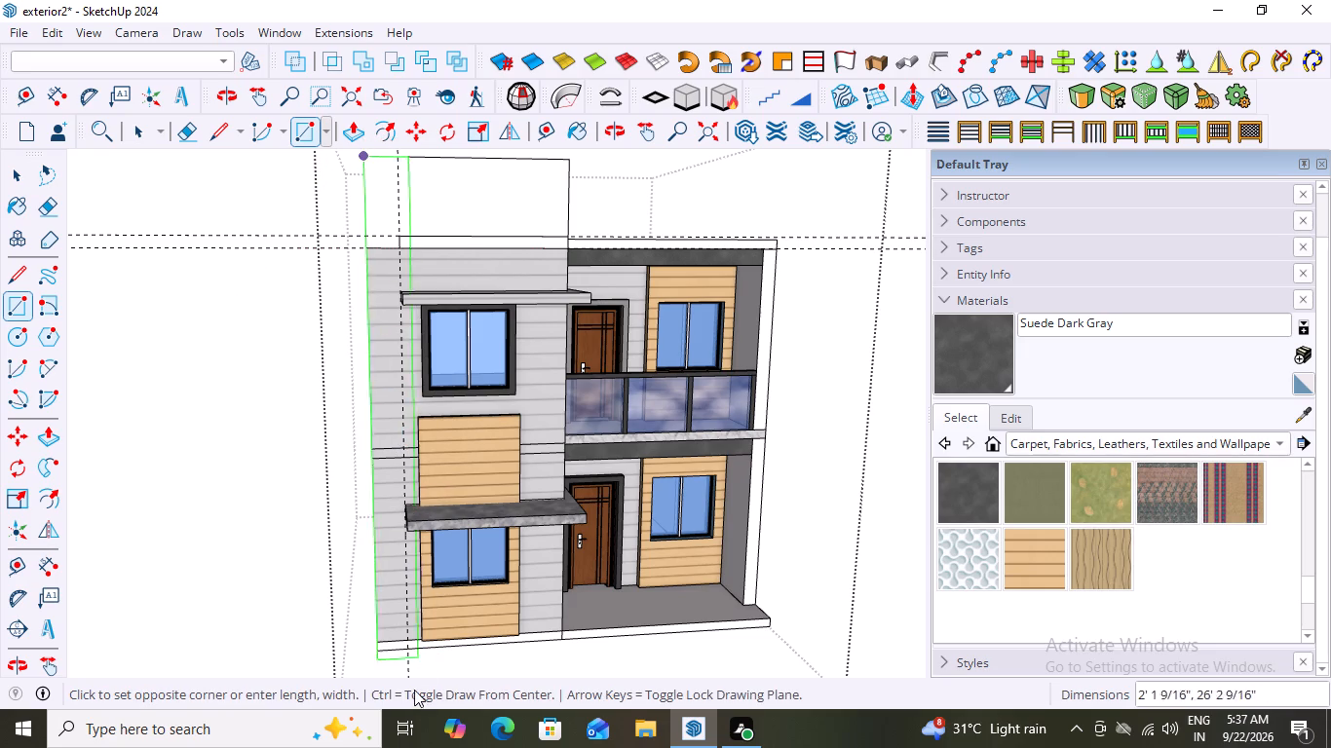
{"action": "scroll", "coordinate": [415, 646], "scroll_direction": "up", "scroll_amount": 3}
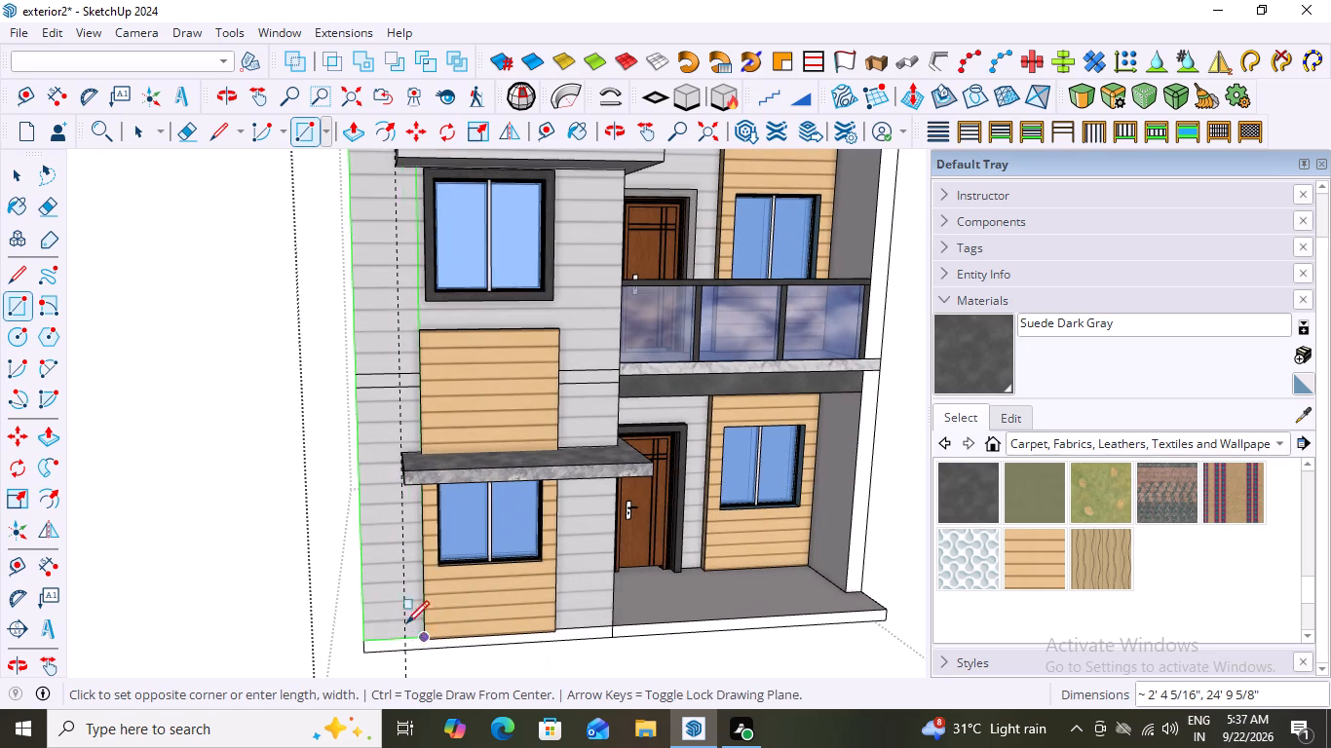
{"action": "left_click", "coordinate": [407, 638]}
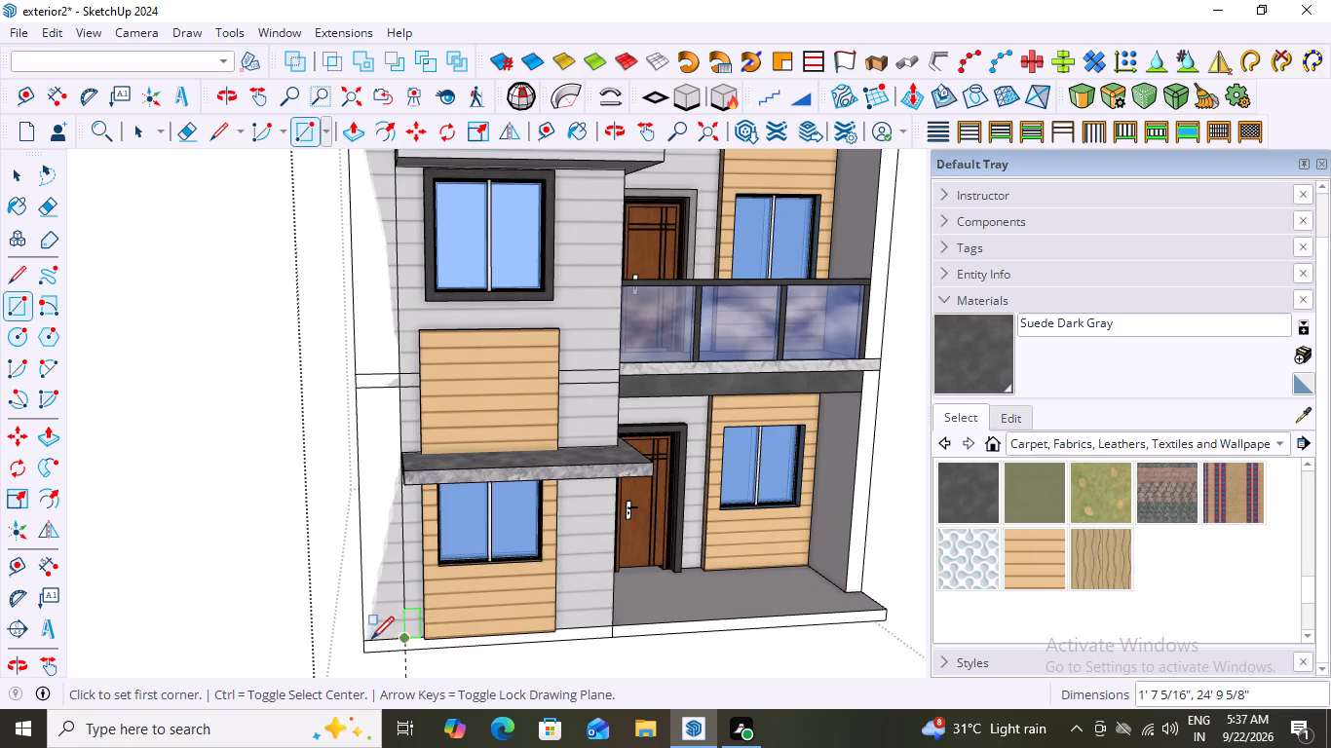
Inside the rooftop block's group, push its top face down about 1' to lower the block.
{"action": "scroll", "coordinate": [244, 606], "scroll_direction": "down", "scroll_amount": 8}
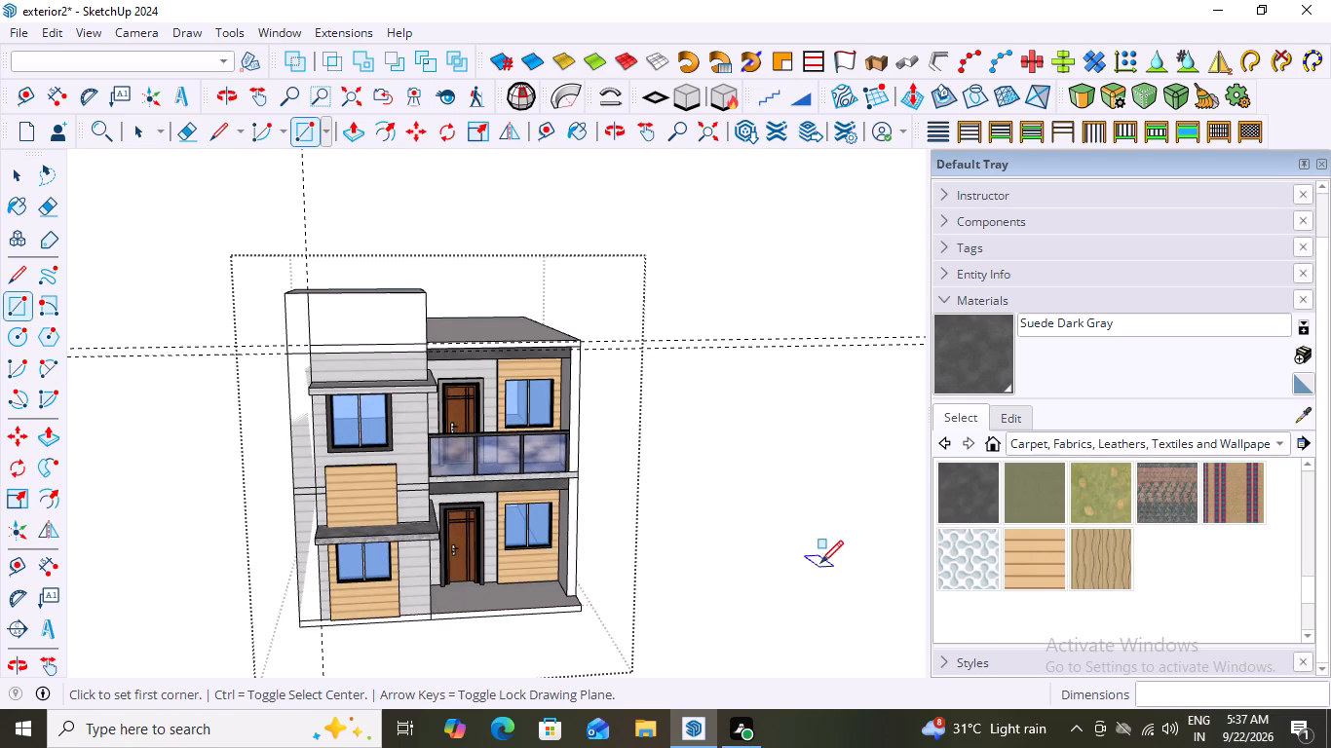
{"action": "key", "text": "space"}
{"action": "middle_click_drag", "start_coordinate": [677, 240], "coordinate": [695, 358]}
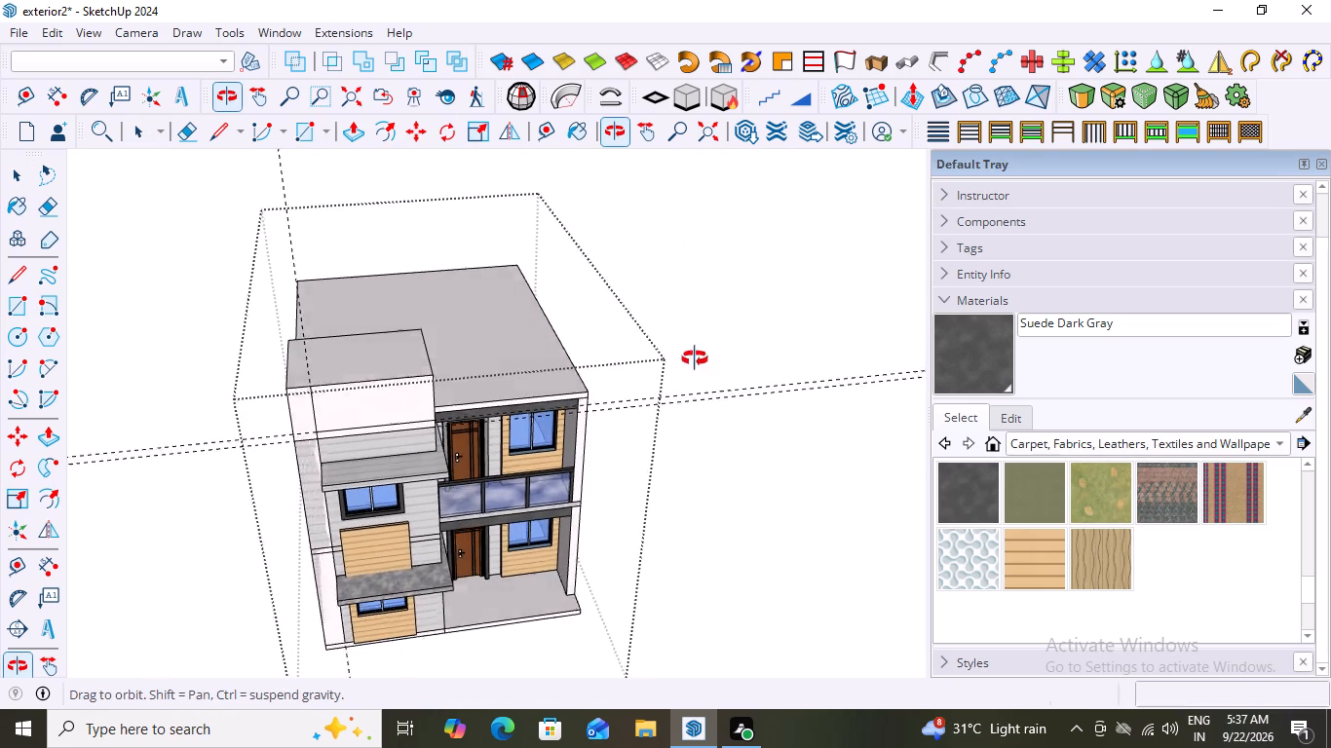
{"action": "middle_click_drag", "start_coordinate": [695, 358], "coordinate": [695, 355]}
{"action": "scroll", "coordinate": [351, 349], "scroll_direction": "up", "scroll_amount": 2}
{"action": "left_click", "coordinate": [358, 345]}
{"action": "double_click", "coordinate": [358, 345]}
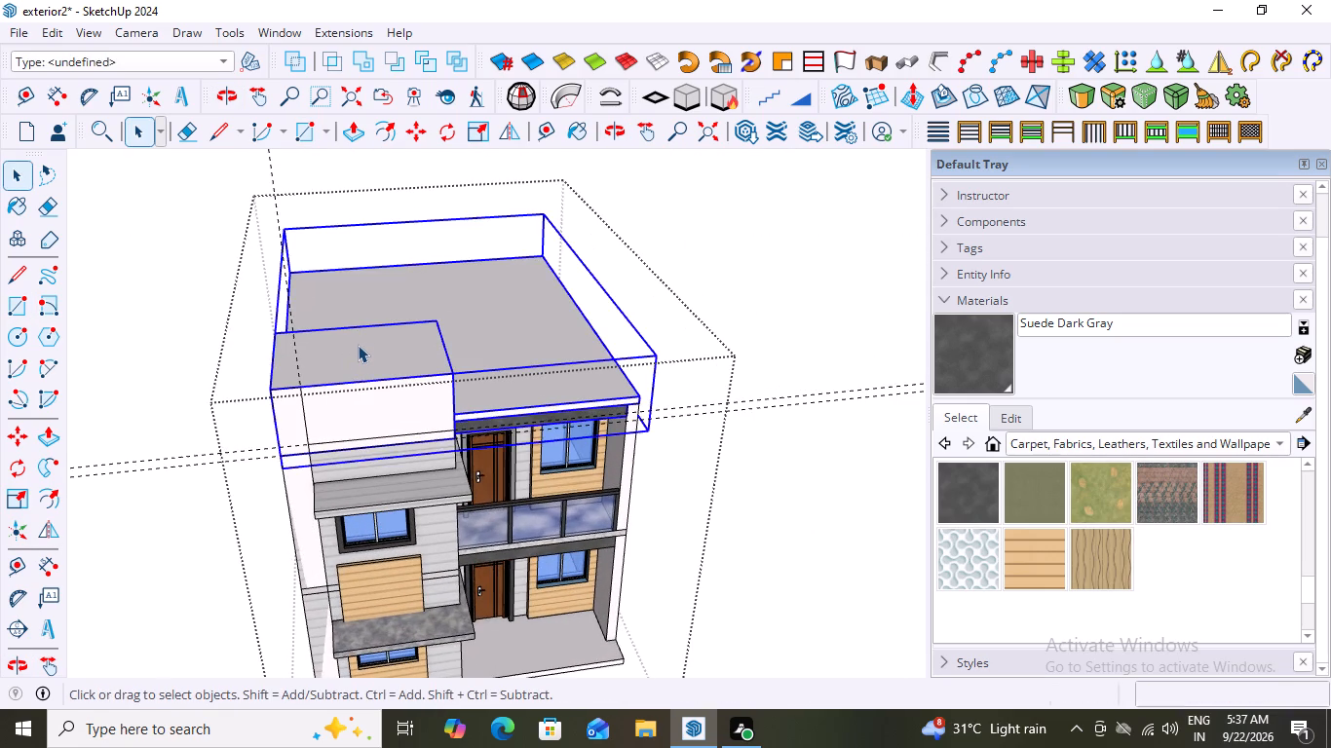
{"action": "left_click", "coordinate": [359, 349]}
{"action": "key", "text": "p"}
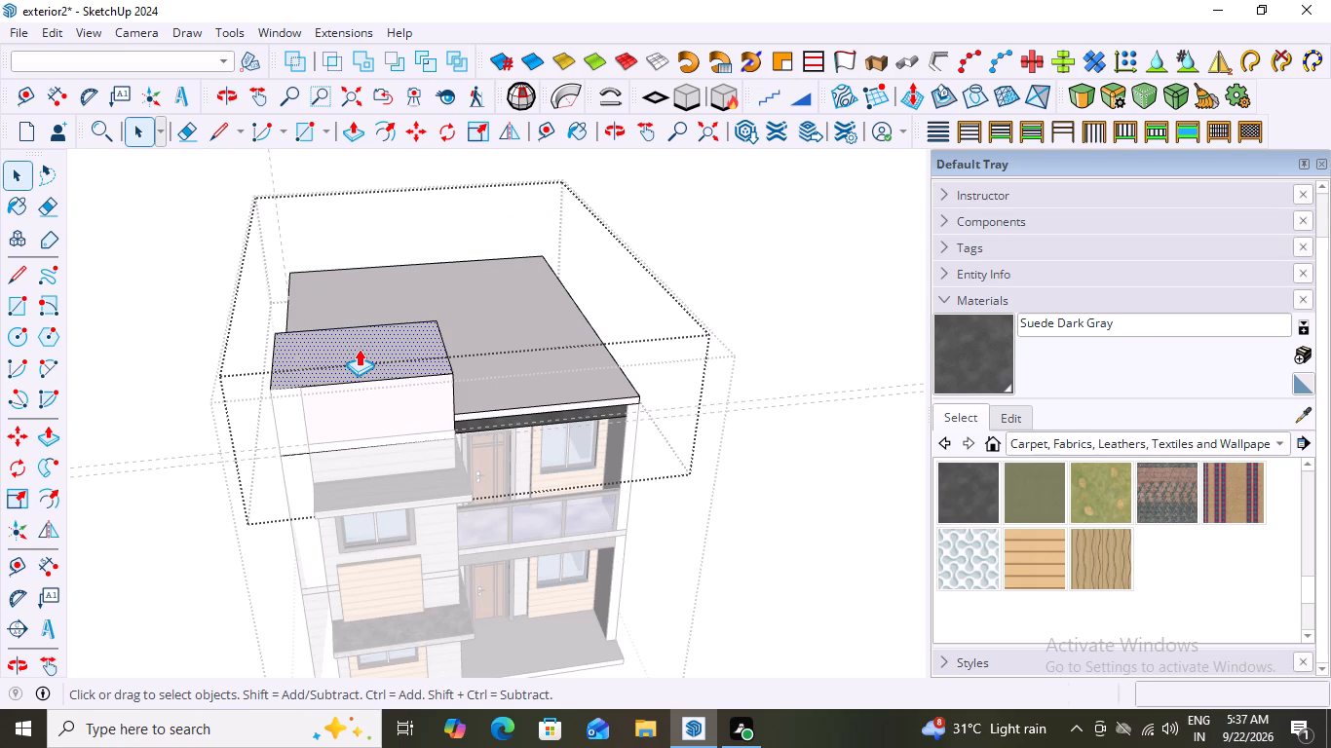
{"action": "left_click", "coordinate": [359, 349]}
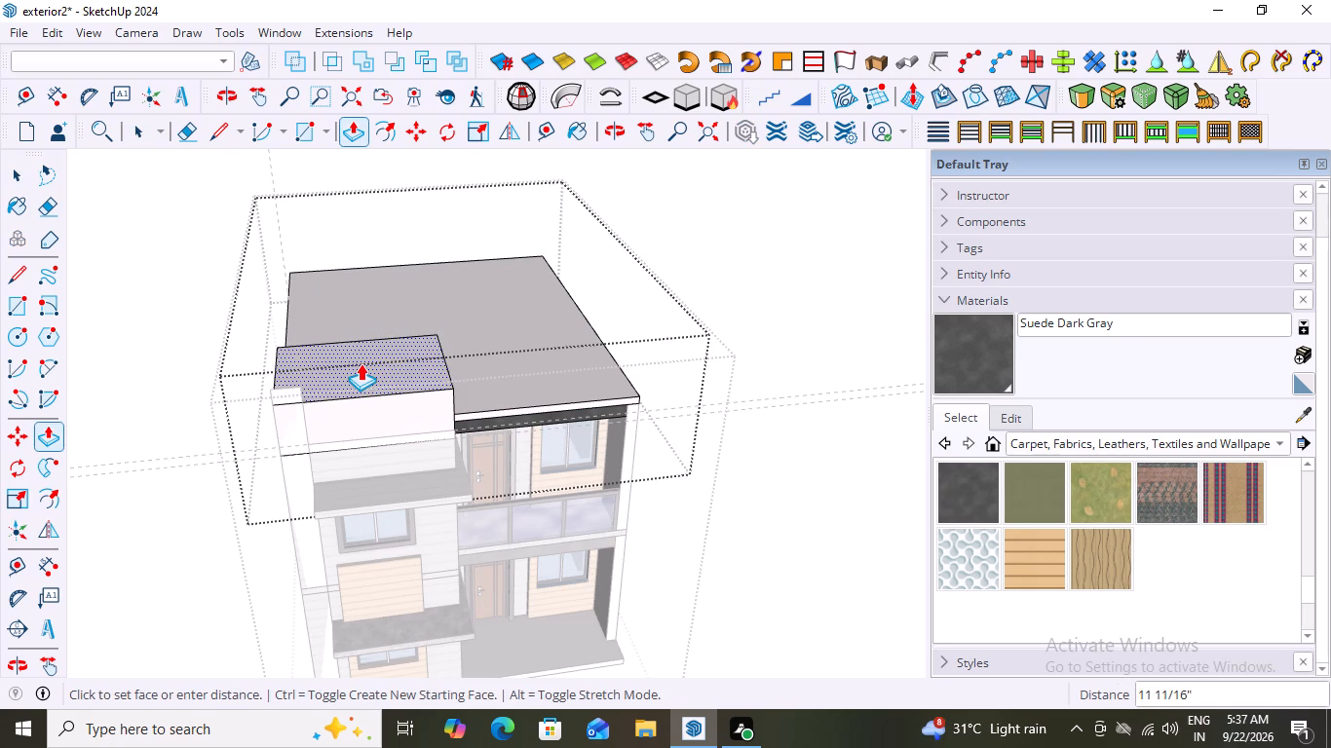
{"action": "left_click", "coordinate": [361, 363]}
{"action": "key", "text": "space"}
{"action": "left_click", "coordinate": [754, 298]}
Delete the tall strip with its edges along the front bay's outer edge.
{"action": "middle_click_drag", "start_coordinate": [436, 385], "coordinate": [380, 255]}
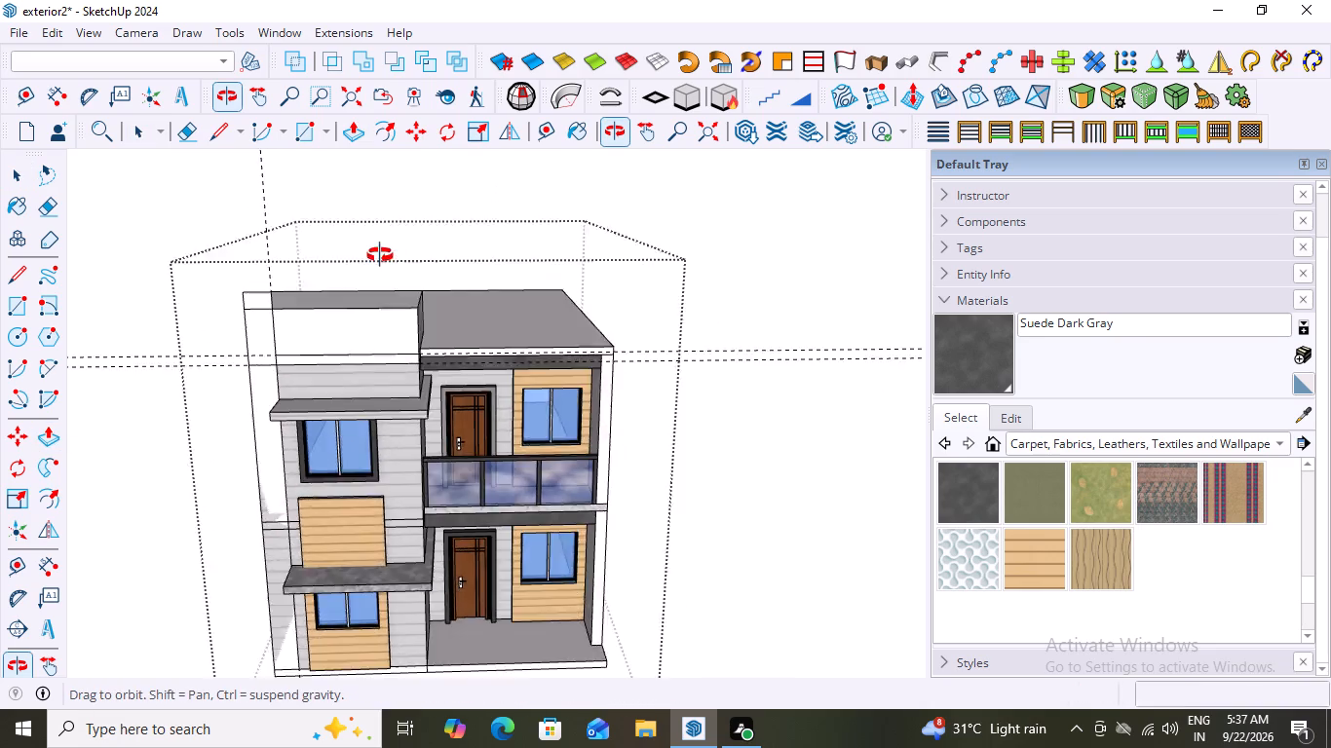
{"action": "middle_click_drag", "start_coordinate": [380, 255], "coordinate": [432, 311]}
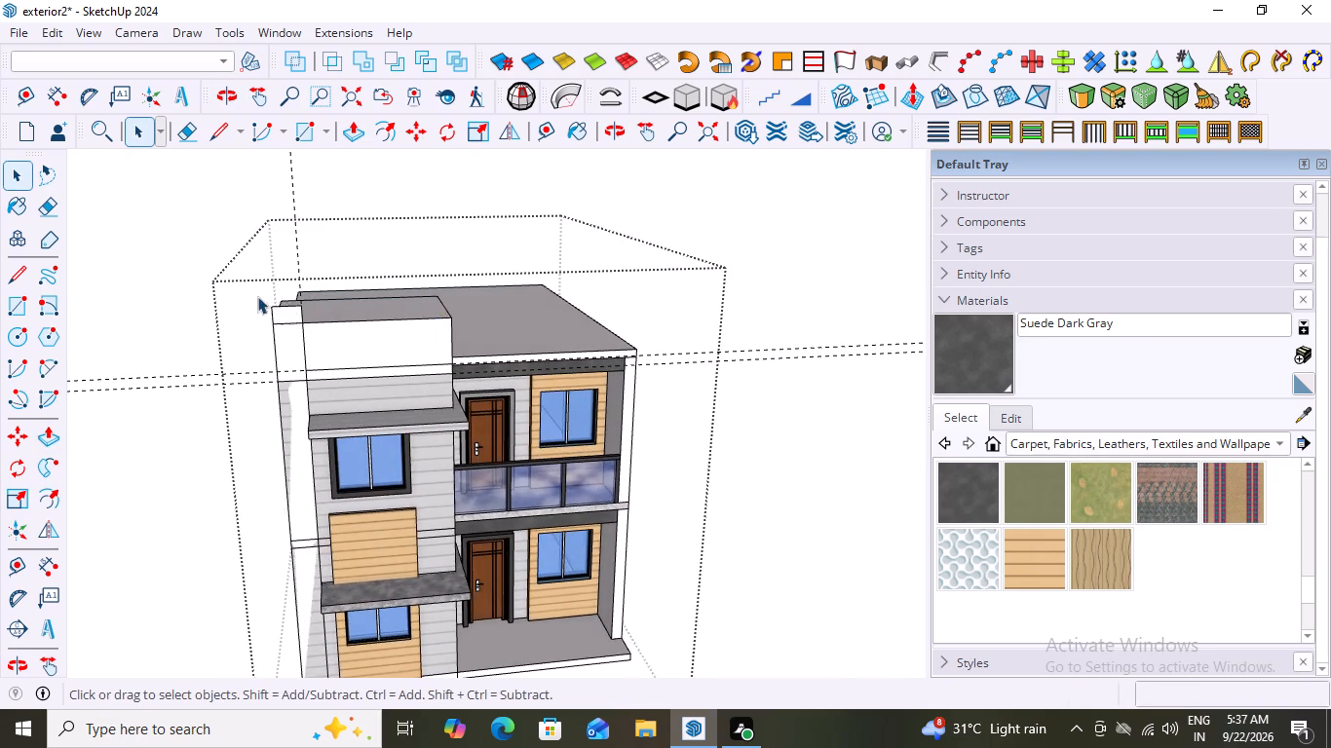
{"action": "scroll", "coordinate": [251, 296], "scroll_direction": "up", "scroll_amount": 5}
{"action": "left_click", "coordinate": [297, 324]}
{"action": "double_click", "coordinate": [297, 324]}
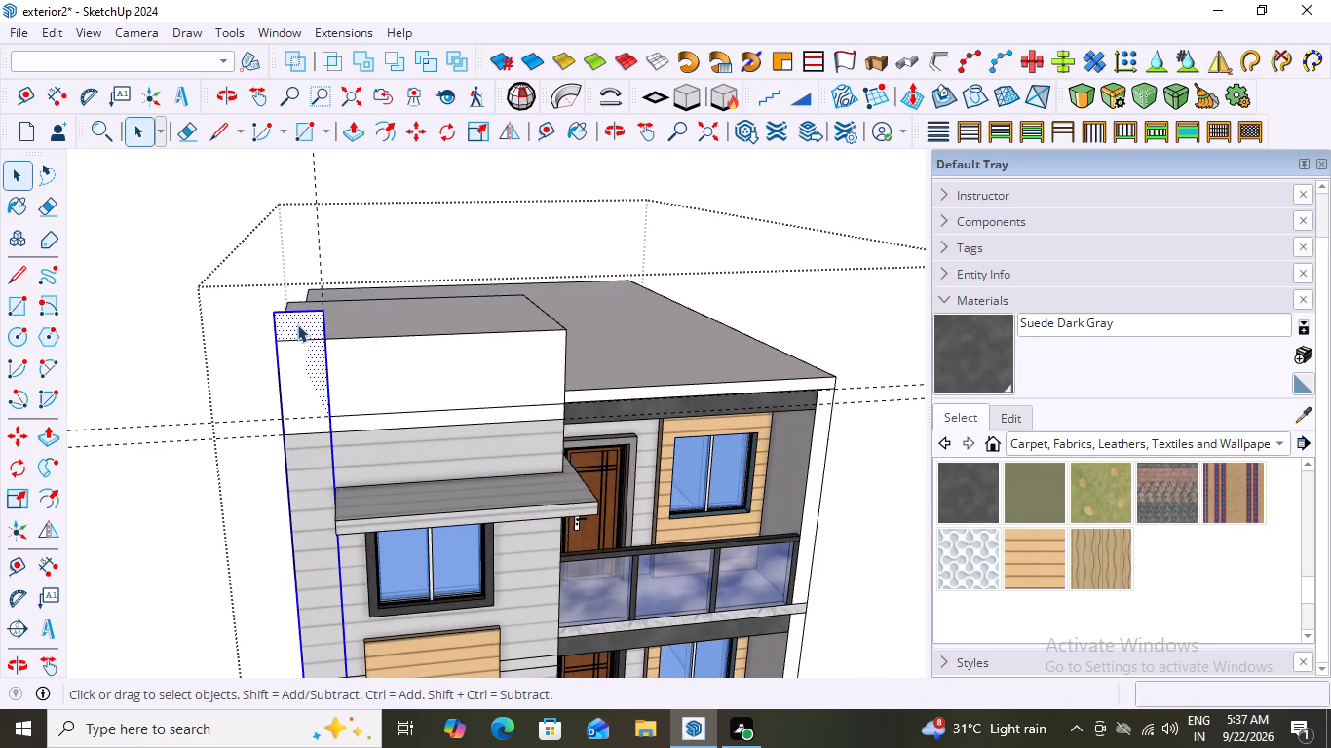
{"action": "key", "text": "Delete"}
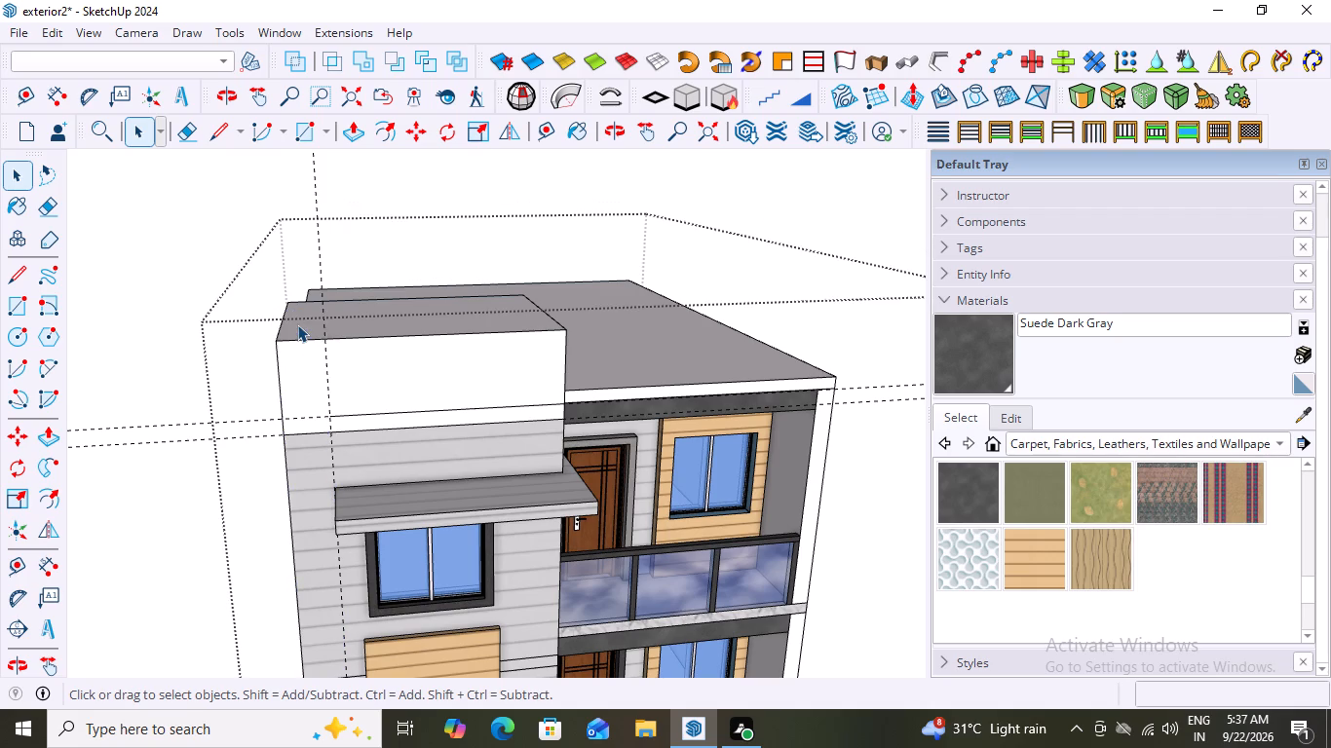
Draw a vertical strip about 1' 7" by 23' 10" from the lowered block's outer top corner to the guide at the bay's base.
{"action": "scroll", "coordinate": [297, 324], "scroll_direction": "down", "scroll_amount": 1}
{"action": "middle_click_drag", "start_coordinate": [243, 371], "coordinate": [211, 312]}
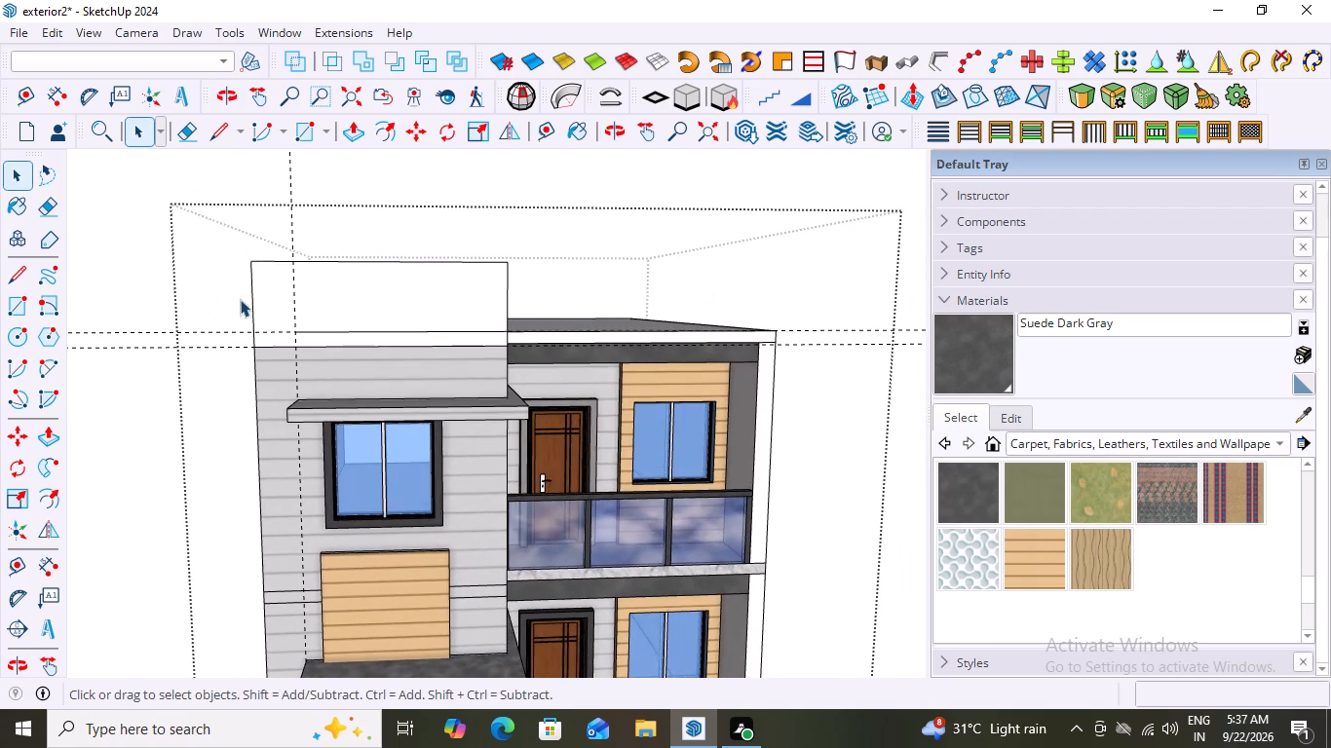
{"action": "scroll", "coordinate": [277, 248], "scroll_direction": "up", "scroll_amount": 2}
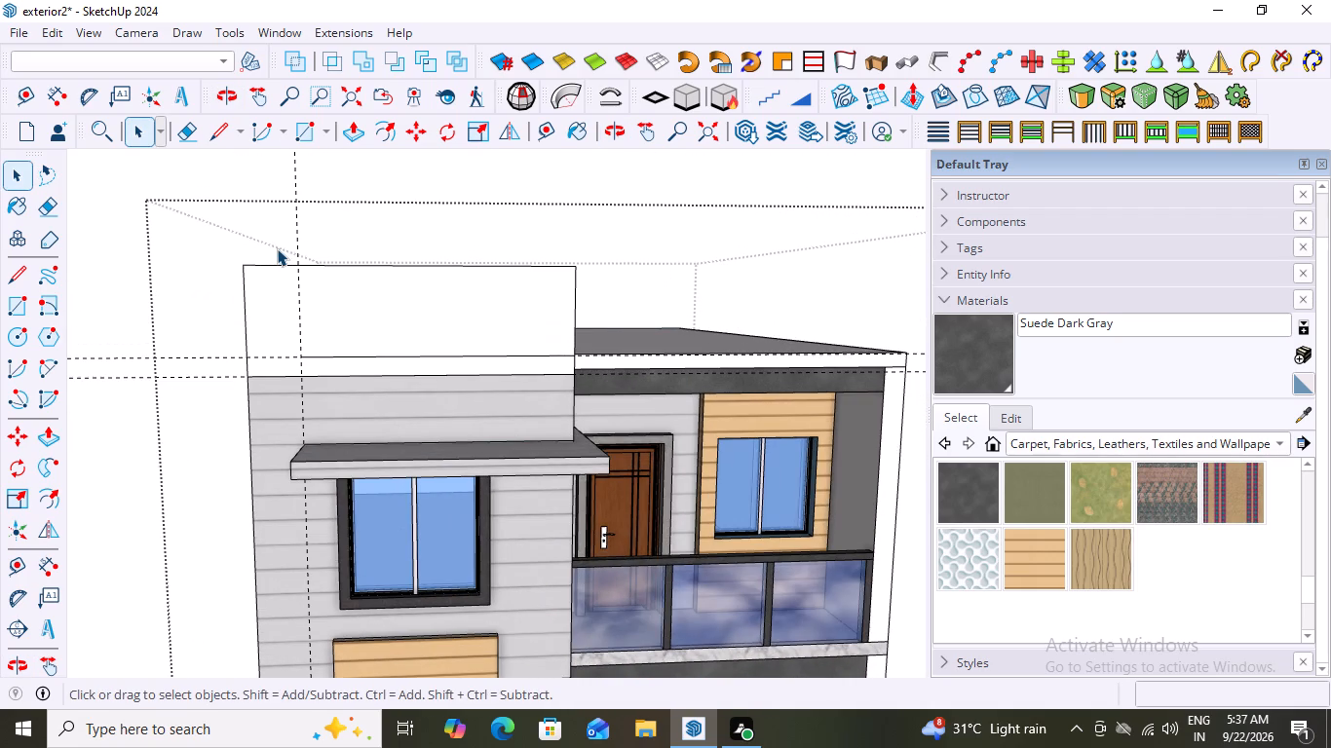
{"action": "key", "text": "r"}
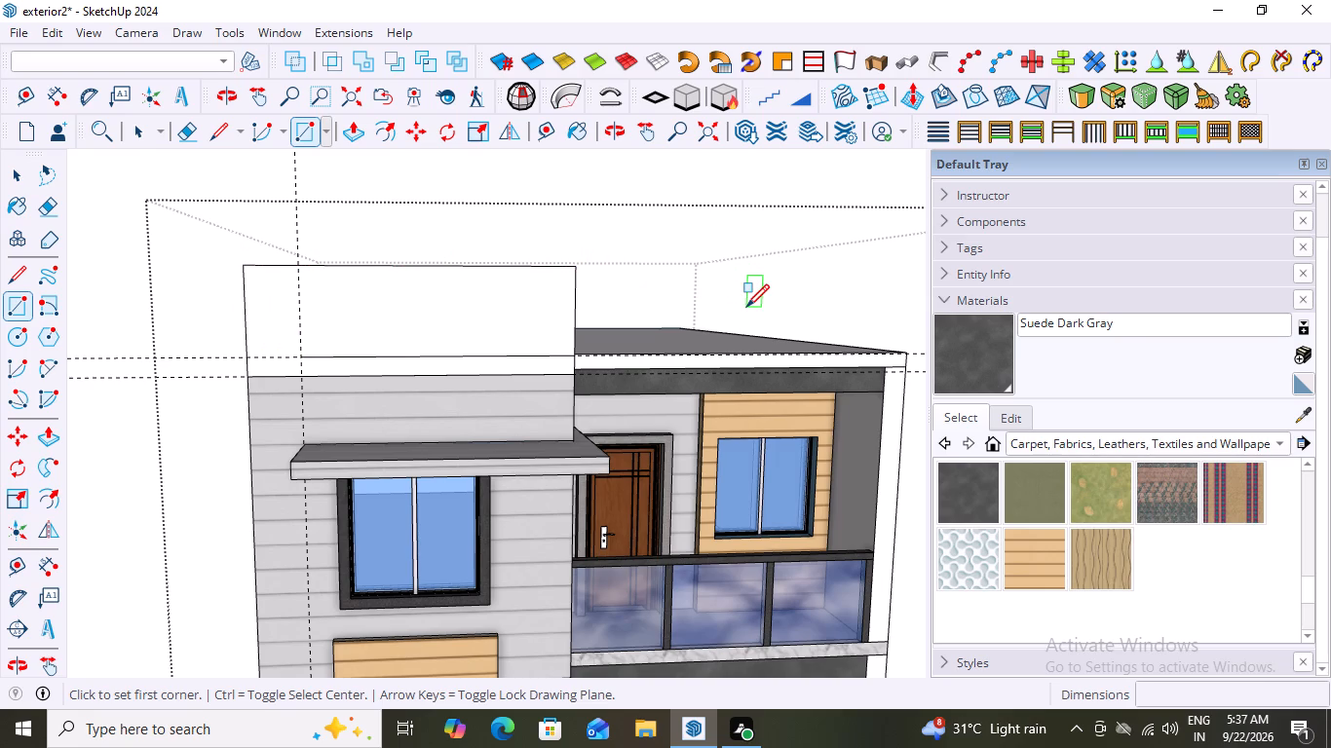
{"action": "scroll", "coordinate": [294, 287], "scroll_direction": "down", "scroll_amount": 3}
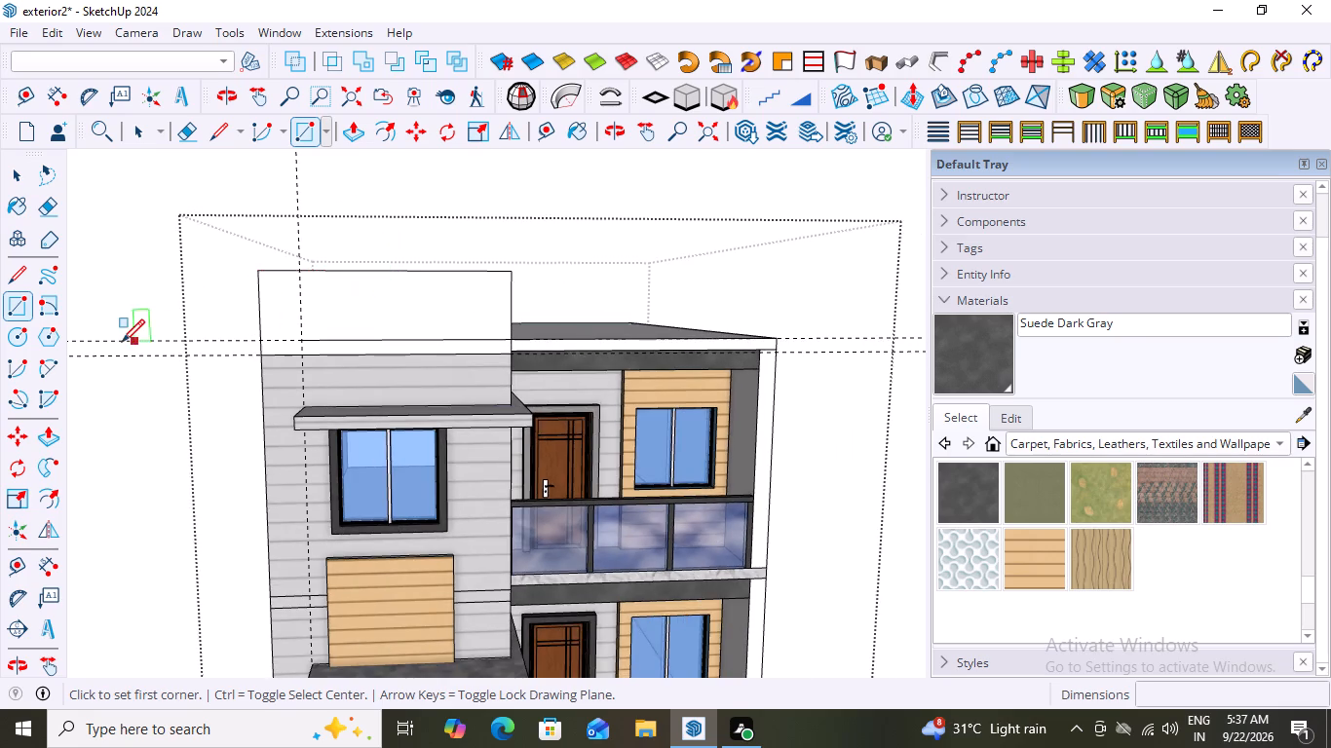
{"action": "scroll", "coordinate": [122, 342], "scroll_direction": "up", "scroll_amount": 2}
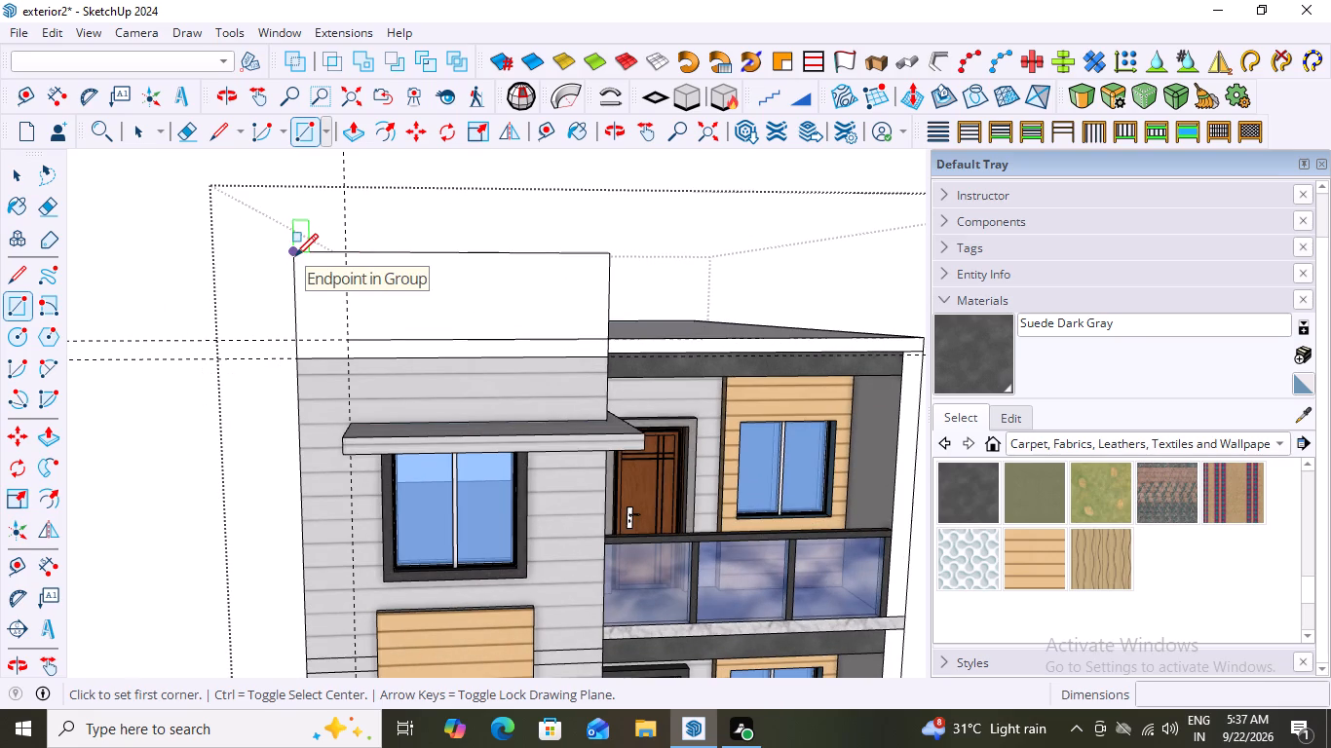
{"action": "left_click", "coordinate": [294, 251]}
{"action": "scroll", "coordinate": [339, 432], "scroll_direction": "down", "scroll_amount": 3}
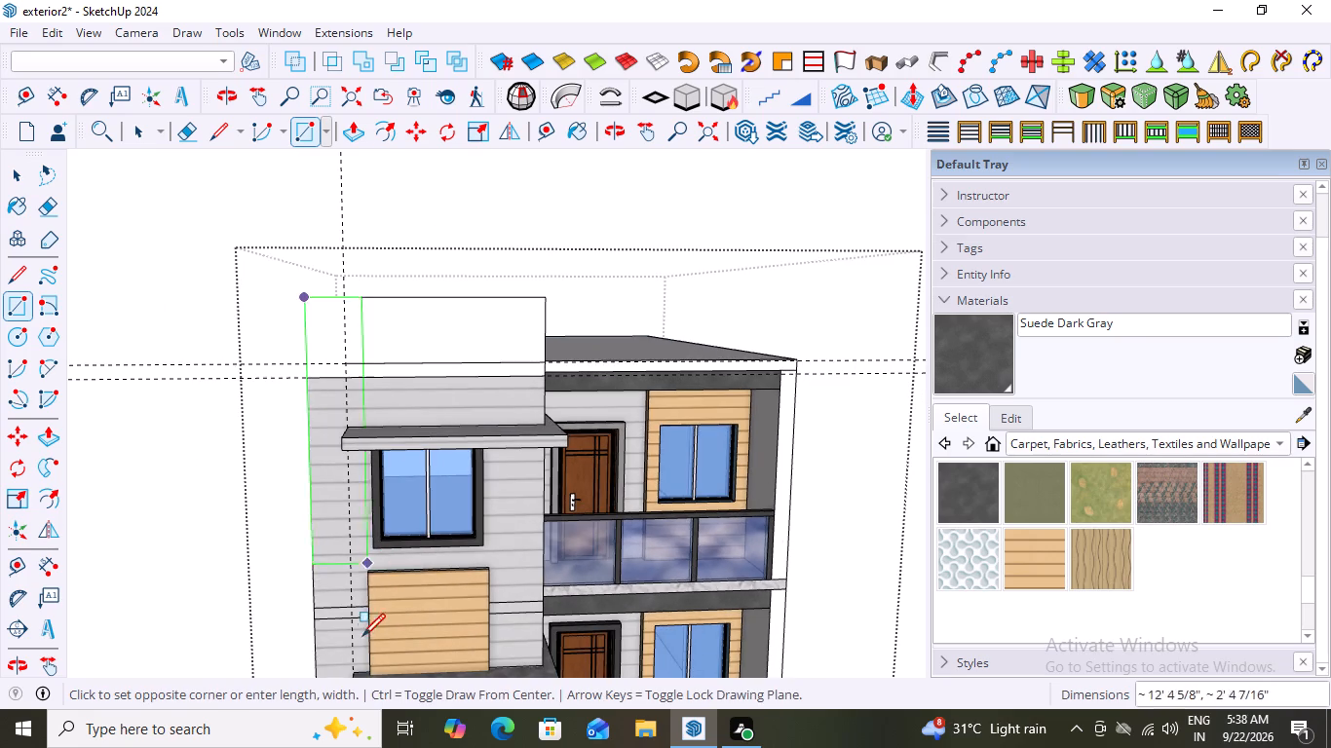
{"action": "scroll", "coordinate": [351, 578], "scroll_direction": "down", "scroll_amount": 14}
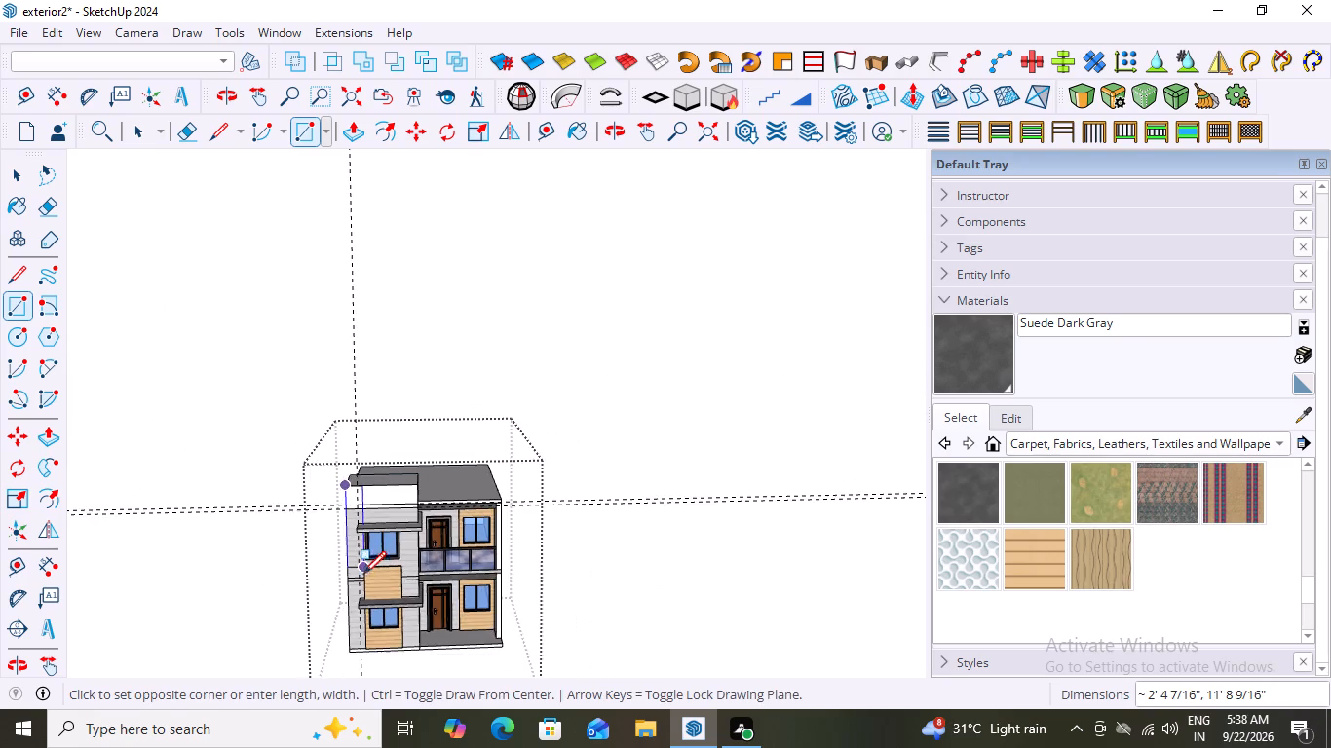
{"action": "scroll", "coordinate": [363, 574], "scroll_direction": "down", "scroll_amount": 1}
{"action": "scroll", "coordinate": [341, 656], "scroll_direction": "up", "scroll_amount": 17}
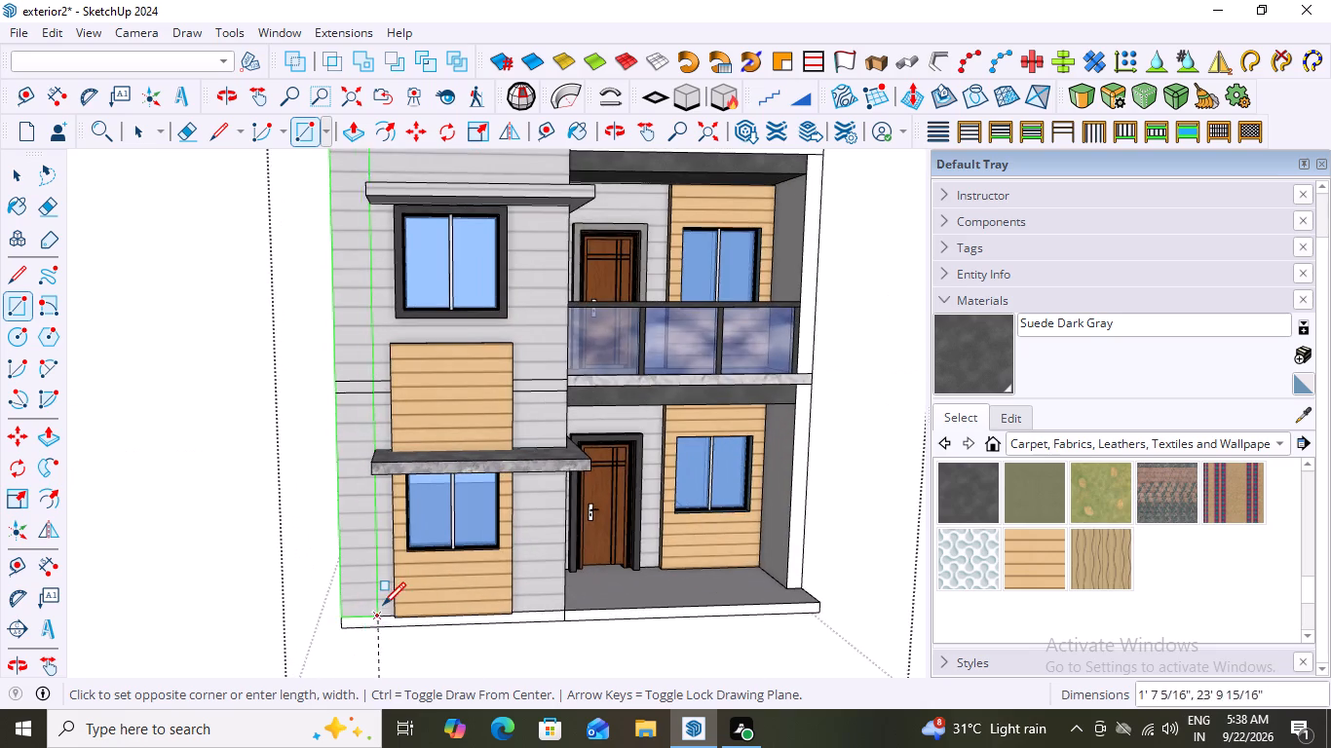
{"action": "scroll", "coordinate": [383, 605], "scroll_direction": "up", "scroll_amount": 10}
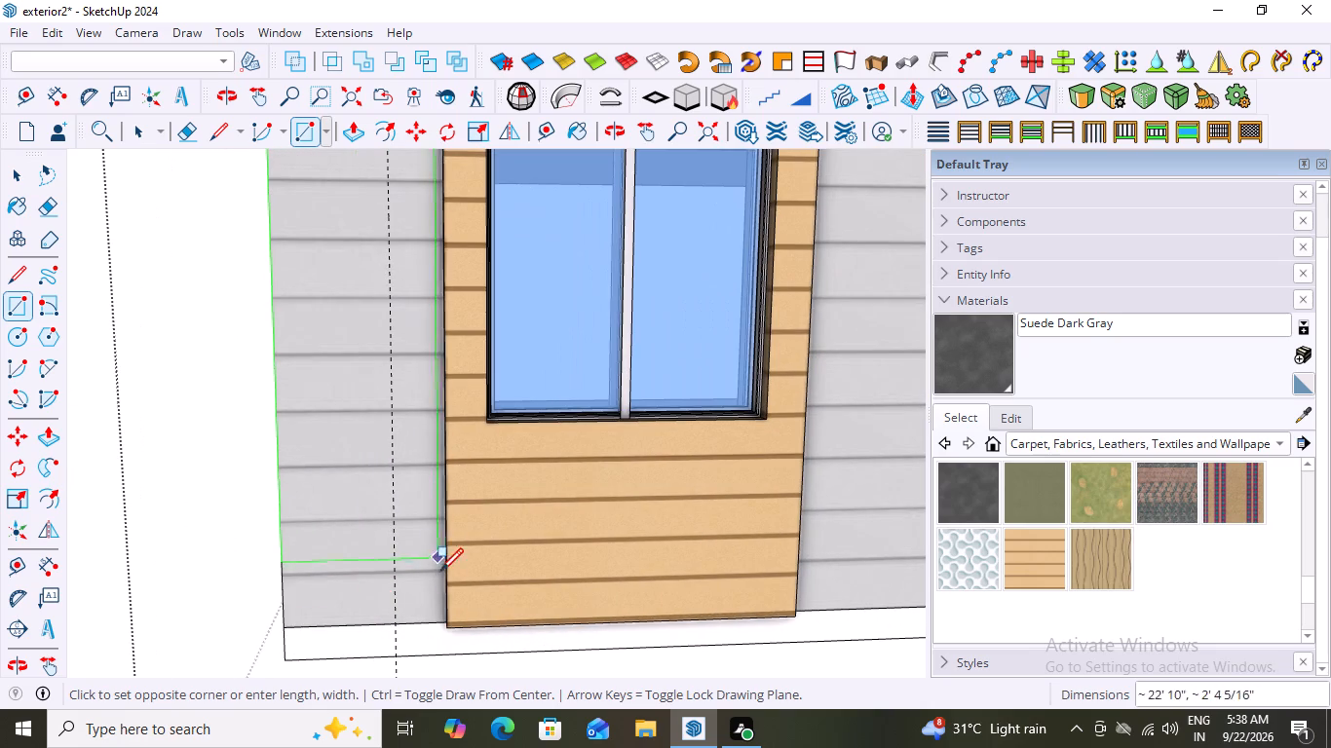
{"action": "left_click", "coordinate": [394, 626]}
Draw a rectangle about 8' 5" by 2' 6" on the rooftop block's front, from the guide at its top edge to just above the 7" band.
{"action": "scroll", "coordinate": [251, 612], "scroll_direction": "down", "scroll_amount": 17}
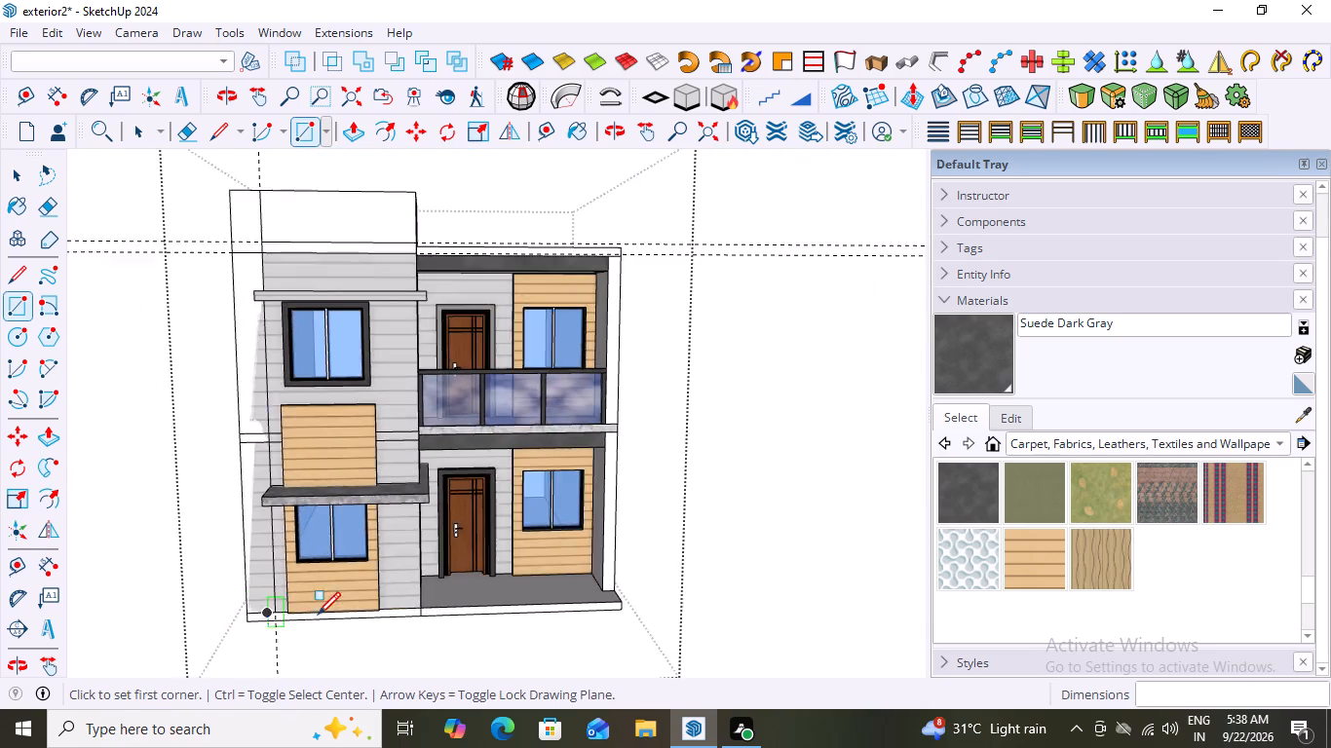
{"action": "scroll", "coordinate": [318, 615], "scroll_direction": "down", "scroll_amount": 3}
{"action": "scroll", "coordinate": [269, 313], "scroll_direction": "up", "scroll_amount": 7}
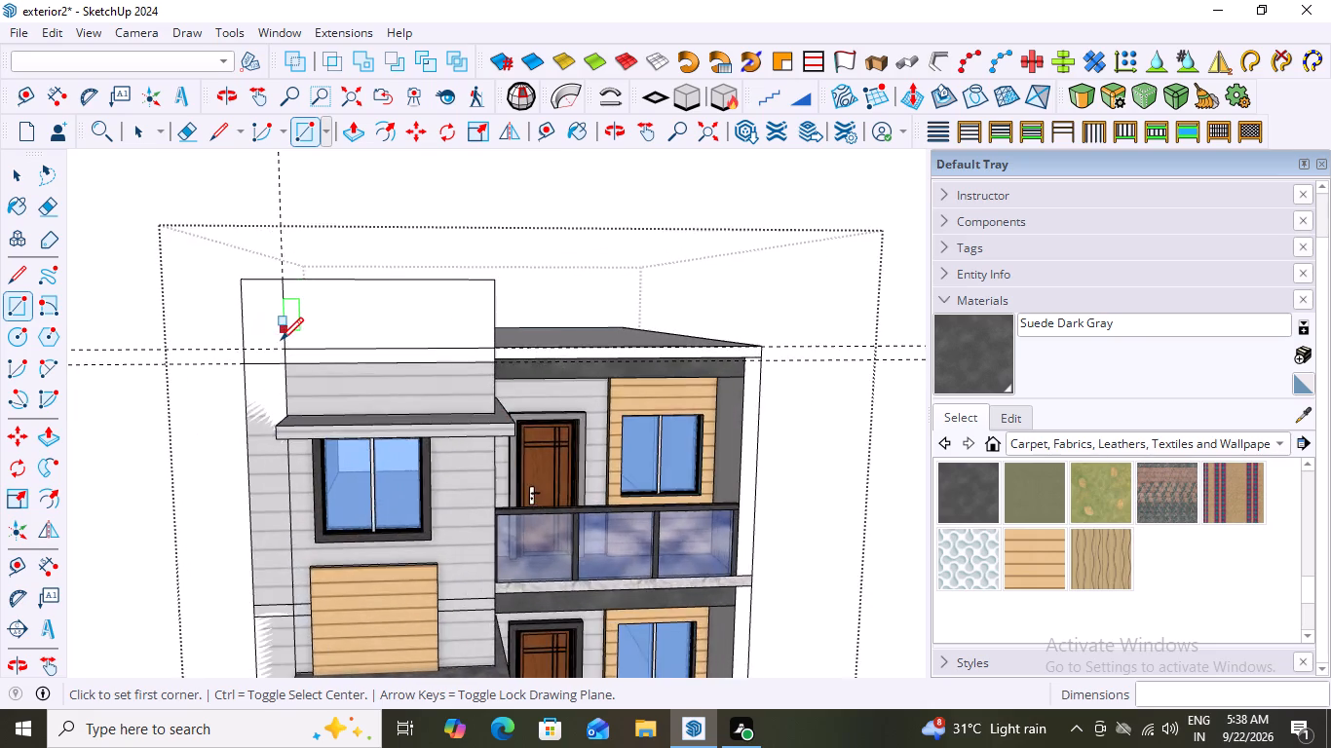
{"action": "scroll", "coordinate": [281, 340], "scroll_direction": "up", "scroll_amount": 2}
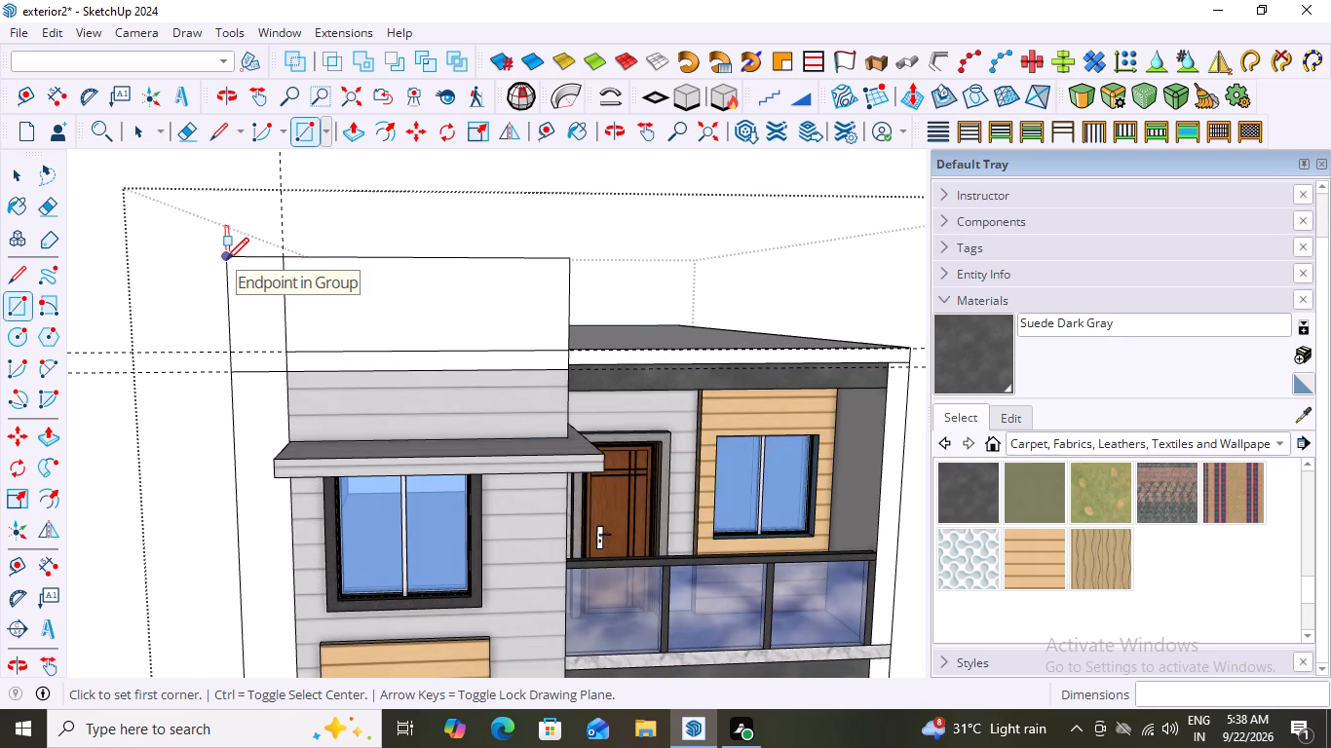
{"action": "left_click", "coordinate": [281, 261]}
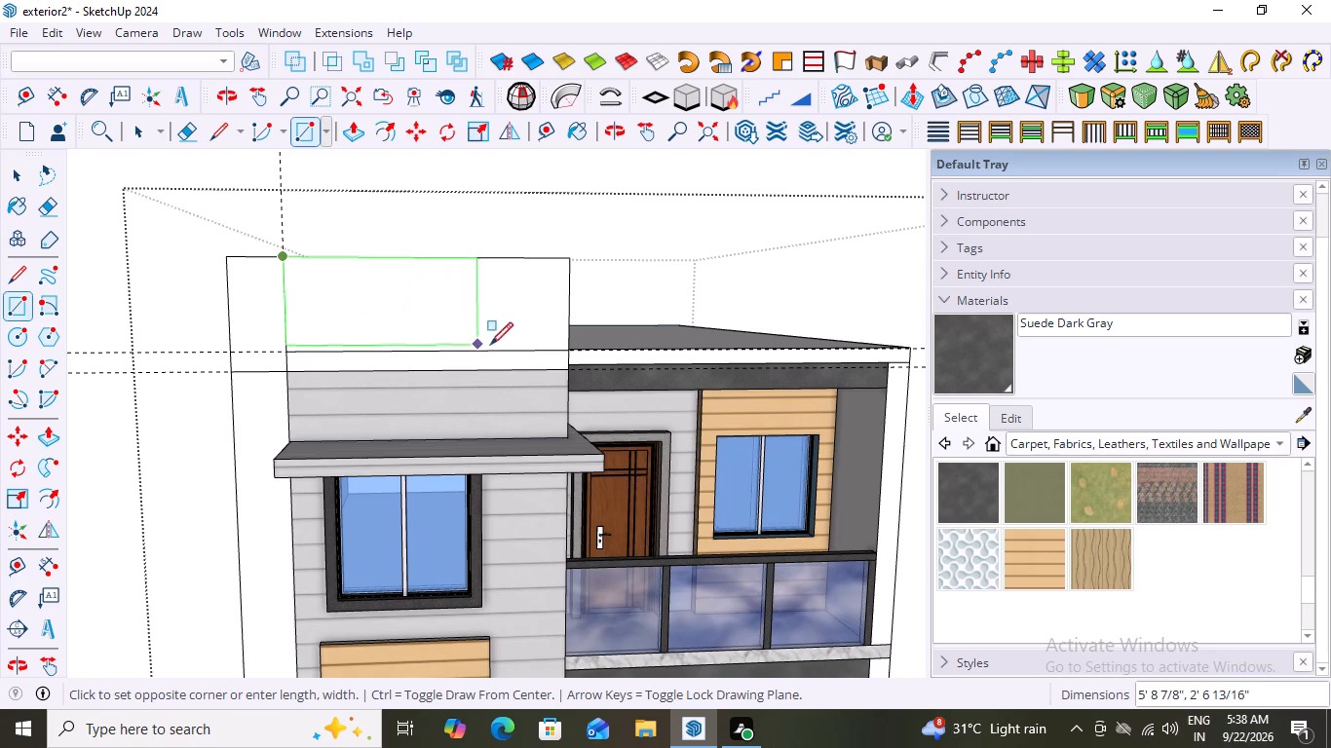
{"action": "left_click", "coordinate": [567, 343]}
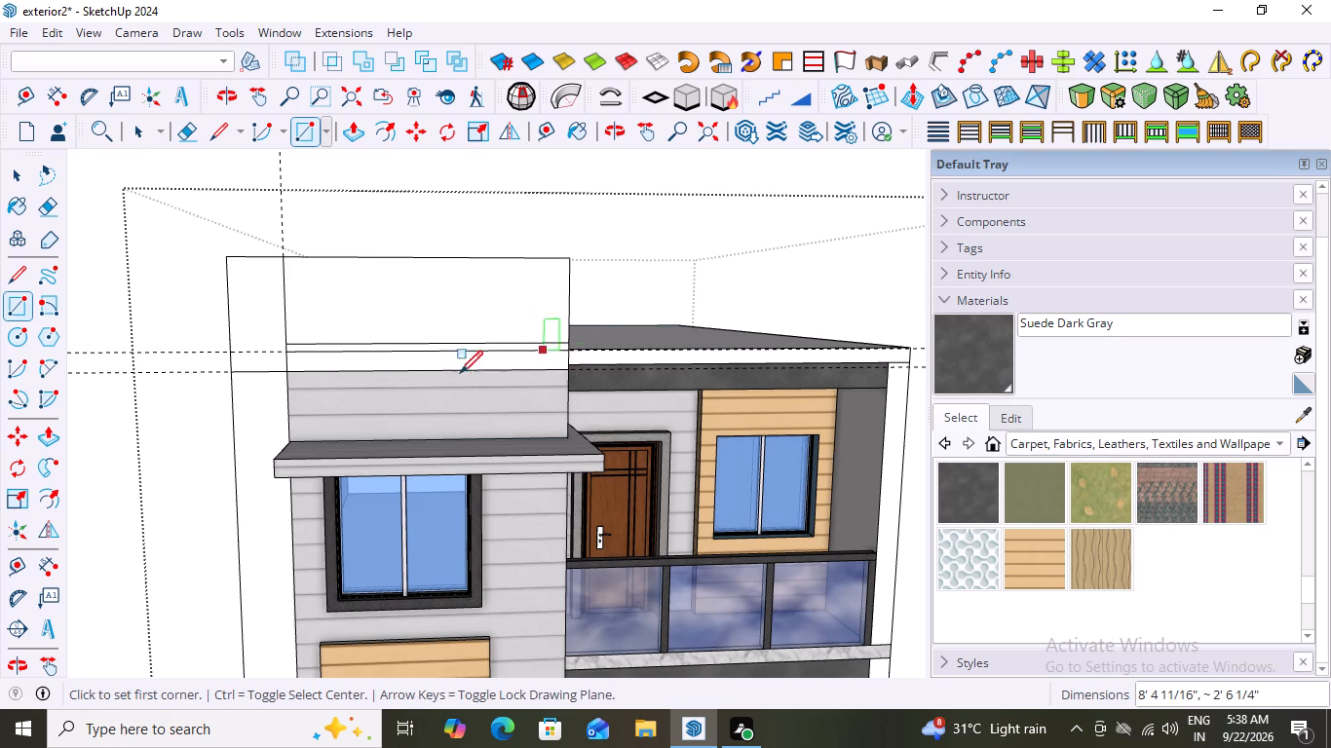
{"action": "key", "text": "space"}
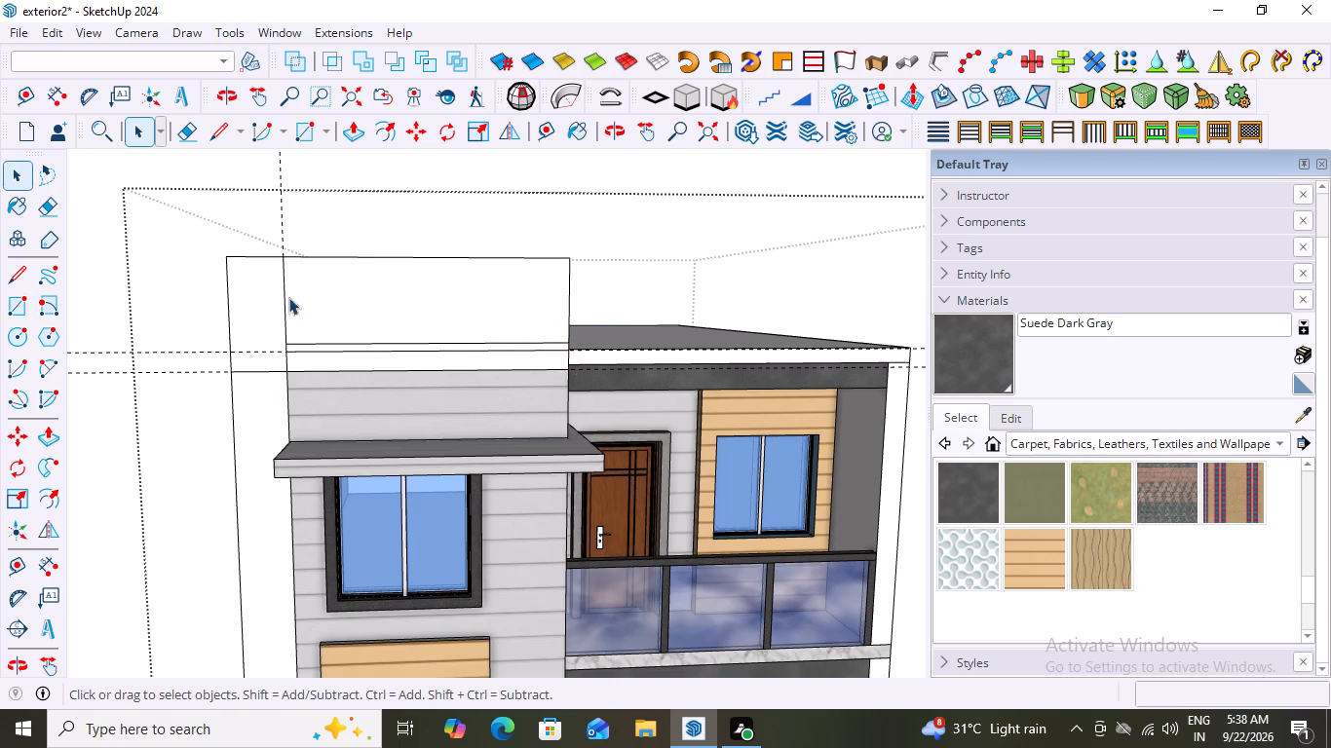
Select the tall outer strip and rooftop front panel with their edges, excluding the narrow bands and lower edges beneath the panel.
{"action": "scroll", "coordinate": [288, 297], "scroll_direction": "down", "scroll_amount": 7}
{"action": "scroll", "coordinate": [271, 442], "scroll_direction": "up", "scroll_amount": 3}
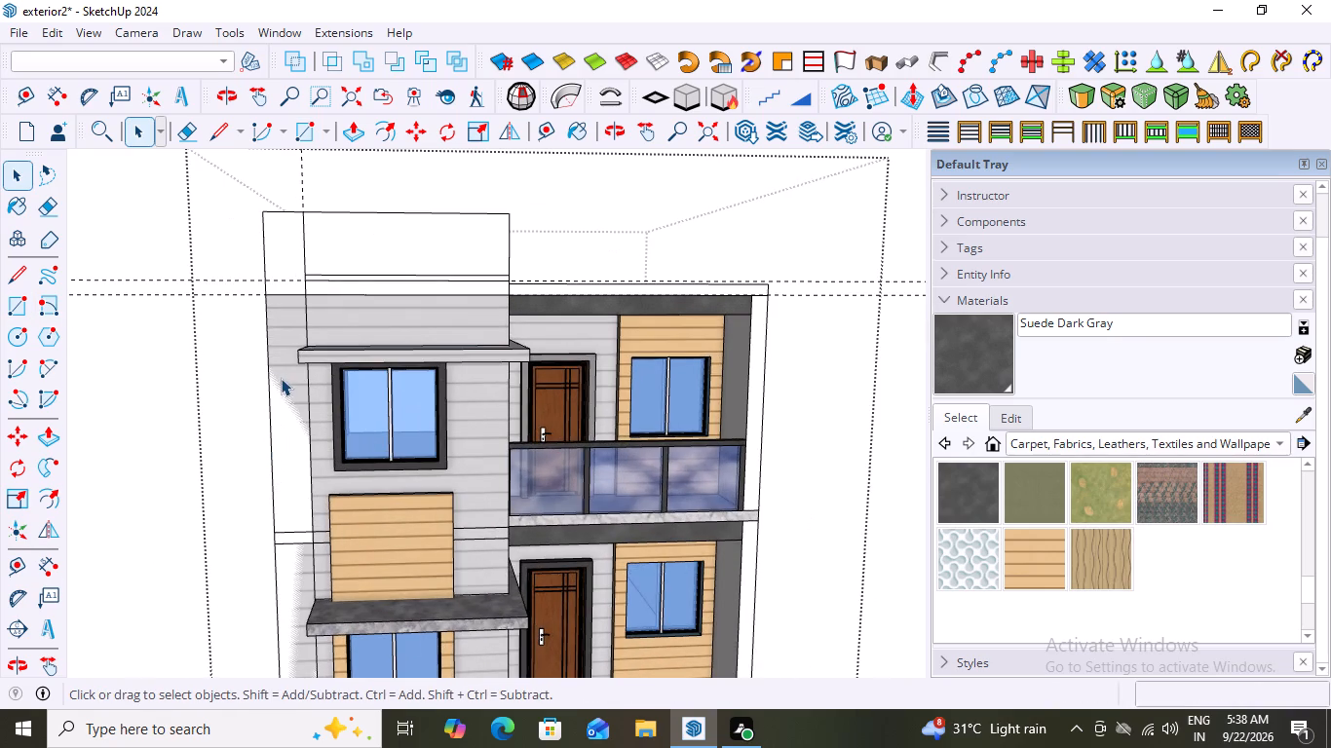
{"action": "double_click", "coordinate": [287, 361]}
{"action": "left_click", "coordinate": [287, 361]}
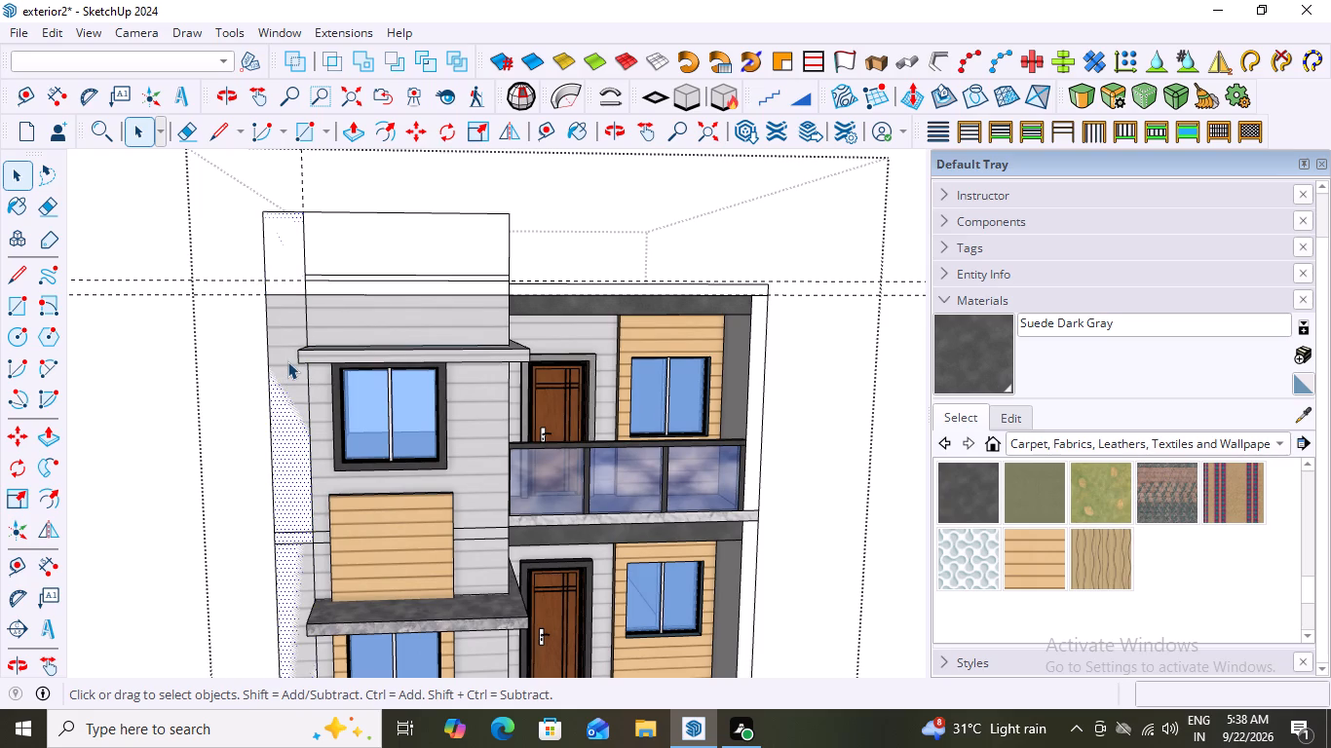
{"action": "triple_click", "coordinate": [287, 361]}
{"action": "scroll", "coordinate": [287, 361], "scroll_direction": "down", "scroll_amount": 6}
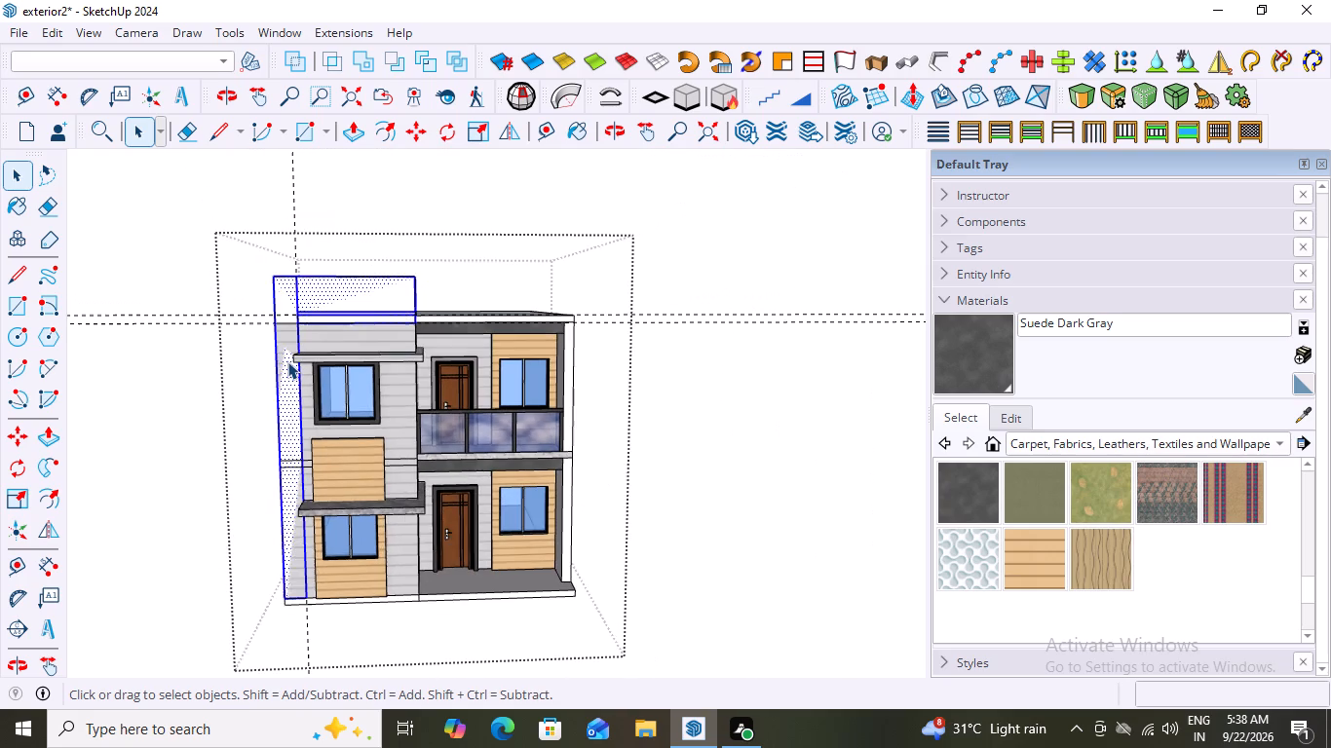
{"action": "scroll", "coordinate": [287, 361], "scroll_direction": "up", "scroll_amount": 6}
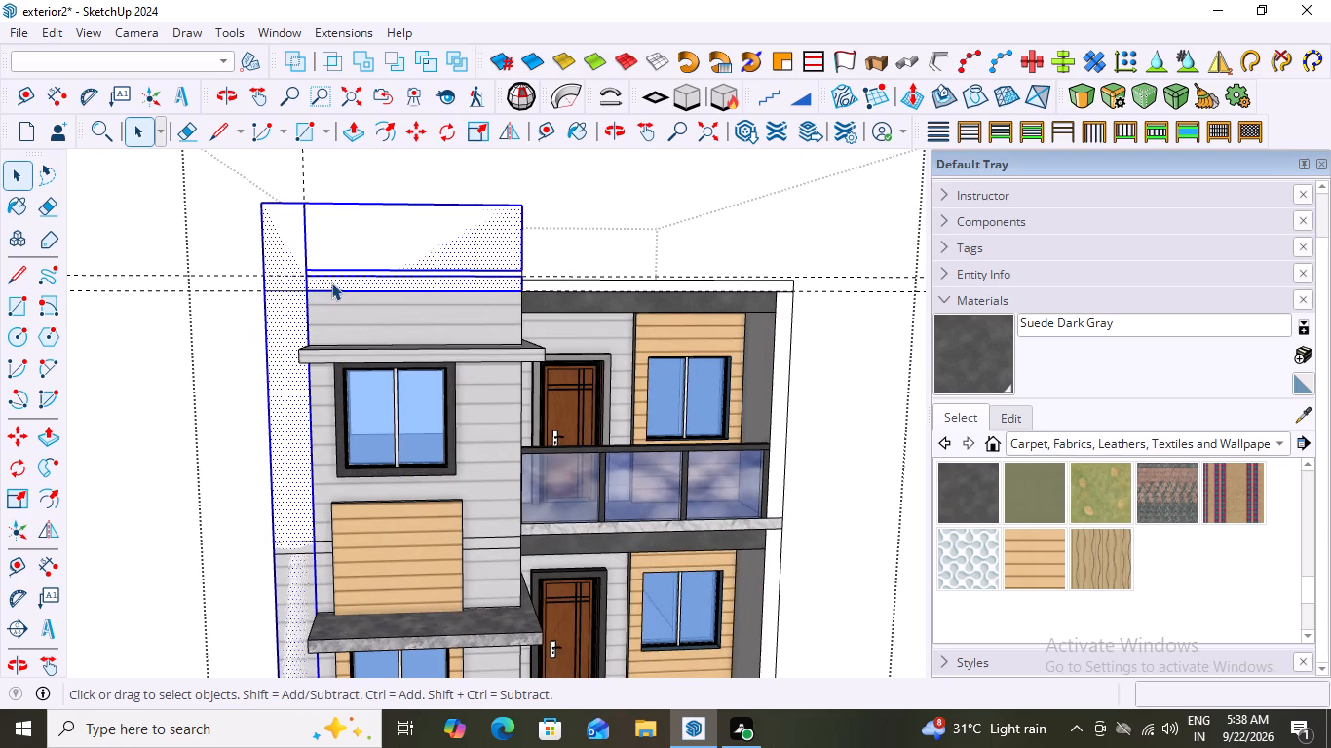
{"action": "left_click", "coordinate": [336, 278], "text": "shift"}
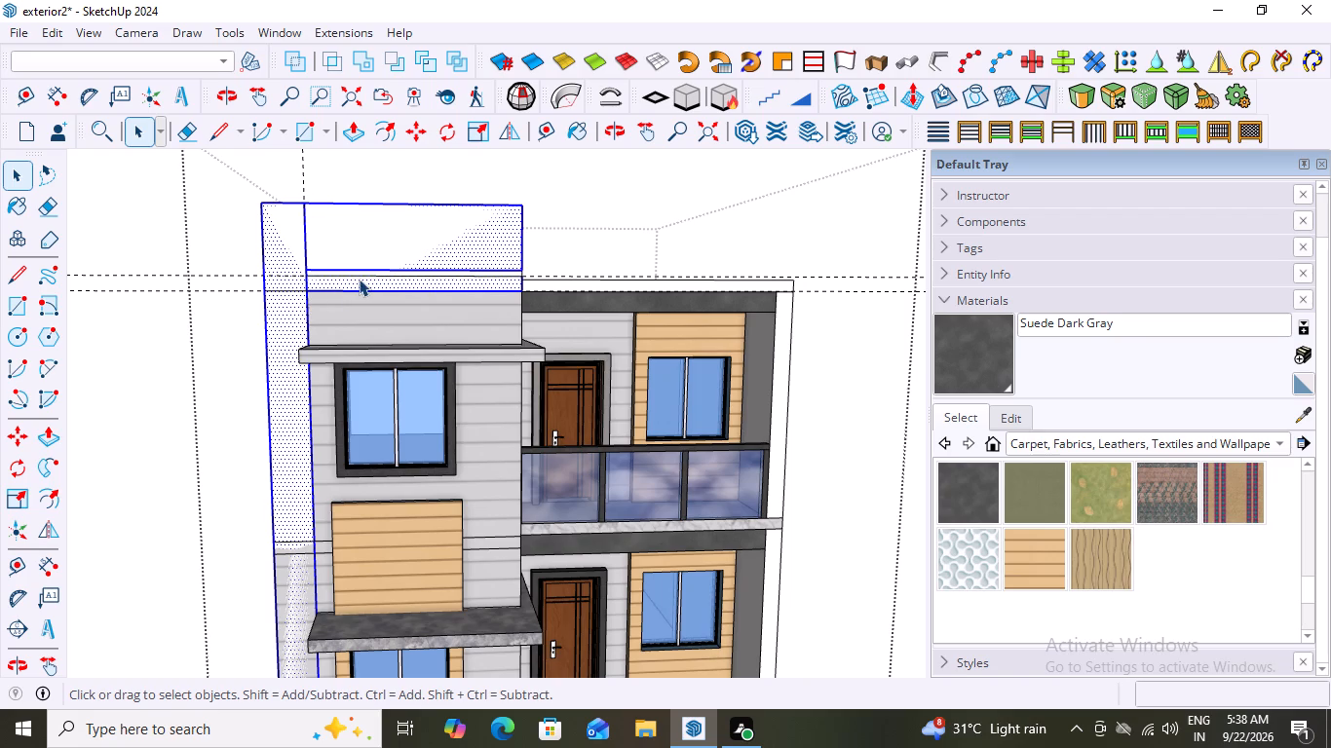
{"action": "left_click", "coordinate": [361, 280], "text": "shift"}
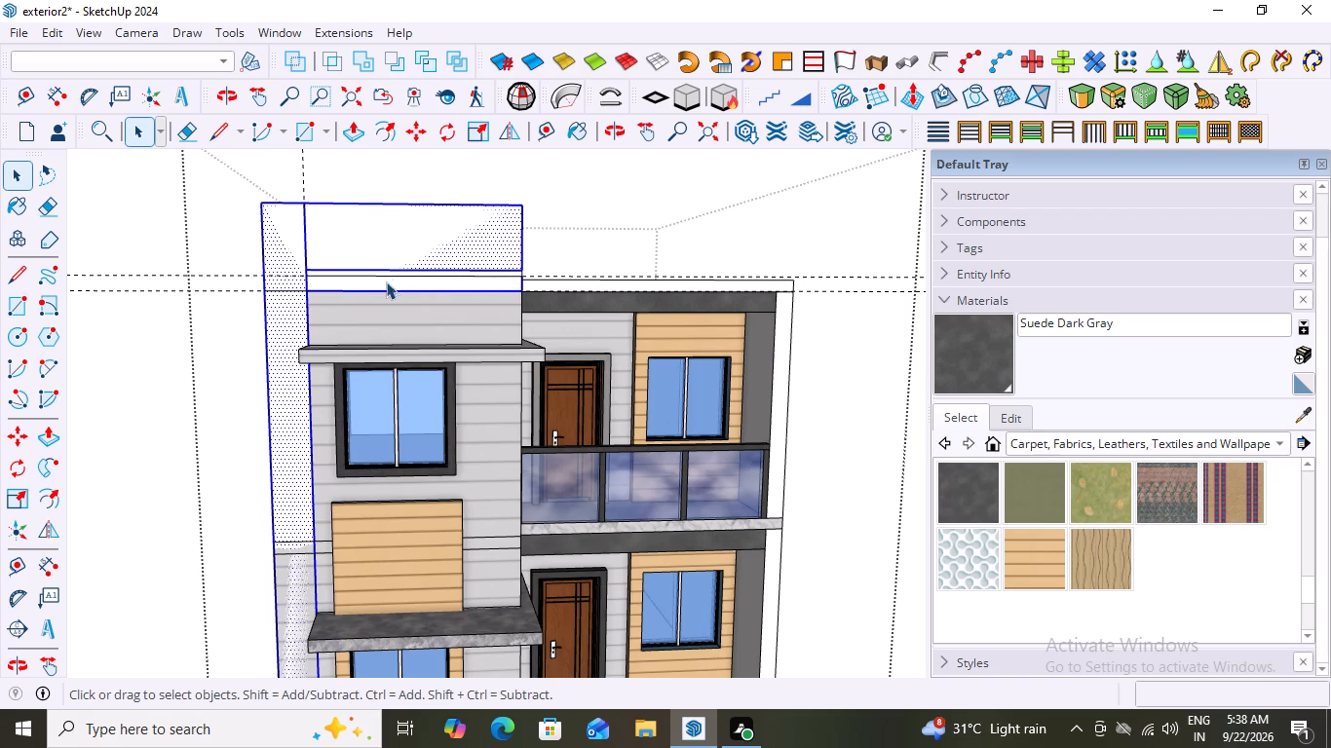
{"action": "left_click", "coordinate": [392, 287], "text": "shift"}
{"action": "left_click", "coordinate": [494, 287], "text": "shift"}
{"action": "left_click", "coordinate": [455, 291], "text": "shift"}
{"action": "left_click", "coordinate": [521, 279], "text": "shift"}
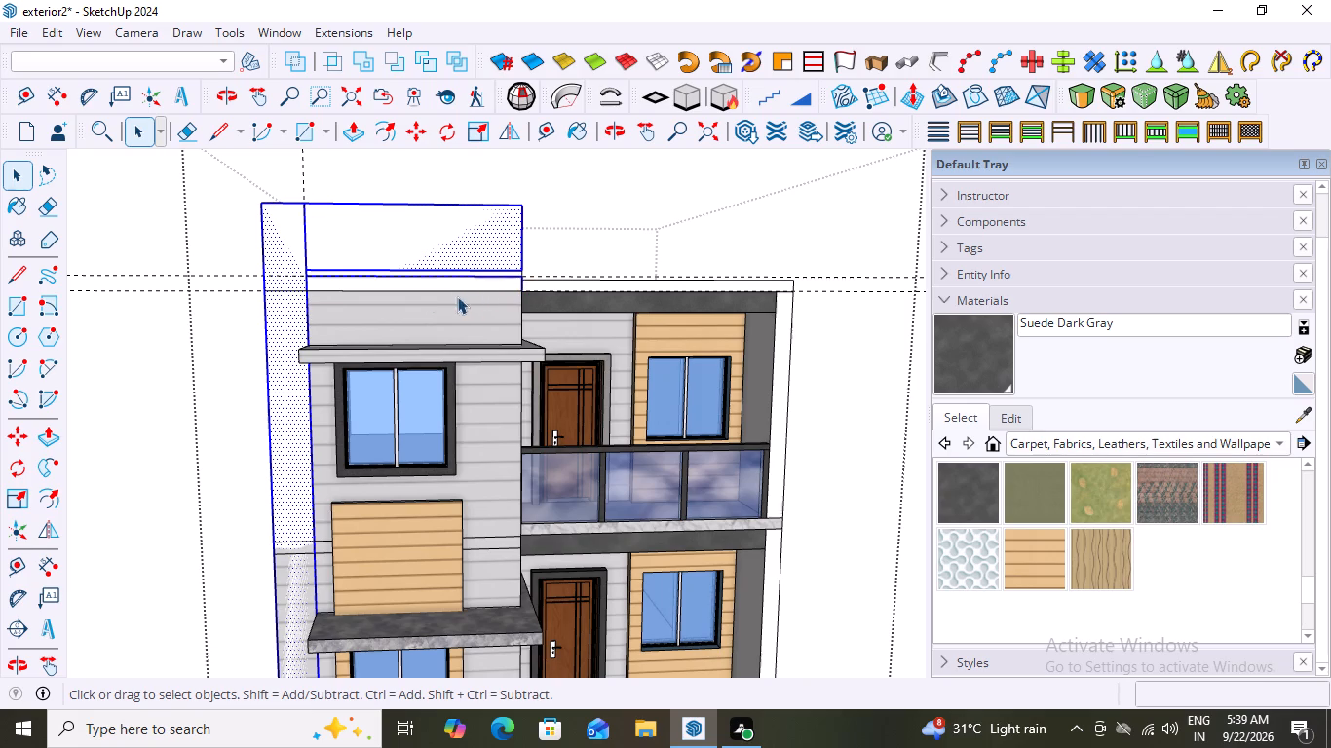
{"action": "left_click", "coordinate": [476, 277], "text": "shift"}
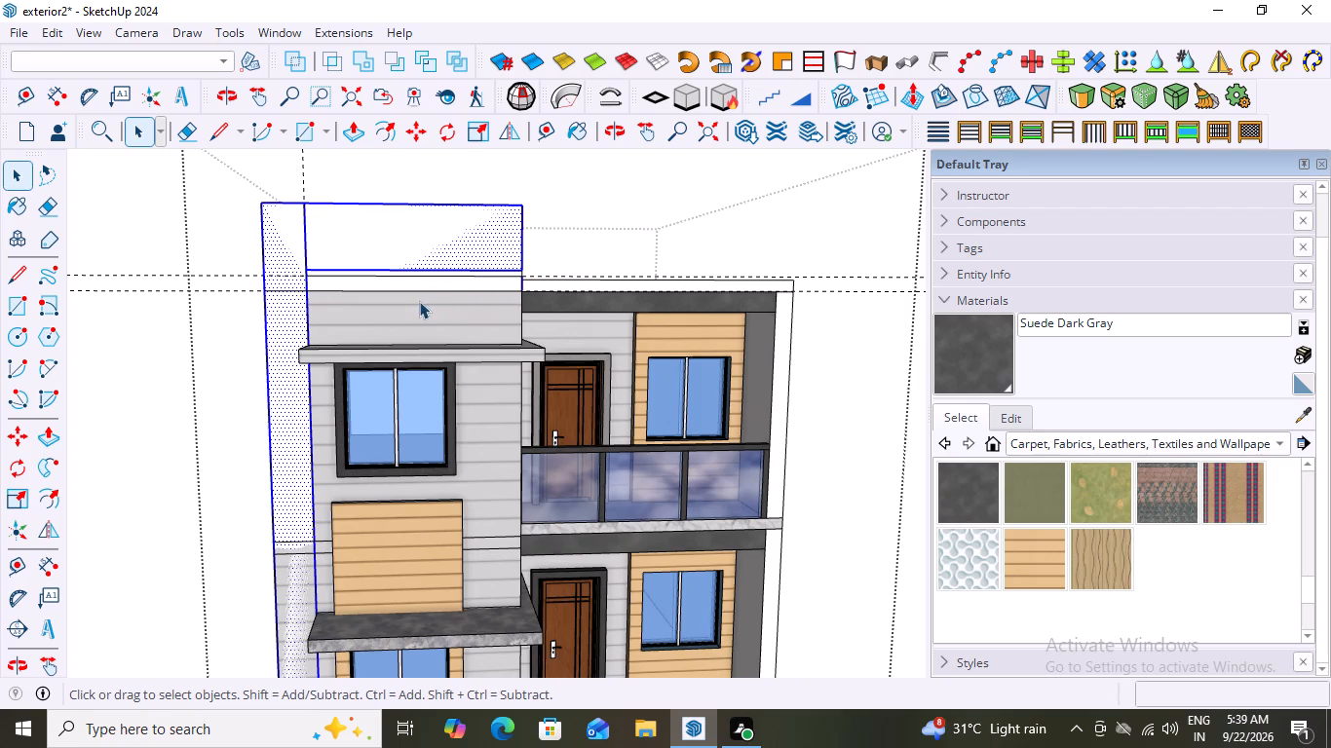
Pull the tall outer strip's front face forward from the facade with Push/Pull.
{"action": "key", "text": "p"}
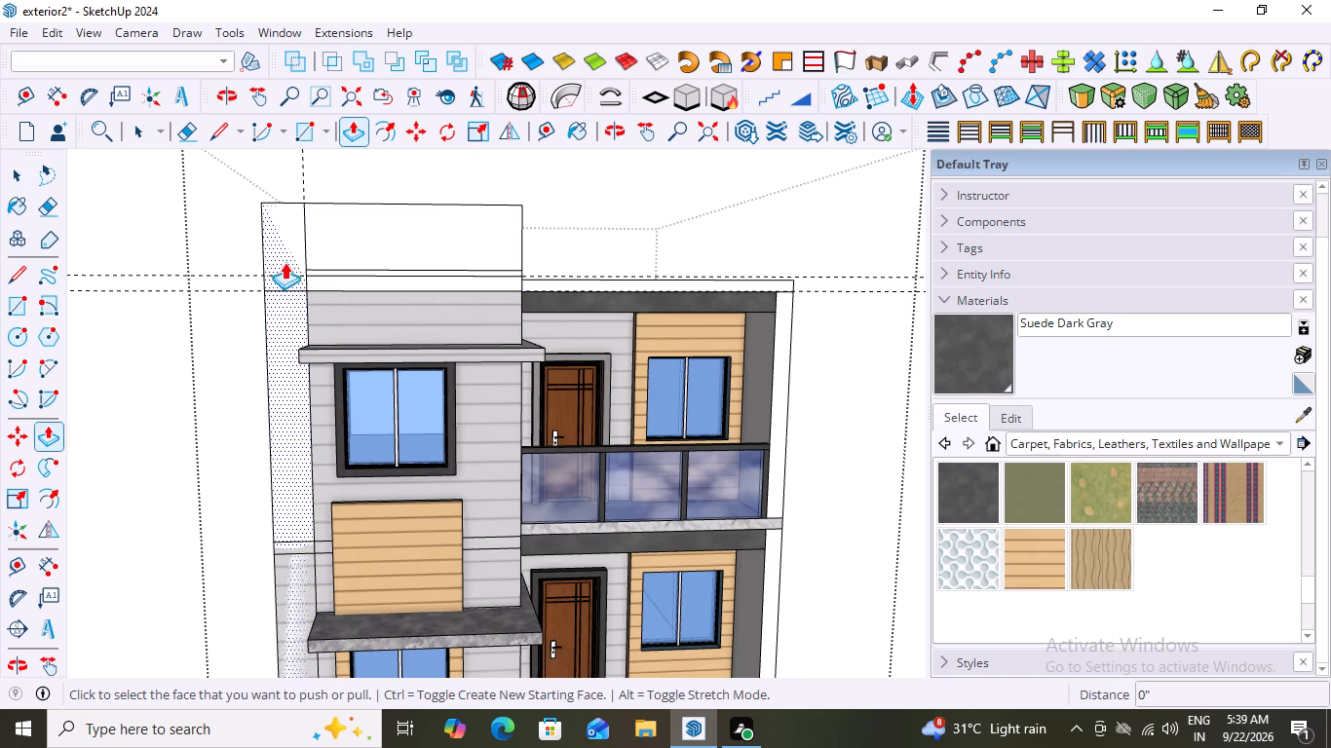
{"action": "left_click", "coordinate": [285, 258]}
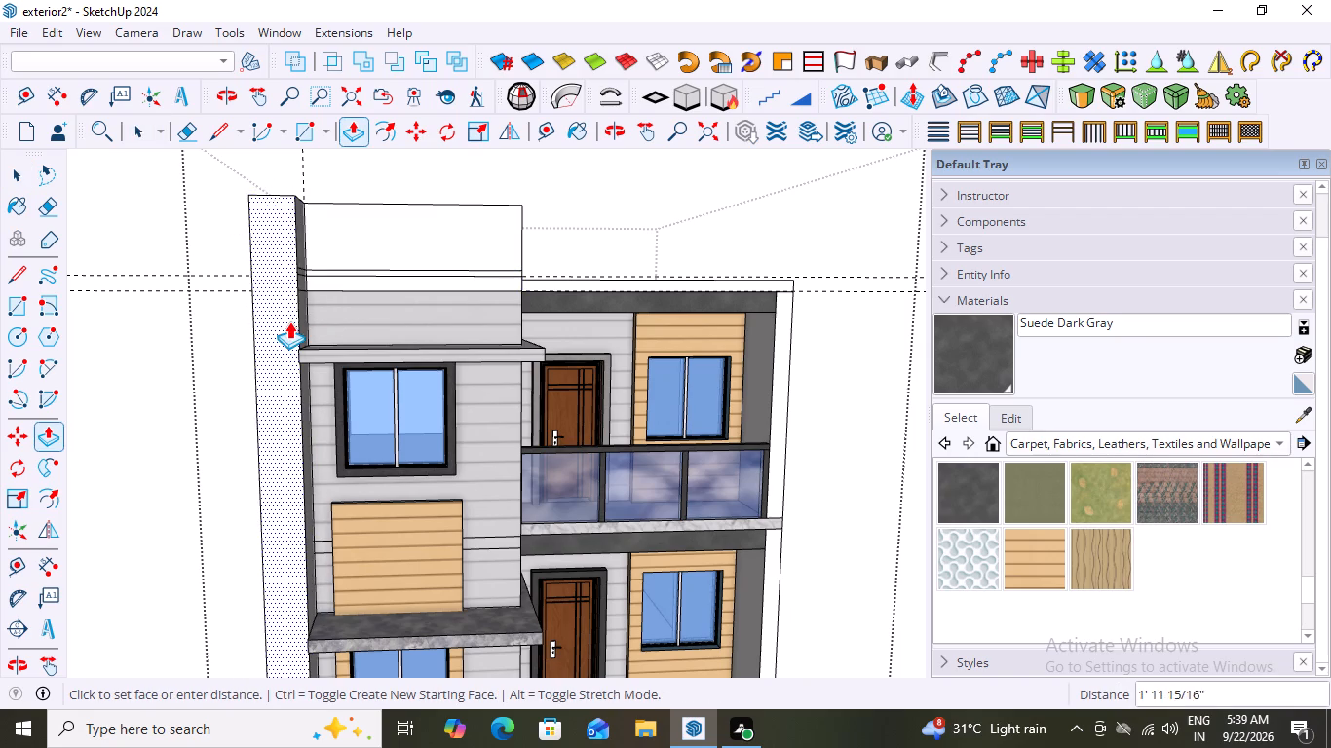
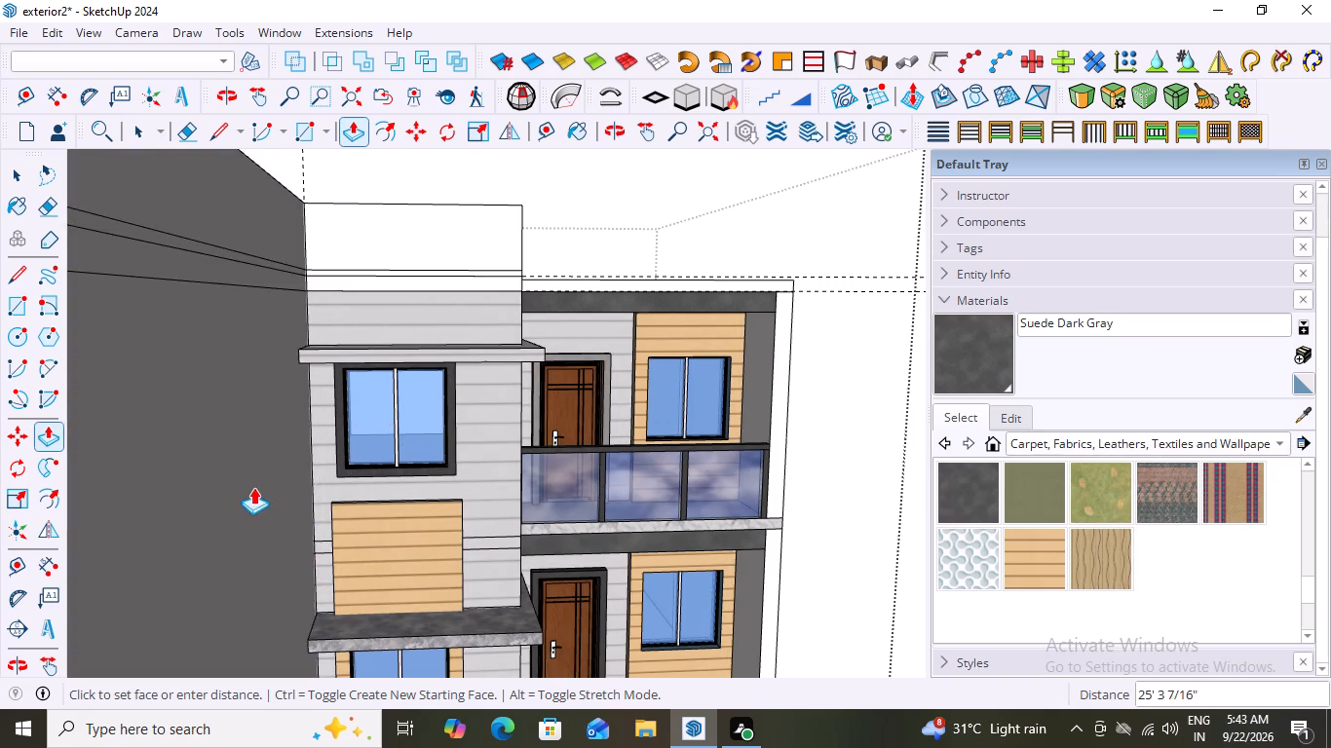
Push/Pull the front end face of the side wall beside the window bay outward about 10 5/8".
{"action": "scroll", "coordinate": [295, 467], "scroll_direction": "down", "scroll_amount": 2}
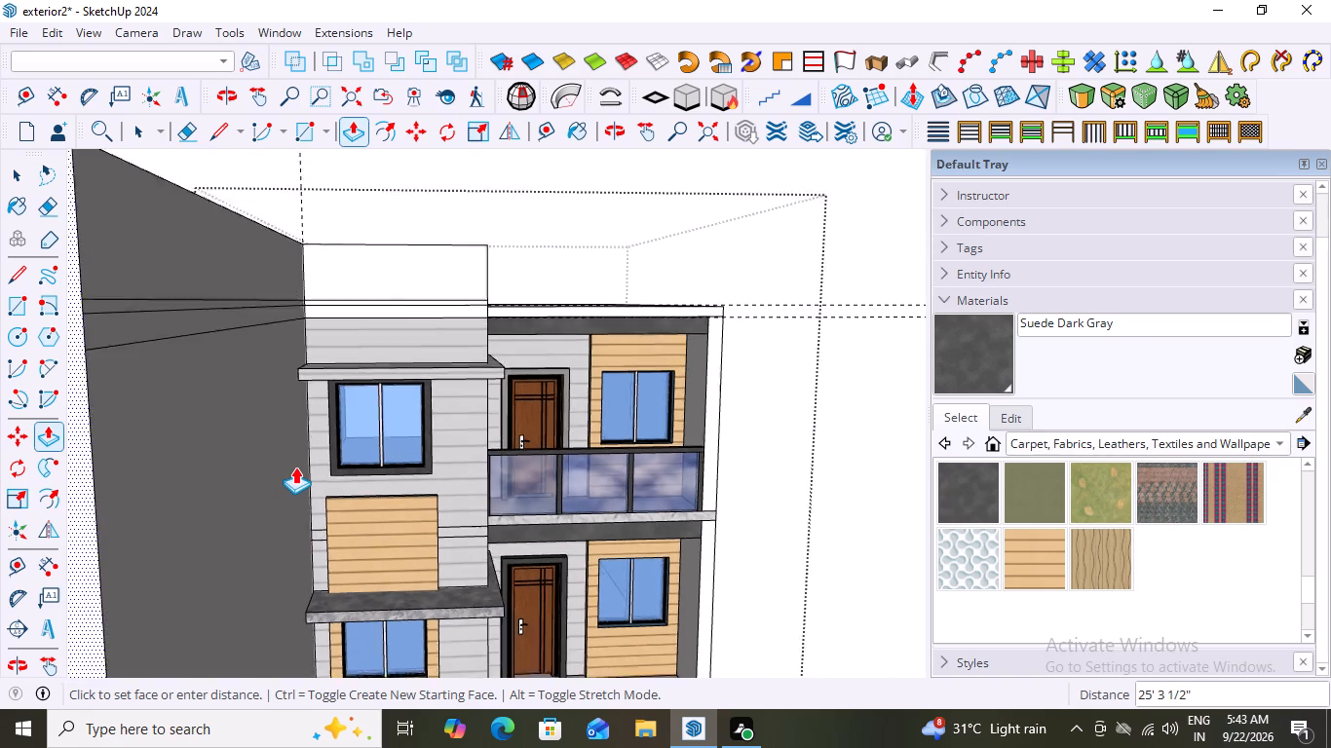
{"action": "scroll", "coordinate": [295, 467], "scroll_direction": "down", "scroll_amount": 12}
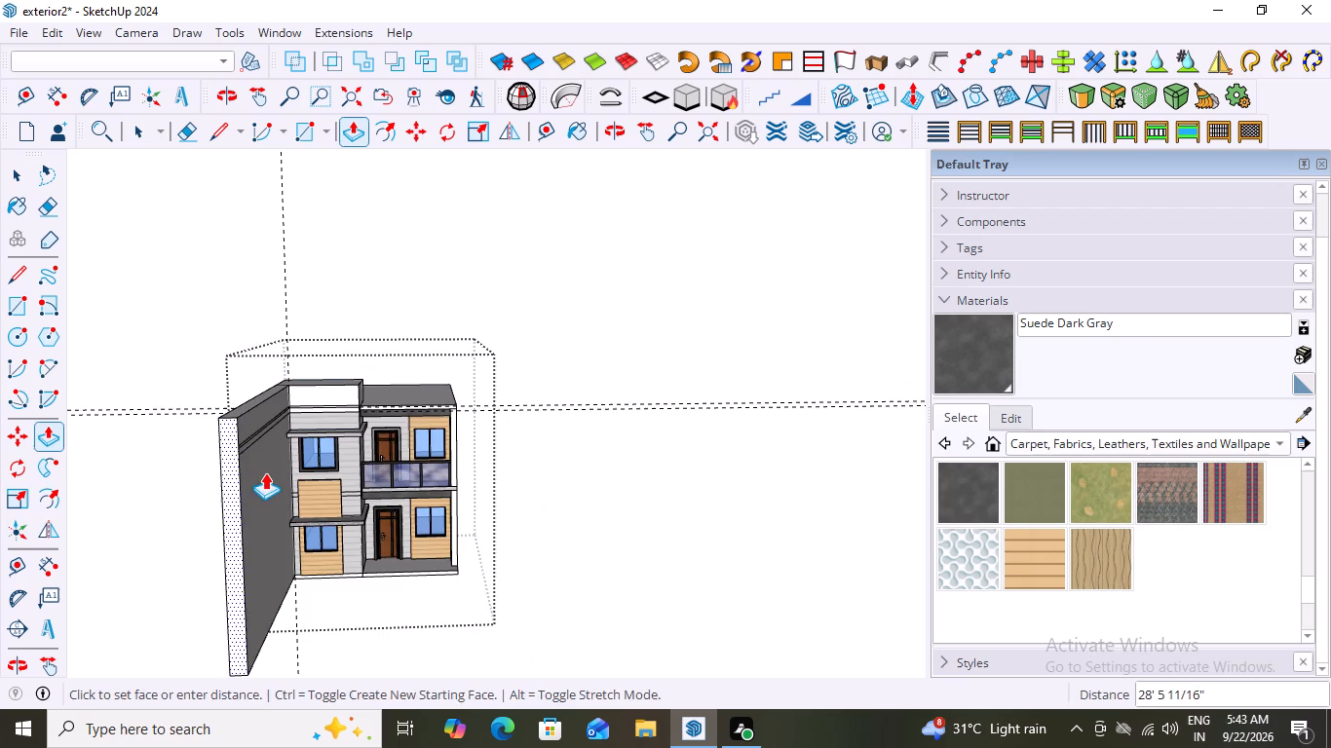
{"action": "middle_click_drag", "start_coordinate": [265, 472], "coordinate": [367, 510]}
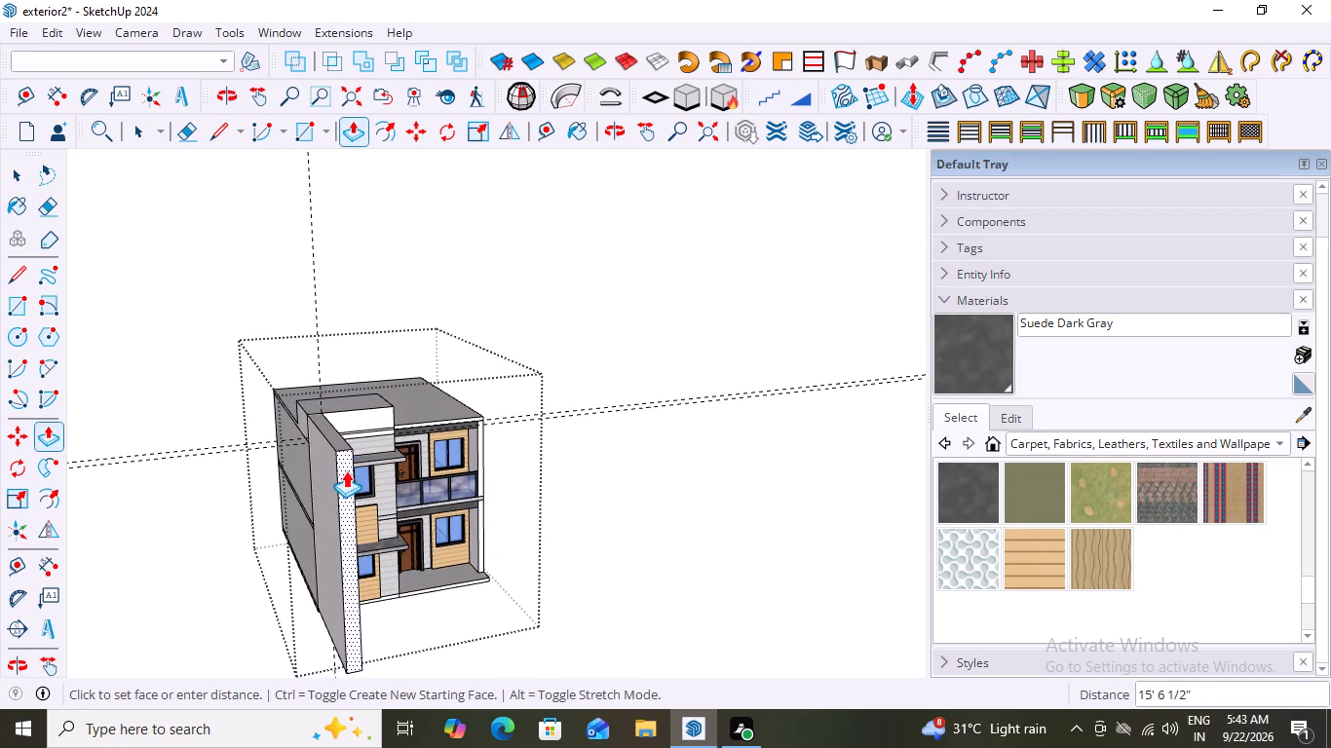
{"action": "middle_click_drag", "start_coordinate": [333, 457], "coordinate": [254, 424]}
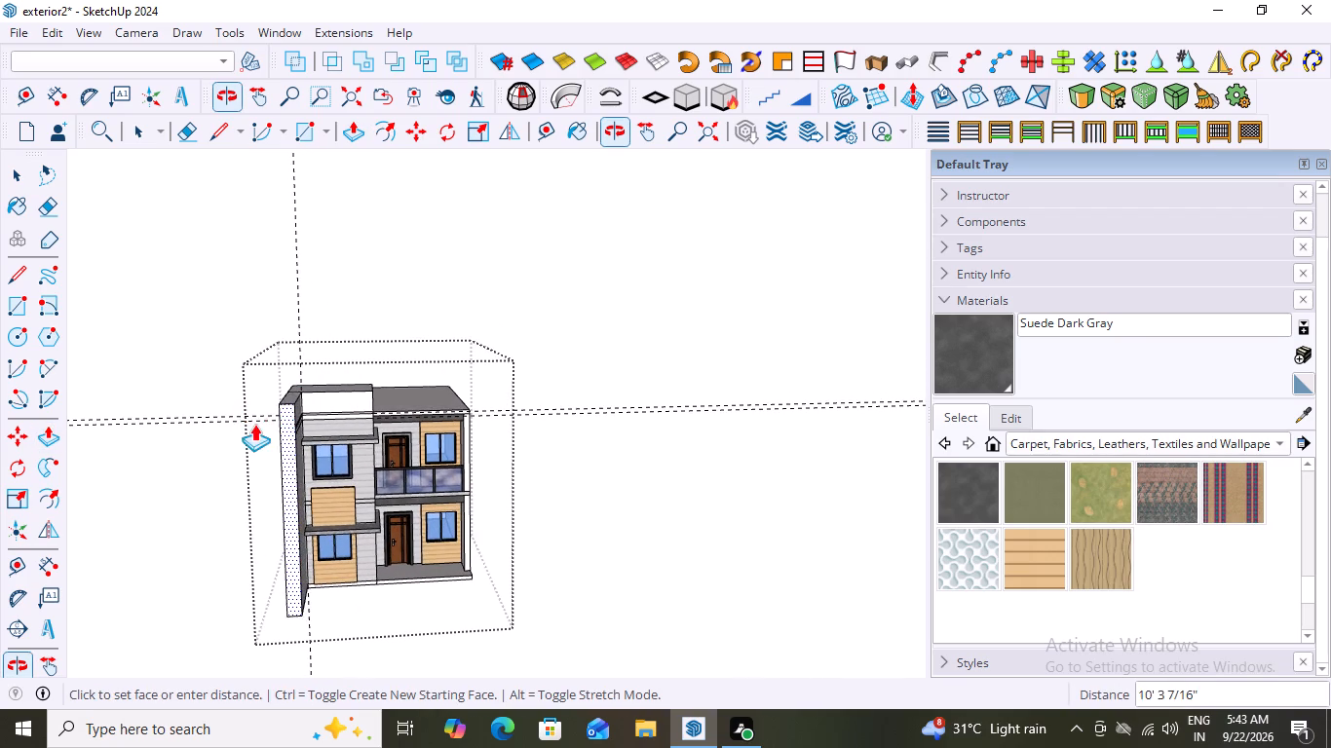
{"action": "scroll", "coordinate": [277, 397], "scroll_direction": "up", "scroll_amount": 8}
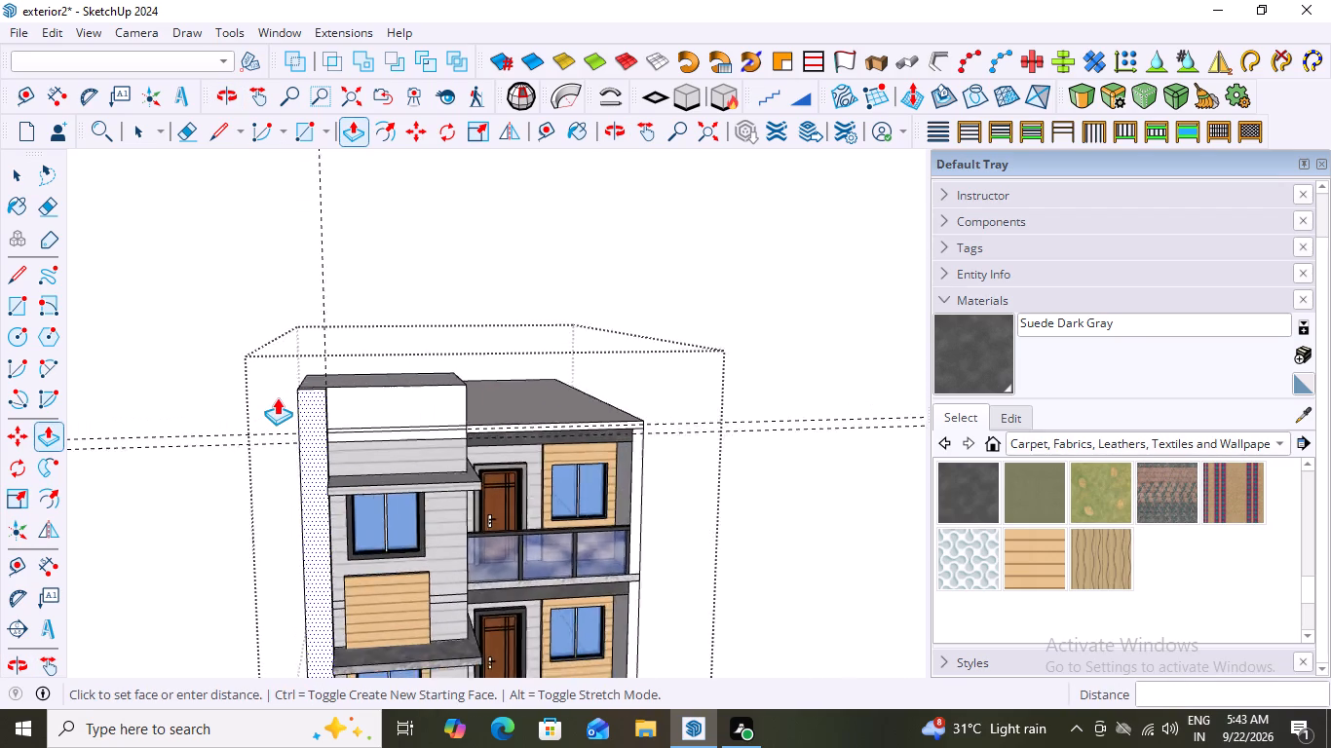
{"action": "scroll", "coordinate": [277, 397], "scroll_direction": "up", "scroll_amount": 5}
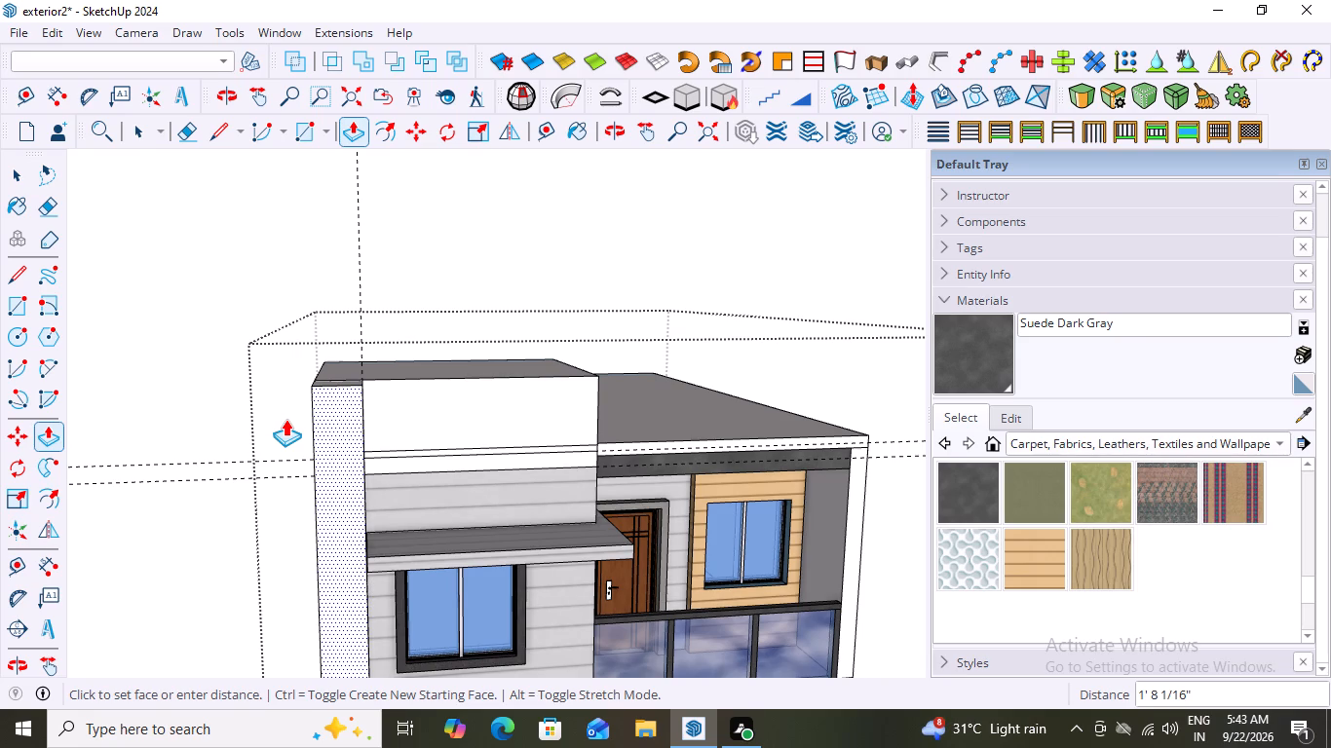
{"action": "middle_click_drag", "start_coordinate": [296, 422], "coordinate": [285, 430]}
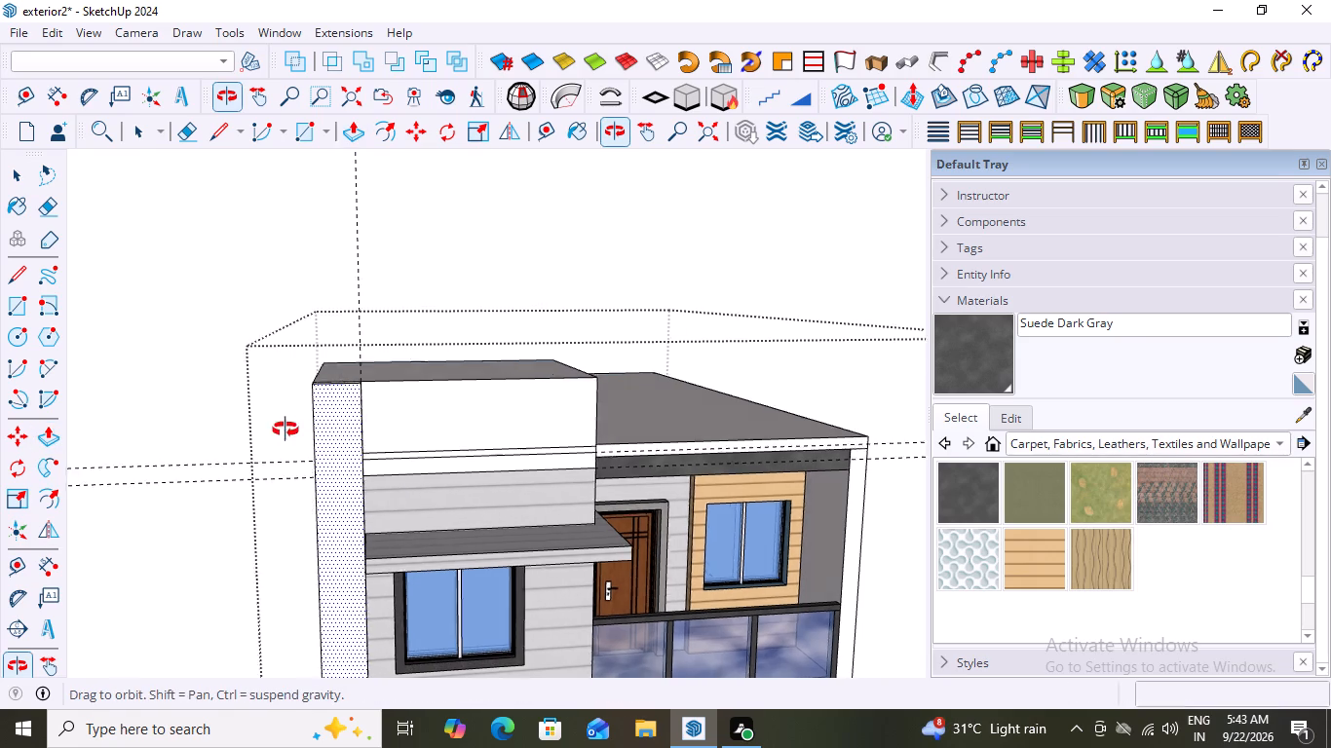
{"action": "middle_click_drag", "start_coordinate": [285, 430], "coordinate": [119, 450]}
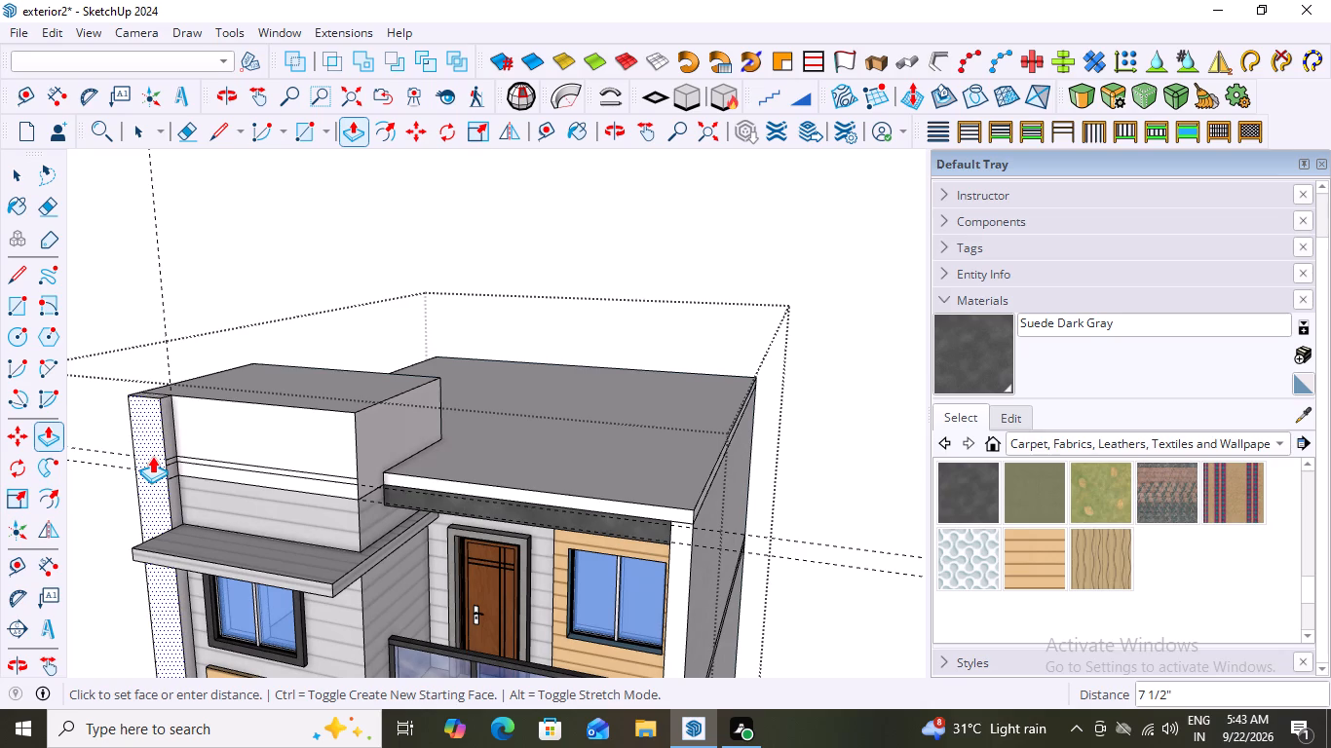
{"action": "scroll", "coordinate": [152, 456], "scroll_direction": "down", "scroll_amount": 2}
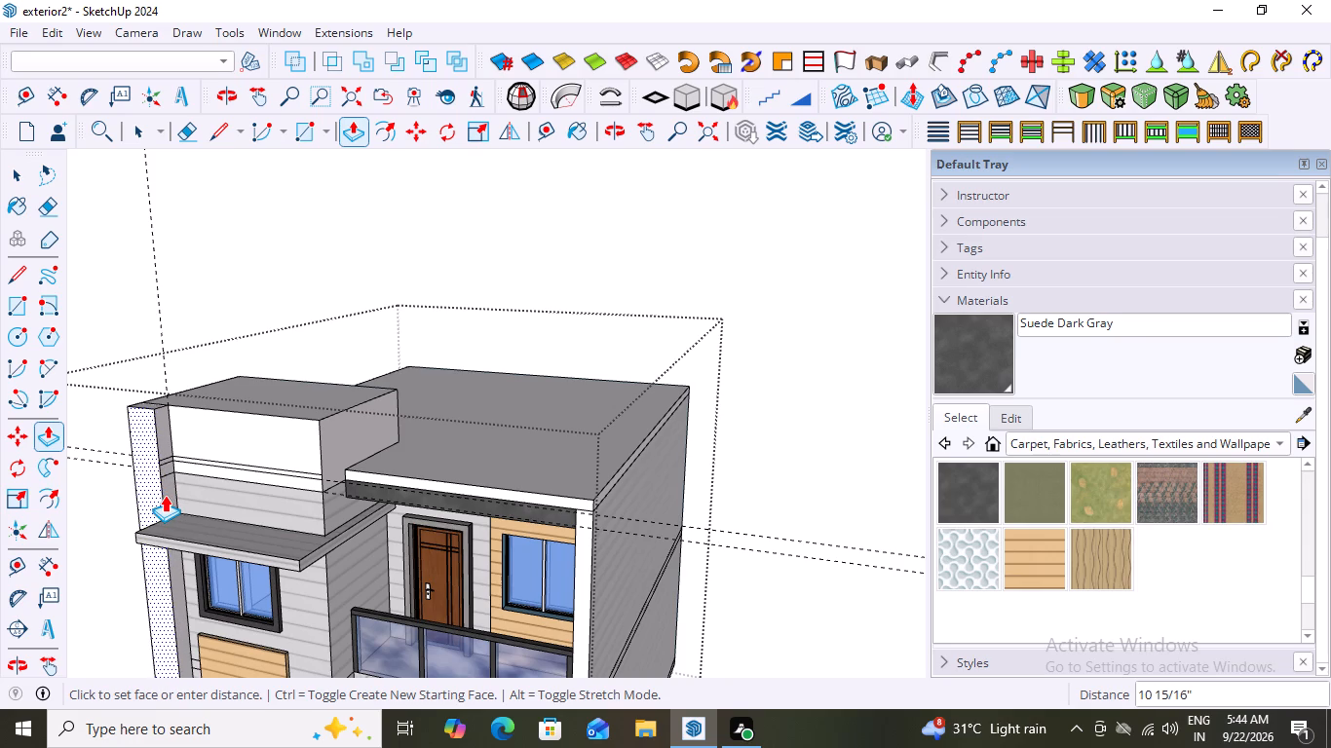
{"action": "left_click", "coordinate": [166, 496]}
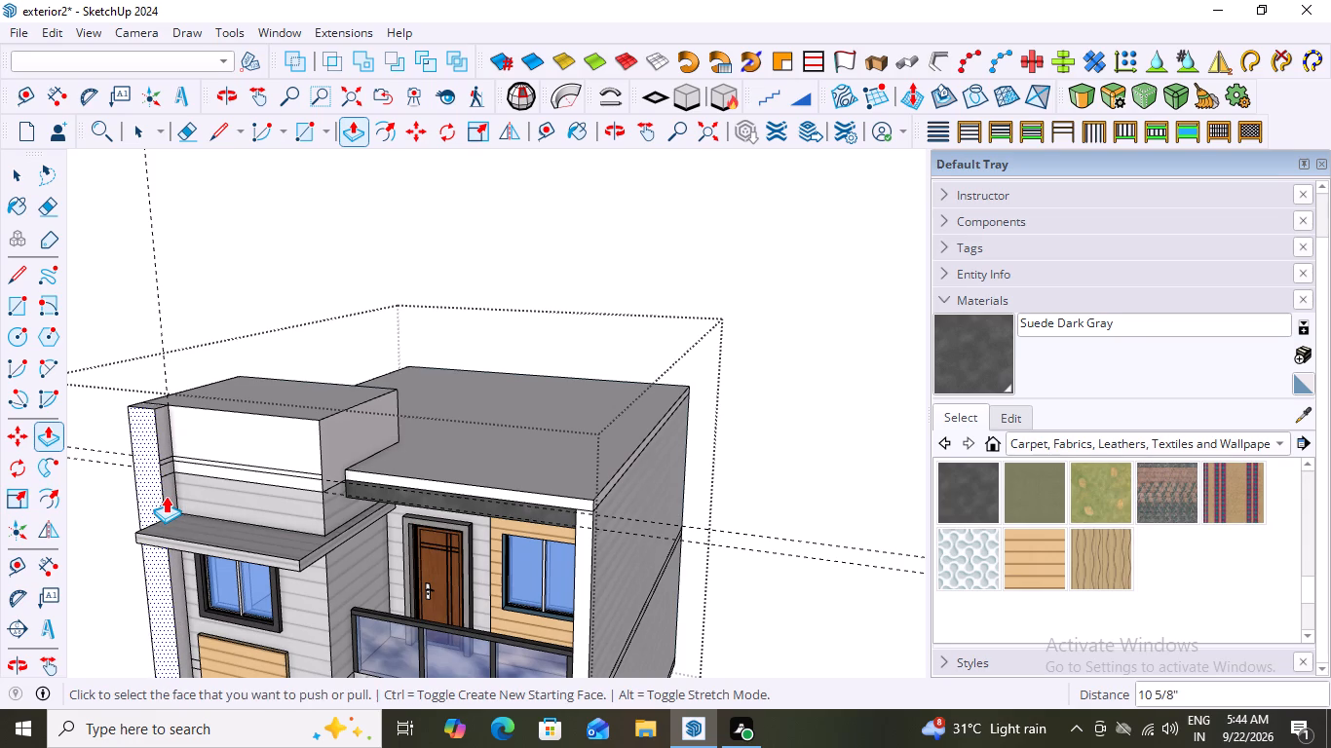
{"action": "scroll", "coordinate": [731, 533], "scroll_direction": "down", "scroll_amount": 7}
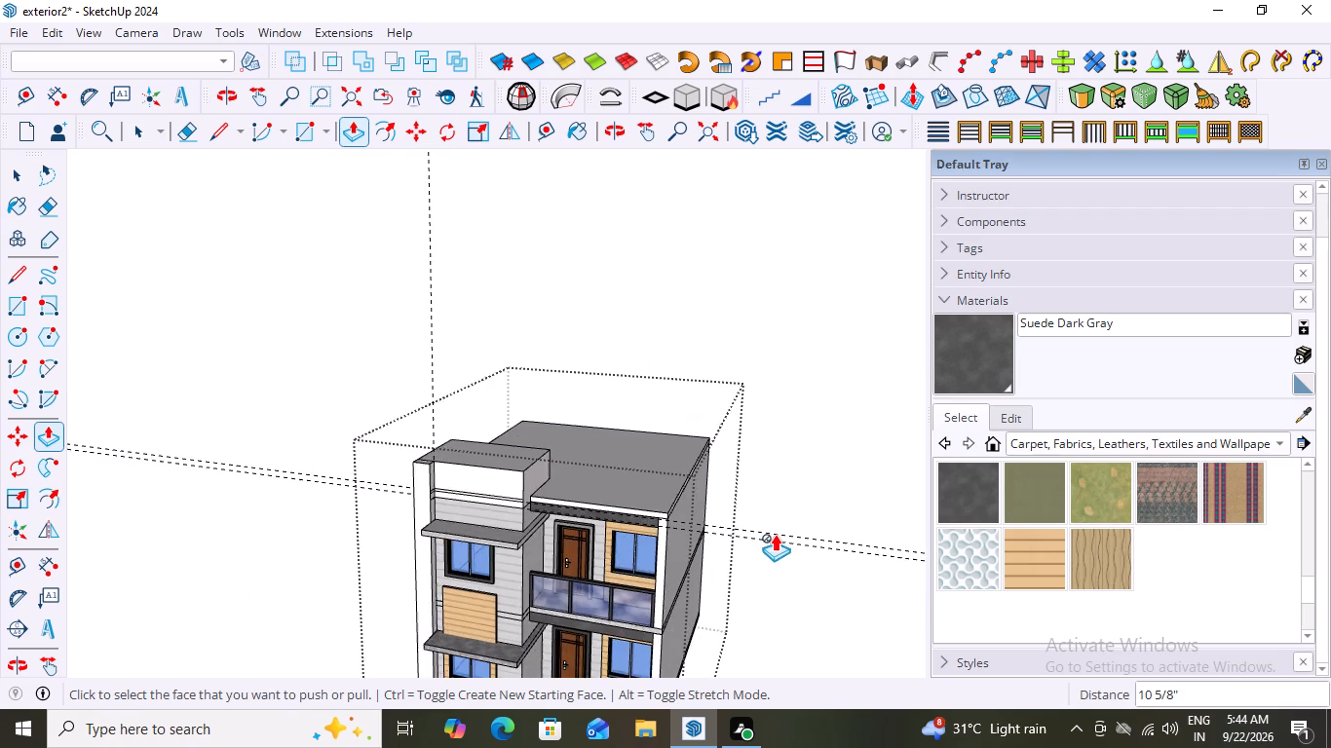
{"action": "scroll", "coordinate": [775, 534], "scroll_direction": "down", "scroll_amount": 4}
{"action": "middle_click_drag", "start_coordinate": [643, 585], "coordinate": [720, 407]}
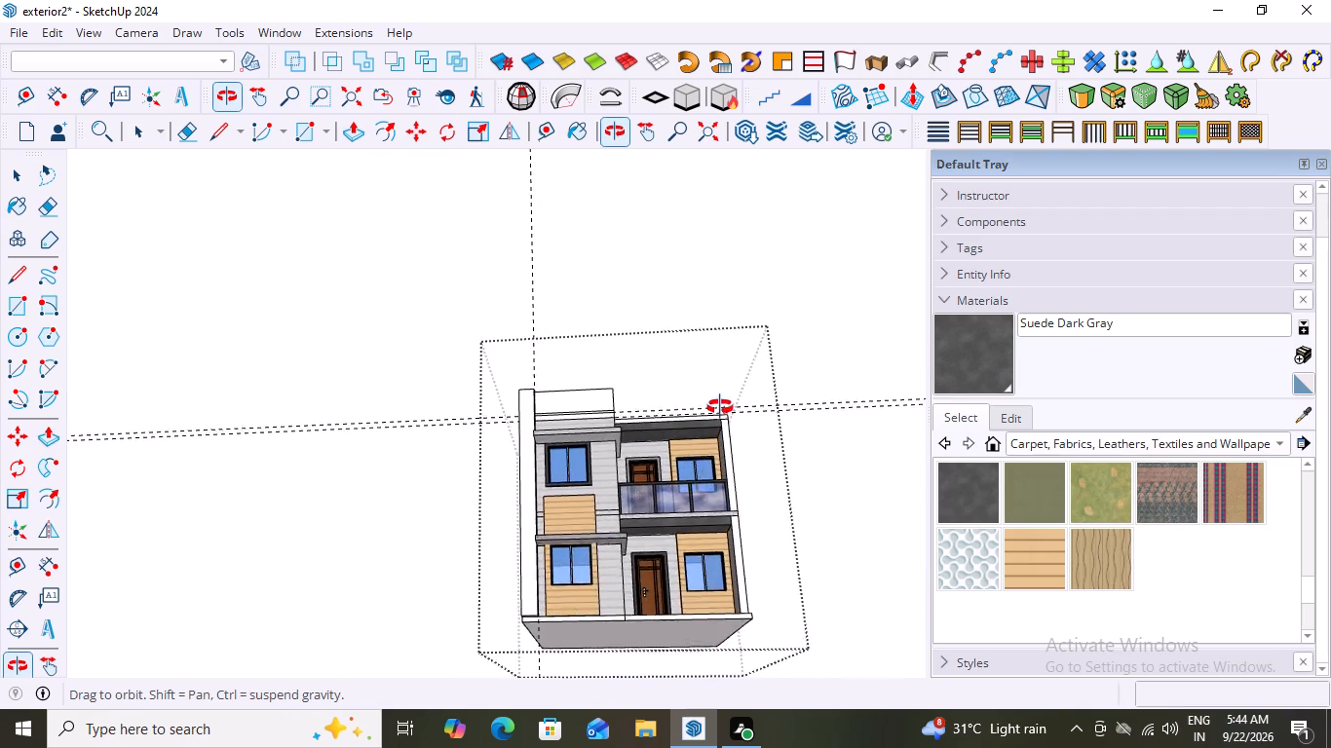
{"action": "middle_click_drag", "start_coordinate": [720, 407], "coordinate": [728, 572]}
{"action": "key", "text": "space"}
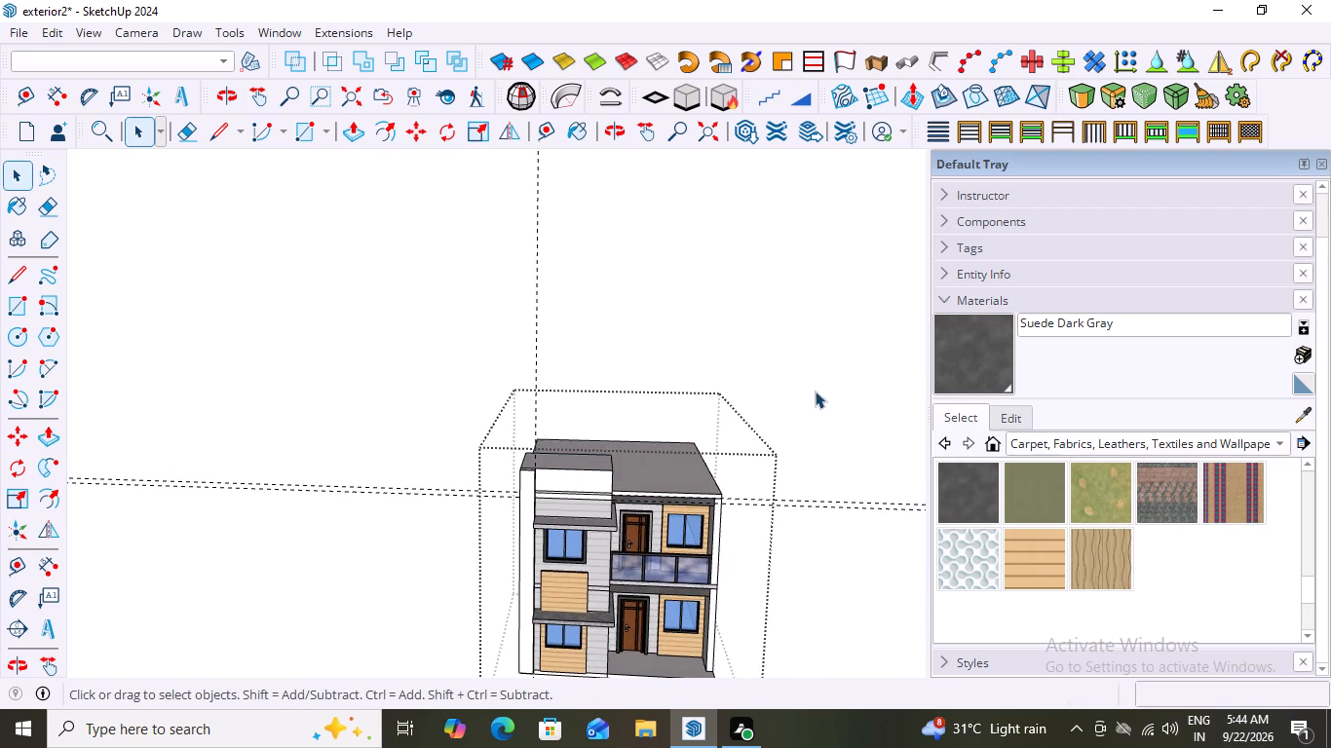
{"action": "left_click", "coordinate": [815, 391]}
Push/Pull the white parapet panel above the window bay outward 10 5/8", flush with the projecting side wall.
{"action": "middle_click_drag", "start_coordinate": [581, 540], "coordinate": [726, 511]}
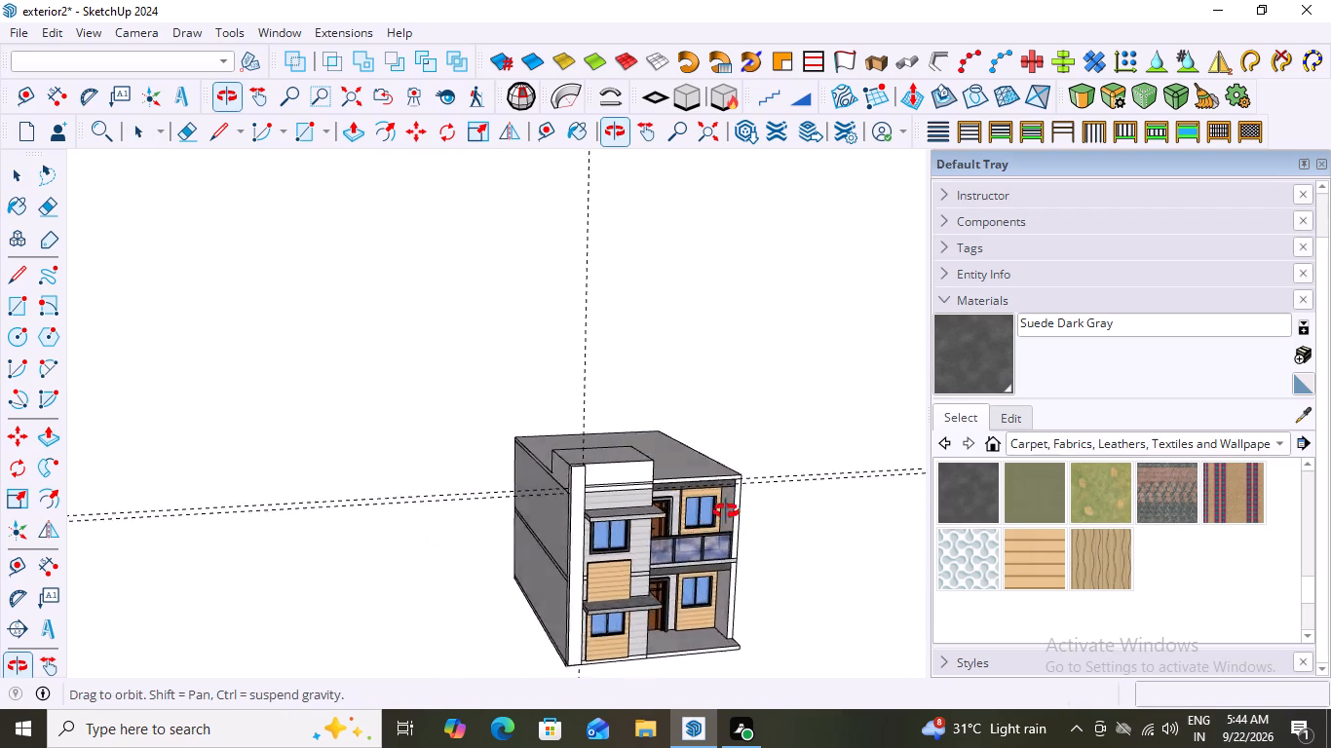
{"action": "middle_click_drag", "start_coordinate": [726, 511], "coordinate": [784, 567]}
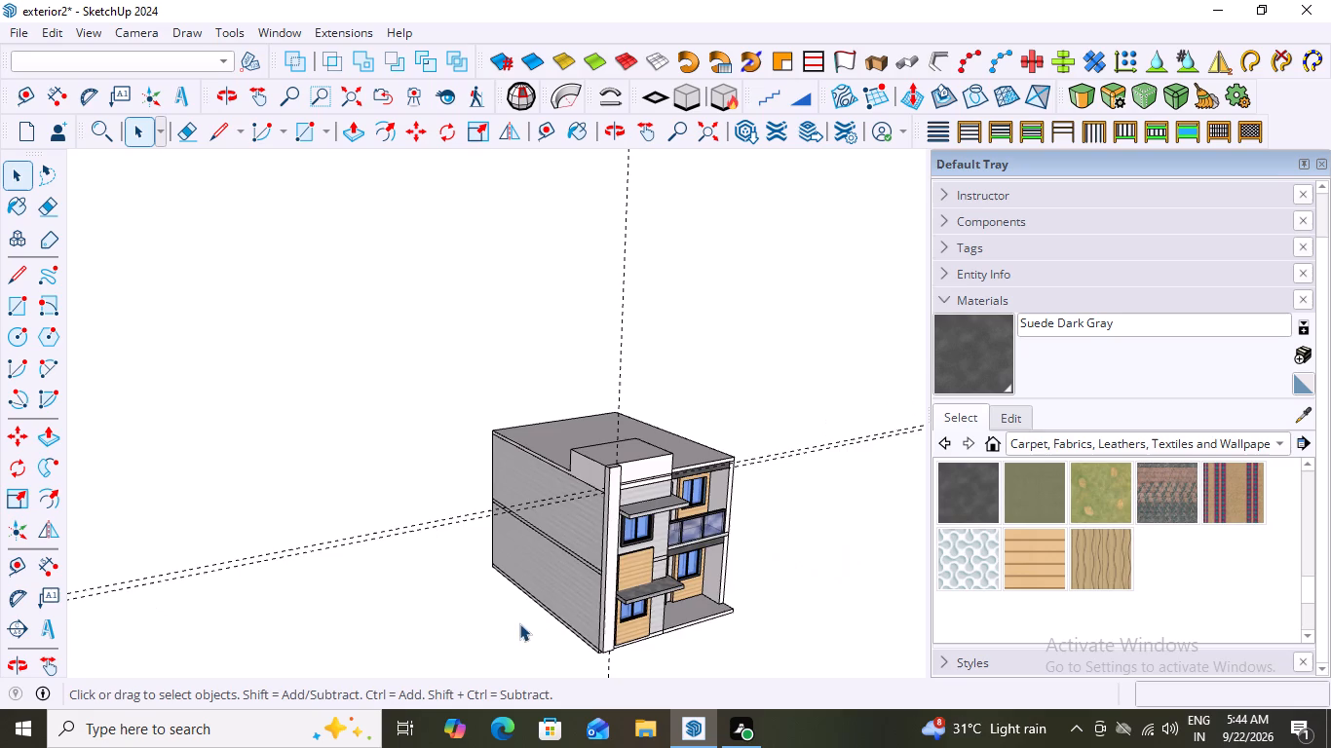
{"action": "scroll", "coordinate": [590, 594], "scroll_direction": "up", "scroll_amount": 6}
{"action": "scroll", "coordinate": [612, 559], "scroll_direction": "down", "scroll_amount": 7}
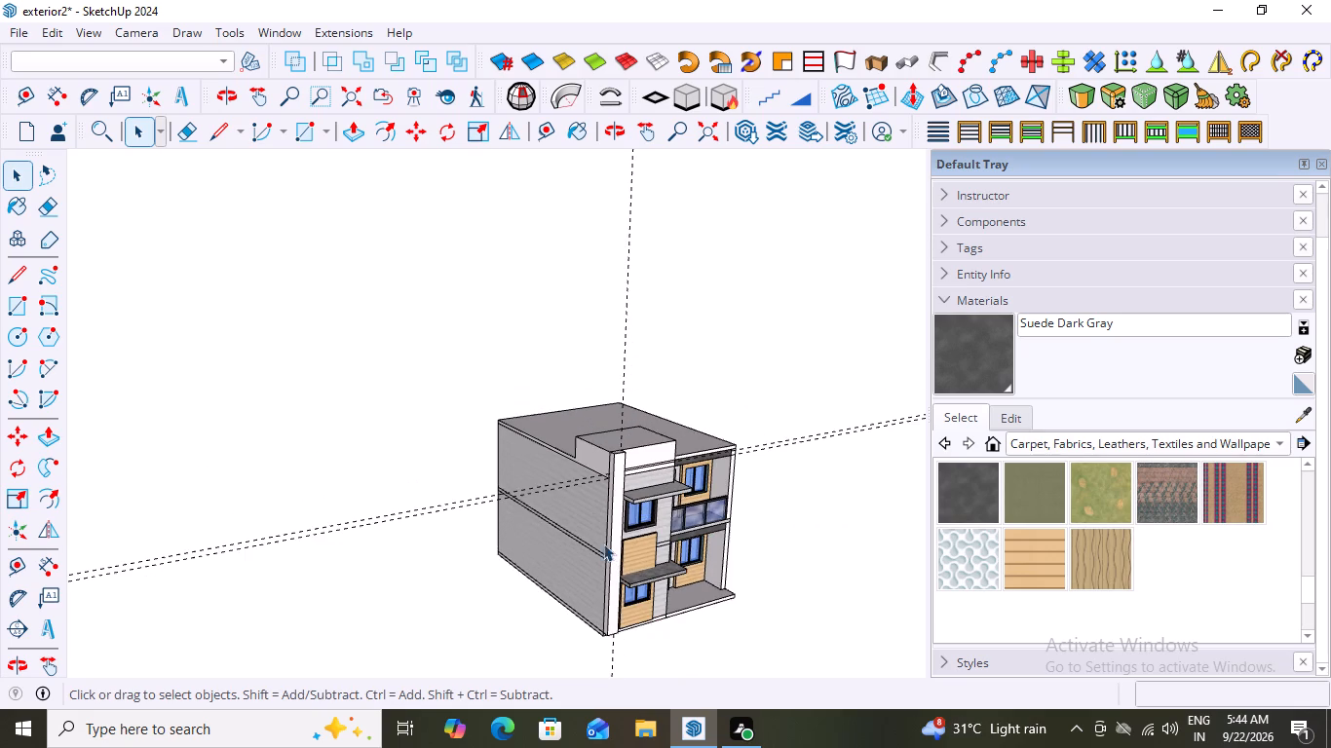
{"action": "middle_click_drag", "start_coordinate": [651, 514], "coordinate": [432, 501]}
{"action": "scroll", "coordinate": [495, 458], "scroll_direction": "up", "scroll_amount": 6}
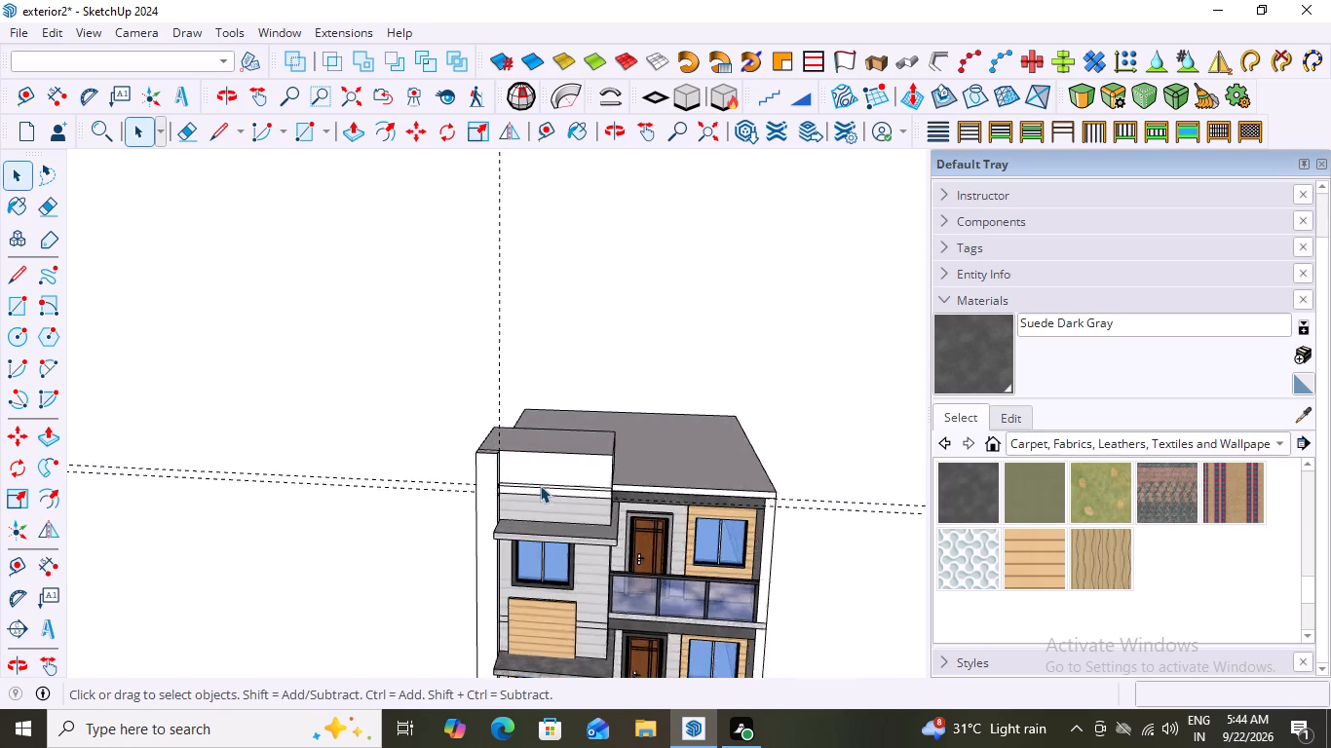
{"action": "scroll", "coordinate": [540, 485], "scroll_direction": "up", "scroll_amount": 8}
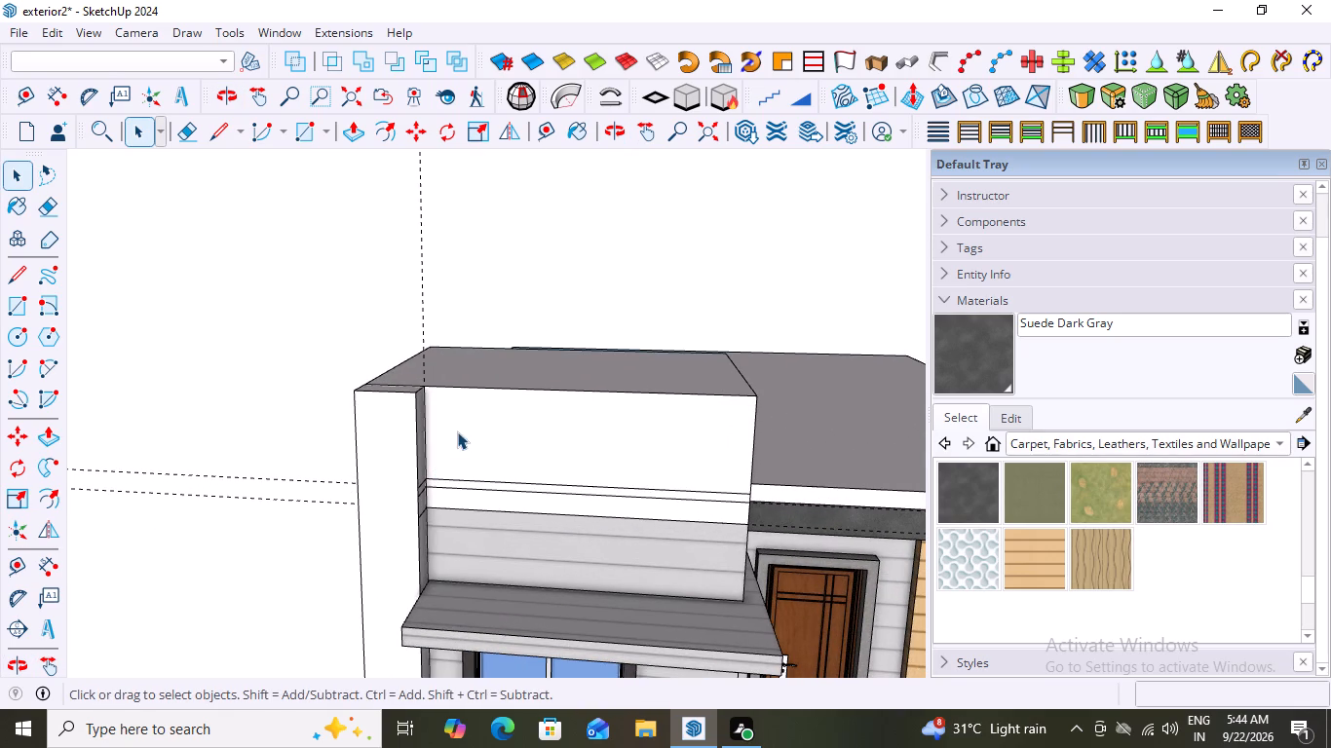
{"action": "left_click", "coordinate": [466, 417]}
{"action": "double_click", "coordinate": [466, 417]}
{"action": "left_click", "coordinate": [466, 437]}
{"action": "left_click", "coordinate": [466, 437]}
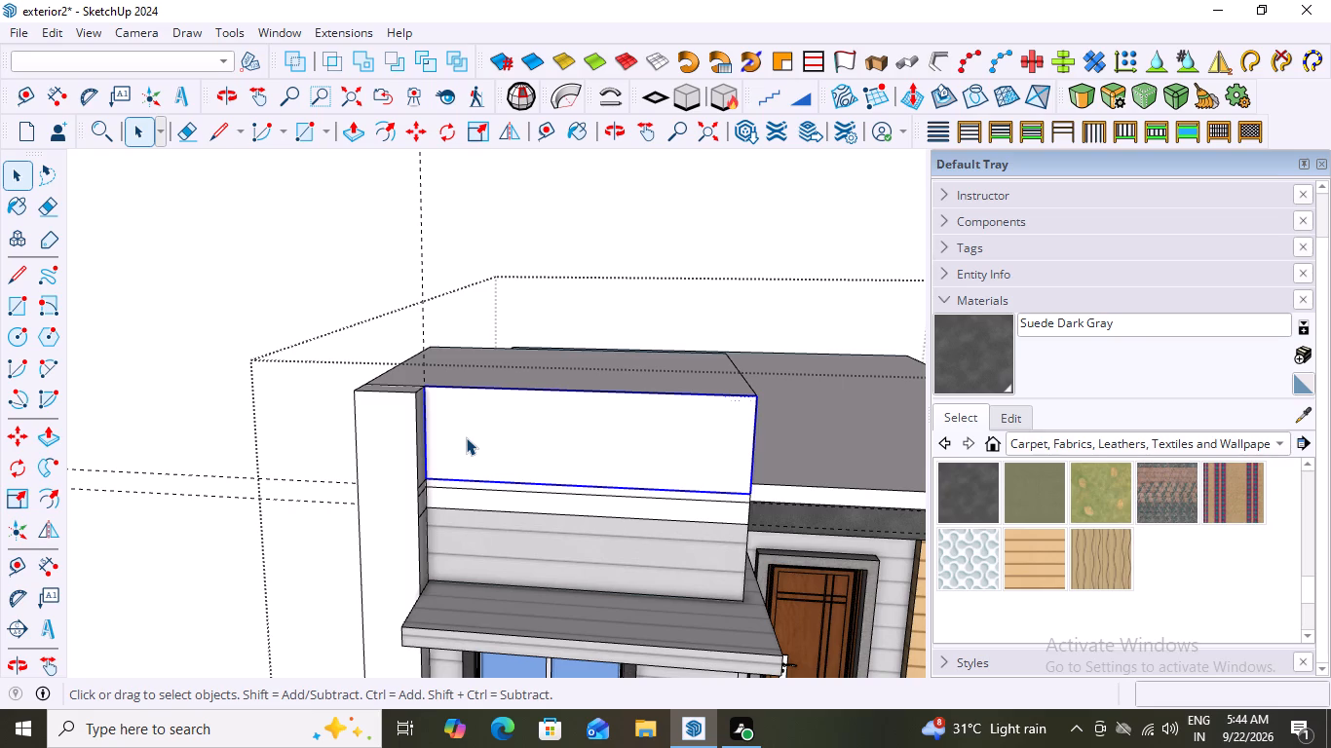
{"action": "key", "text": "p"}
{"action": "left_click", "coordinate": [472, 429]}
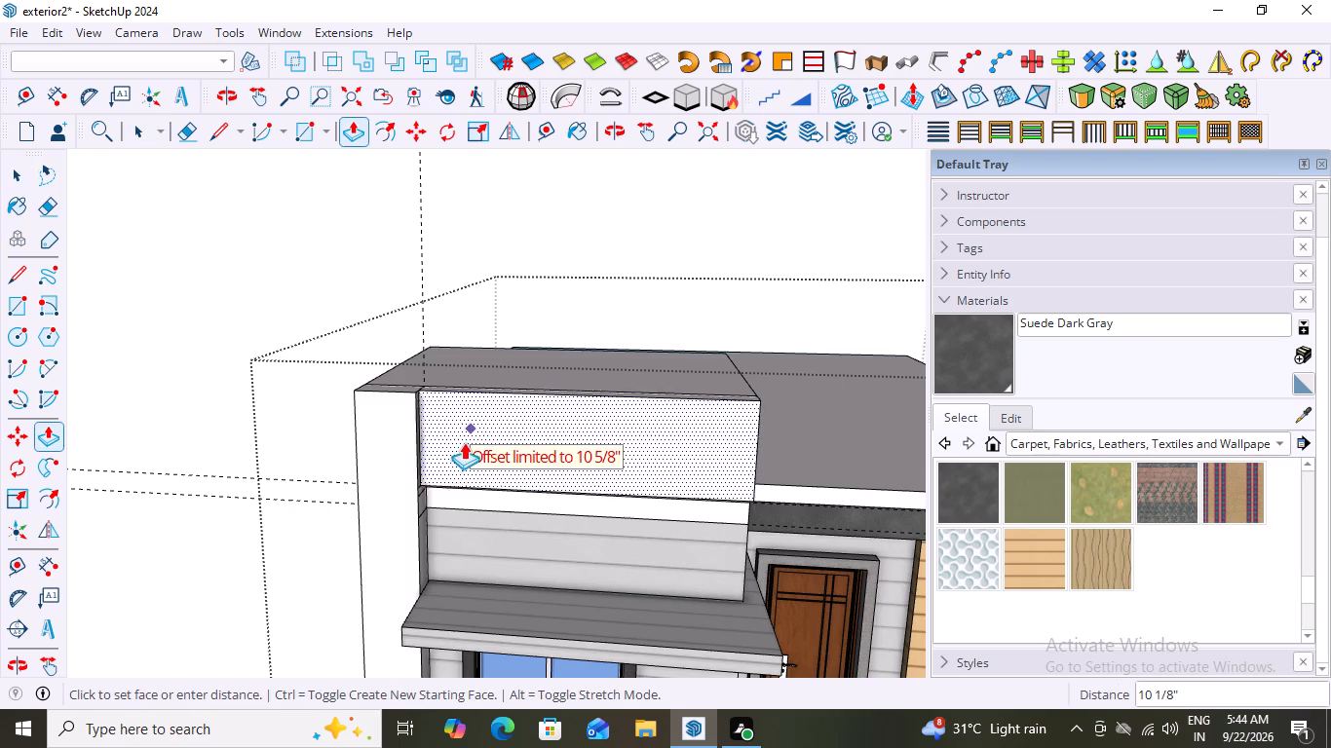
{"action": "left_click", "coordinate": [461, 440]}
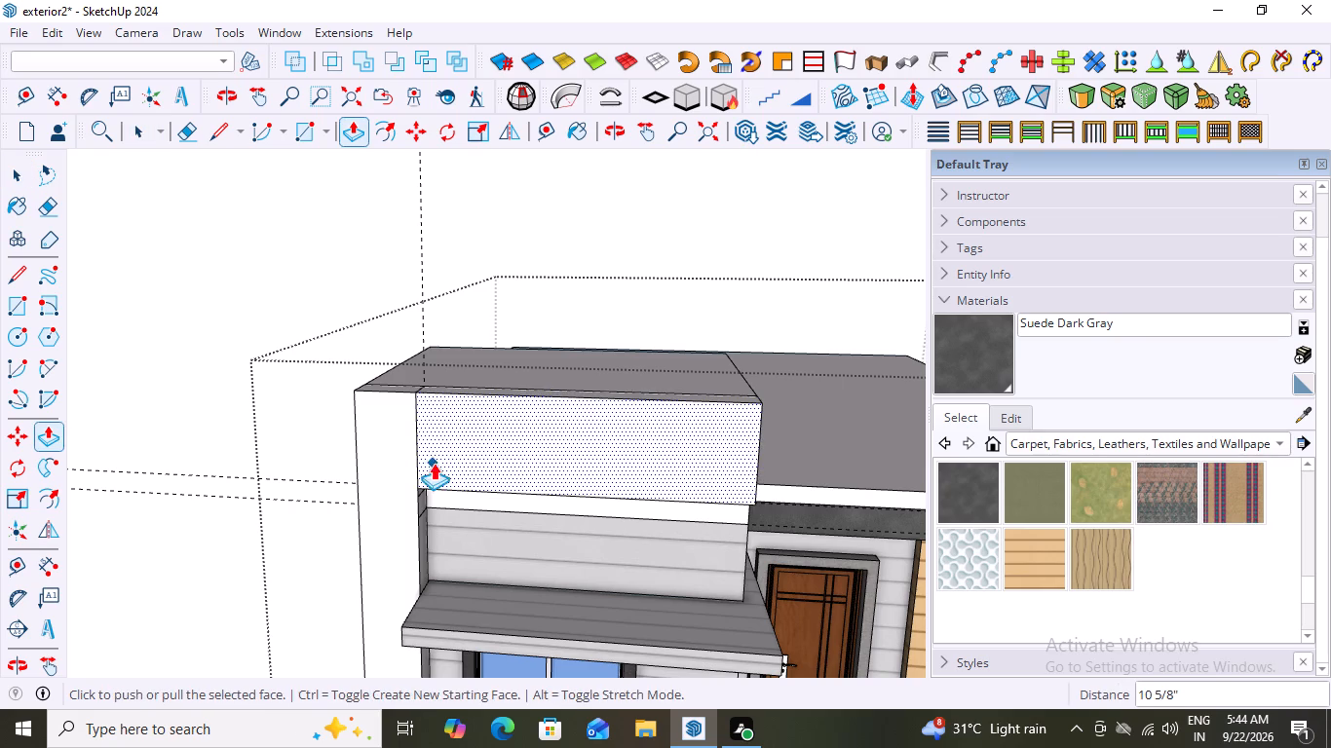
Examine the projecting parapet panel and the bands beneath it from several angles.
{"action": "middle_click_drag", "start_coordinate": [439, 450], "coordinate": [479, 352]}
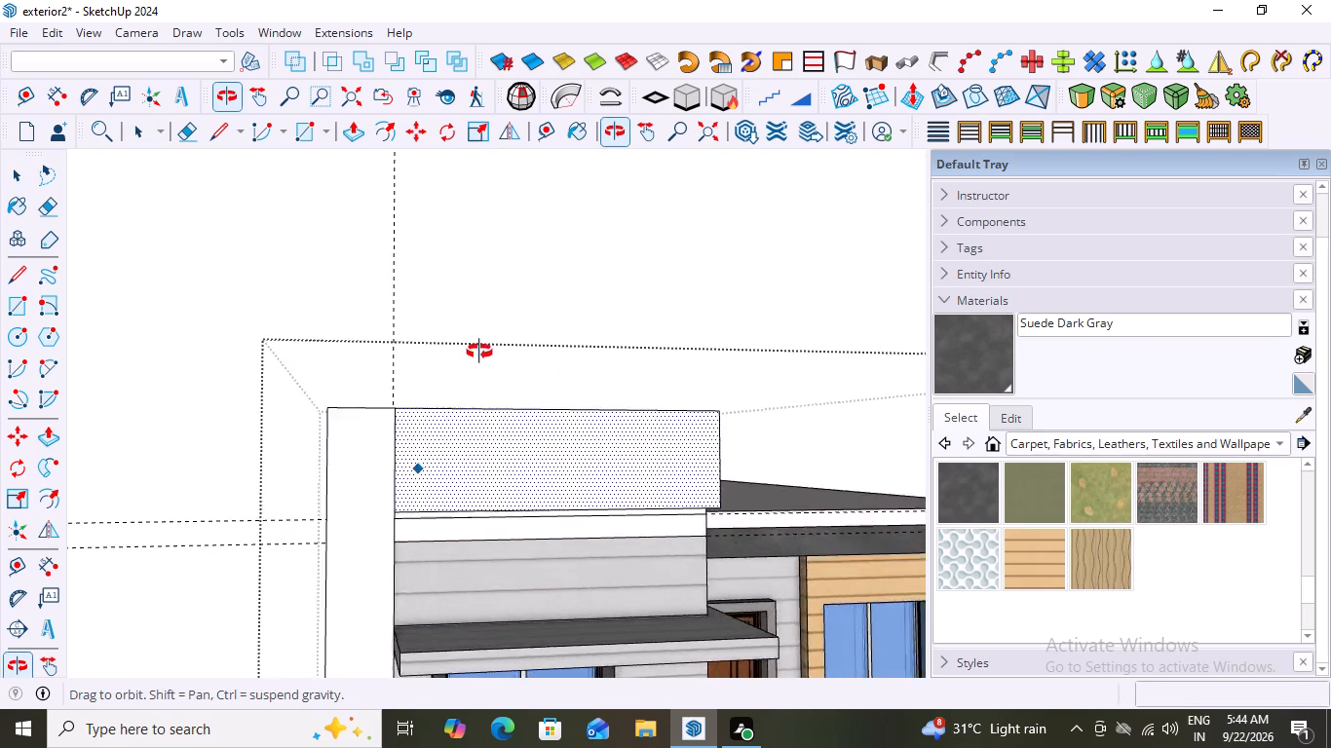
{"action": "middle_click_drag", "start_coordinate": [479, 352], "coordinate": [407, 399]}
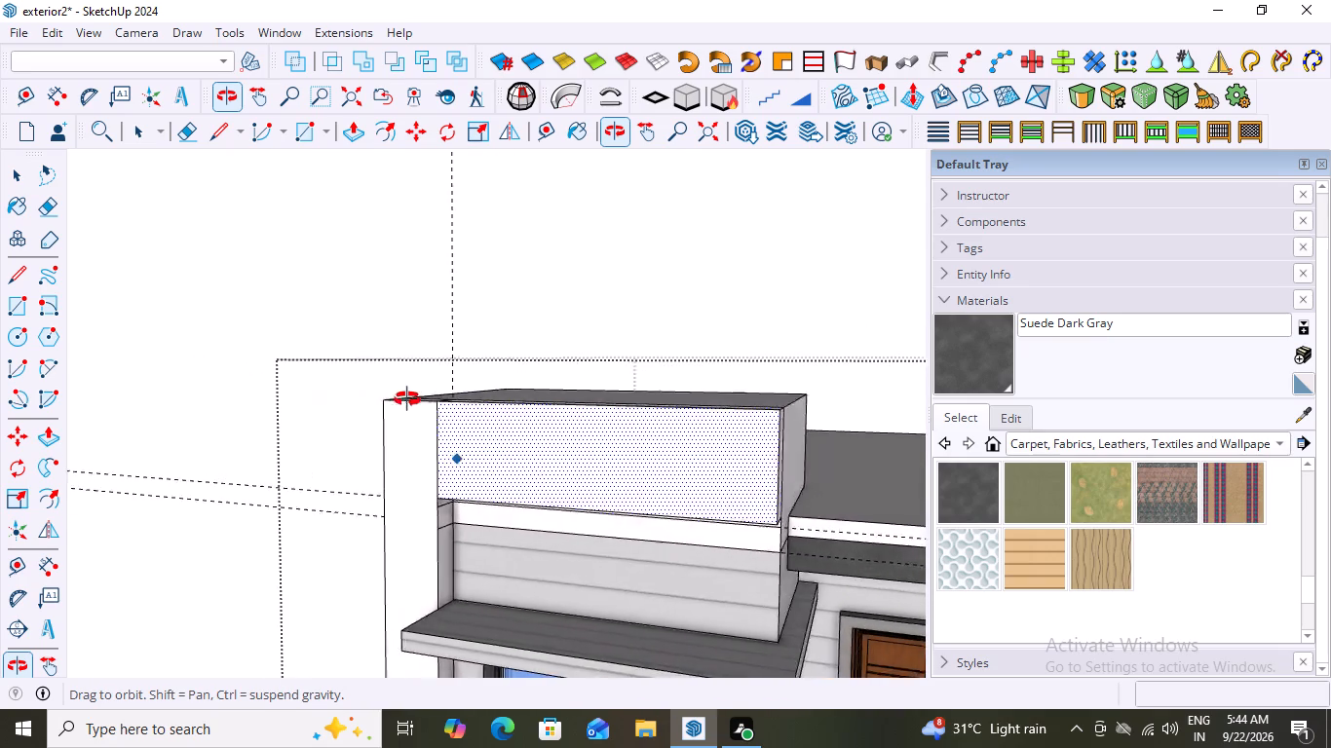
{"action": "middle_click_drag", "start_coordinate": [407, 399], "coordinate": [602, 379]}
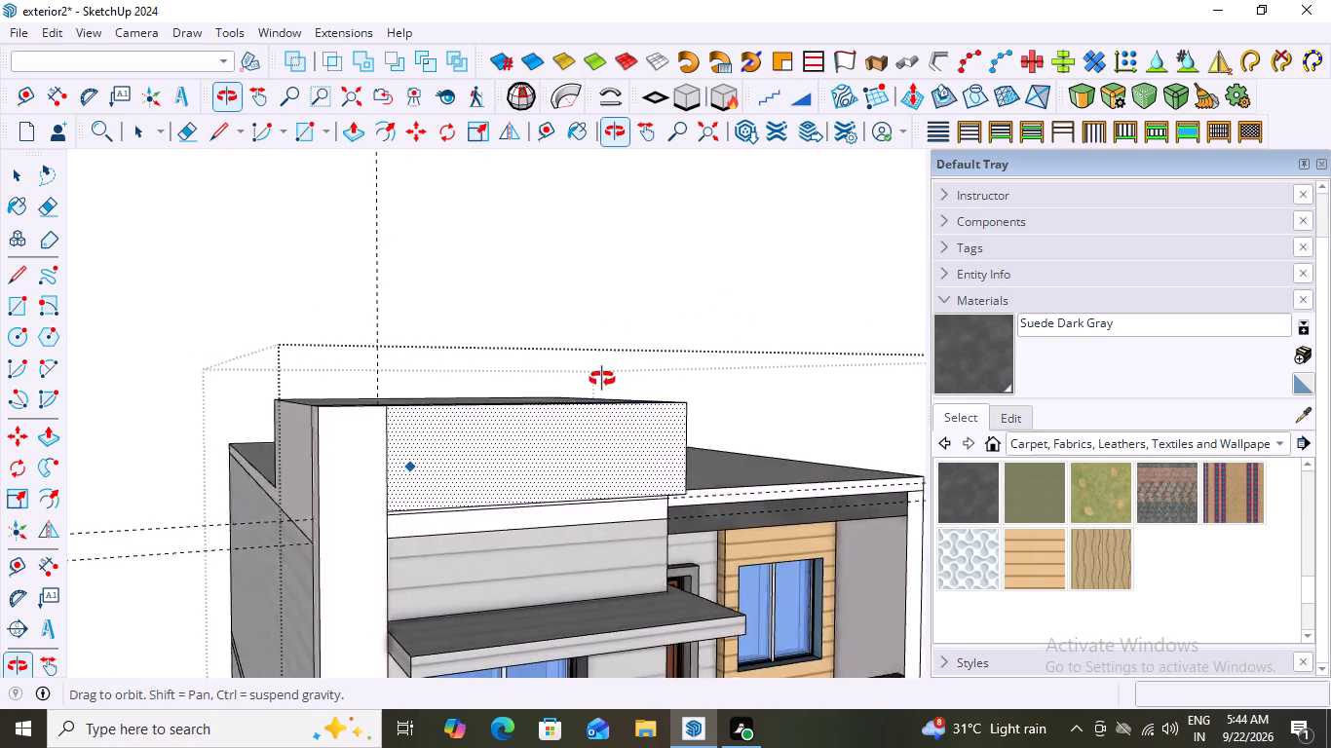
{"action": "middle_click_drag", "start_coordinate": [602, 379], "coordinate": [527, 323]}
{"action": "scroll", "coordinate": [498, 422], "scroll_direction": "down", "scroll_amount": 12}
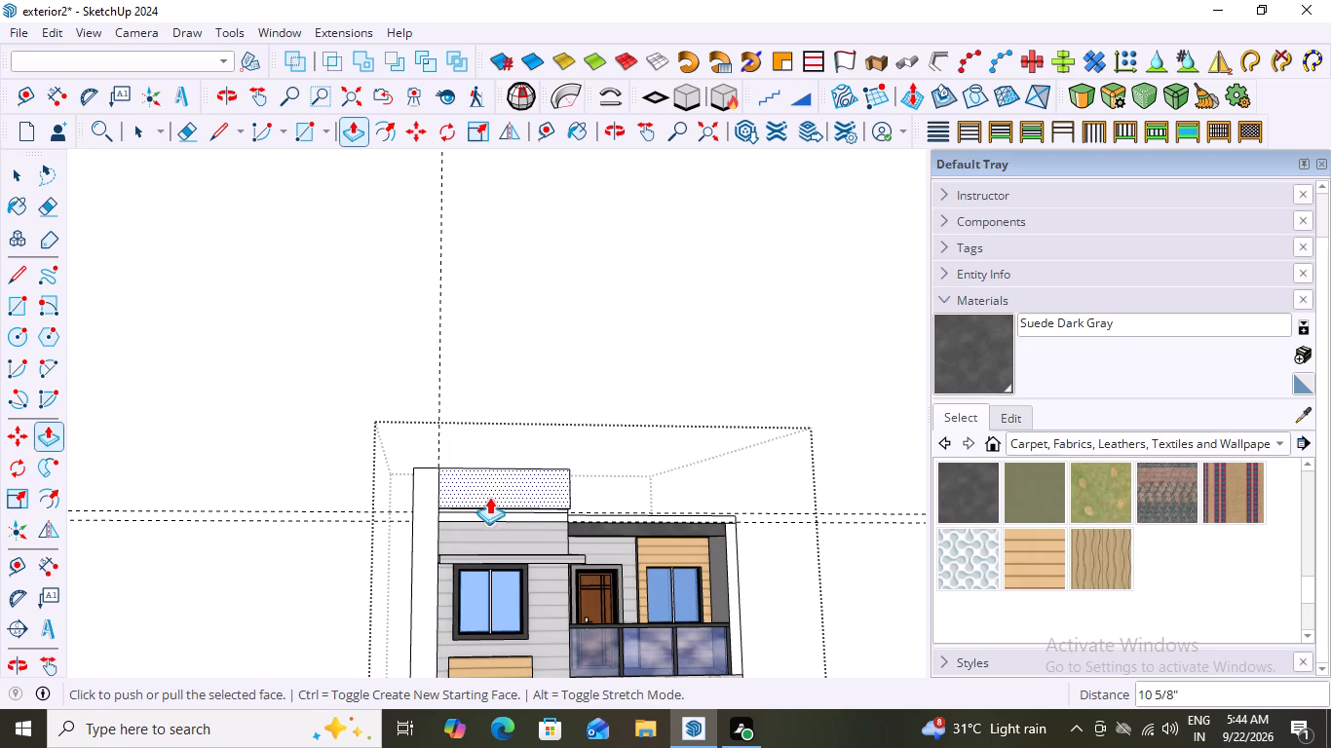
{"action": "scroll", "coordinate": [488, 493], "scroll_direction": "up", "scroll_amount": 11}
{"action": "scroll", "coordinate": [471, 524], "scroll_direction": "down", "scroll_amount": 2}
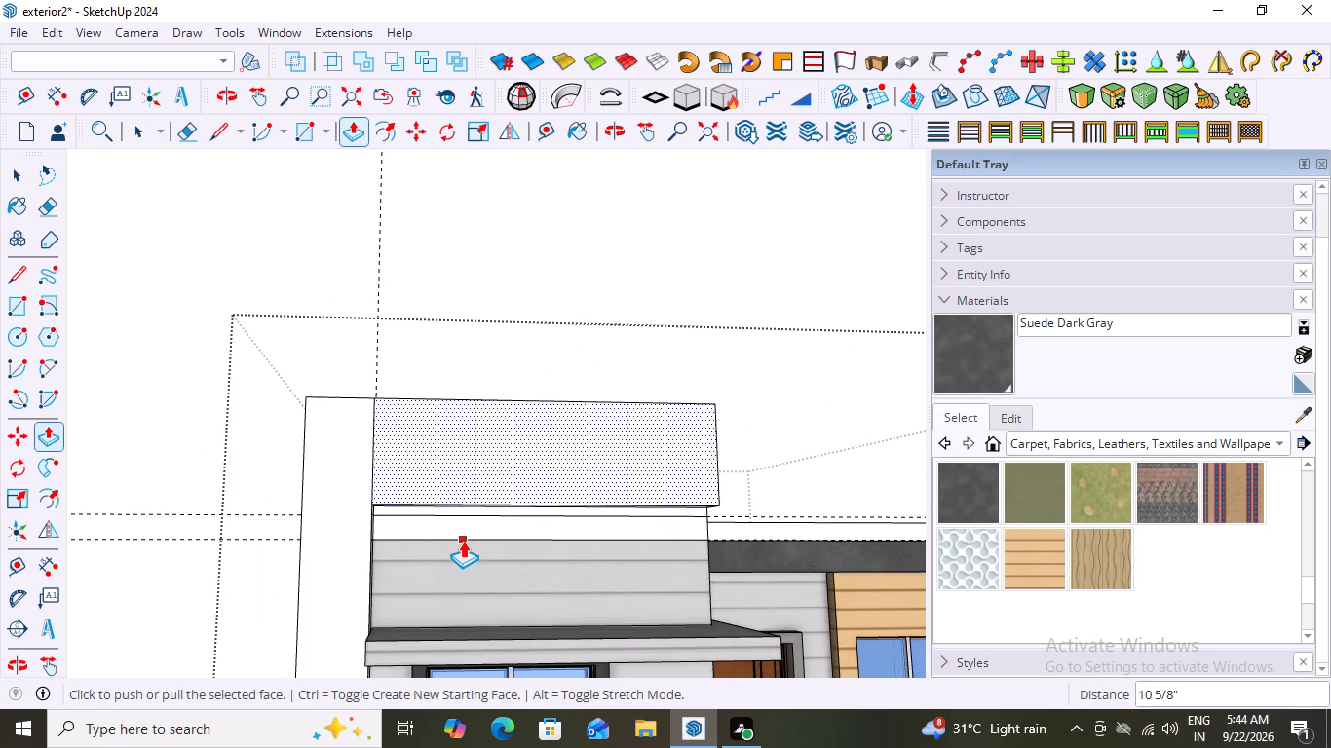
{"action": "middle_click_drag", "start_coordinate": [463, 541], "coordinate": [473, 511]}
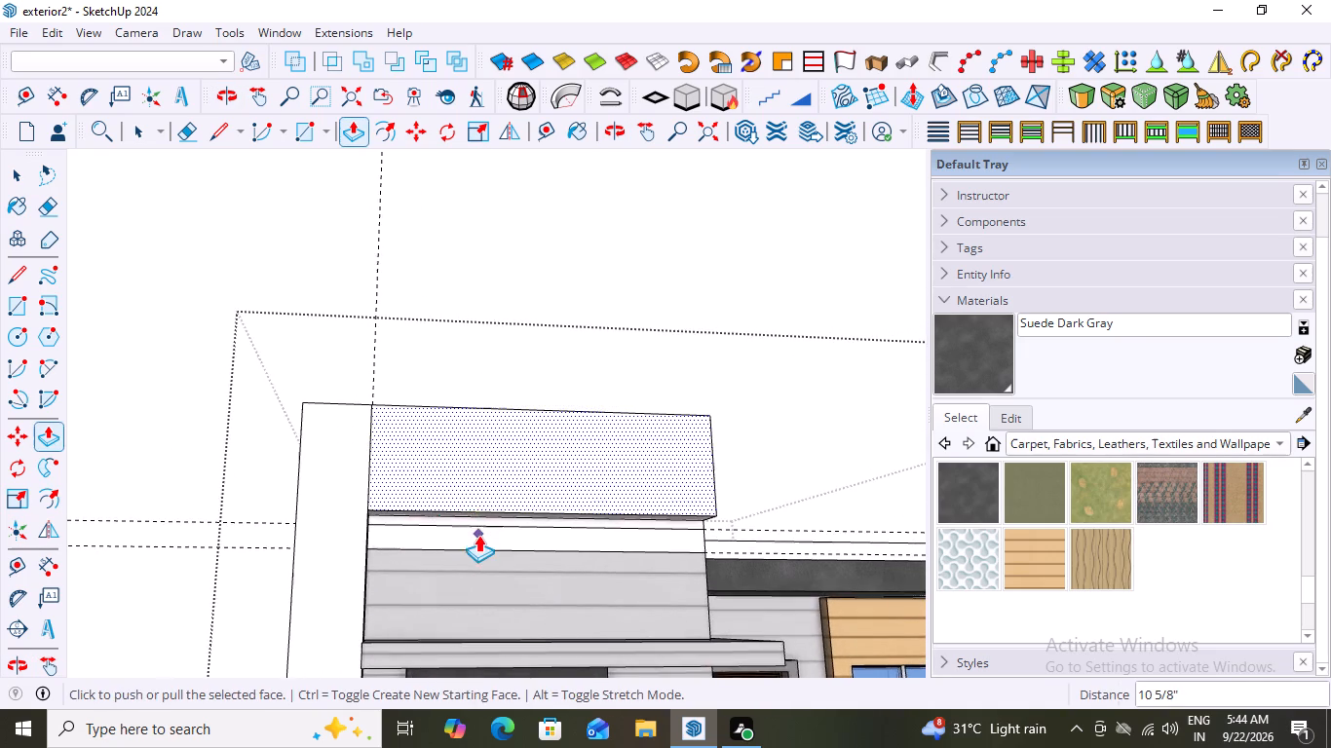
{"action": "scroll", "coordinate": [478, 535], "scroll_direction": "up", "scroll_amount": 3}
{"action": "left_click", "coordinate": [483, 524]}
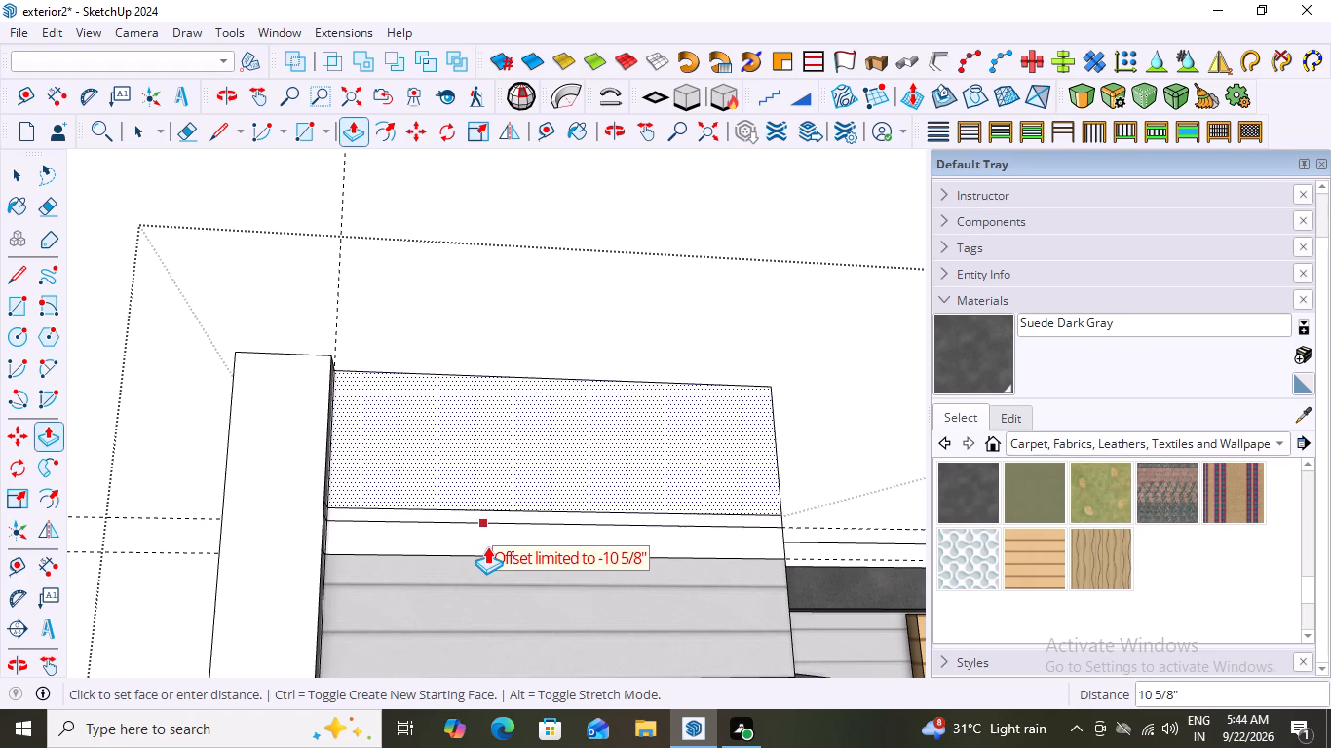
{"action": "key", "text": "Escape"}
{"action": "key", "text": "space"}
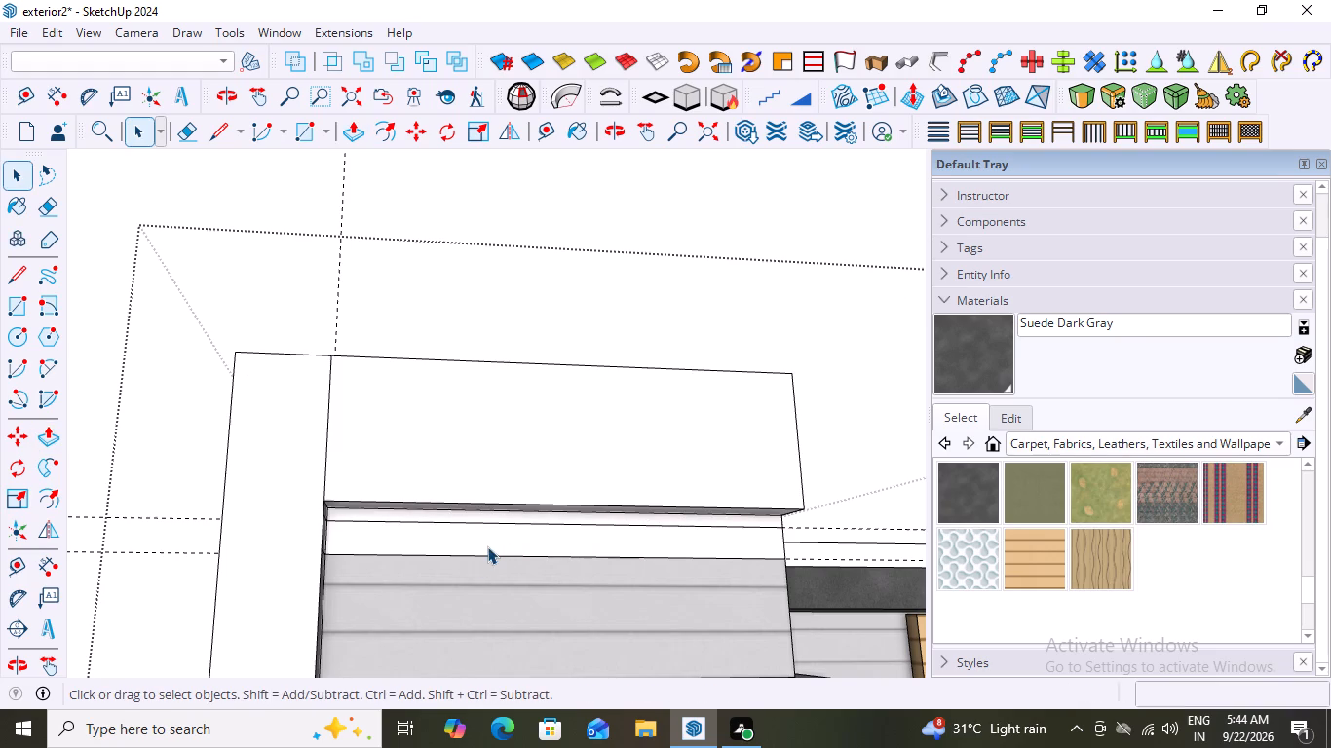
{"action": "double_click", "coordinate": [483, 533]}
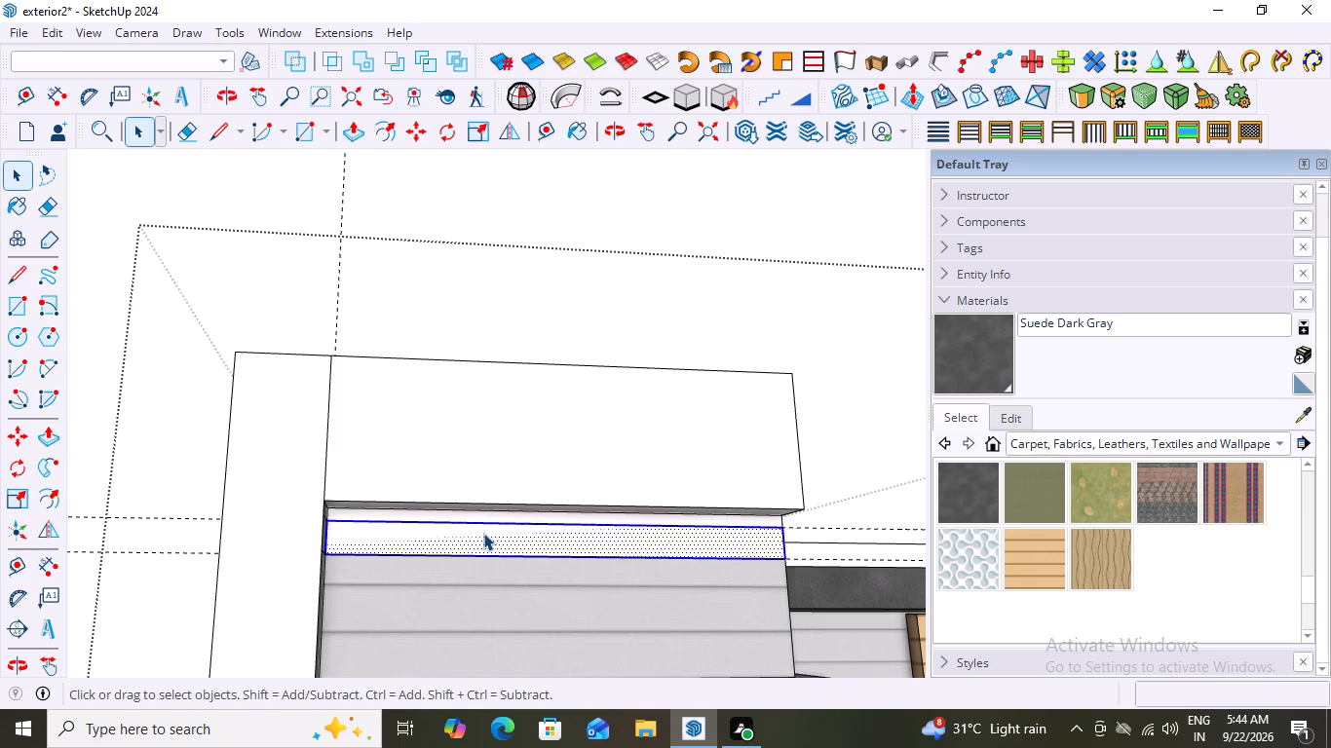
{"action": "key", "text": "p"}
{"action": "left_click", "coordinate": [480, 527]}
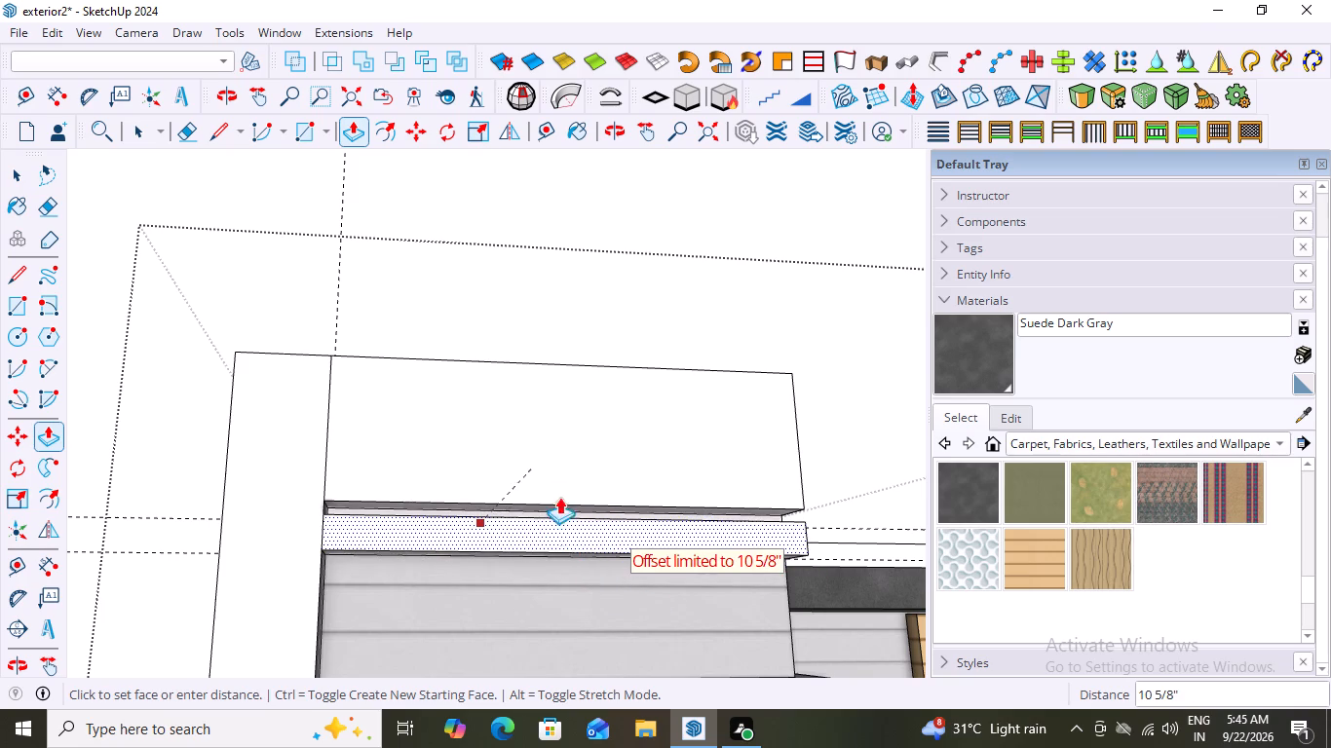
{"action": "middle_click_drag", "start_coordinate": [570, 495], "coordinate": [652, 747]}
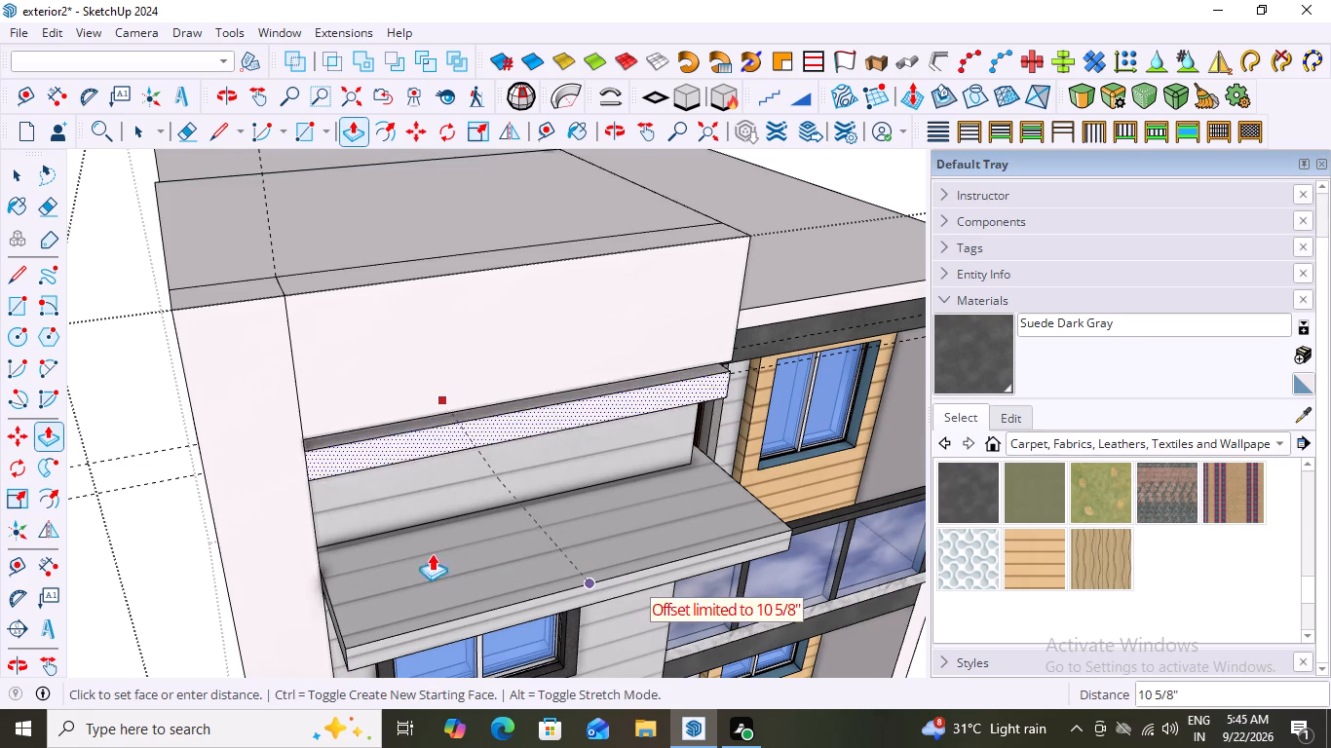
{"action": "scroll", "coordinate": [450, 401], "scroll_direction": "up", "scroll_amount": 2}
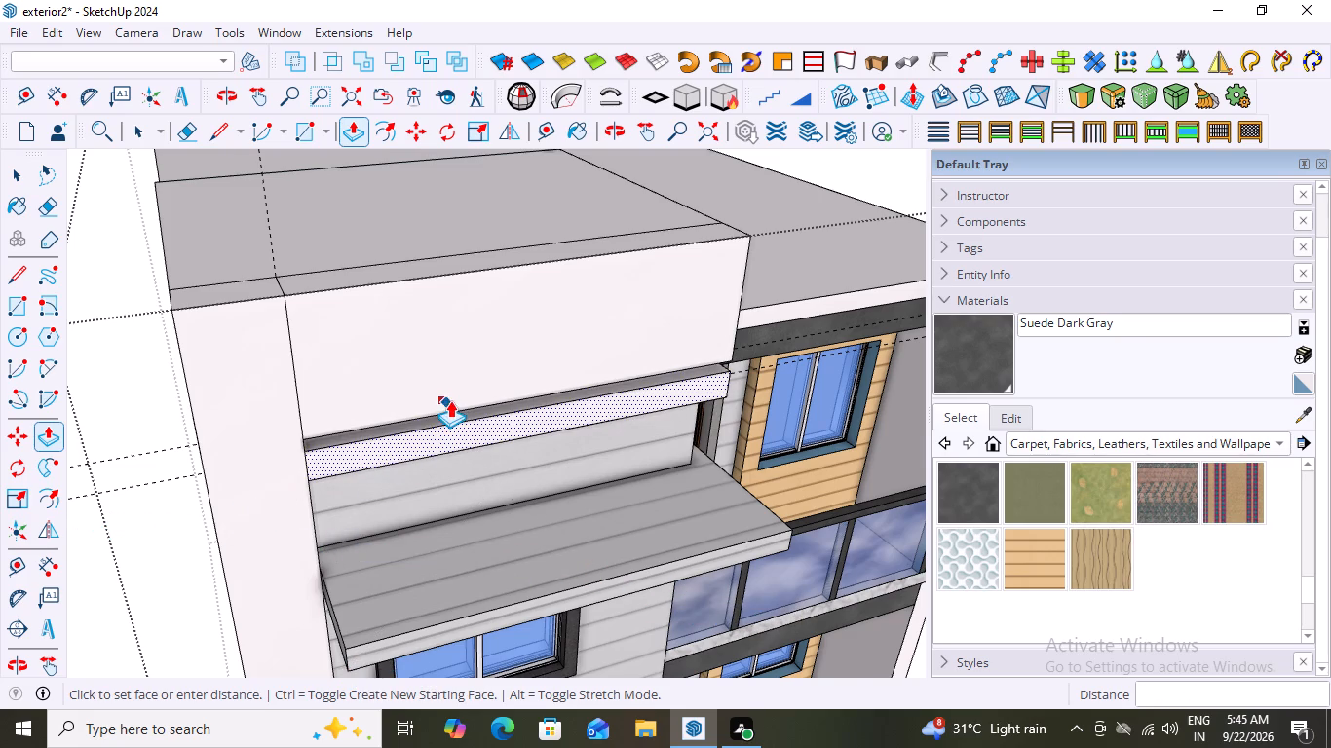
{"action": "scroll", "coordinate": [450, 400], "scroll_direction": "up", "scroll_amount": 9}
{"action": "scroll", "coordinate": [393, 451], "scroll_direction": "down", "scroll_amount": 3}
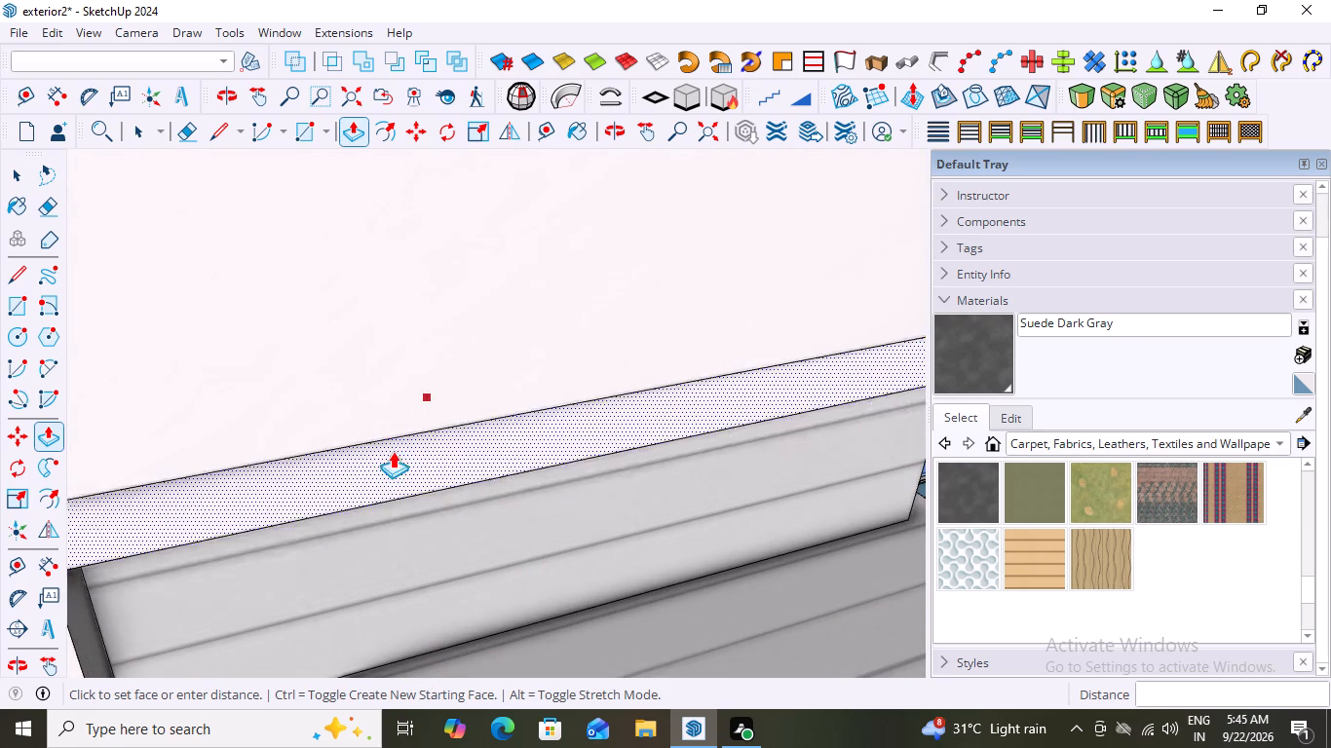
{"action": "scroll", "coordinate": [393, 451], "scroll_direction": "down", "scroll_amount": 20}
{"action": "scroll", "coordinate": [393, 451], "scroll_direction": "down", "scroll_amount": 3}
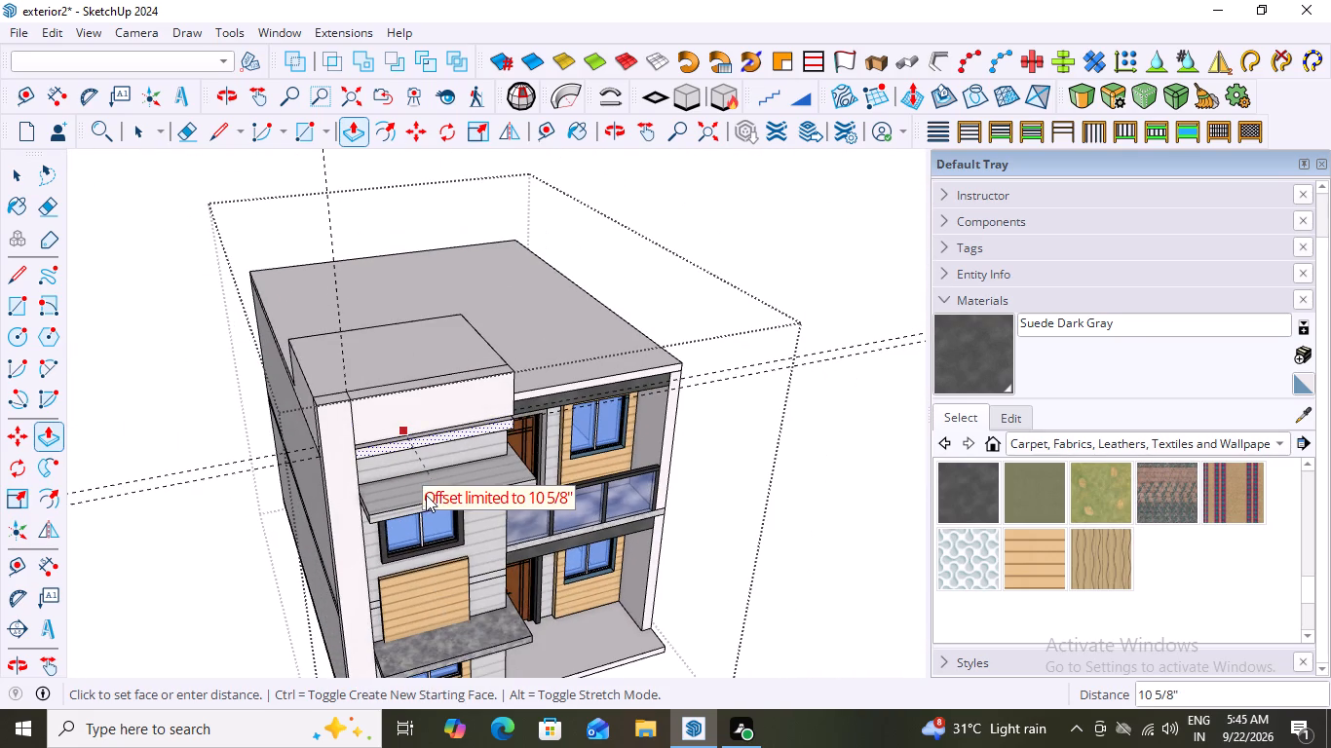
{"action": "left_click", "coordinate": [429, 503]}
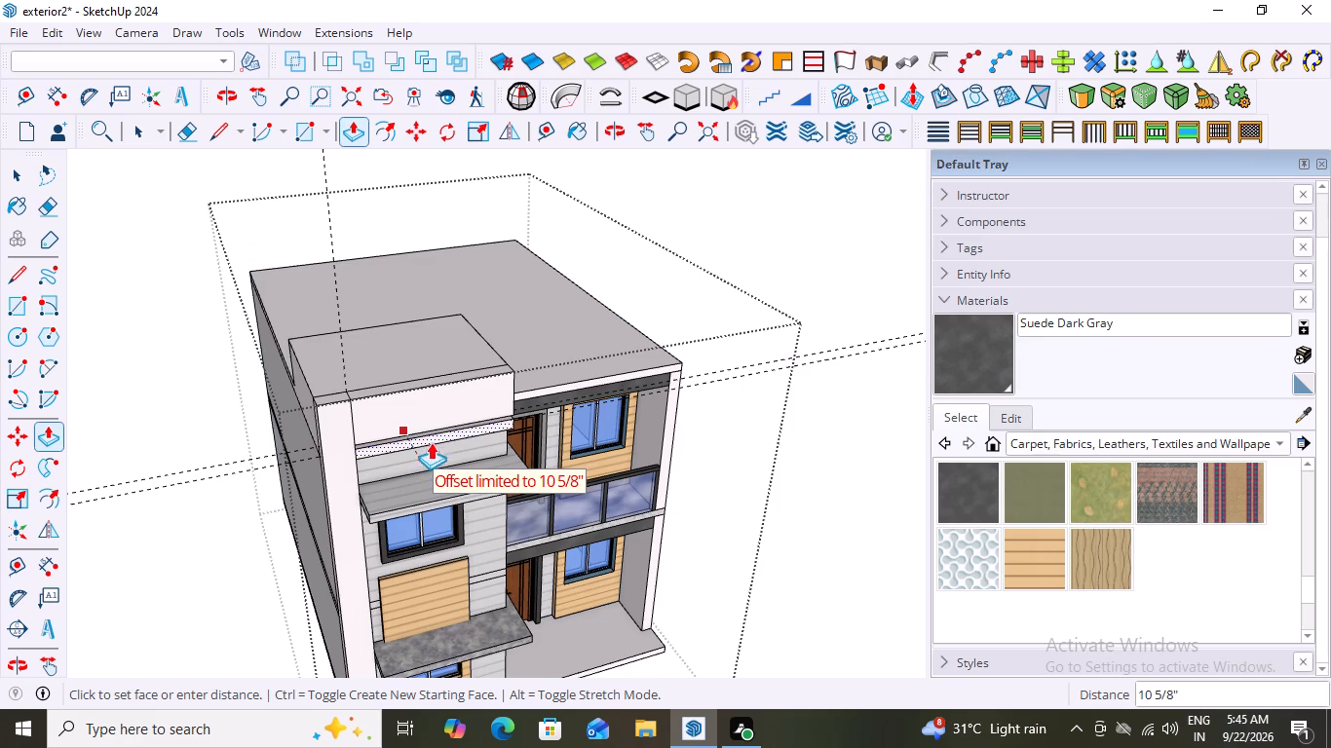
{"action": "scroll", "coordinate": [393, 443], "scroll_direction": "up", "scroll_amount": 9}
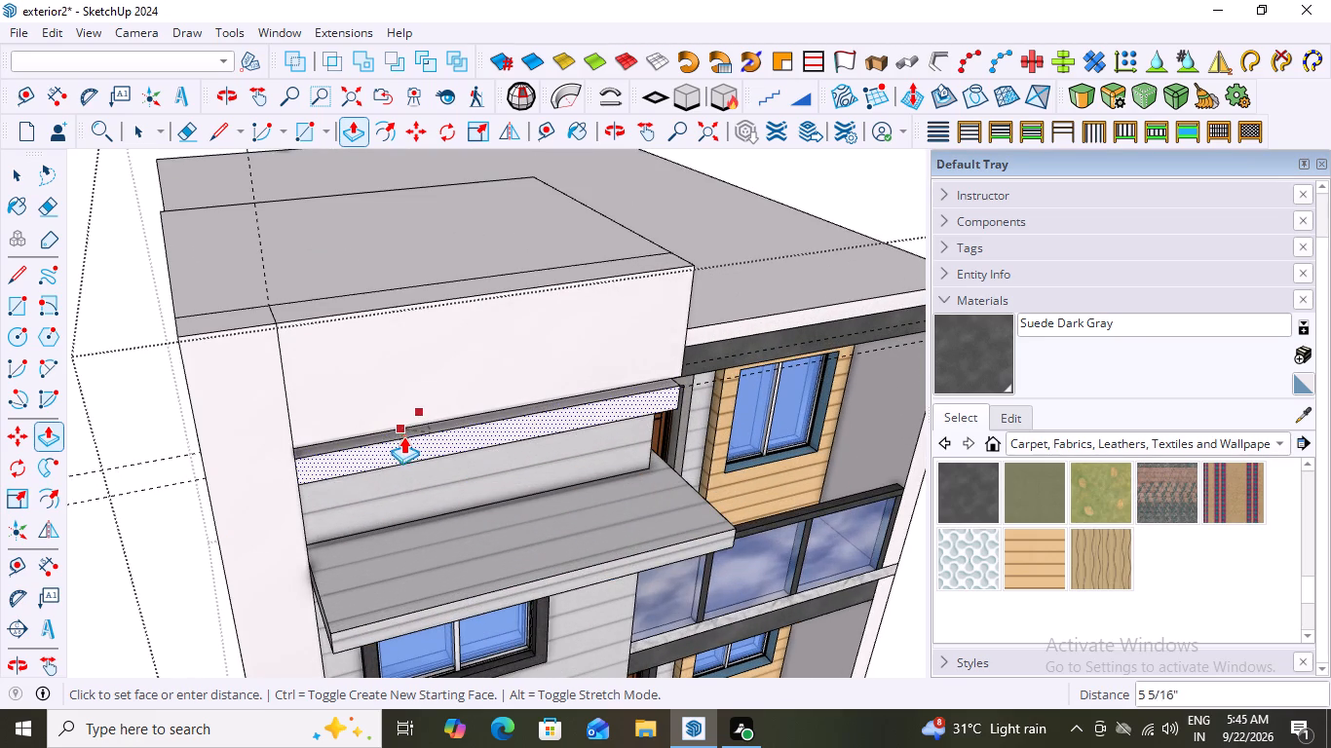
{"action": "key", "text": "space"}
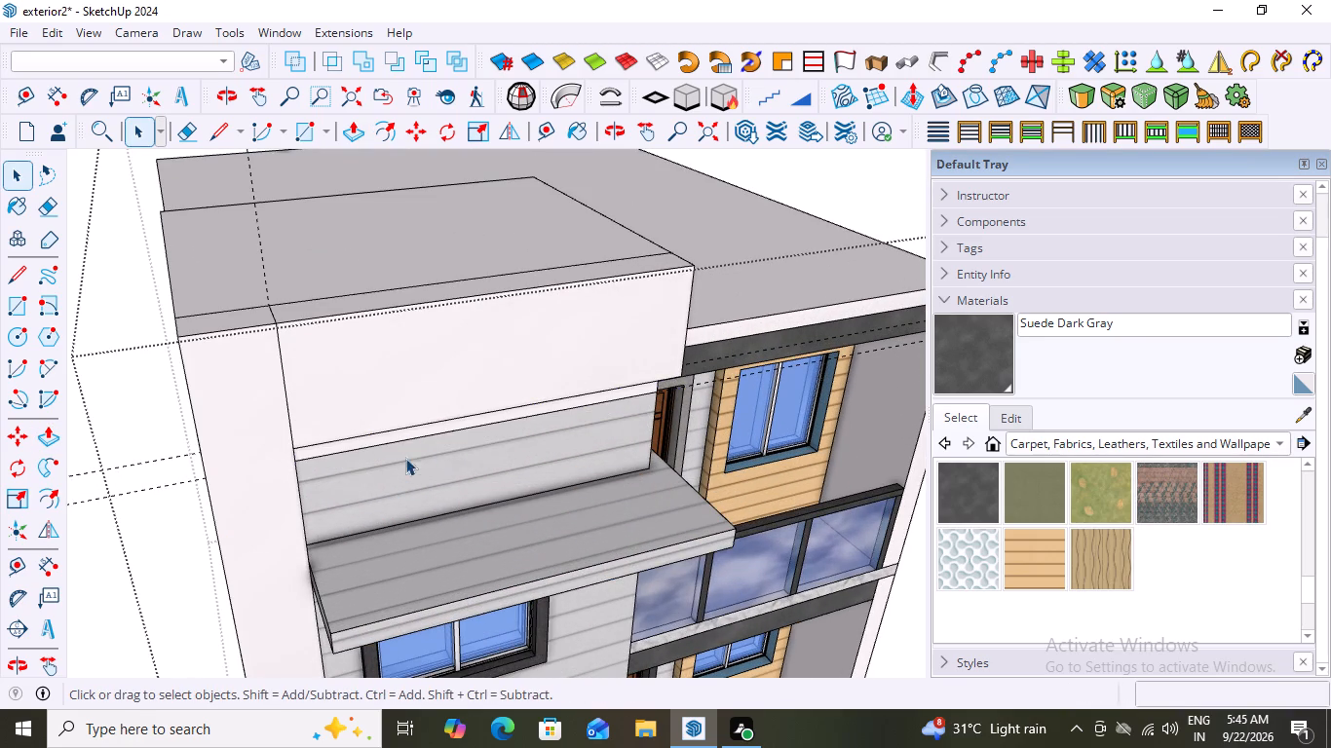
Push/Pull the narrow white band beneath the parapet panel outward 10 5/8", flush with the projecting panel.
{"action": "double_click", "coordinate": [411, 429]}
{"action": "double_click", "coordinate": [411, 429]}
{"action": "middle_click_drag", "start_coordinate": [443, 447], "coordinate": [297, 297]}
{"action": "scroll", "coordinate": [468, 548], "scroll_direction": "up", "scroll_amount": 3}
{"action": "triple_click", "coordinate": [469, 522]}
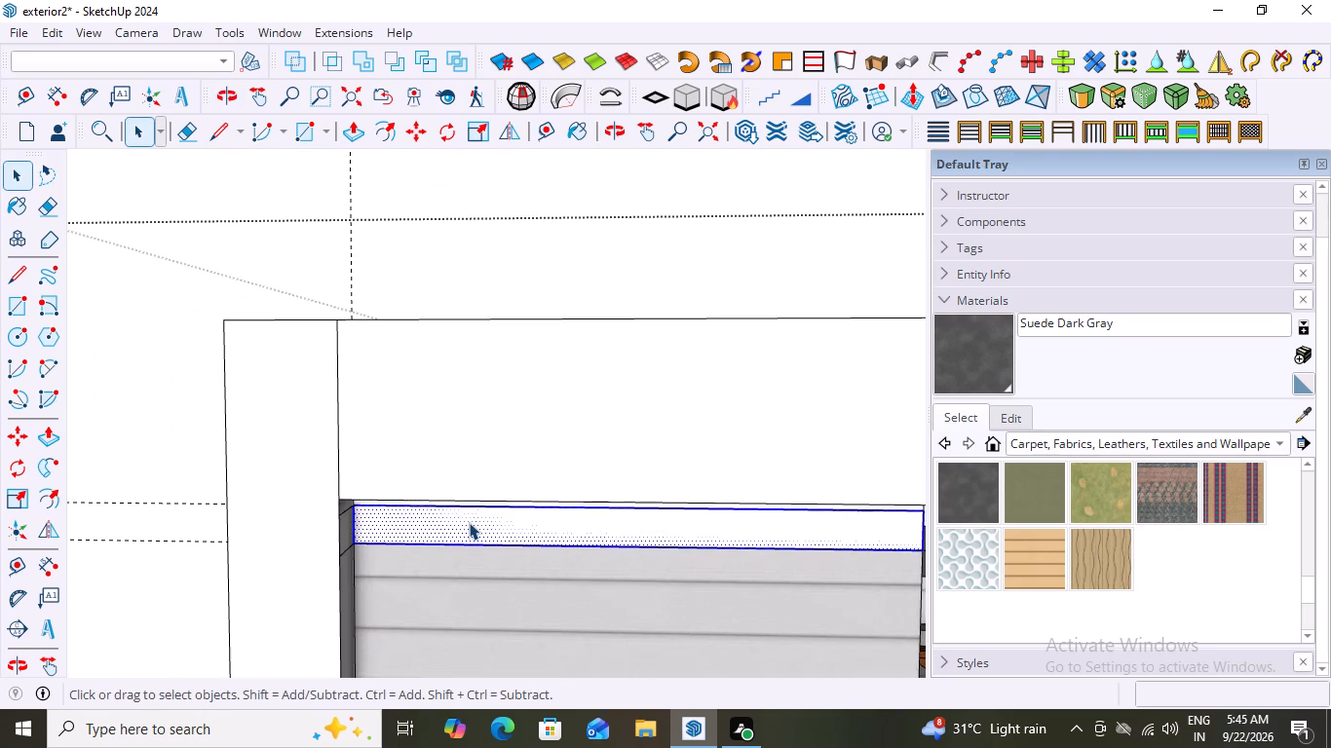
{"action": "triple_click", "coordinate": [469, 522]}
{"action": "scroll", "coordinate": [467, 539], "scroll_direction": "down", "scroll_amount": 4}
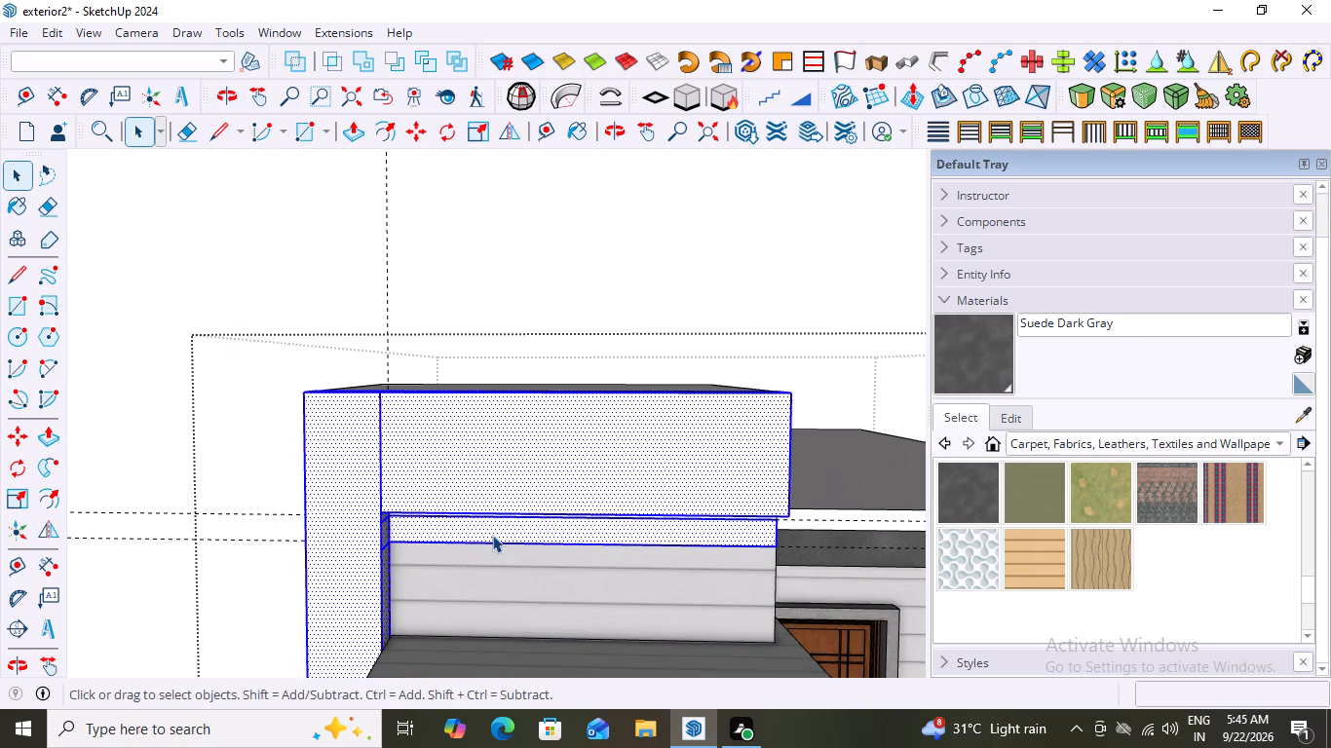
{"action": "left_click", "coordinate": [499, 531]}
{"action": "double_click", "coordinate": [506, 530]}
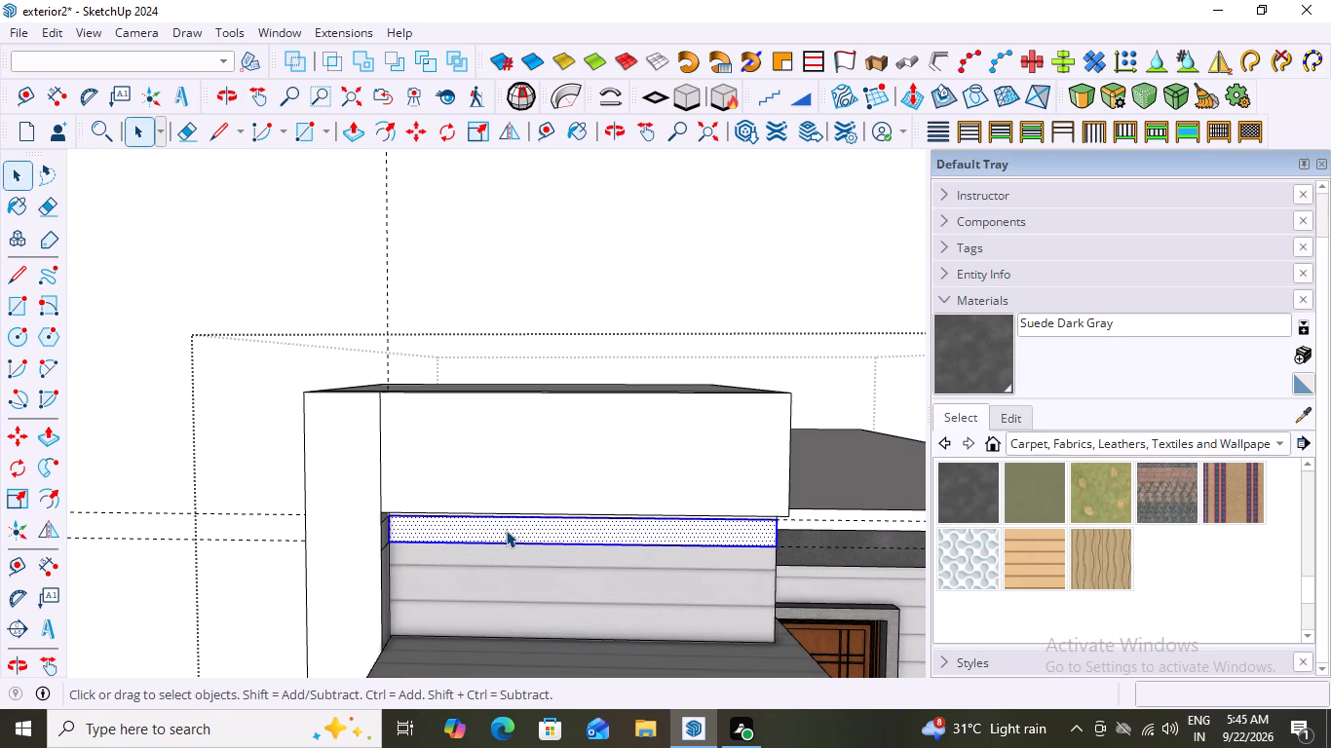
{"action": "key", "text": "p"}
{"action": "left_click", "coordinate": [504, 515]}
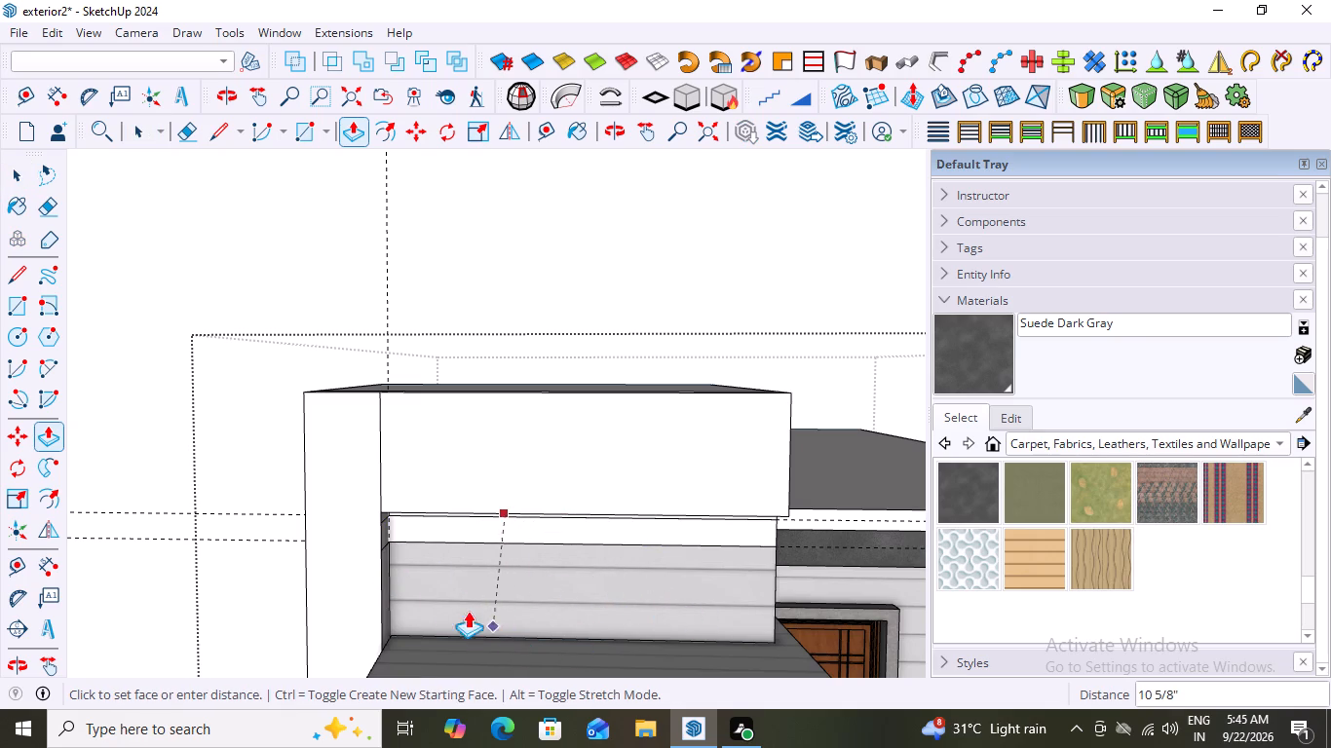
{"action": "left_click", "coordinate": [346, 584]}
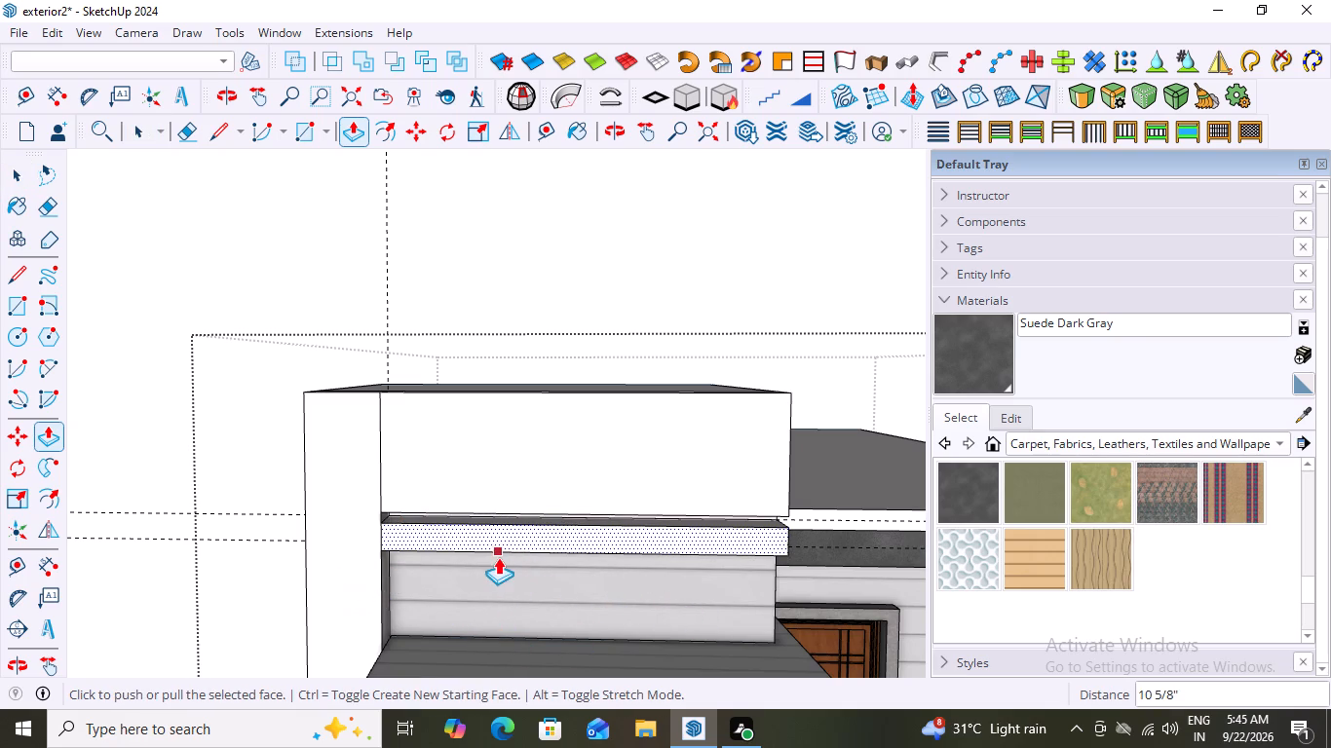
Push/Pull the white band's front face a further 1' 11 1/8" or so outward, to the canopy's front corner, and exit the group.
{"action": "key", "text": "space"}
{"action": "key", "text": "p"}
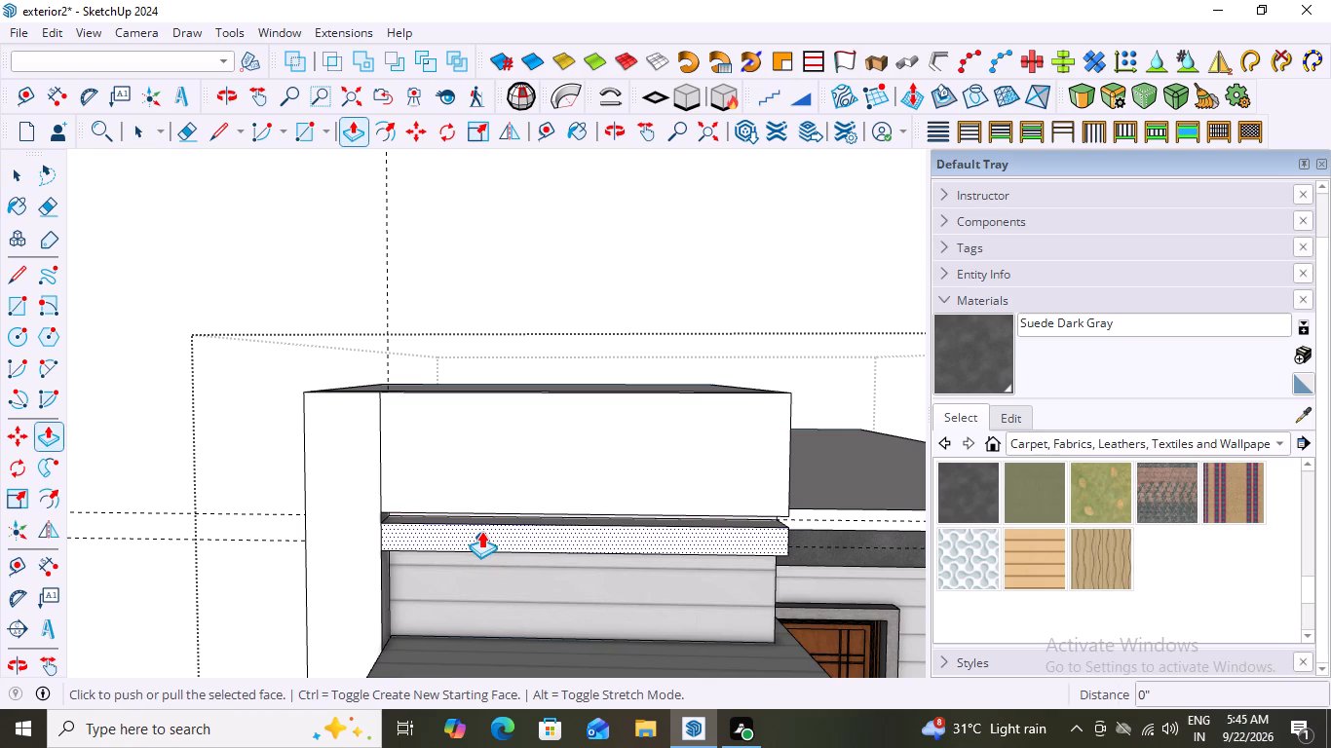
{"action": "left_click", "coordinate": [484, 525]}
{"action": "scroll", "coordinate": [490, 566], "scroll_direction": "down", "scroll_amount": 4}
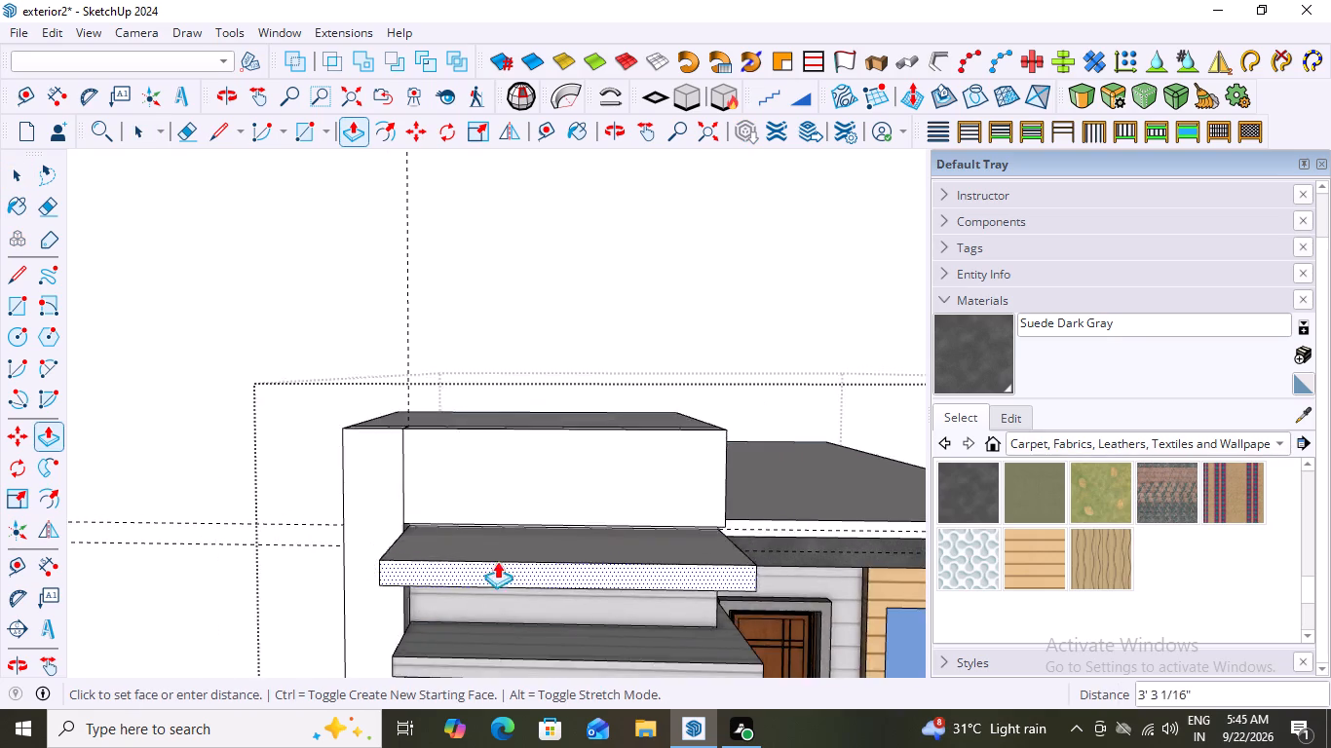
{"action": "scroll", "coordinate": [497, 561], "scroll_direction": "down", "scroll_amount": 18}
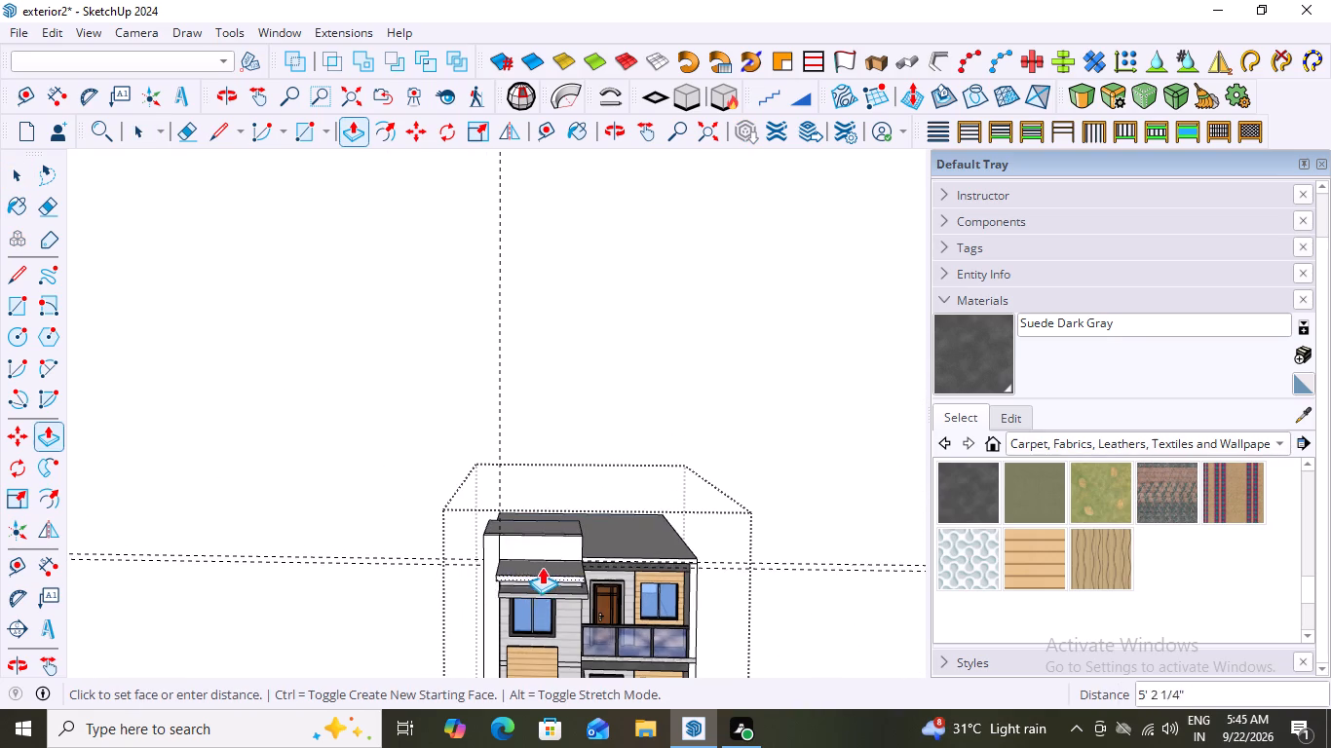
{"action": "scroll", "coordinate": [543, 564], "scroll_direction": "up", "scroll_amount": 14}
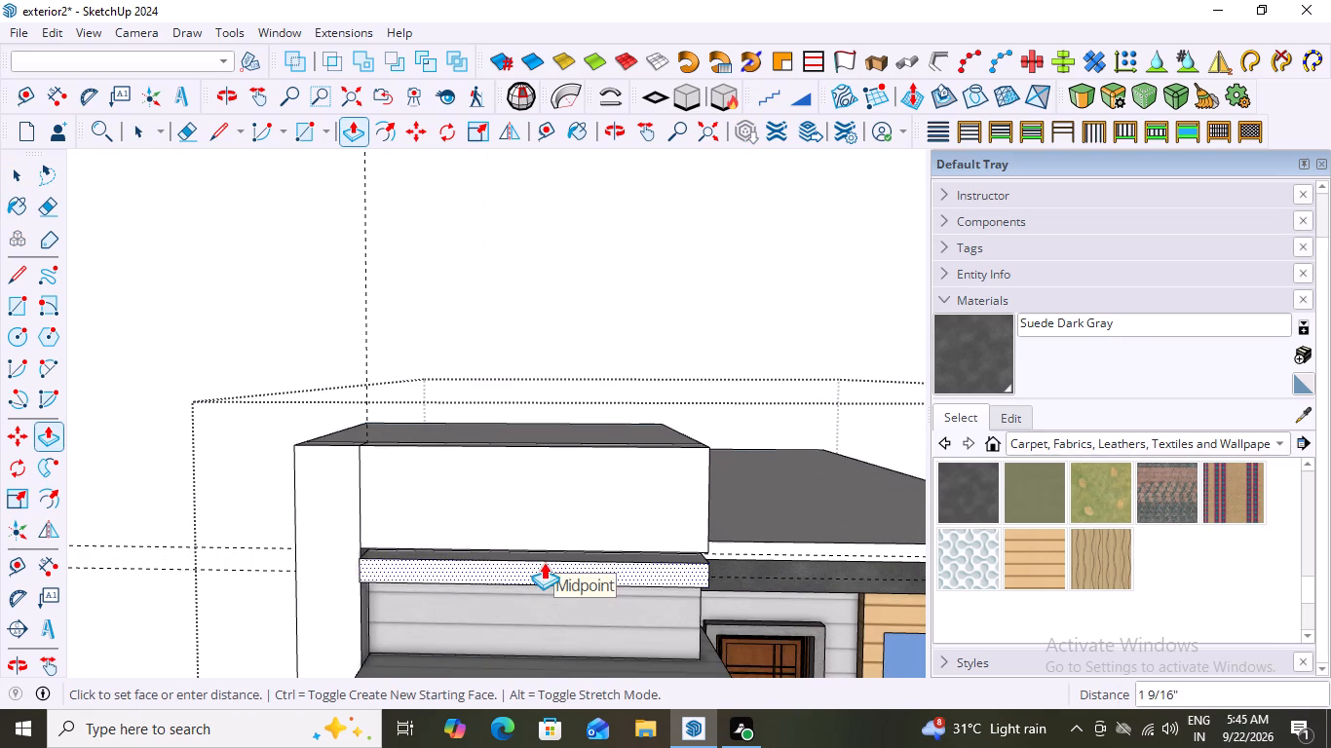
{"action": "scroll", "coordinate": [539, 570], "scroll_direction": "down", "scroll_amount": 5}
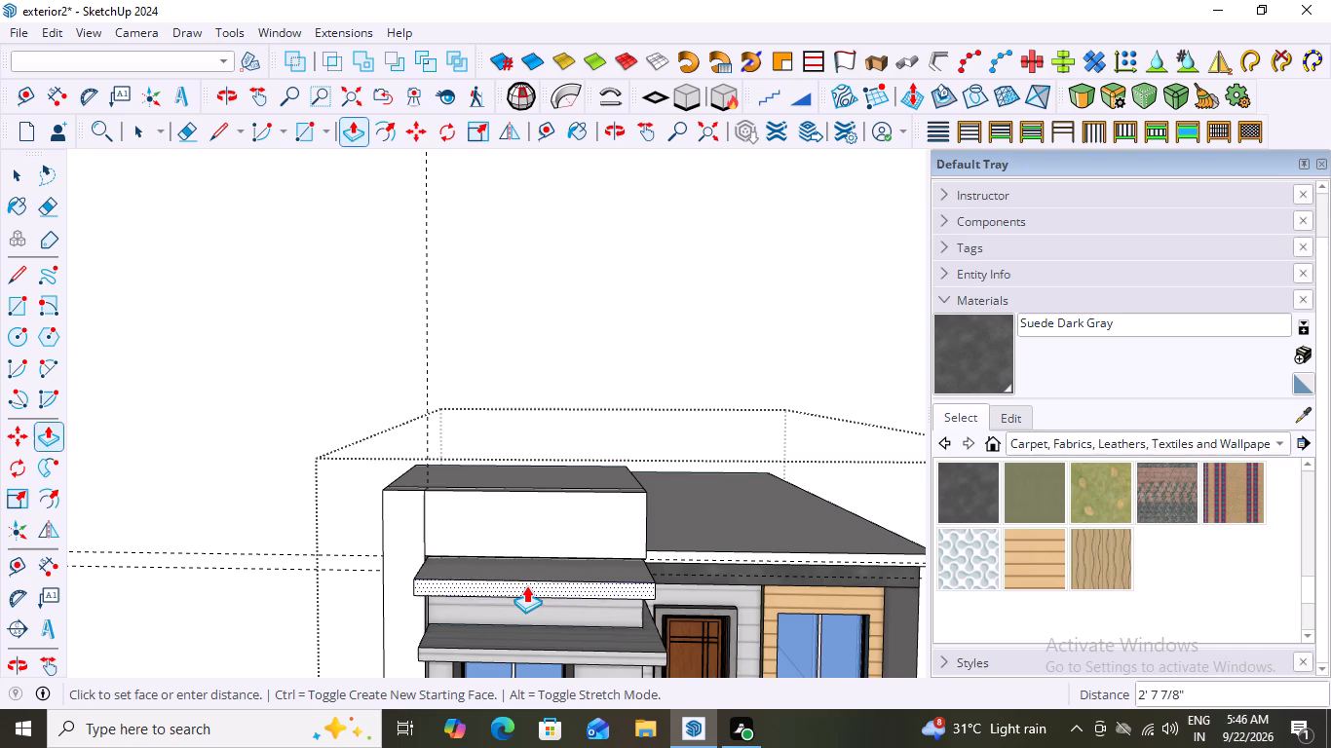
{"action": "scroll", "coordinate": [527, 580], "scroll_direction": "down", "scroll_amount": 9}
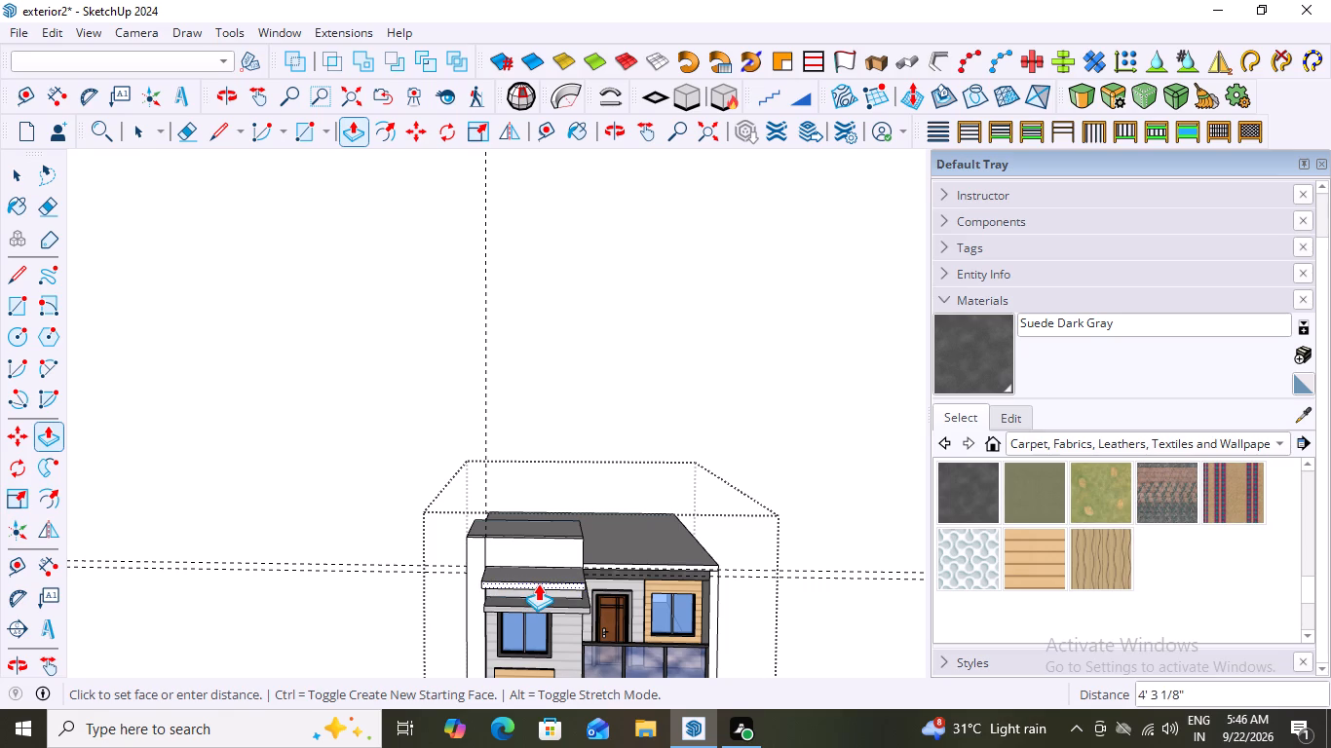
{"action": "middle_click_drag", "start_coordinate": [538, 583], "coordinate": [581, 541]}
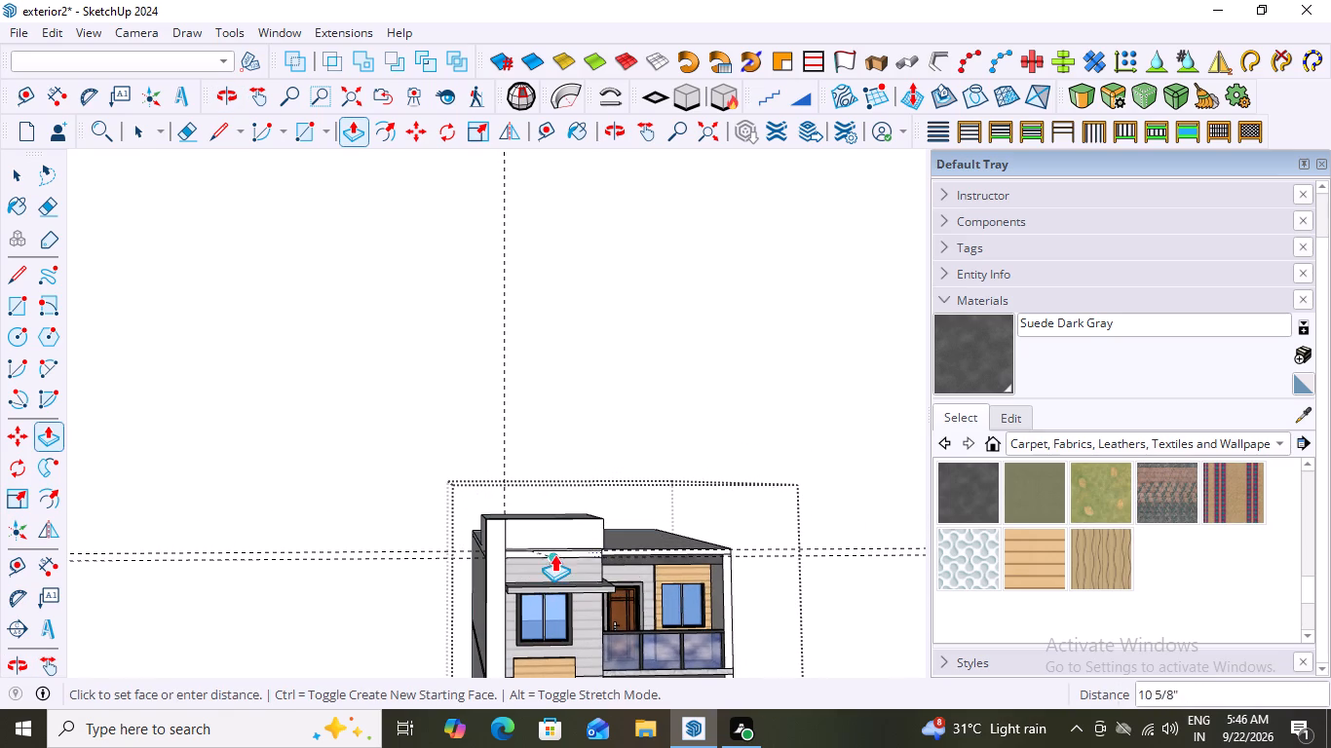
{"action": "left_click", "coordinate": [513, 592]}
{"action": "middle_click_drag", "start_coordinate": [606, 557], "coordinate": [402, 562]}
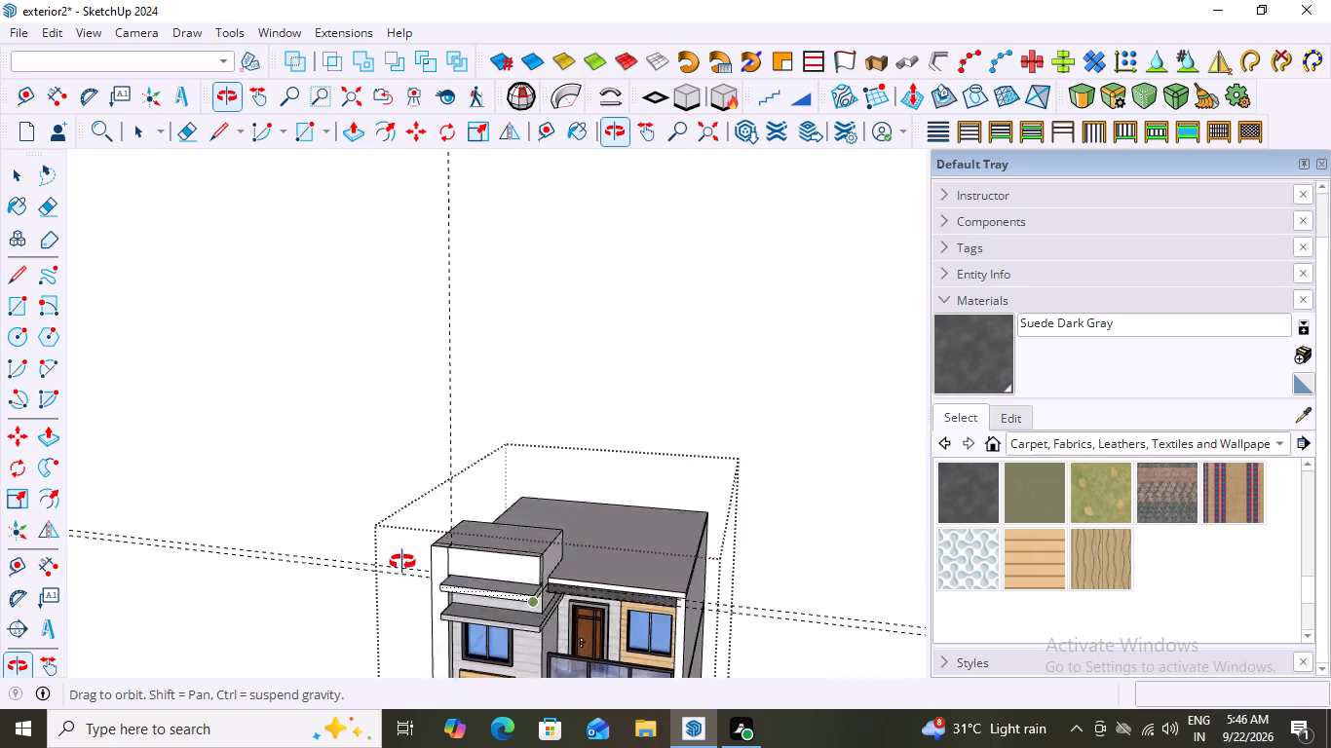
{"action": "middle_click_drag", "start_coordinate": [402, 562], "coordinate": [422, 570]}
{"action": "key", "text": "space"}
{"action": "left_click", "coordinate": [725, 380]}
Delete the seam edges between the side wall and the parapet panel on the roof top and the front face.
{"action": "middle_click_drag", "start_coordinate": [420, 601], "coordinate": [533, 628]}
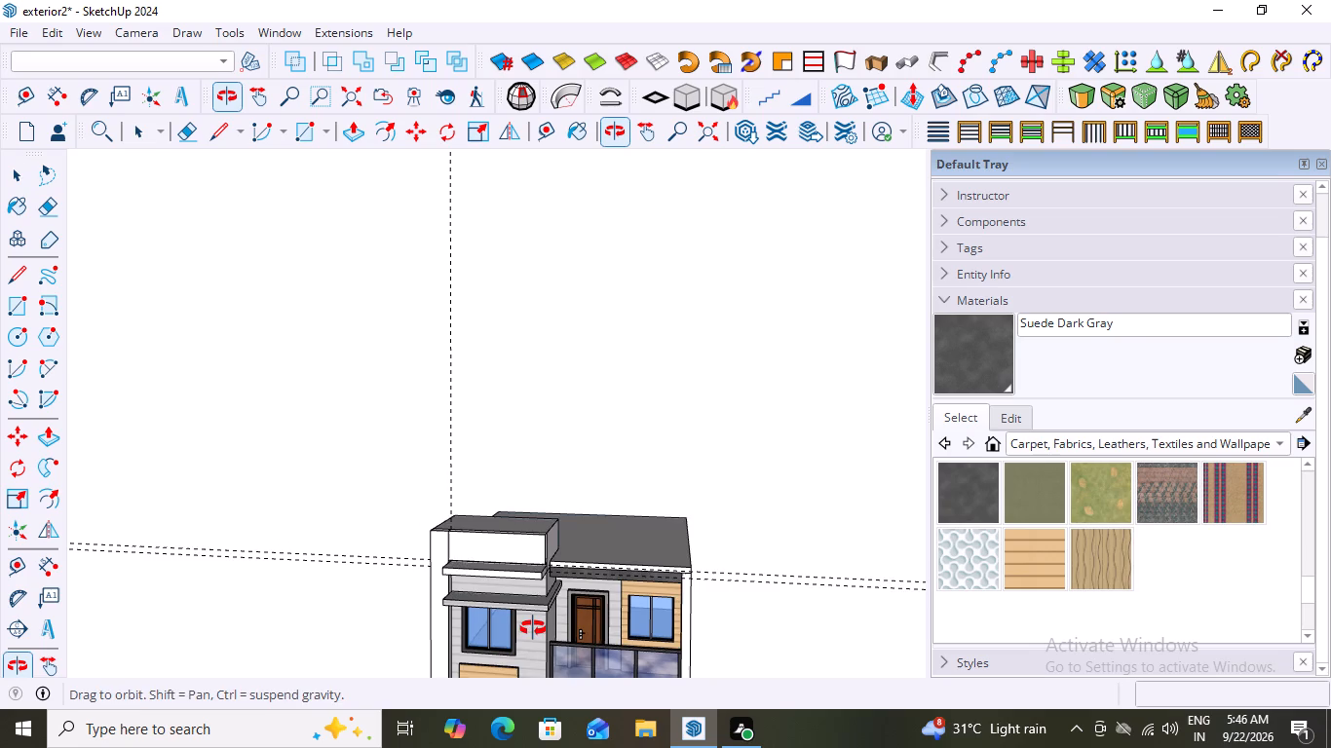
{"action": "middle_click_drag", "start_coordinate": [533, 628], "coordinate": [551, 629]}
{"action": "scroll", "coordinate": [470, 552], "scroll_direction": "up", "scroll_amount": 11}
{"action": "middle_click_drag", "start_coordinate": [513, 535], "coordinate": [531, 681]}
{"action": "scroll", "coordinate": [433, 397], "scroll_direction": "up", "scroll_amount": 6}
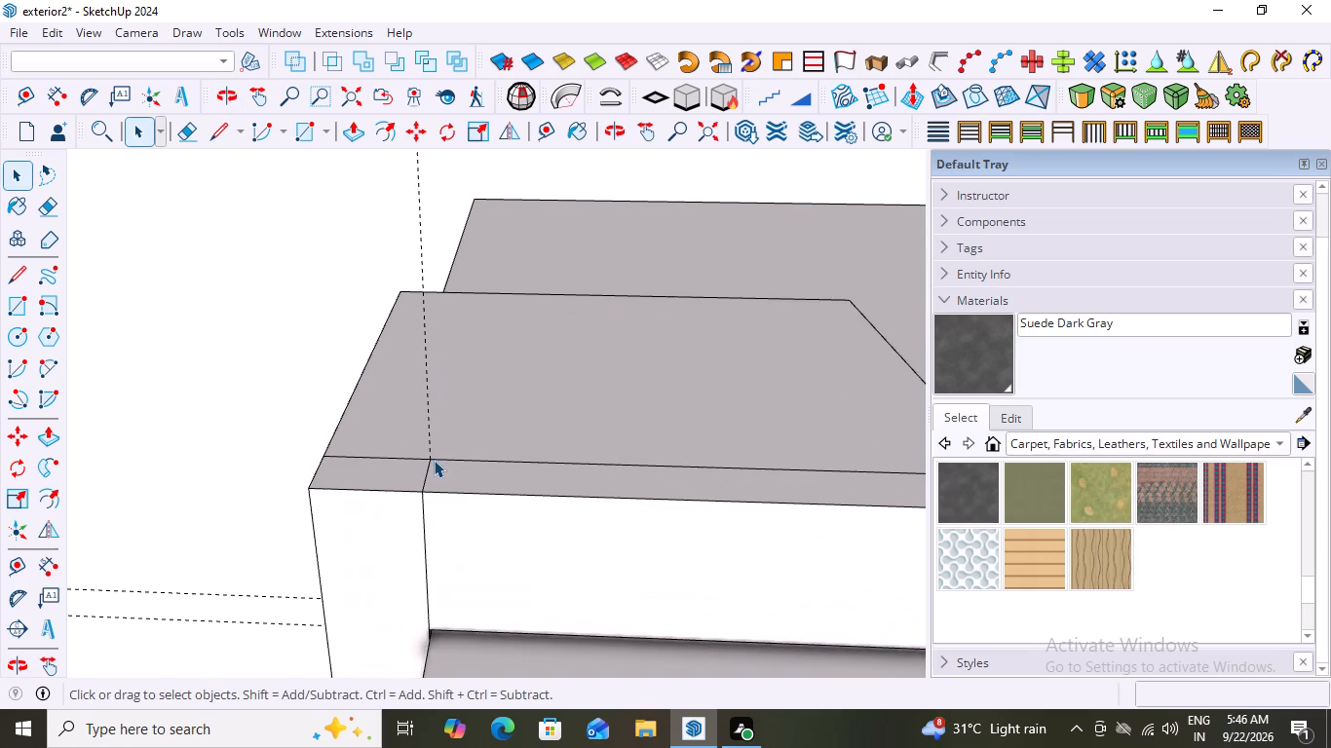
{"action": "double_click", "coordinate": [474, 477]}
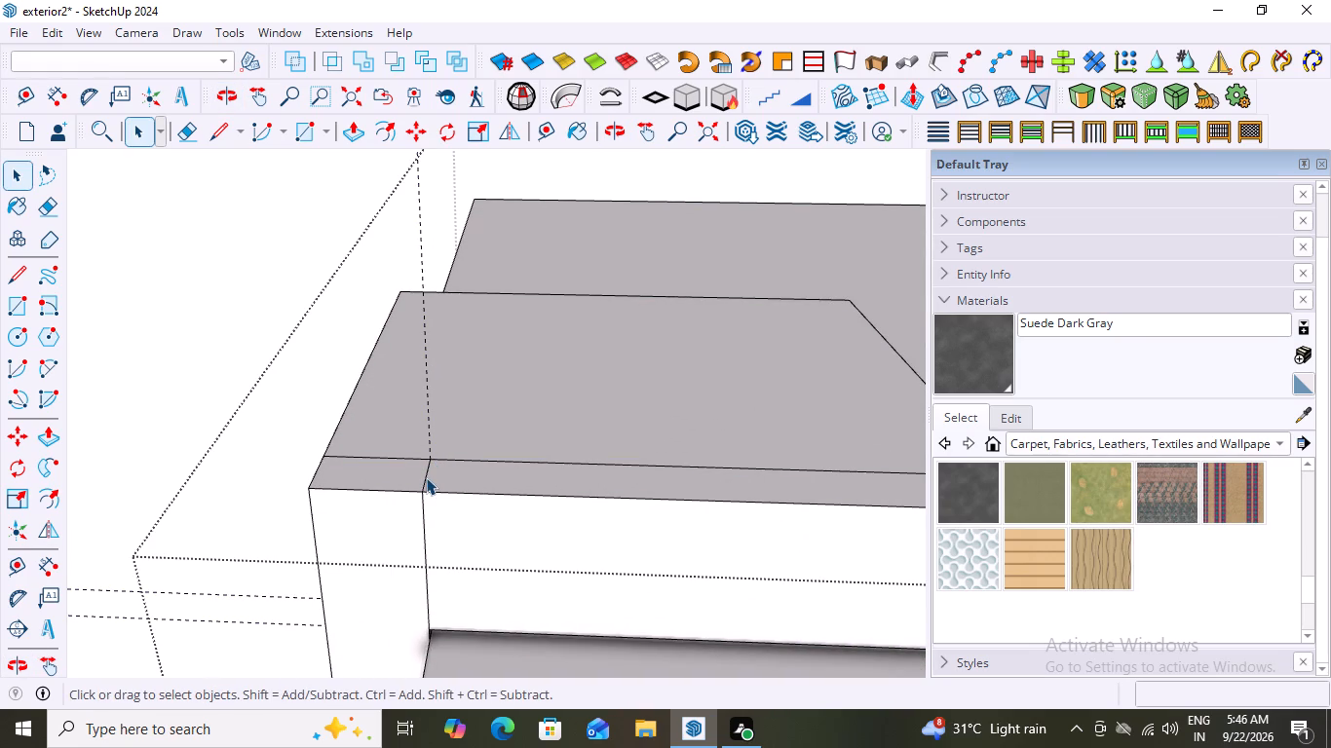
{"action": "left_click", "coordinate": [426, 477]}
{"action": "key", "text": "Delete"}
{"action": "double_click", "coordinate": [422, 522]}
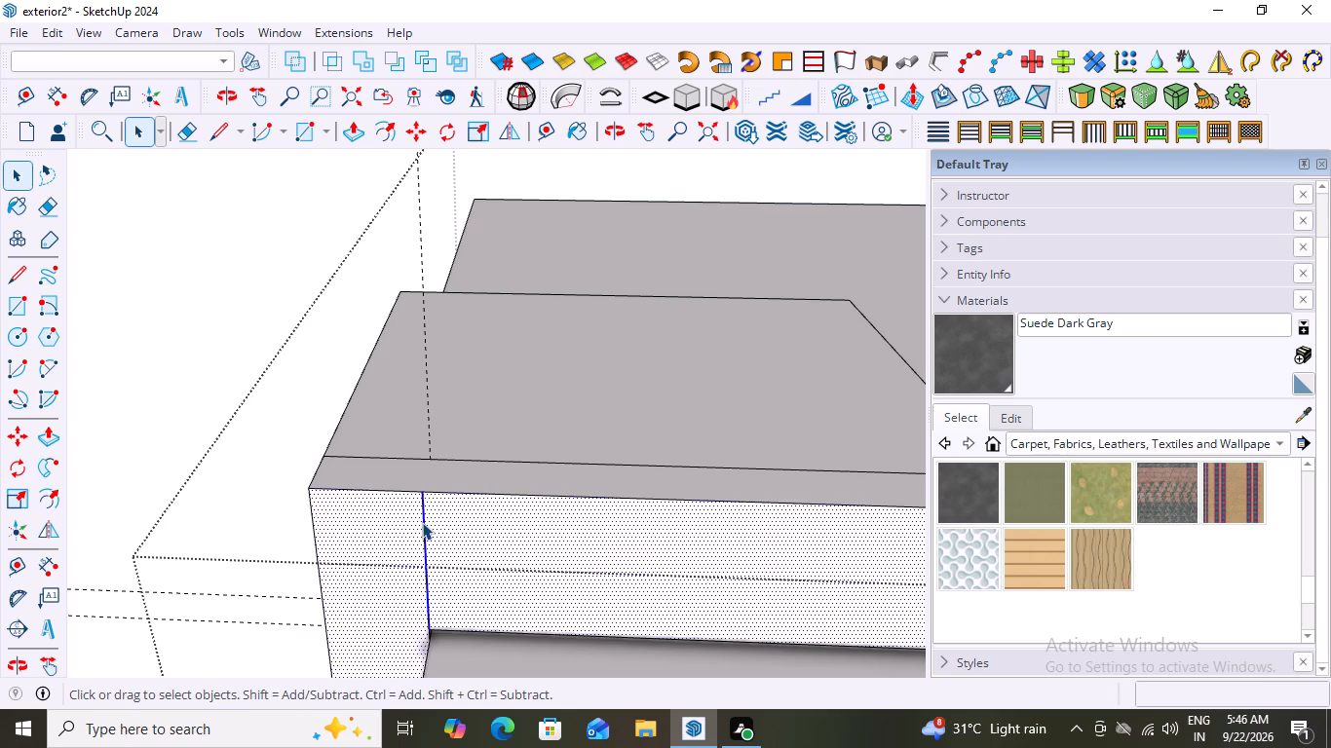
{"action": "left_click", "coordinate": [423, 522]}
{"action": "left_click", "coordinate": [423, 522]}
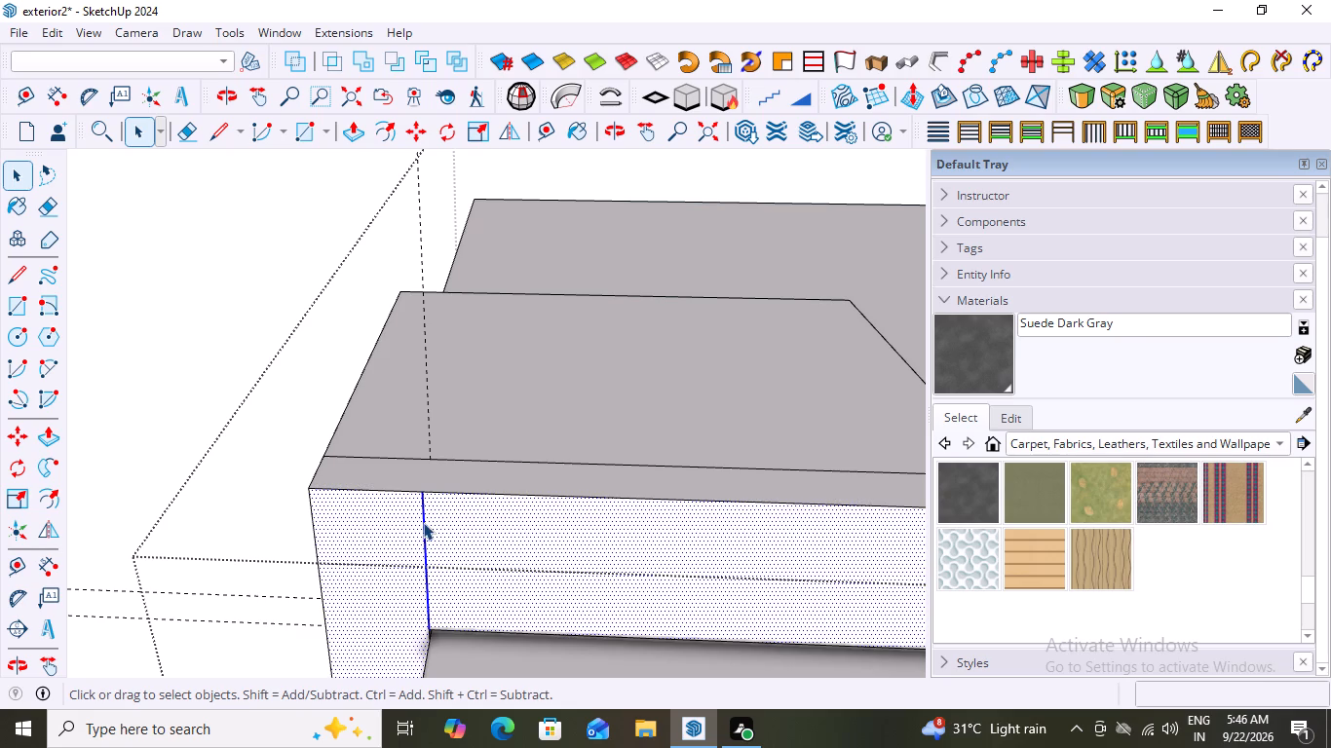
{"action": "left_click", "coordinate": [423, 522]}
{"action": "key", "text": "Delete"}
Examine the joined side wall and parapet, the projecting band and the window canopy from several angles.
{"action": "middle_click_drag", "start_coordinate": [449, 522], "coordinate": [471, 455]}
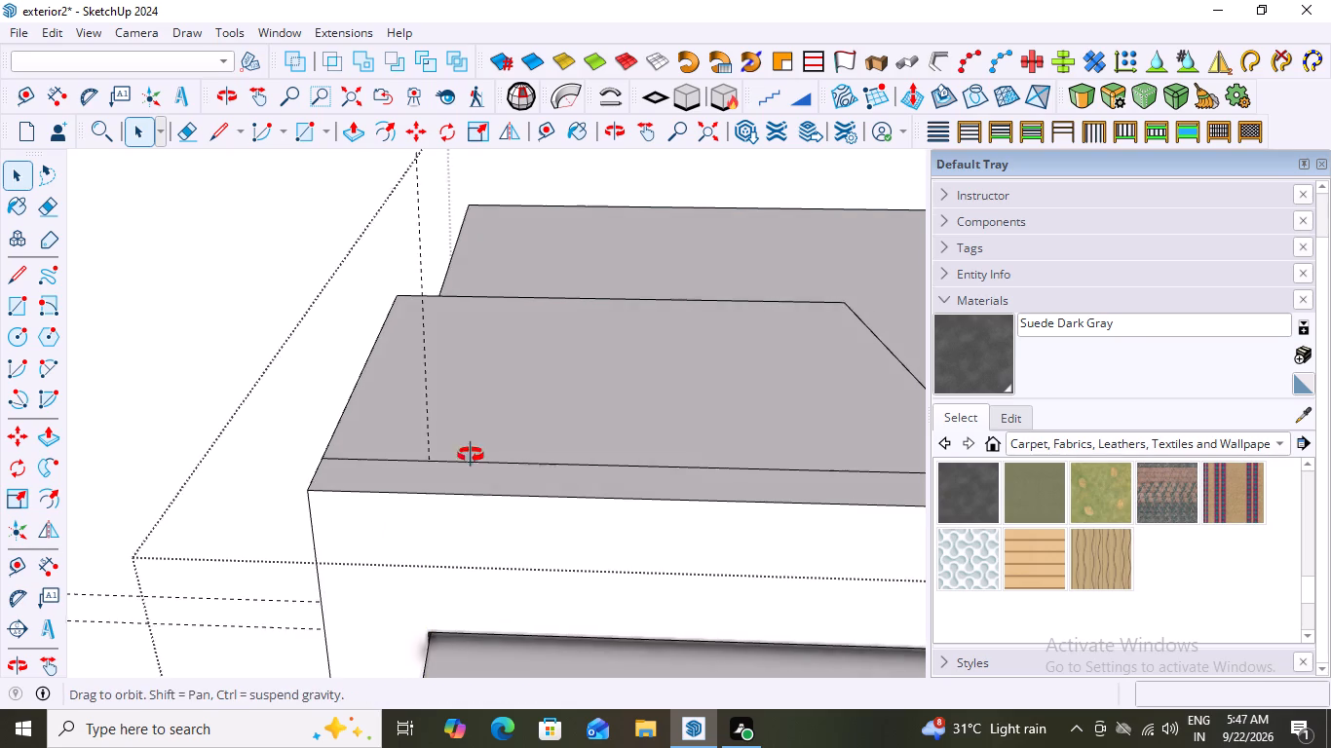
{"action": "middle_click_drag", "start_coordinate": [471, 455], "coordinate": [474, 359]}
{"action": "scroll", "coordinate": [469, 398], "scroll_direction": "down", "scroll_amount": 15}
{"action": "middle_click_drag", "start_coordinate": [455, 550], "coordinate": [395, 553]}
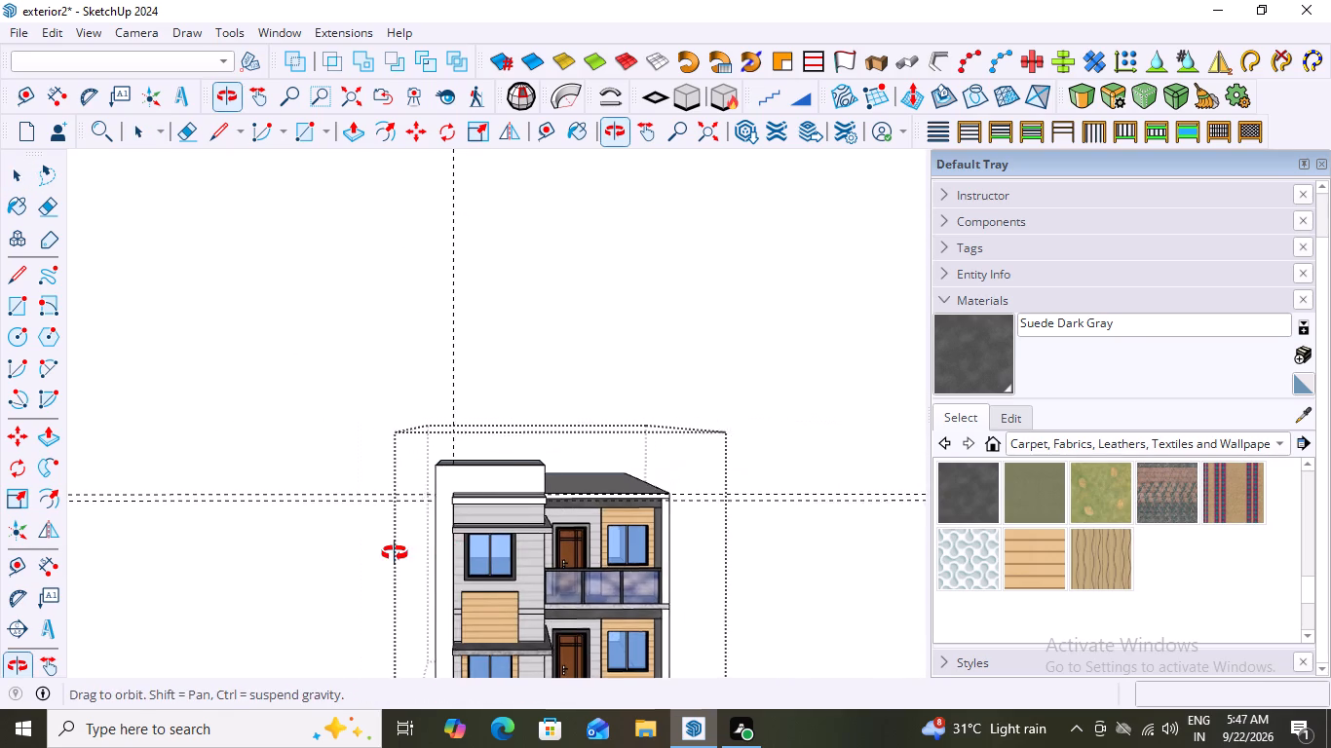
{"action": "middle_click_drag", "start_coordinate": [395, 553], "coordinate": [374, 554]}
{"action": "scroll", "coordinate": [399, 569], "scroll_direction": "up", "scroll_amount": 18}
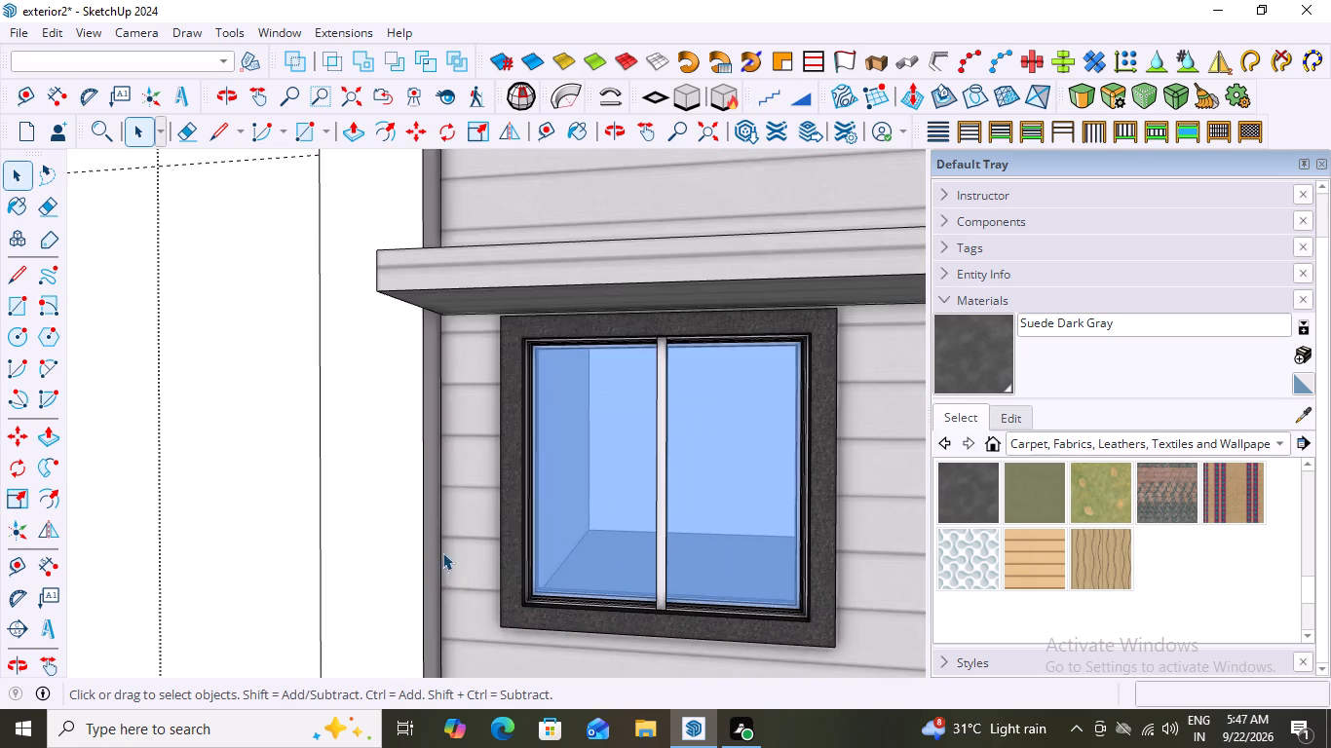
{"action": "scroll", "coordinate": [447, 519], "scroll_direction": "down", "scroll_amount": 12}
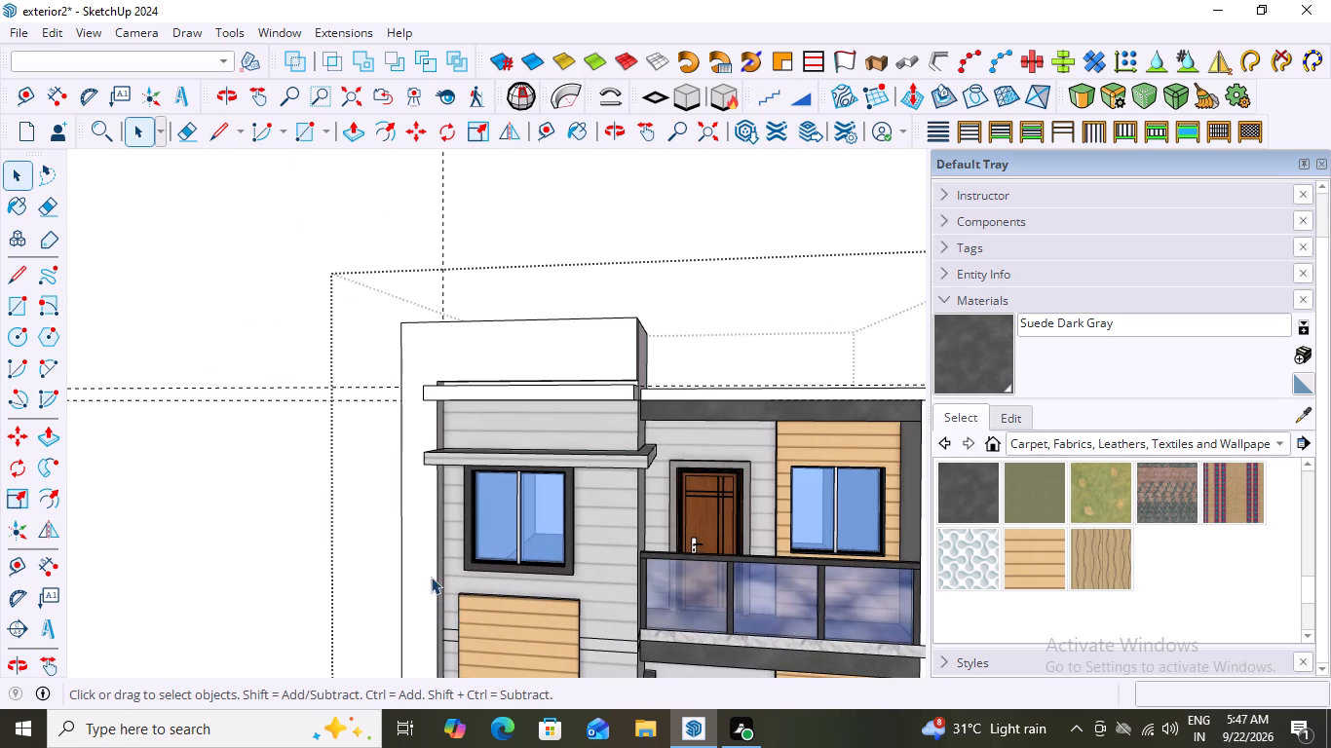
{"action": "scroll", "coordinate": [452, 572], "scroll_direction": "up", "scroll_amount": 10}
{"action": "middle_click_drag", "start_coordinate": [445, 546], "coordinate": [307, 530]}
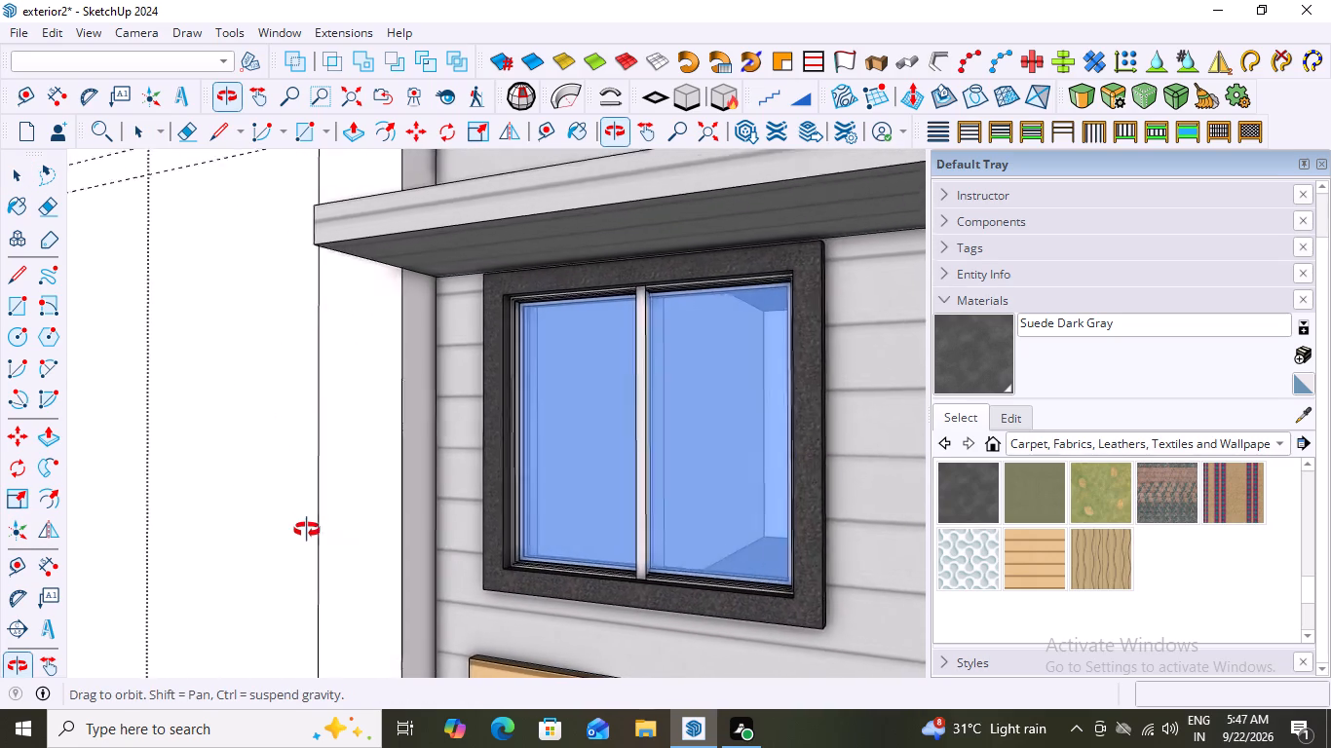
{"action": "middle_click_drag", "start_coordinate": [307, 530], "coordinate": [437, 594]}
{"action": "scroll", "coordinate": [437, 594], "scroll_direction": "down", "scroll_amount": 6}
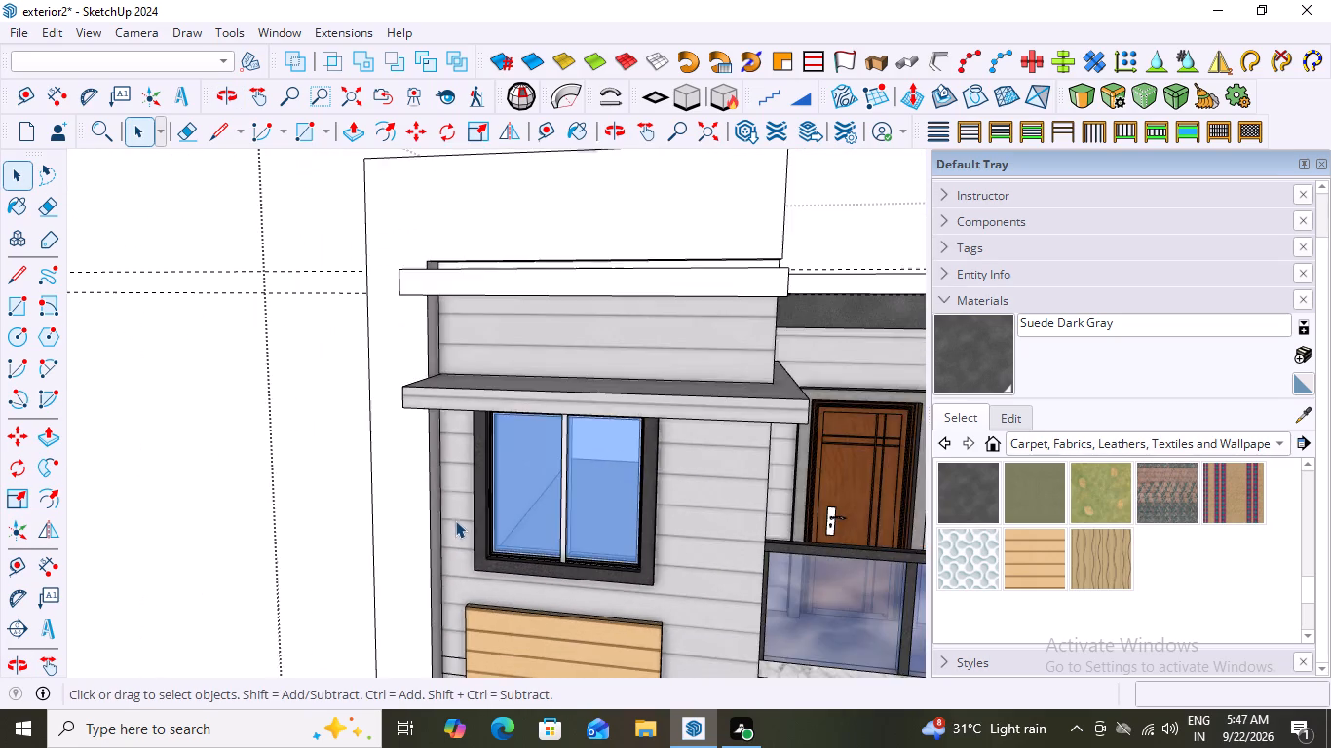
{"action": "scroll", "coordinate": [455, 519], "scroll_direction": "down", "scroll_amount": 3}
{"action": "middle_click_drag", "start_coordinate": [403, 509], "coordinate": [431, 511]}
{"action": "scroll", "coordinate": [403, 509], "scroll_direction": "down", "scroll_amount": 1}
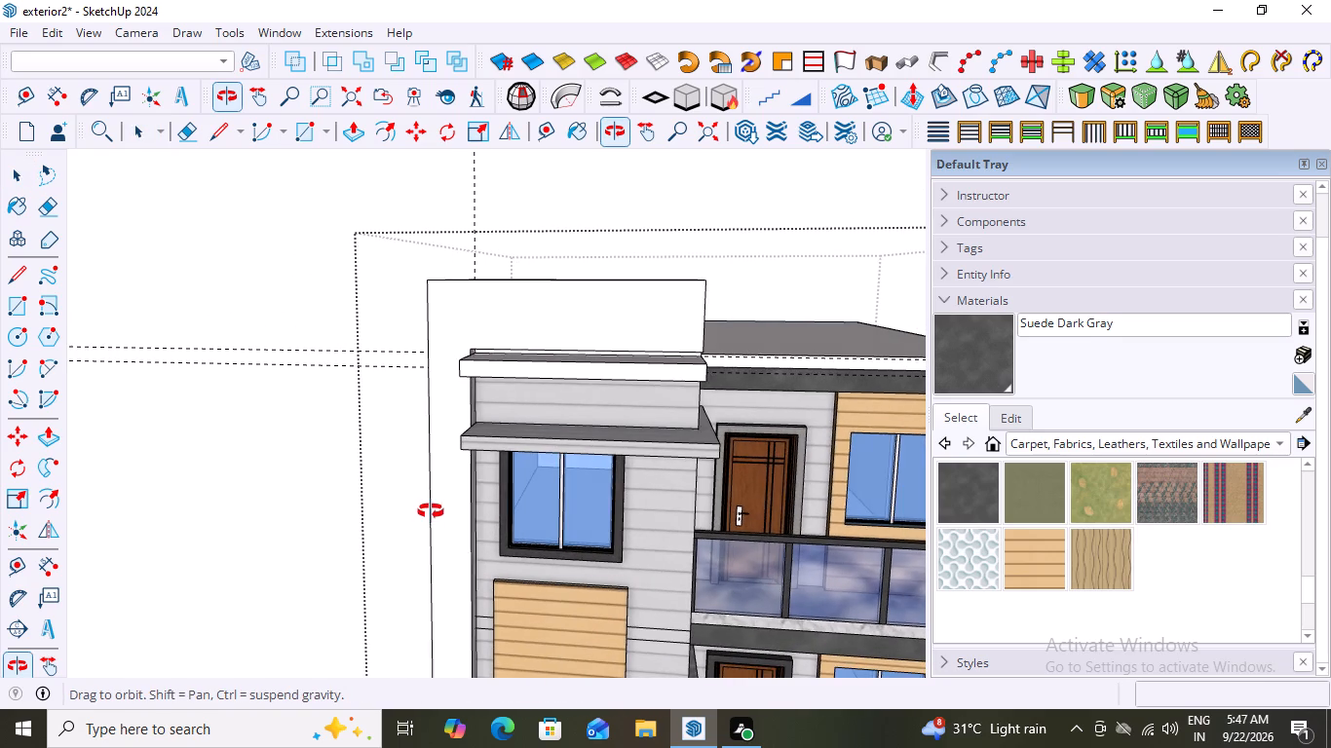
Examine the whole house from the front, side and rear, checking the parapet block, projecting band and roof.
{"action": "middle_click_drag", "start_coordinate": [431, 511], "coordinate": [432, 511]}
{"action": "key", "text": "Escape"}
{"action": "left_click", "coordinate": [359, 197]}
{"action": "scroll", "coordinate": [242, 328], "scroll_direction": "down", "scroll_amount": 8}
{"action": "left_click", "coordinate": [708, 224]}
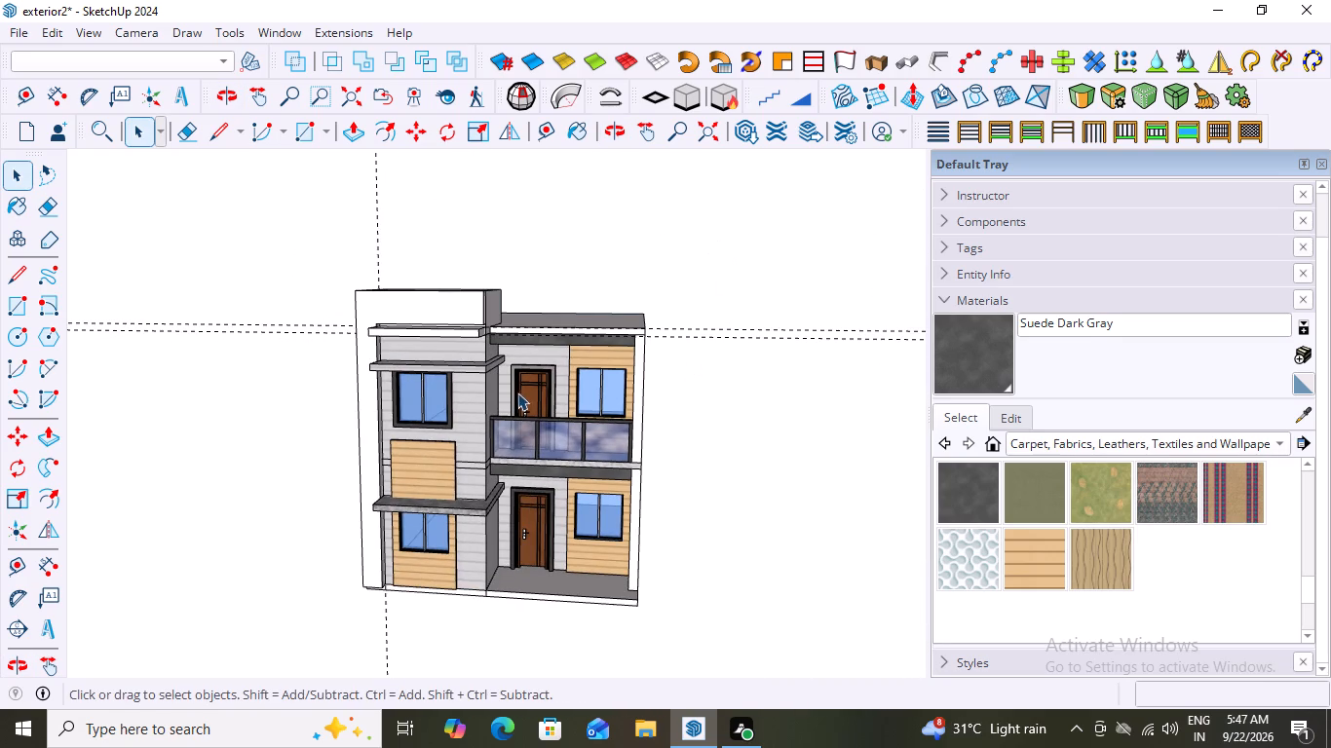
{"action": "middle_click_drag", "start_coordinate": [535, 403], "coordinate": [619, 434]}
{"action": "scroll", "coordinate": [521, 318], "scroll_direction": "up", "scroll_amount": 8}
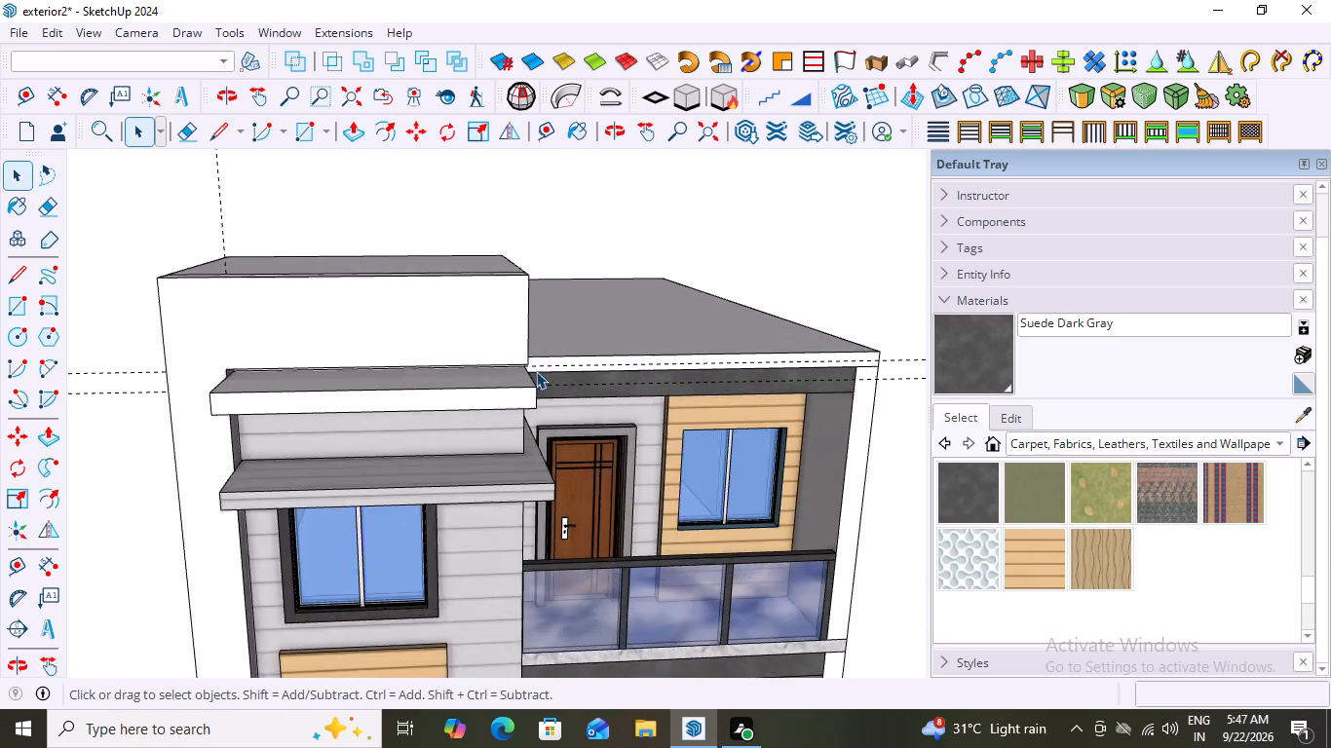
{"action": "scroll", "coordinate": [536, 371], "scroll_direction": "up", "scroll_amount": 3}
{"action": "middle_click_drag", "start_coordinate": [549, 362], "coordinate": [312, 292]}
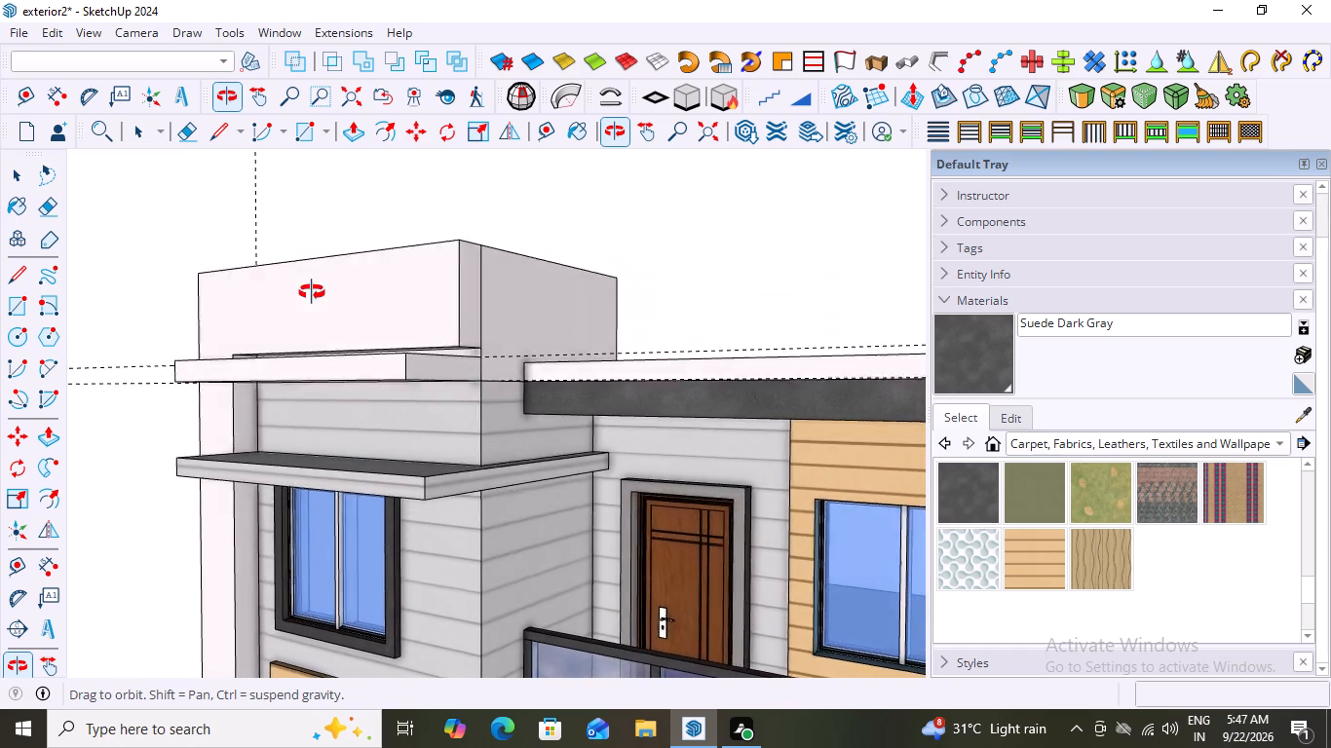
{"action": "middle_click_drag", "start_coordinate": [312, 292], "coordinate": [541, 395]}
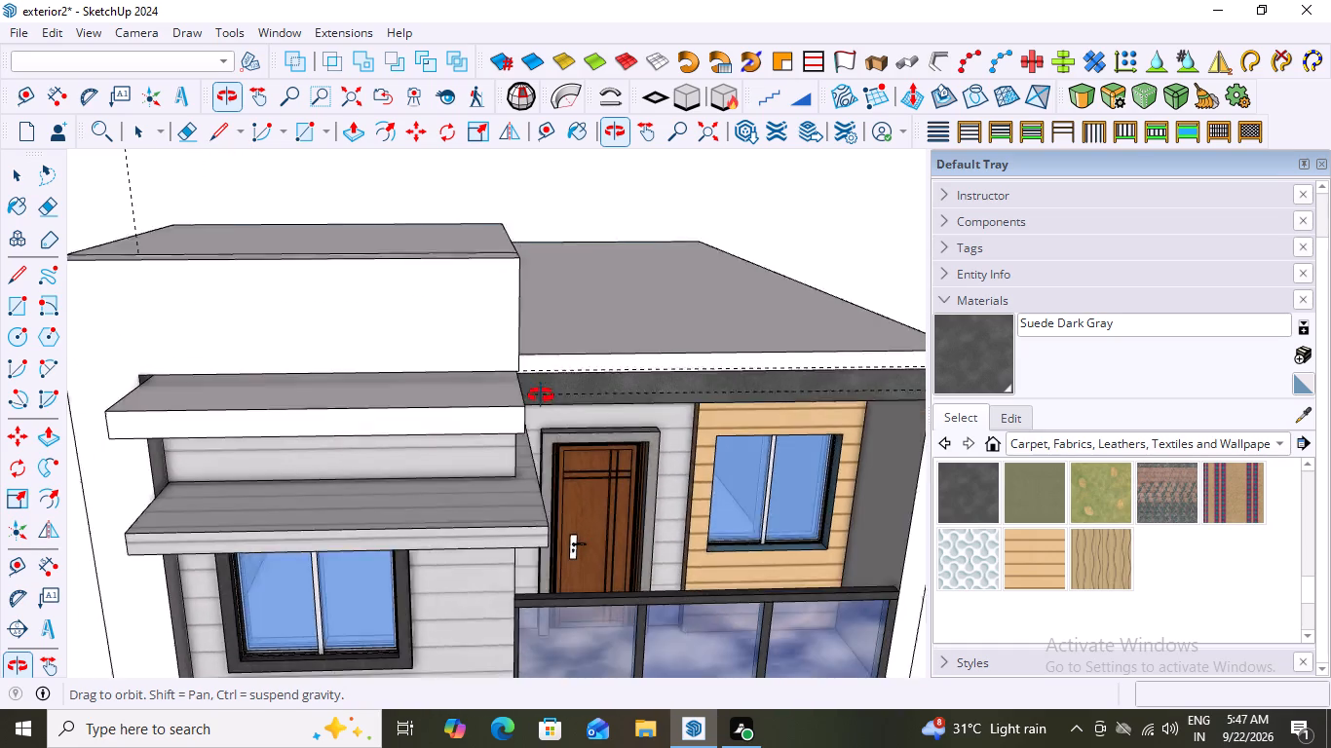
{"action": "middle_click_drag", "start_coordinate": [541, 395], "coordinate": [529, 375]}
{"action": "scroll", "coordinate": [529, 375], "scroll_direction": "down", "scroll_amount": 14}
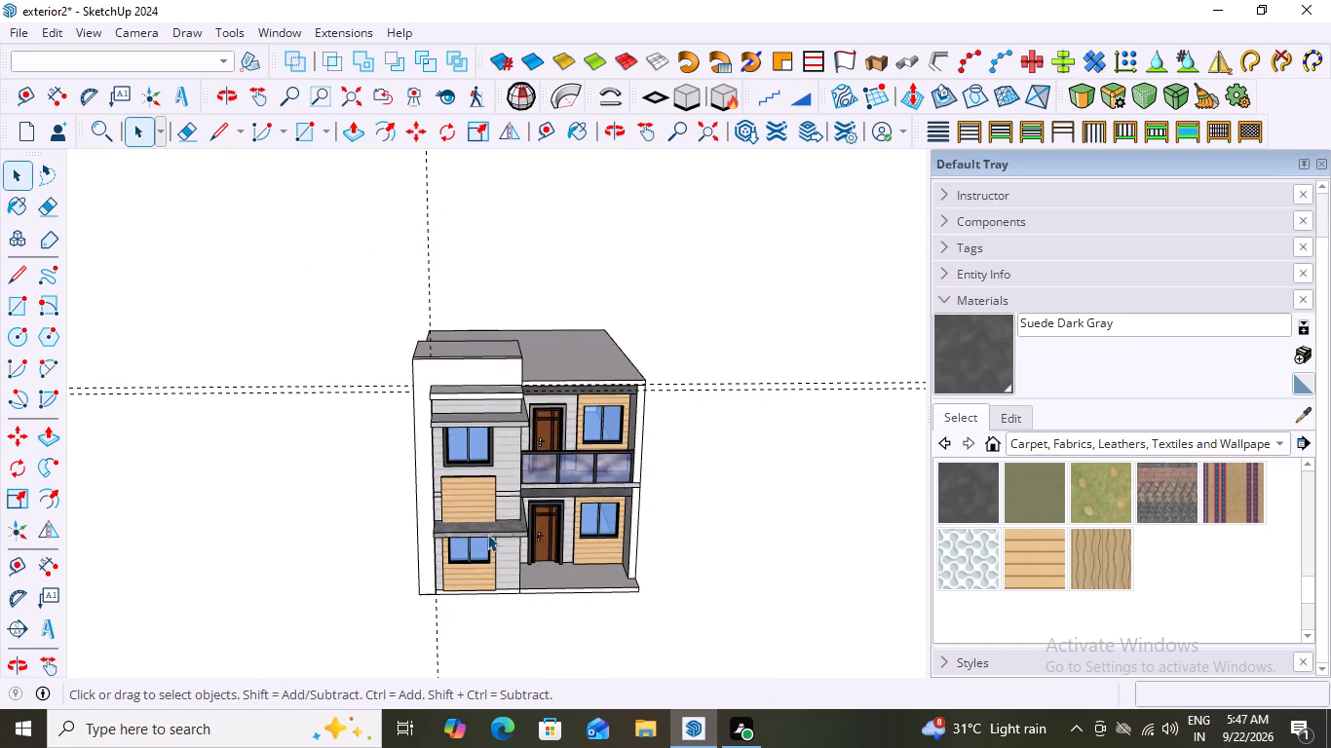
{"action": "middle_click_drag", "start_coordinate": [485, 535], "coordinate": [118, 470]}
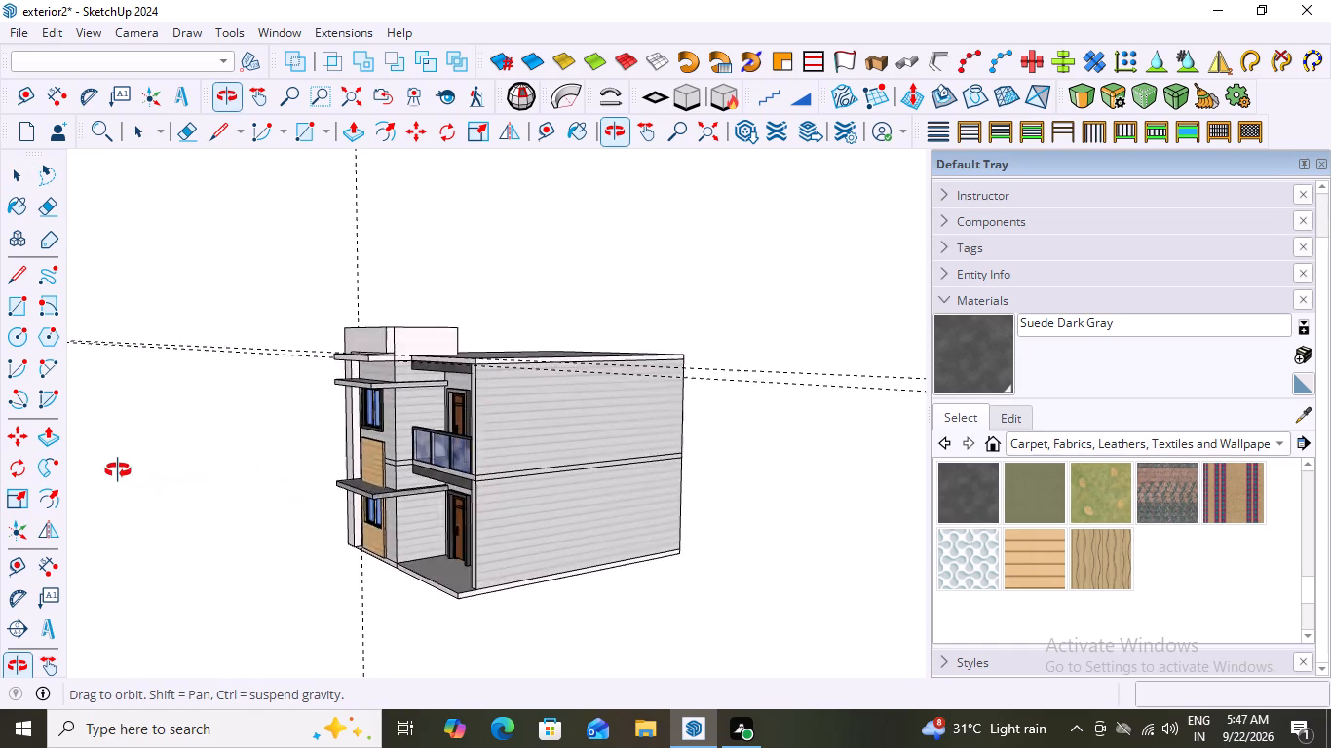
{"action": "middle_click_drag", "start_coordinate": [118, 470], "coordinate": [147, 591]}
{"action": "middle_click_drag", "start_coordinate": [579, 351], "coordinate": [408, 373]}
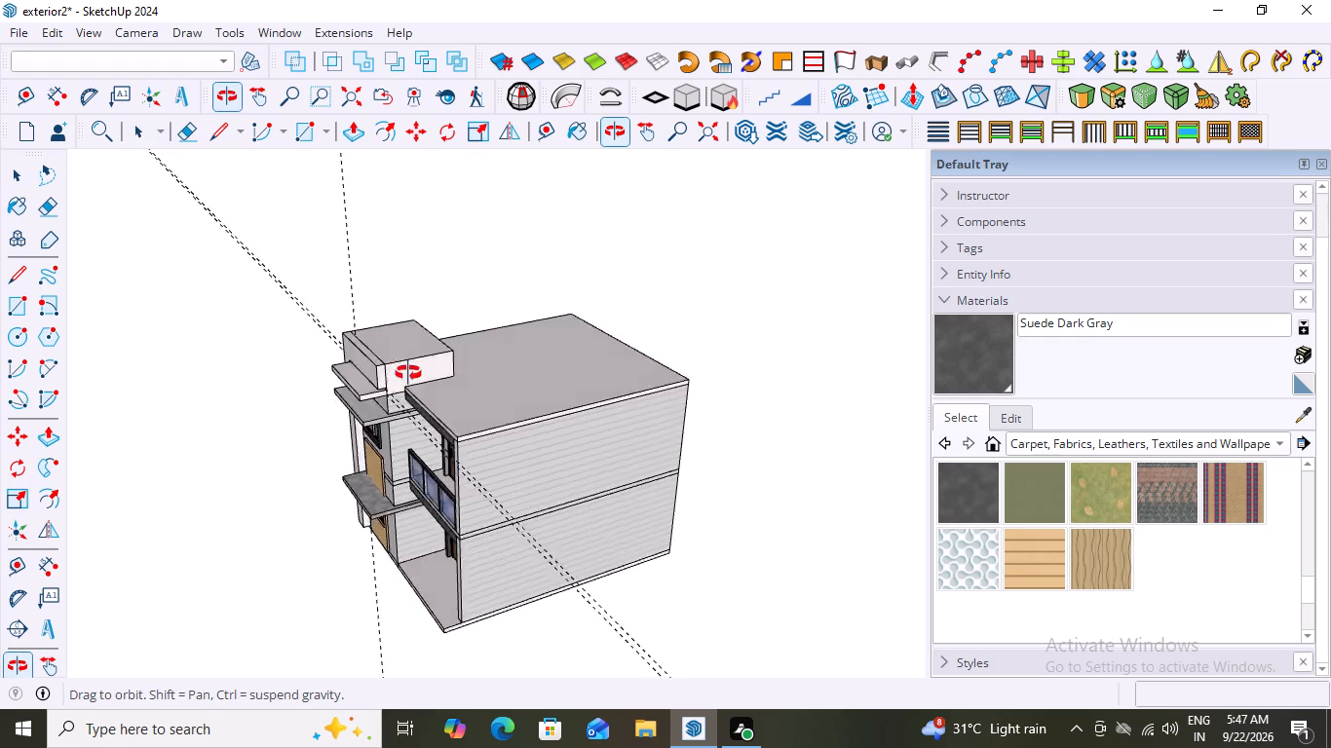
{"action": "middle_click_drag", "start_coordinate": [408, 373], "coordinate": [779, 271]}
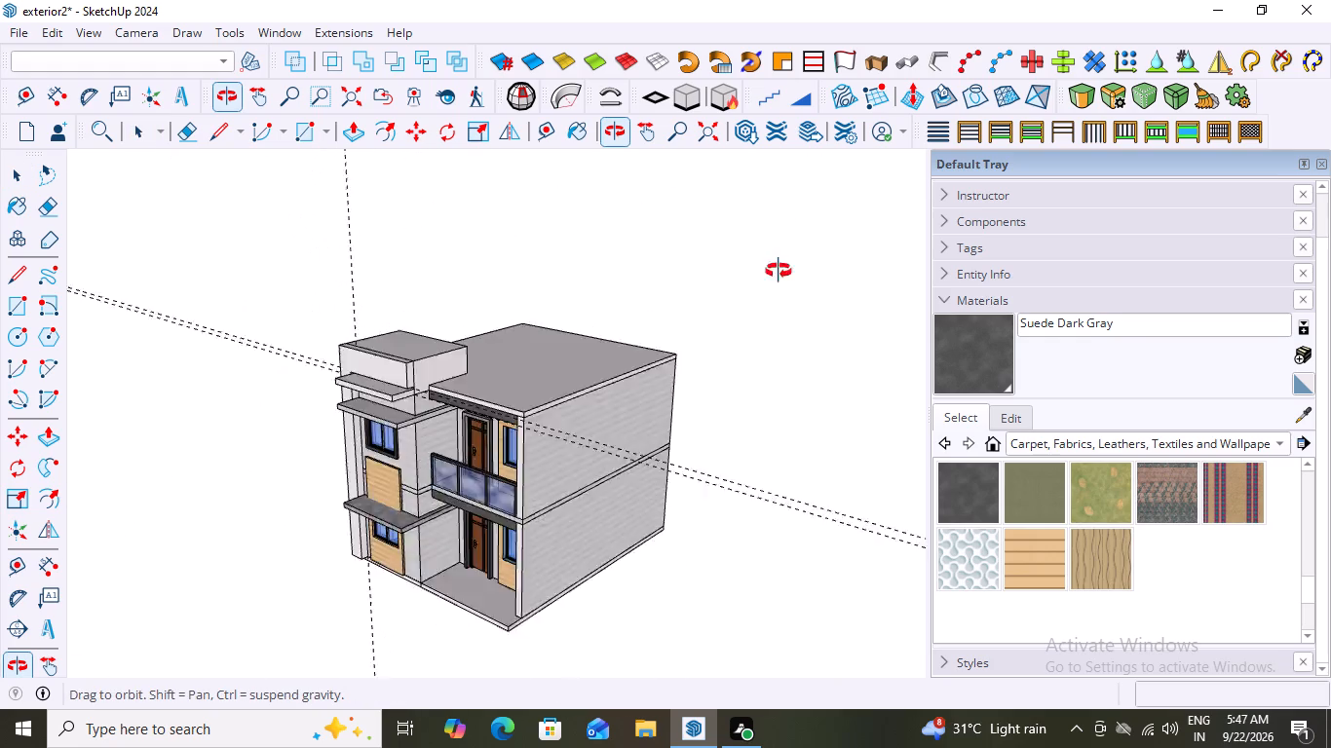
{"action": "middle_click_drag", "start_coordinate": [779, 271], "coordinate": [854, 233]}
{"action": "middle_click_drag", "start_coordinate": [501, 348], "coordinate": [397, 374]}
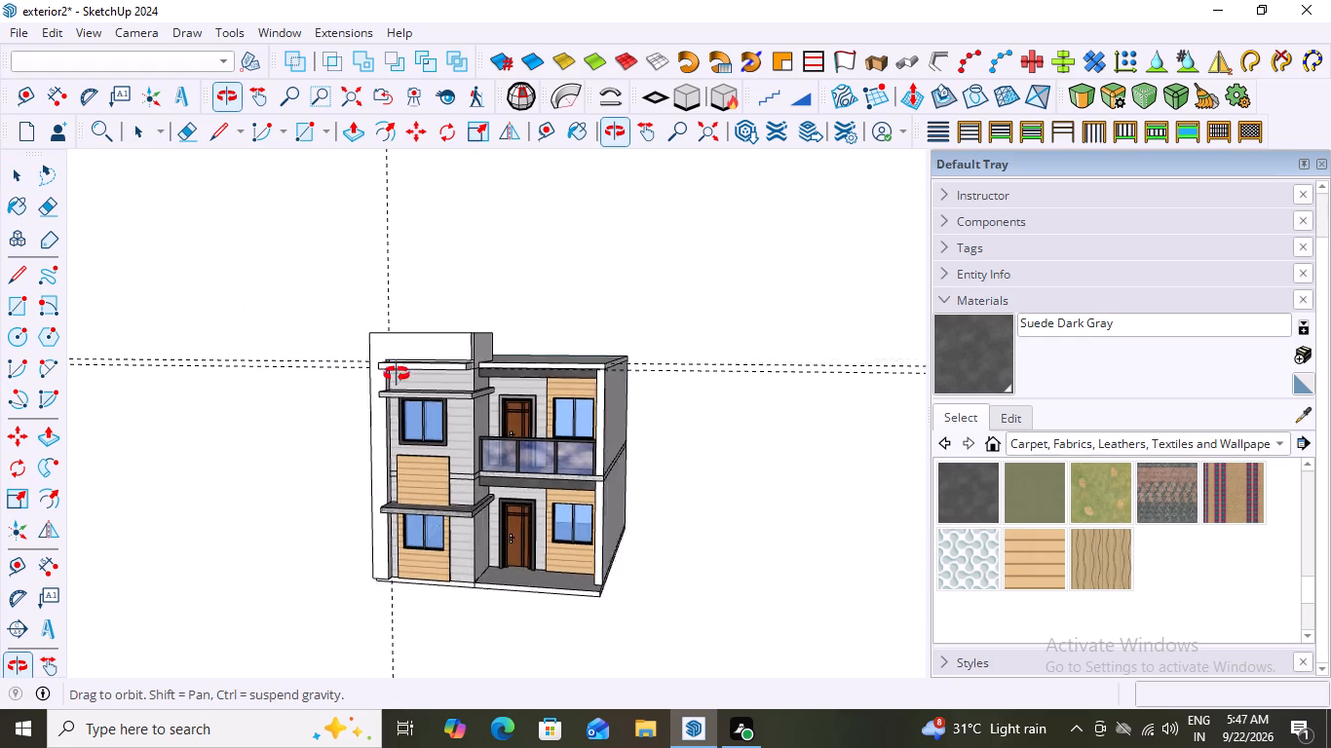
{"action": "middle_click_drag", "start_coordinate": [397, 374], "coordinate": [168, 430]}
{"action": "middle_click_drag", "start_coordinate": [497, 346], "coordinate": [351, 394]}
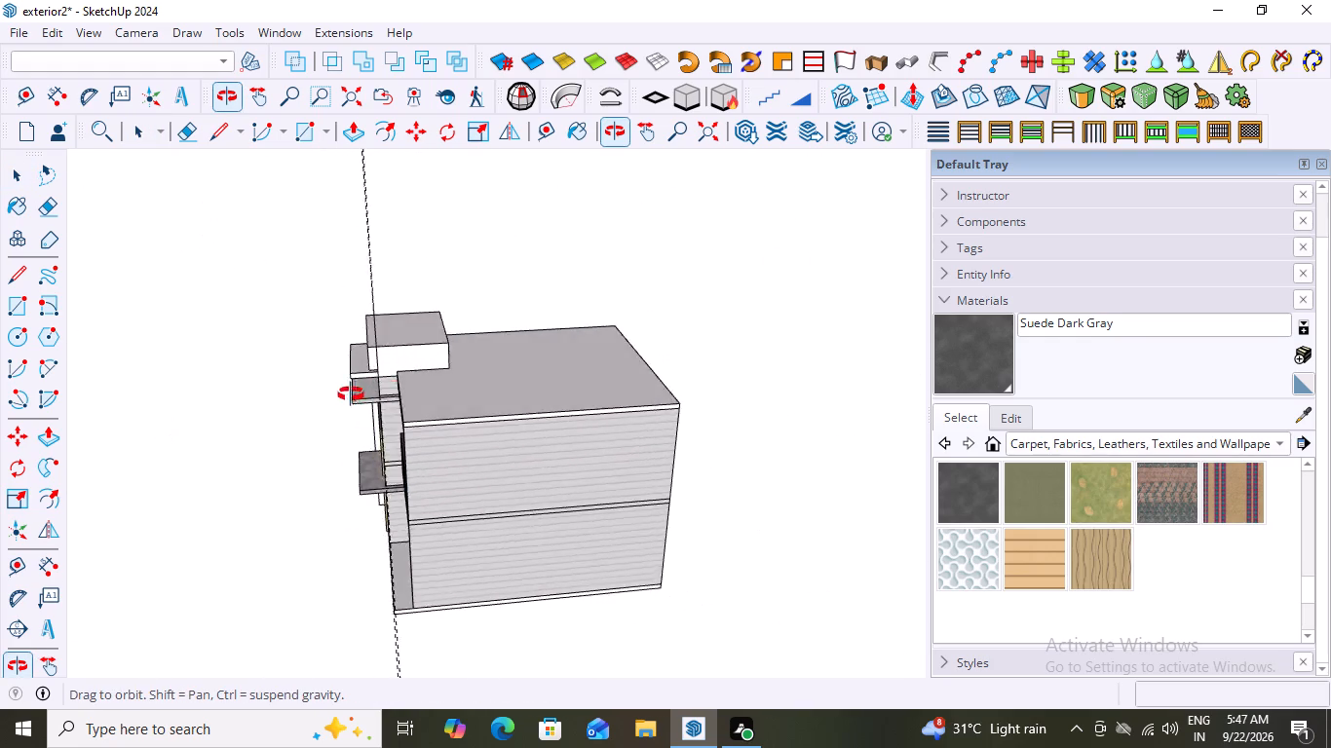
{"action": "middle_click_drag", "start_coordinate": [351, 394], "coordinate": [234, 453]}
{"action": "middle_click_drag", "start_coordinate": [267, 445], "coordinate": [144, 410]}
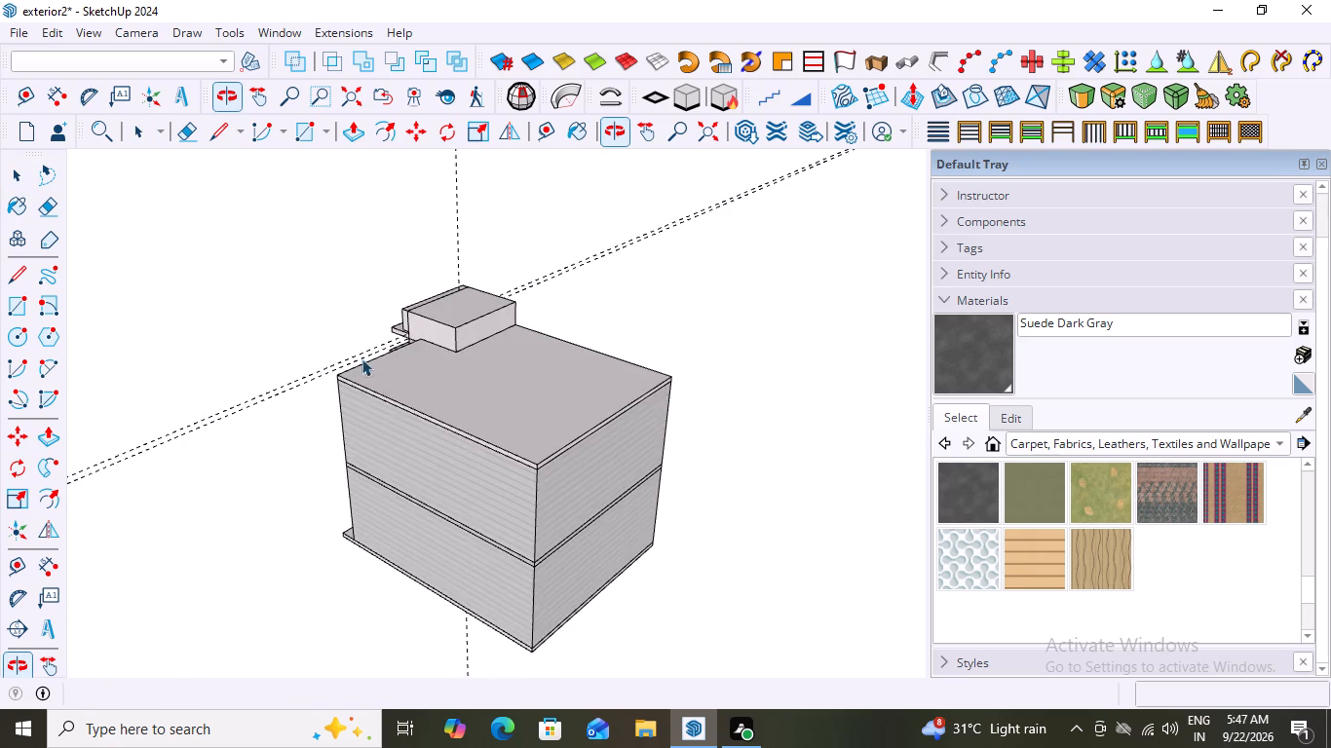
Push/Pull the rear face of the raised roof block about 7' 4 1/16" forward to the parapet panel's base corner, and exit the group.
{"action": "scroll", "coordinate": [505, 312], "scroll_direction": "up", "scroll_amount": 5}
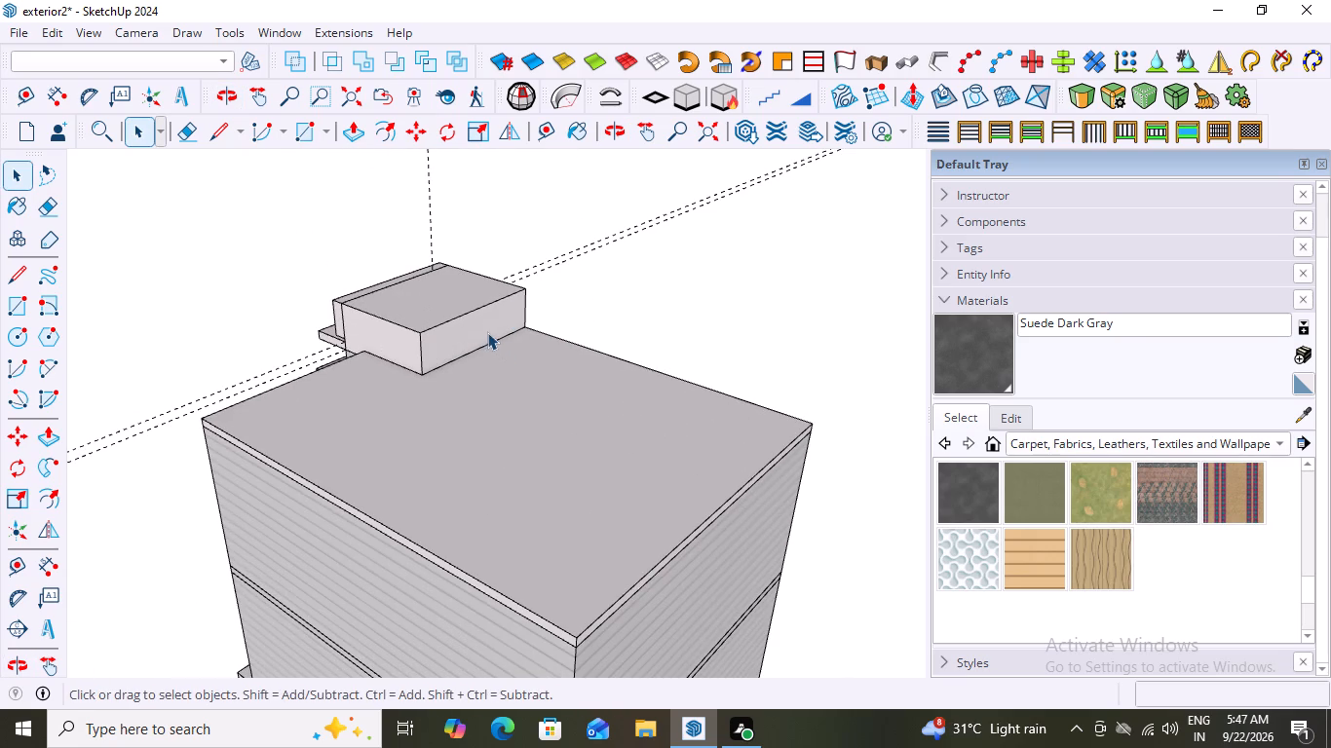
{"action": "left_click", "coordinate": [475, 326]}
{"action": "triple_click", "coordinate": [475, 326]}
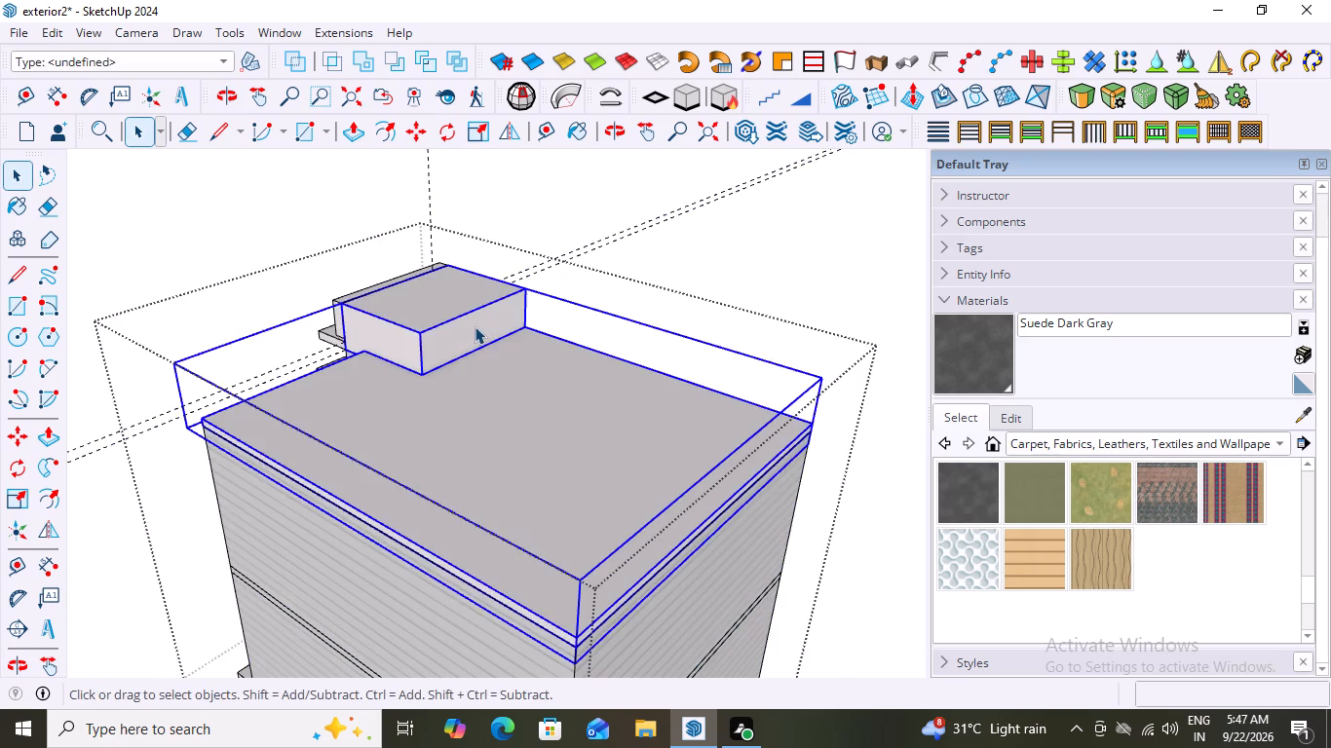
{"action": "double_click", "coordinate": [475, 326]}
{"action": "left_click", "coordinate": [459, 328]}
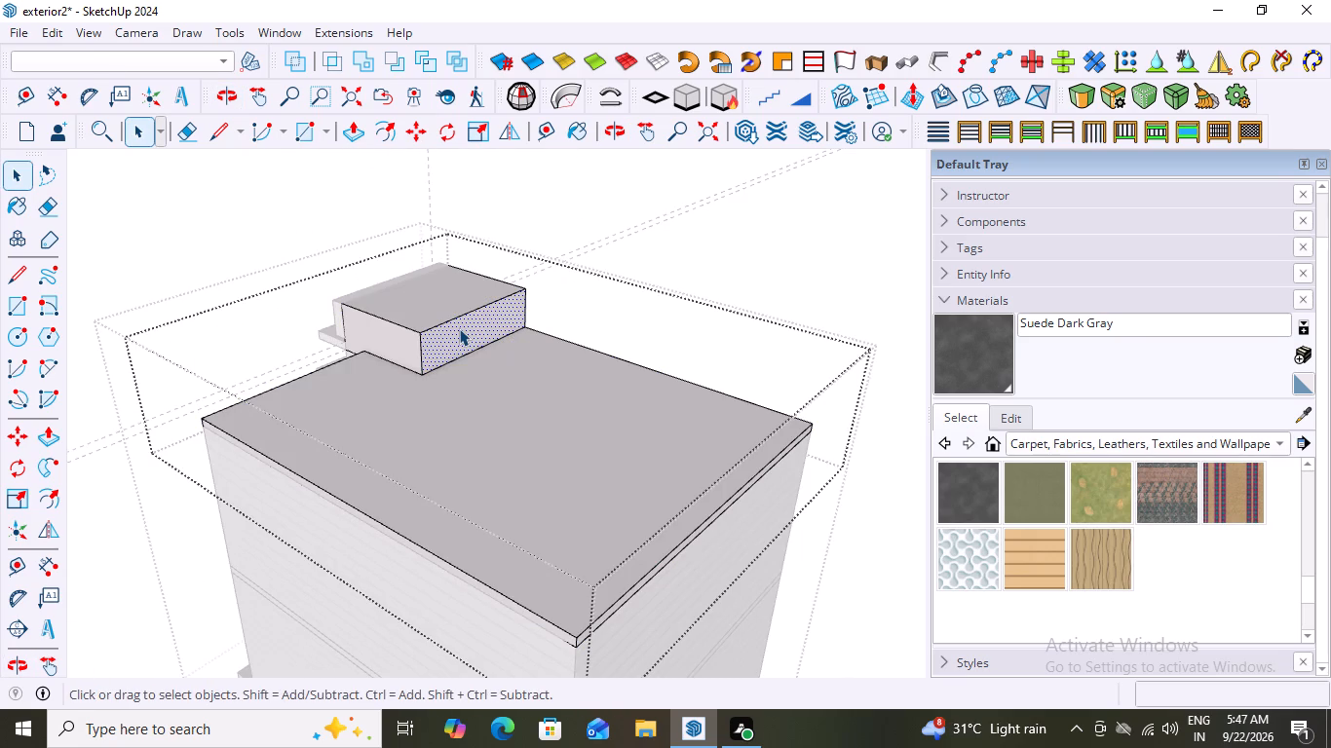
{"action": "key", "text": "p"}
{"action": "left_click", "coordinate": [453, 322]}
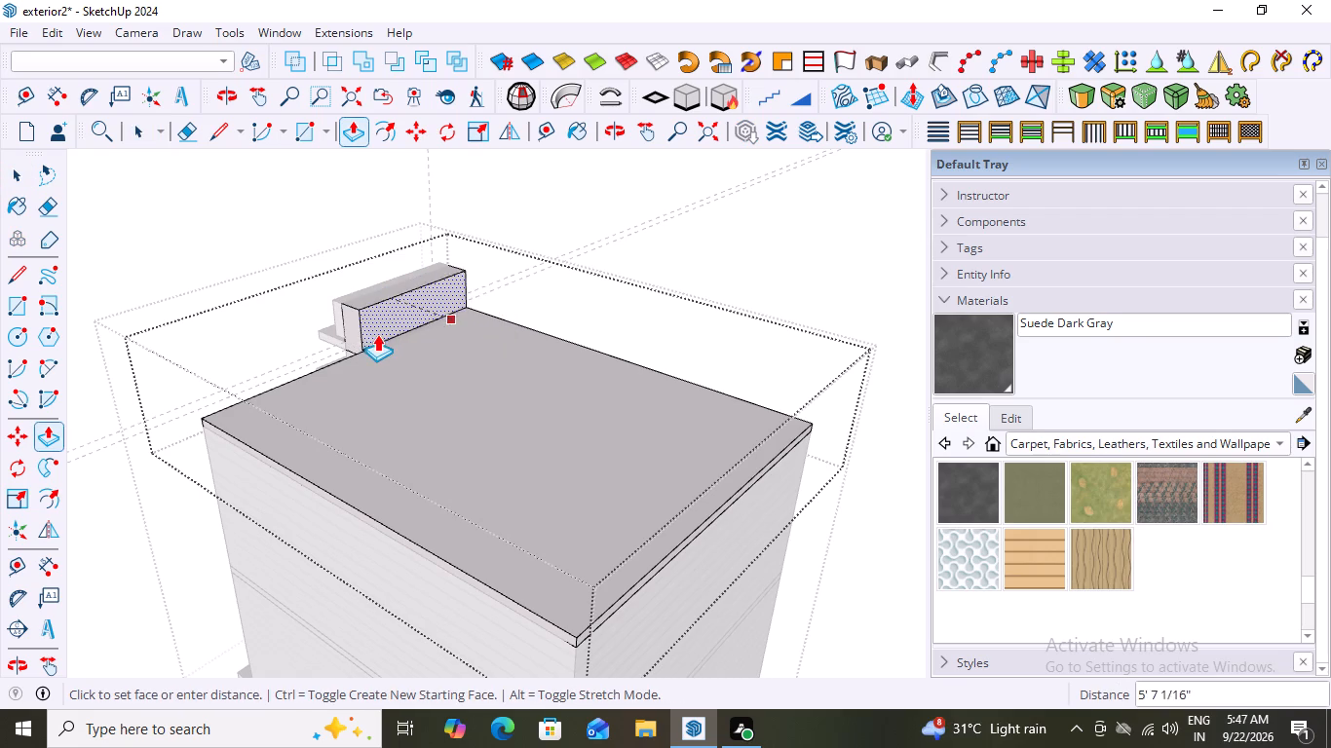
{"action": "middle_click_drag", "start_coordinate": [364, 350], "coordinate": [694, 334]}
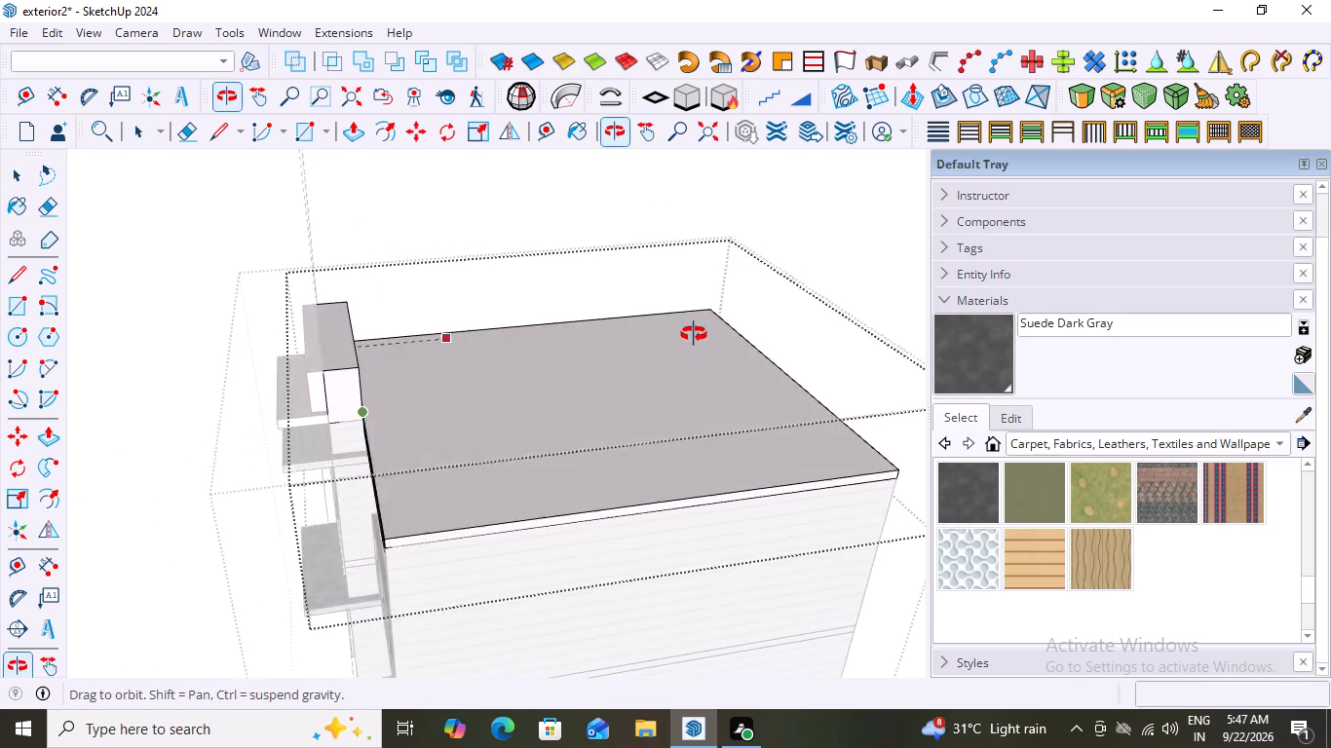
{"action": "middle_click_drag", "start_coordinate": [694, 334], "coordinate": [688, 331]}
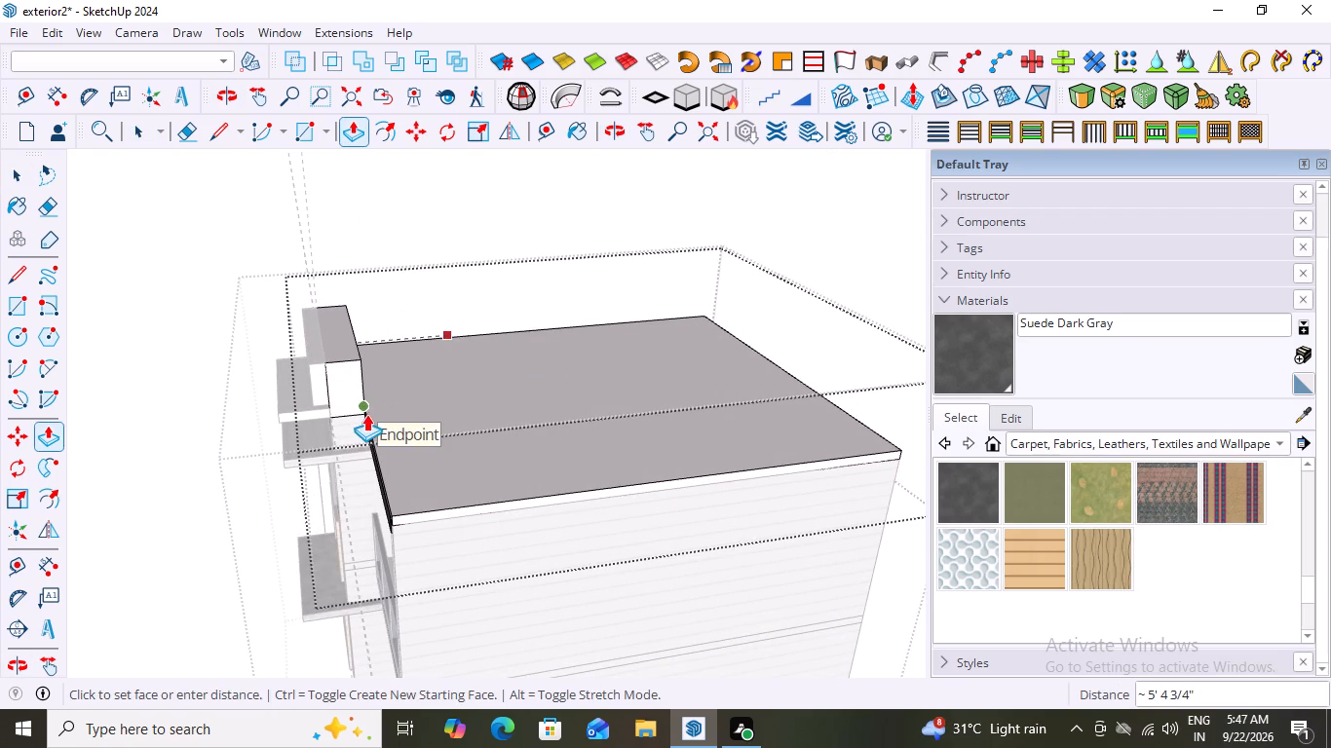
{"action": "middle_click_drag", "start_coordinate": [366, 414], "coordinate": [173, 549]}
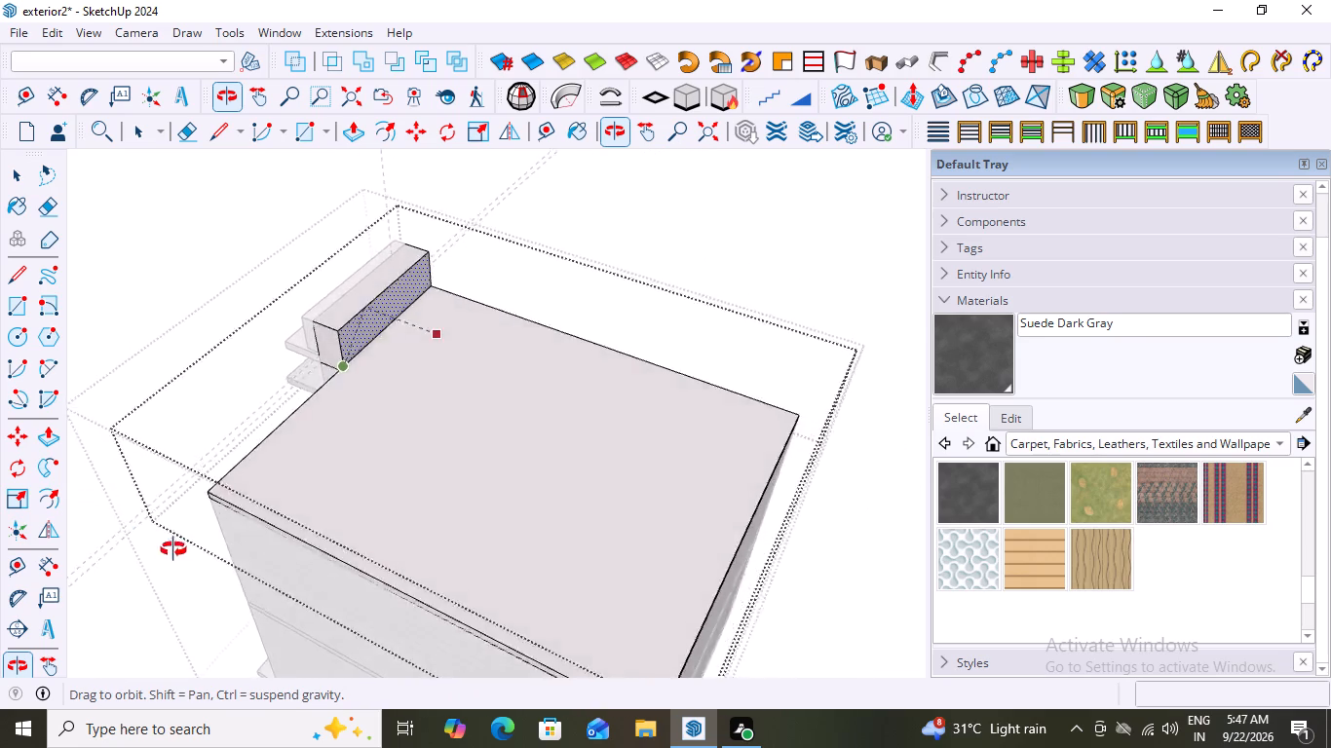
{"action": "middle_click_drag", "start_coordinate": [173, 549], "coordinate": [180, 551]}
{"action": "scroll", "coordinate": [351, 376], "scroll_direction": "up", "scroll_amount": 8}
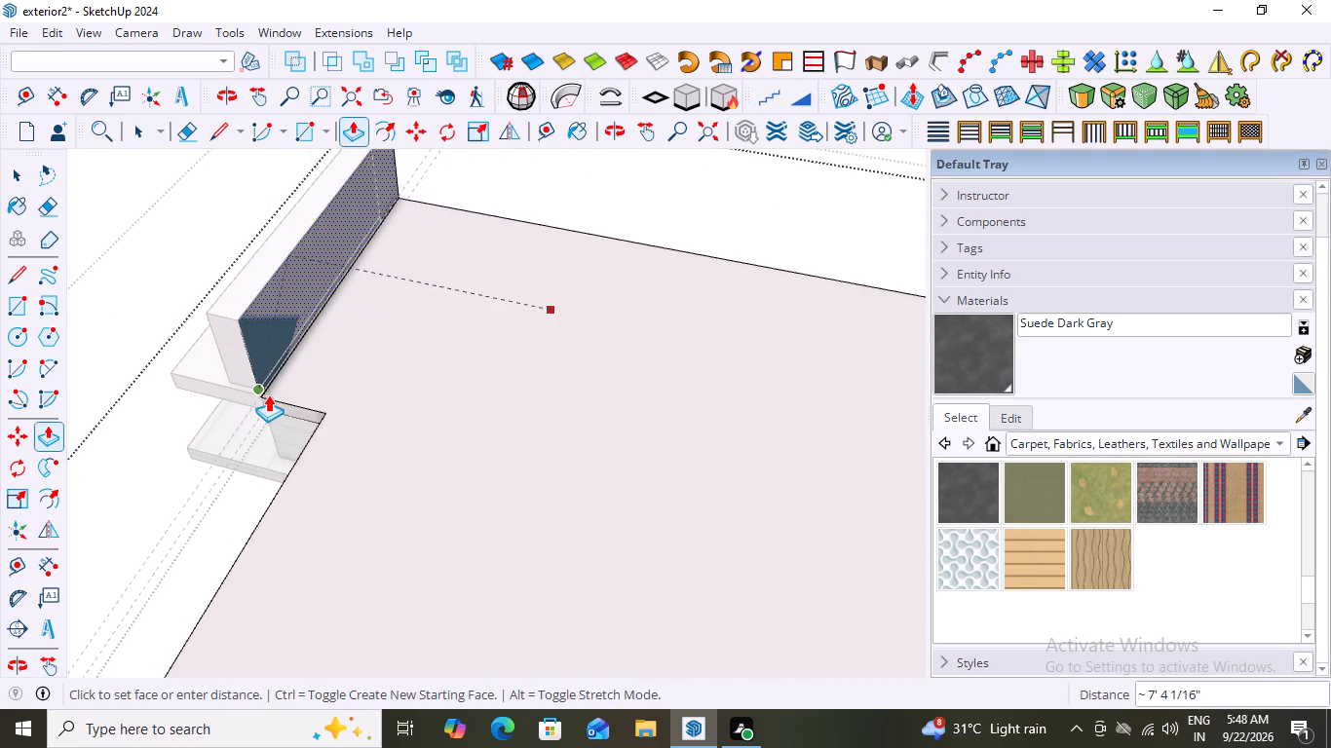
{"action": "scroll", "coordinate": [268, 394], "scroll_direction": "up", "scroll_amount": 5}
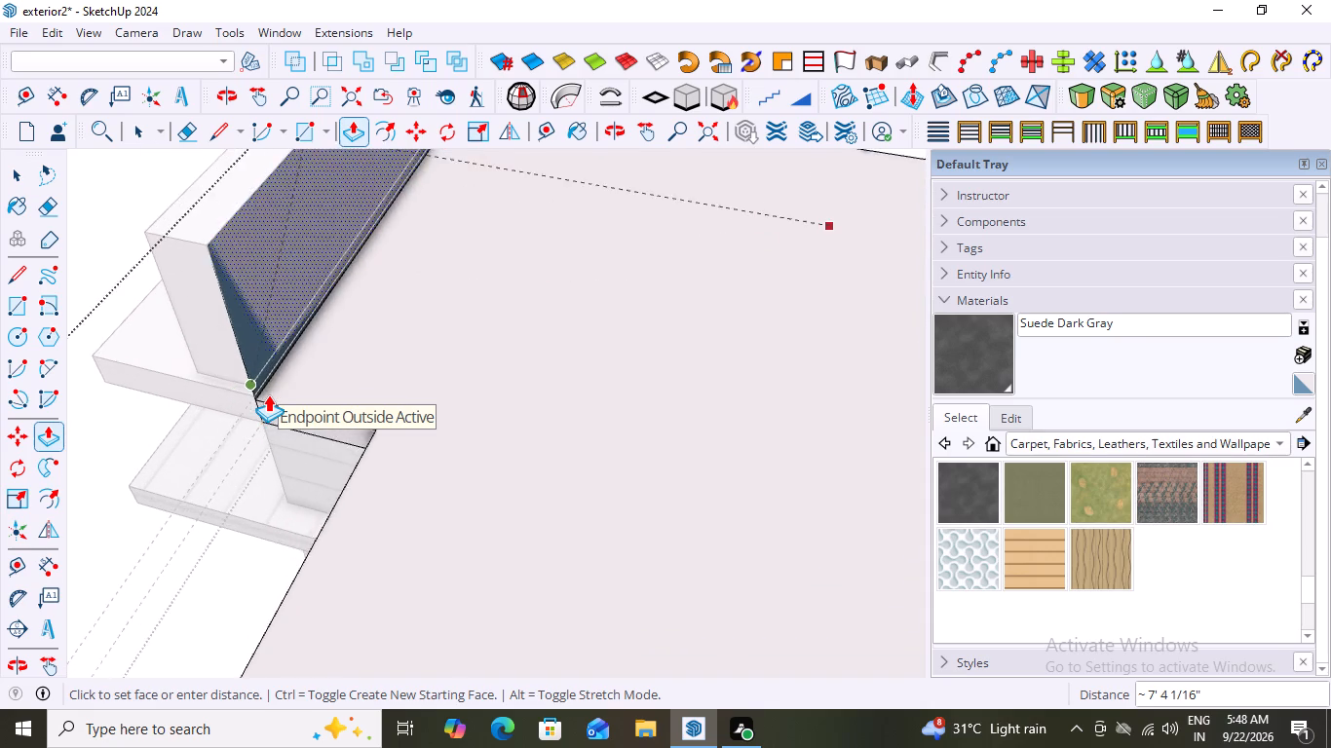
{"action": "scroll", "coordinate": [268, 394], "scroll_direction": "up", "scroll_amount": 3}
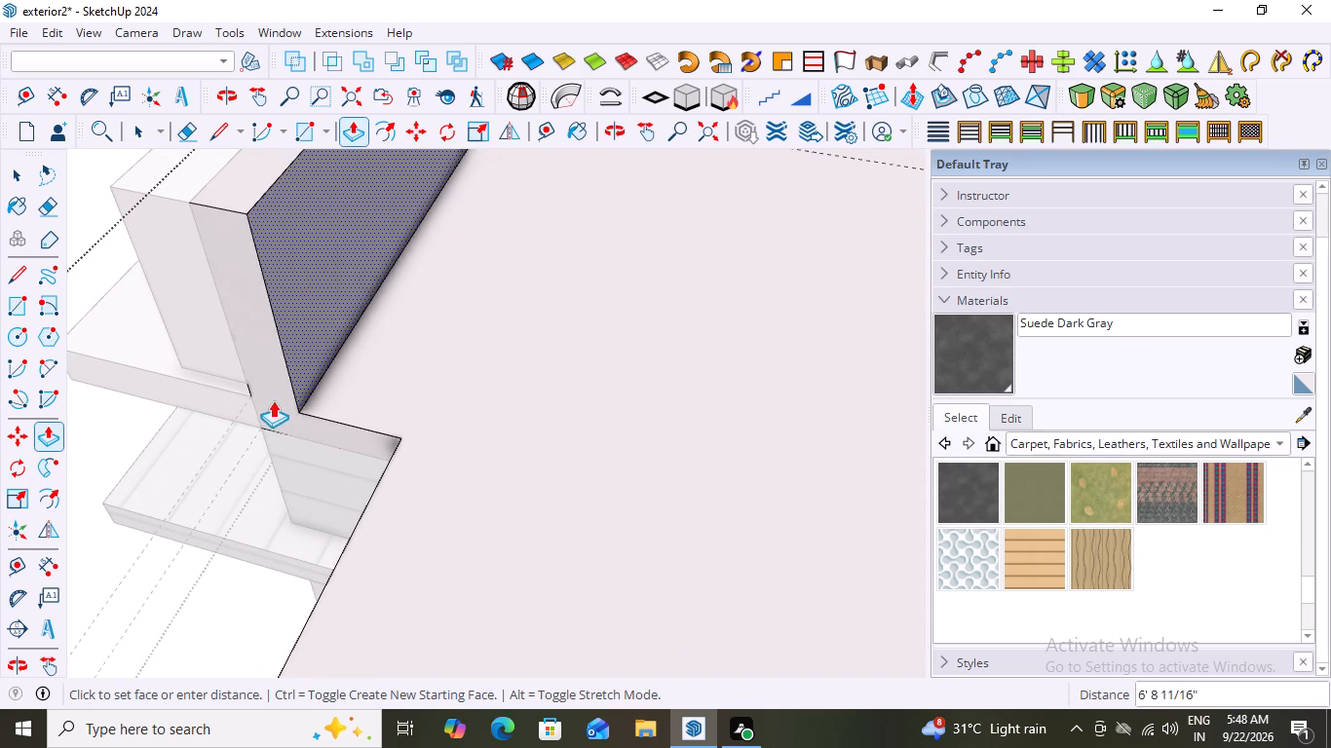
{"action": "left_click", "coordinate": [244, 399]}
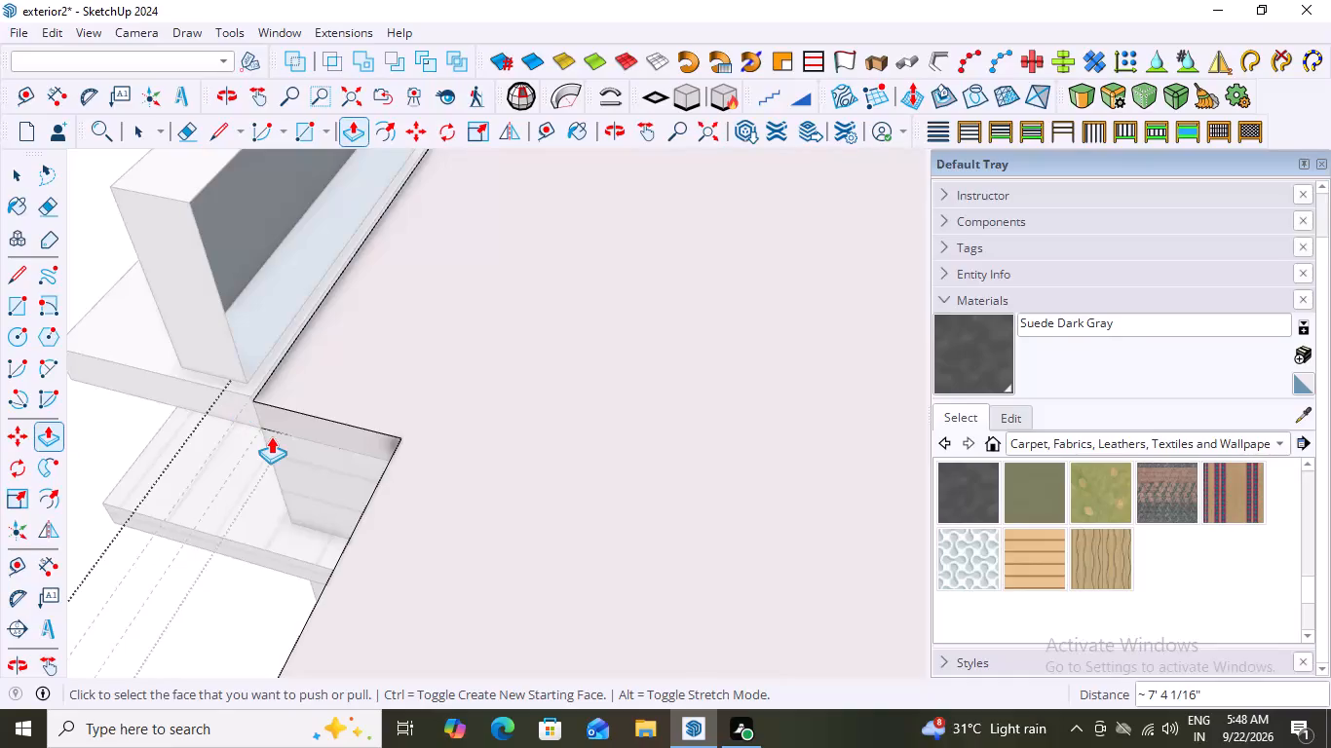
{"action": "scroll", "coordinate": [283, 438], "scroll_direction": "down", "scroll_amount": 13}
{"action": "key", "text": "Escape"}
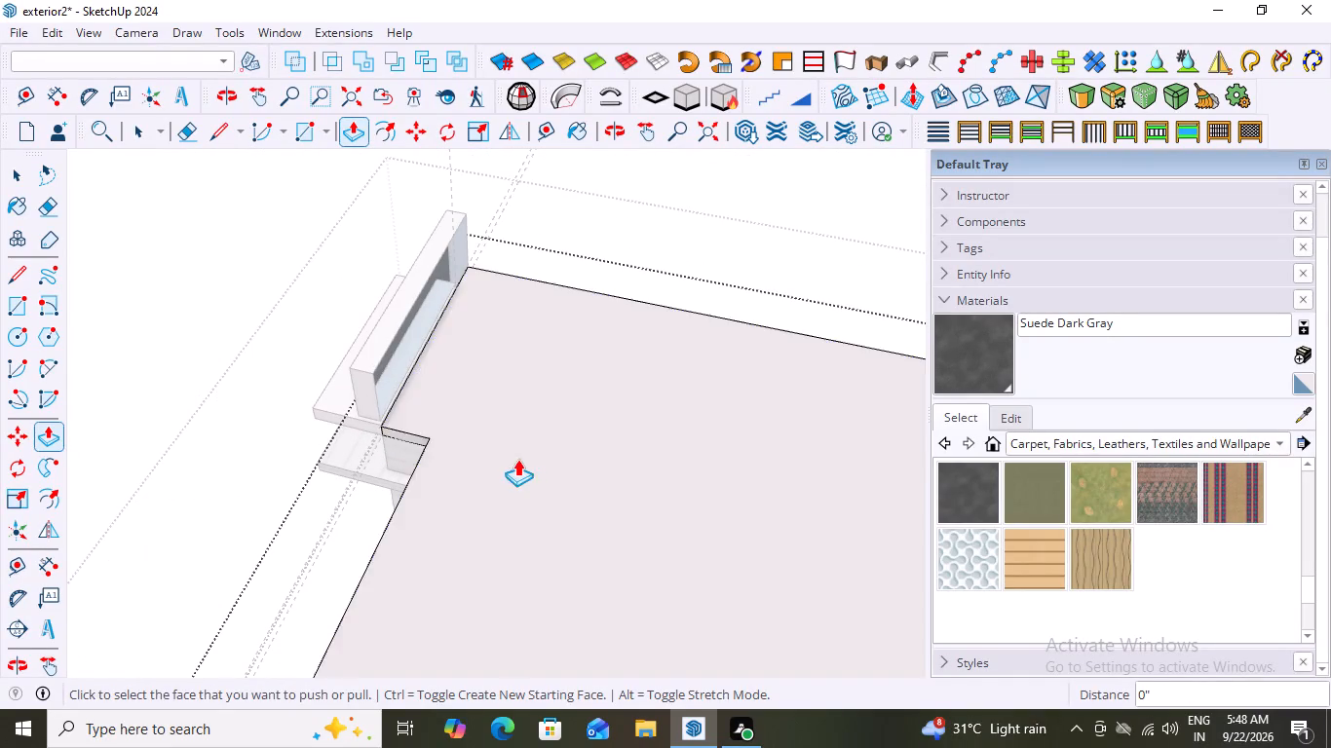
{"action": "middle_click_drag", "start_coordinate": [387, 462], "coordinate": [837, 333]}
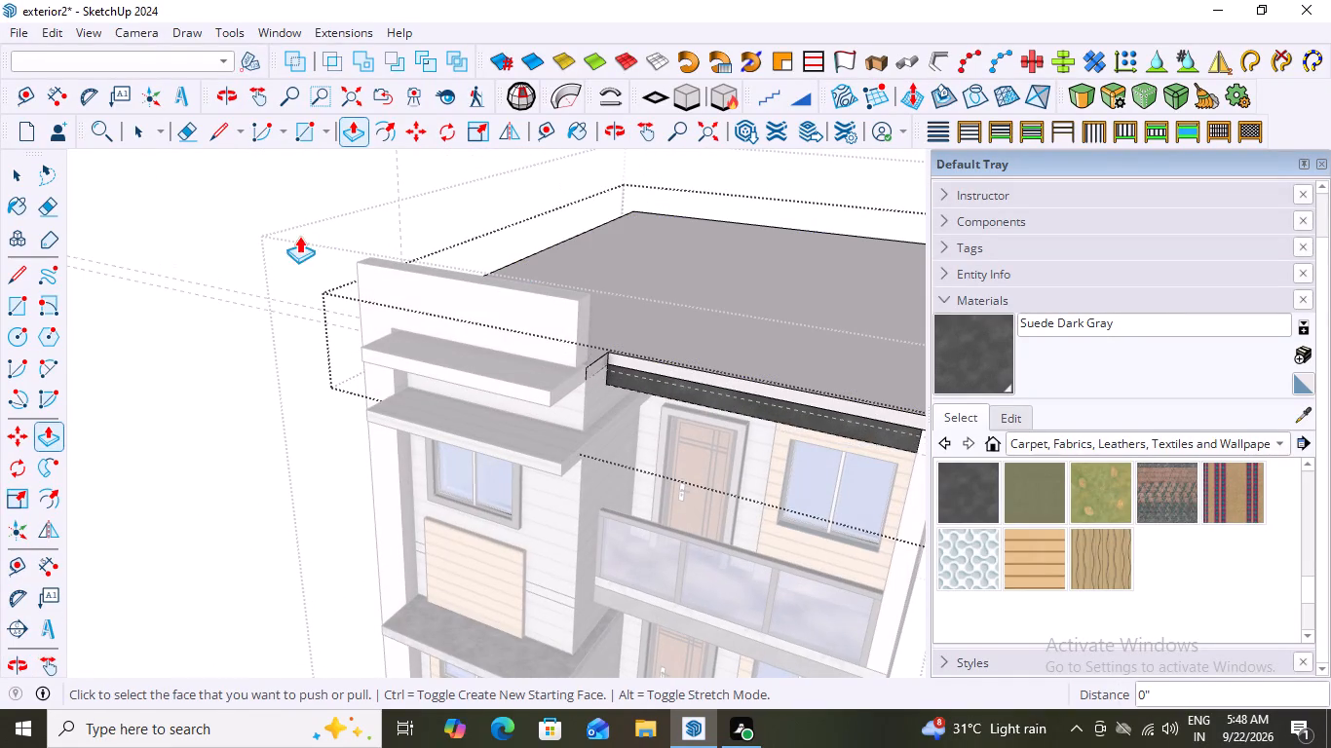
{"action": "key", "text": "space"}
{"action": "left_click", "coordinate": [254, 222]}
Draw a 10' by 2' 9 15/16" rectangle across the open back of the parapet panel and exit the group.
{"action": "middle_click_drag", "start_coordinate": [294, 326], "coordinate": [605, 371]}
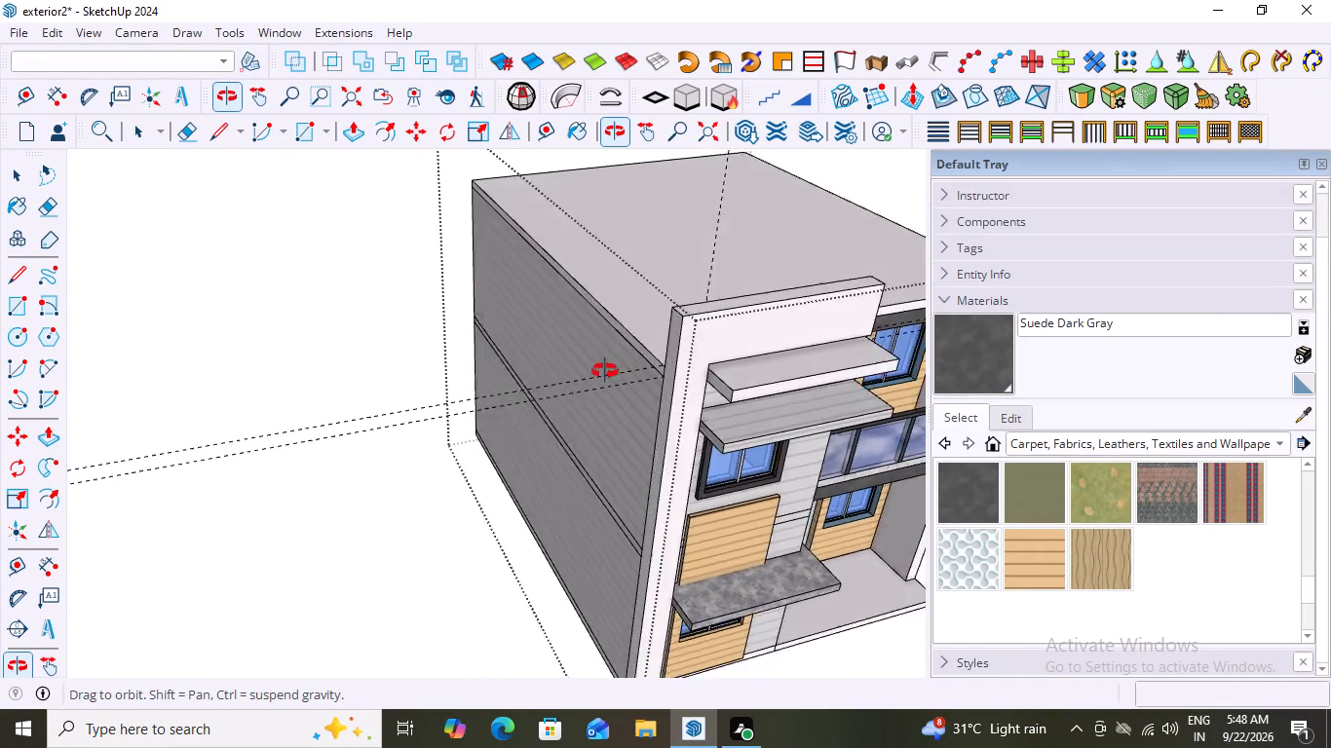
{"action": "middle_click_drag", "start_coordinate": [605, 371], "coordinate": [737, 356]}
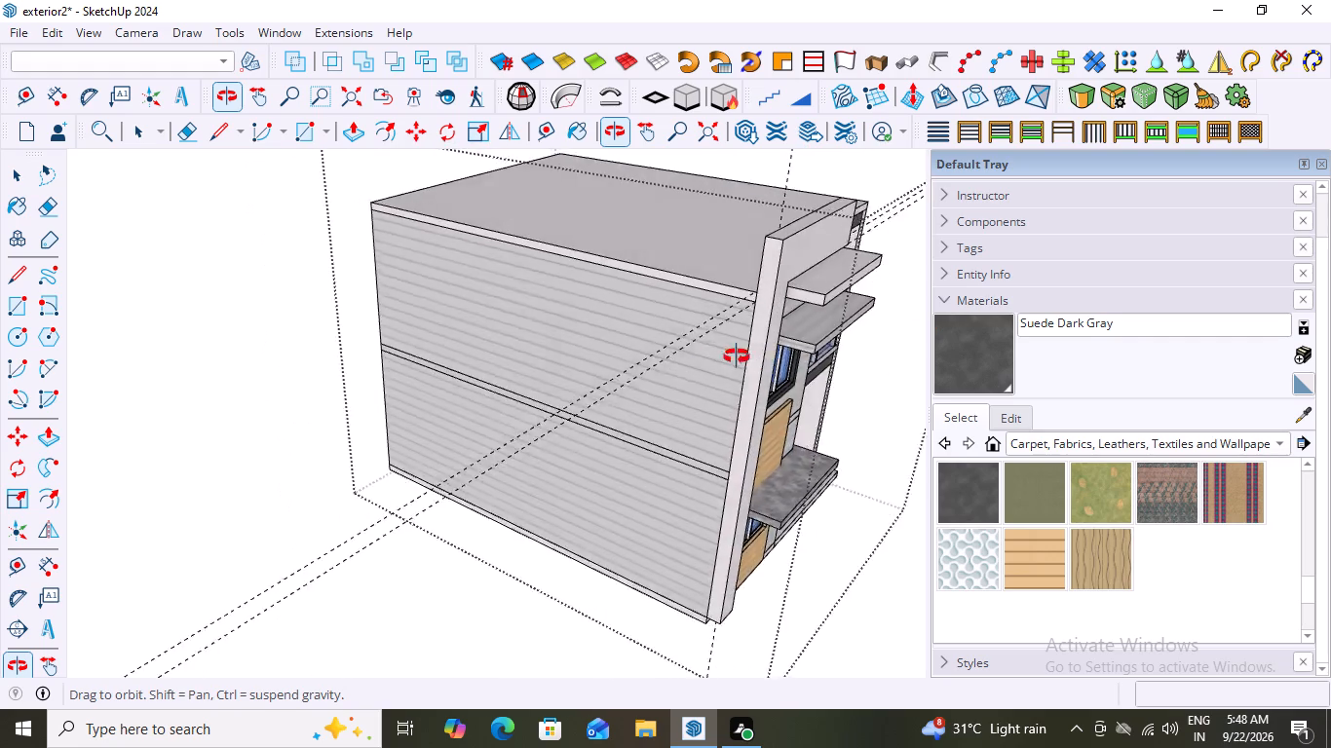
{"action": "middle_click_drag", "start_coordinate": [737, 356], "coordinate": [137, 404]}
{"action": "scroll", "coordinate": [414, 369], "scroll_direction": "up", "scroll_amount": 1}
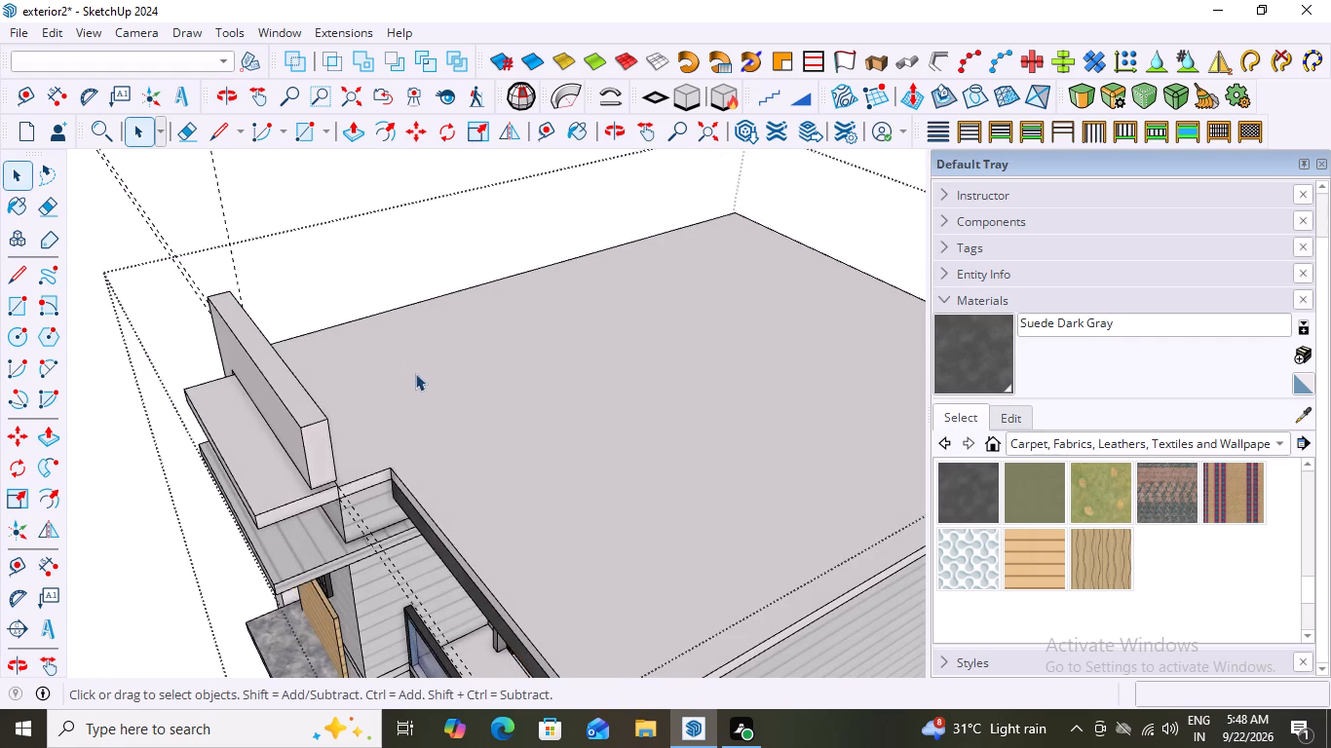
{"action": "middle_click_drag", "start_coordinate": [450, 393], "coordinate": [201, 345]}
{"action": "scroll", "coordinate": [156, 250], "scroll_direction": "up", "scroll_amount": 6}
{"action": "key", "text": "r"}
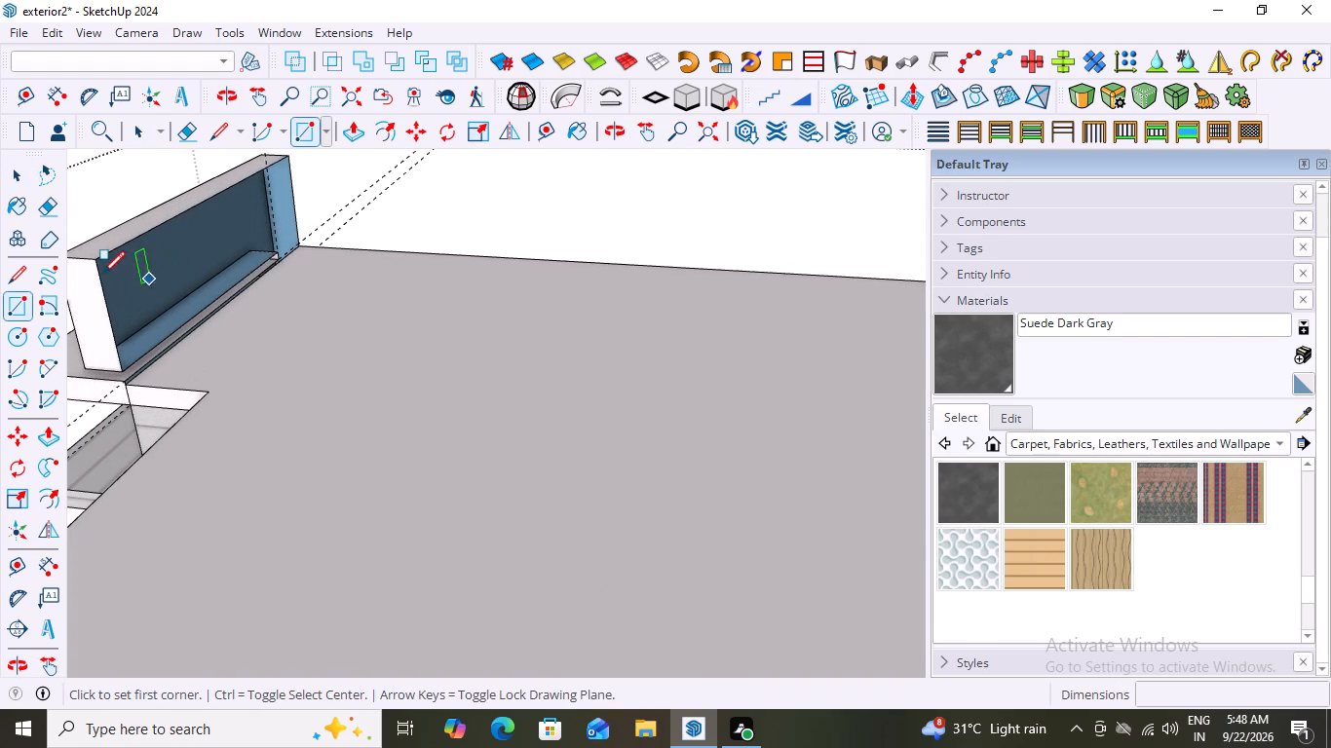
{"action": "left_click", "coordinate": [96, 263]}
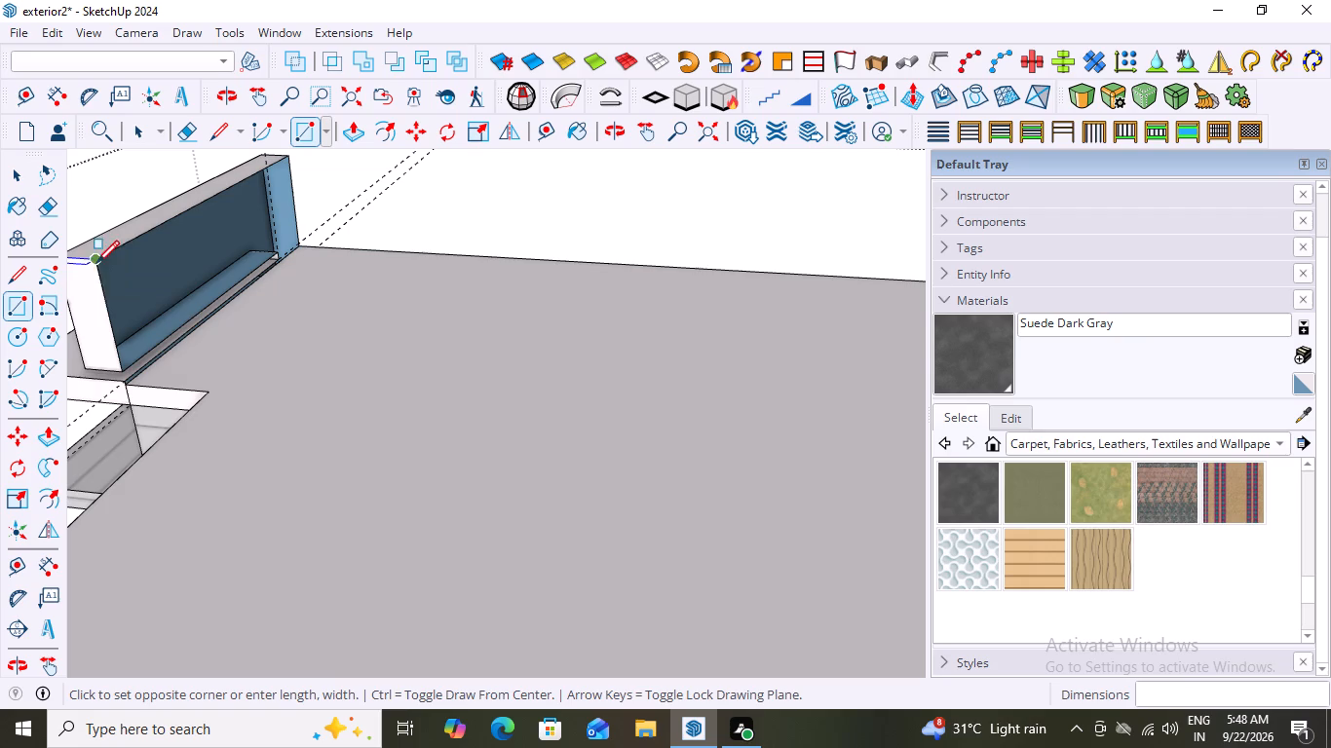
{"action": "left_click", "coordinate": [299, 244]}
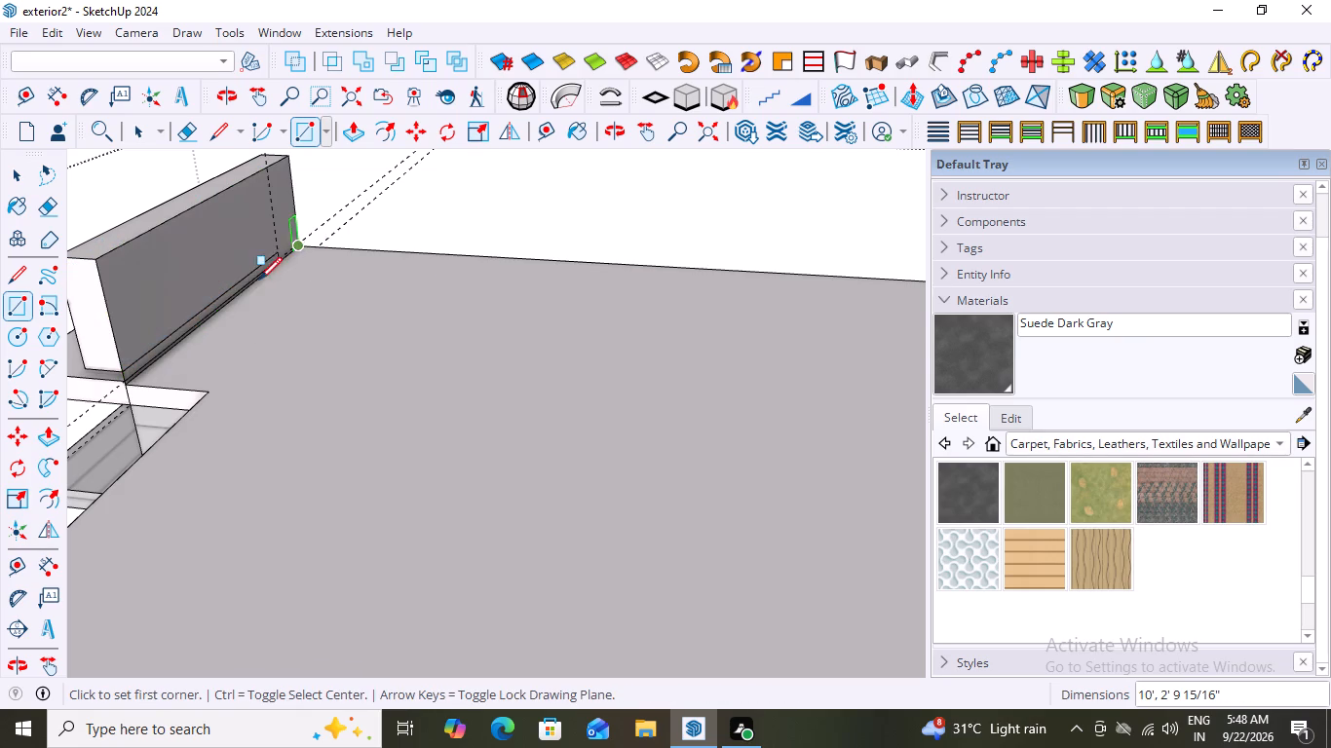
{"action": "scroll", "coordinate": [248, 331], "scroll_direction": "down", "scroll_amount": 6}
{"action": "key", "text": "Escape"}
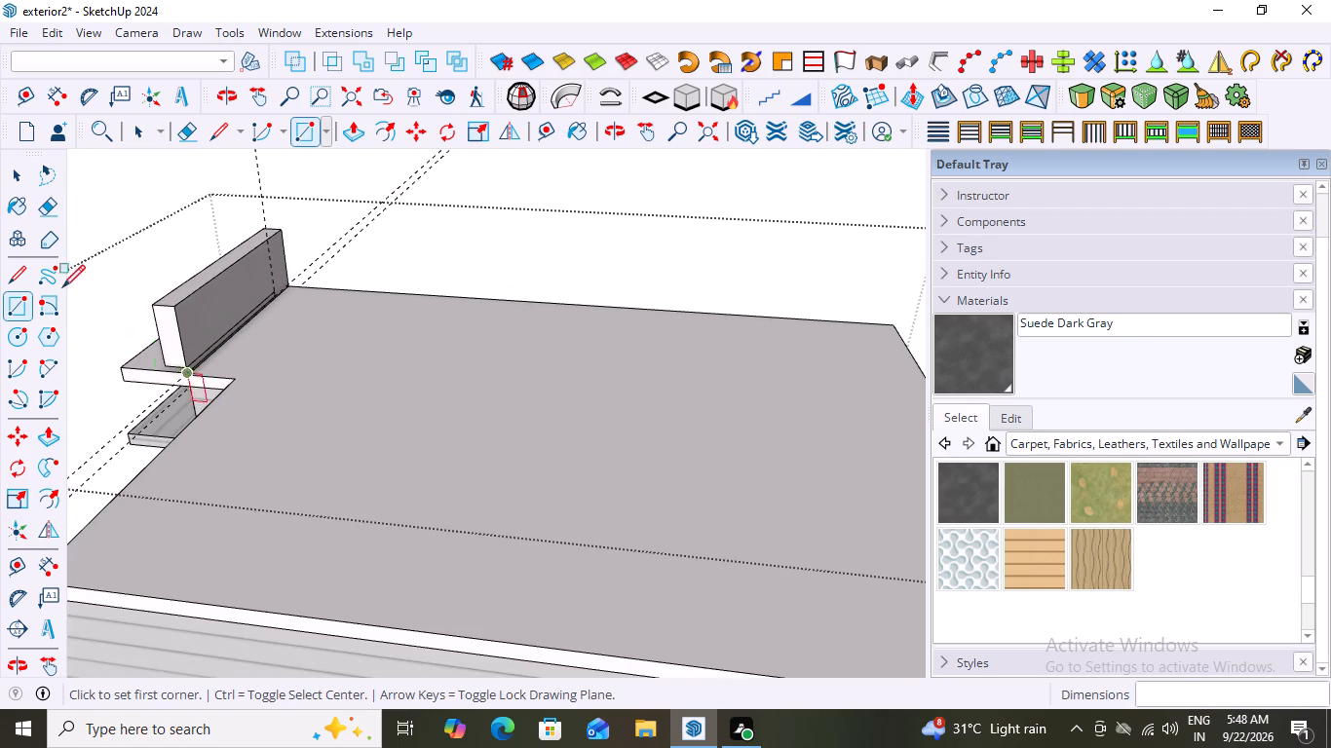
{"action": "left_click", "coordinate": [99, 275]}
{"action": "middle_click_drag", "start_coordinate": [145, 372], "coordinate": [392, 379]}
{"action": "key", "text": "Escape"}
{"action": "key", "text": "Escape"}
{"action": "key", "text": "Escape"}
{"action": "key", "text": "space"}
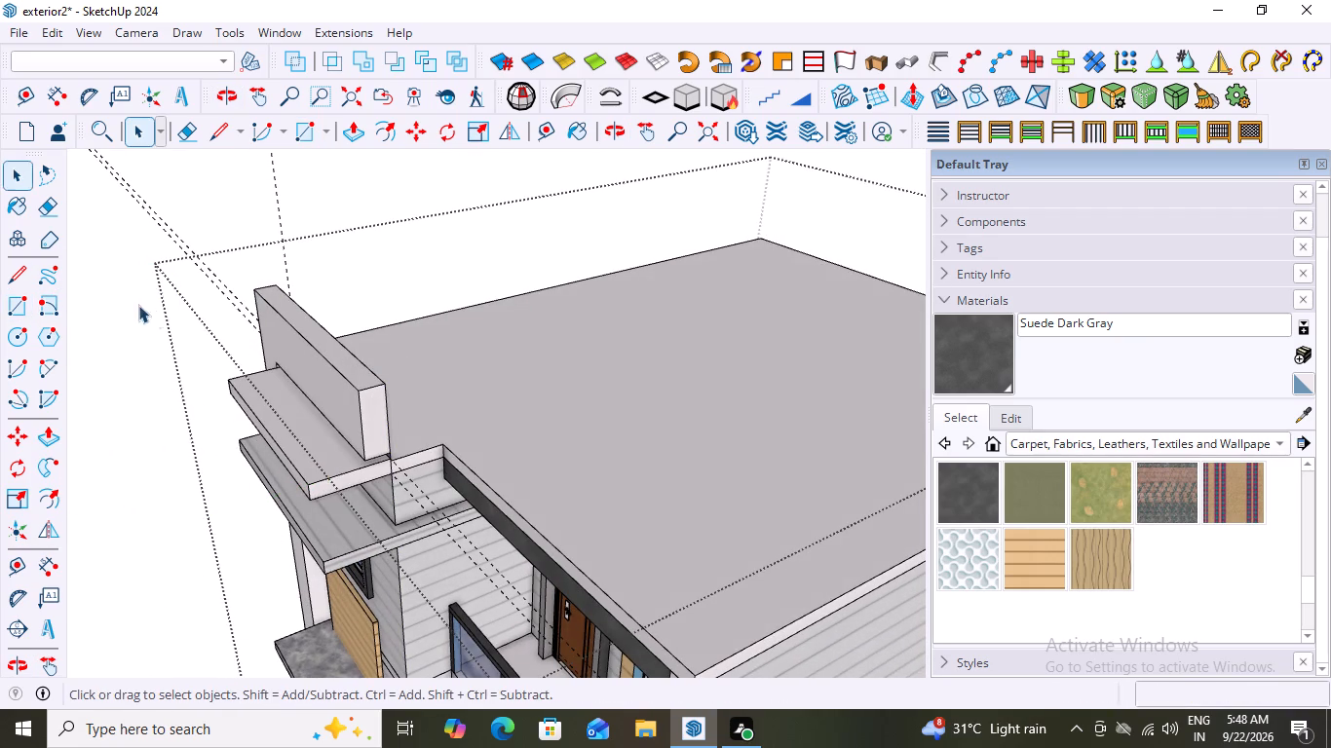
{"action": "key", "text": "space"}
{"action": "left_click", "coordinate": [155, 311]}
Push/Pull the parapet panel's end face about 1/8" flush with the wall corner below it, and exit the group.
{"action": "scroll", "coordinate": [406, 477], "scroll_direction": "up", "scroll_amount": 8}
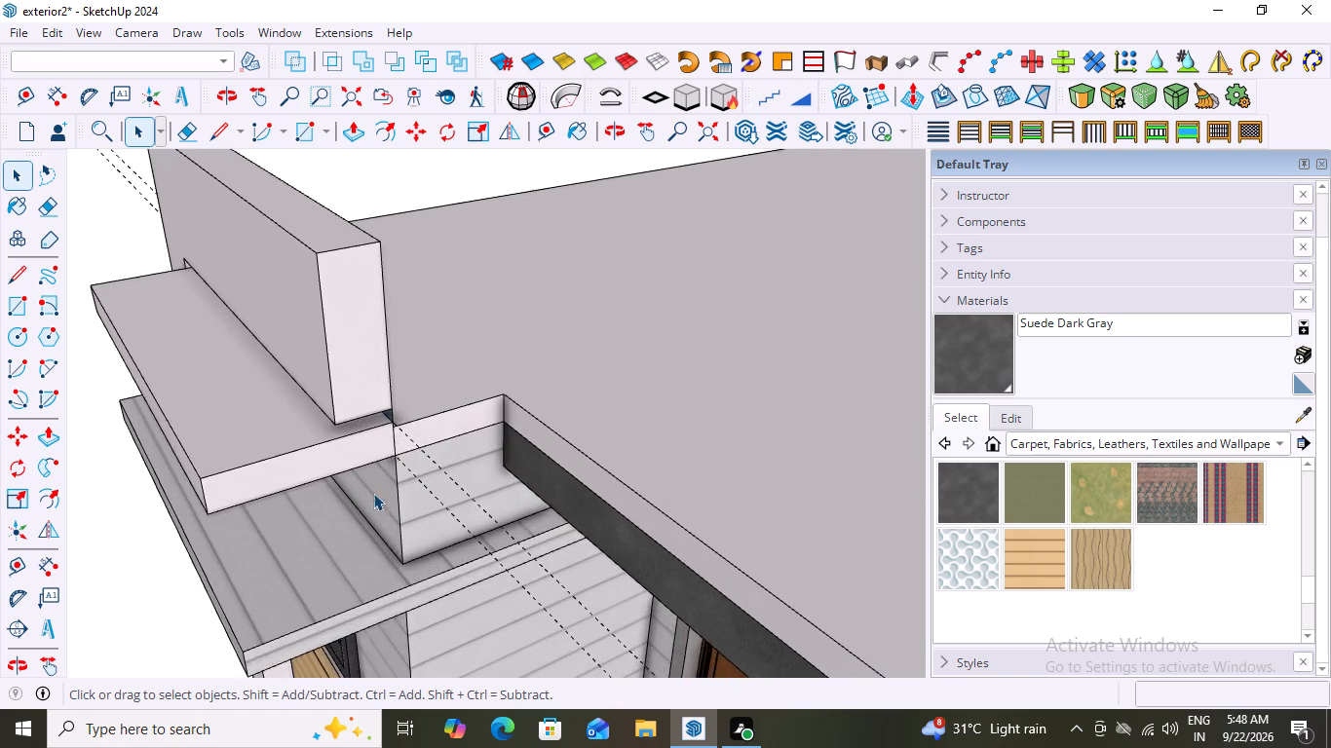
{"action": "scroll", "coordinate": [373, 493], "scroll_direction": "up", "scroll_amount": 4}
{"action": "scroll", "coordinate": [343, 341], "scroll_direction": "down", "scroll_amount": 5}
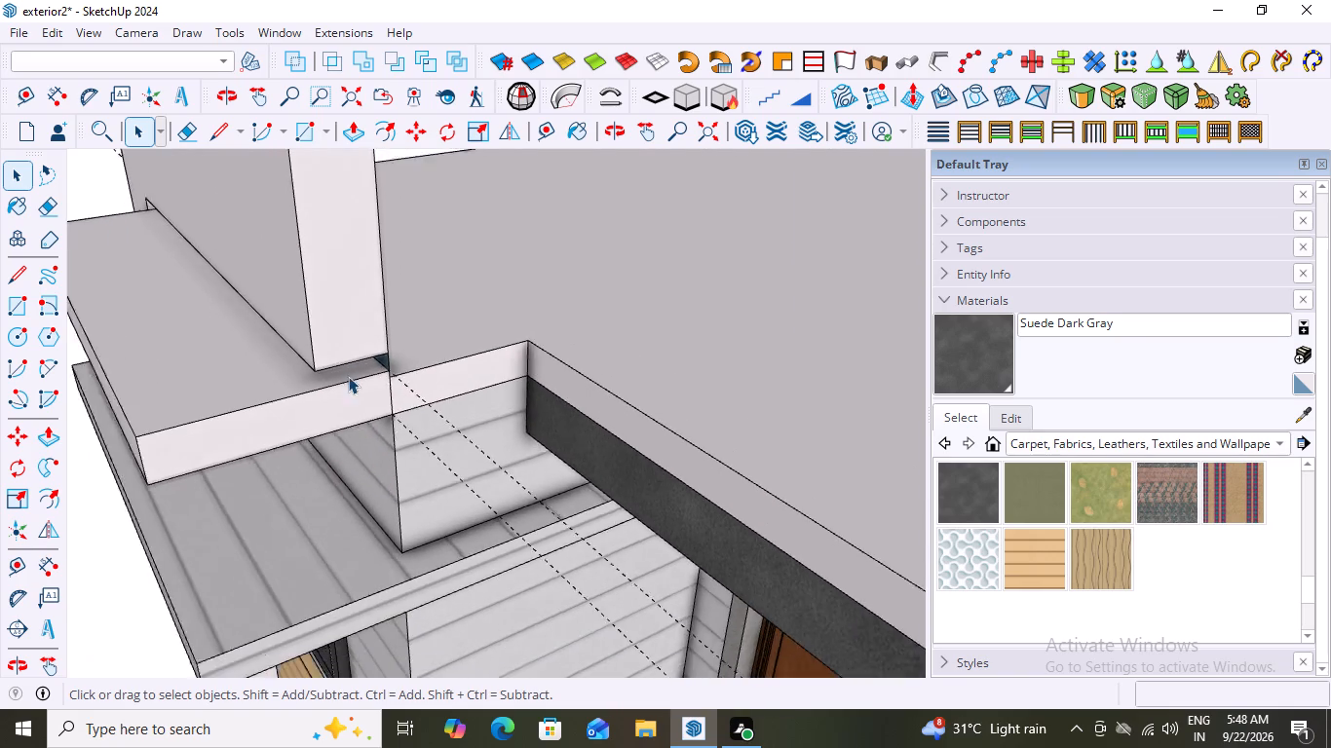
{"action": "scroll", "coordinate": [348, 376], "scroll_direction": "down", "scroll_amount": 4}
{"action": "left_click", "coordinate": [336, 323]}
{"action": "double_click", "coordinate": [336, 323]}
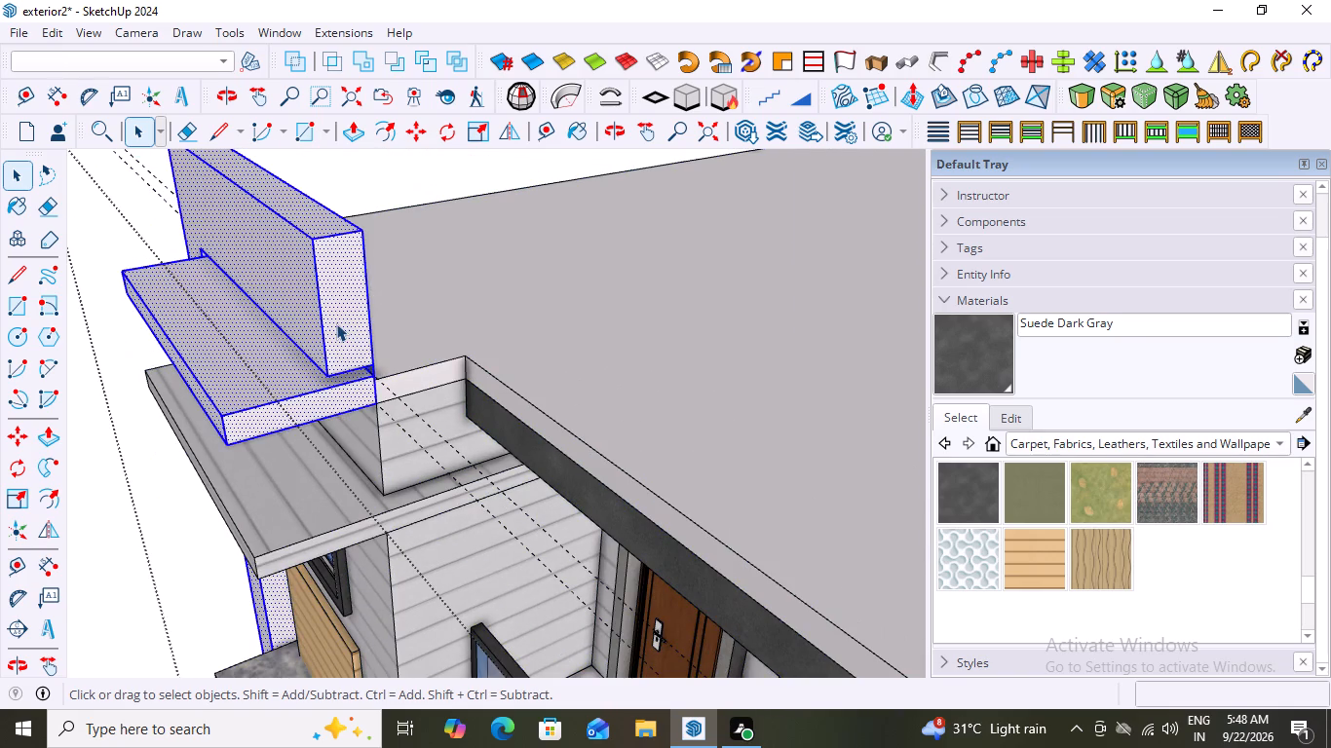
{"action": "double_click", "coordinate": [340, 322]}
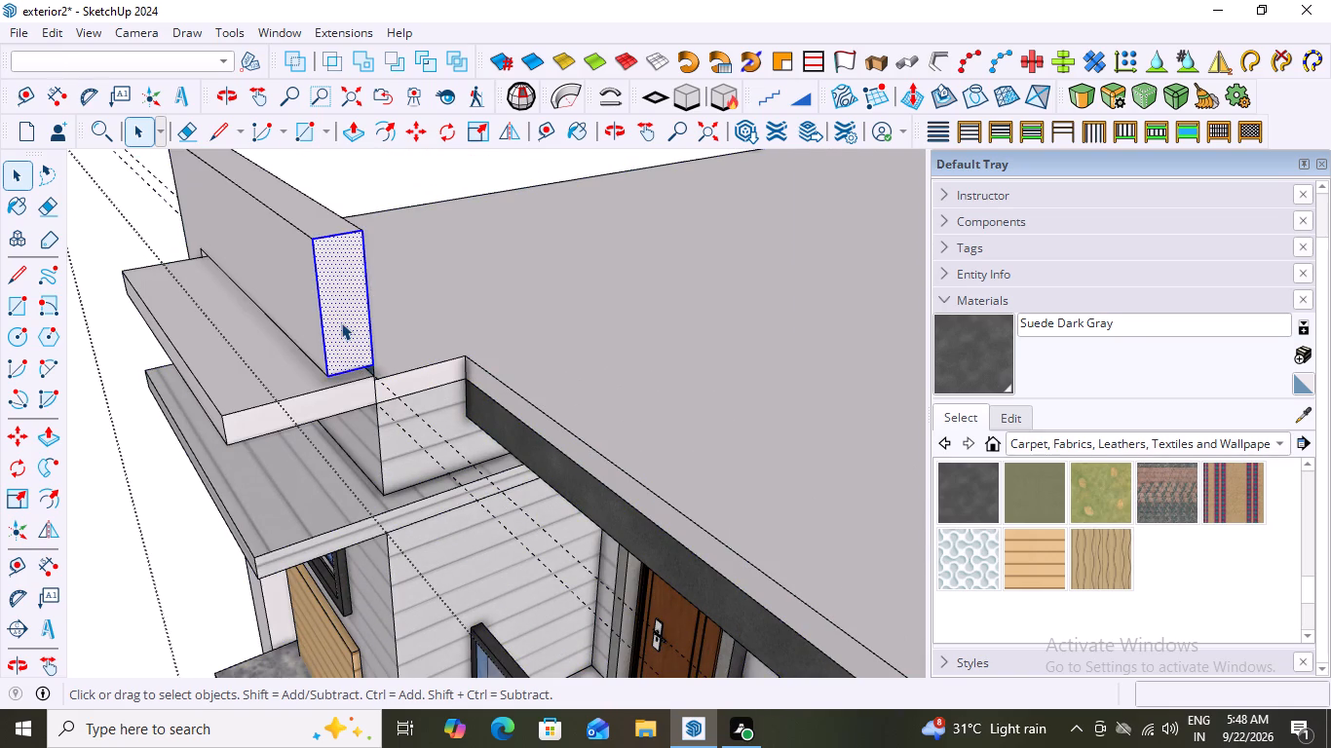
{"action": "key", "text": "p"}
{"action": "left_click", "coordinate": [343, 318]}
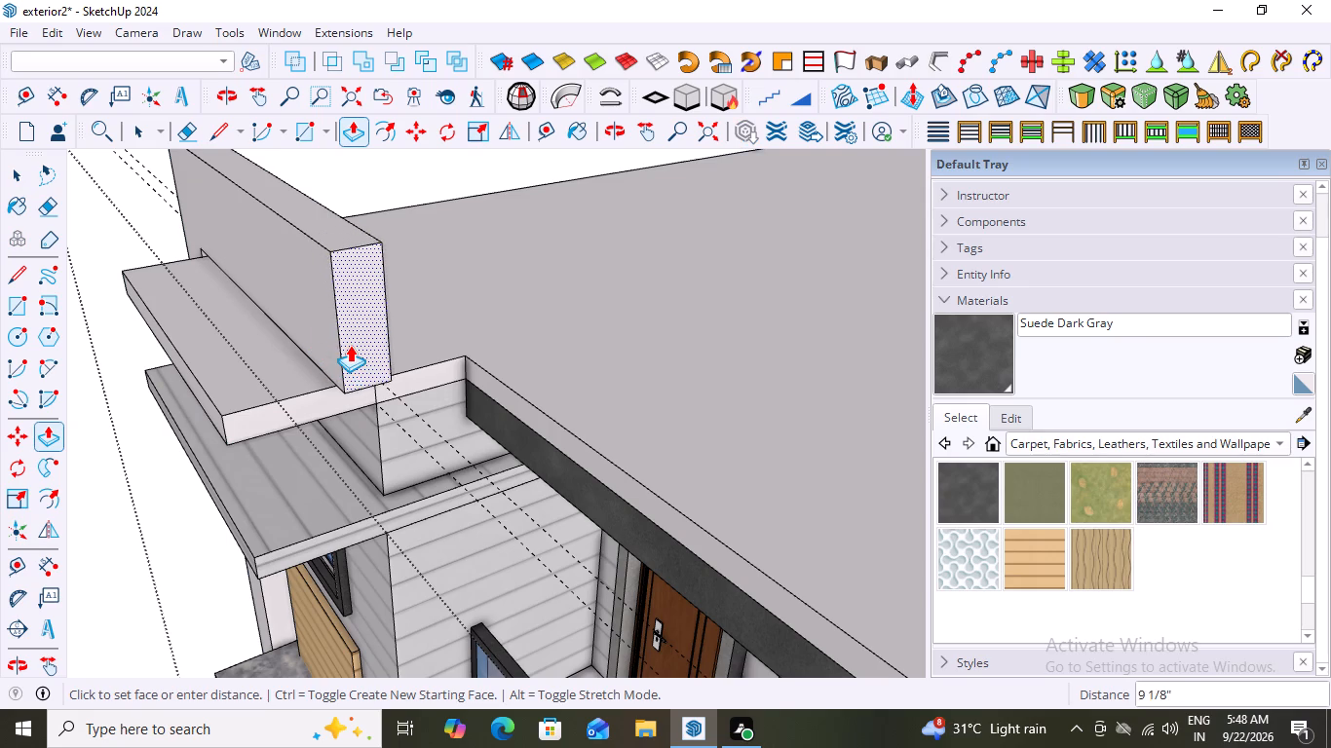
{"action": "middle_click_drag", "start_coordinate": [337, 330], "coordinate": [169, 296]}
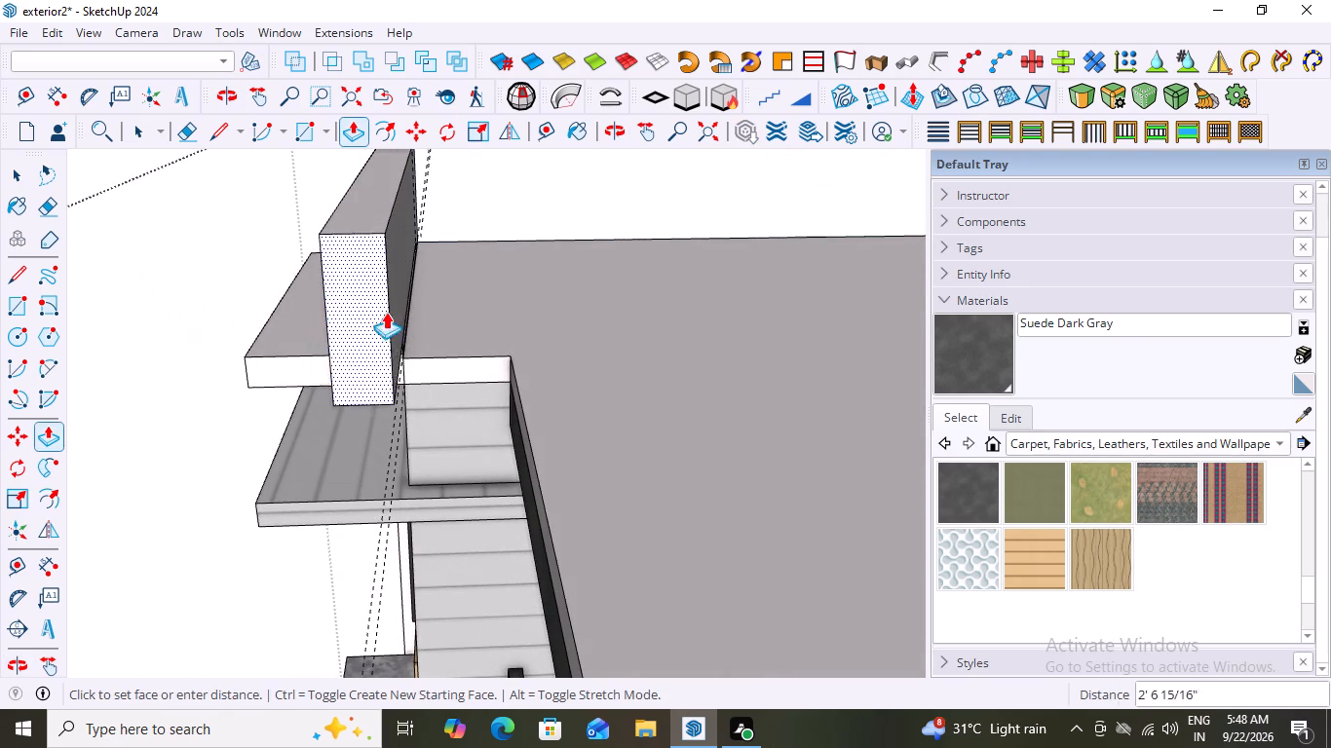
{"action": "middle_click_drag", "start_coordinate": [446, 307], "coordinate": [230, 288]}
{"action": "scroll", "coordinate": [380, 270], "scroll_direction": "up", "scroll_amount": 10}
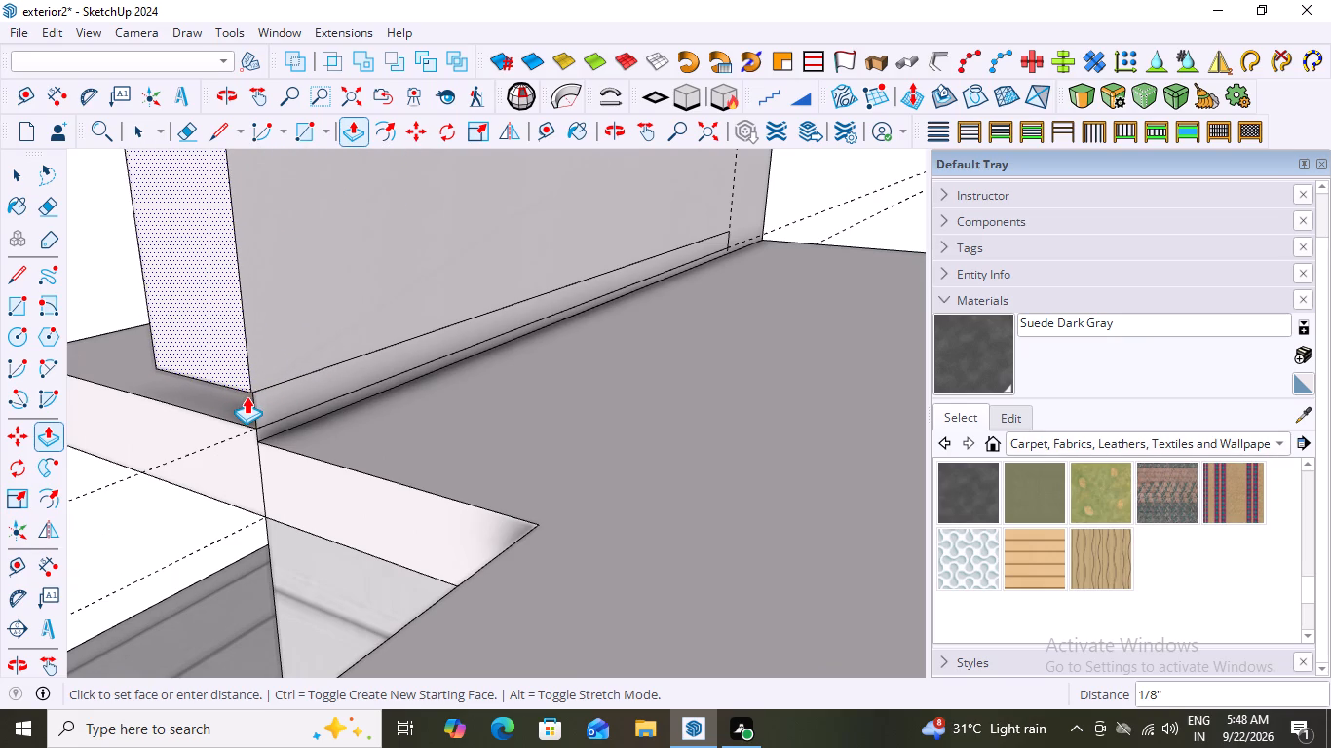
{"action": "left_click", "coordinate": [258, 398]}
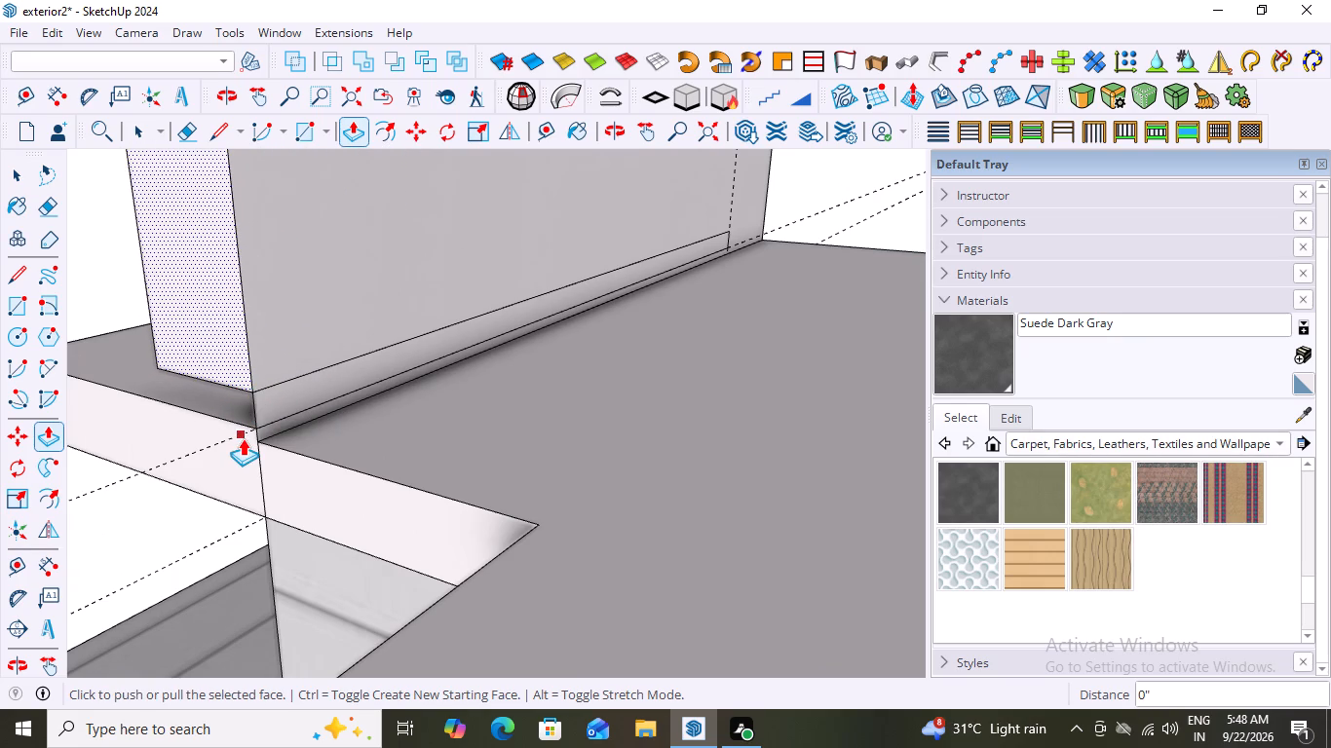
{"action": "key", "text": "space"}
{"action": "scroll", "coordinate": [354, 383], "scroll_direction": "down", "scroll_amount": 14}
{"action": "left_click", "coordinate": [359, 275]}
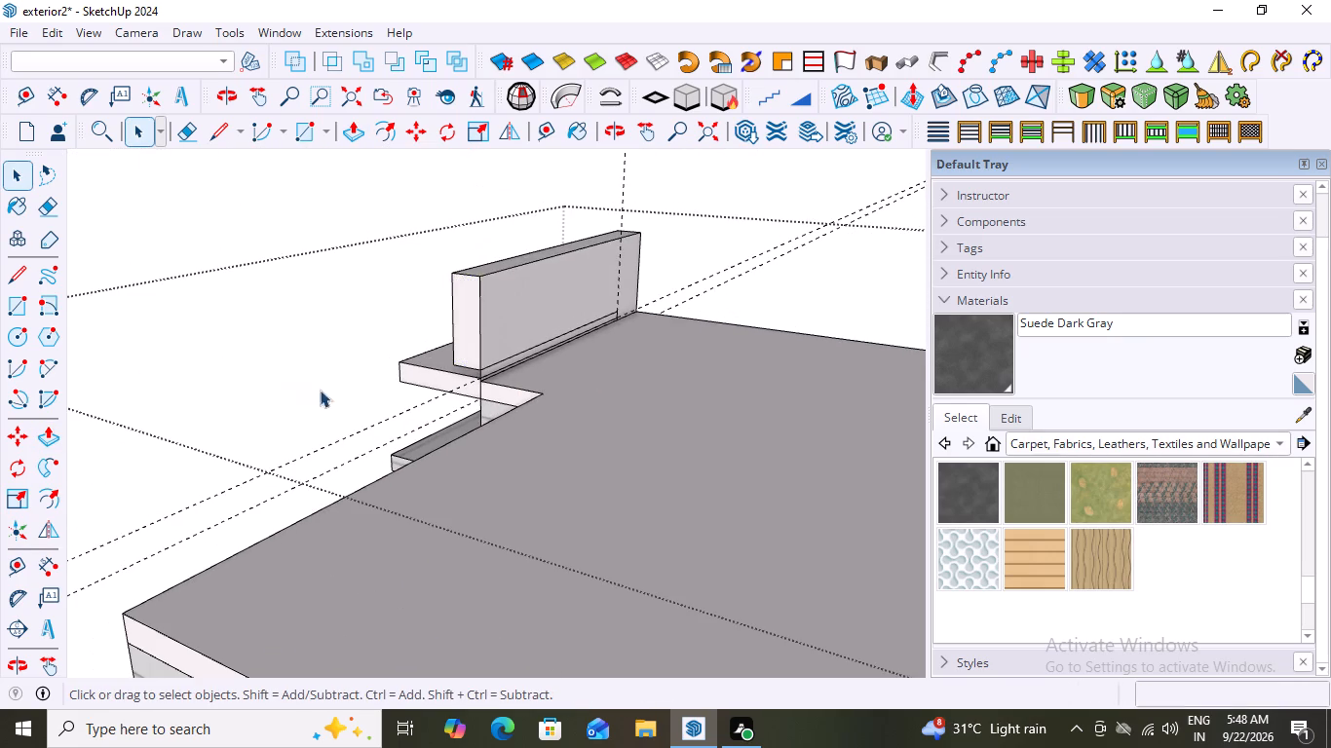
Examine the gap between the parapet panel and the projecting band from the front, side and rear.
{"action": "middle_click_drag", "start_coordinate": [337, 398], "coordinate": [1020, 425]}
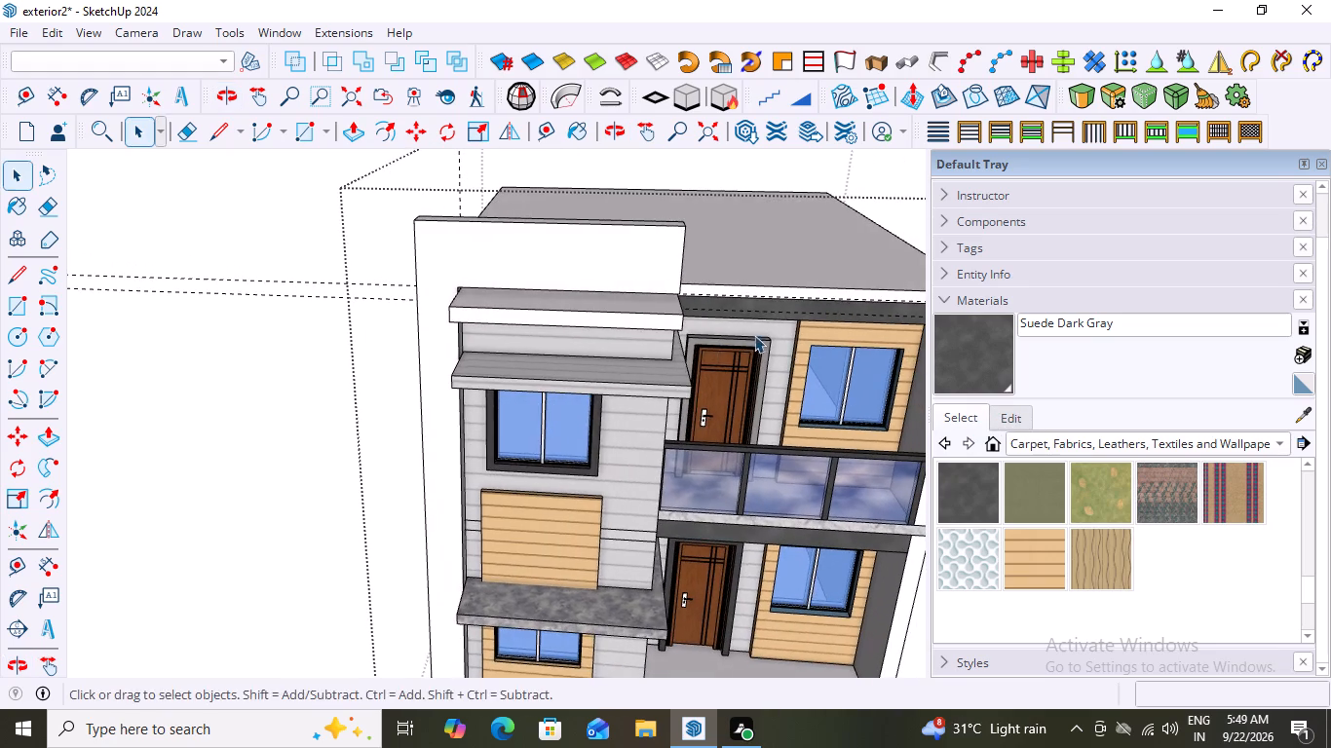
{"action": "middle_click_drag", "start_coordinate": [751, 329], "coordinate": [766, 299]}
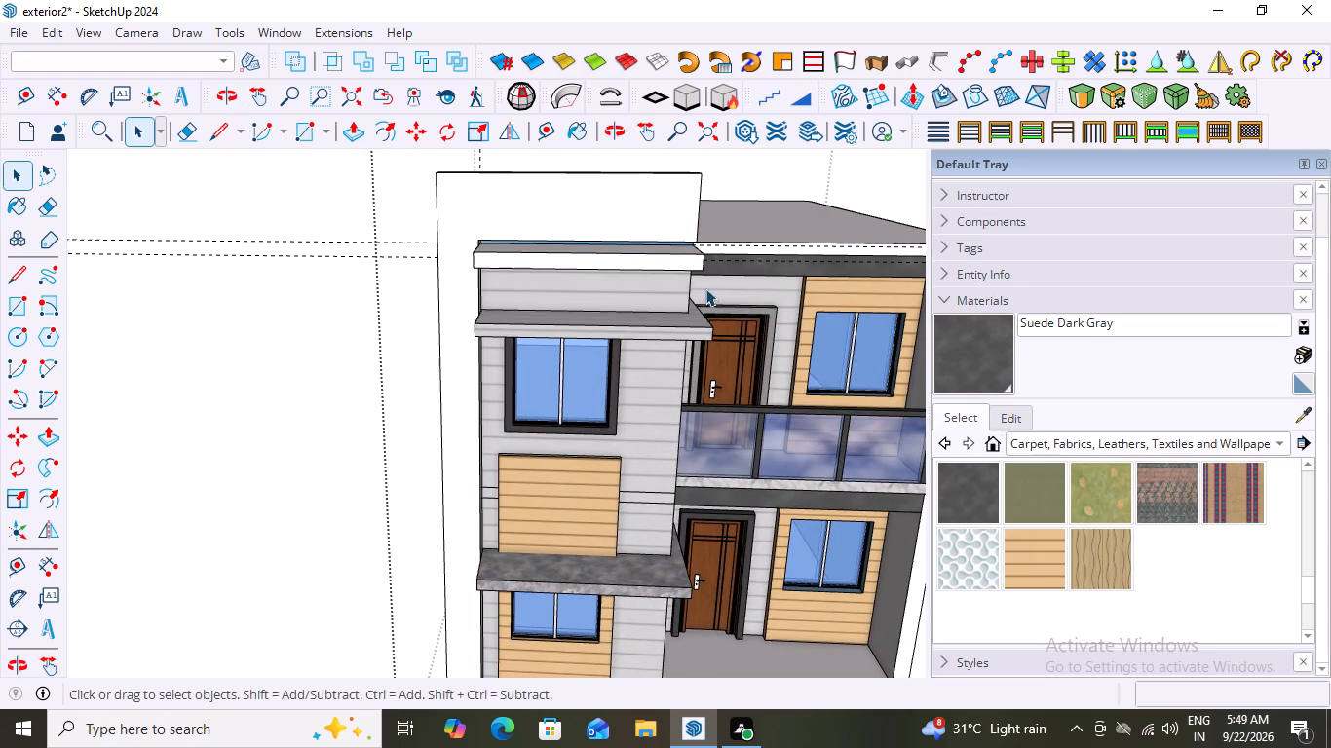
{"action": "scroll", "coordinate": [649, 244], "scroll_direction": "up", "scroll_amount": 12}
{"action": "middle_click_drag", "start_coordinate": [733, 243], "coordinate": [708, 249]}
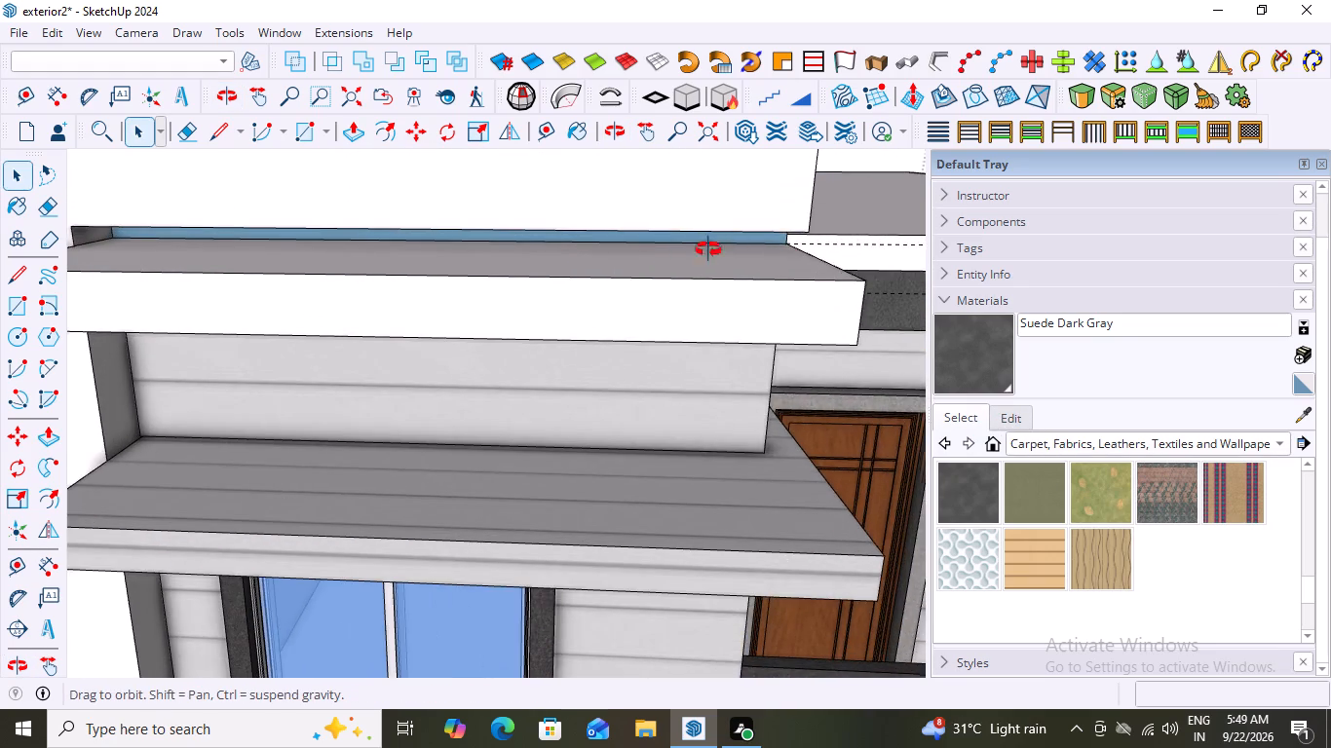
{"action": "middle_click_drag", "start_coordinate": [708, 249], "coordinate": [345, 221]}
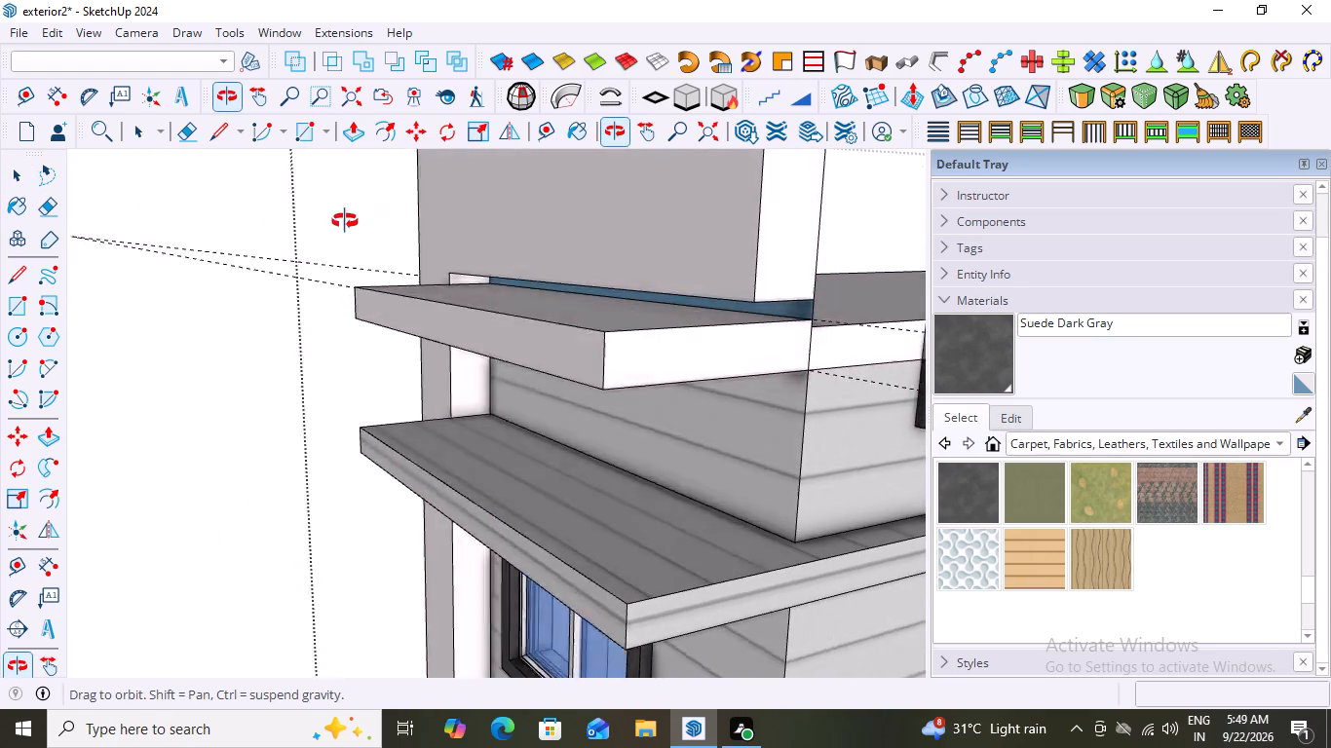
{"action": "middle_click_drag", "start_coordinate": [345, 221], "coordinate": [274, 139]}
{"action": "middle_click_drag", "start_coordinate": [846, 312], "coordinate": [746, 283]}
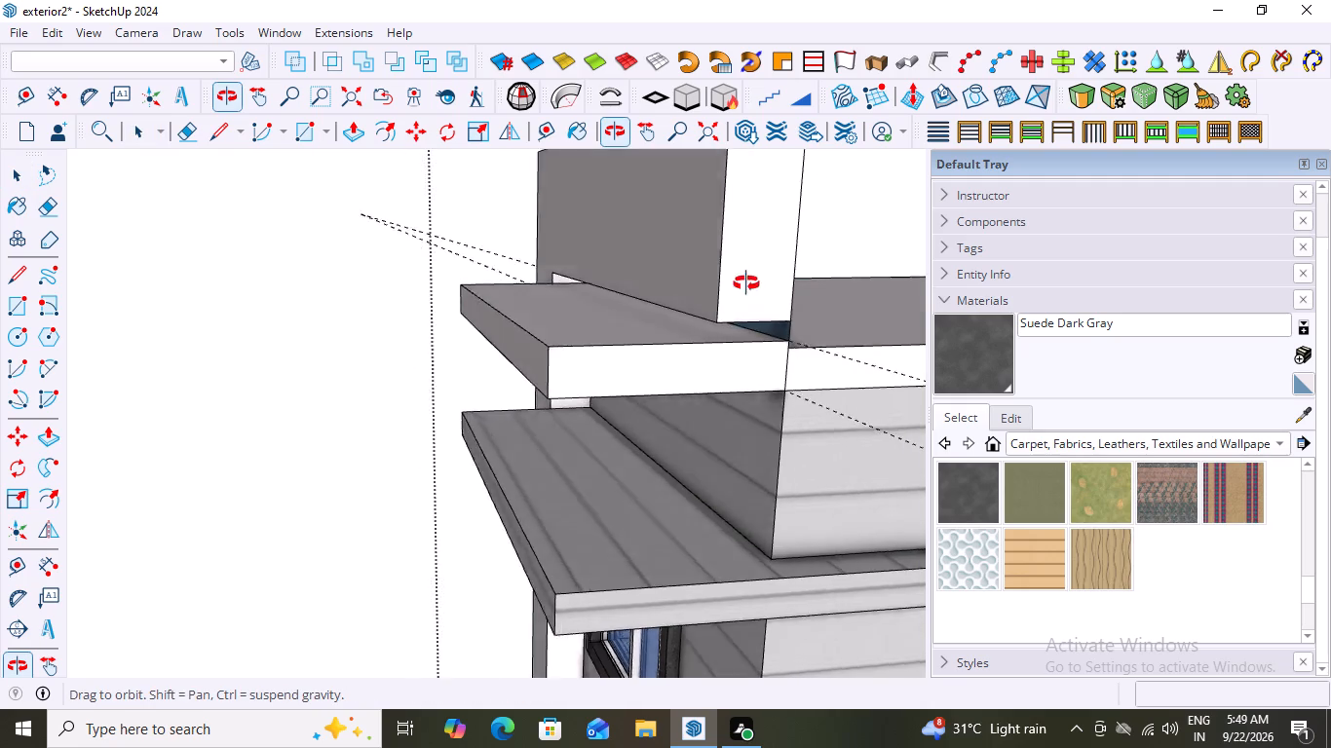
{"action": "middle_click_drag", "start_coordinate": [746, 283], "coordinate": [924, 274]}
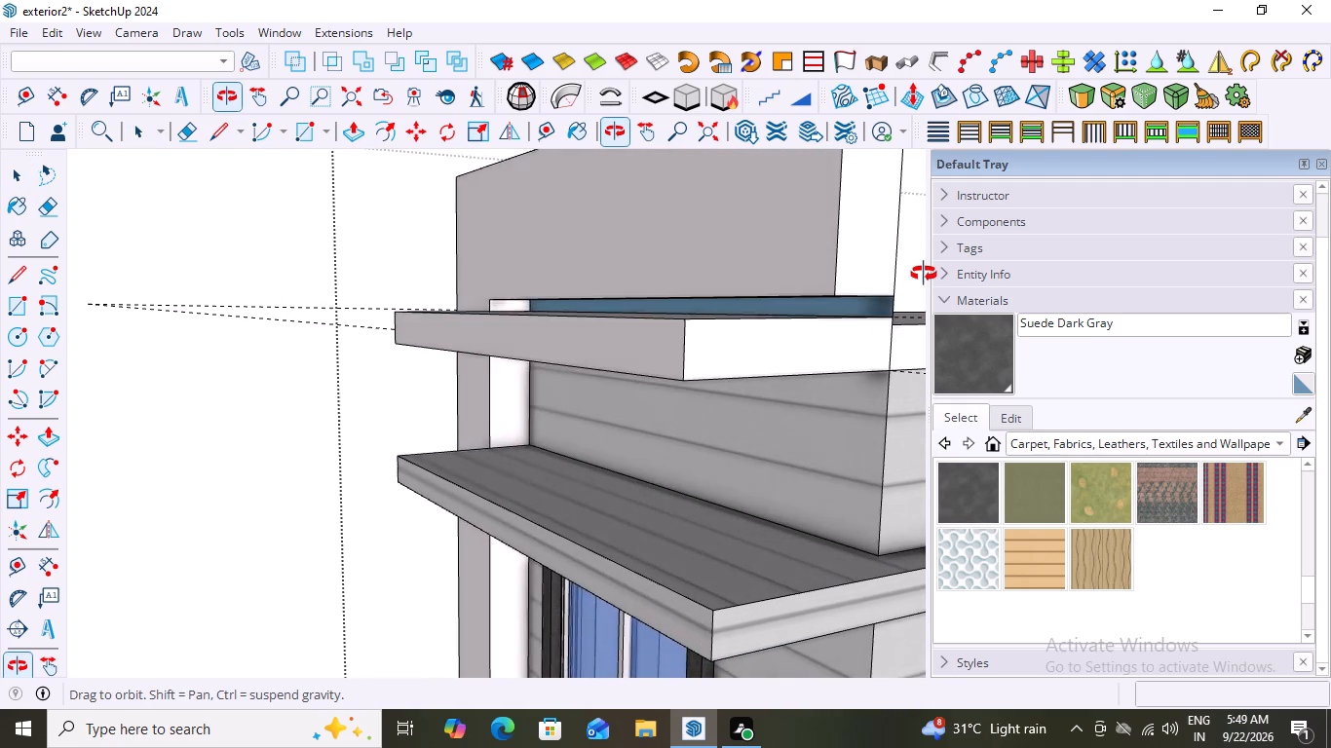
{"action": "middle_click_drag", "start_coordinate": [924, 274], "coordinate": [583, 293]}
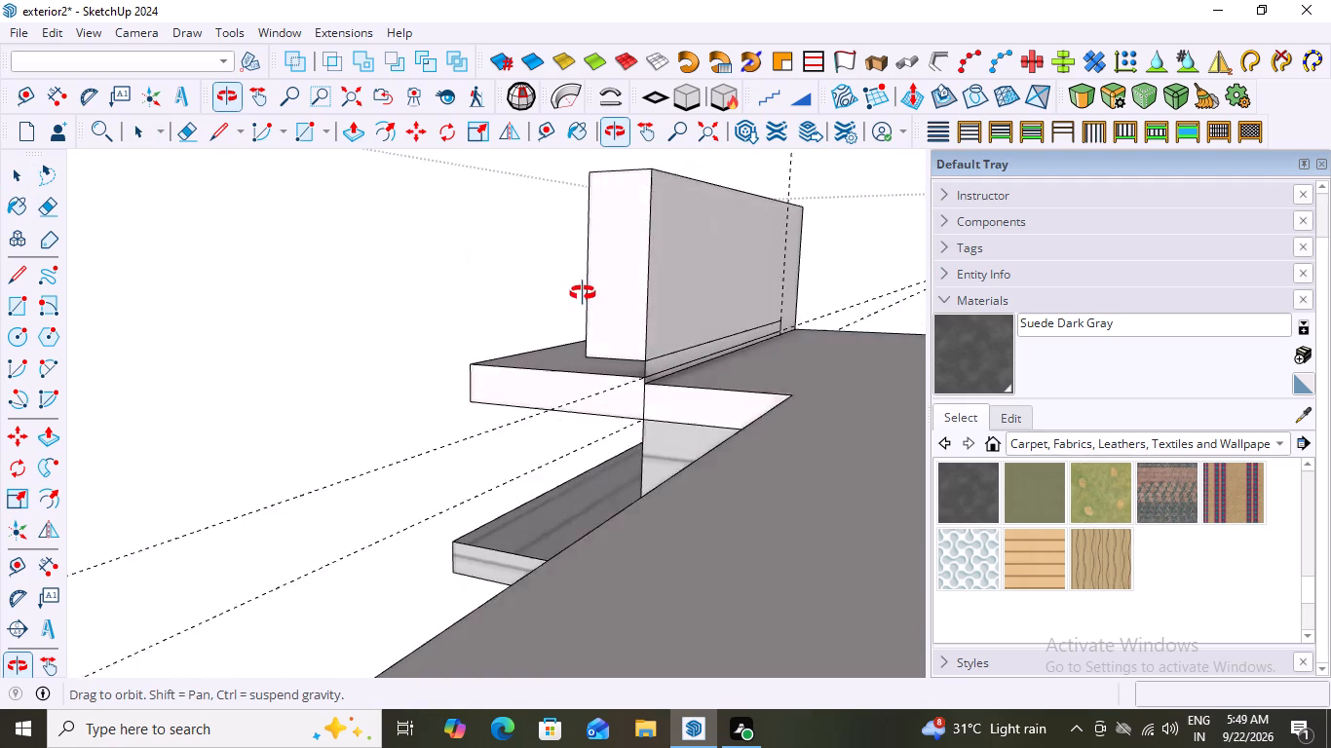
{"action": "middle_click_drag", "start_coordinate": [583, 293], "coordinate": [558, 298]}
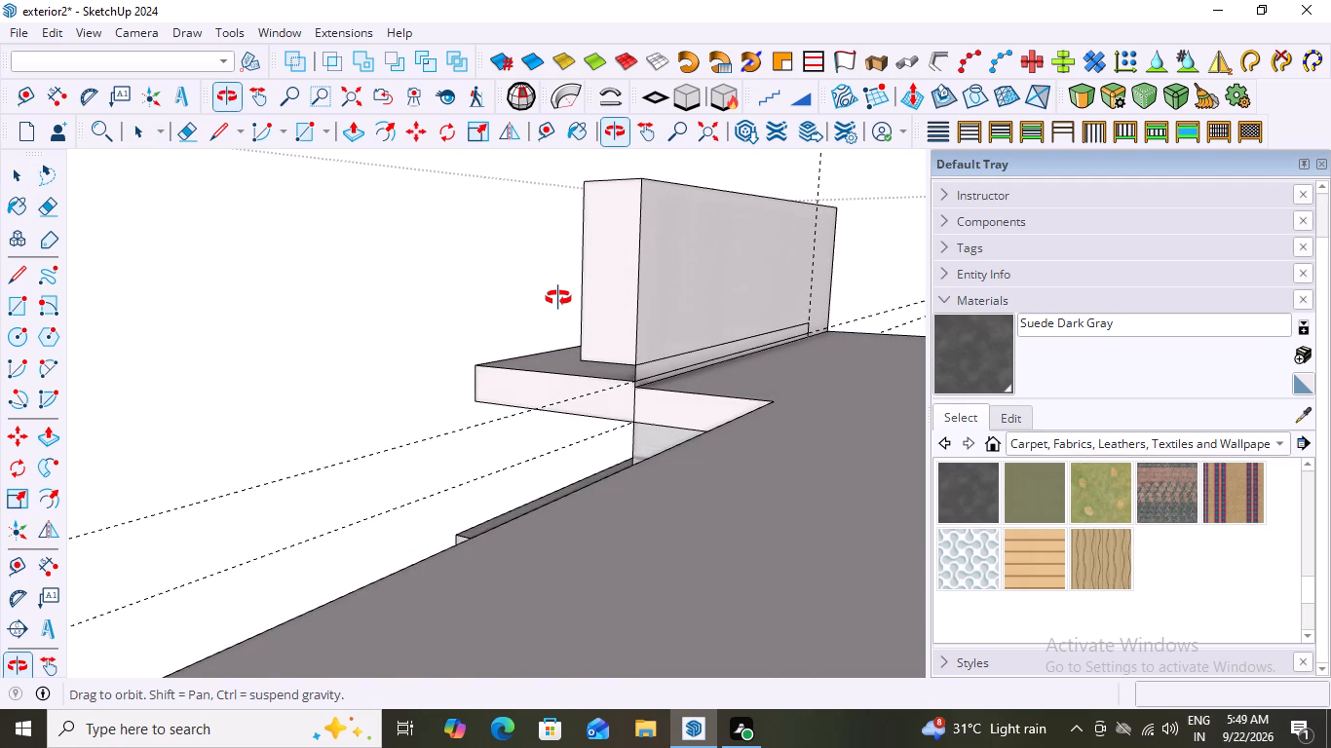
{"action": "middle_click_drag", "start_coordinate": [558, 298], "coordinate": [626, 358]}
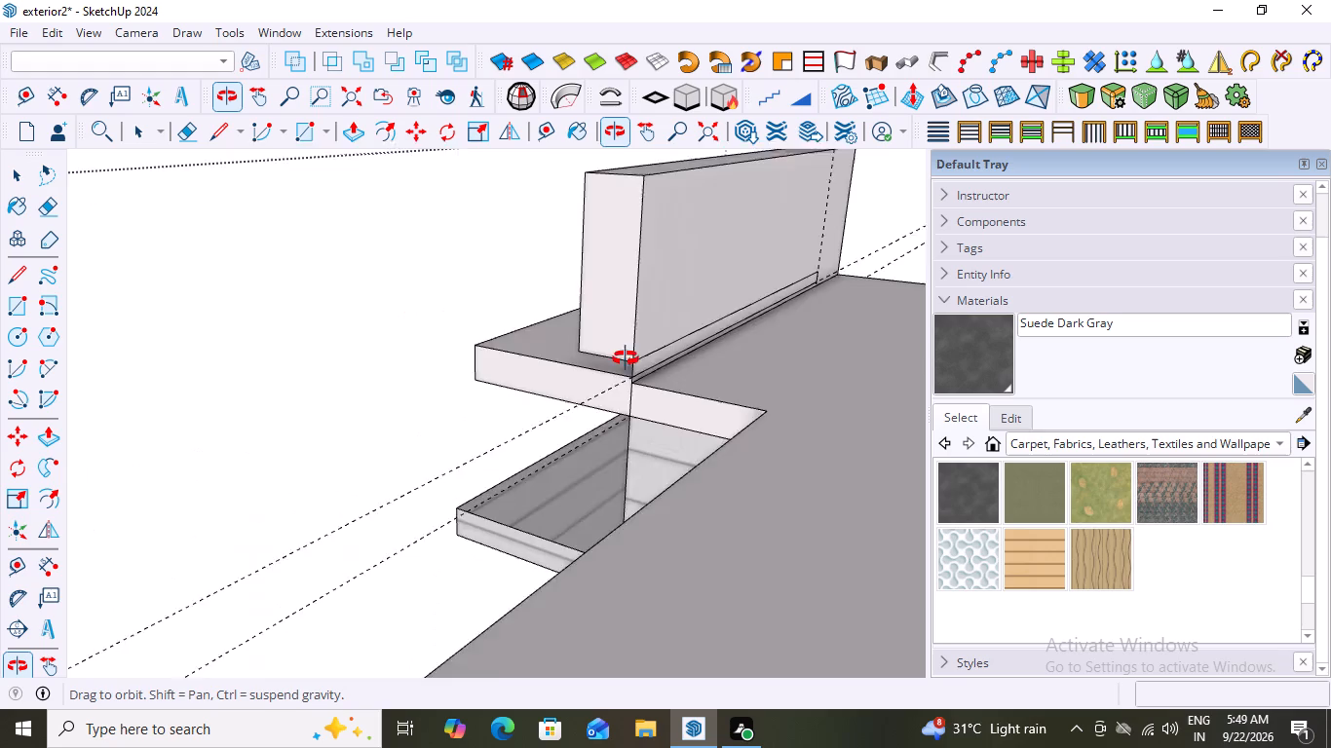
{"action": "middle_click_drag", "start_coordinate": [626, 358], "coordinate": [632, 358]}
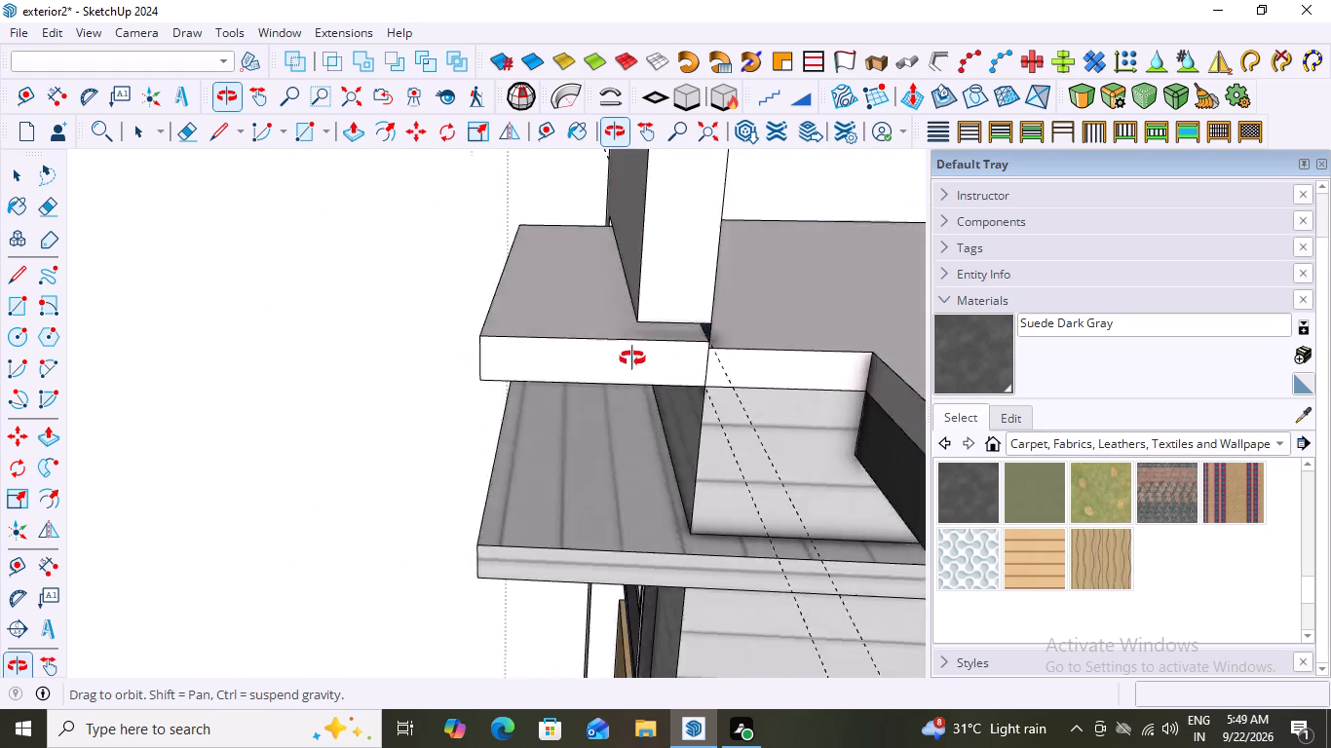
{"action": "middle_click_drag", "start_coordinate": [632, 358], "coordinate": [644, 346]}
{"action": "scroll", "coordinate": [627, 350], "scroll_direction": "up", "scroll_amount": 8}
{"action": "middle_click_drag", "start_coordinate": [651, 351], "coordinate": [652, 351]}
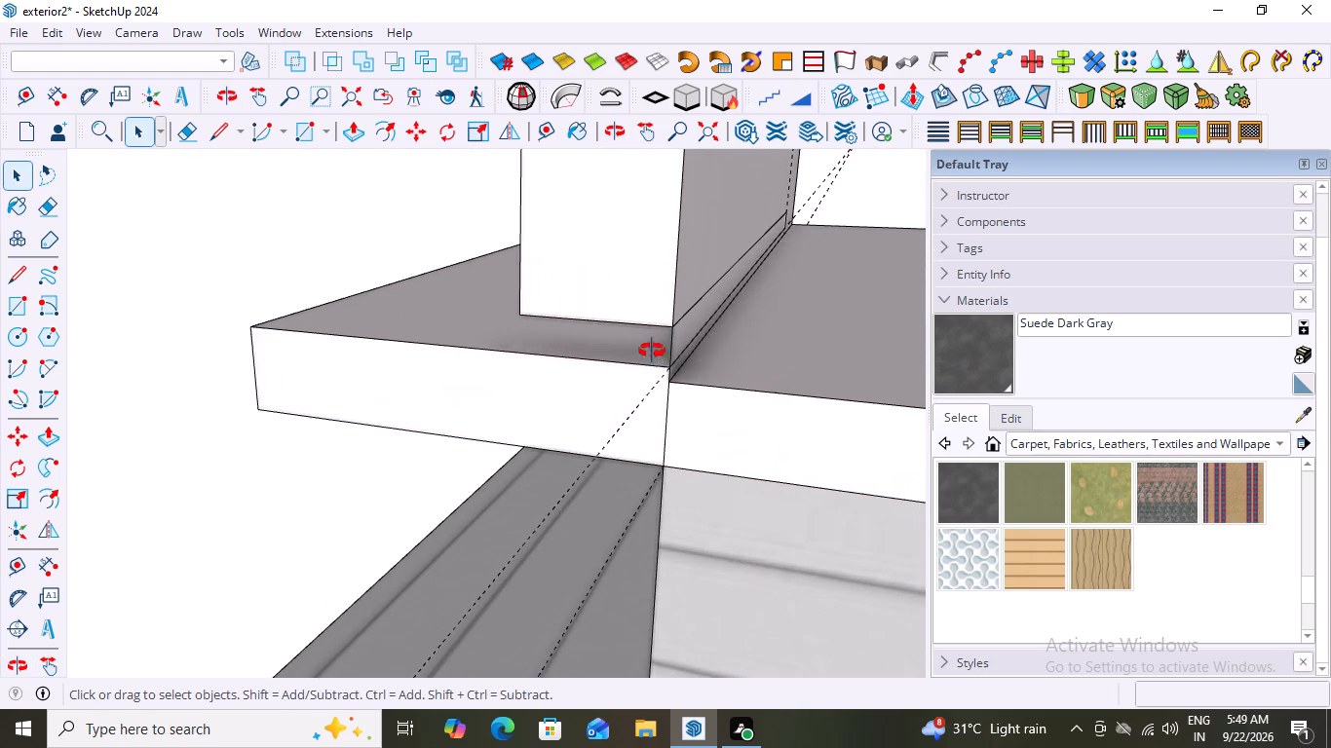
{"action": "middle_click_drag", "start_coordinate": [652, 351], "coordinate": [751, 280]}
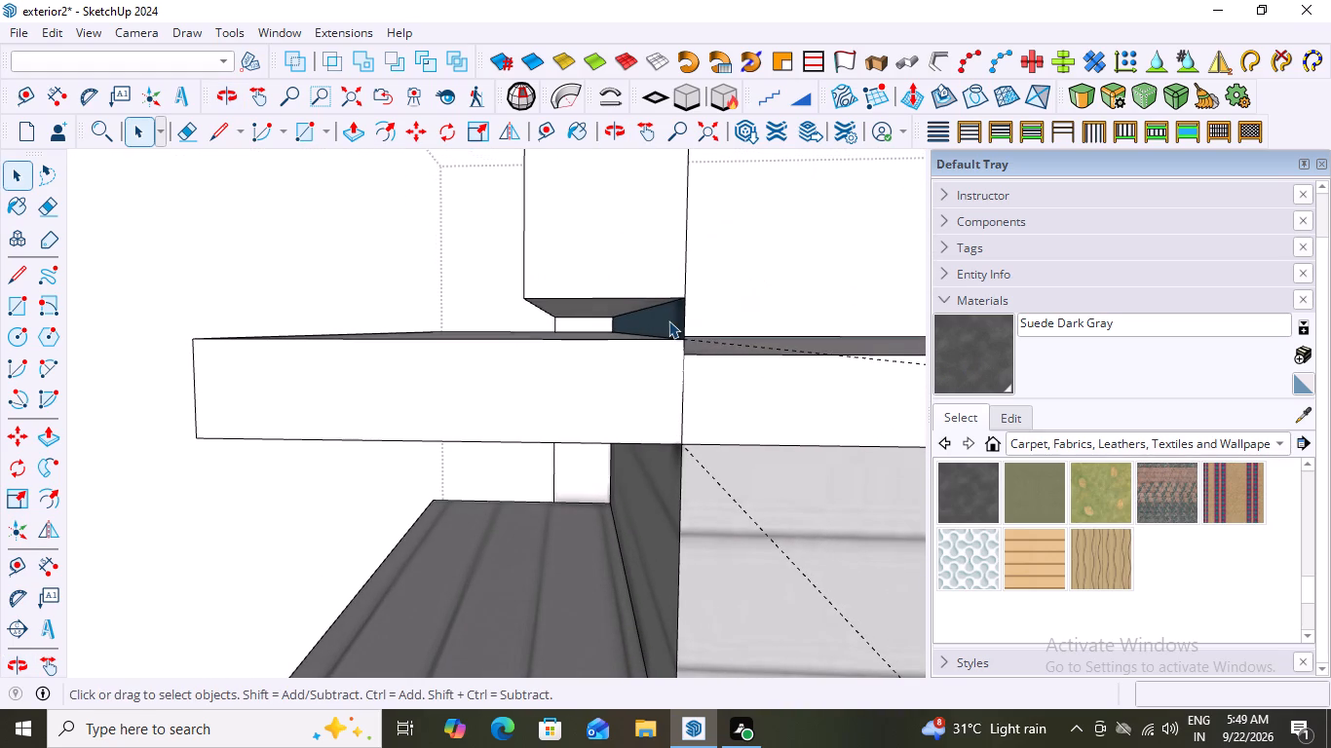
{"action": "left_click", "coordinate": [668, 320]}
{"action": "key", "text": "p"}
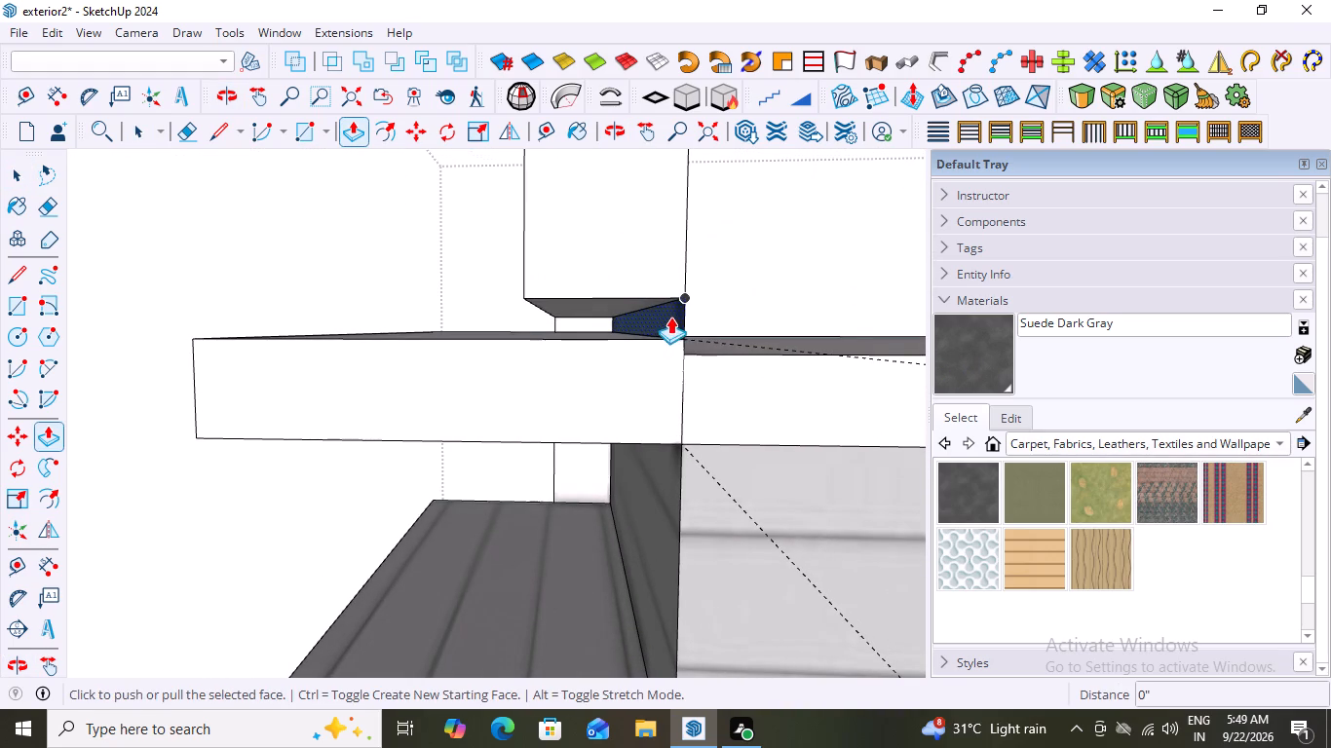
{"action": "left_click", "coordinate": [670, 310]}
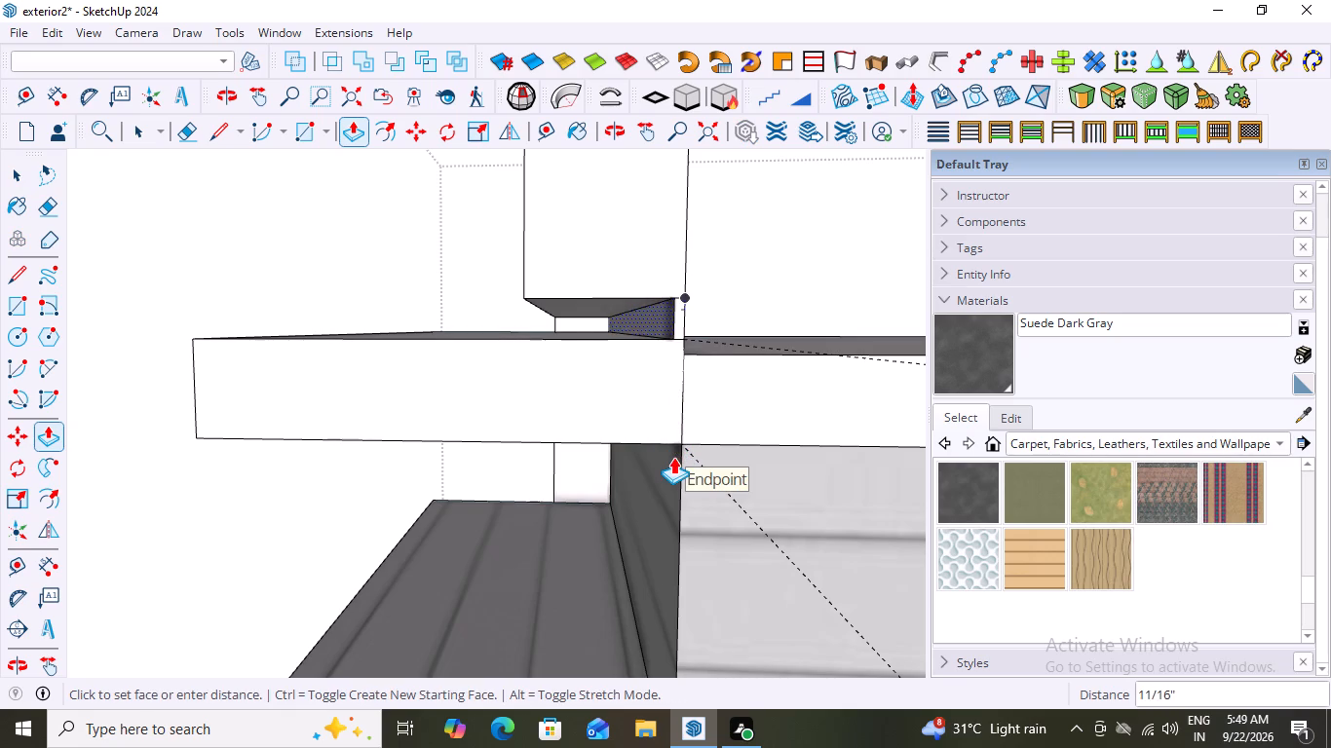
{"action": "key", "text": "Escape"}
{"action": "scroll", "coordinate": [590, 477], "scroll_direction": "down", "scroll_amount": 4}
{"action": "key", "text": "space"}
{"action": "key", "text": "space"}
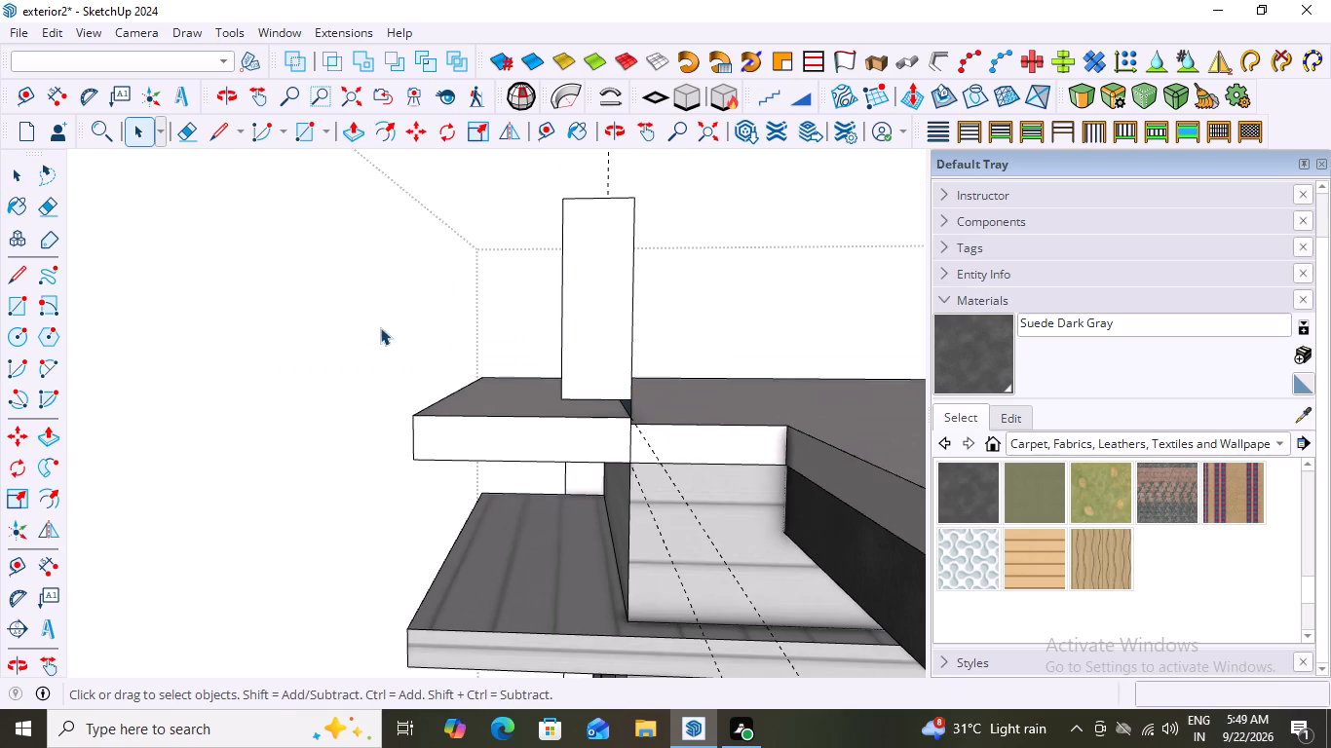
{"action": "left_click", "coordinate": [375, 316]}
Examine the whole house from the front, side and above, checking the parapet panel, projecting band and roof.
{"action": "middle_click_drag", "start_coordinate": [335, 429], "coordinate": [834, 465]}
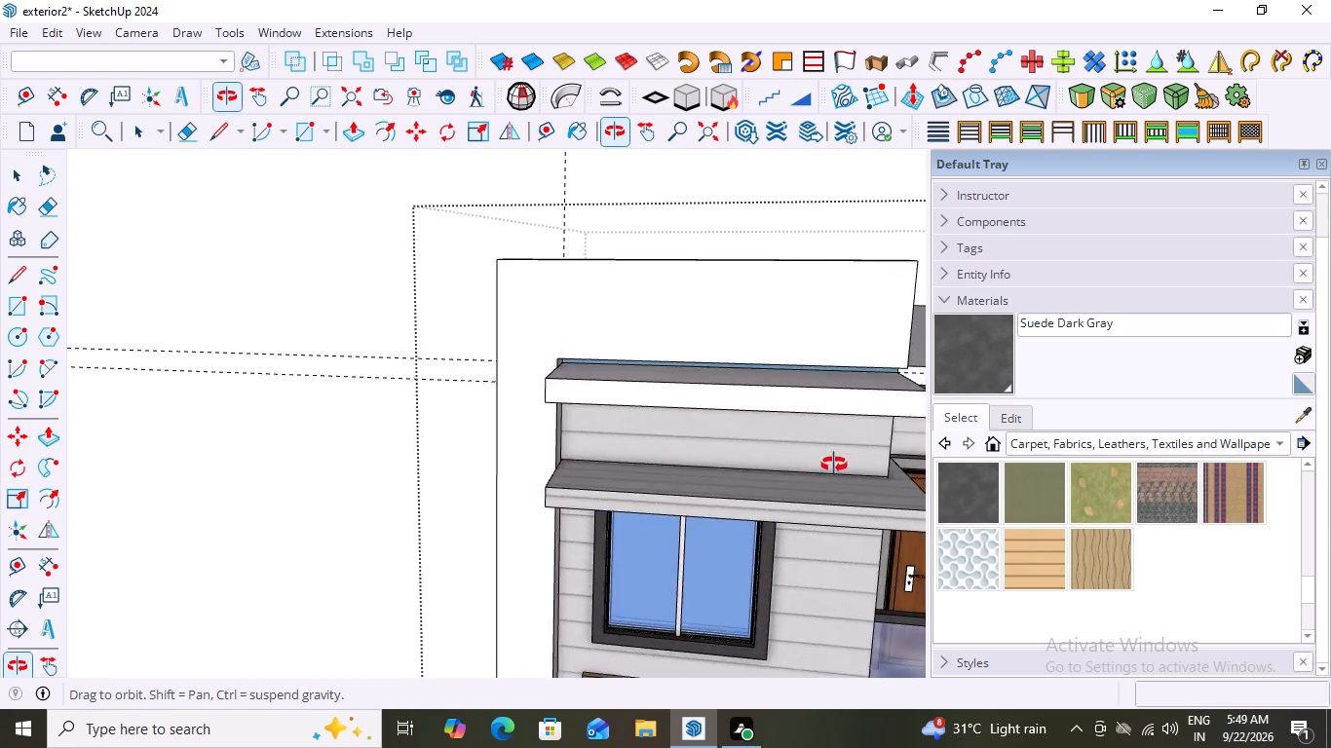
{"action": "middle_click_drag", "start_coordinate": [834, 465], "coordinate": [863, 477]}
{"action": "scroll", "coordinate": [865, 475], "scroll_direction": "down", "scroll_amount": 9}
{"action": "scroll", "coordinate": [786, 484], "scroll_direction": "down", "scroll_amount": 8}
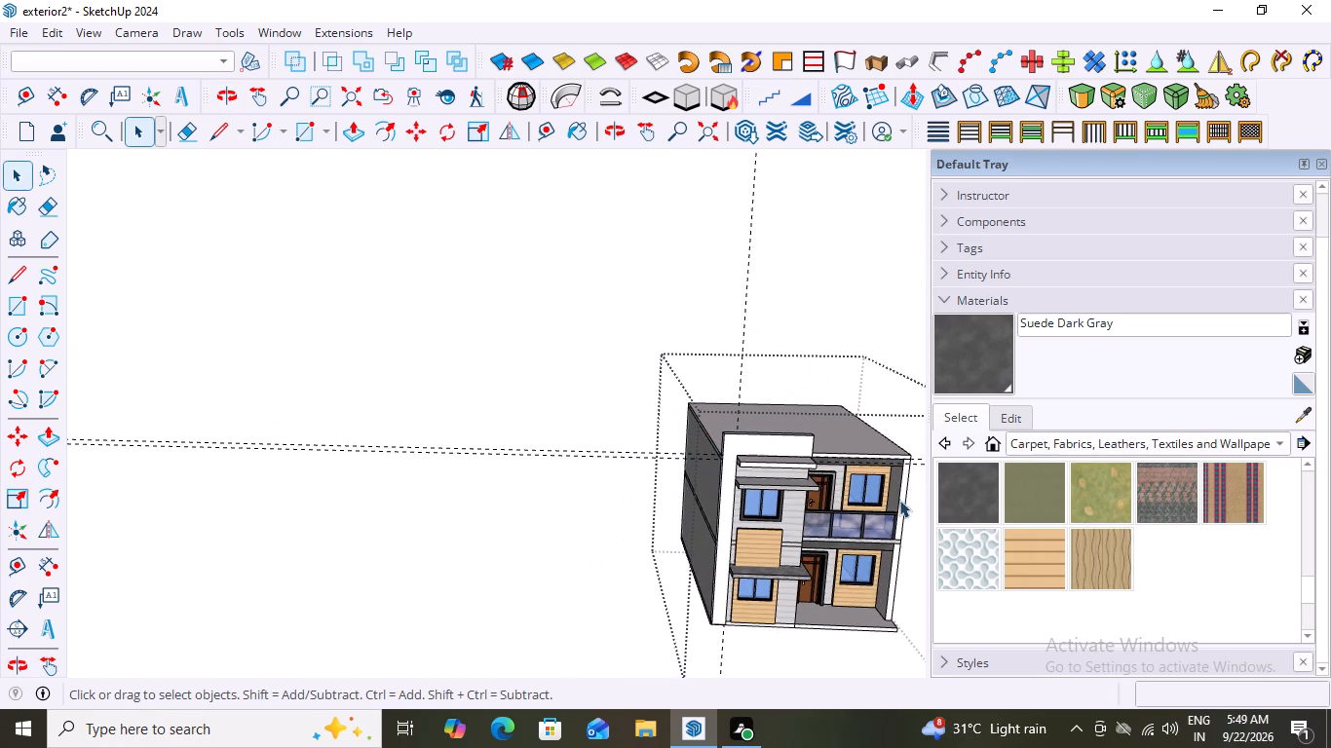
{"action": "scroll", "coordinate": [848, 486], "scroll_direction": "up", "scroll_amount": 12}
{"action": "middle_click_drag", "start_coordinate": [846, 482], "coordinate": [620, 515]}
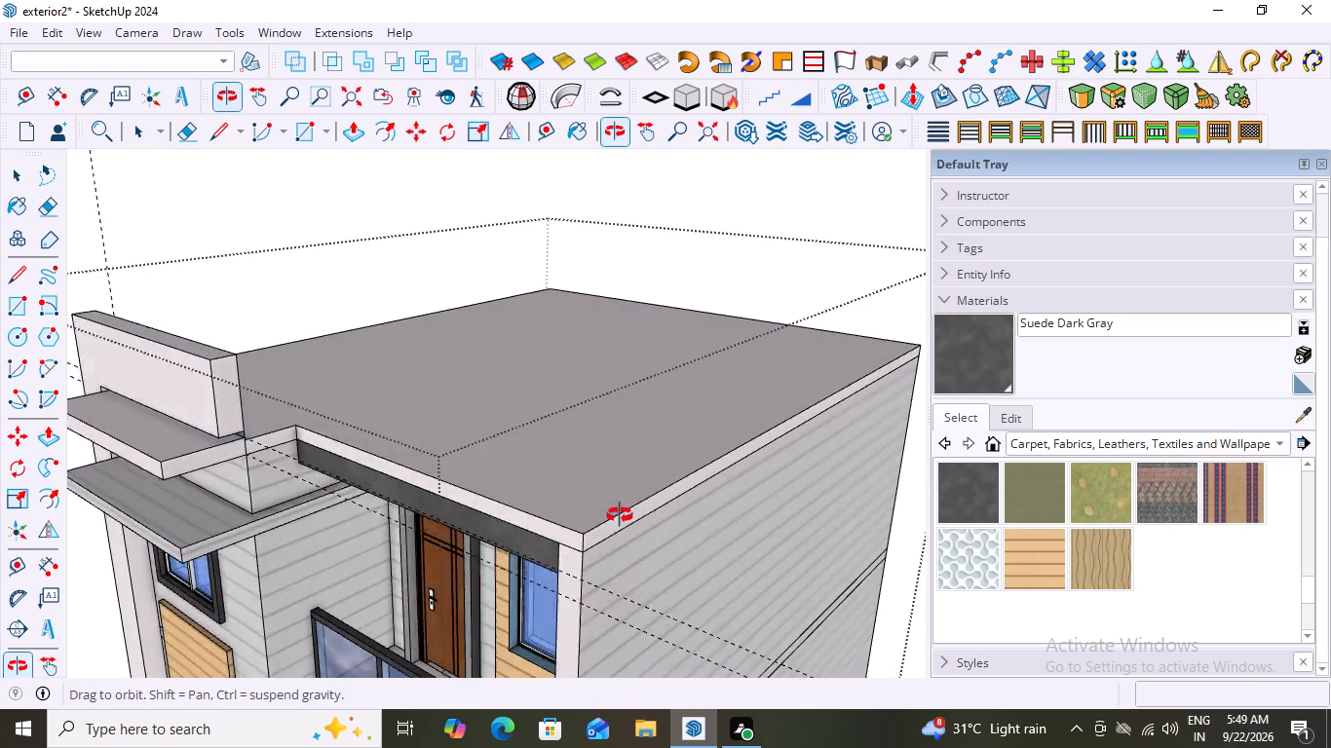
{"action": "middle_click_drag", "start_coordinate": [620, 515], "coordinate": [568, 503]}
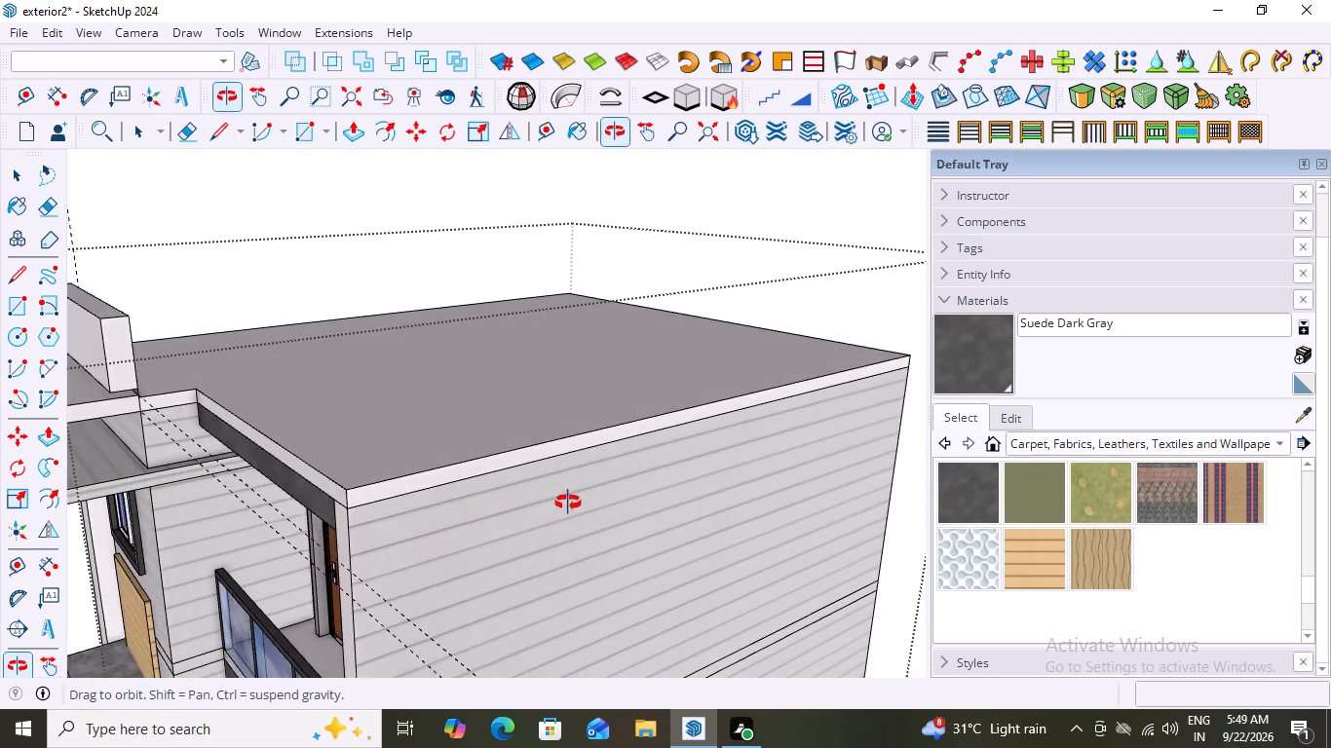
{"action": "middle_click_drag", "start_coordinate": [568, 503], "coordinate": [766, 518]}
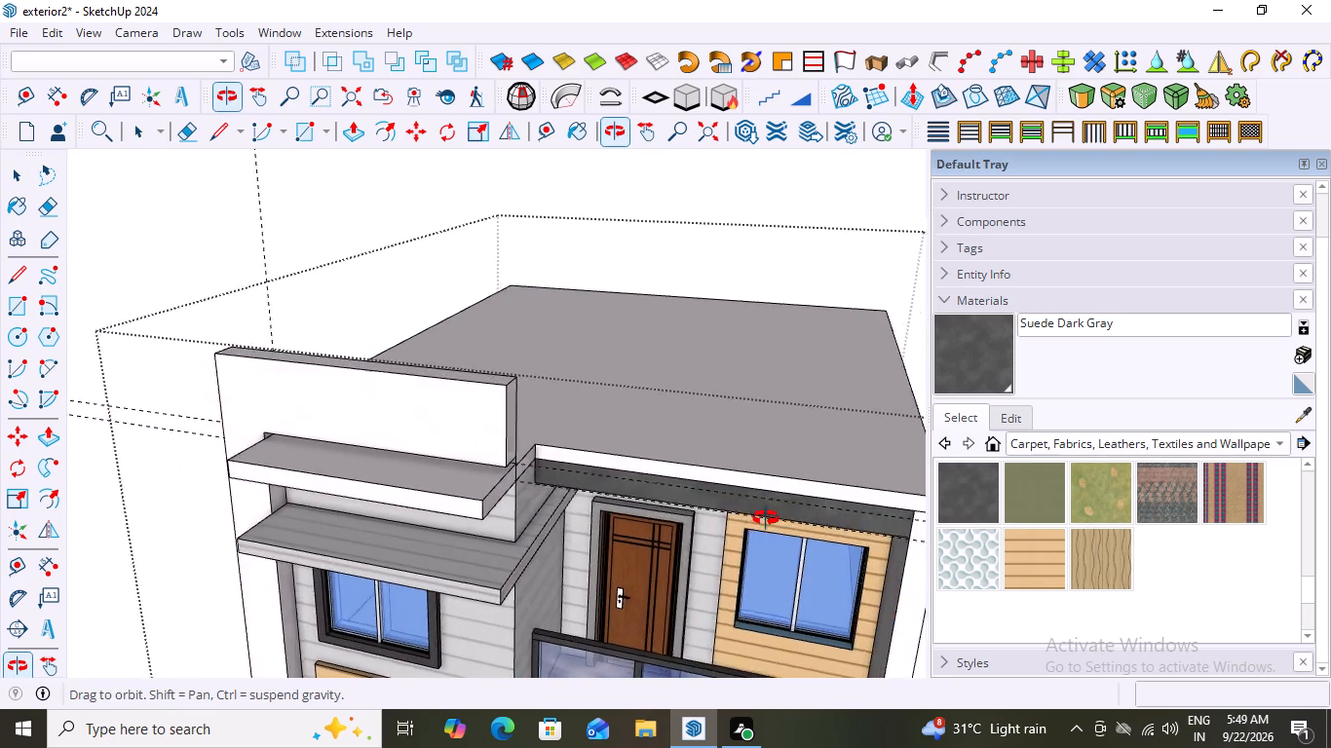
{"action": "middle_click_drag", "start_coordinate": [766, 518], "coordinate": [789, 505]}
{"action": "scroll", "coordinate": [742, 469], "scroll_direction": "down", "scroll_amount": 13}
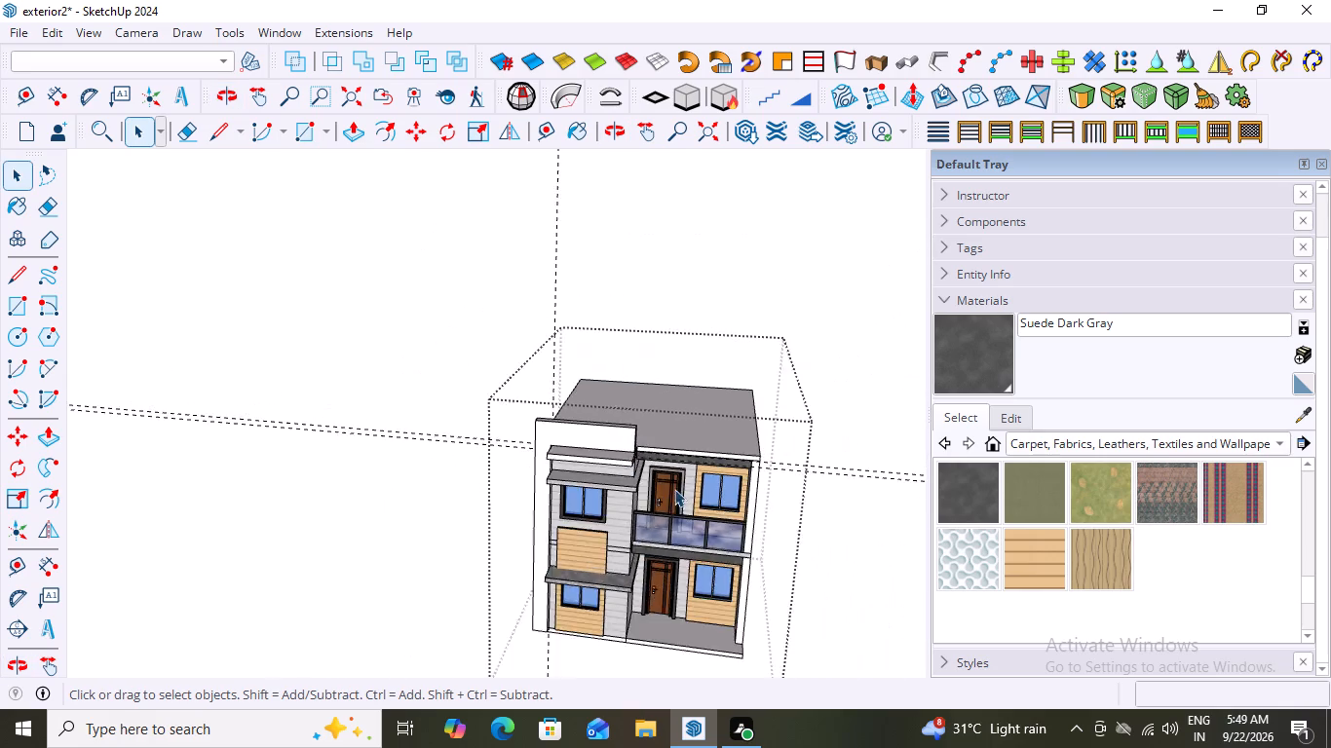
{"action": "scroll", "coordinate": [674, 489], "scroll_direction": "down", "scroll_amount": 6}
{"action": "middle_click_drag", "start_coordinate": [783, 516], "coordinate": [817, 410]}
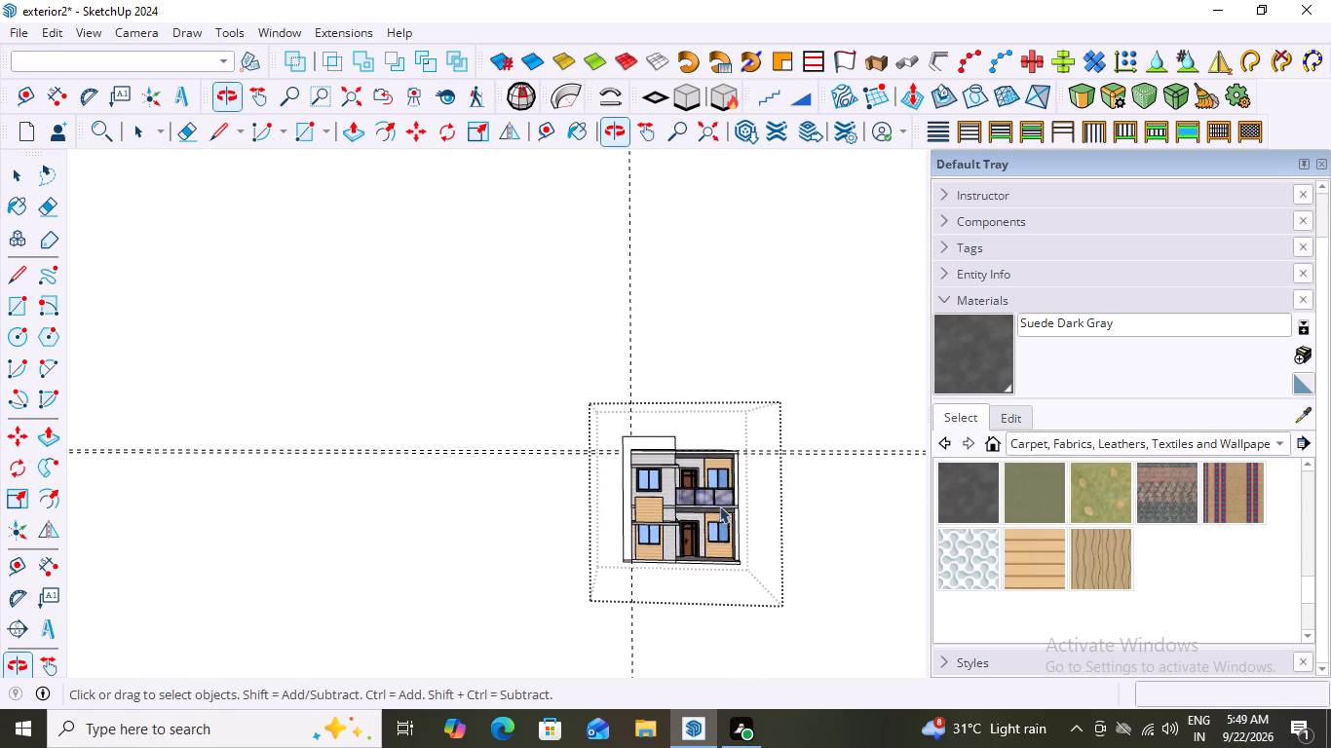
{"action": "scroll", "coordinate": [660, 473], "scroll_direction": "up", "scroll_amount": 13}
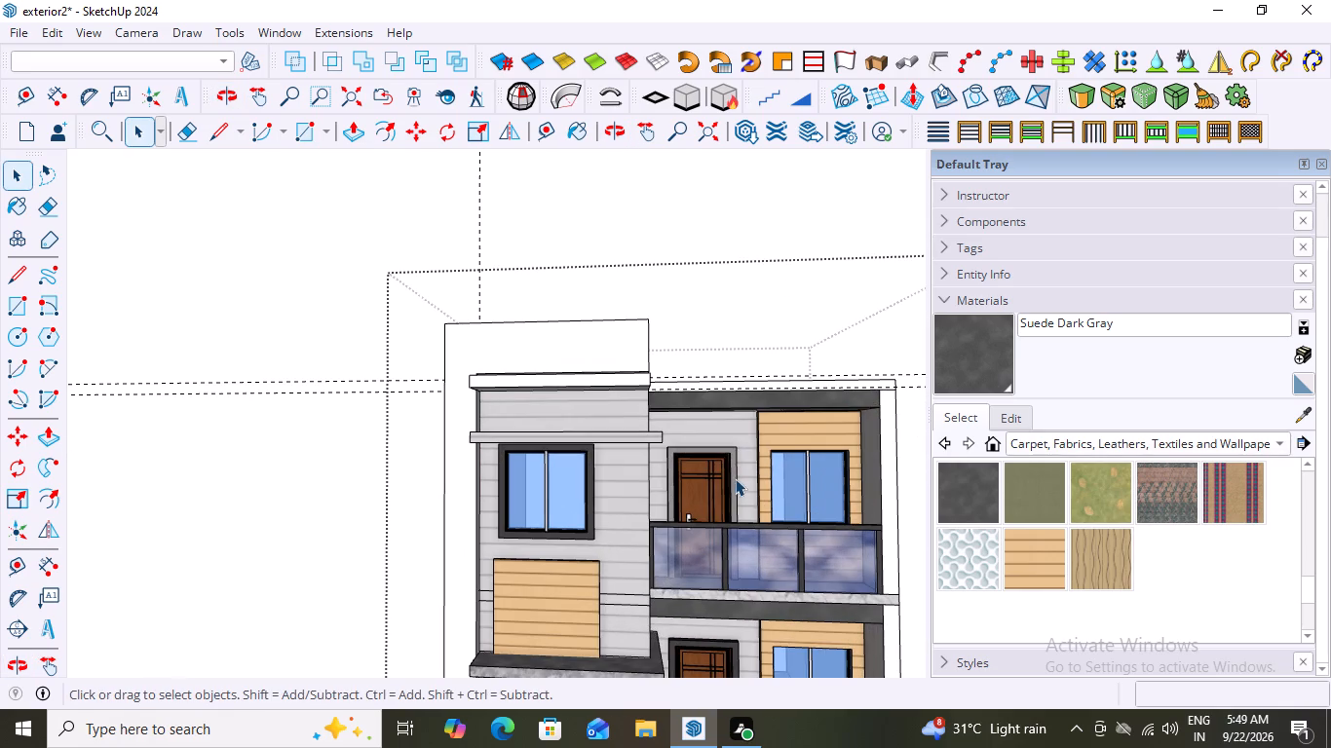
{"action": "scroll", "coordinate": [482, 527], "scroll_direction": "up", "scroll_amount": 7}
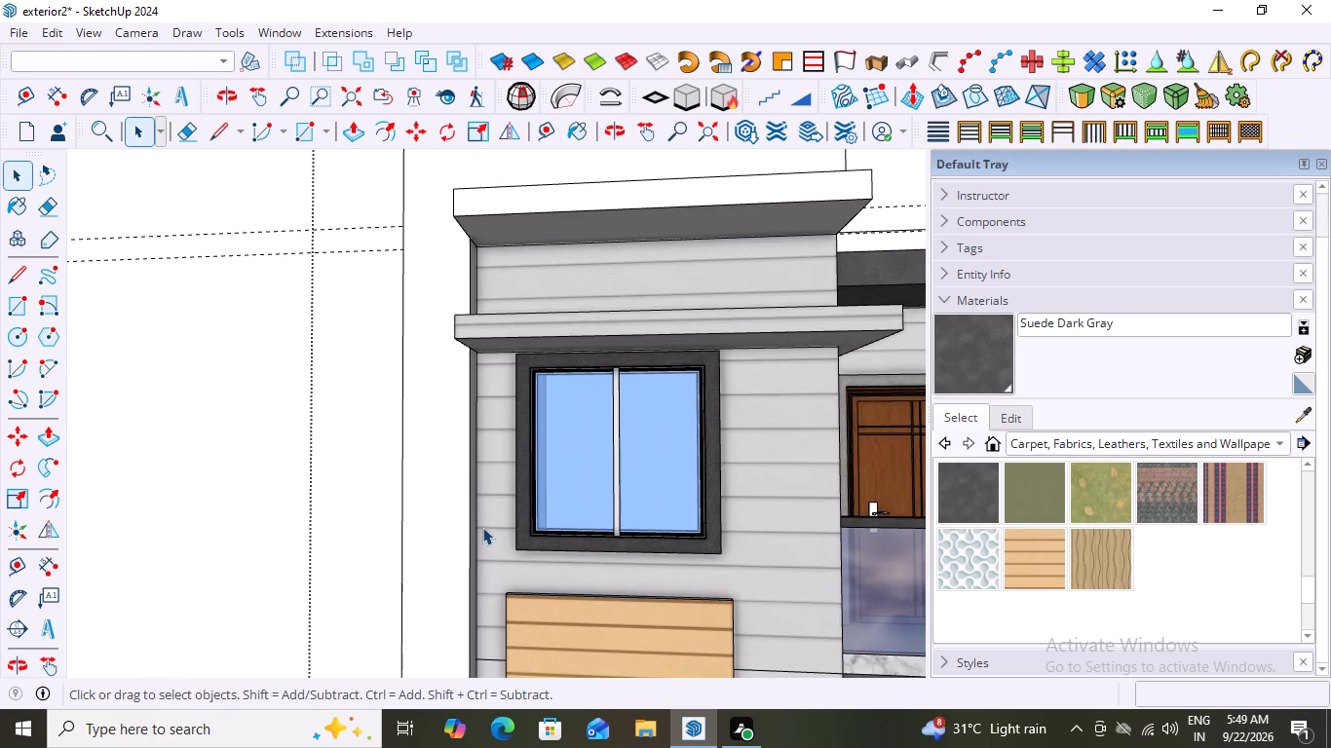
{"action": "scroll", "coordinate": [462, 466], "scroll_direction": "down", "scroll_amount": 11}
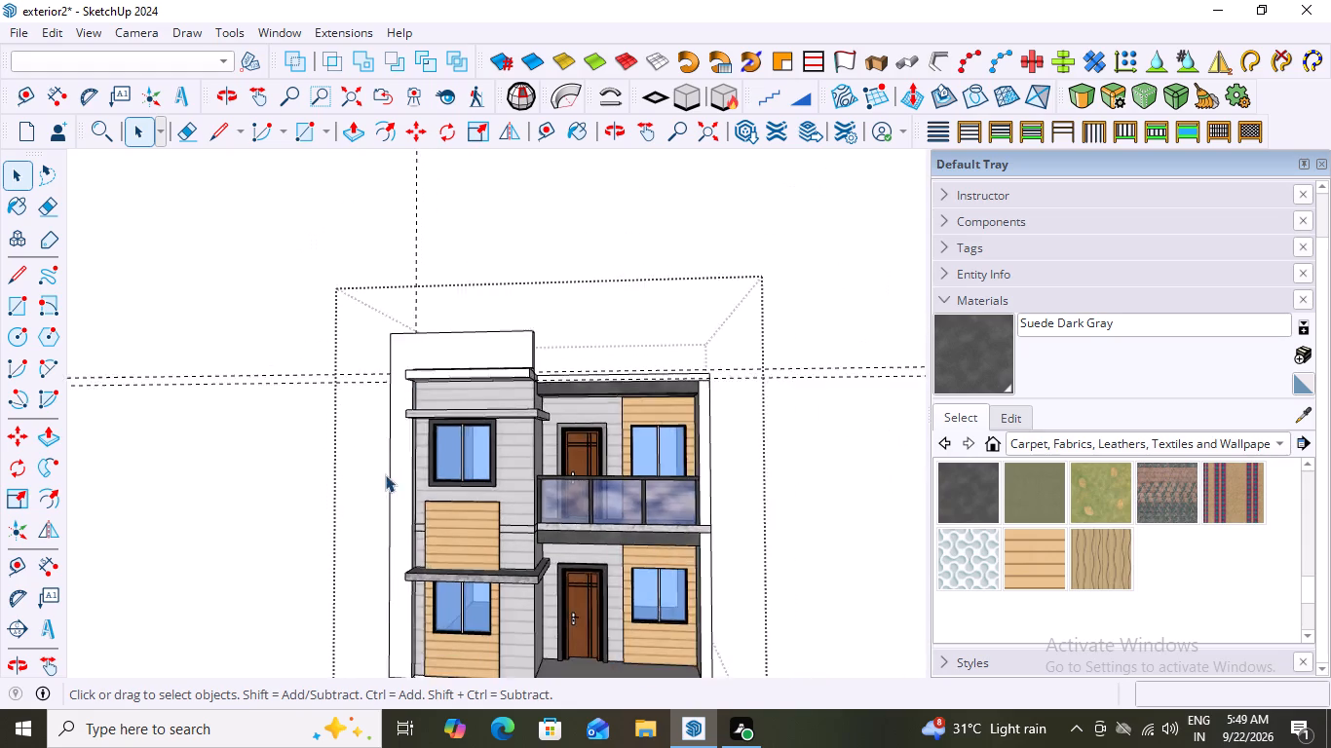
{"action": "scroll", "coordinate": [385, 474], "scroll_direction": "down", "scroll_amount": 2}
{"action": "middle_click_drag", "start_coordinate": [599, 537], "coordinate": [670, 555]}
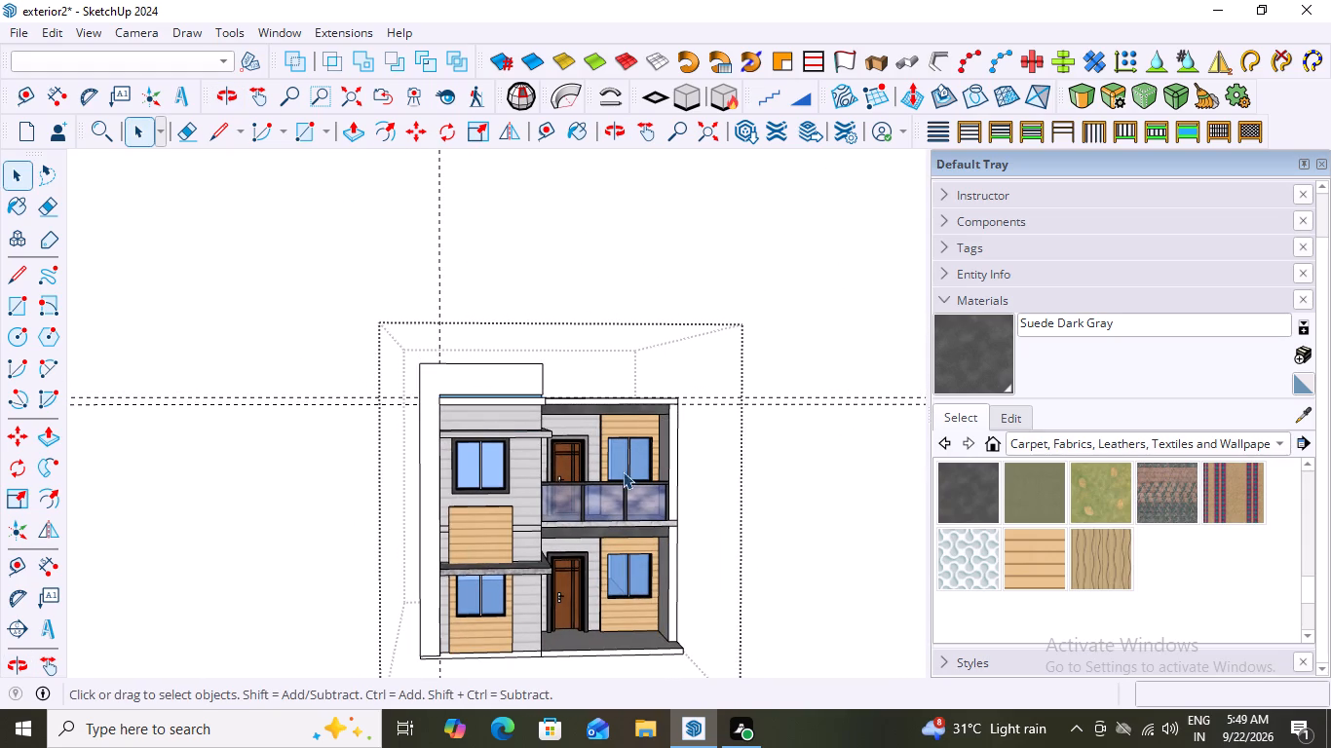
Examine the joint between the parapet panel and the projecting band from the front, above and the side.
{"action": "scroll", "coordinate": [500, 373], "scroll_direction": "up", "scroll_amount": 12}
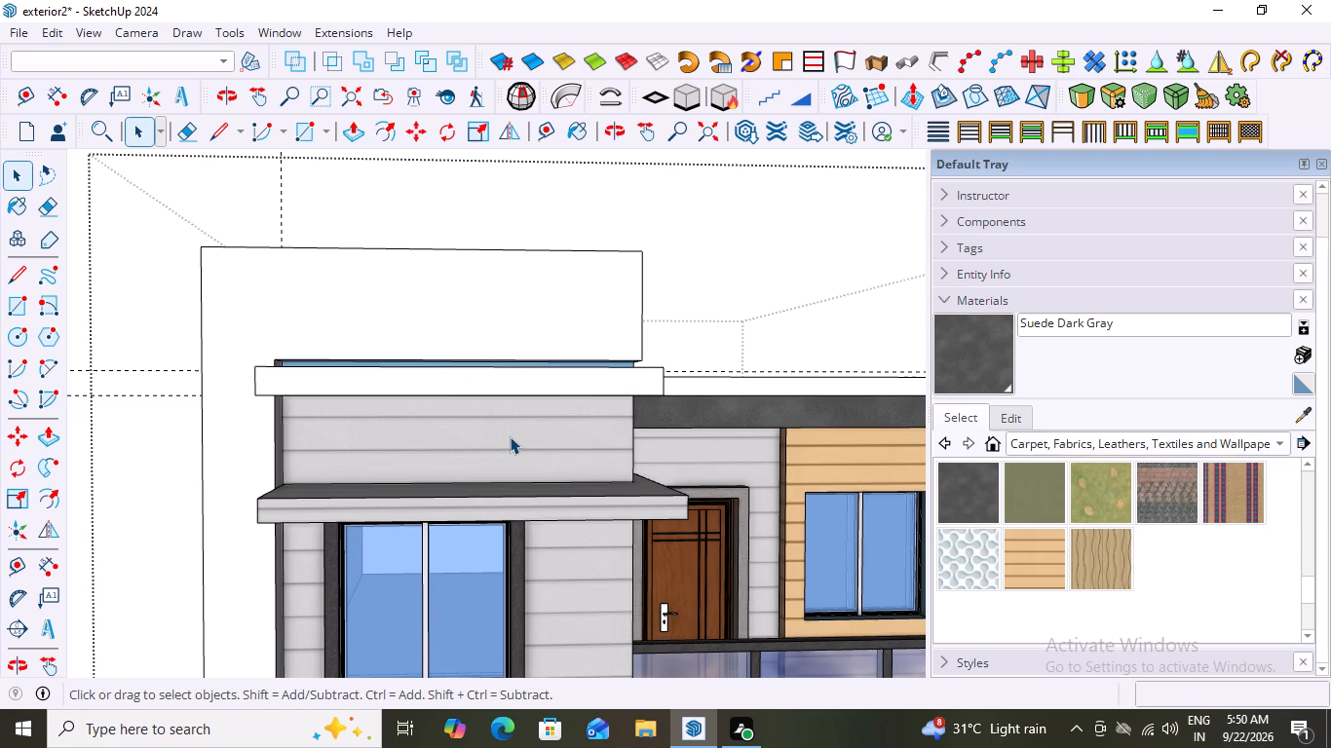
{"action": "middle_click_drag", "start_coordinate": [525, 393], "coordinate": [531, 451]}
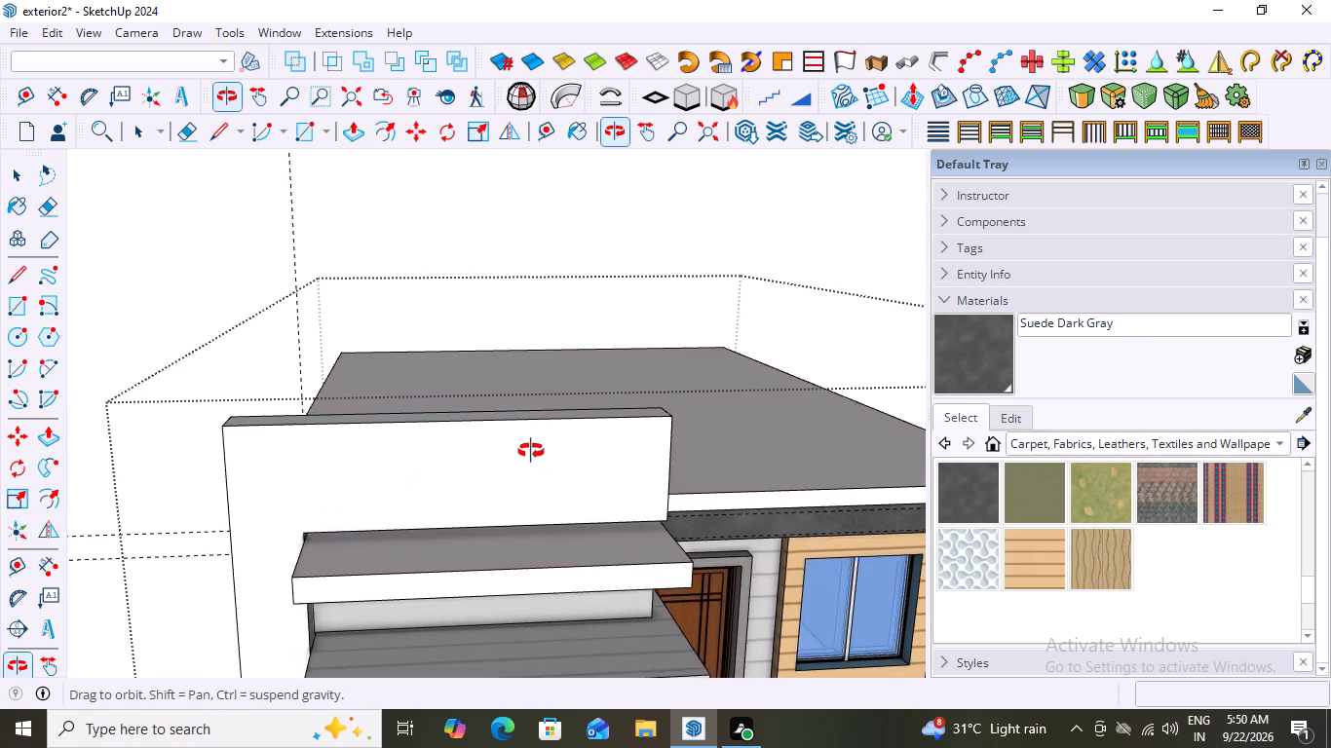
{"action": "middle_click_drag", "start_coordinate": [531, 451], "coordinate": [535, 446]}
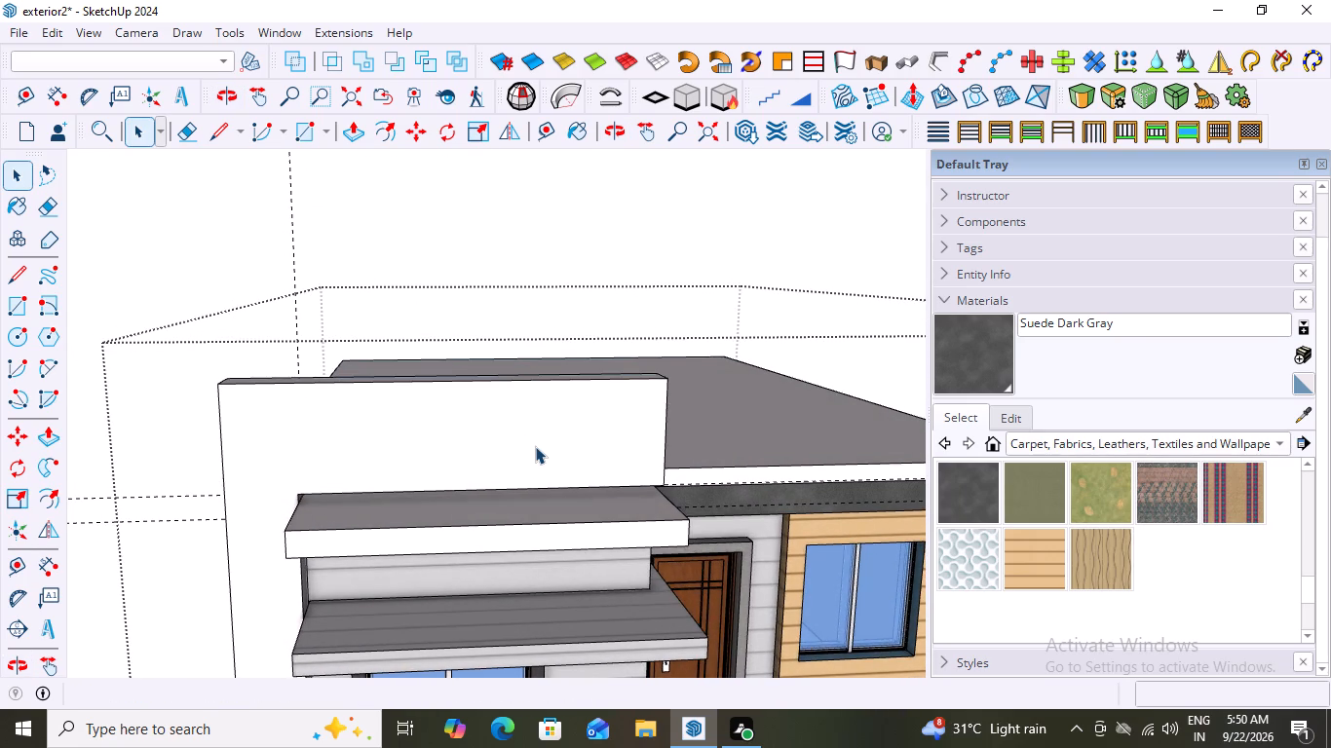
{"action": "middle_click_drag", "start_coordinate": [569, 492], "coordinate": [353, 471]}
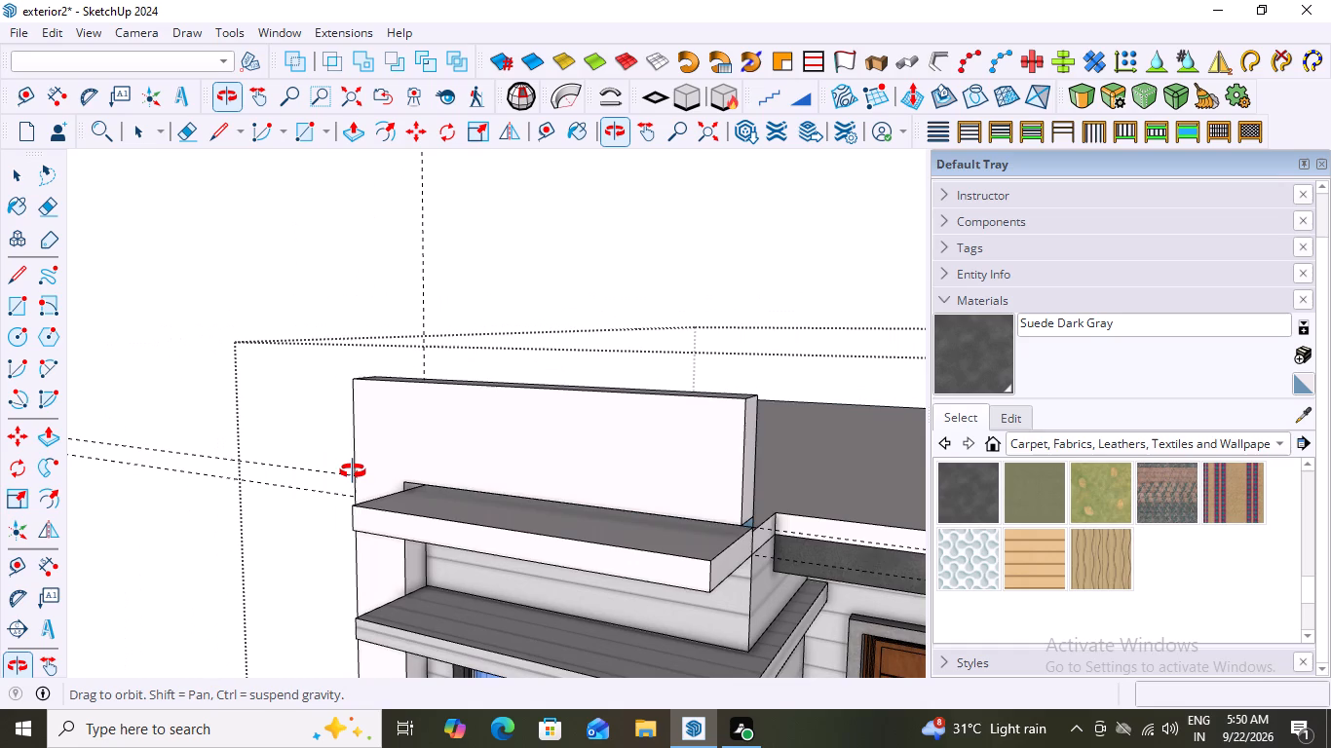
{"action": "middle_click_drag", "start_coordinate": [353, 471], "coordinate": [615, 447]}
{"action": "scroll", "coordinate": [534, 448], "scroll_direction": "down", "scroll_amount": 2}
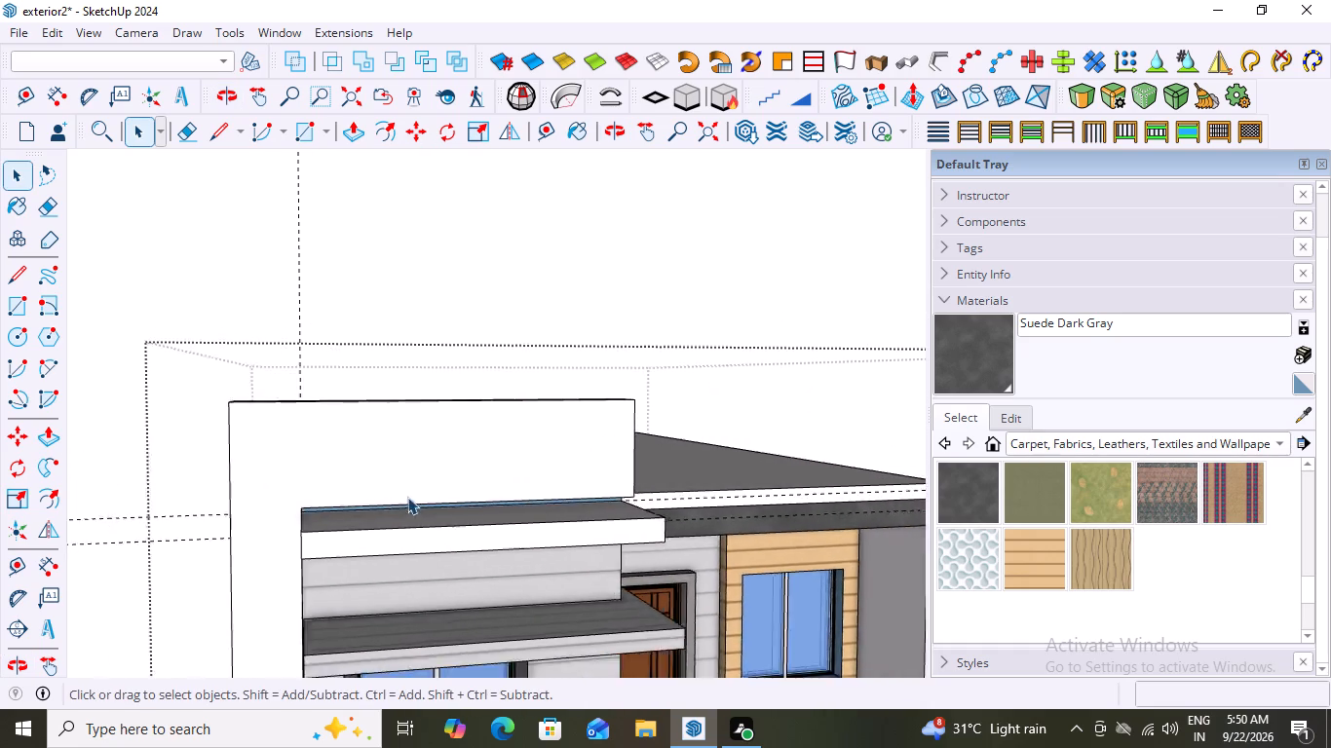
{"action": "scroll", "coordinate": [407, 497], "scroll_direction": "down", "scroll_amount": 18}
{"action": "scroll", "coordinate": [678, 585], "scroll_direction": "up", "scroll_amount": 3}
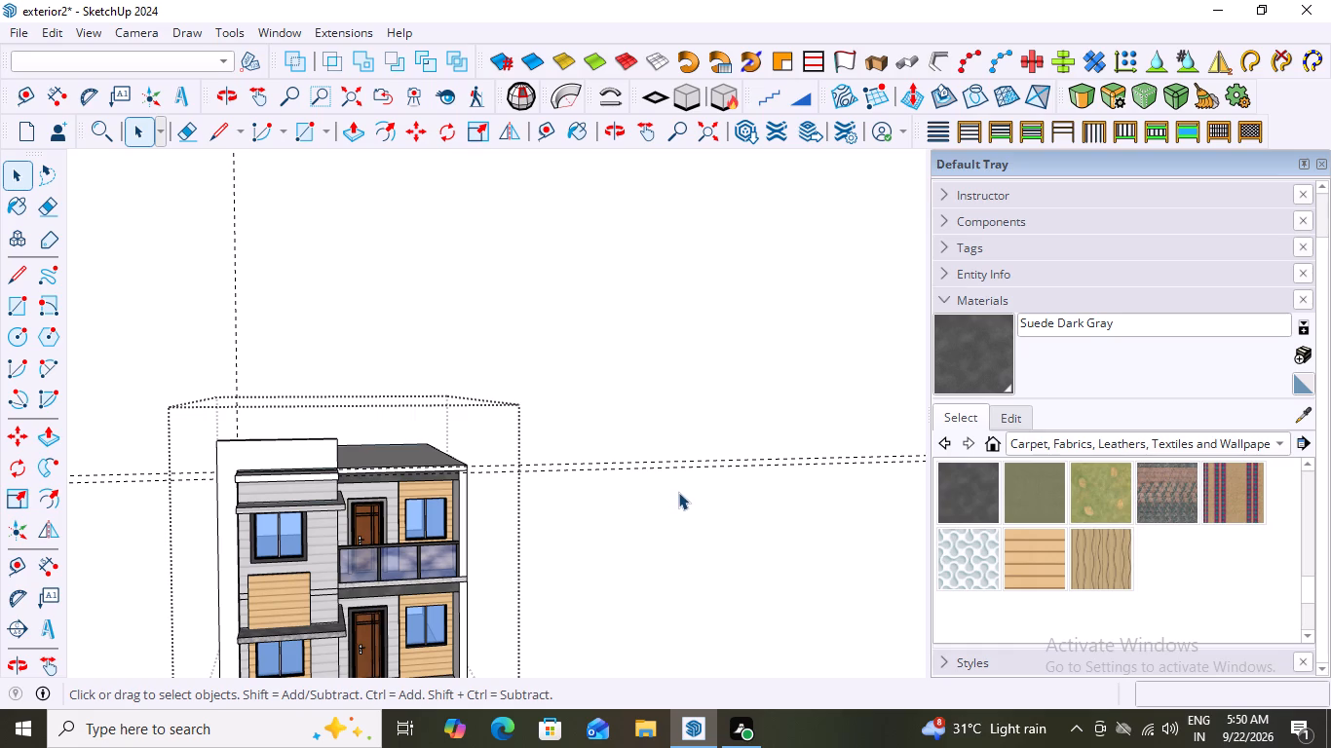
Exit the house group and delete all guides from the model.
{"action": "left_click", "coordinate": [578, 358]}
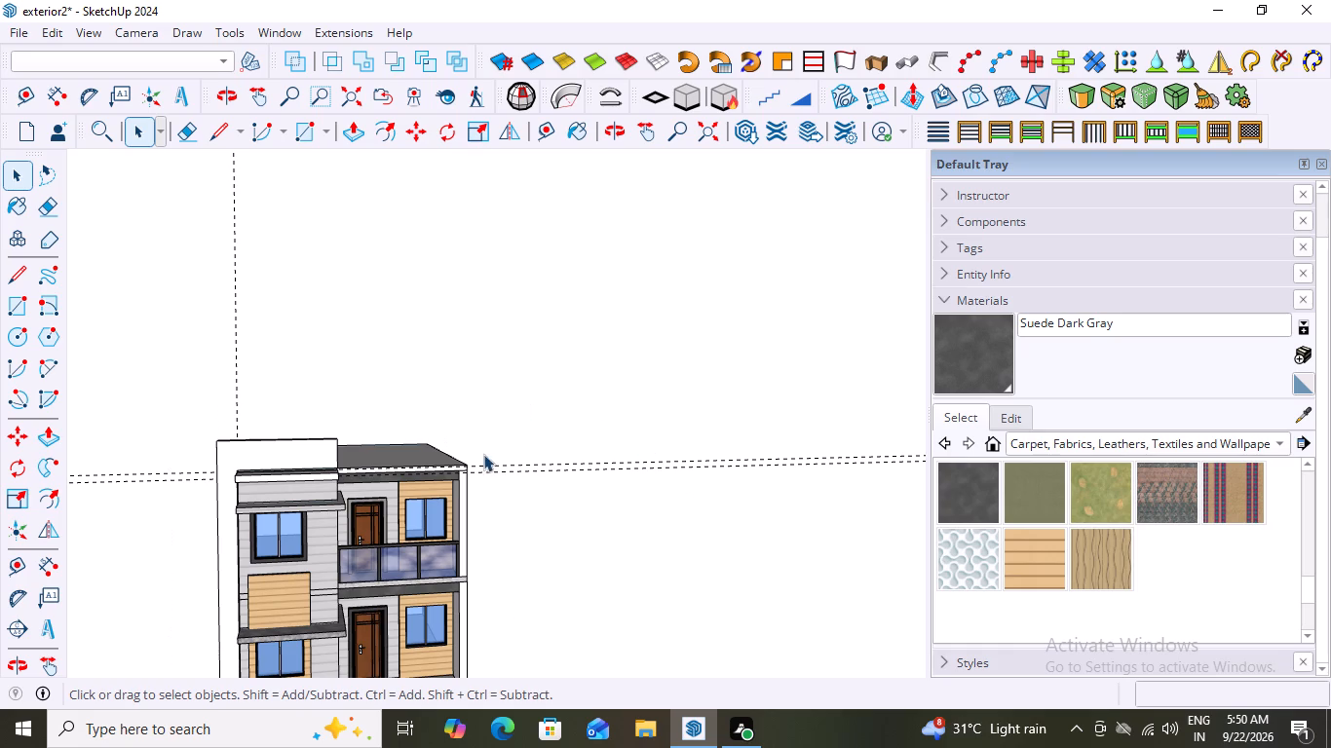
{"action": "middle_click_drag", "start_coordinate": [425, 466], "coordinate": [331, 432]}
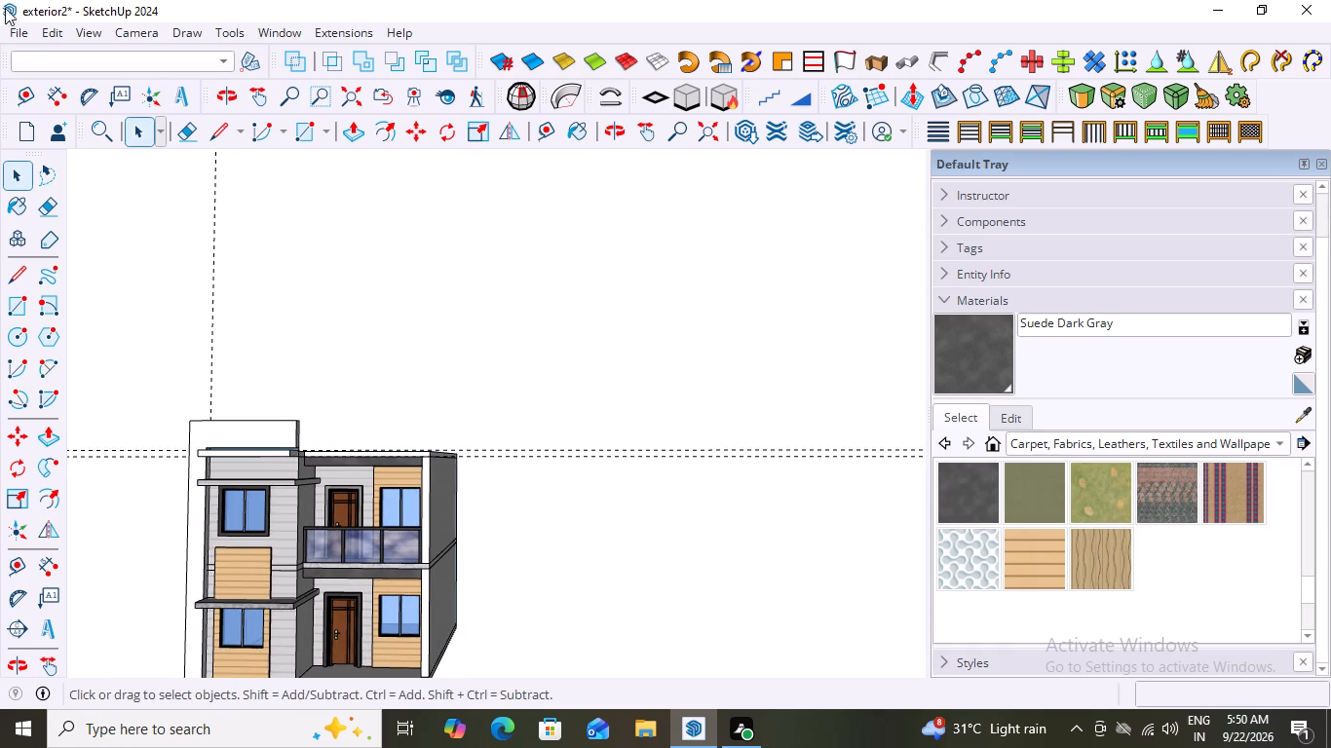
{"action": "left_click", "coordinate": [50, 30]}
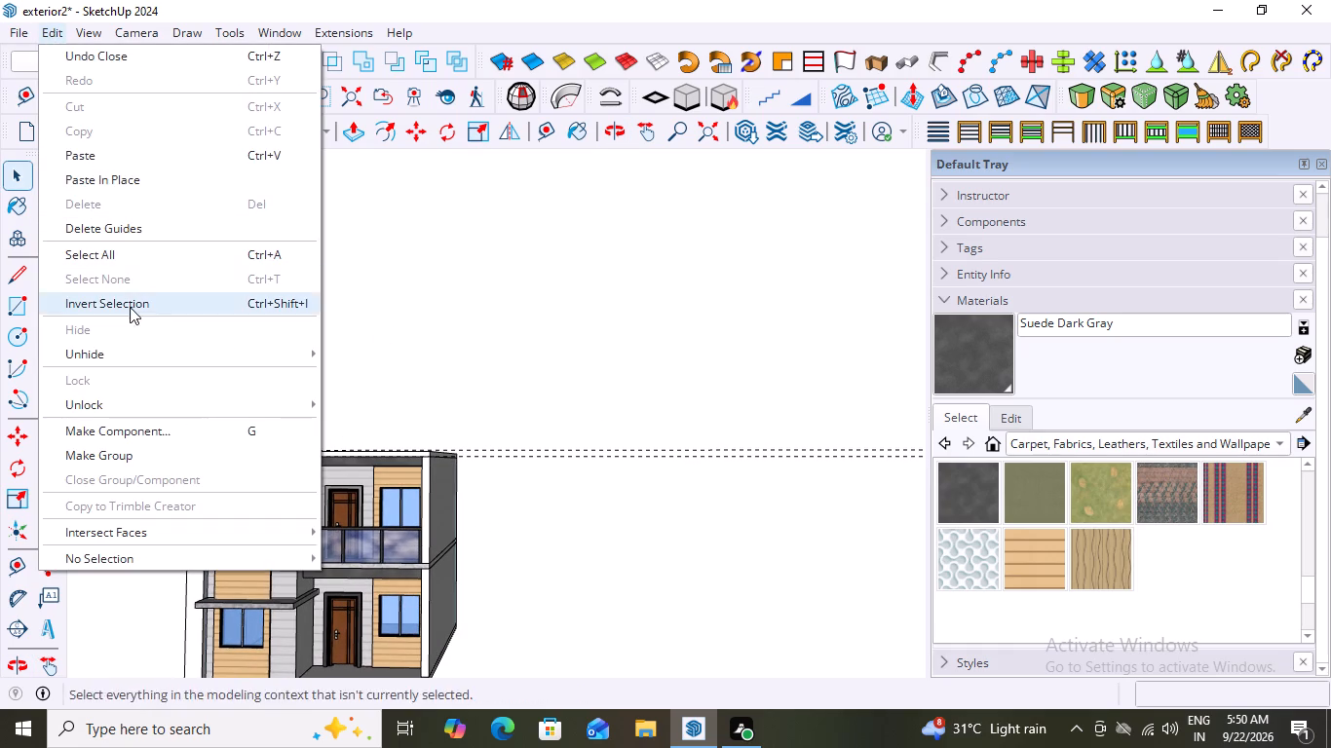
{"action": "left_click", "coordinate": [135, 226]}
Open the house group and select the L-shaped front face of the wall and parapet frame with its edges.
{"action": "scroll", "coordinate": [419, 386], "scroll_direction": "down", "scroll_amount": 2}
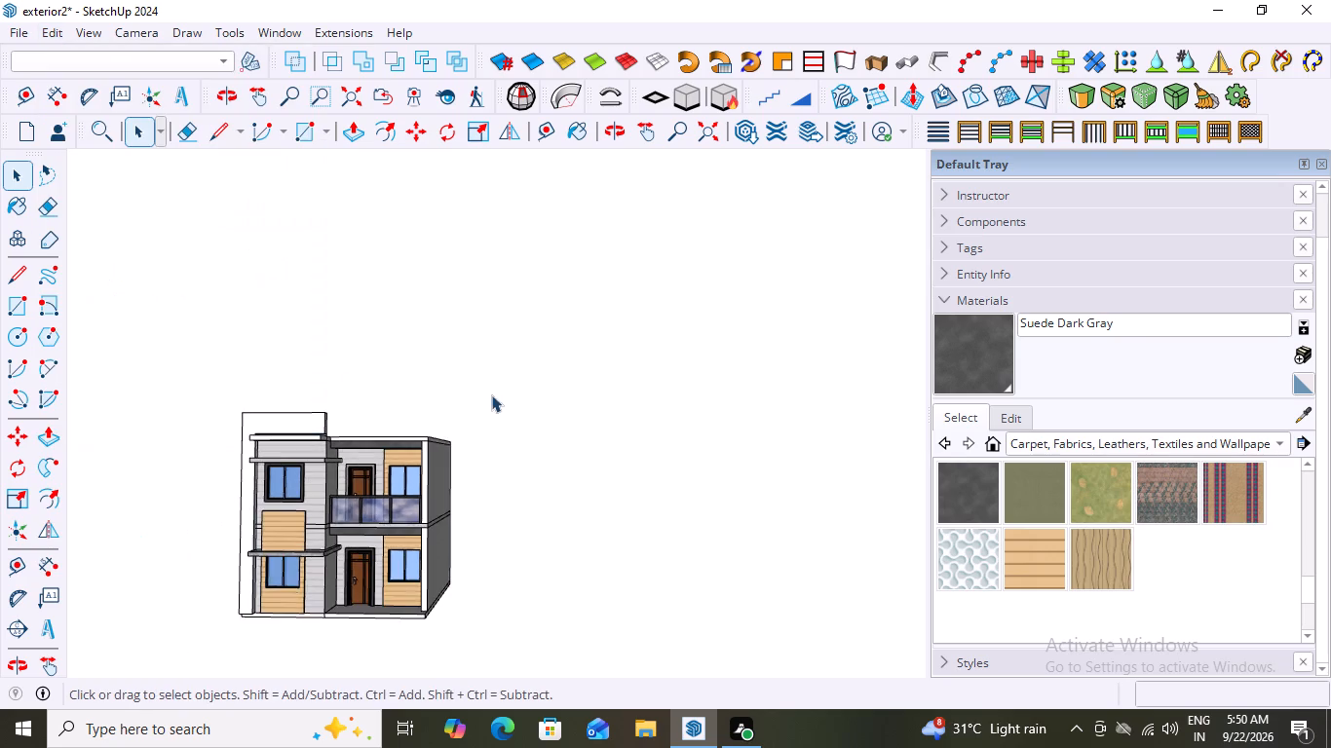
{"action": "scroll", "coordinate": [491, 394], "scroll_direction": "down", "scroll_amount": 3}
{"action": "middle_click_drag", "start_coordinate": [489, 443], "coordinate": [554, 469]}
{"action": "scroll", "coordinate": [372, 494], "scroll_direction": "up", "scroll_amount": 6}
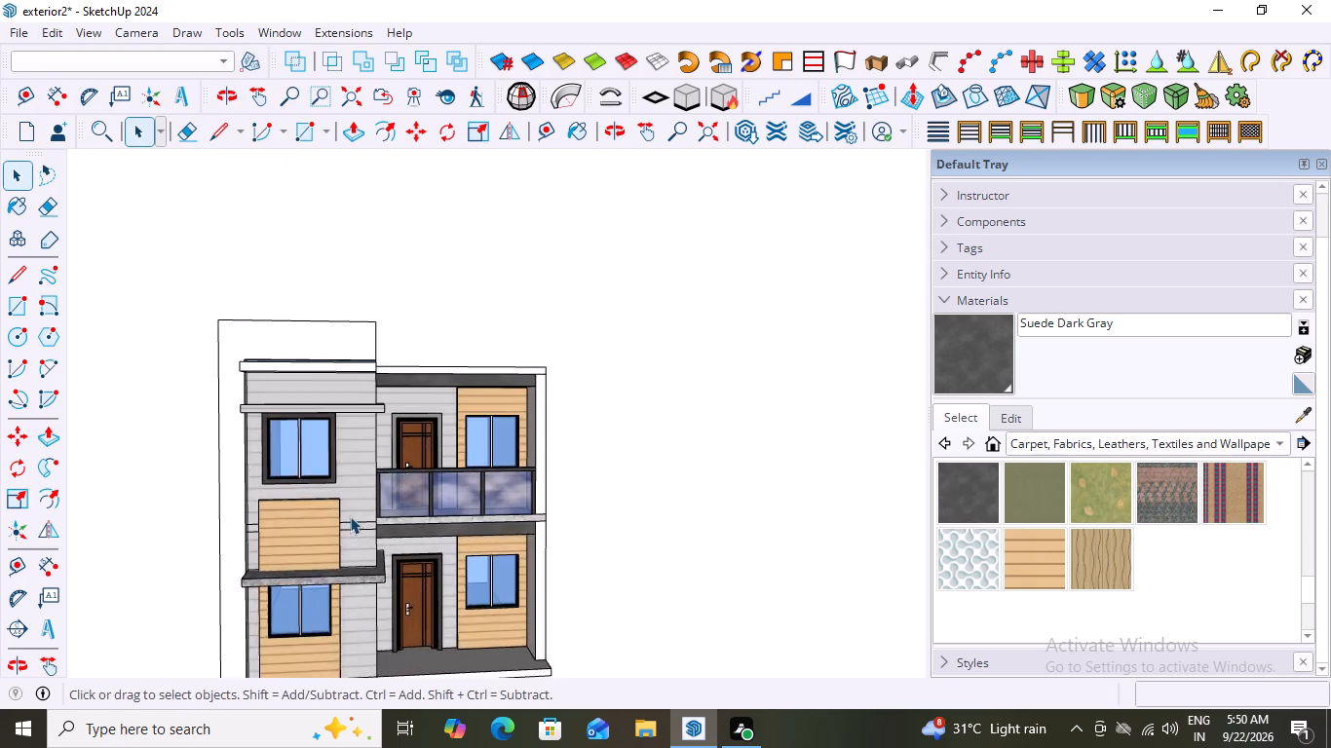
{"action": "scroll", "coordinate": [350, 516], "scroll_direction": "up", "scroll_amount": 3}
{"action": "middle_click_drag", "start_coordinate": [336, 499], "coordinate": [337, 478]}
{"action": "scroll", "coordinate": [341, 476], "scroll_direction": "down", "scroll_amount": 2}
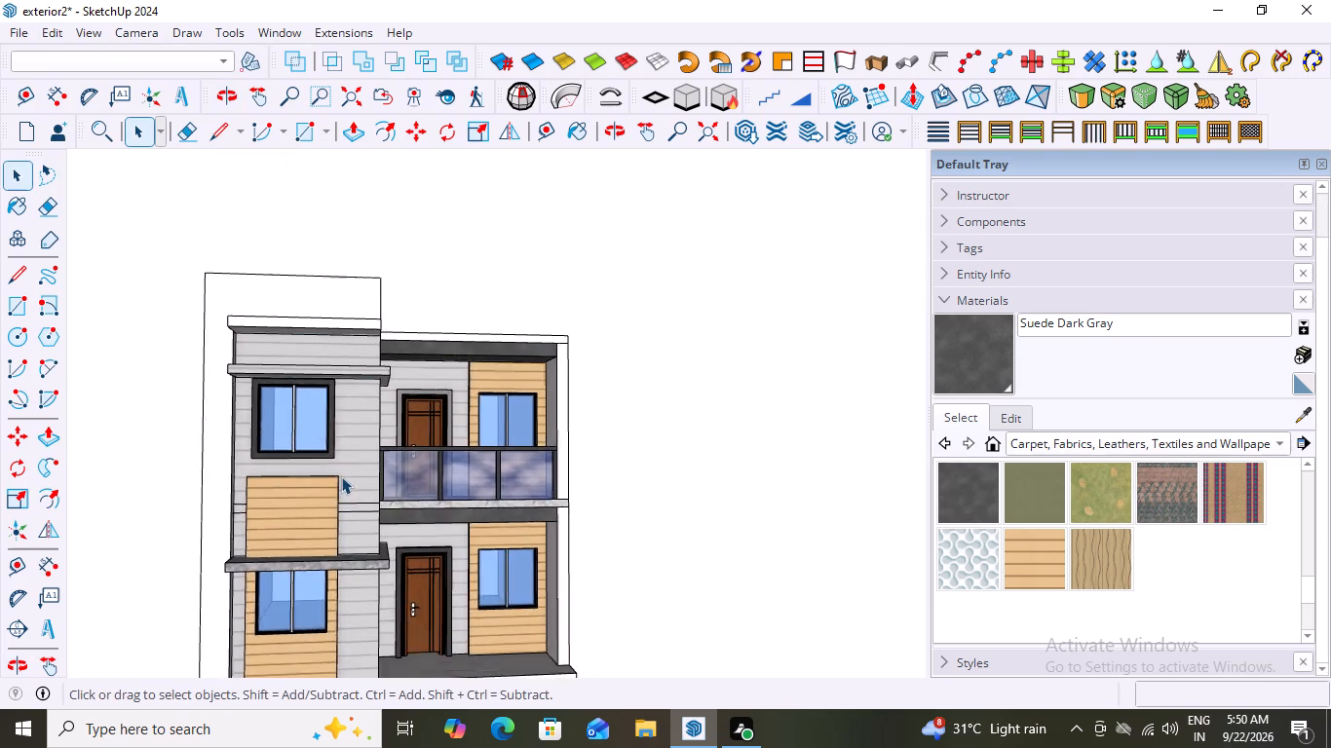
{"action": "scroll", "coordinate": [341, 476], "scroll_direction": "down", "scroll_amount": 1}
{"action": "scroll", "coordinate": [277, 531], "scroll_direction": "up", "scroll_amount": 1}
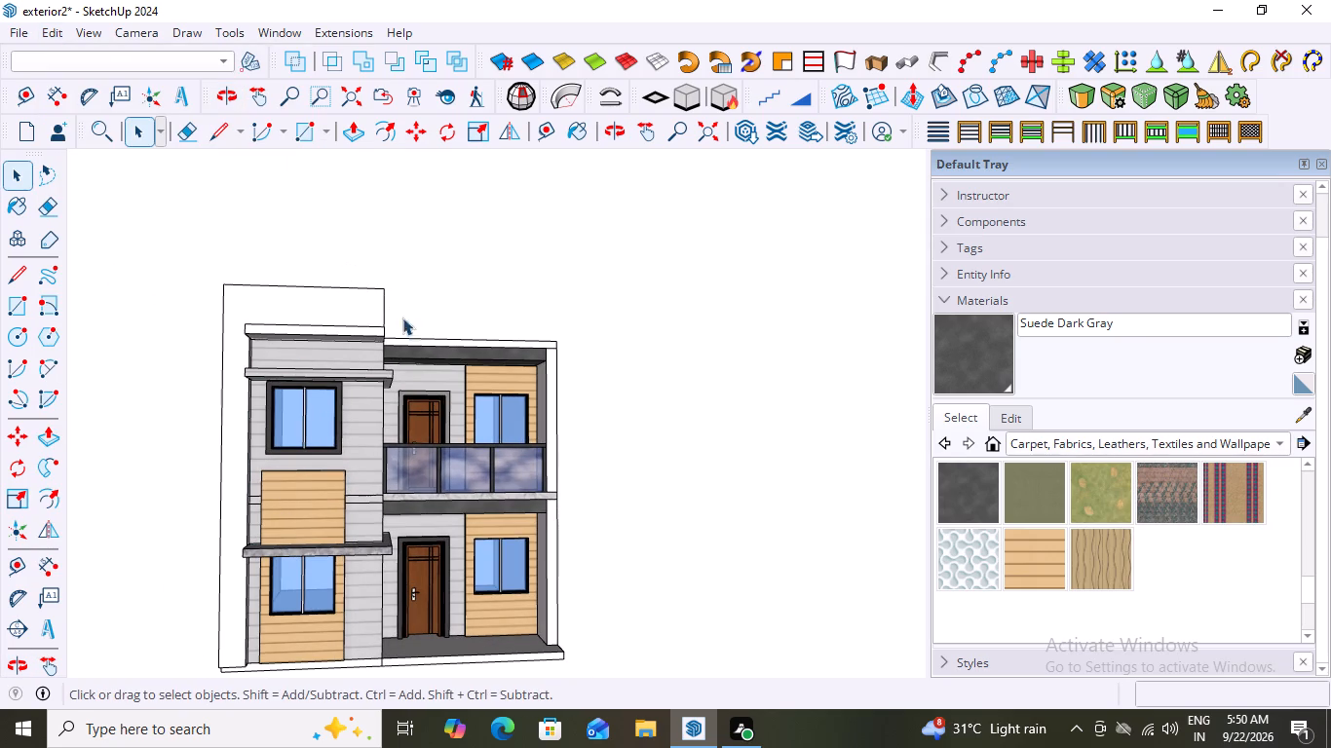
{"action": "left_click", "coordinate": [439, 347]}
{"action": "double_click", "coordinate": [453, 327]}
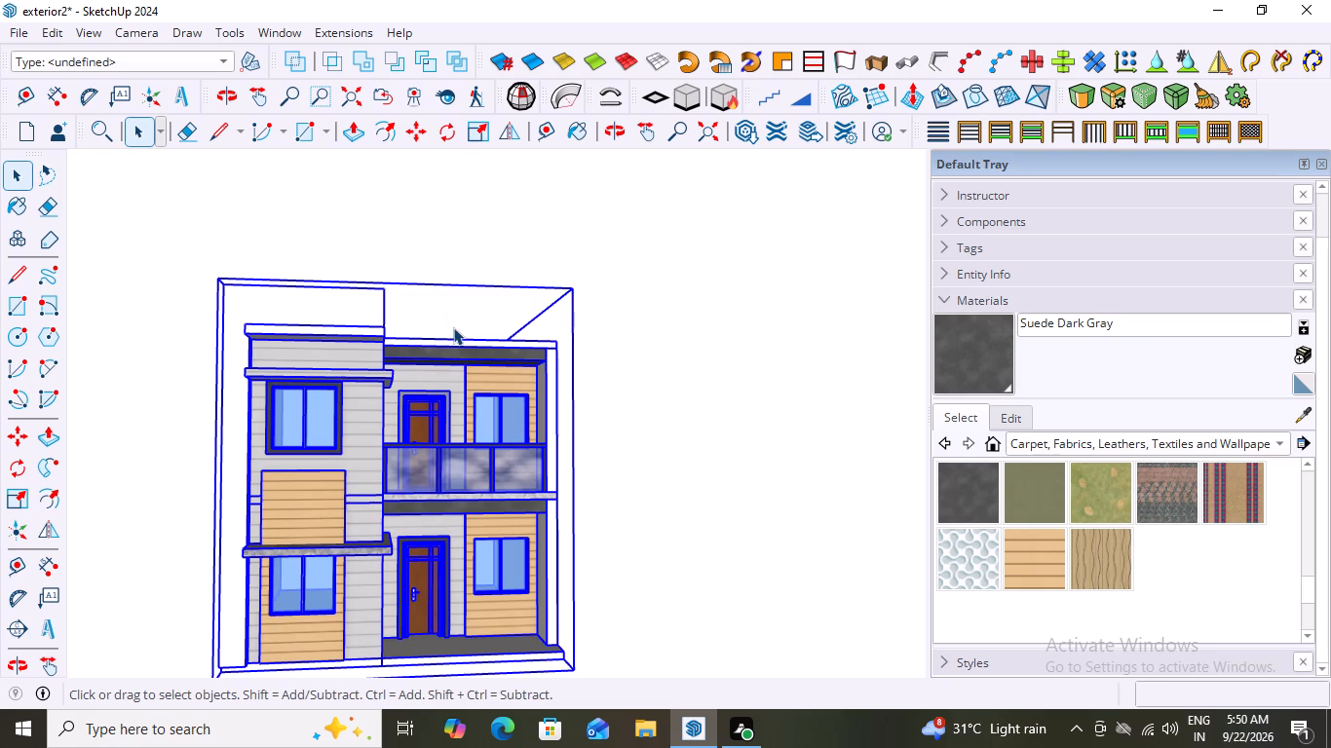
{"action": "double_click", "coordinate": [439, 341]}
{"action": "scroll", "coordinate": [214, 340], "scroll_direction": "up", "scroll_amount": 3}
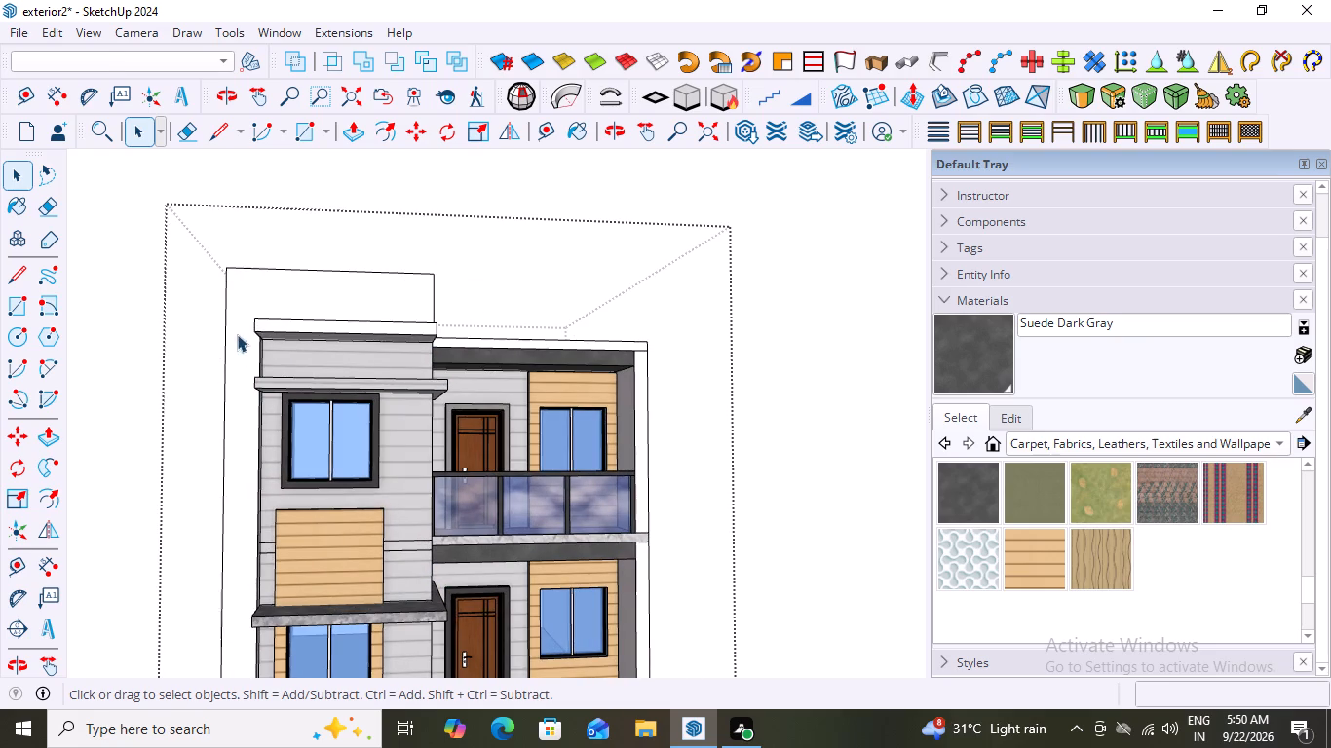
{"action": "left_click", "coordinate": [282, 293]}
{"action": "scroll", "coordinate": [289, 288], "scroll_direction": "down", "scroll_amount": 4}
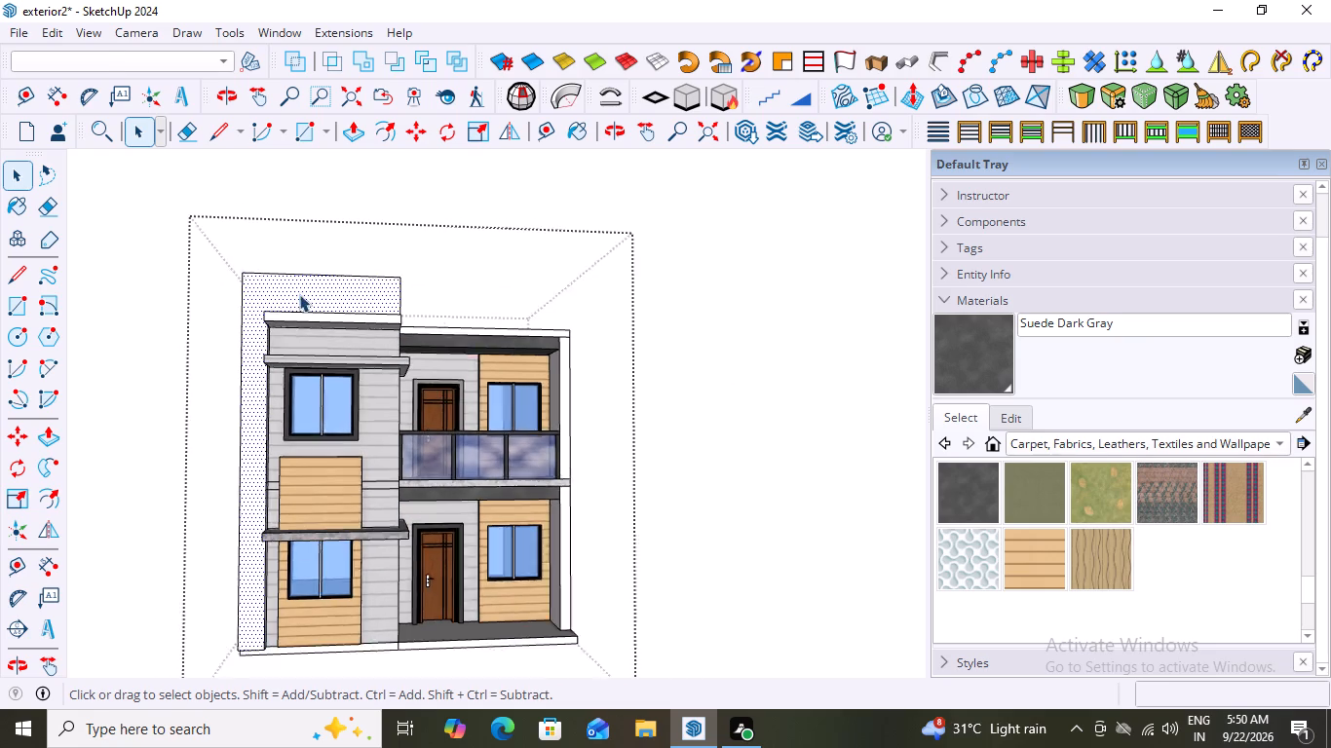
{"action": "scroll", "coordinate": [299, 294], "scroll_direction": "down", "scroll_amount": 1}
{"action": "middle_click_drag", "start_coordinate": [274, 305], "coordinate": [454, 345]}
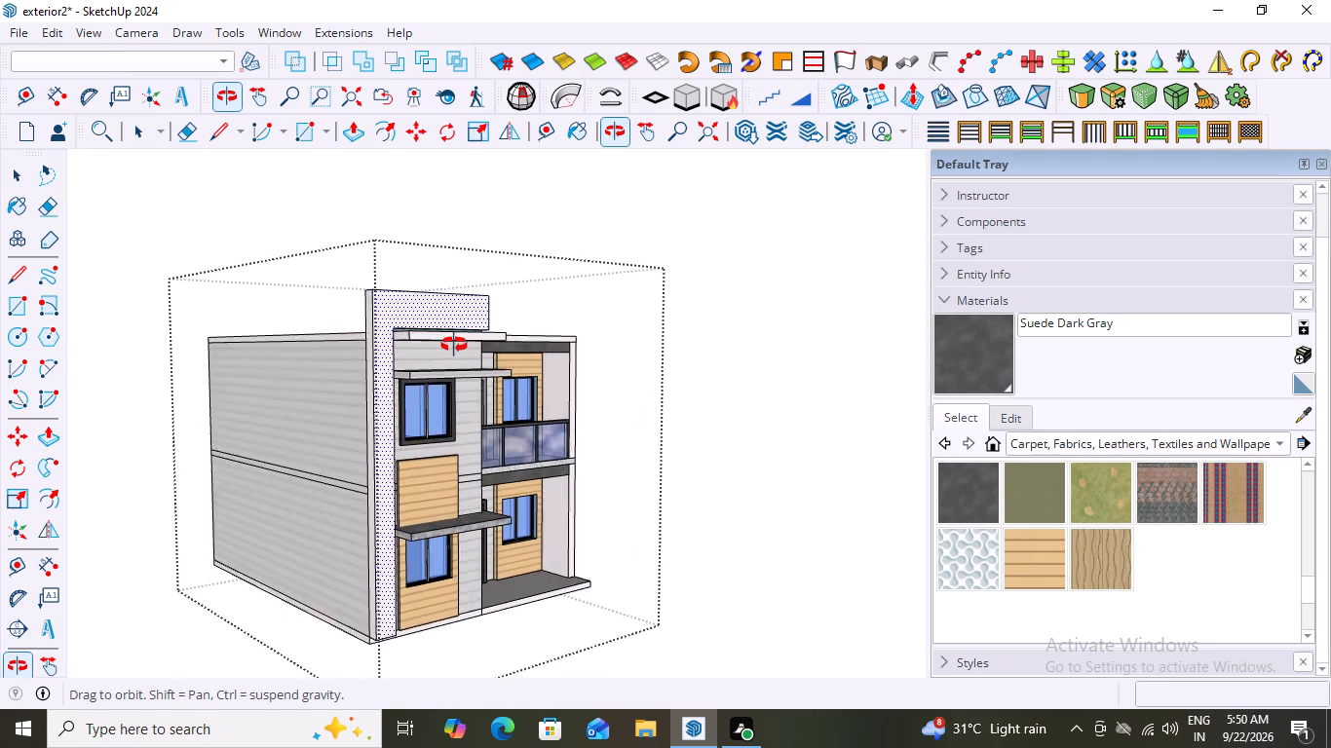
{"action": "middle_click_drag", "start_coordinate": [454, 345], "coordinate": [439, 349]}
{"action": "double_click", "coordinate": [369, 308]}
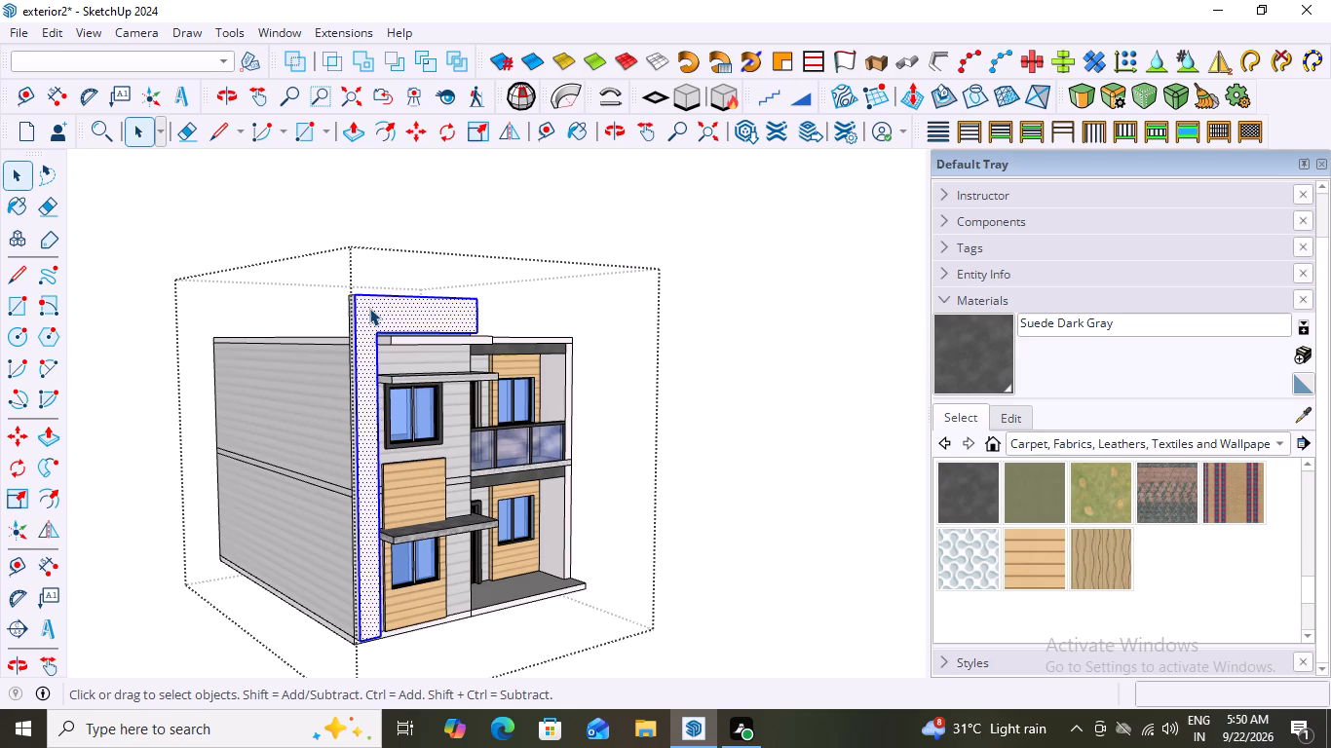
{"action": "middle_click_drag", "start_coordinate": [361, 308], "coordinate": [270, 345]}
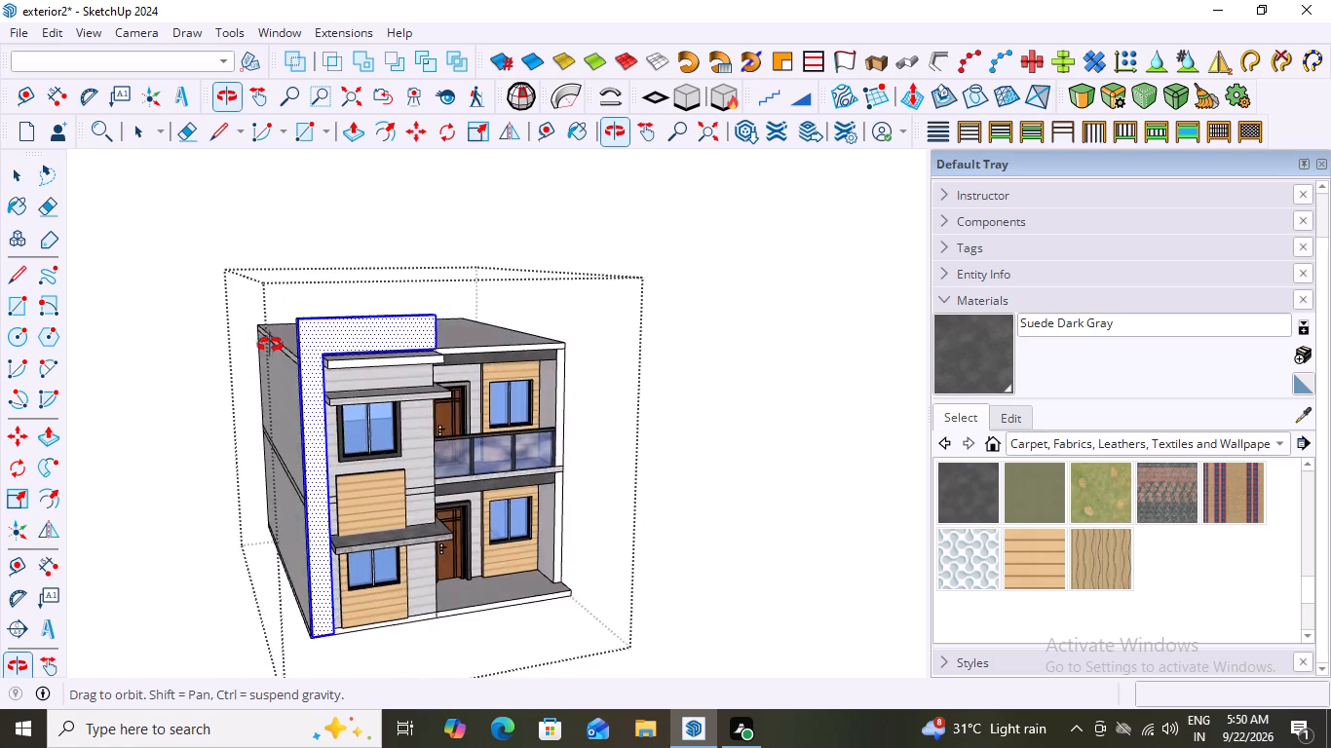
{"action": "middle_click_drag", "start_coordinate": [270, 345], "coordinate": [191, 340]}
{"action": "scroll", "coordinate": [374, 390], "scroll_direction": "up", "scroll_amount": 3}
{"action": "scroll", "coordinate": [341, 379], "scroll_direction": "down", "scroll_amount": 3}
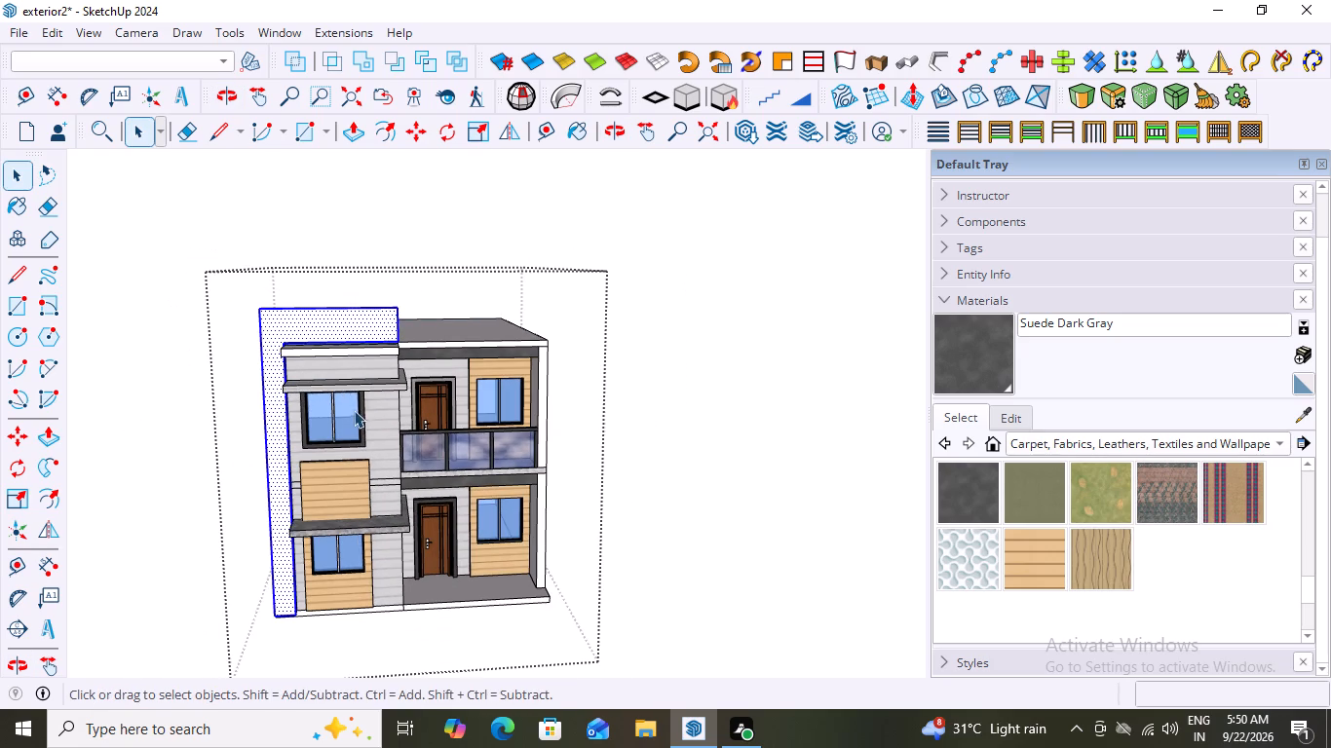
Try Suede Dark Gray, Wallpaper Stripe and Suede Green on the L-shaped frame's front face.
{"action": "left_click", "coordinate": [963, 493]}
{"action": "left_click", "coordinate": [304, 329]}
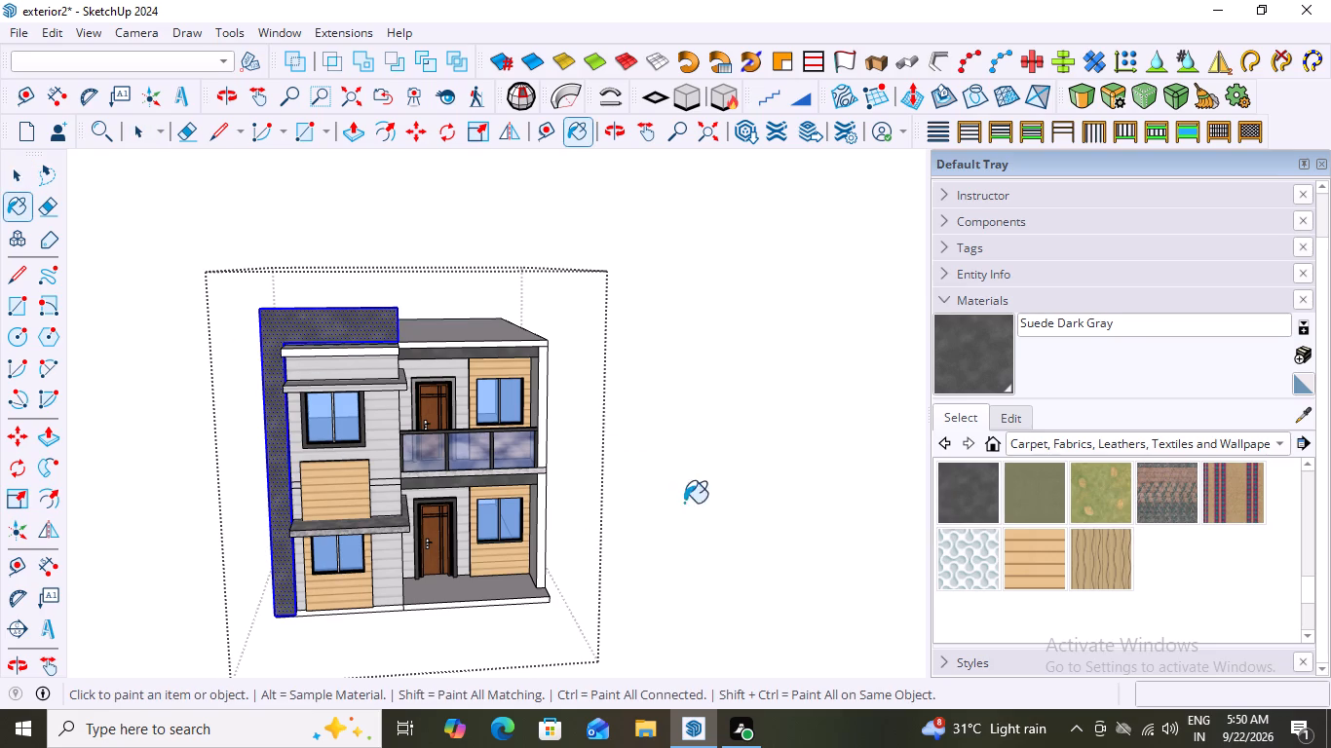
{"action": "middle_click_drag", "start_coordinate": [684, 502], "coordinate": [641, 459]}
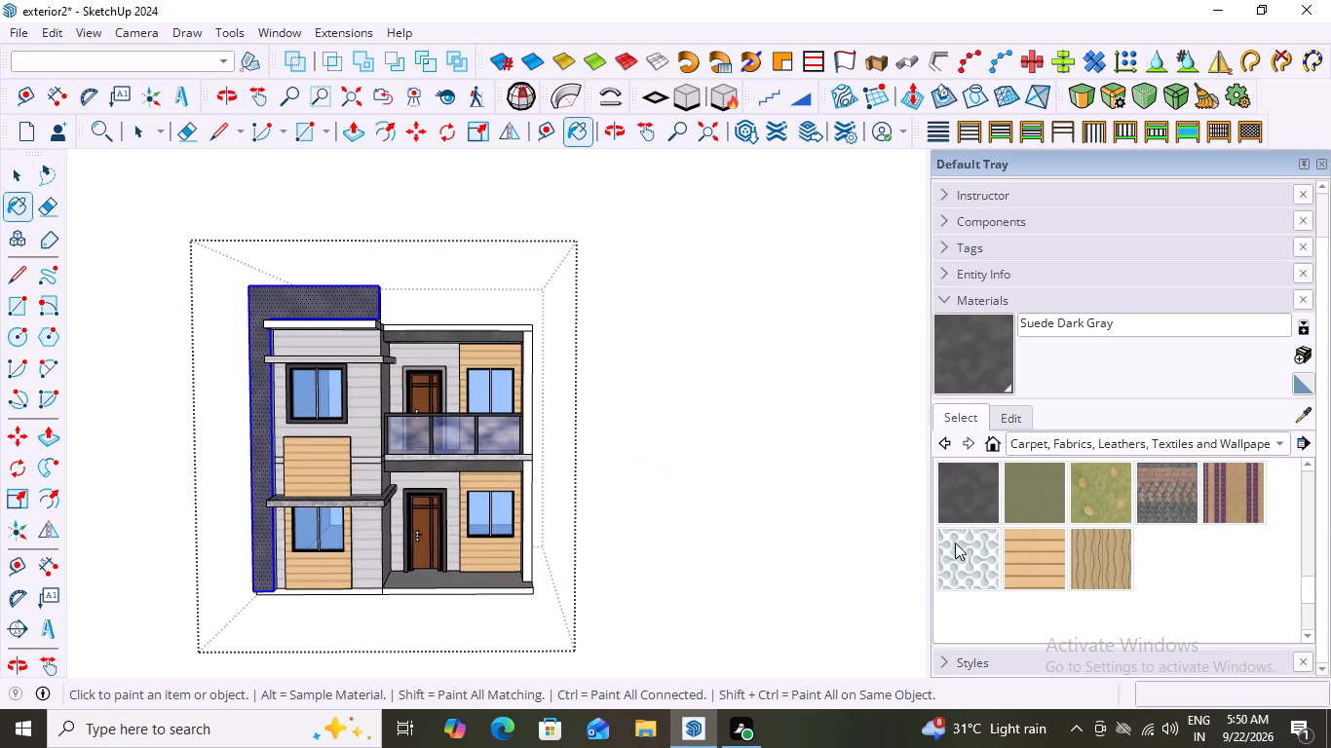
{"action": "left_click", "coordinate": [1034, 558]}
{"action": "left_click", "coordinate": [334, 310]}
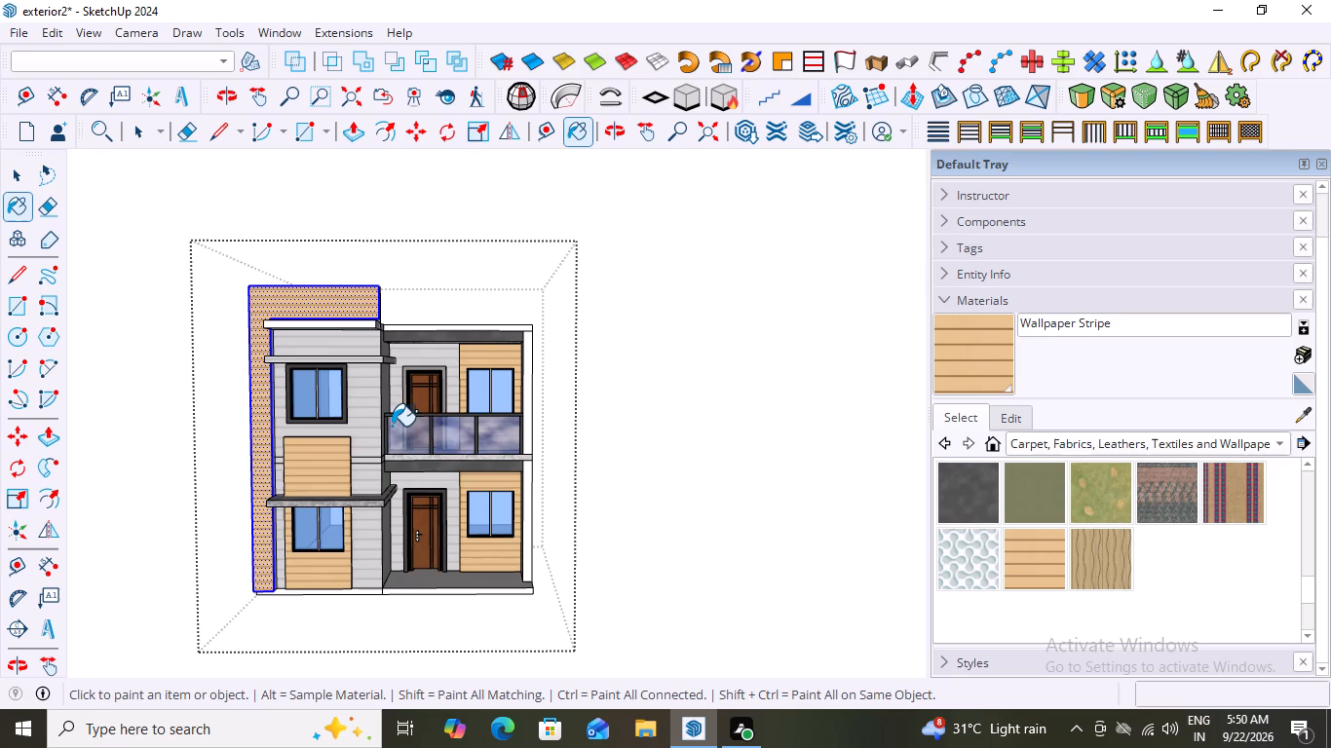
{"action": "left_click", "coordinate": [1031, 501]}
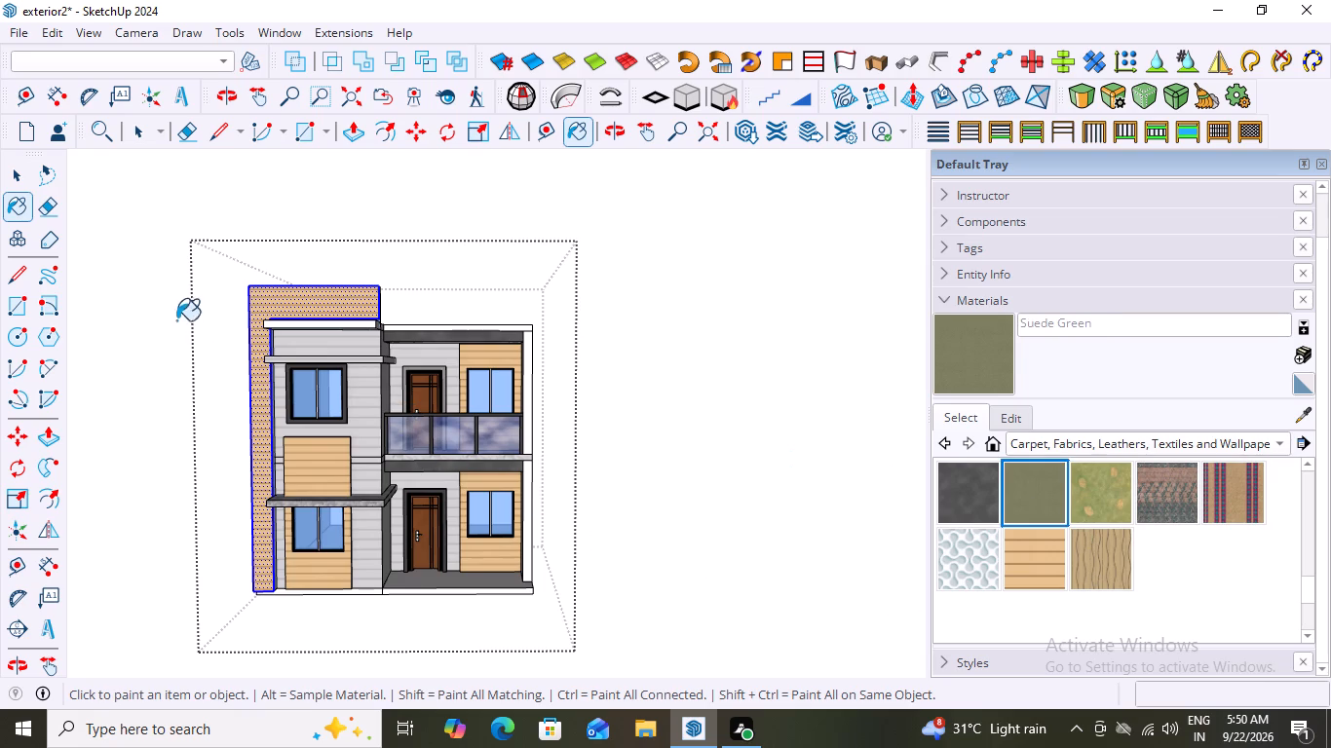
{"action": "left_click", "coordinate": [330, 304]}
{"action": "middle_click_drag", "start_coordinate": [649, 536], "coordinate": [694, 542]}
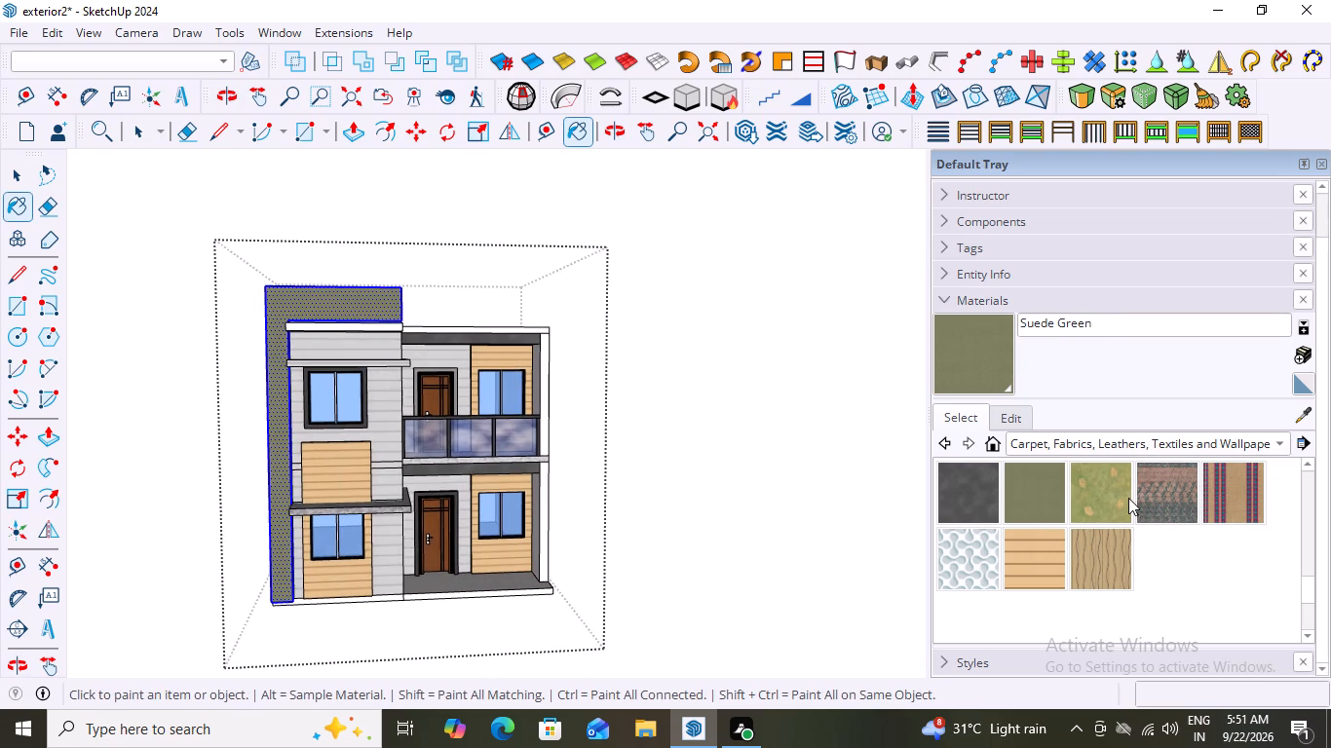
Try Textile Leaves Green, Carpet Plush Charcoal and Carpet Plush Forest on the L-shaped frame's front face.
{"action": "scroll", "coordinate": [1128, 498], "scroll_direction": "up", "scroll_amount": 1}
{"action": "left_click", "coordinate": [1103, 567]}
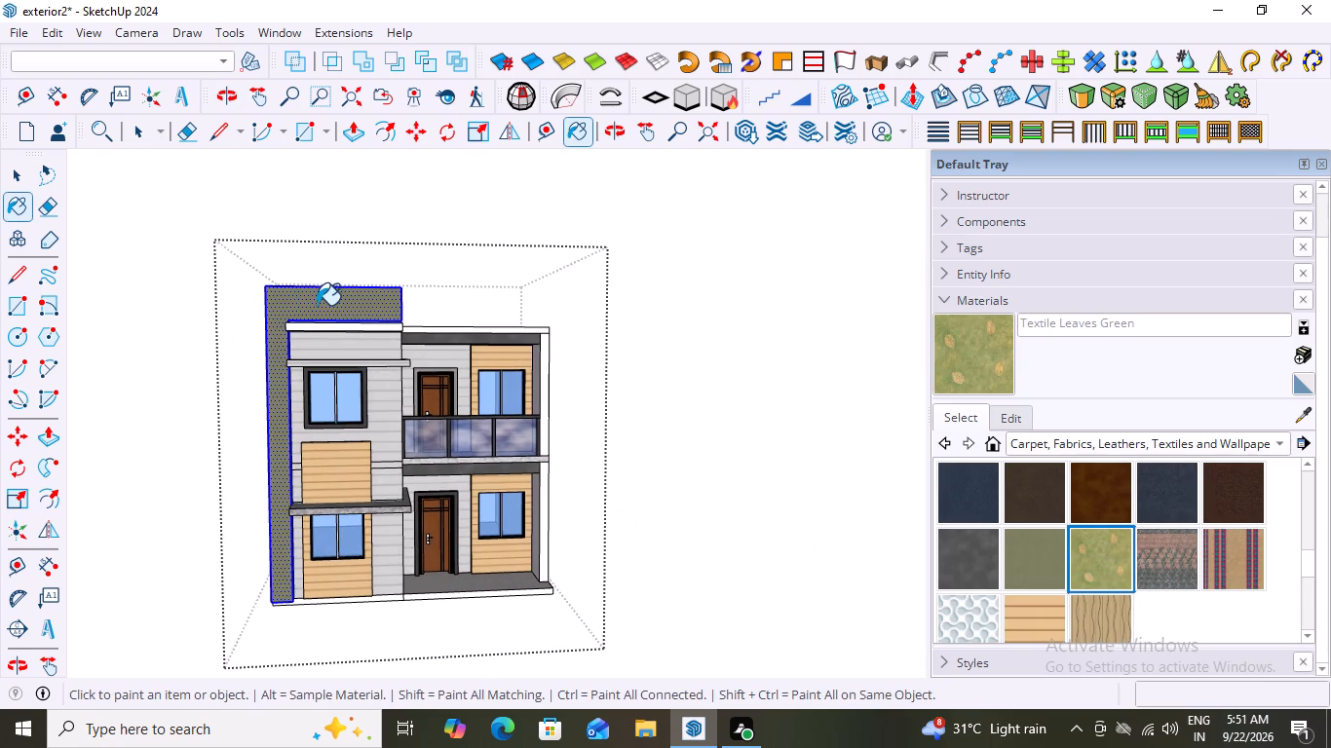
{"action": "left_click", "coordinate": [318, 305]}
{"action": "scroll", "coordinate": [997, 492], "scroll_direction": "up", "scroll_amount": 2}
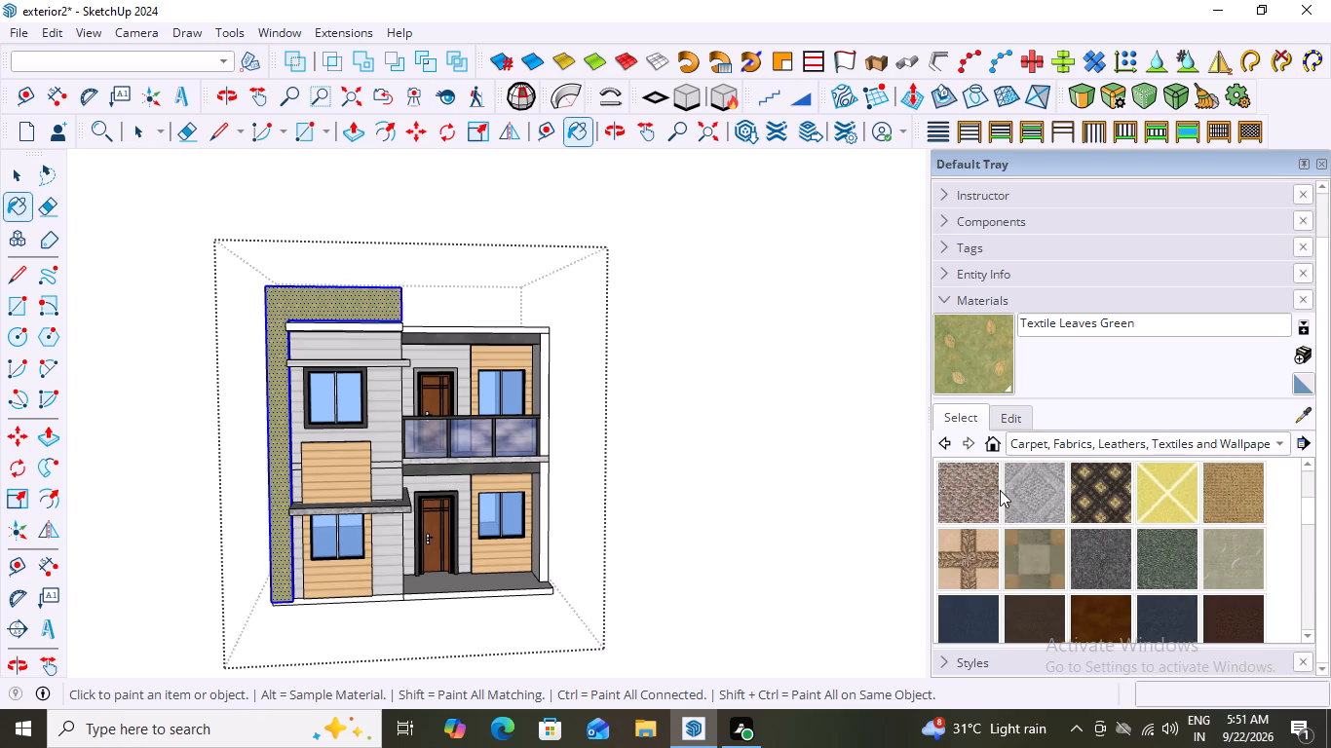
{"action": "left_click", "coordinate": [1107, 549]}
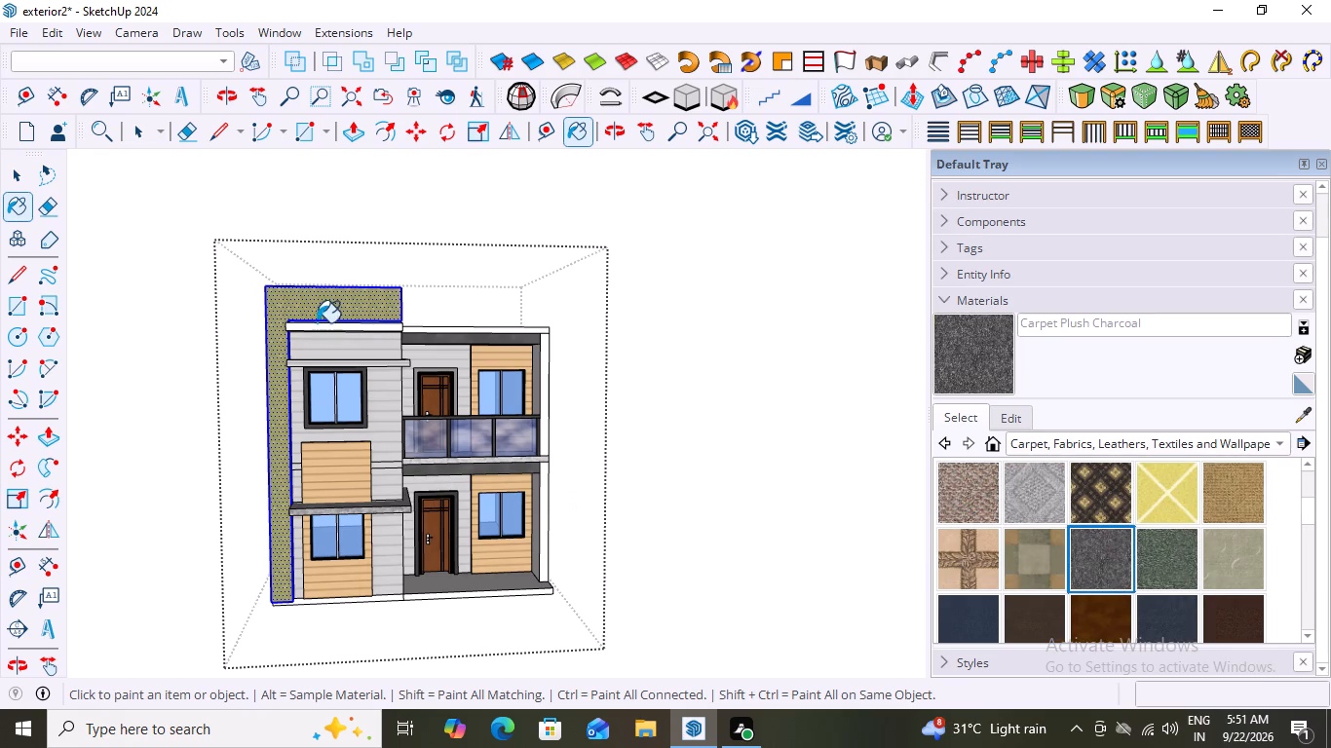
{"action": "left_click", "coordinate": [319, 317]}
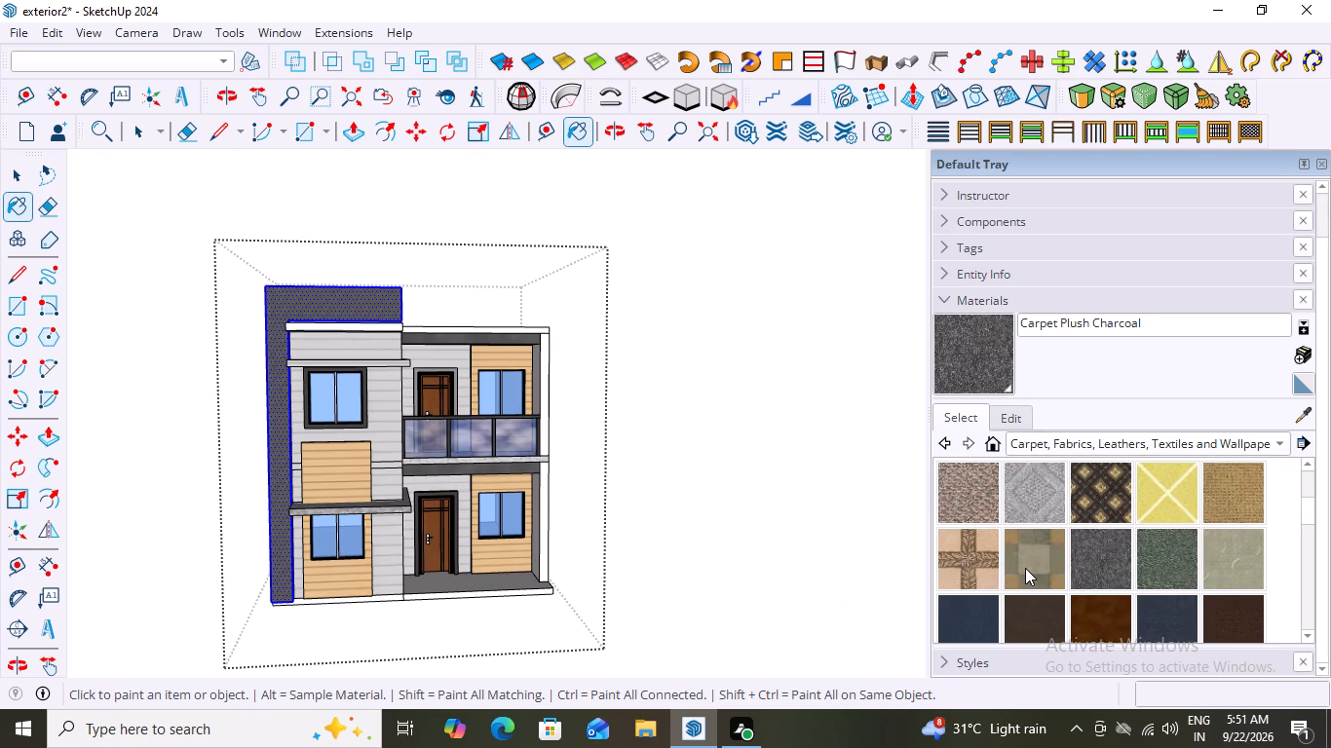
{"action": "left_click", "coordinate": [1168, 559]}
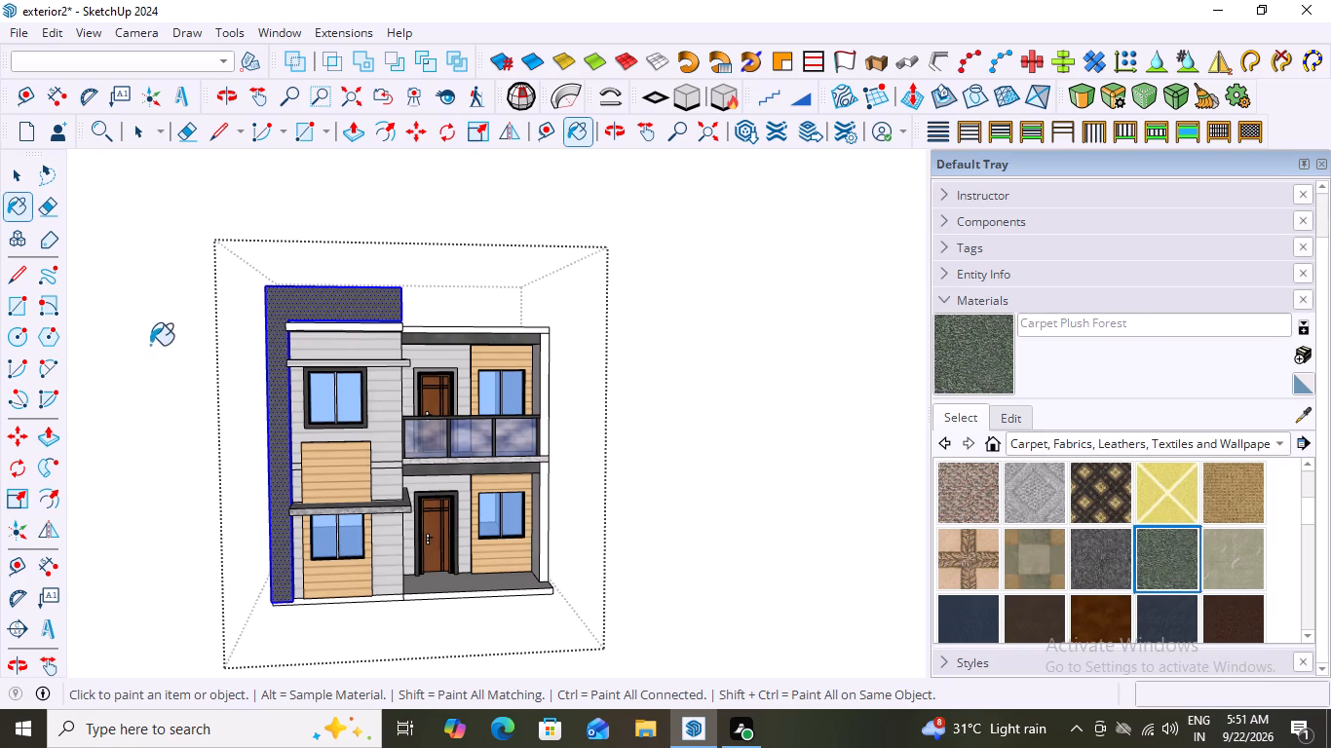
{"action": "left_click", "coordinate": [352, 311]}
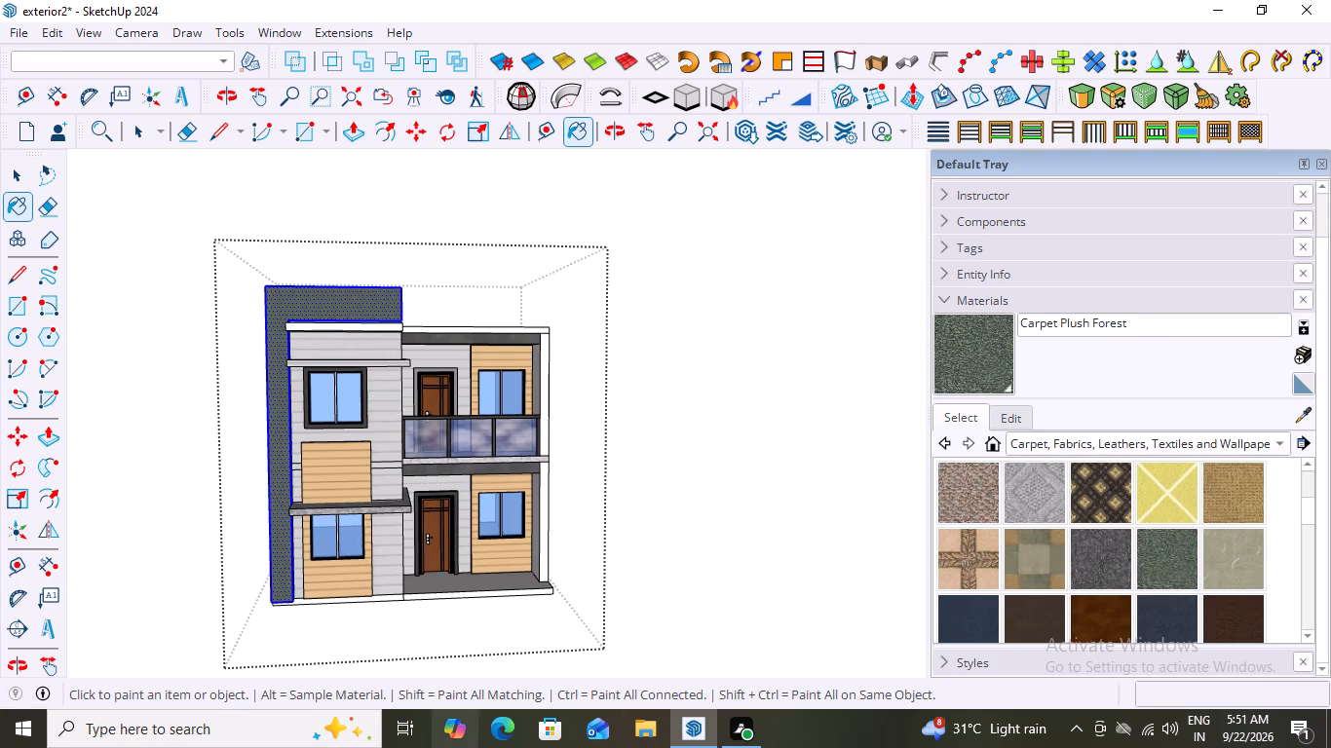
Paint the L-shaped frame's front face with Carpet Plush Charcoal.
{"action": "left_click", "coordinate": [1115, 565]}
{"action": "left_click", "coordinate": [326, 308]}
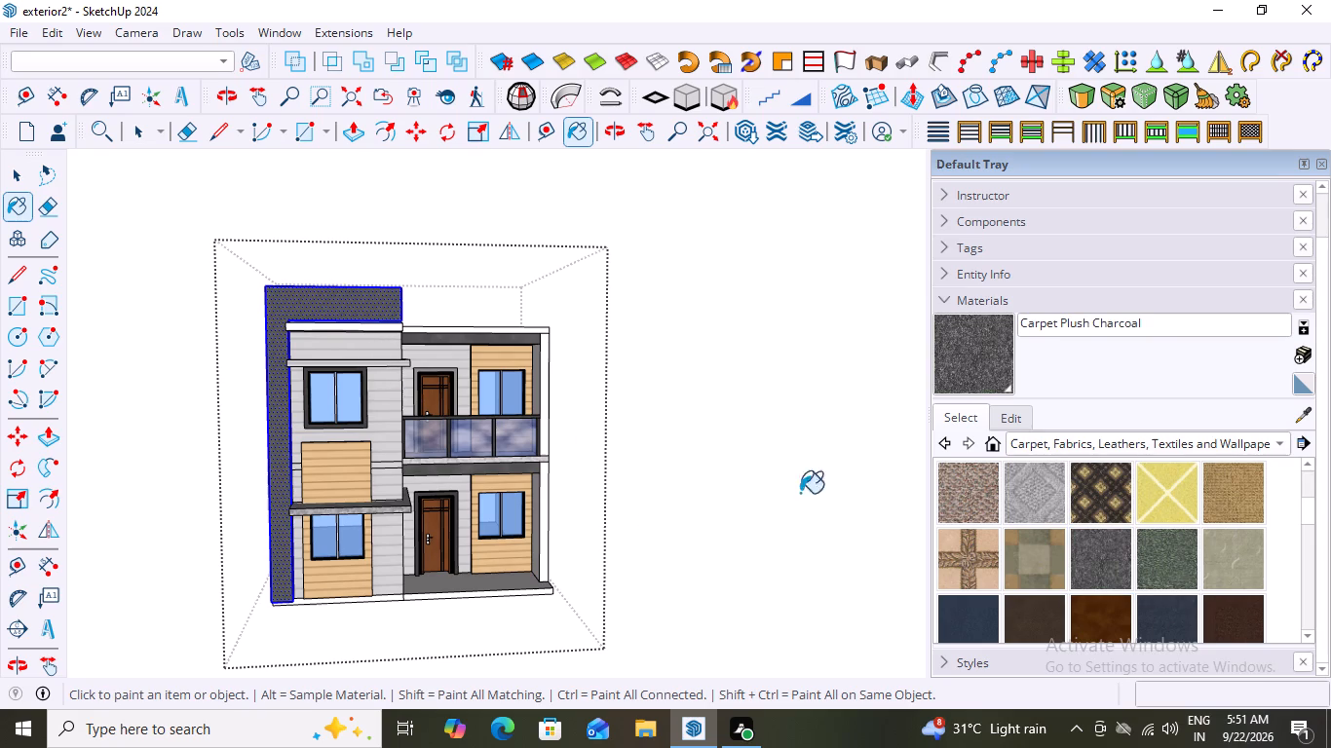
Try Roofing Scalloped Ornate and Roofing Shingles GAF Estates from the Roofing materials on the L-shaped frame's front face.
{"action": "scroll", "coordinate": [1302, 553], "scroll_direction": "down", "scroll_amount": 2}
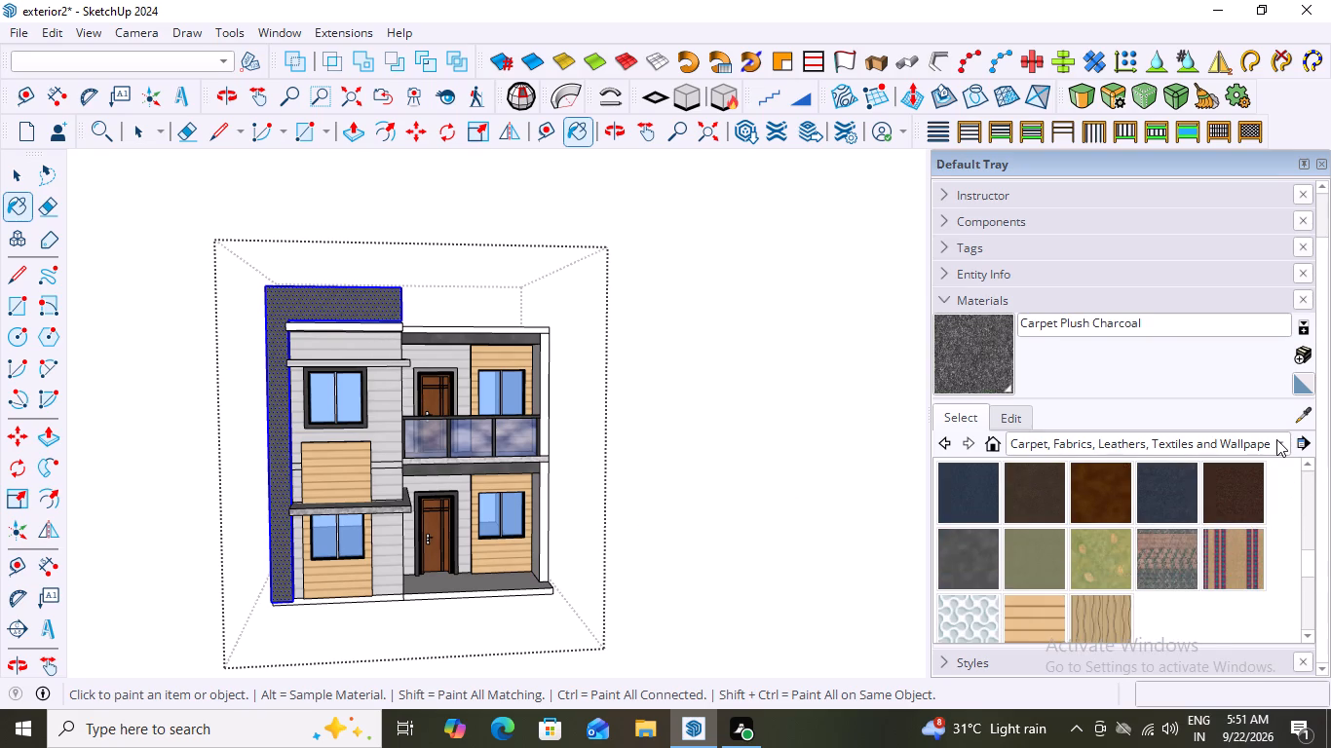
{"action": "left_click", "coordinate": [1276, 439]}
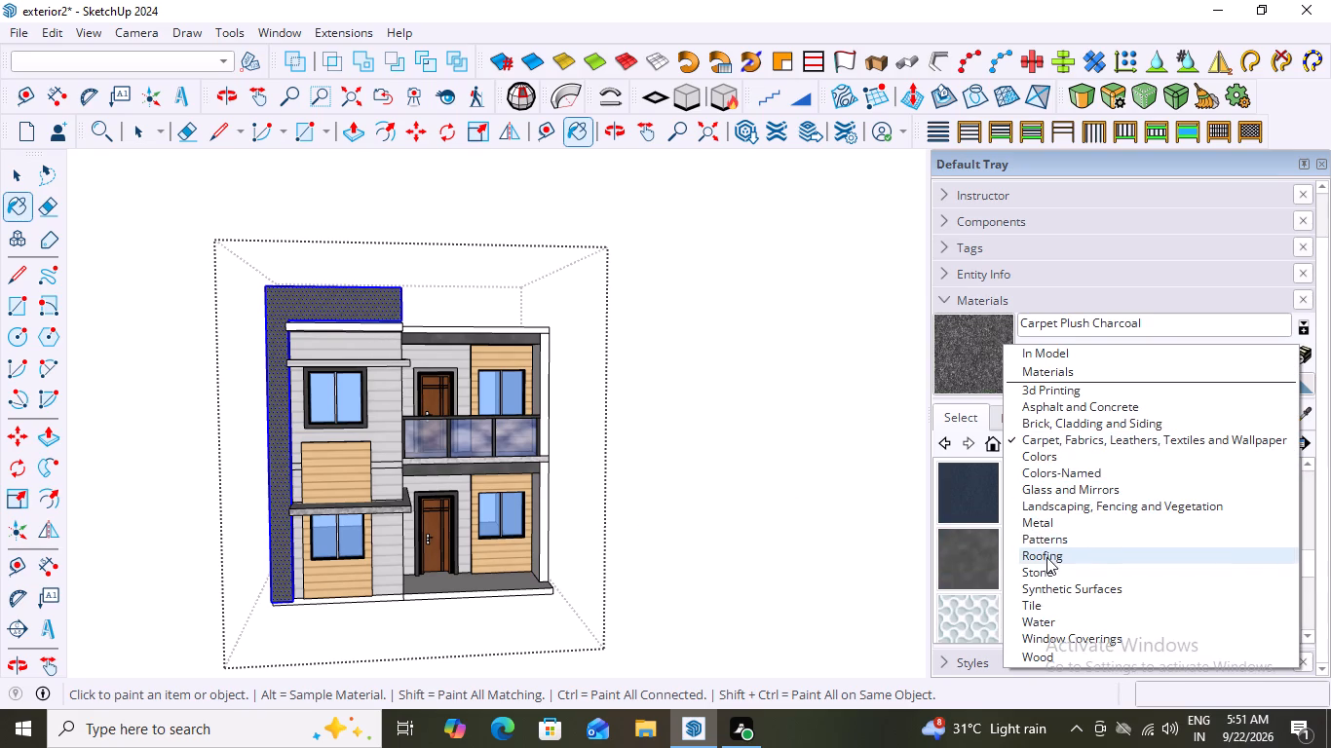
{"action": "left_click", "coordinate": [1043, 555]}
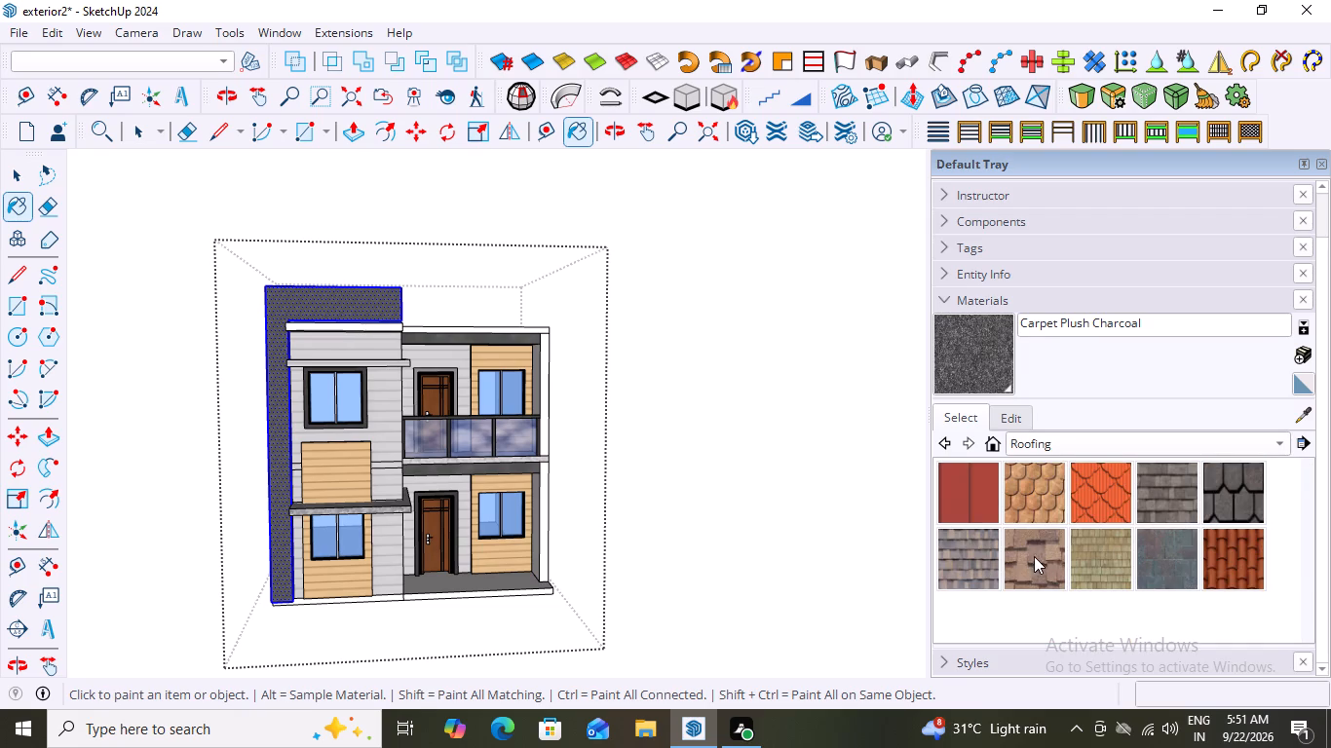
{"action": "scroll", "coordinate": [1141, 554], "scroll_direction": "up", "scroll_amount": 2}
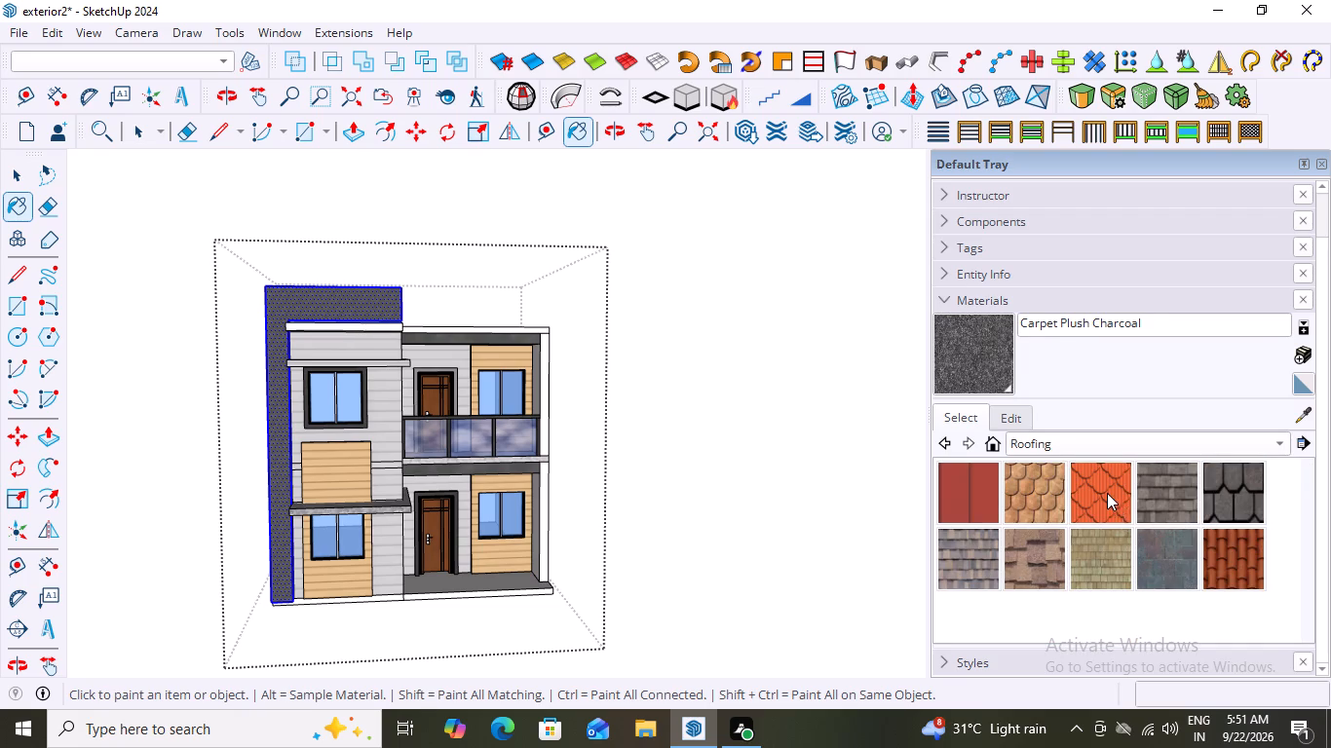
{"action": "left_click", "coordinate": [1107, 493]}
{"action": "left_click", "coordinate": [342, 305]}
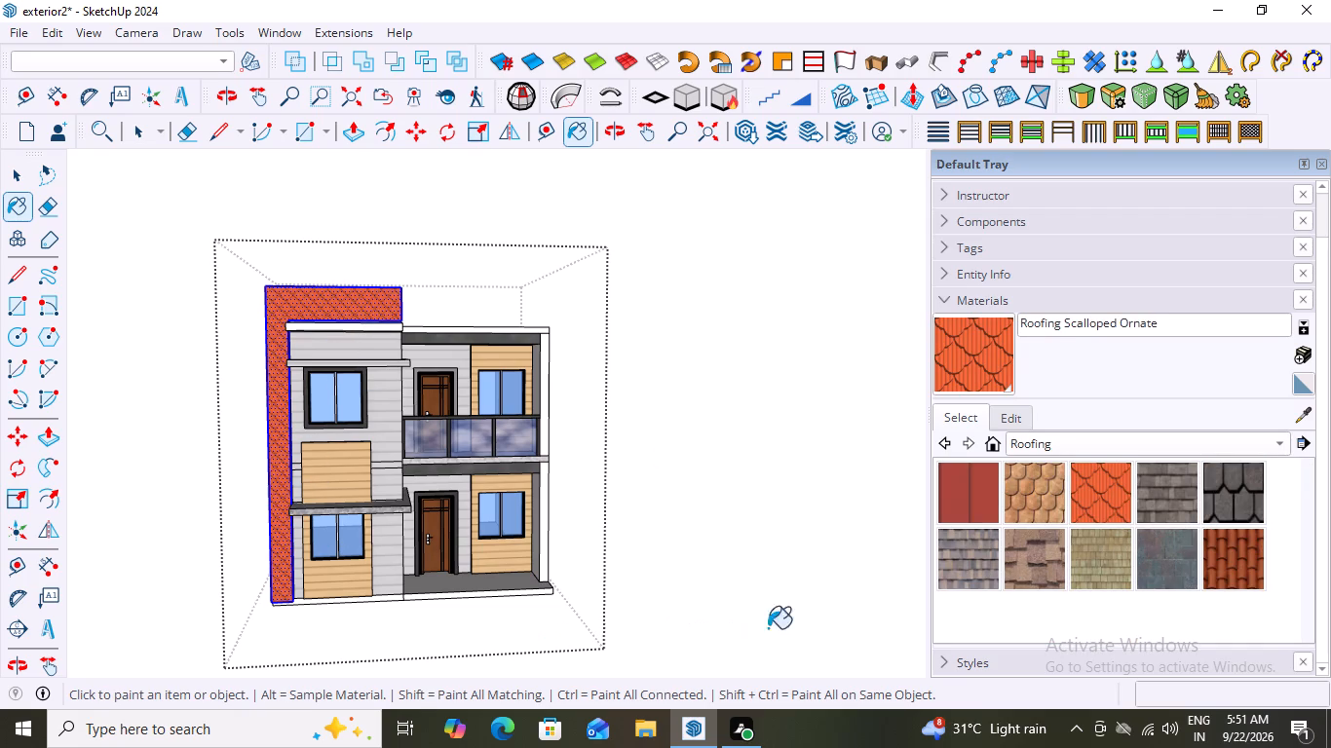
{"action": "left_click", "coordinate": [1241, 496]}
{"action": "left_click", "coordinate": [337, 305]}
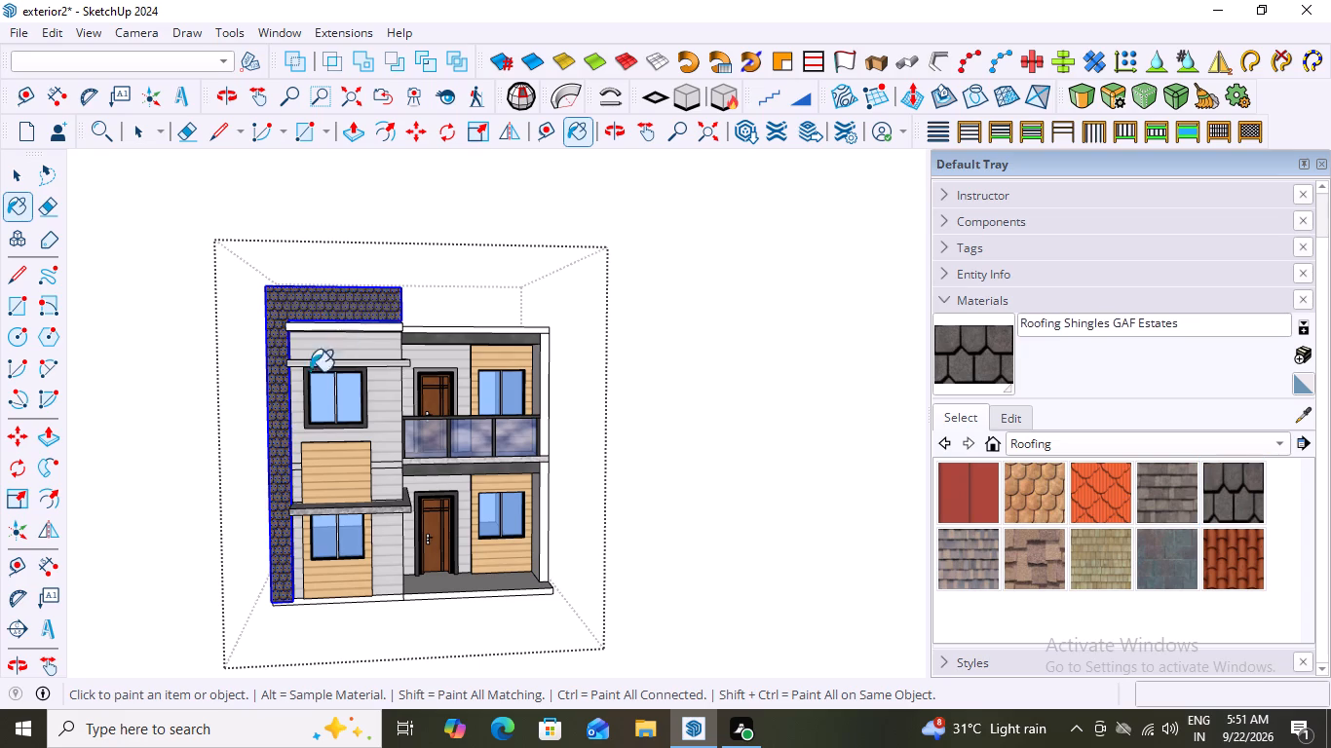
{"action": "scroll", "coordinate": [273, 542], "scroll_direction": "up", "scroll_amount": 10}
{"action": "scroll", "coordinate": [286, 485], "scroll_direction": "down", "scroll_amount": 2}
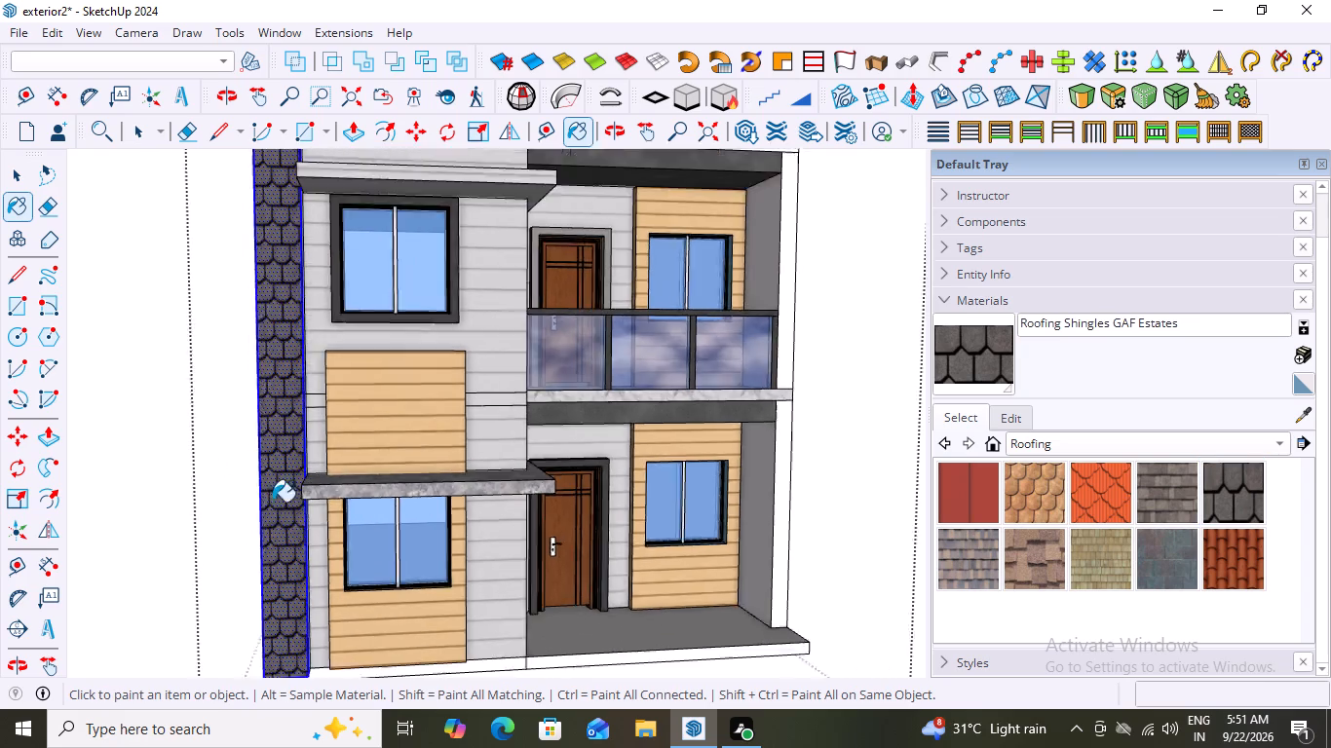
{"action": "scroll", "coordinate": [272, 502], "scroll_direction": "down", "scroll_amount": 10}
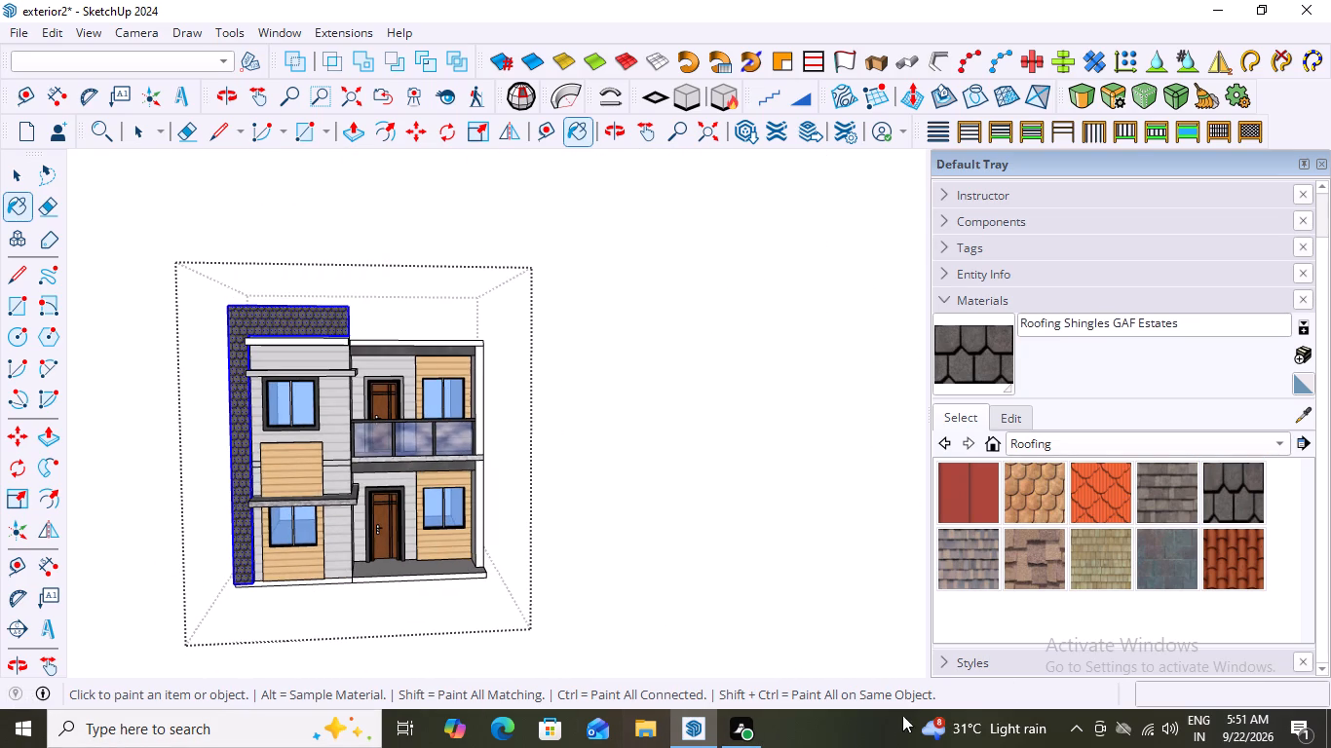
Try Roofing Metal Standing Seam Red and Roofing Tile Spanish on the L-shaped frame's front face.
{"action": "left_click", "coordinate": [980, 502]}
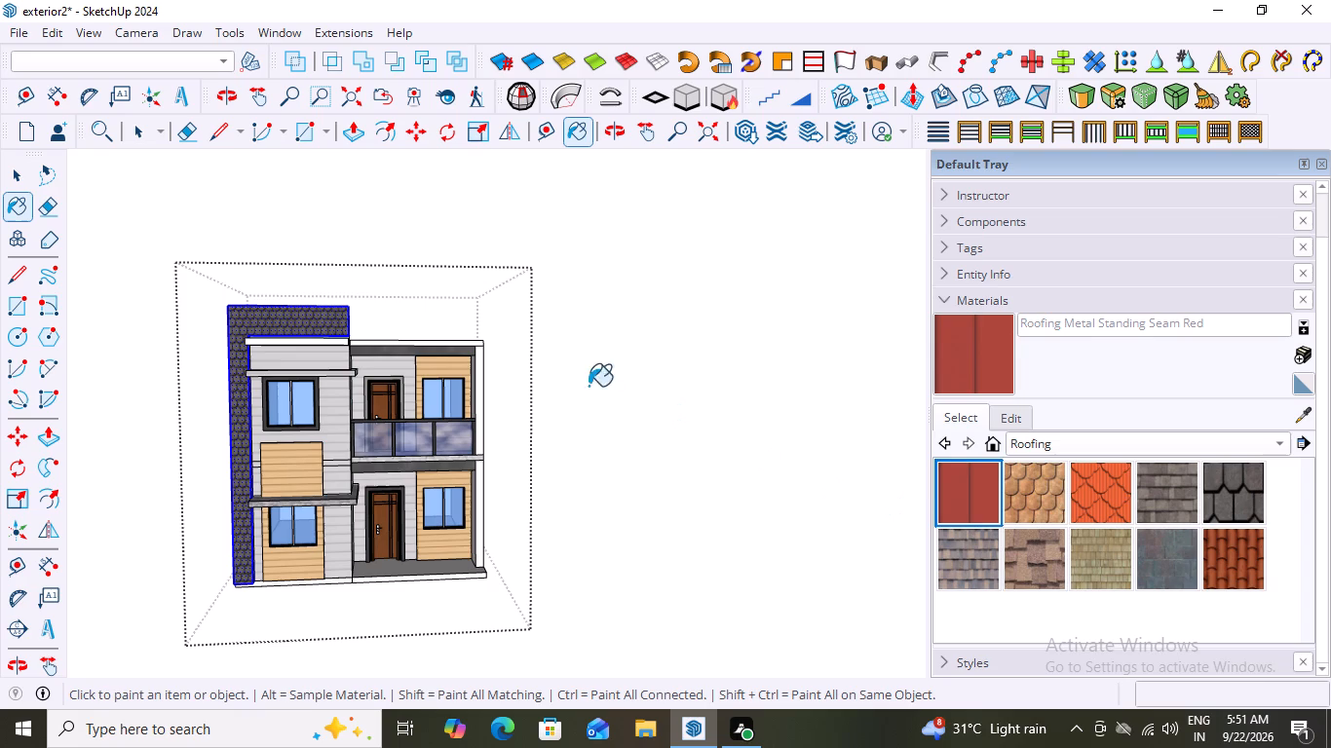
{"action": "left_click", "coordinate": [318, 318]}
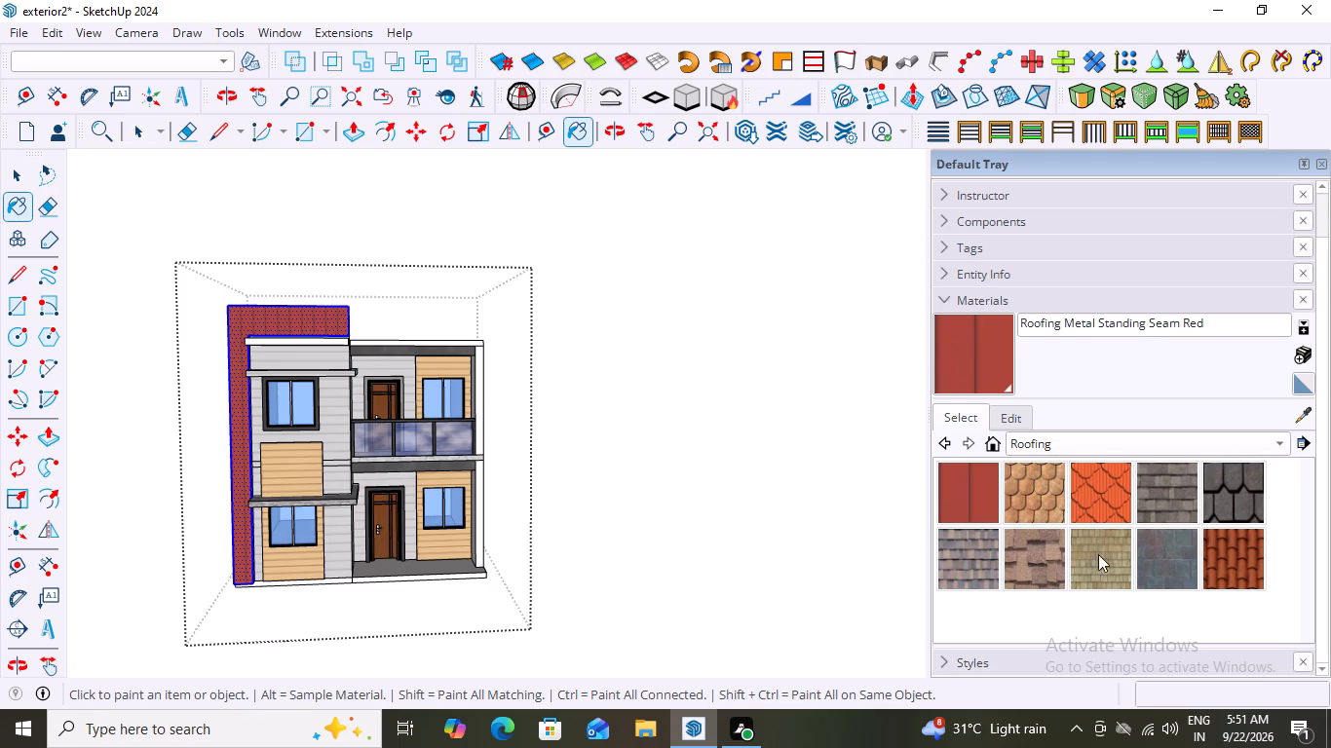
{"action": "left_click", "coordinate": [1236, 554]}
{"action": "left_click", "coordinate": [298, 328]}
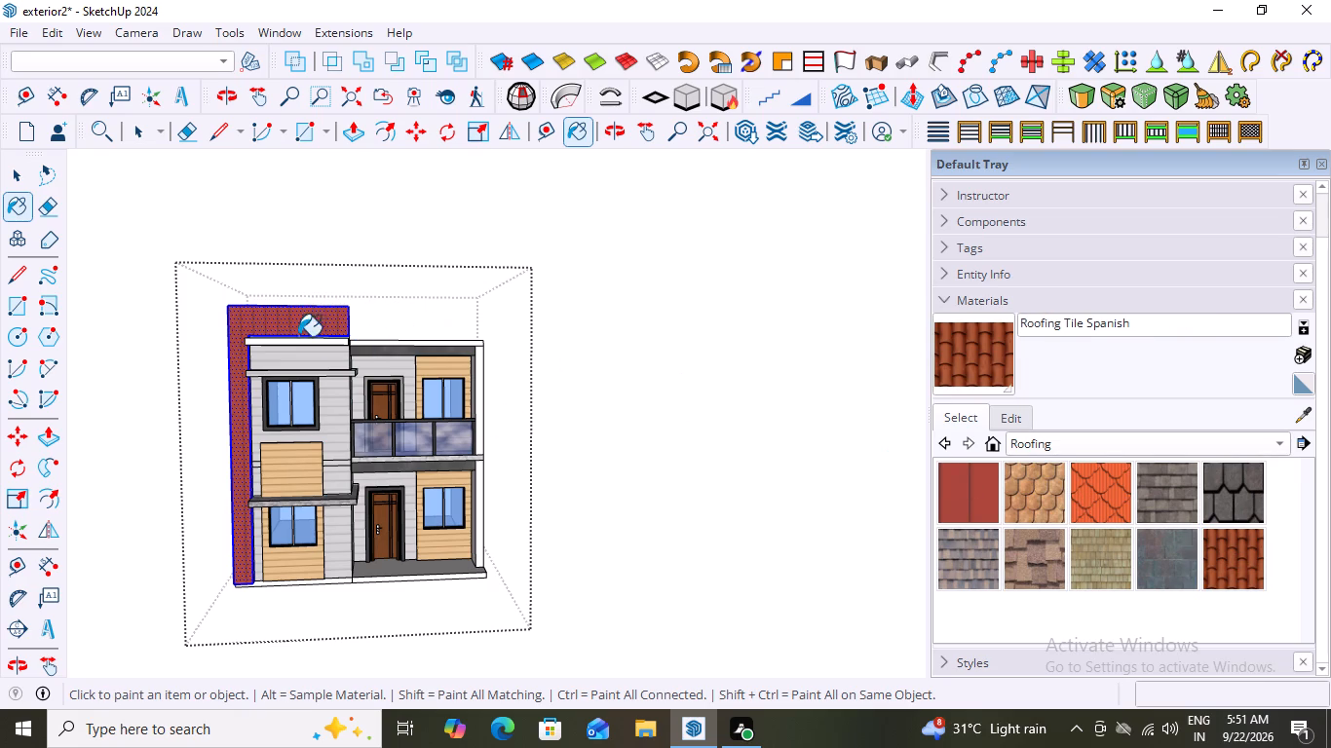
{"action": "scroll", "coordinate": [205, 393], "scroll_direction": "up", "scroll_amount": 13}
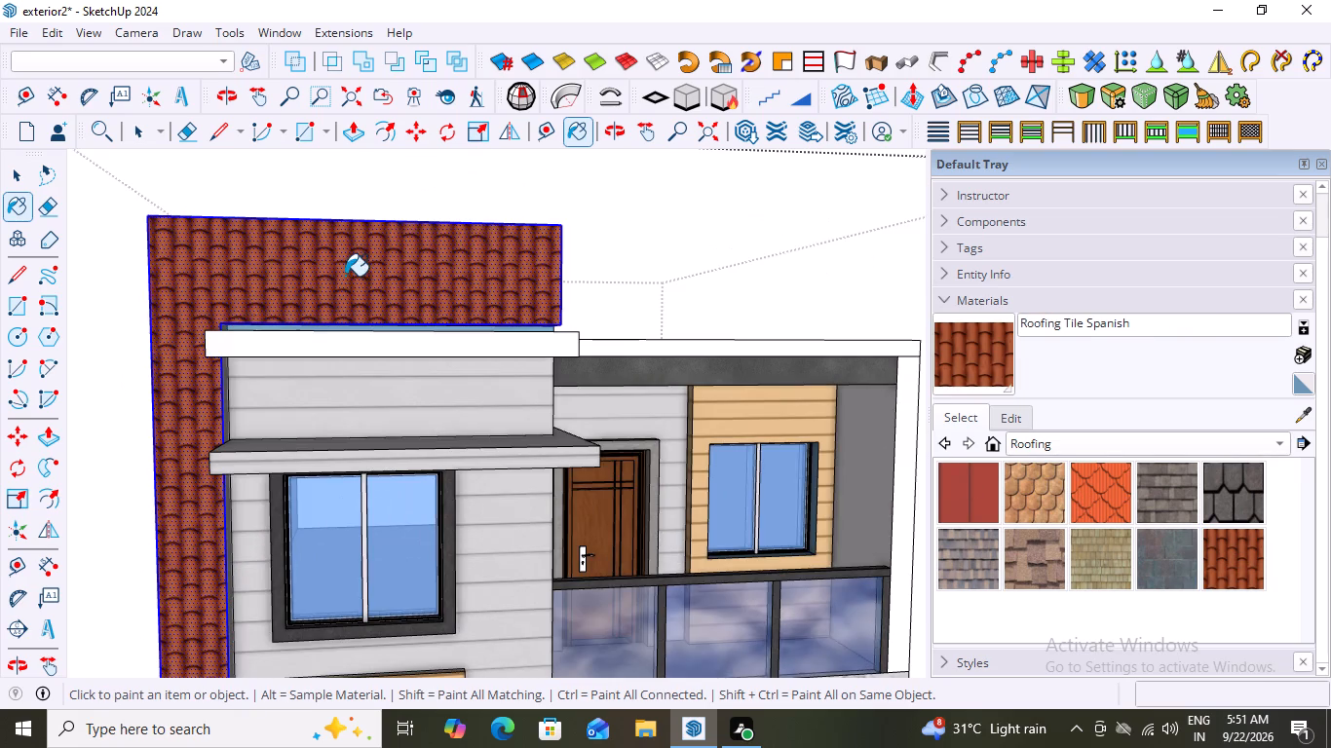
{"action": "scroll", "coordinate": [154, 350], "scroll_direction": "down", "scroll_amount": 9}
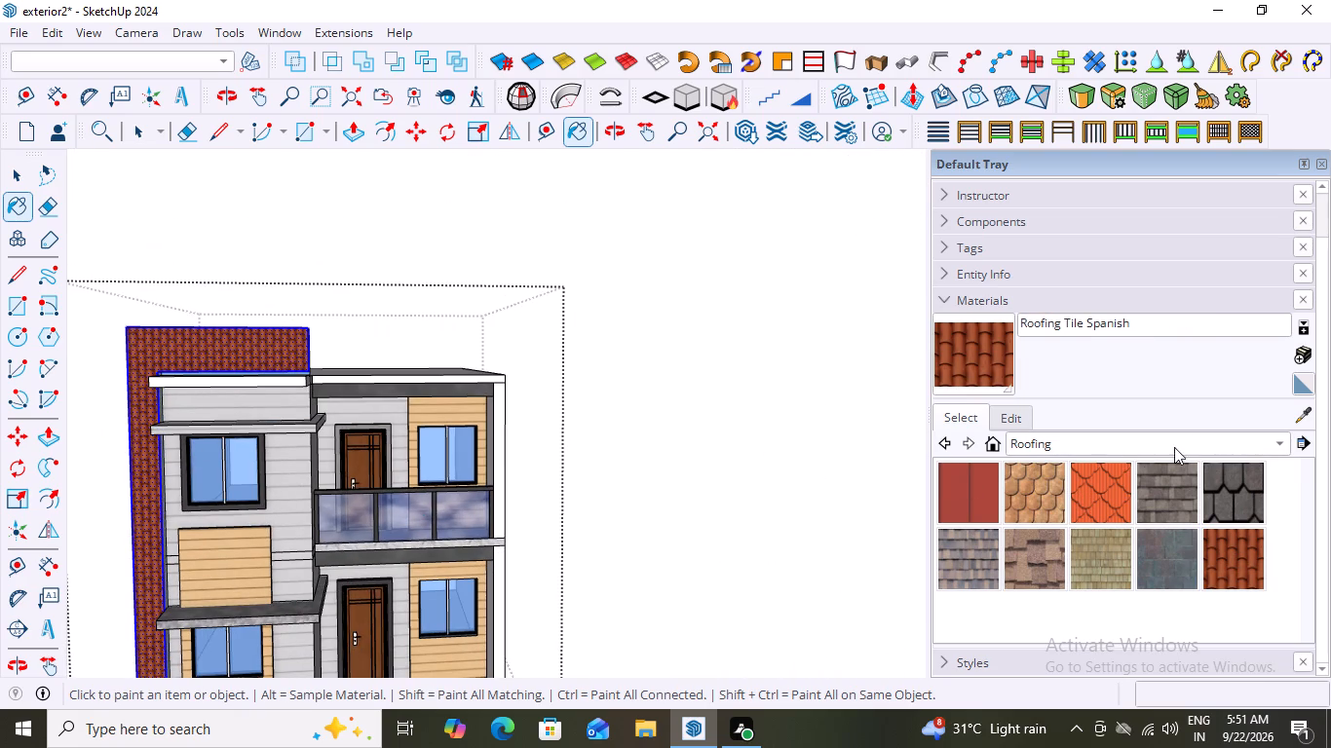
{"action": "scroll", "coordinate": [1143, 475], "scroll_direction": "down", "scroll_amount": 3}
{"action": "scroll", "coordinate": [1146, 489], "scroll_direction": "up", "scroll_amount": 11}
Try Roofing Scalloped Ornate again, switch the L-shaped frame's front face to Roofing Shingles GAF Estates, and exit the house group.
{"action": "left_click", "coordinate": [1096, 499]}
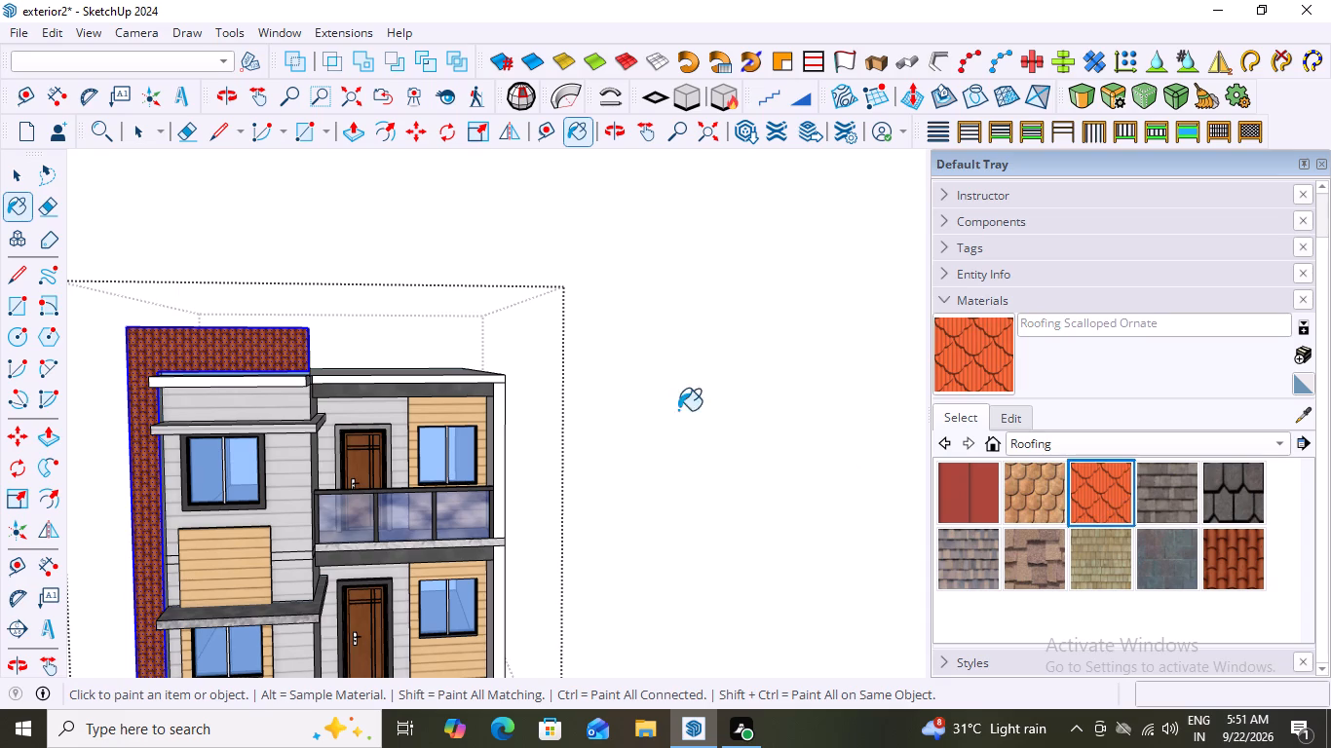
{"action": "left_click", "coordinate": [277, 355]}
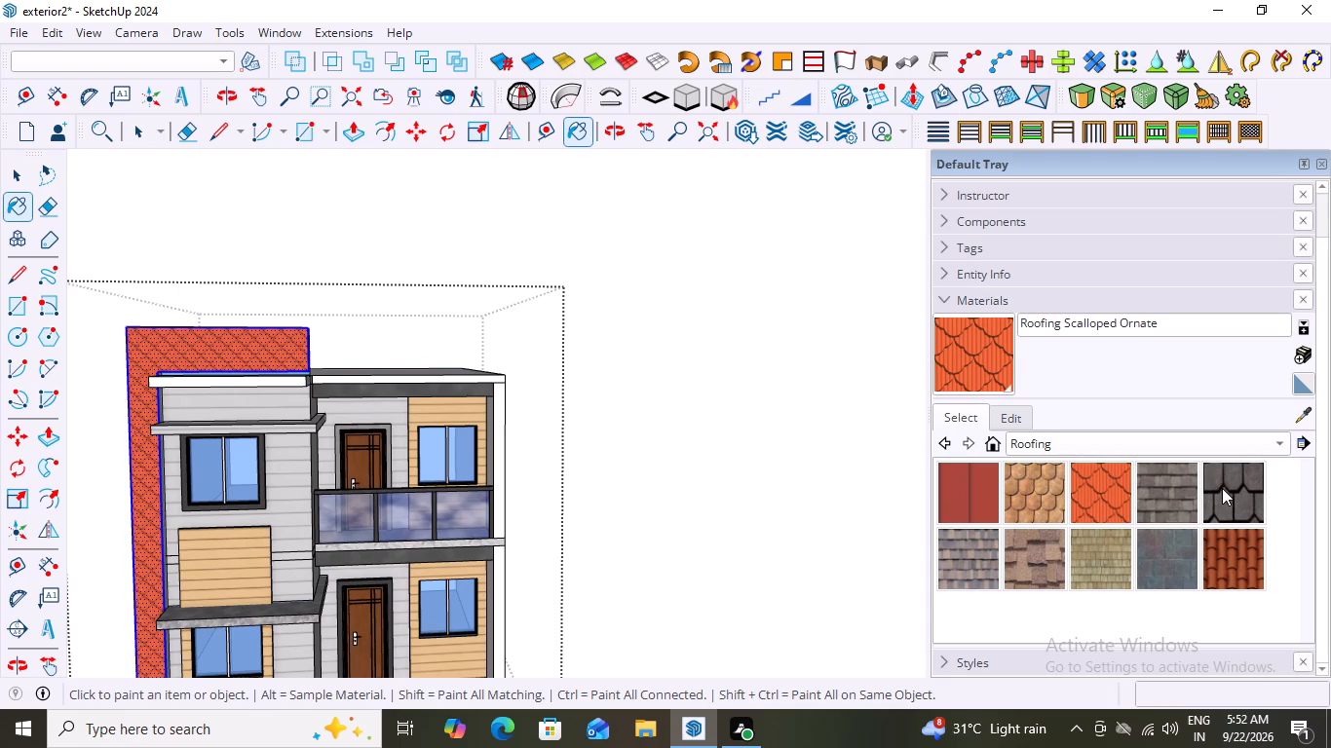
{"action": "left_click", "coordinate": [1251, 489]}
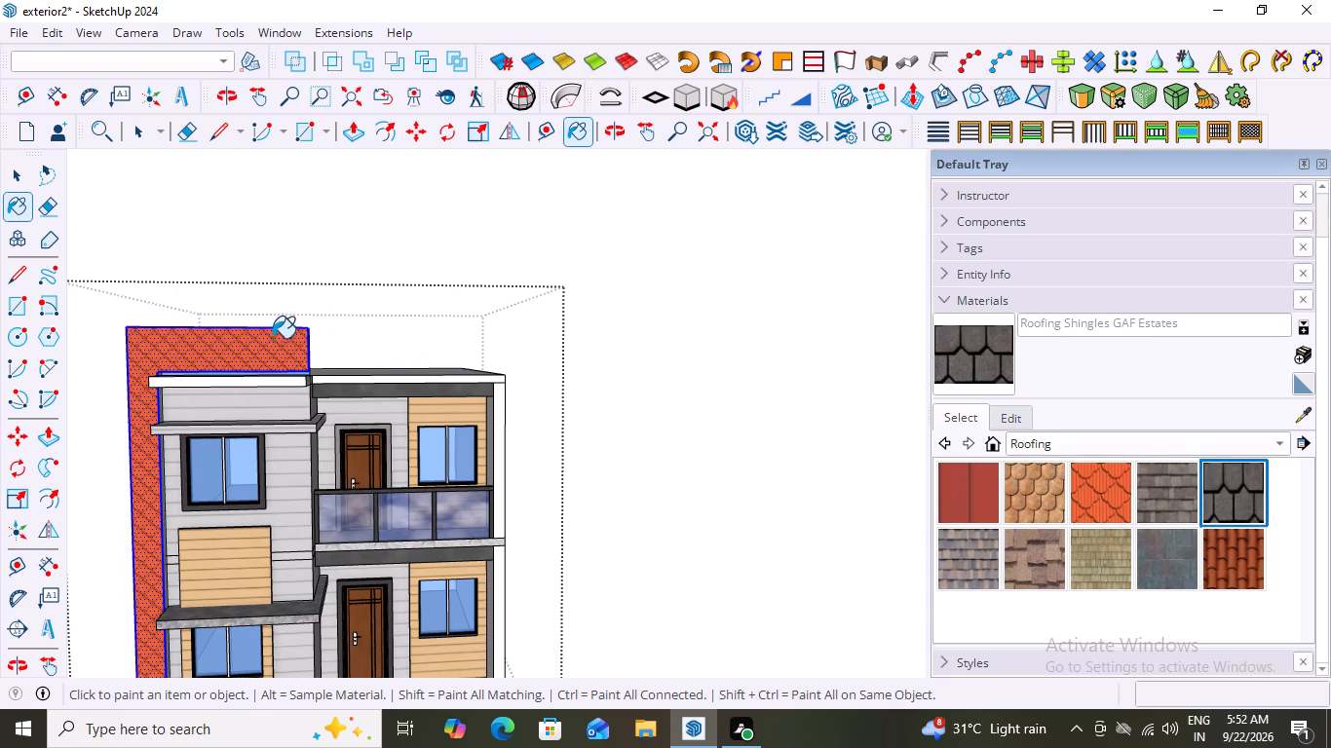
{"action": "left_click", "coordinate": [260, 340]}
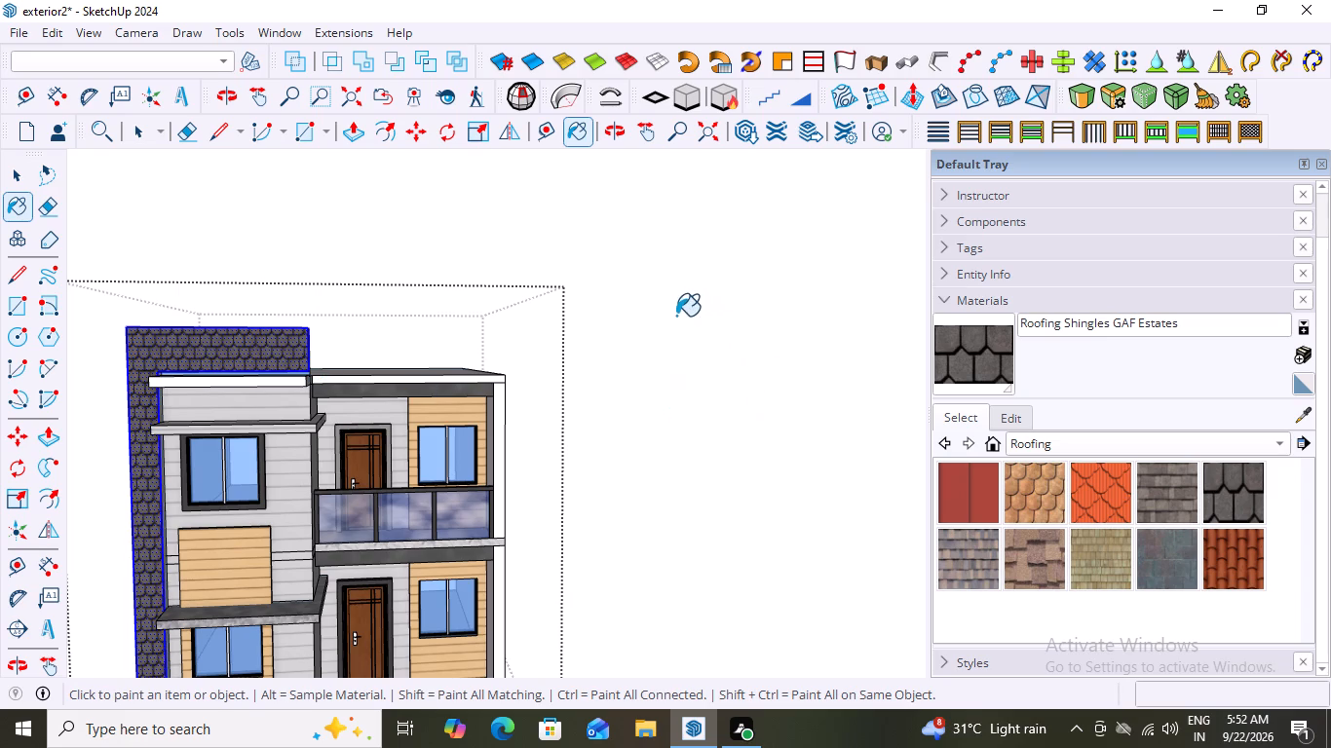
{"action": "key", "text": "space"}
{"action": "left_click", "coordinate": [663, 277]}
Examine the shingled L-shaped frame against the rest of the facade from several angles and distances.
{"action": "scroll", "coordinate": [268, 474], "scroll_direction": "down", "scroll_amount": 3}
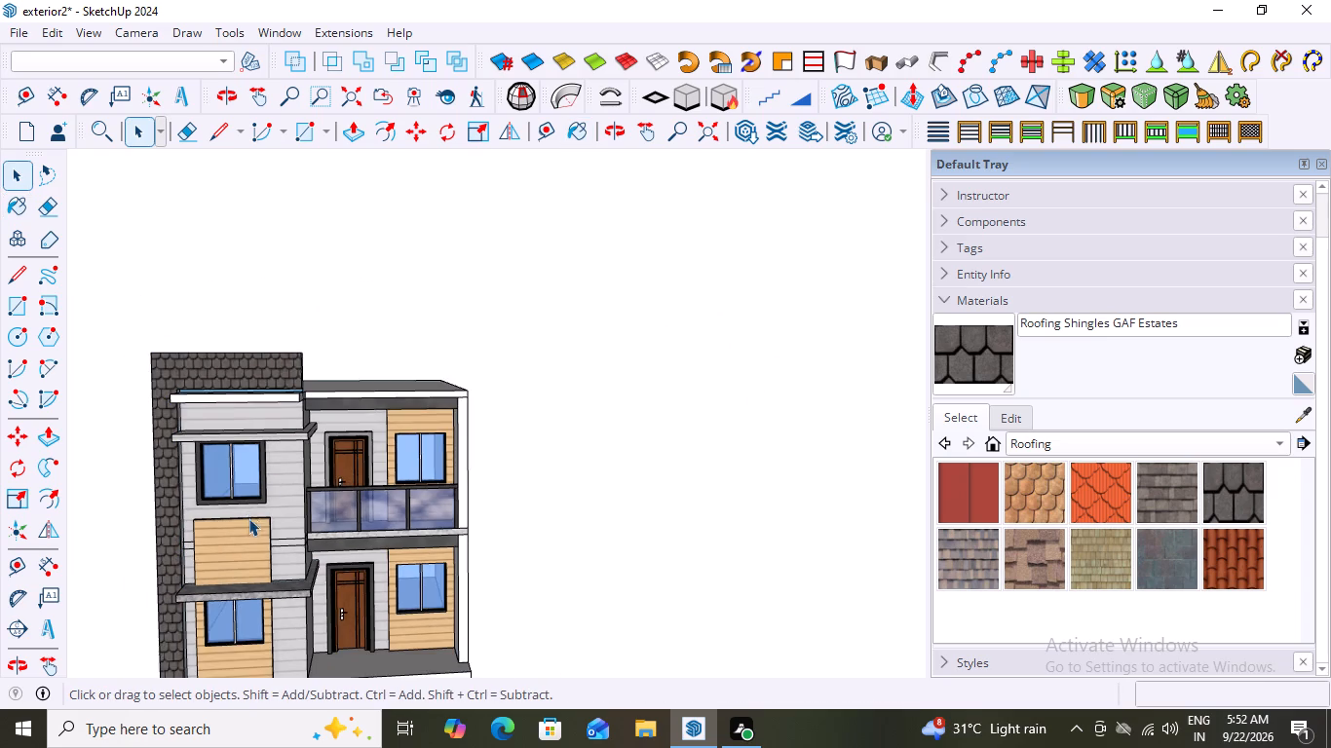
{"action": "scroll", "coordinate": [248, 518], "scroll_direction": "down", "scroll_amount": 2}
{"action": "middle_click_drag", "start_coordinate": [129, 524], "coordinate": [161, 472]}
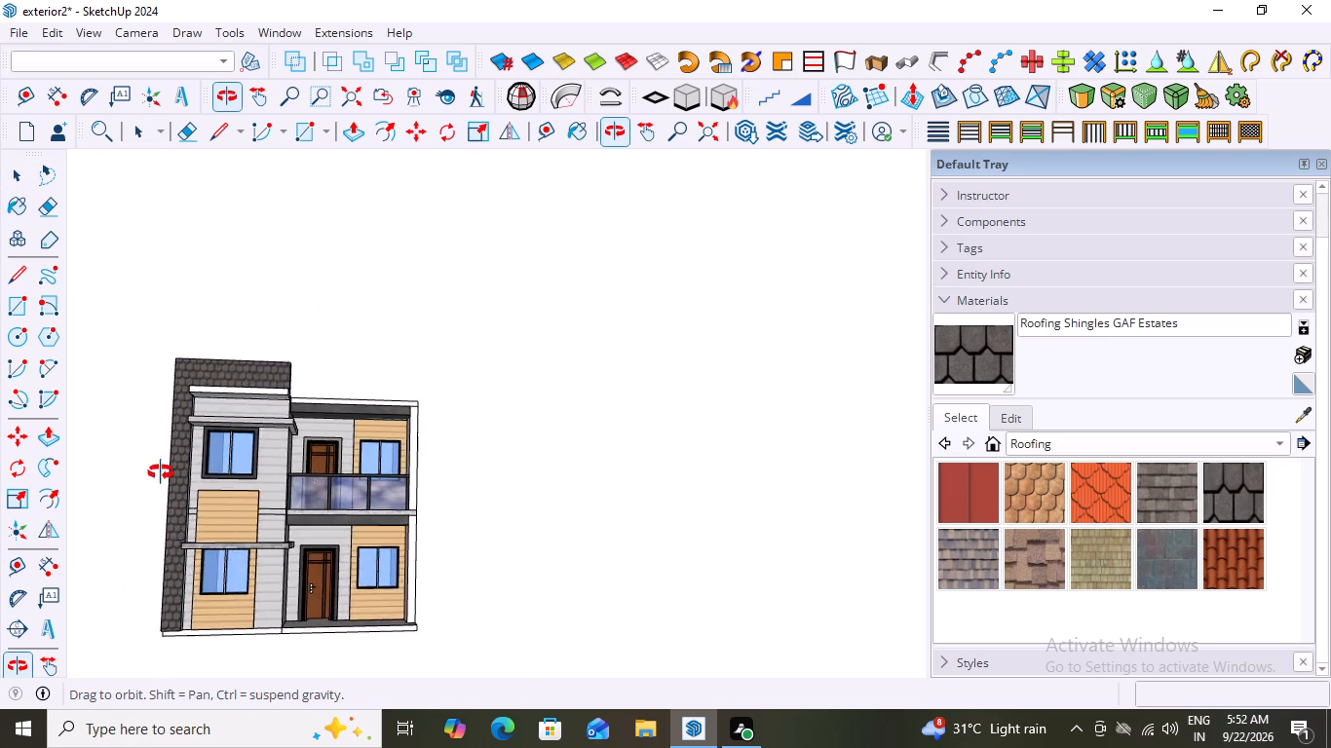
{"action": "middle_click_drag", "start_coordinate": [161, 472], "coordinate": [171, 528]}
{"action": "scroll", "coordinate": [239, 556], "scroll_direction": "up", "scroll_amount": 5}
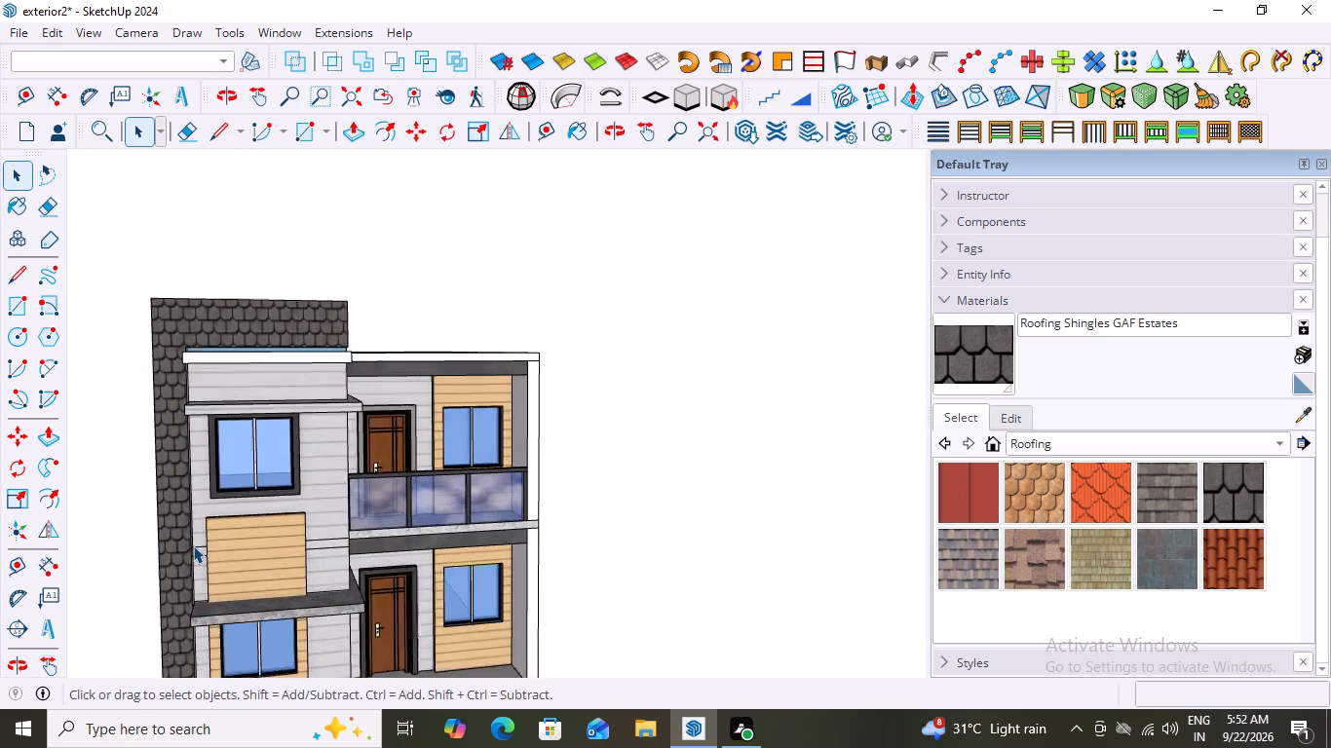
{"action": "scroll", "coordinate": [193, 545], "scroll_direction": "up", "scroll_amount": 9}
{"action": "scroll", "coordinate": [168, 495], "scroll_direction": "down", "scroll_amount": 8}
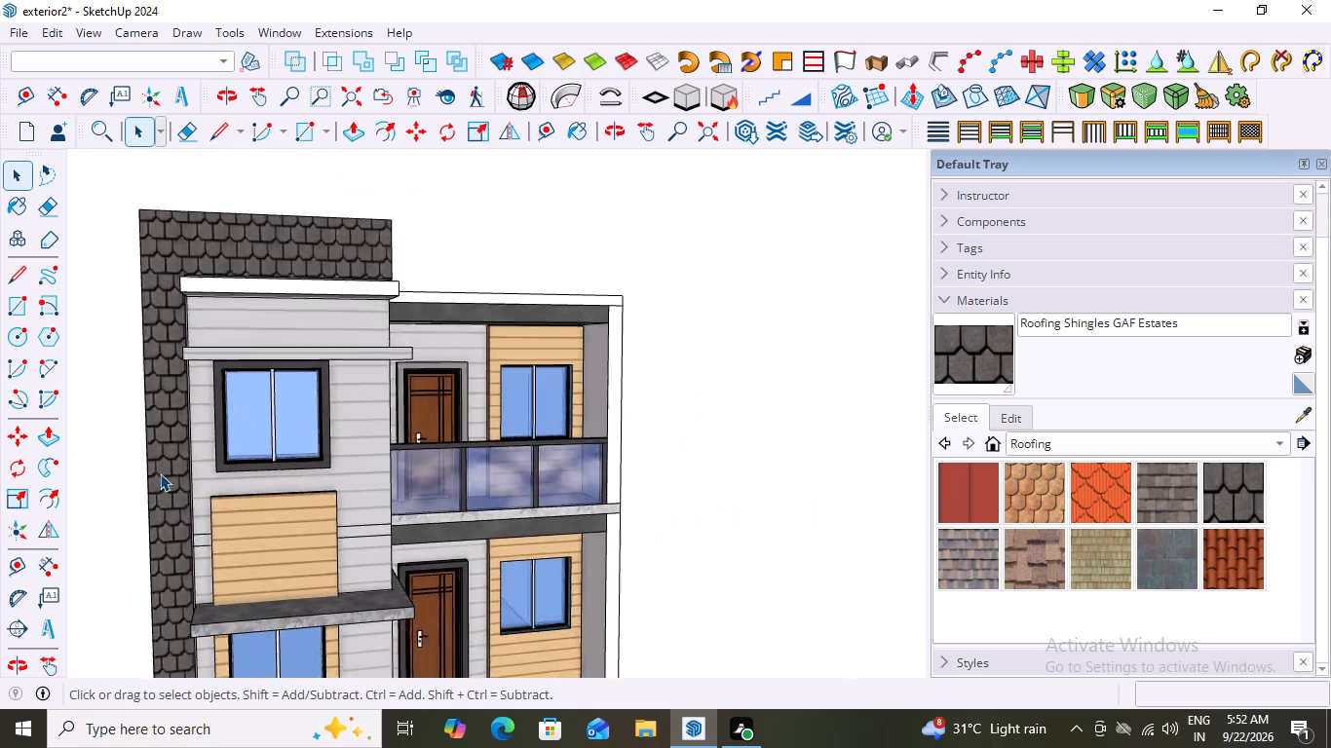
{"action": "scroll", "coordinate": [160, 473], "scroll_direction": "down", "scroll_amount": 4}
{"action": "middle_click_drag", "start_coordinate": [168, 524], "coordinate": [111, 518]}
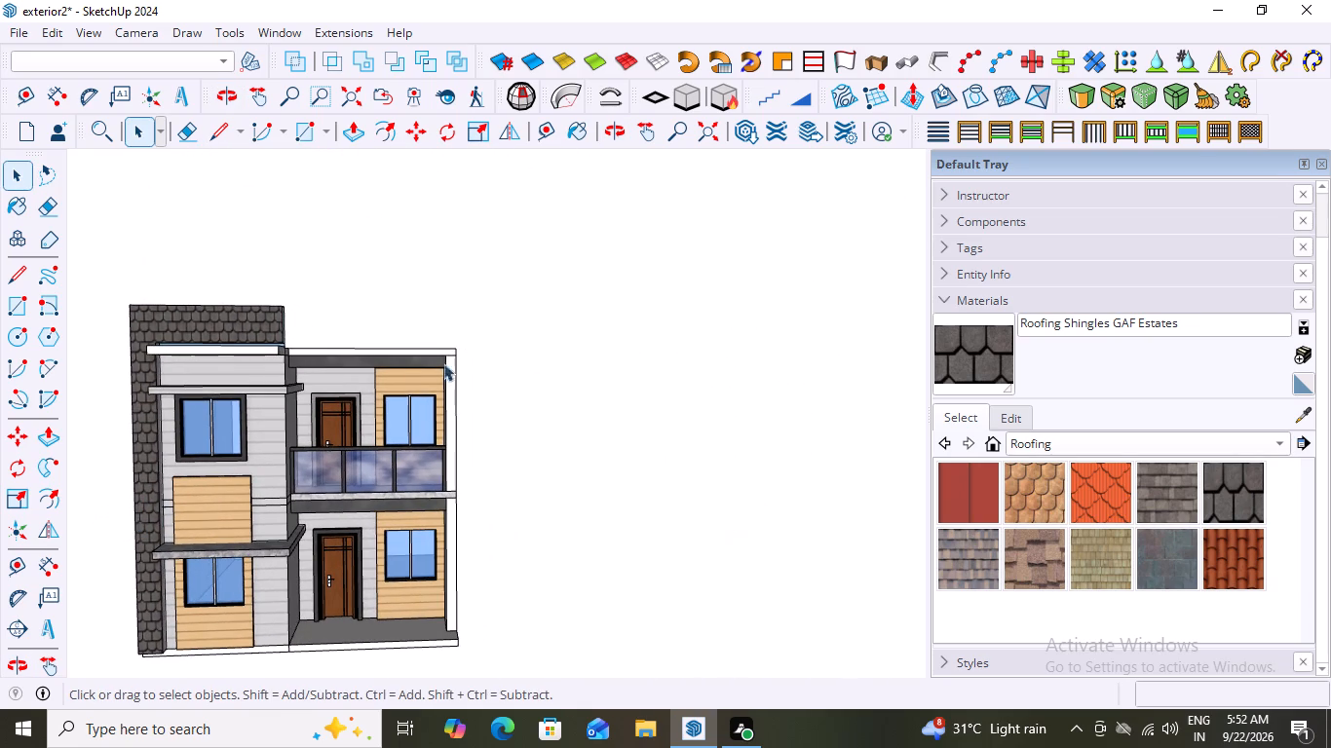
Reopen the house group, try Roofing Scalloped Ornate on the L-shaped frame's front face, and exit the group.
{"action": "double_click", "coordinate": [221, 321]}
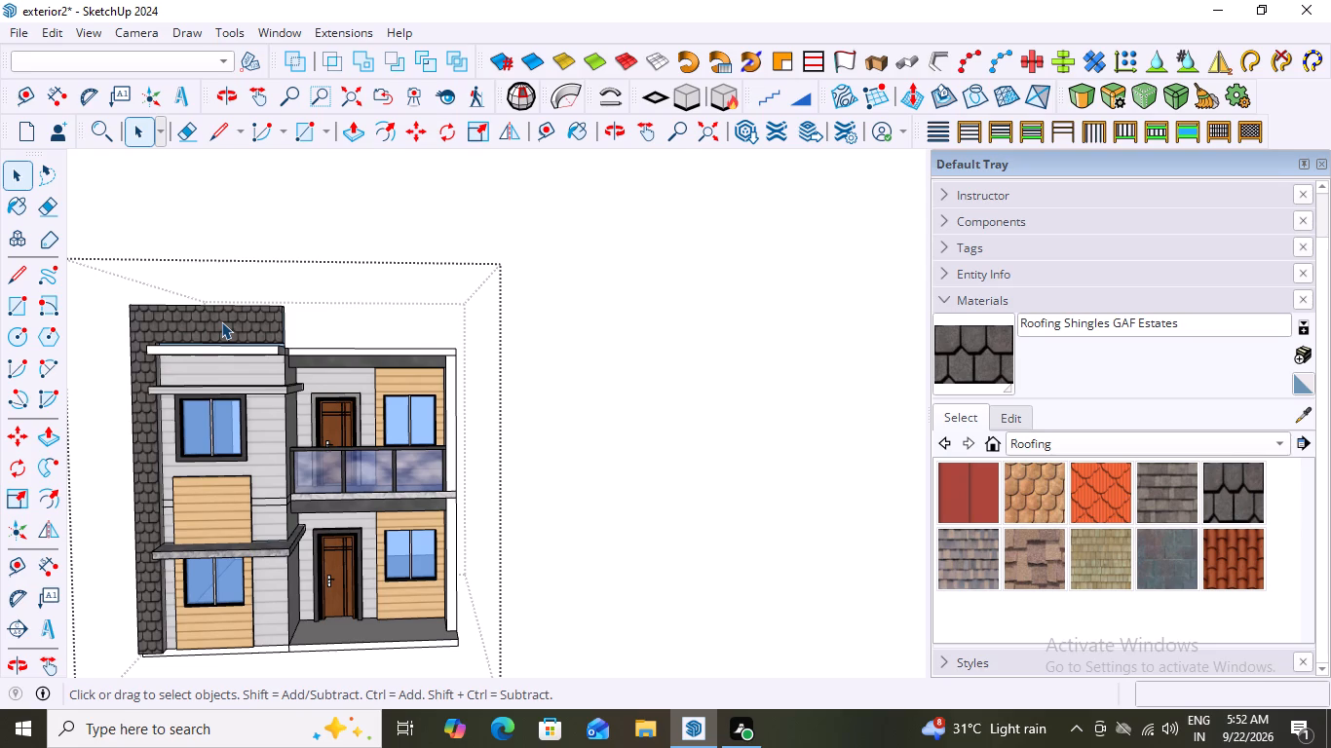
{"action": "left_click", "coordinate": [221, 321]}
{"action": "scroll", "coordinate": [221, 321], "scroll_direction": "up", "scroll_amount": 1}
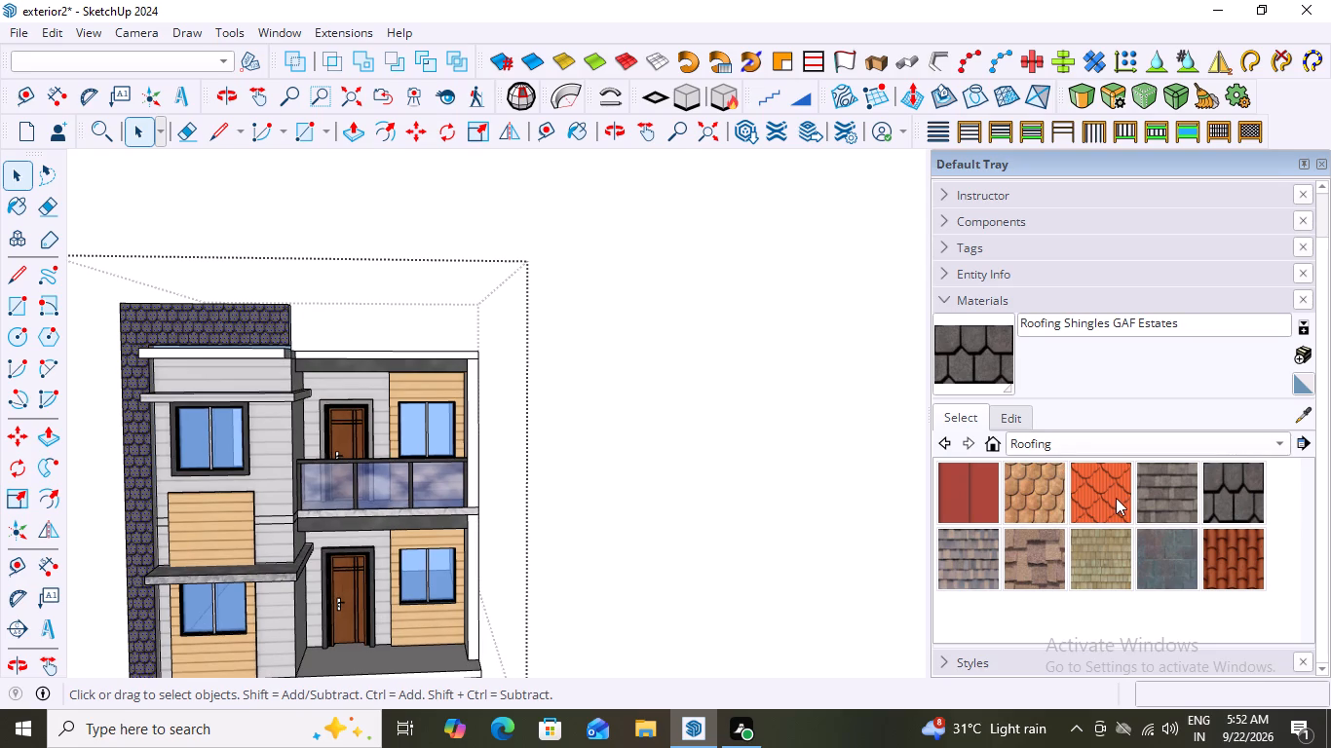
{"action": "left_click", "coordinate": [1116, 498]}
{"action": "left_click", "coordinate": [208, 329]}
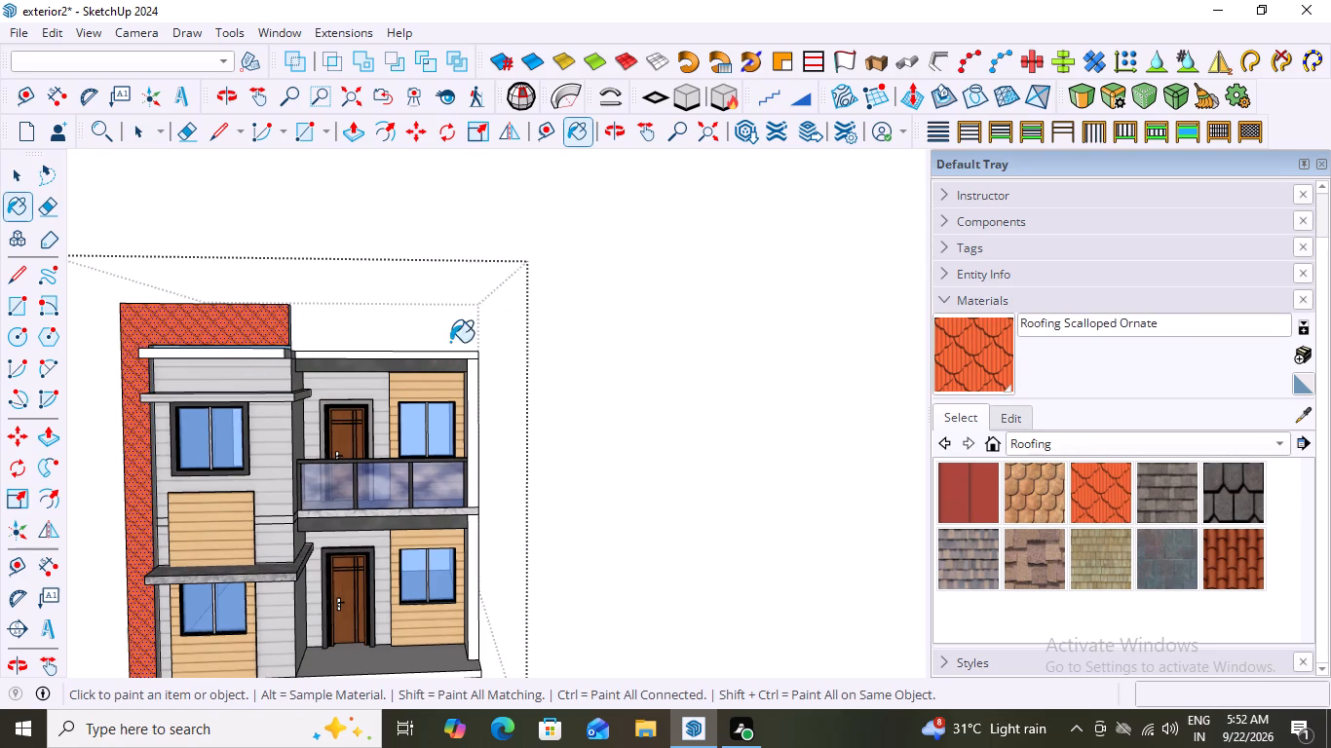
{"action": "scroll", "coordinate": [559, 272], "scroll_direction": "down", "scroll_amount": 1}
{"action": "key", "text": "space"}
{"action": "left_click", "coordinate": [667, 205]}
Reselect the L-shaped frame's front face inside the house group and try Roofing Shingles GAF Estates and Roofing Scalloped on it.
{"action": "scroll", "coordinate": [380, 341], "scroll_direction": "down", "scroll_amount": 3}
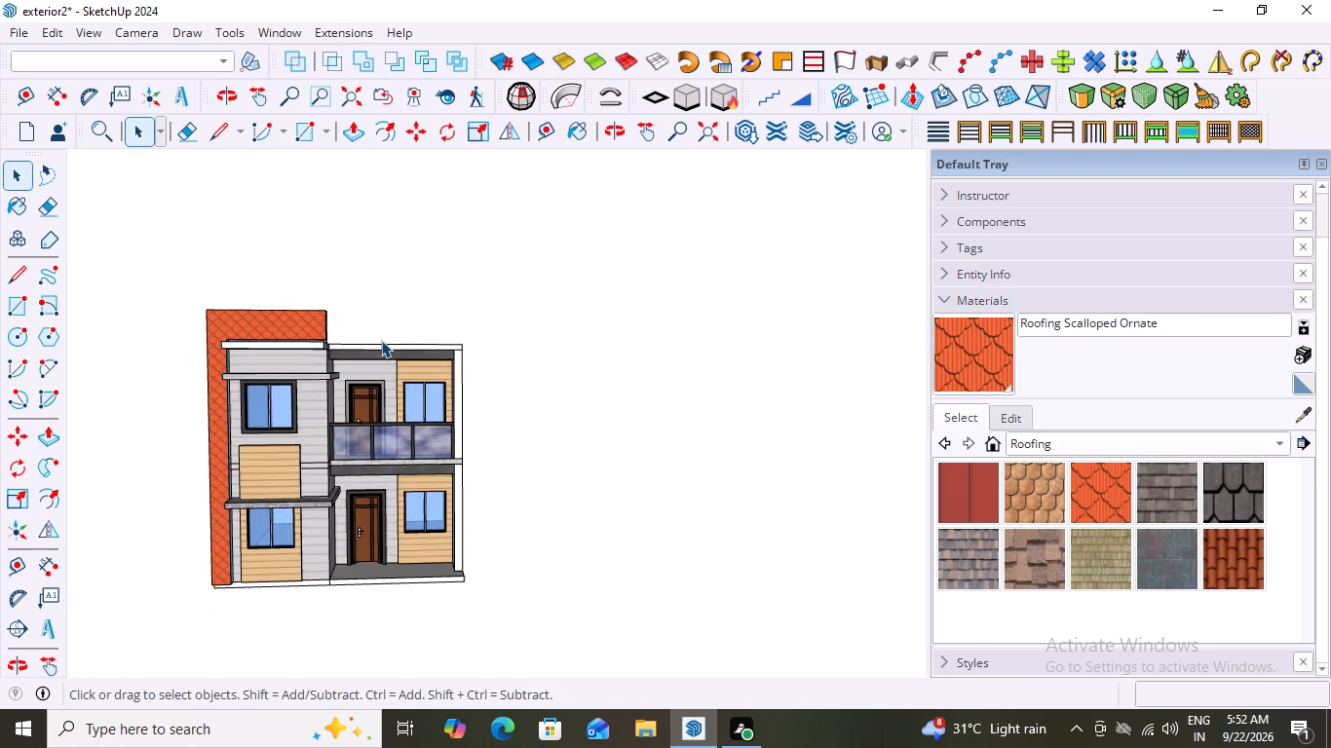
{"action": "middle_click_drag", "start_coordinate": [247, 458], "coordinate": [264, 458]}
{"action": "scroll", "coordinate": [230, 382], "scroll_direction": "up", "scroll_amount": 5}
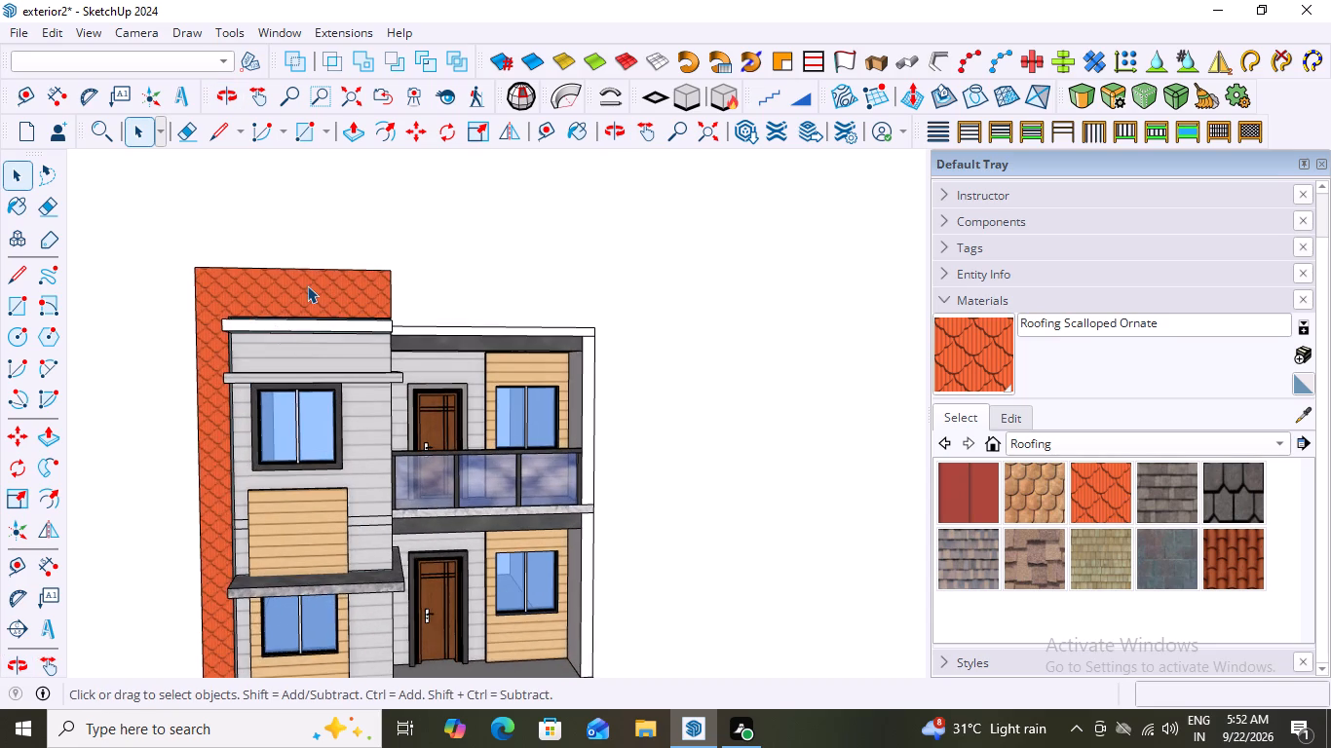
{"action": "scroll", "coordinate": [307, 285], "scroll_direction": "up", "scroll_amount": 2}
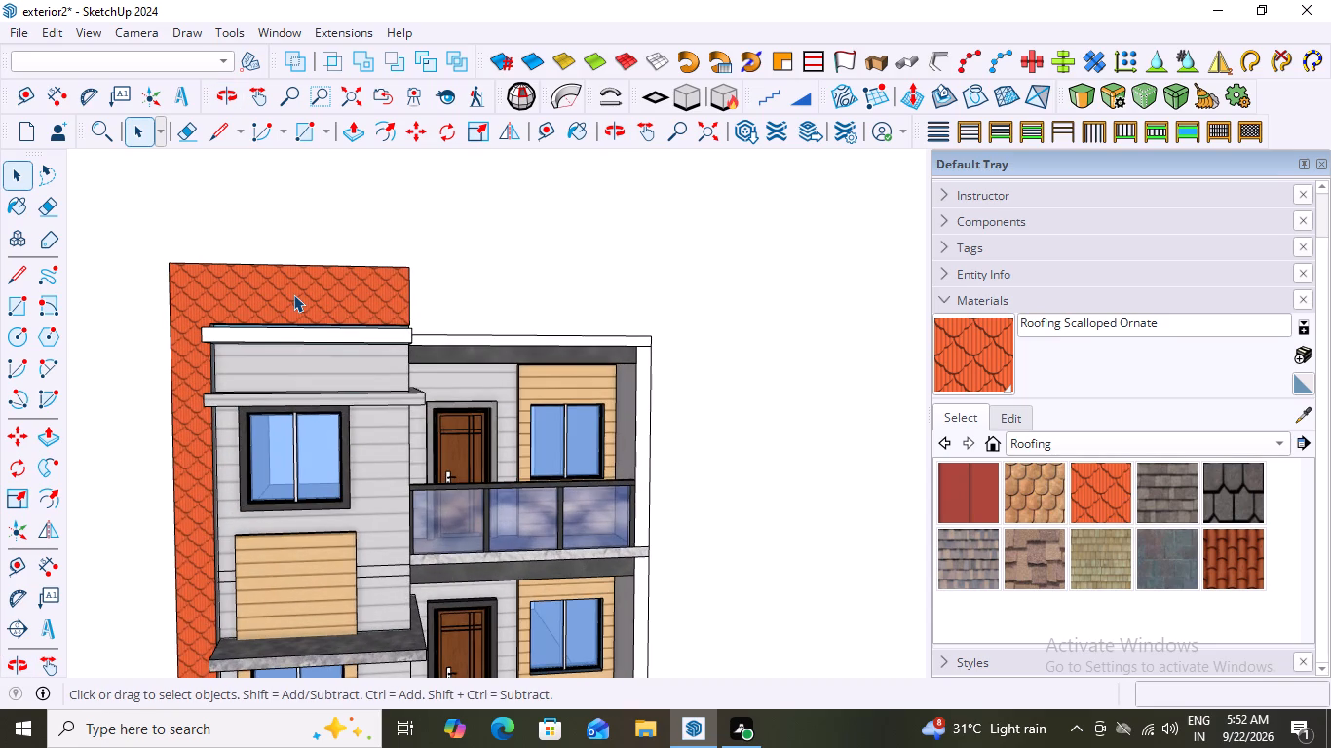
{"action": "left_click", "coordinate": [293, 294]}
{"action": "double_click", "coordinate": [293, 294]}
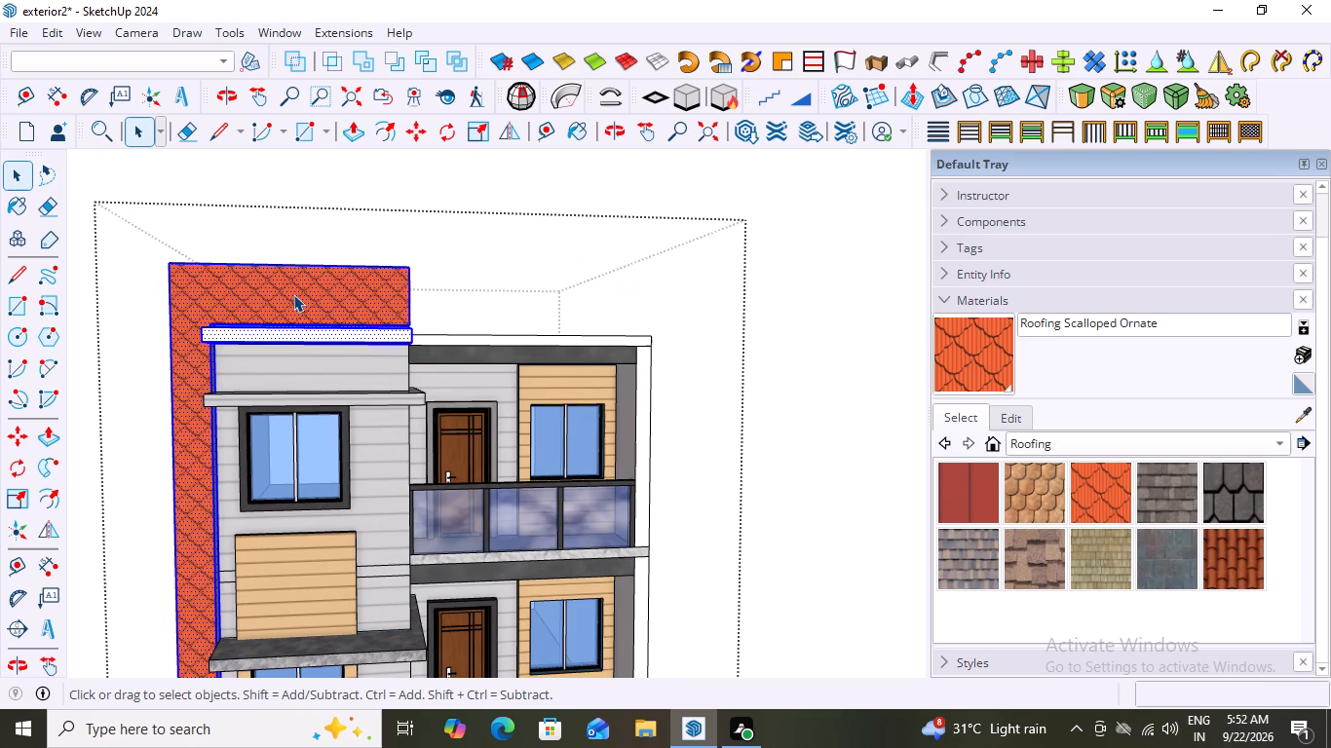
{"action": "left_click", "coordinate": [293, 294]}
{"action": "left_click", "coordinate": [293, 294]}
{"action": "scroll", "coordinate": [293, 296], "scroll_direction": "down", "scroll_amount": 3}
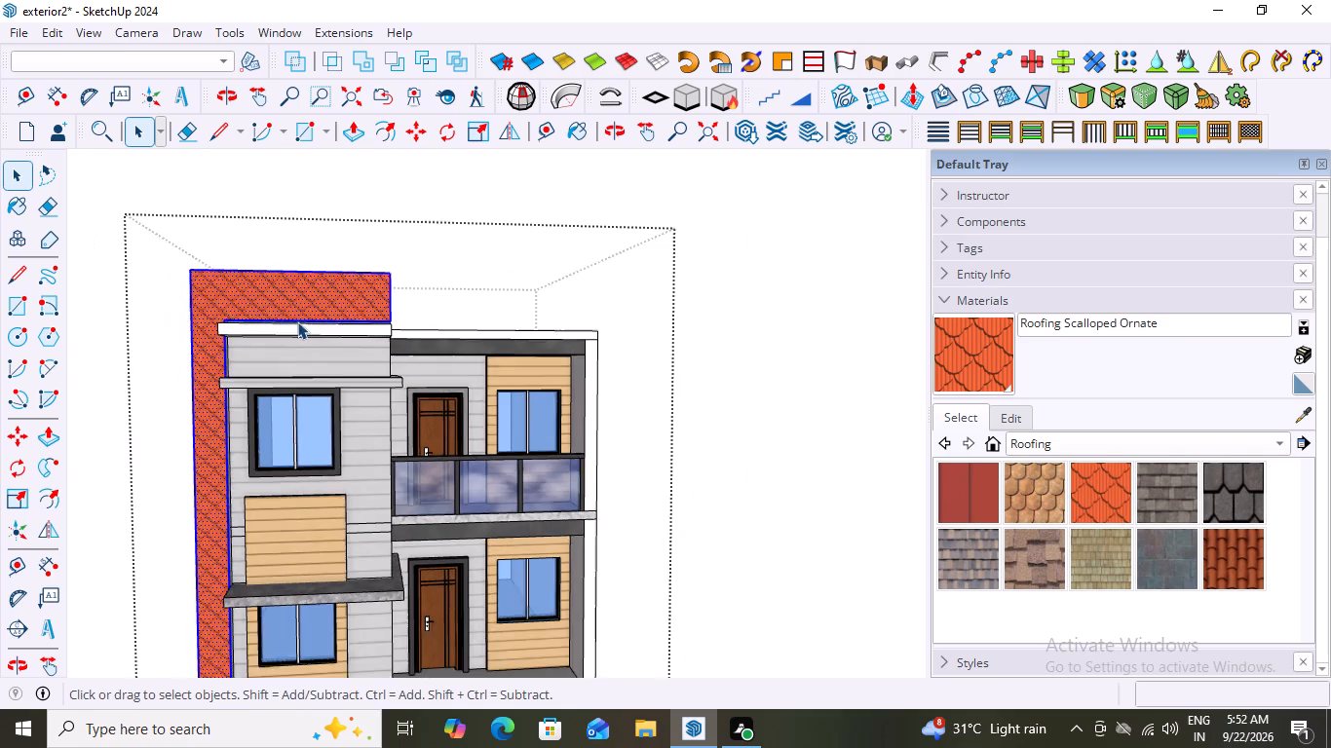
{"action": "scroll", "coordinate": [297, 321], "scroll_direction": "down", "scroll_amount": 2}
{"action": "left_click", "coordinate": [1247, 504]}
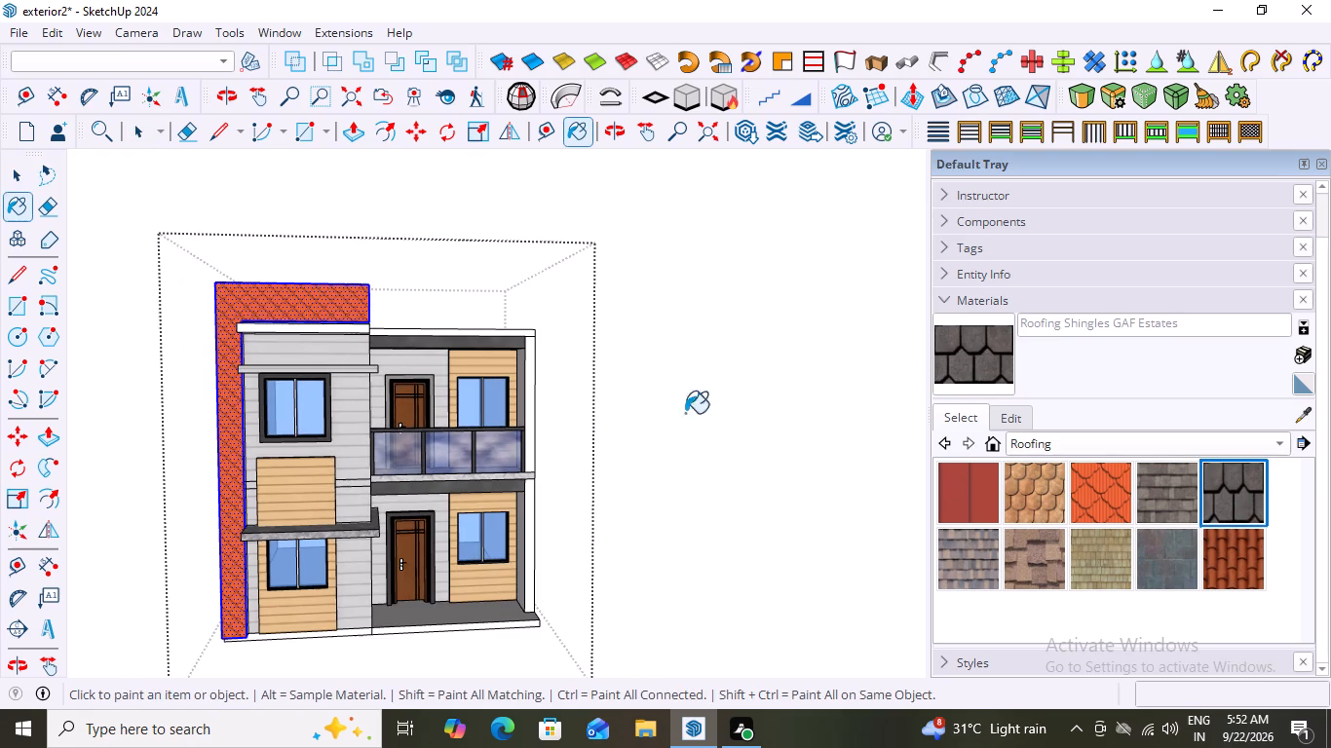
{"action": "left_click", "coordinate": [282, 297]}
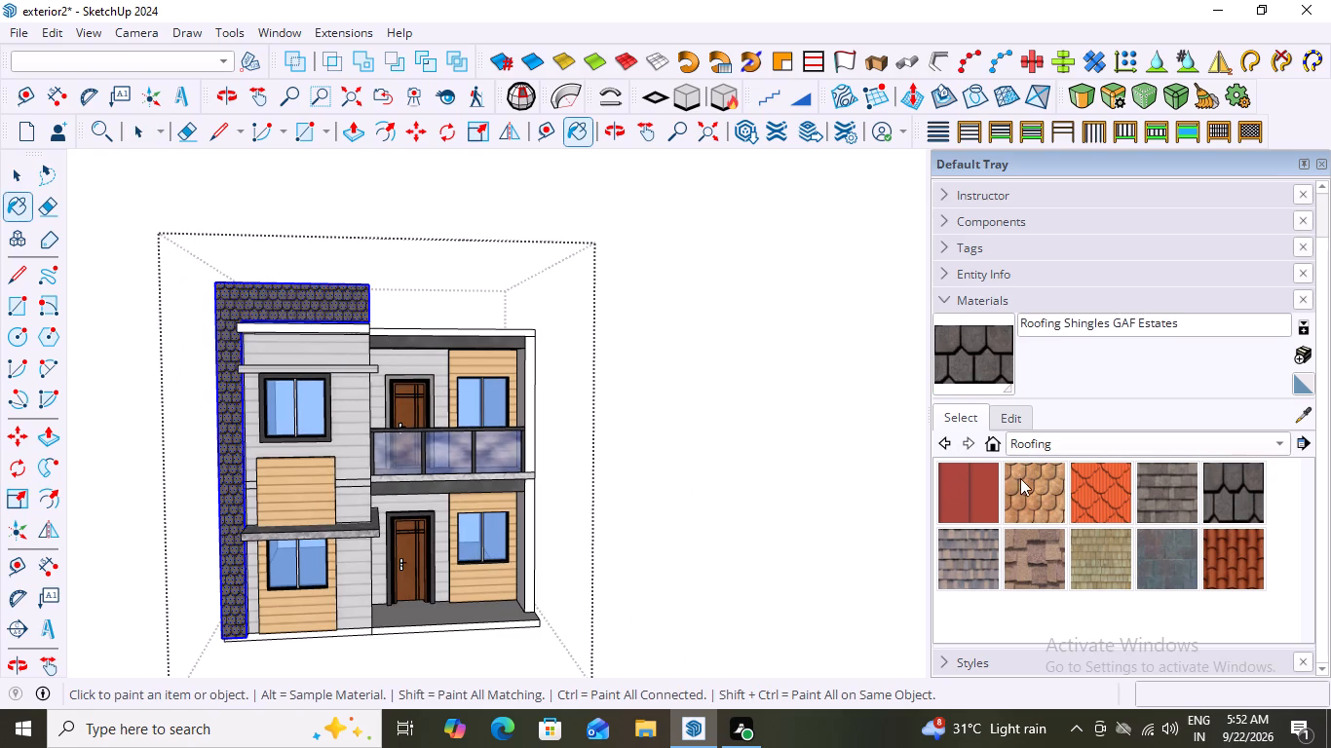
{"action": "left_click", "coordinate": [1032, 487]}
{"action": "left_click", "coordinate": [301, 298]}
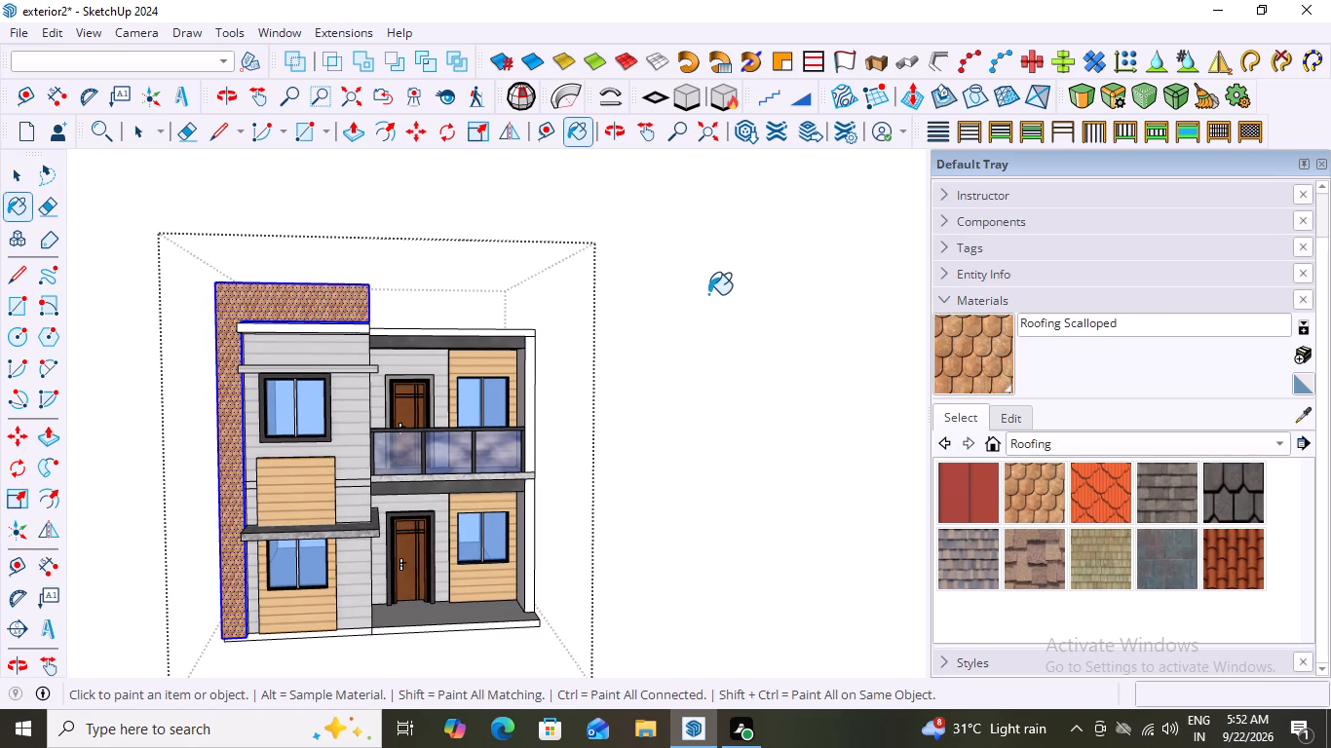
Paint the L-shaped frame's front face with Roofing Shingles Asphalt.
{"action": "left_click", "coordinate": [1165, 501]}
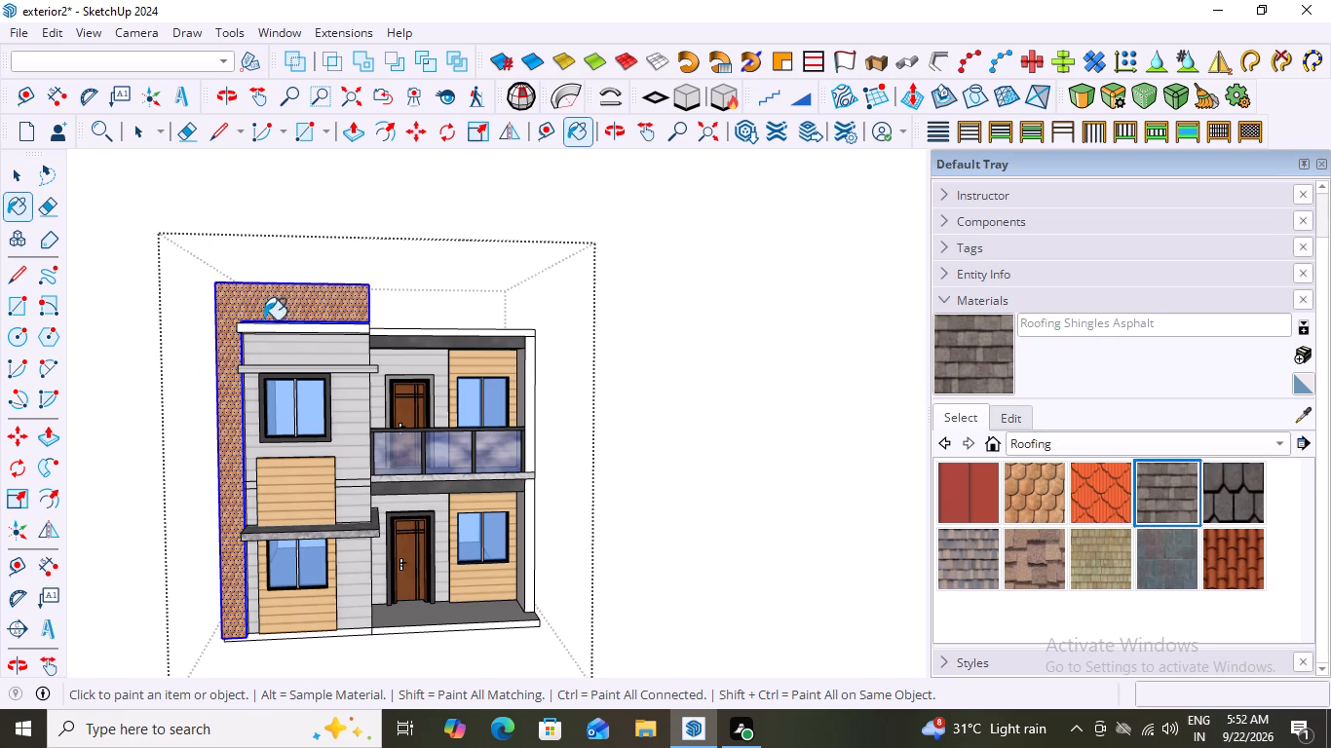
{"action": "left_click", "coordinate": [290, 310]}
{"action": "scroll", "coordinate": [235, 508], "scroll_direction": "up", "scroll_amount": 2}
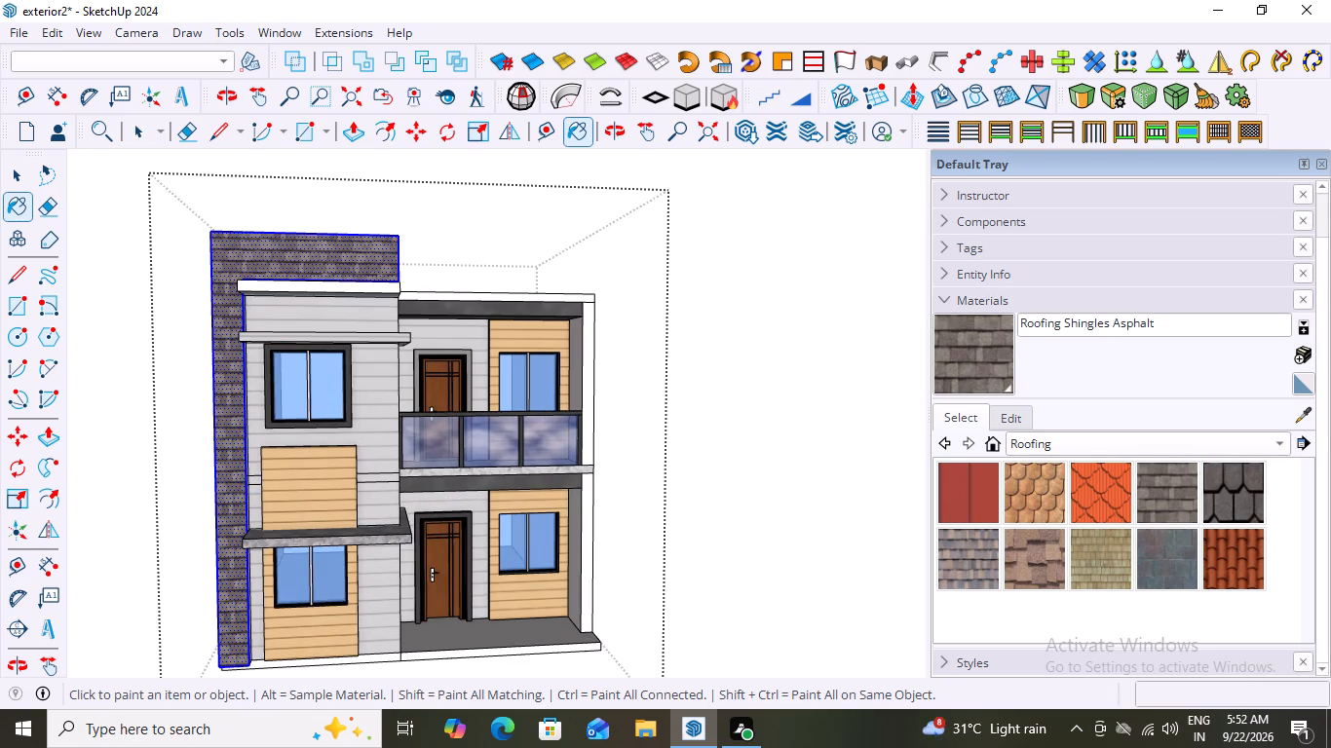
Exit the house group and examine the asphalt-shingled L-shaped frame against the rest of the facade from several angles and distances.
{"action": "scroll", "coordinate": [415, 266], "scroll_direction": "down", "scroll_amount": 2}
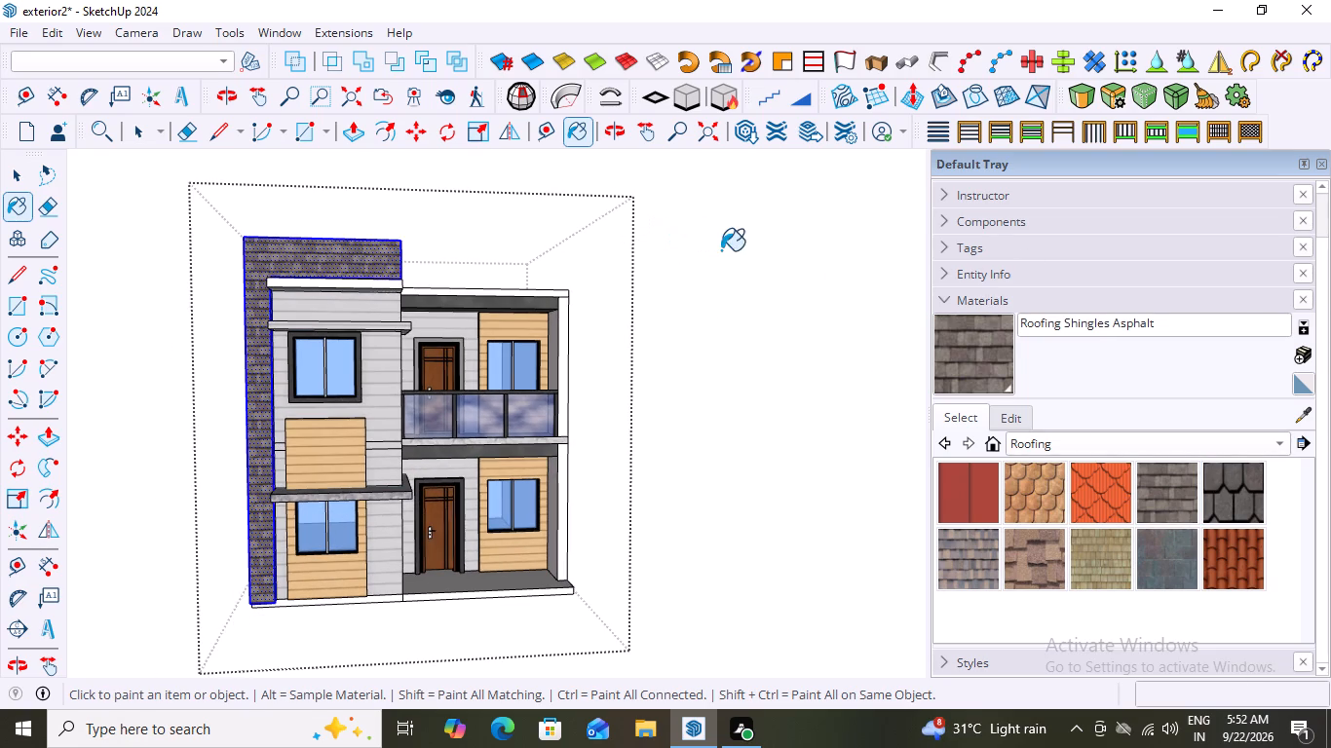
{"action": "key", "text": "space"}
{"action": "left_click", "coordinate": [749, 231]}
{"action": "middle_click_drag", "start_coordinate": [606, 278], "coordinate": [511, 294]}
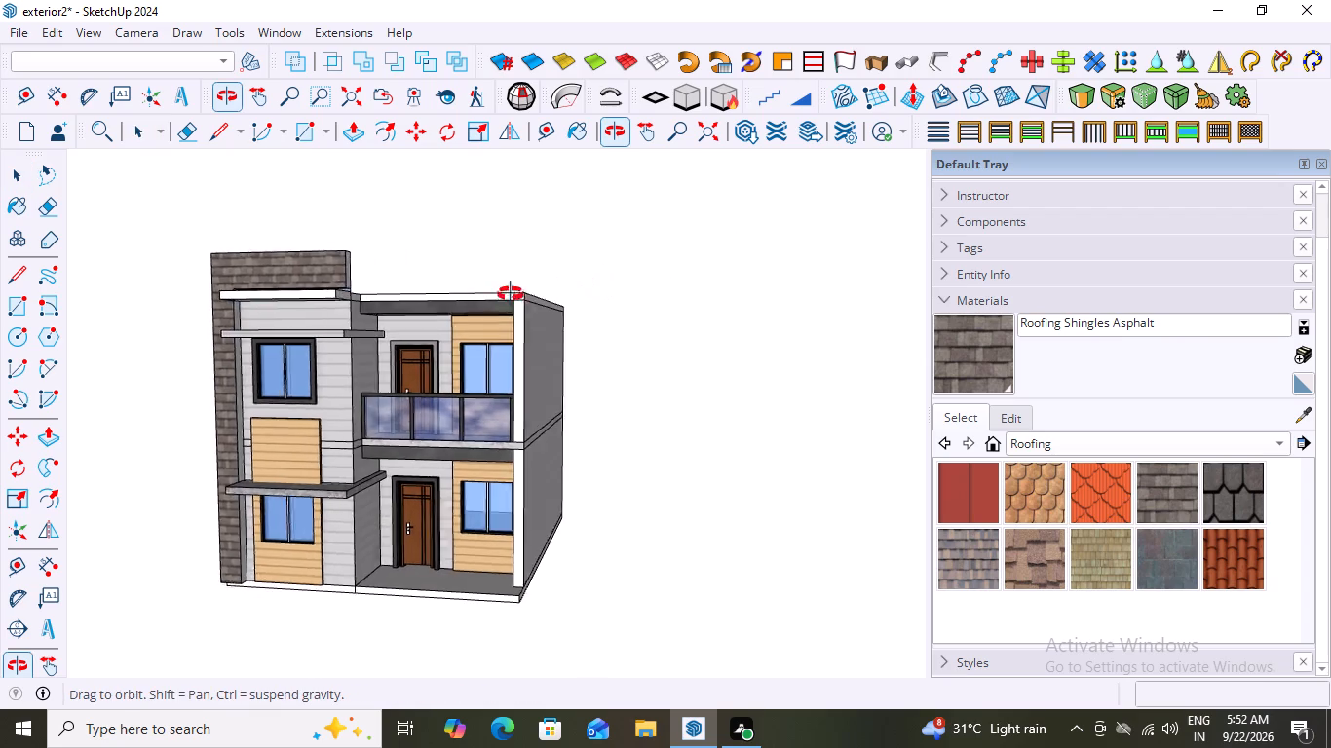
{"action": "middle_click_drag", "start_coordinate": [511, 294], "coordinate": [574, 294]}
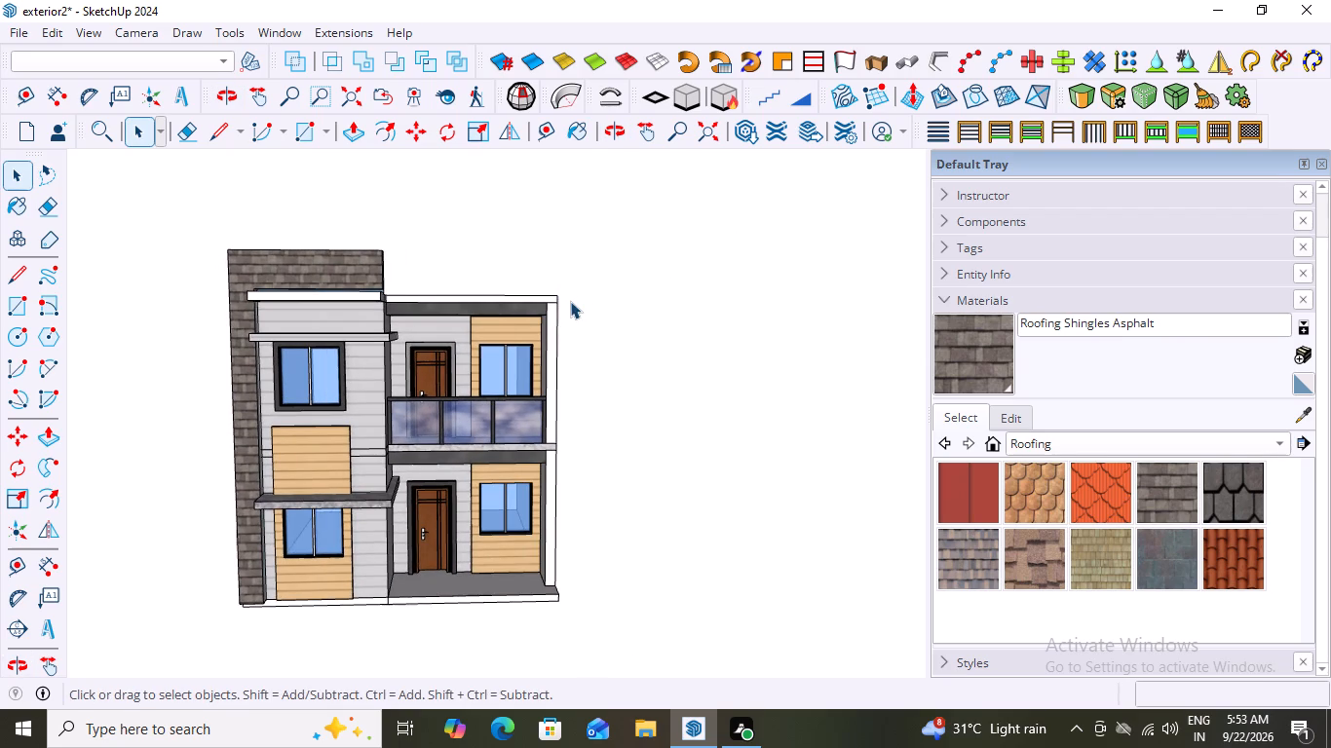
{"action": "middle_click_drag", "start_coordinate": [331, 521], "coordinate": [309, 370]}
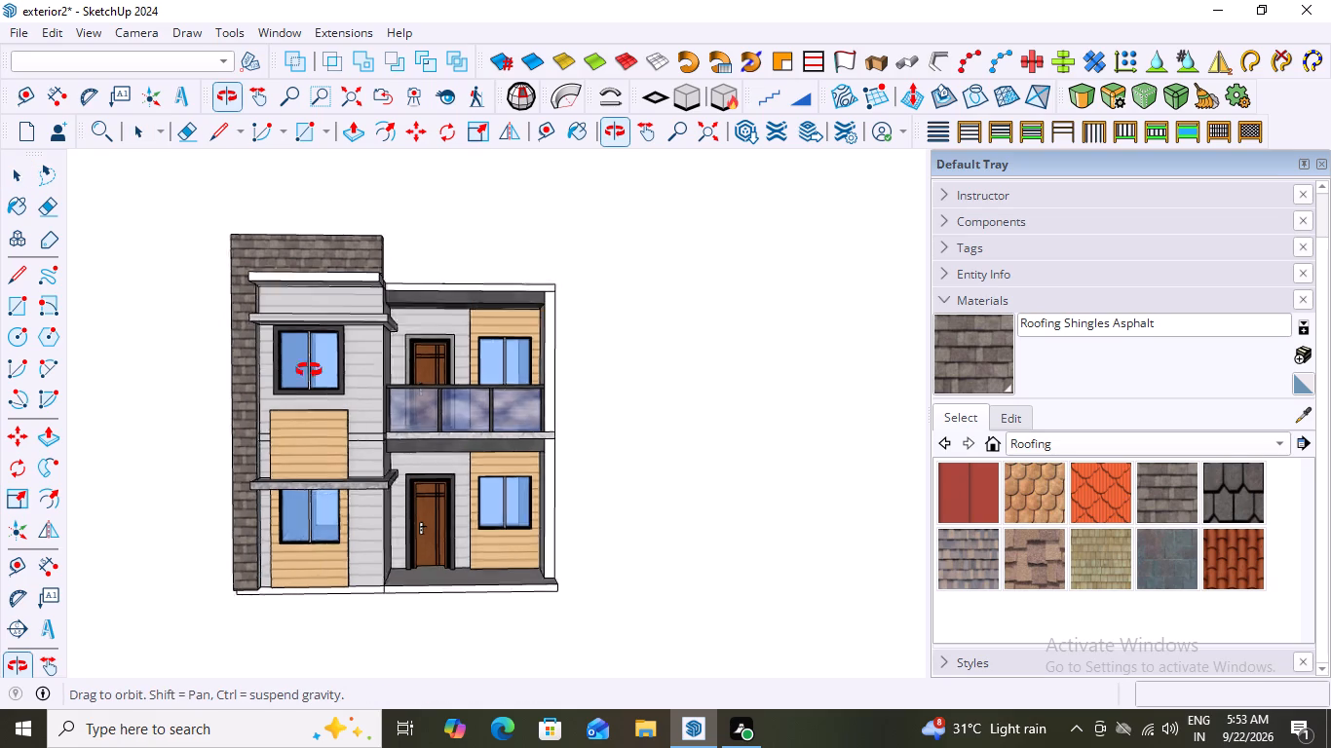
{"action": "middle_click_drag", "start_coordinate": [309, 370], "coordinate": [289, 415]}
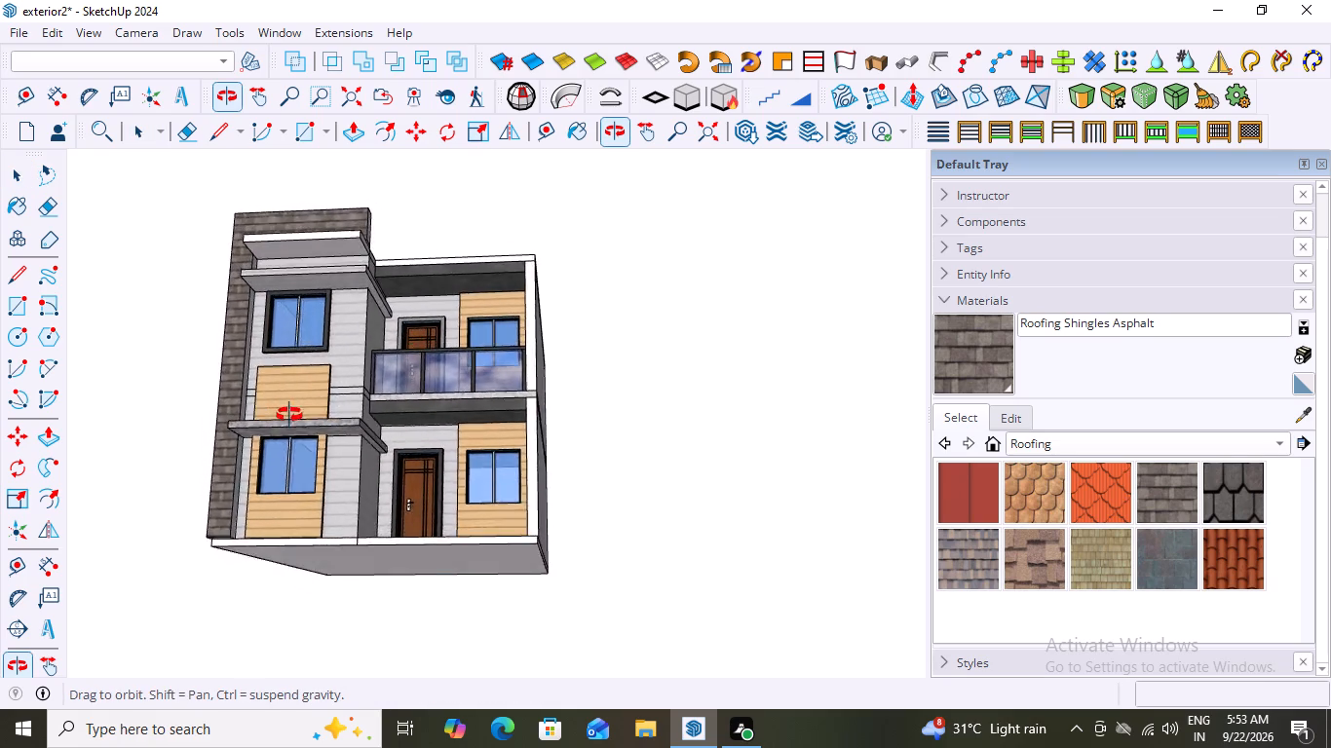
{"action": "middle_click_drag", "start_coordinate": [289, 415], "coordinate": [347, 540]}
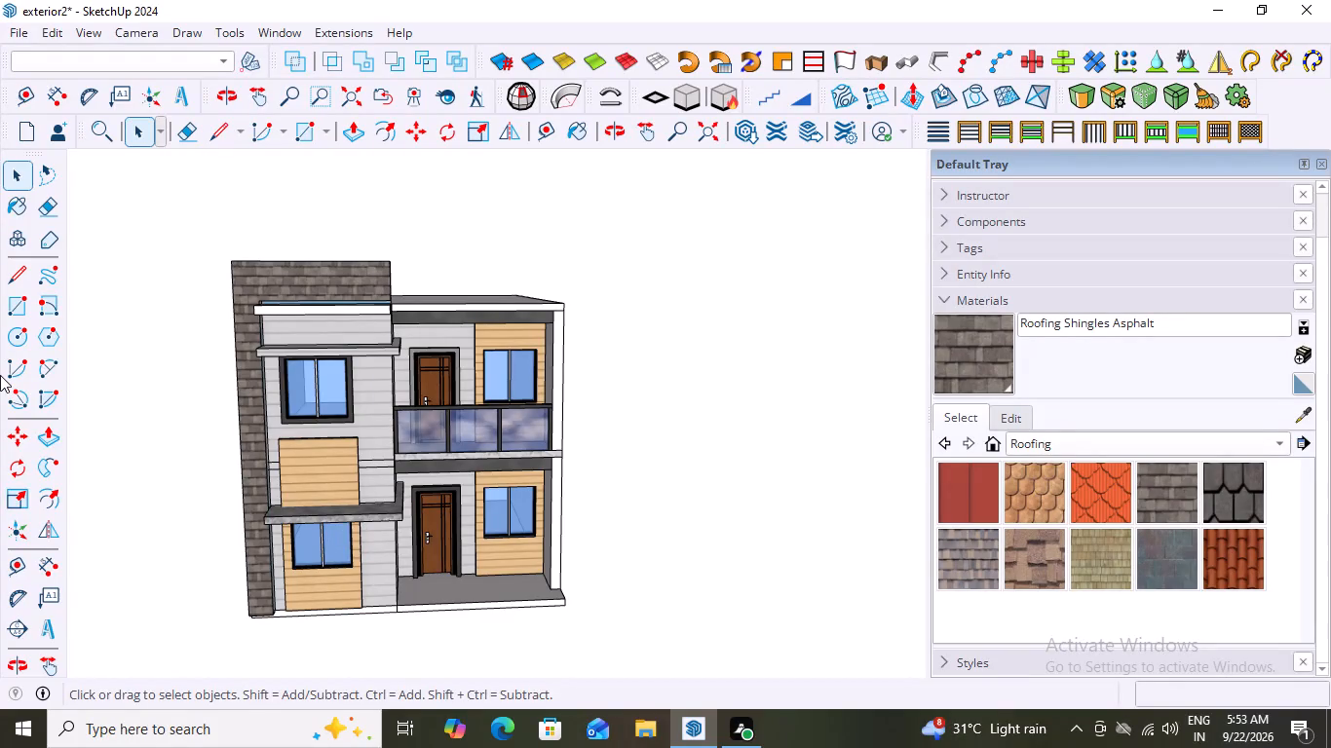
{"action": "middle_click_drag", "start_coordinate": [261, 346], "coordinate": [154, 303]}
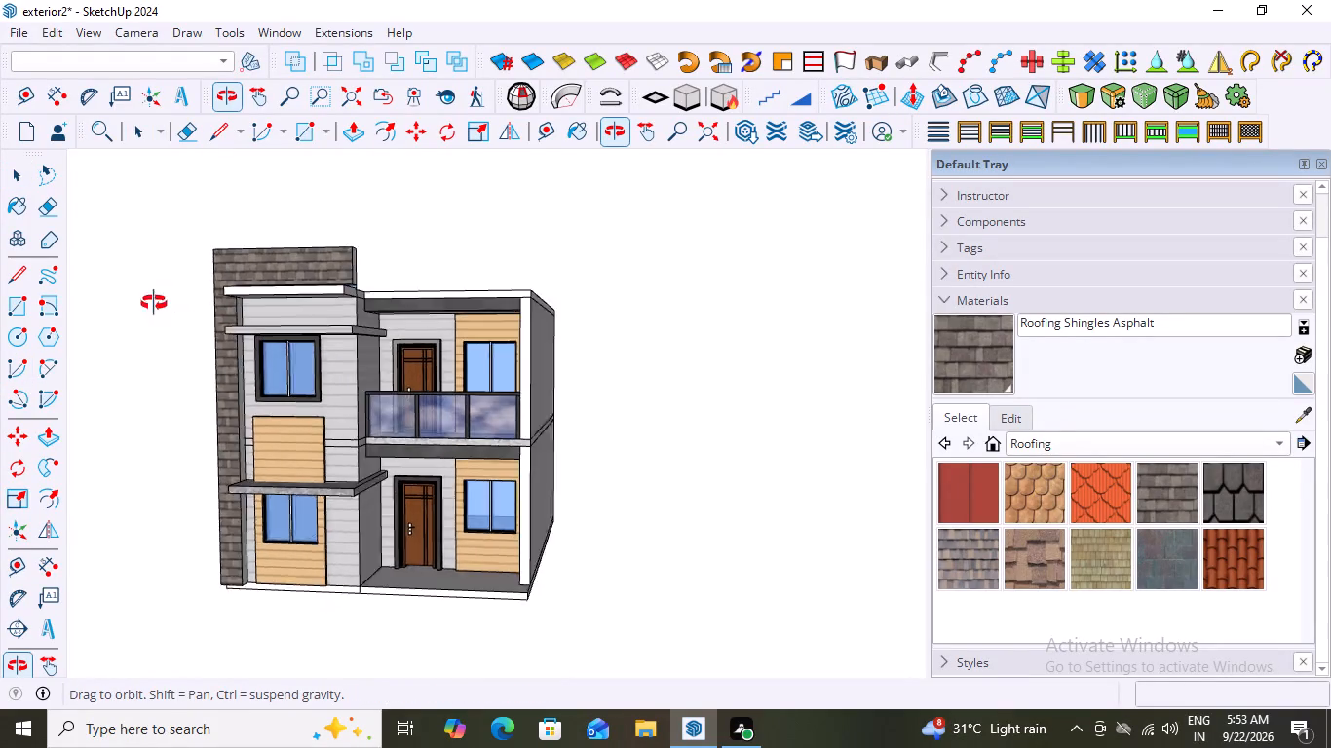
{"action": "middle_click_drag", "start_coordinate": [154, 303], "coordinate": [243, 314]}
{"action": "scroll", "coordinate": [268, 312], "scroll_direction": "down", "scroll_amount": 3}
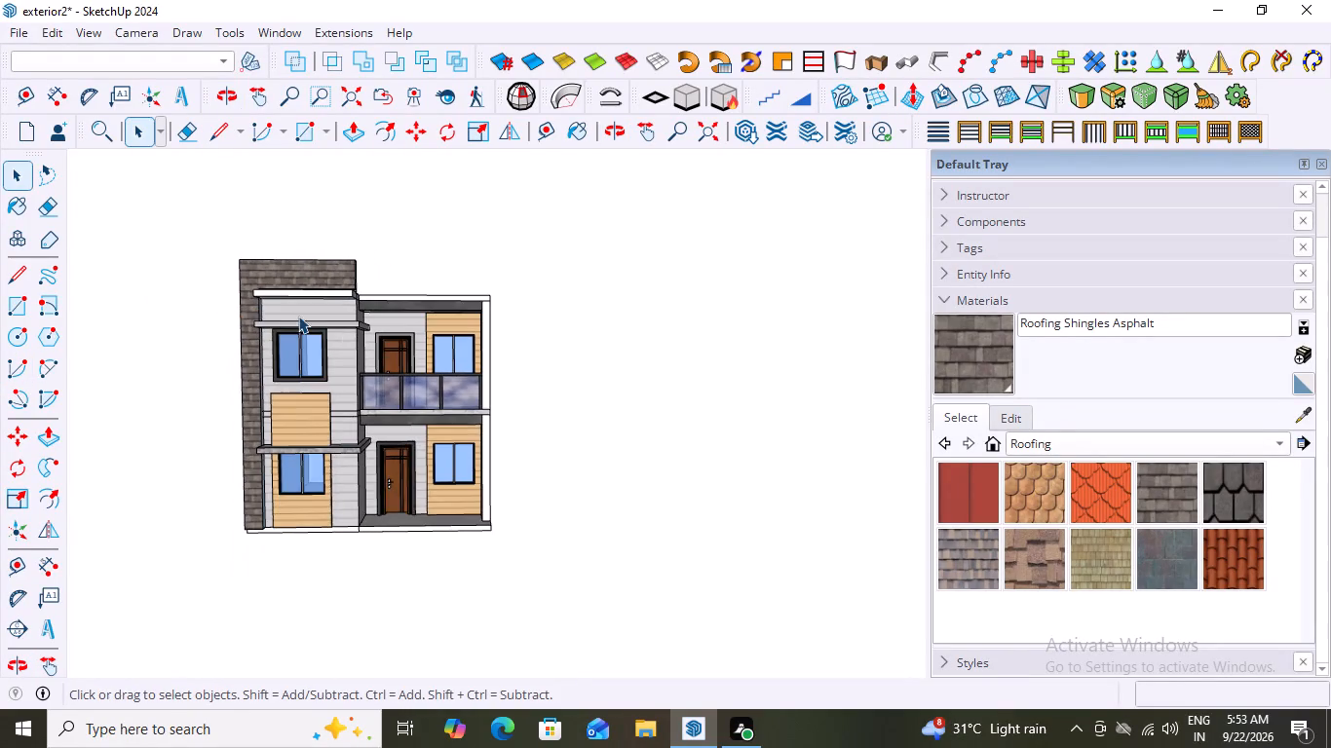
{"action": "middle_click_drag", "start_coordinate": [313, 318], "coordinate": [352, 341]}
{"action": "scroll", "coordinate": [301, 269], "scroll_direction": "up", "scroll_amount": 12}
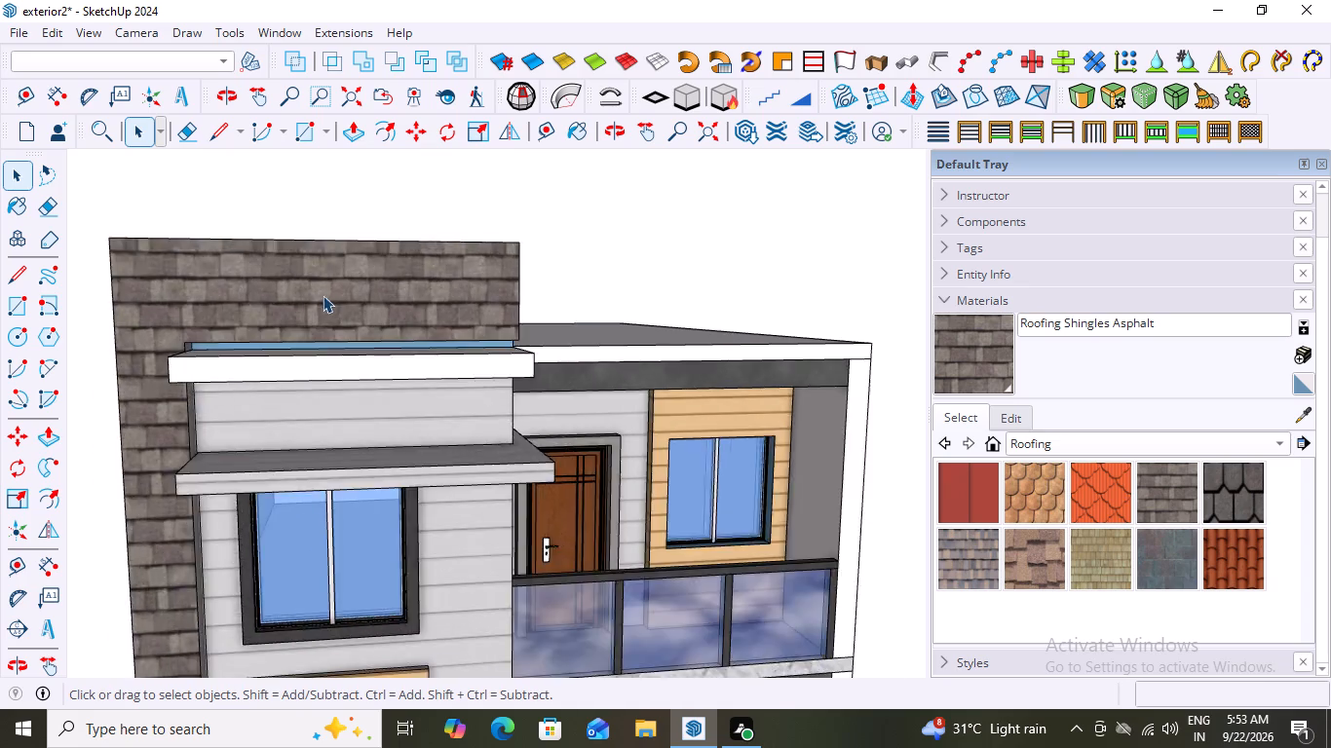
{"action": "scroll", "coordinate": [323, 295], "scroll_direction": "up", "scroll_amount": 7}
{"action": "scroll", "coordinate": [323, 292], "scroll_direction": "down", "scroll_amount": 18}
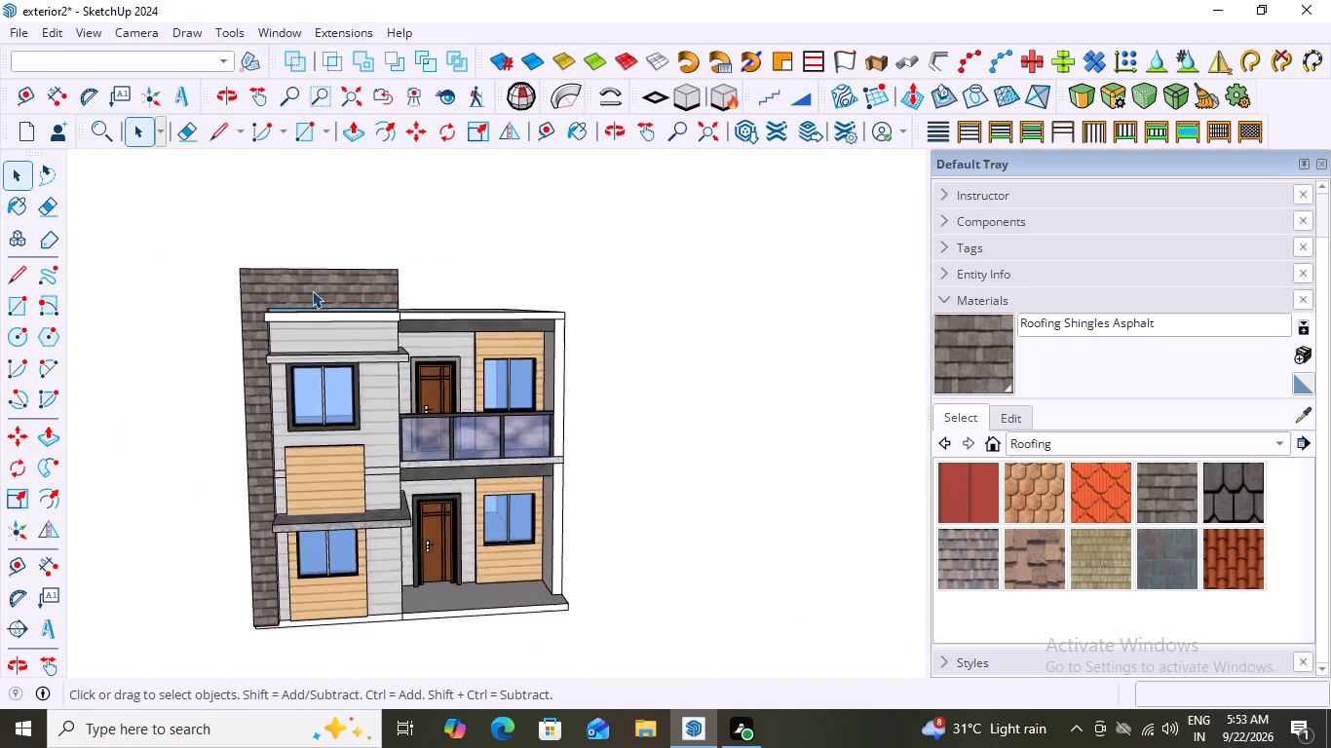
{"action": "scroll", "coordinate": [312, 290], "scroll_direction": "down", "scroll_amount": 7}
{"action": "middle_click_drag", "start_coordinate": [233, 301], "coordinate": [209, 281]}
{"action": "scroll", "coordinate": [320, 282], "scroll_direction": "up", "scroll_amount": 7}
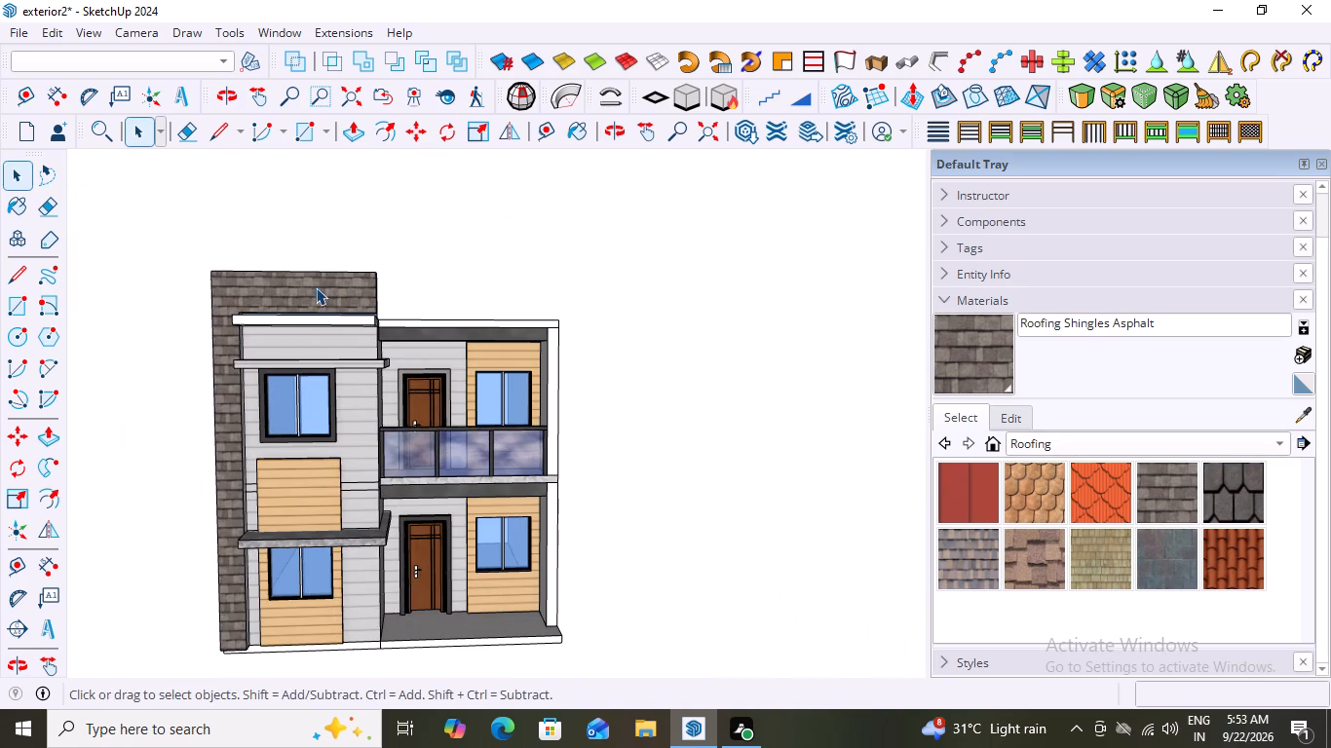
{"action": "scroll", "coordinate": [309, 316], "scroll_direction": "up", "scroll_amount": 1}
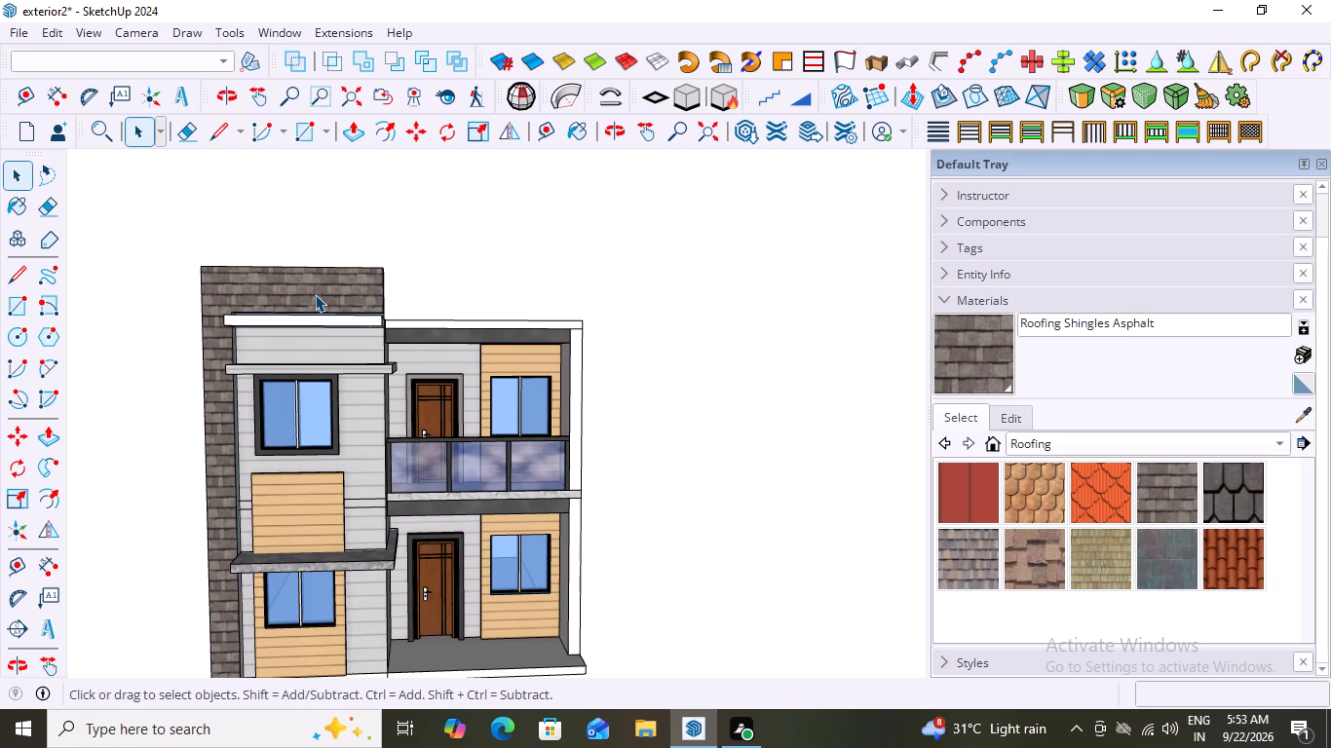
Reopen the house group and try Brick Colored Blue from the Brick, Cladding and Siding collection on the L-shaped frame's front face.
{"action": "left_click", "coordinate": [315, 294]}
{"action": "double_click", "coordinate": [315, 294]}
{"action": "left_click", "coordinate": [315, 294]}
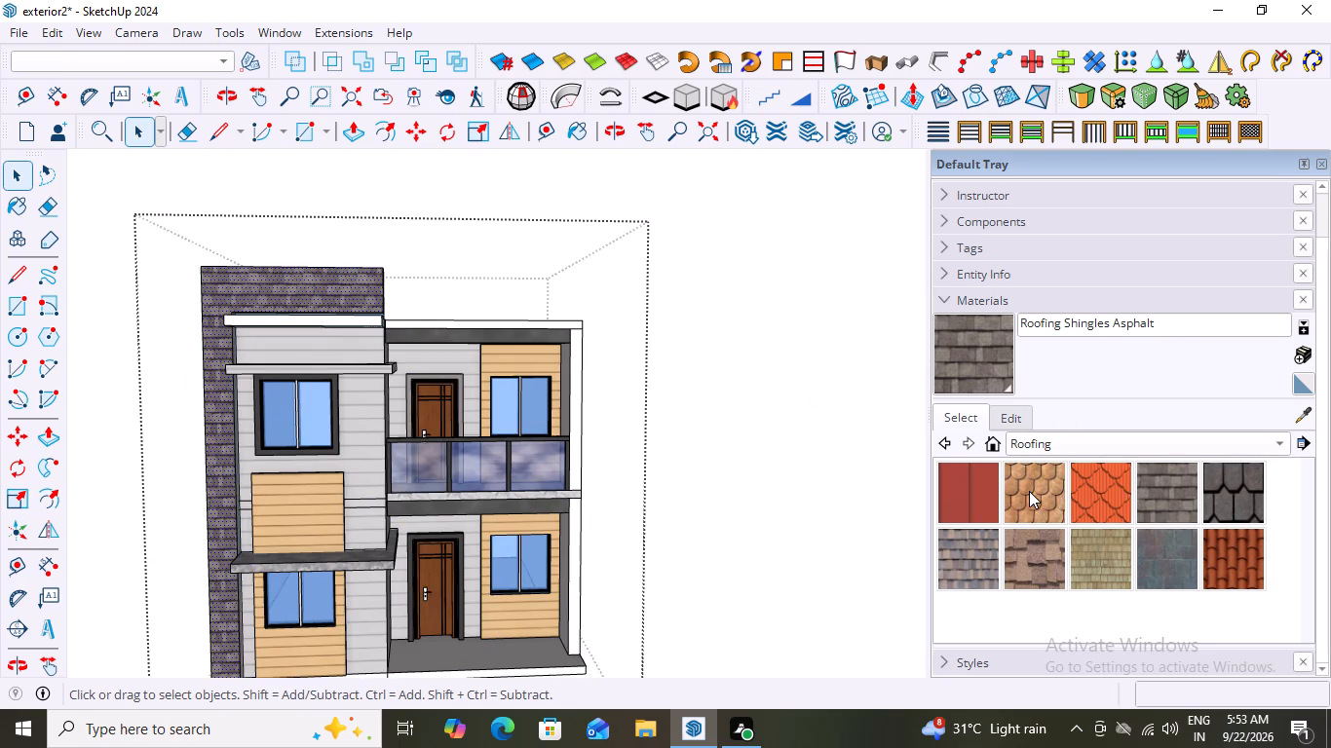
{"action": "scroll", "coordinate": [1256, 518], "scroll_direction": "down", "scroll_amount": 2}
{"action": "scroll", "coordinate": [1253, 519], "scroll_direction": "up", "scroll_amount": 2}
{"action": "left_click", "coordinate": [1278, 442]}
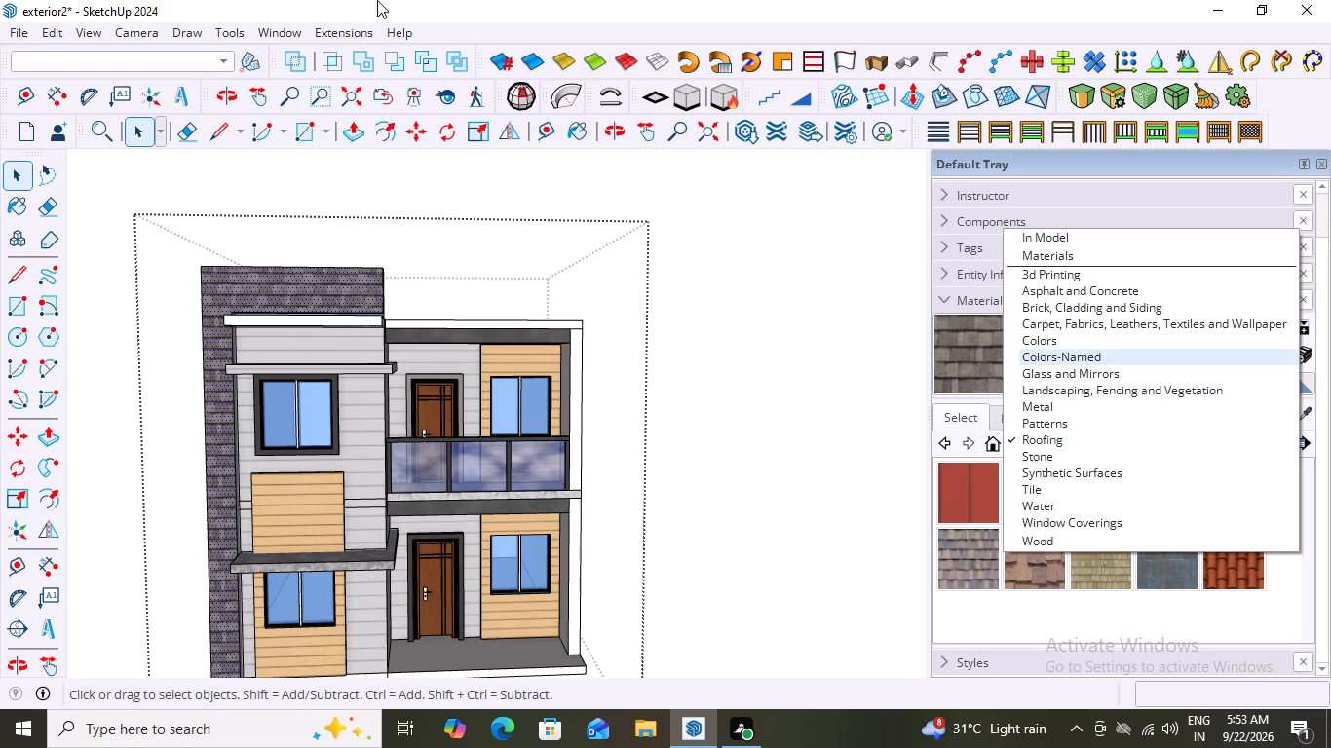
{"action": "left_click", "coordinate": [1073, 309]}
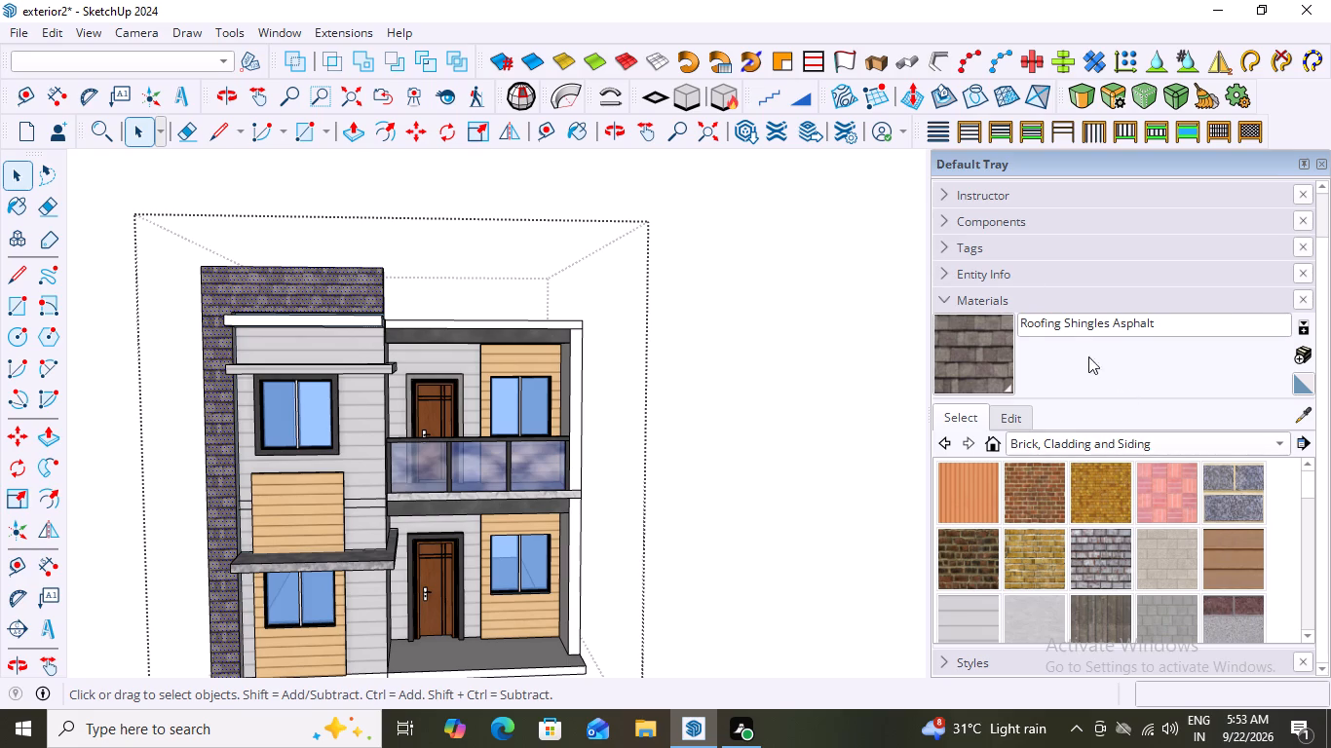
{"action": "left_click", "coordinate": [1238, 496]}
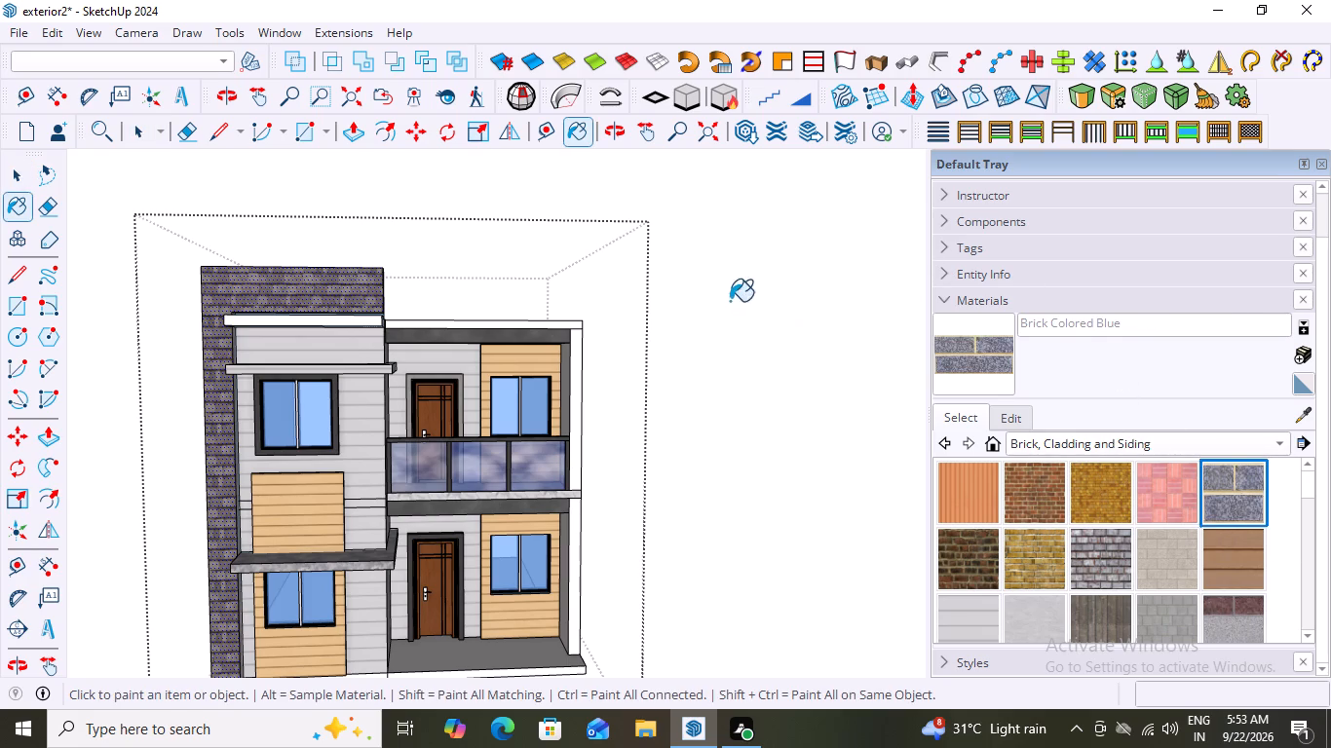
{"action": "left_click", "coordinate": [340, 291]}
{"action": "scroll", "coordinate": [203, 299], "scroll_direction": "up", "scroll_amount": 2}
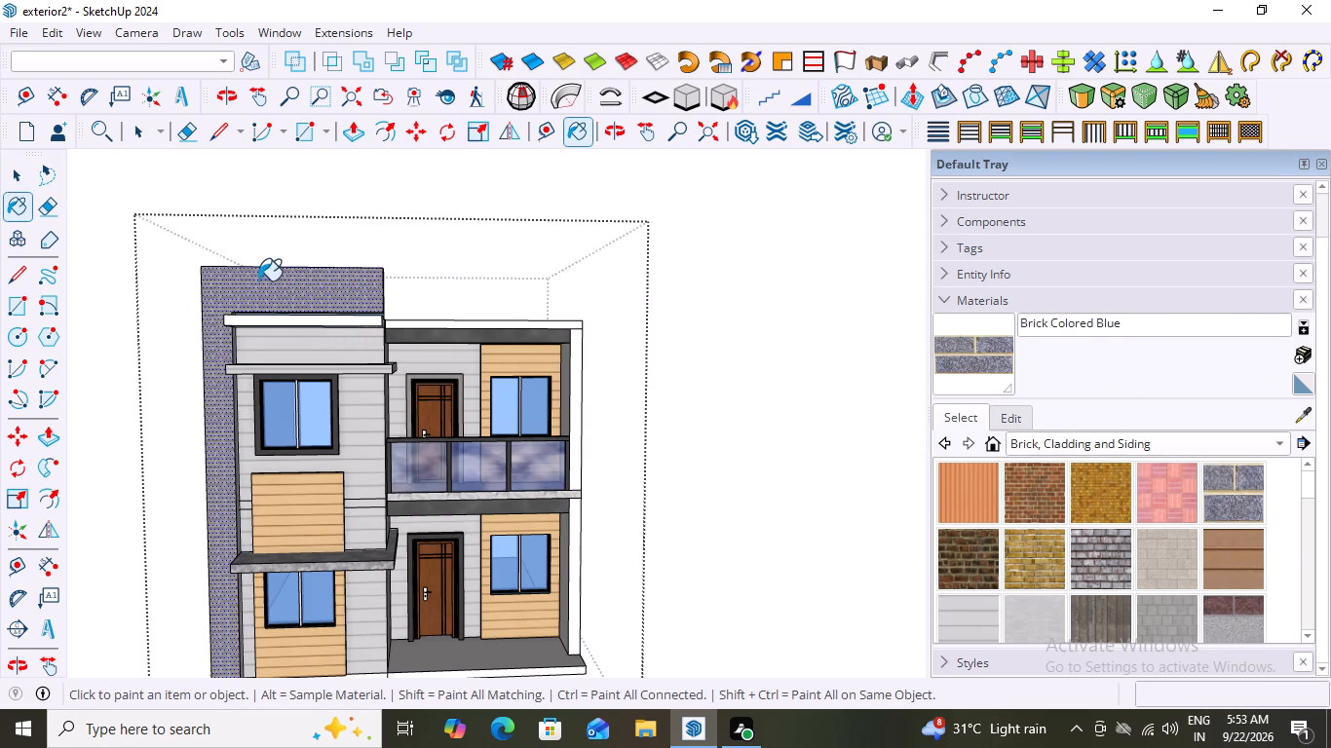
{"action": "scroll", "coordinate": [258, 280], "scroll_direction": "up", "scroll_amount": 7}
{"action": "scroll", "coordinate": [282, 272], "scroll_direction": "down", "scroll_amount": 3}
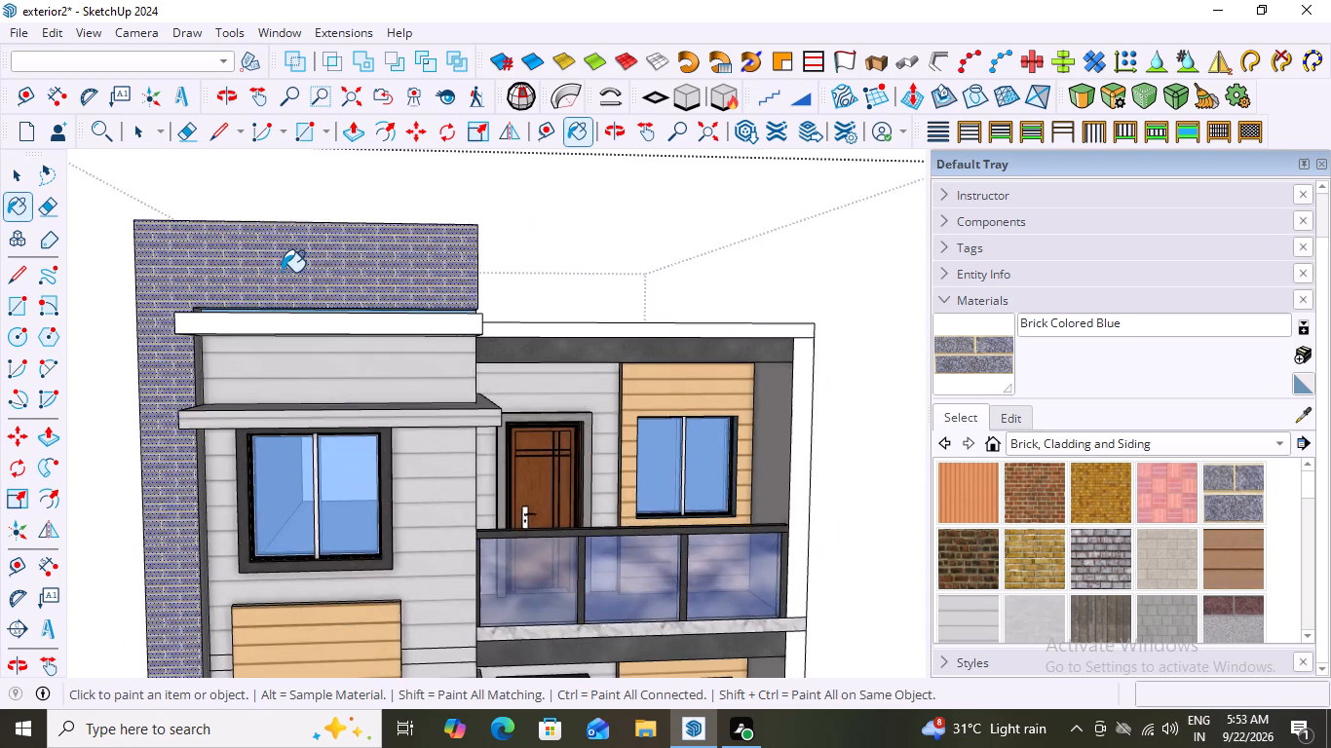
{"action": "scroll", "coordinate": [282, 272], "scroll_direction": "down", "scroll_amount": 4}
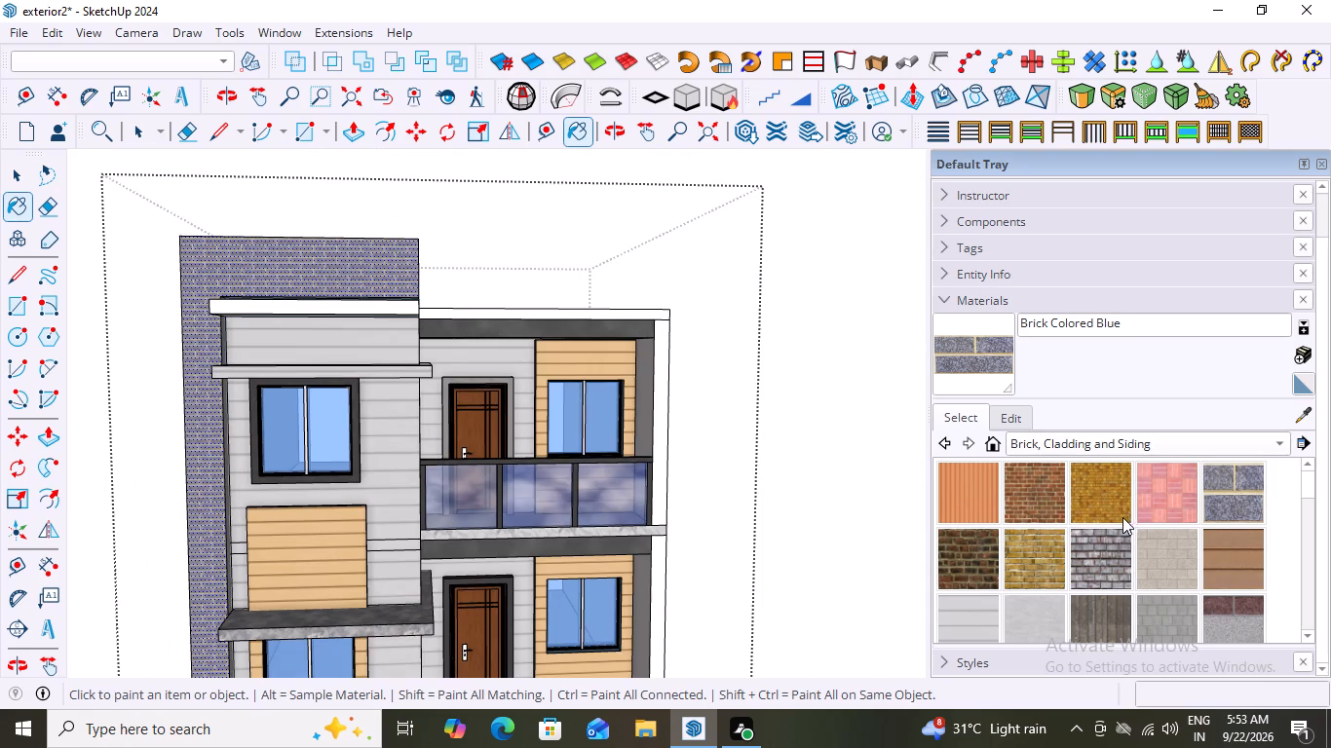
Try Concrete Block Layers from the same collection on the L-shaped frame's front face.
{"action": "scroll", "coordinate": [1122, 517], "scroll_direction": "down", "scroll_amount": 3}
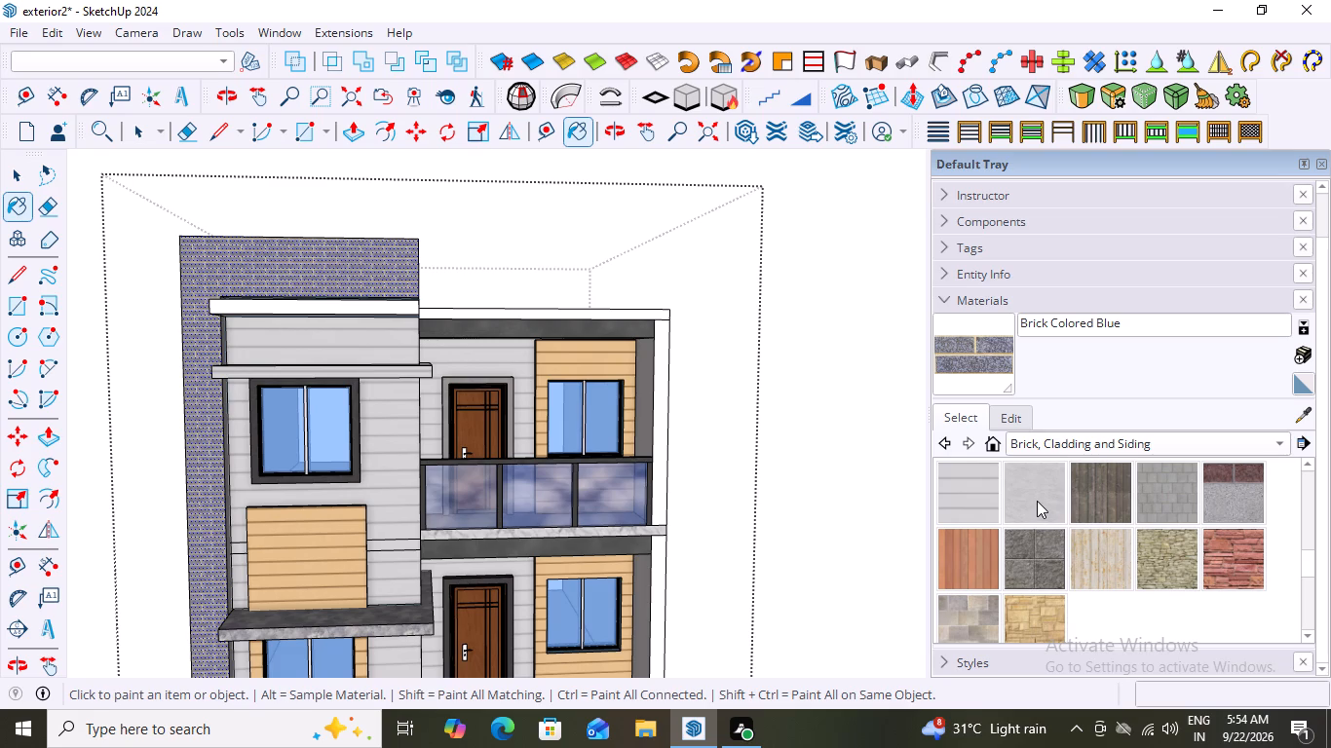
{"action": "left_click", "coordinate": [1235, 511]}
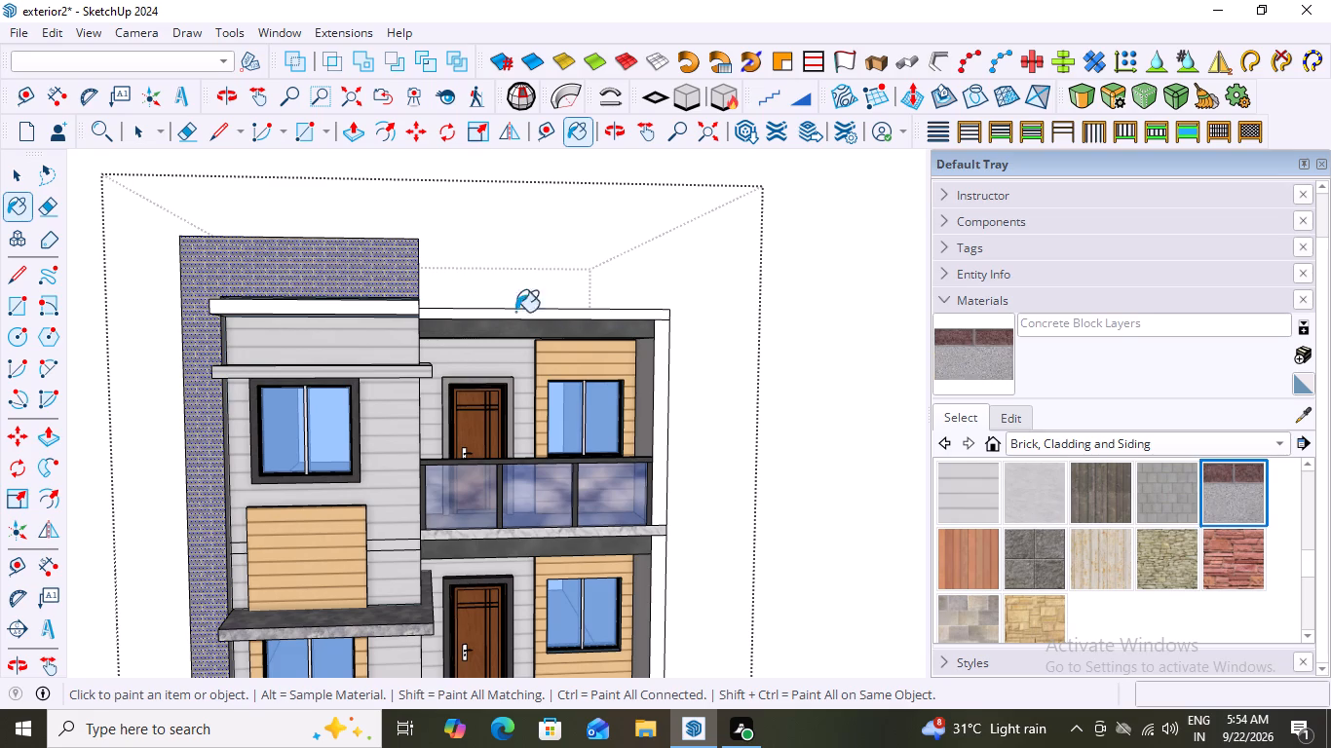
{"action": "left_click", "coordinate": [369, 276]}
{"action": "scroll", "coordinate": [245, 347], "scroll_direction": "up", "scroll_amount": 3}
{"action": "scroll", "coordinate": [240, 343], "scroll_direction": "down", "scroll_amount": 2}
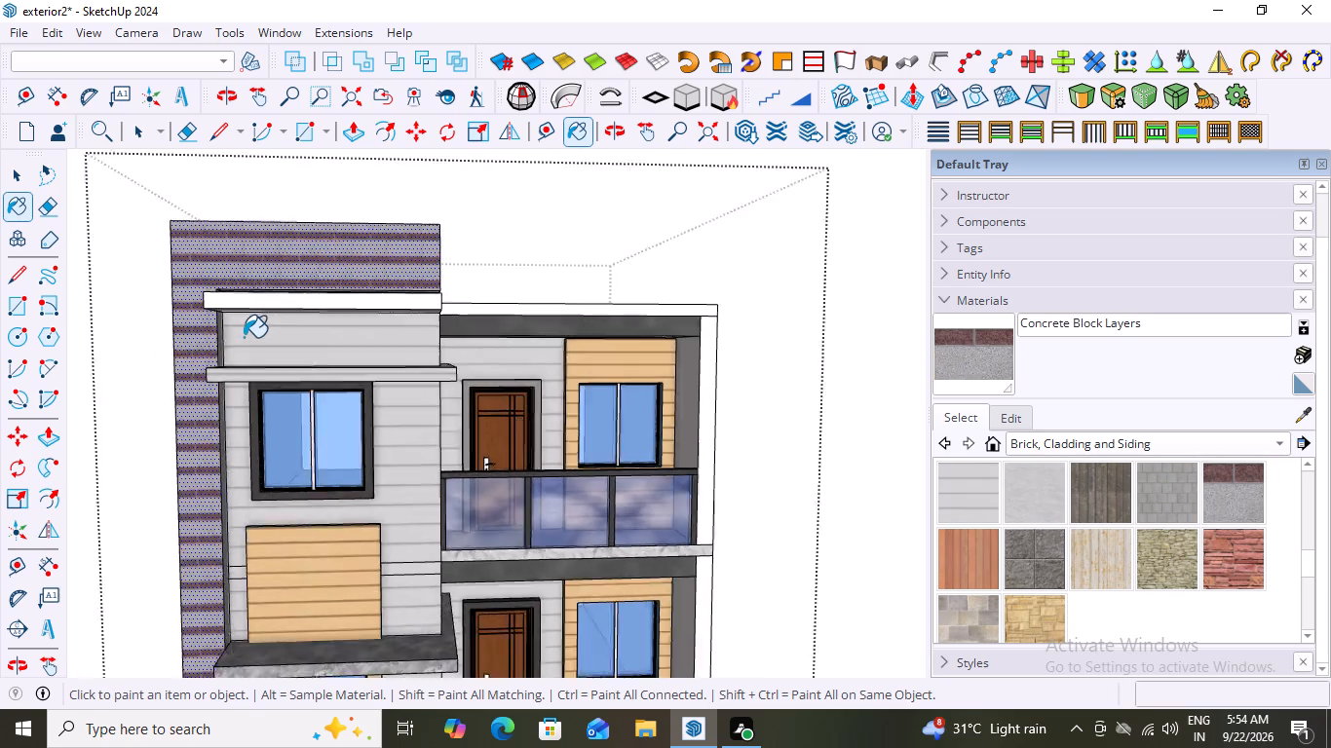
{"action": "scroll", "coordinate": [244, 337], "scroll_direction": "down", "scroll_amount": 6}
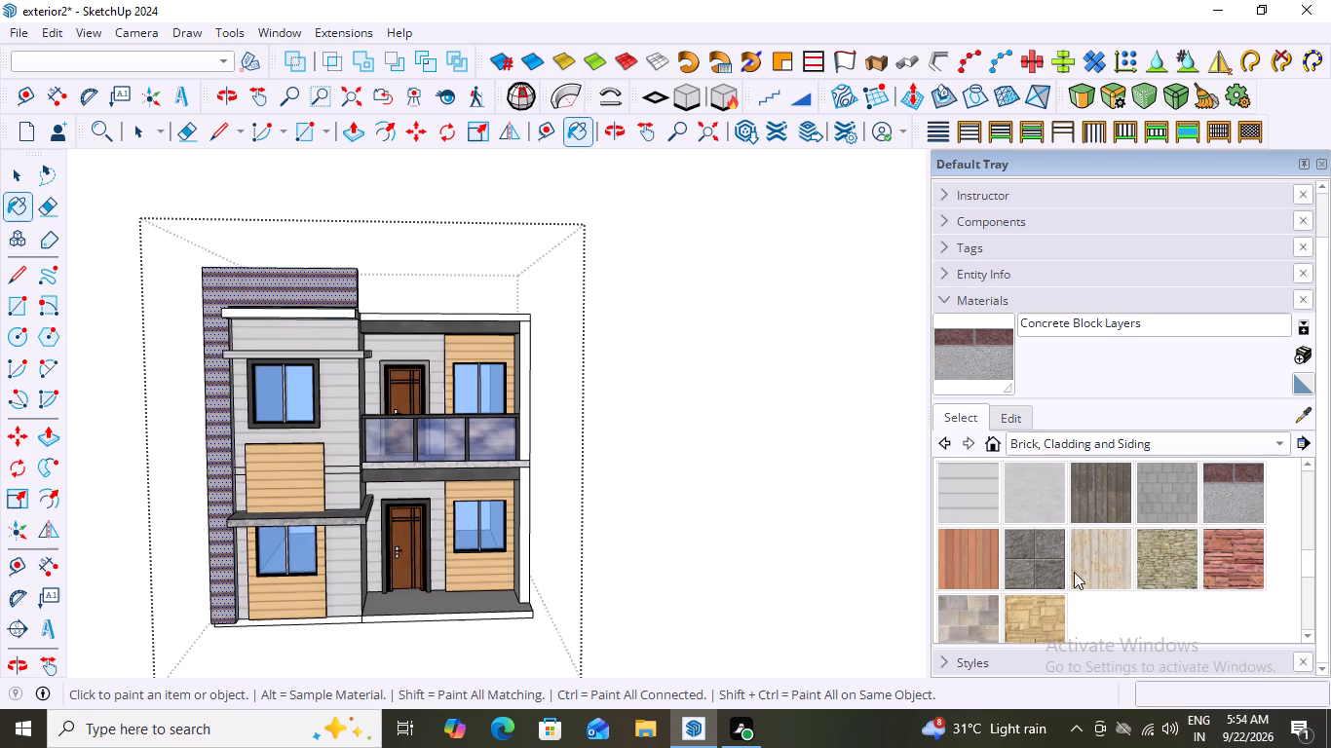
Paint the L-shaped frame's front face with Cladding Weathered and exit the house group.
{"action": "scroll", "coordinate": [1117, 508], "scroll_direction": "up", "scroll_amount": 1}
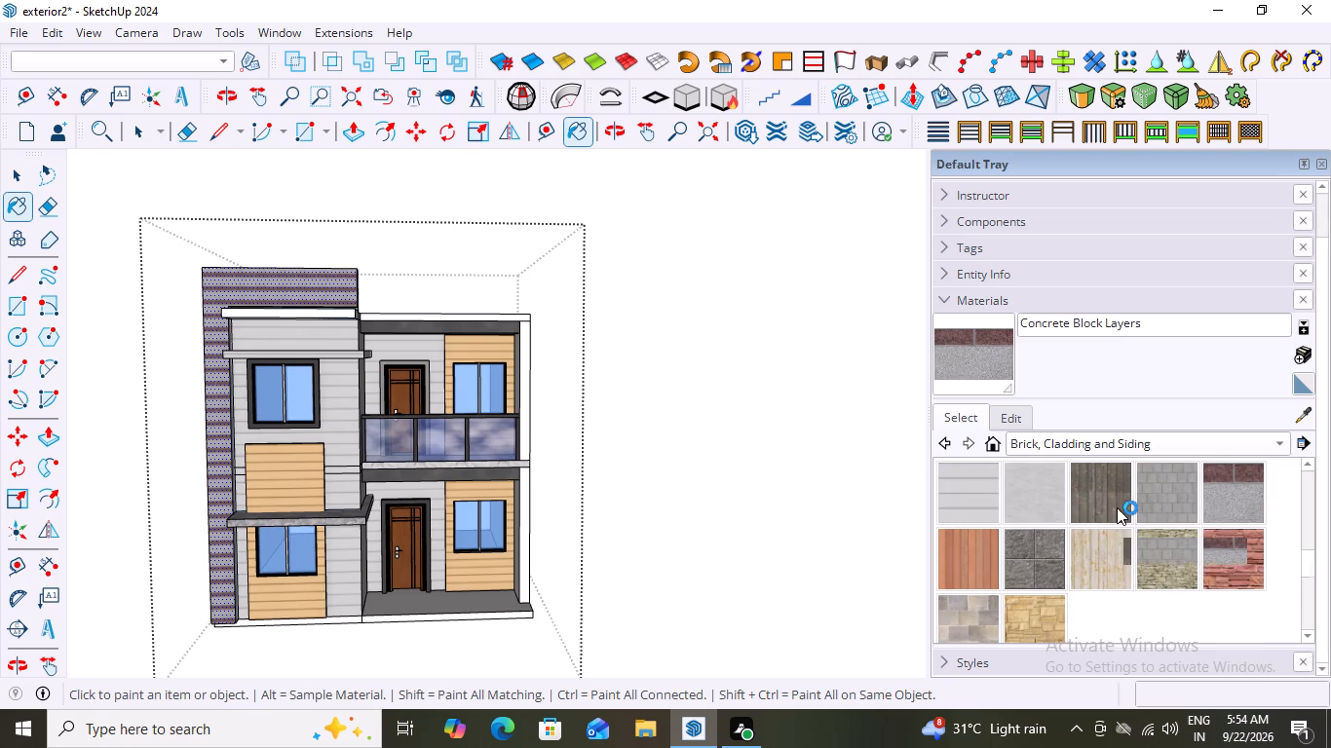
{"action": "scroll", "coordinate": [1117, 507], "scroll_direction": "up", "scroll_amount": 1}
{"action": "scroll", "coordinate": [1110, 529], "scroll_direction": "down", "scroll_amount": 1}
{"action": "left_click", "coordinate": [1105, 558]}
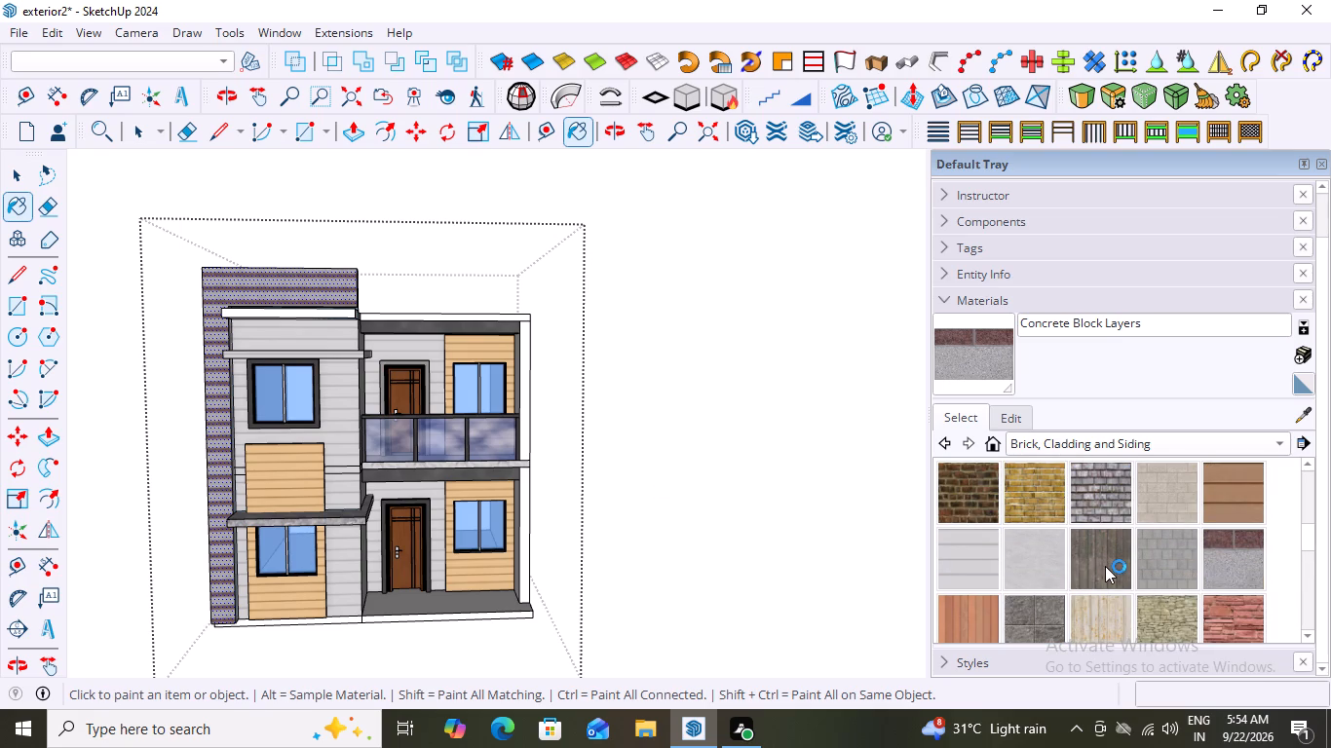
{"action": "left_click", "coordinate": [309, 284]}
{"action": "scroll", "coordinate": [256, 324], "scroll_direction": "up", "scroll_amount": 9}
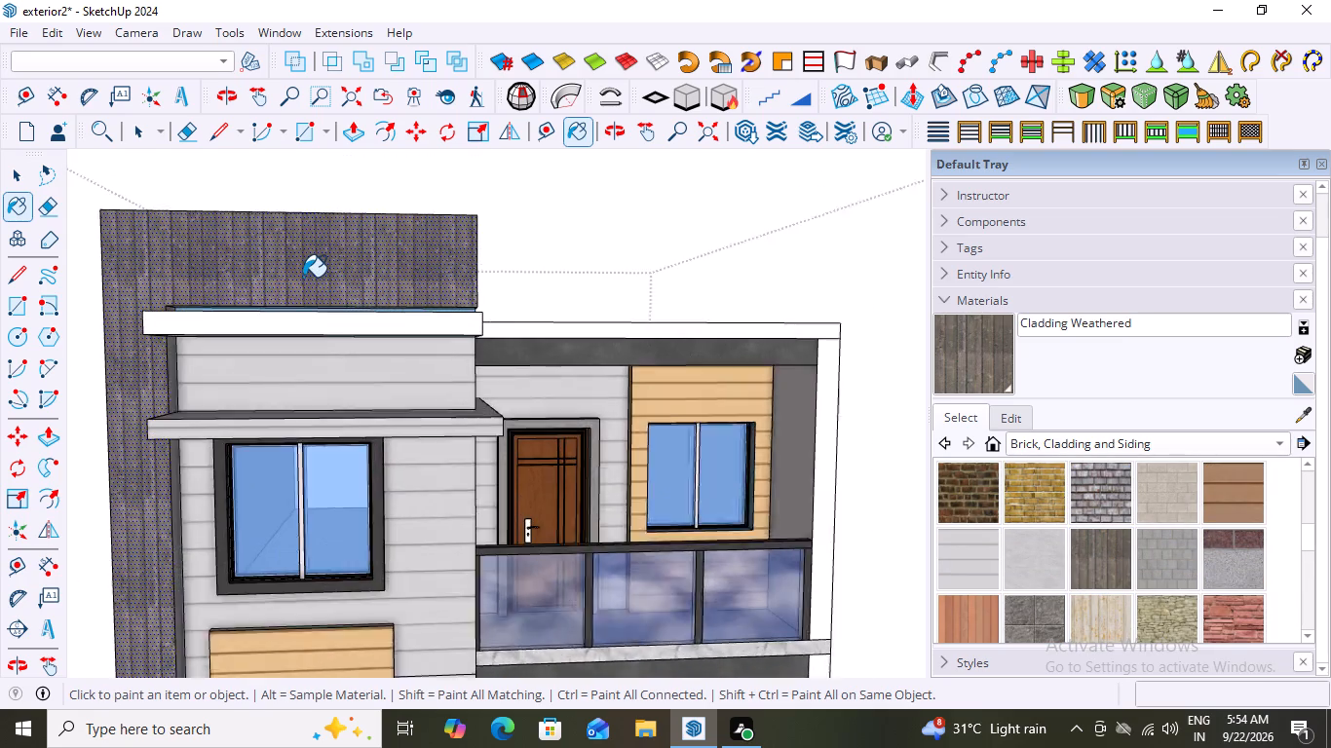
{"action": "scroll", "coordinate": [303, 277], "scroll_direction": "up", "scroll_amount": 1}
{"action": "scroll", "coordinate": [303, 277], "scroll_direction": "down", "scroll_amount": 12}
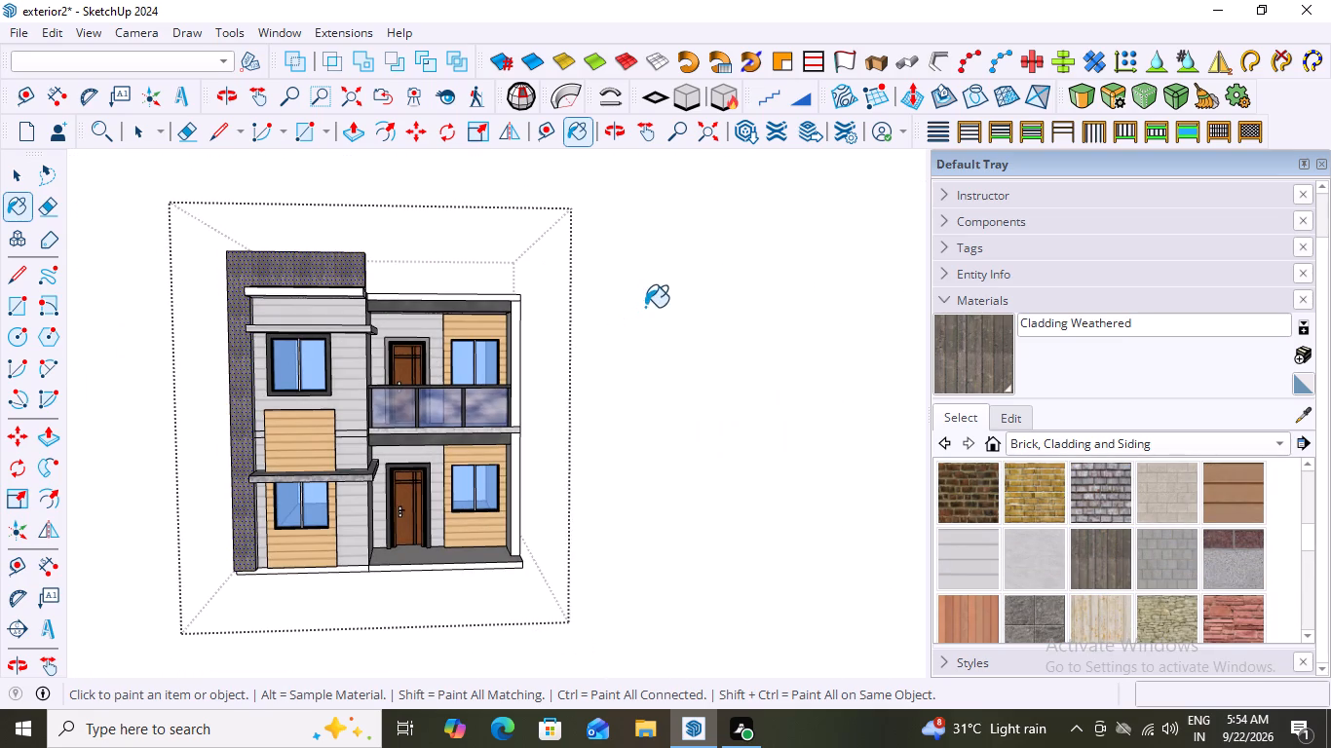
{"action": "scroll", "coordinate": [1134, 549], "scroll_direction": "down", "scroll_amount": 3}
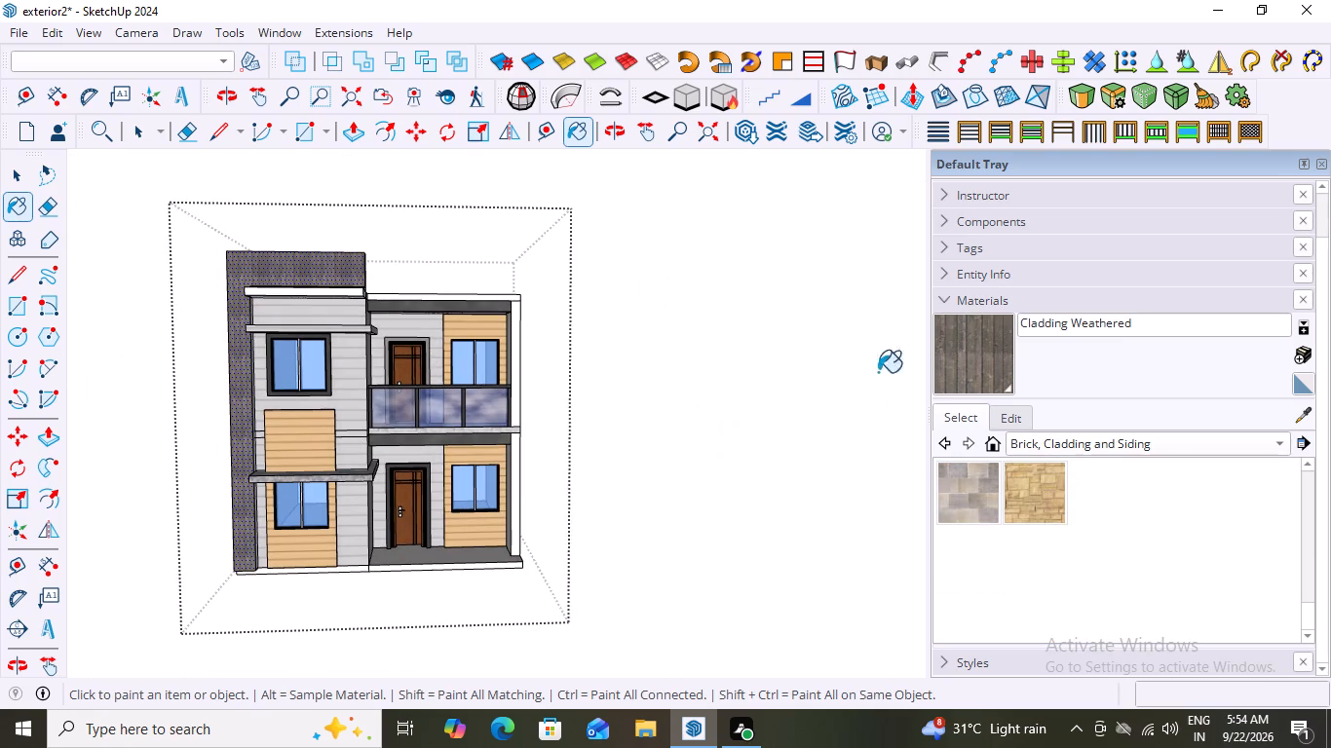
{"action": "key", "text": "space"}
{"action": "left_click", "coordinate": [660, 301]}
Examine the weathered cladding on the L-shaped frame against the rest of the facade from several angles and distances.
{"action": "middle_click_drag", "start_coordinate": [259, 267], "coordinate": [198, 237]}
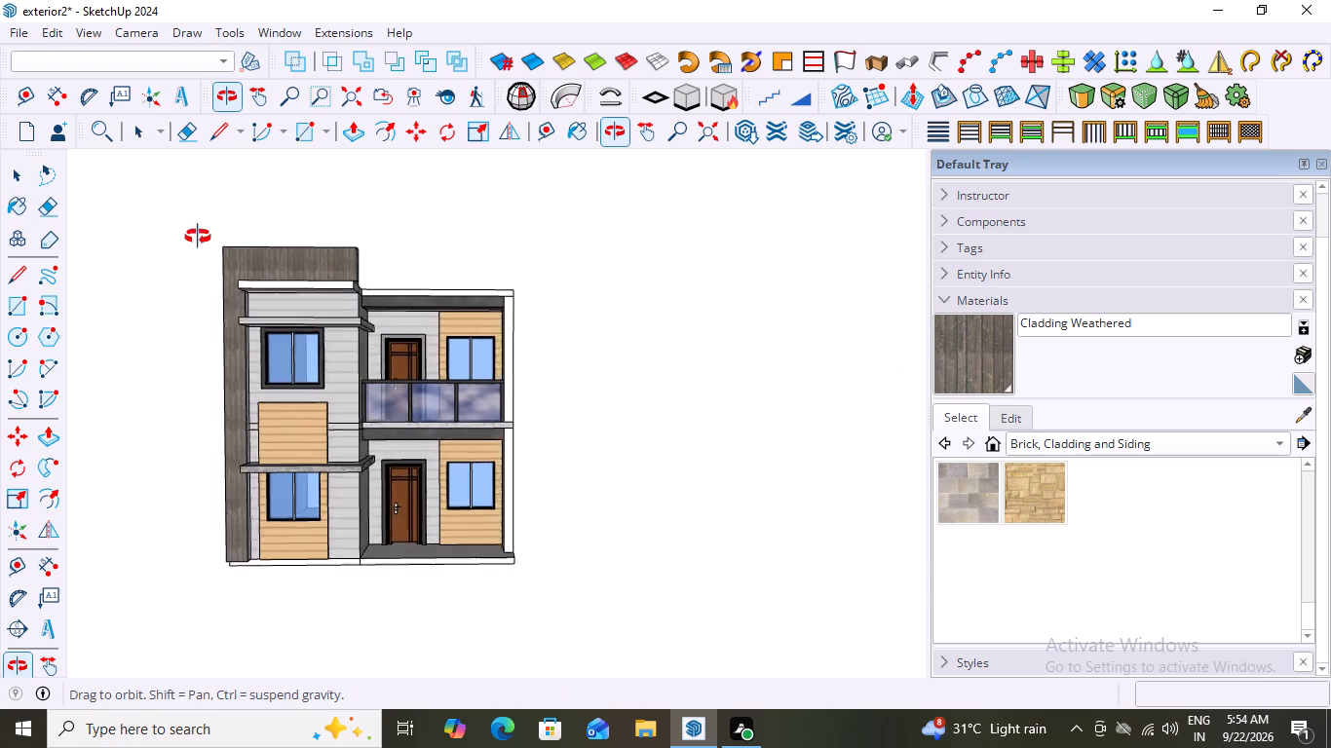
{"action": "middle_click_drag", "start_coordinate": [198, 237], "coordinate": [295, 304]}
{"action": "scroll", "coordinate": [298, 284], "scroll_direction": "up", "scroll_amount": 11}
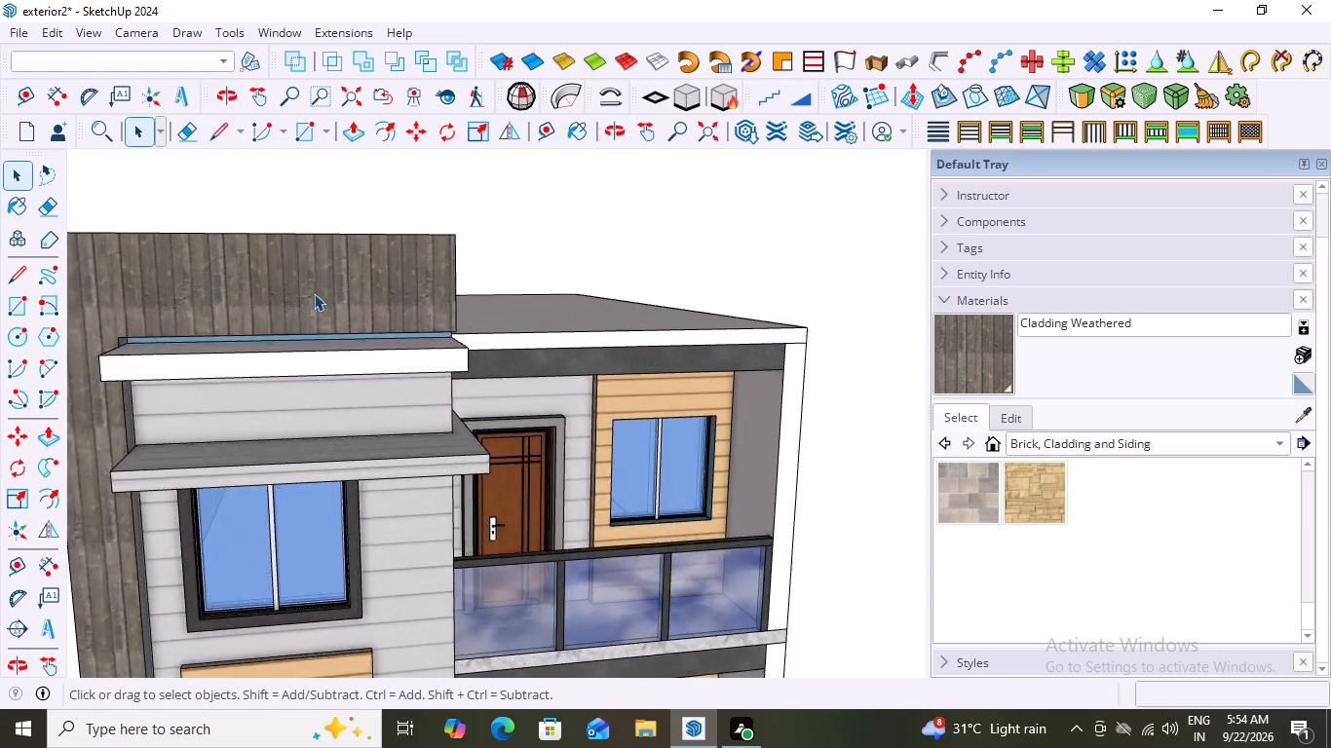
{"action": "scroll", "coordinate": [314, 293], "scroll_direction": "up", "scroll_amount": 3}
{"action": "scroll", "coordinate": [349, 249], "scroll_direction": "down", "scroll_amount": 16}
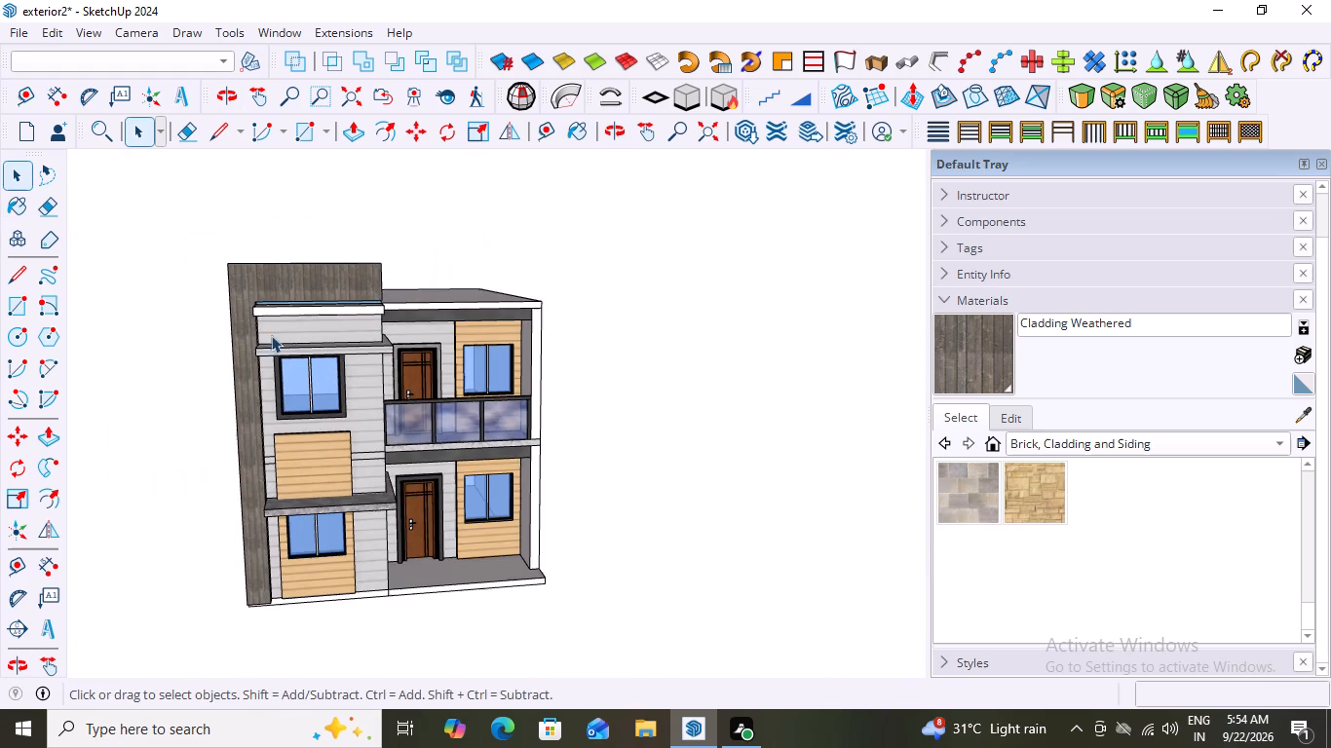
{"action": "middle_click_drag", "start_coordinate": [210, 319], "coordinate": [149, 269]}
{"action": "middle_click_drag", "start_coordinate": [355, 310], "coordinate": [359, 311]}
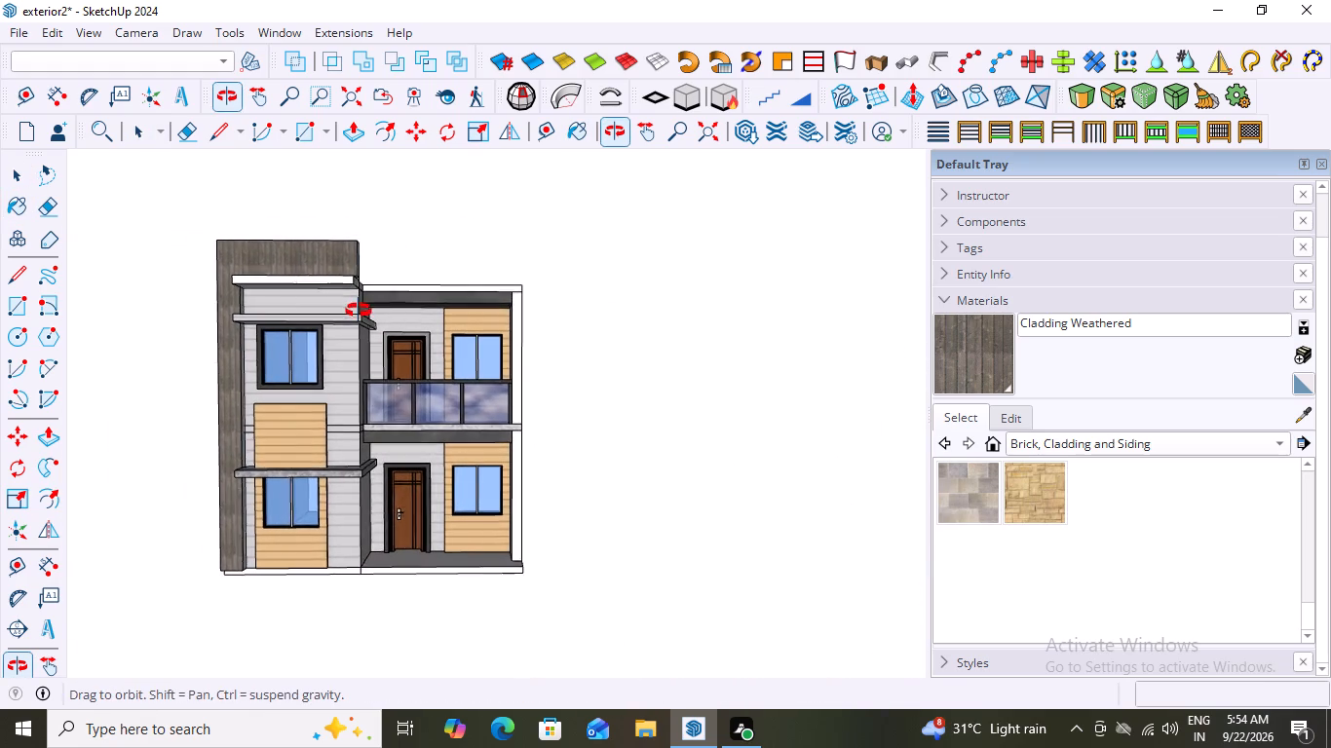
{"action": "middle_click_drag", "start_coordinate": [359, 311], "coordinate": [368, 317]}
{"action": "scroll", "coordinate": [314, 280], "scroll_direction": "up", "scroll_amount": 4}
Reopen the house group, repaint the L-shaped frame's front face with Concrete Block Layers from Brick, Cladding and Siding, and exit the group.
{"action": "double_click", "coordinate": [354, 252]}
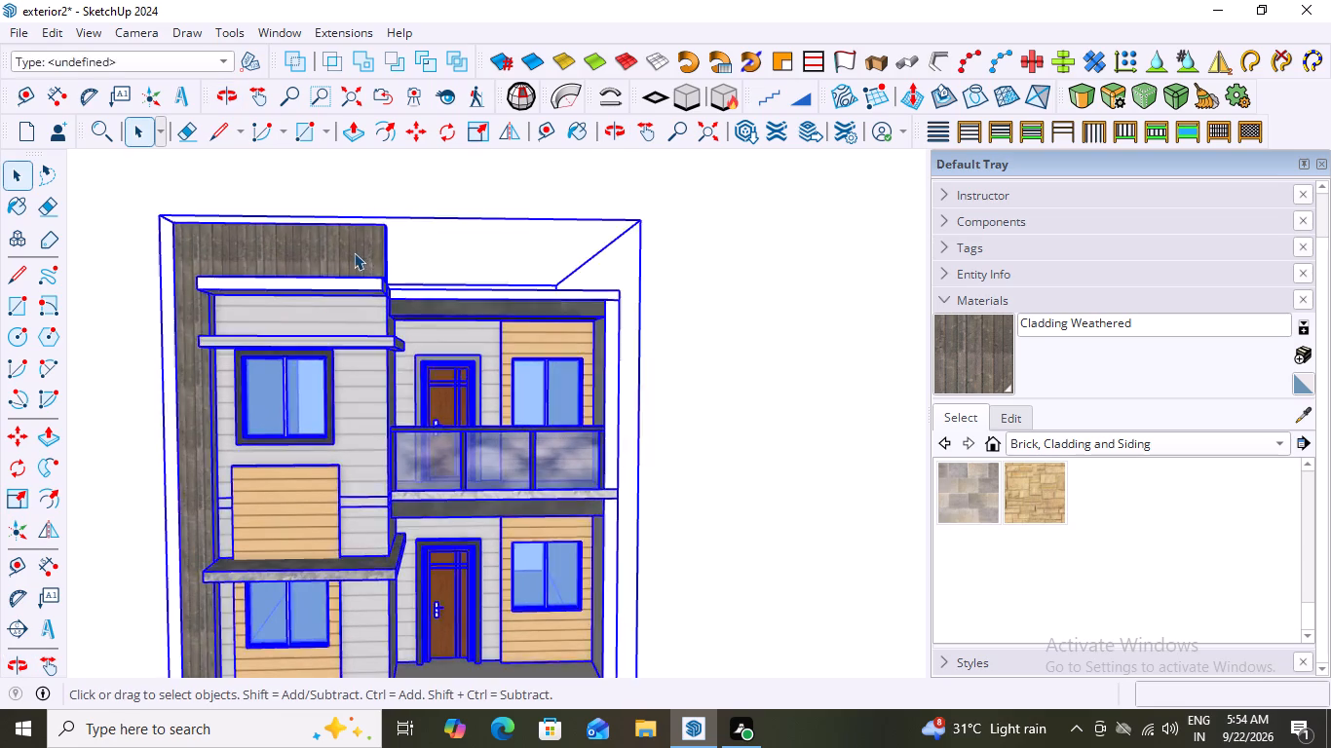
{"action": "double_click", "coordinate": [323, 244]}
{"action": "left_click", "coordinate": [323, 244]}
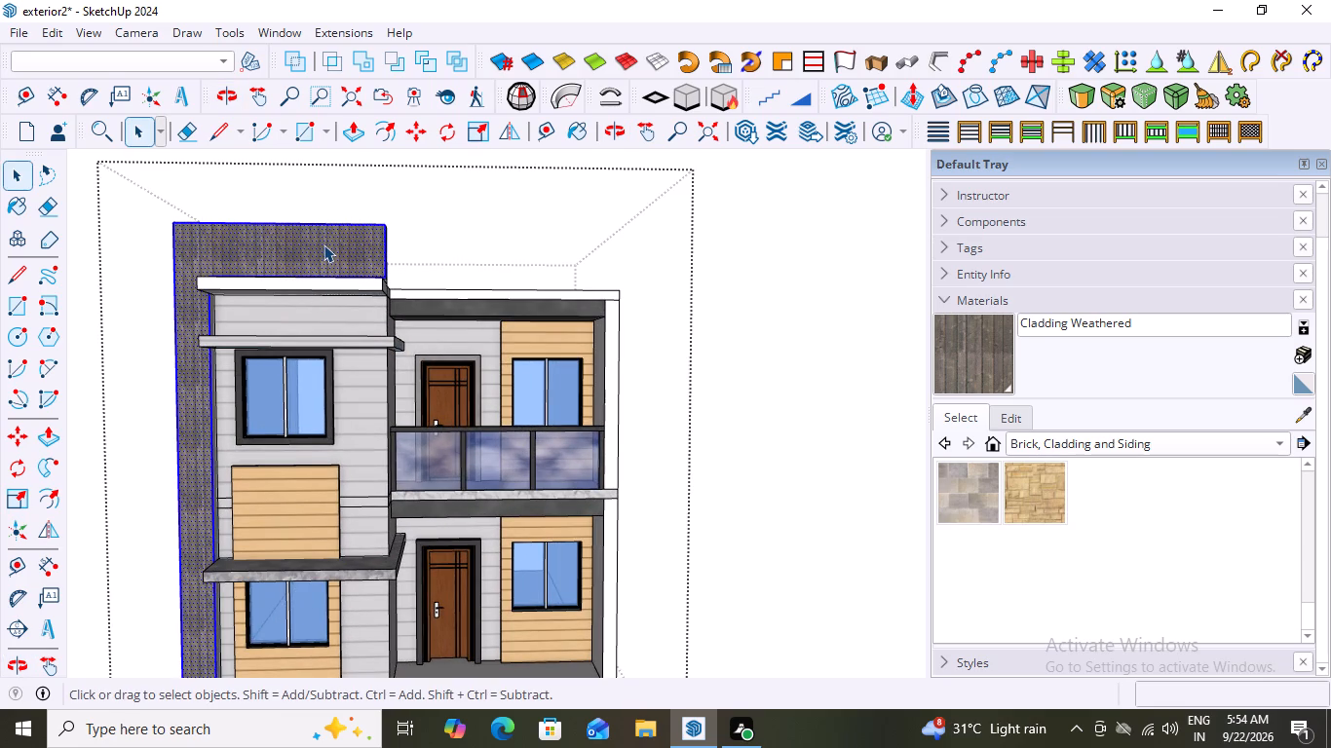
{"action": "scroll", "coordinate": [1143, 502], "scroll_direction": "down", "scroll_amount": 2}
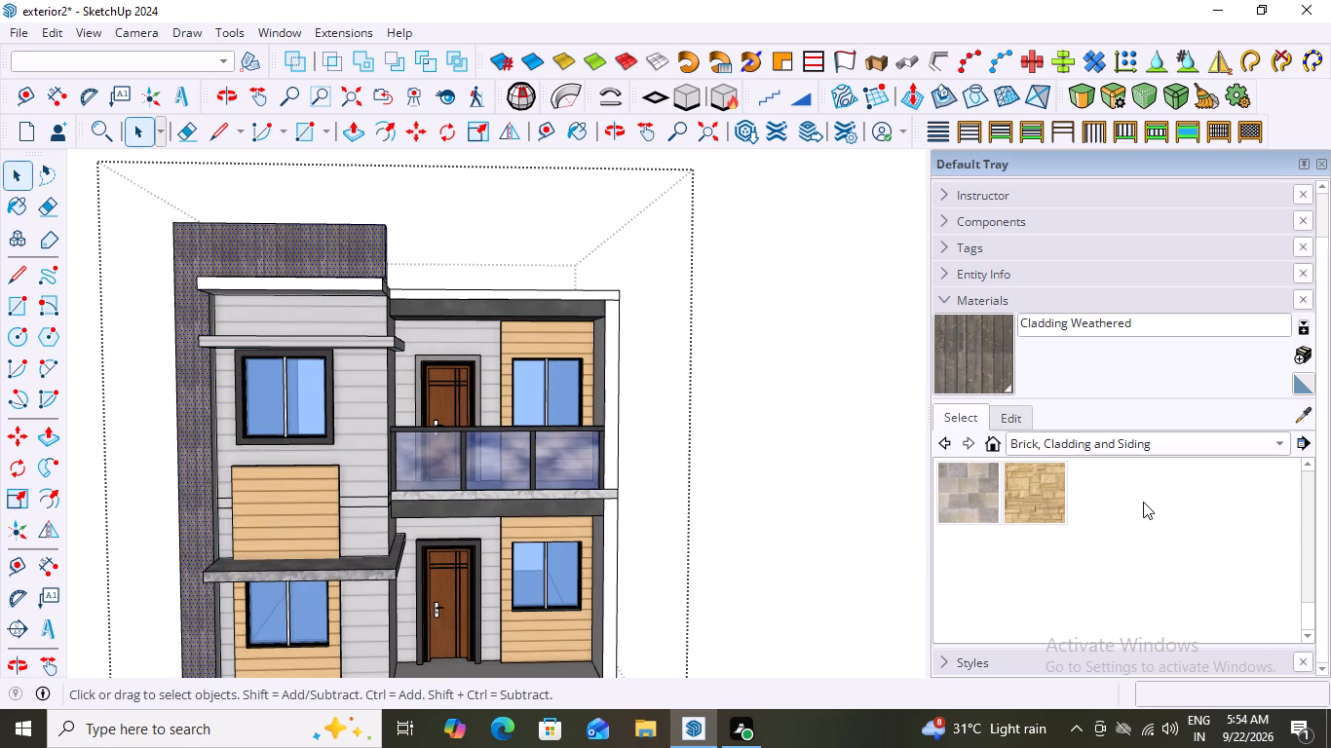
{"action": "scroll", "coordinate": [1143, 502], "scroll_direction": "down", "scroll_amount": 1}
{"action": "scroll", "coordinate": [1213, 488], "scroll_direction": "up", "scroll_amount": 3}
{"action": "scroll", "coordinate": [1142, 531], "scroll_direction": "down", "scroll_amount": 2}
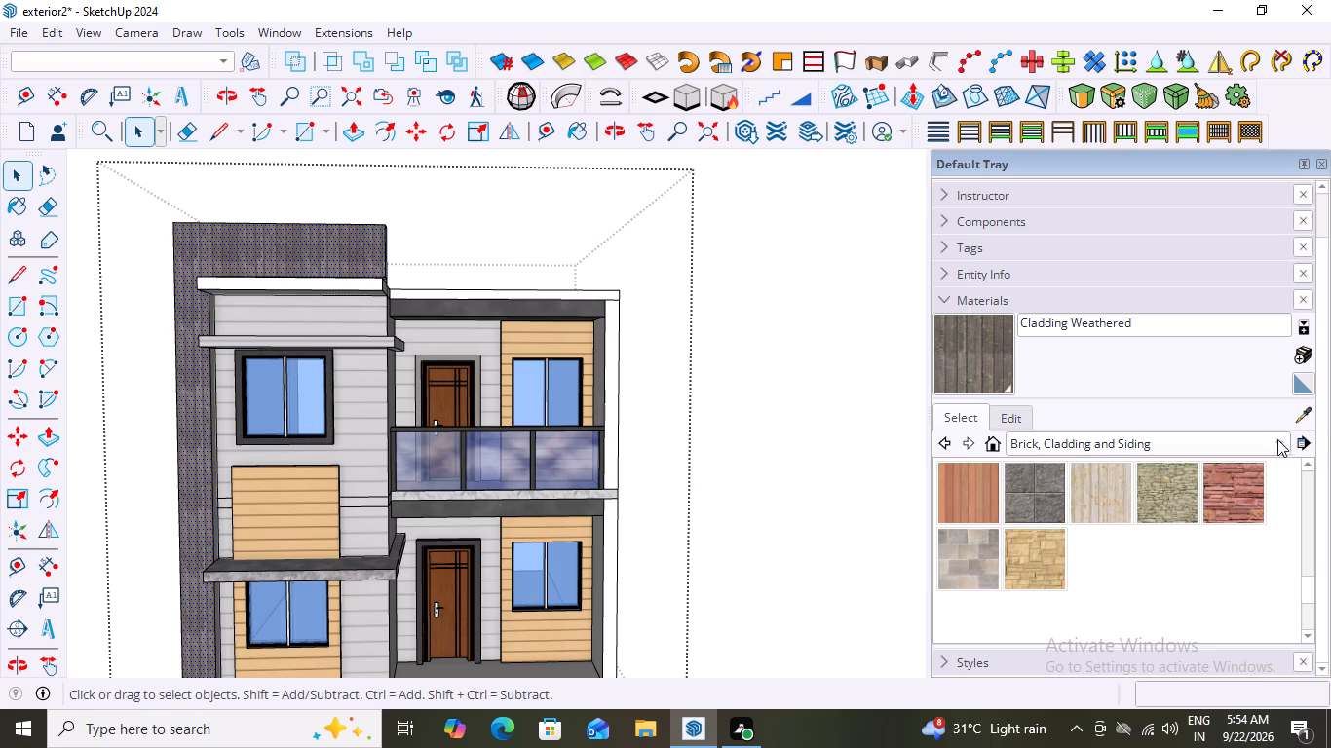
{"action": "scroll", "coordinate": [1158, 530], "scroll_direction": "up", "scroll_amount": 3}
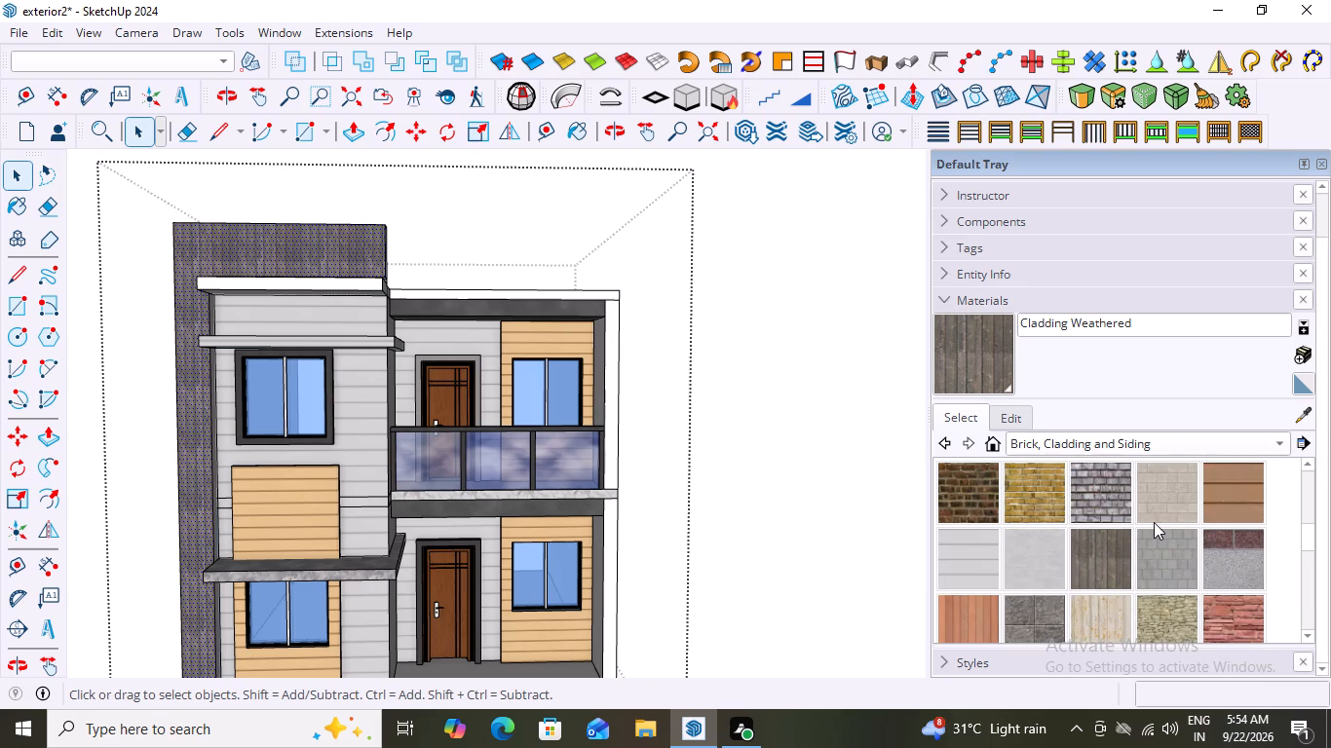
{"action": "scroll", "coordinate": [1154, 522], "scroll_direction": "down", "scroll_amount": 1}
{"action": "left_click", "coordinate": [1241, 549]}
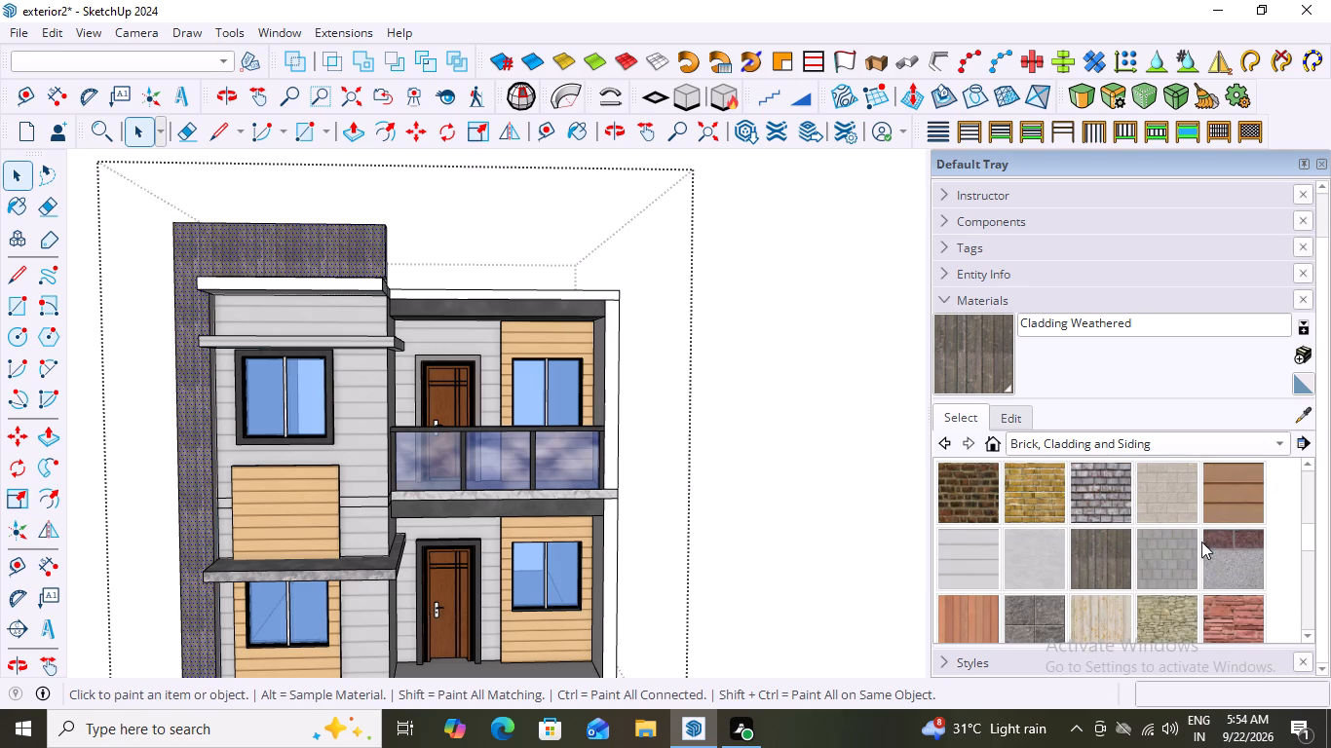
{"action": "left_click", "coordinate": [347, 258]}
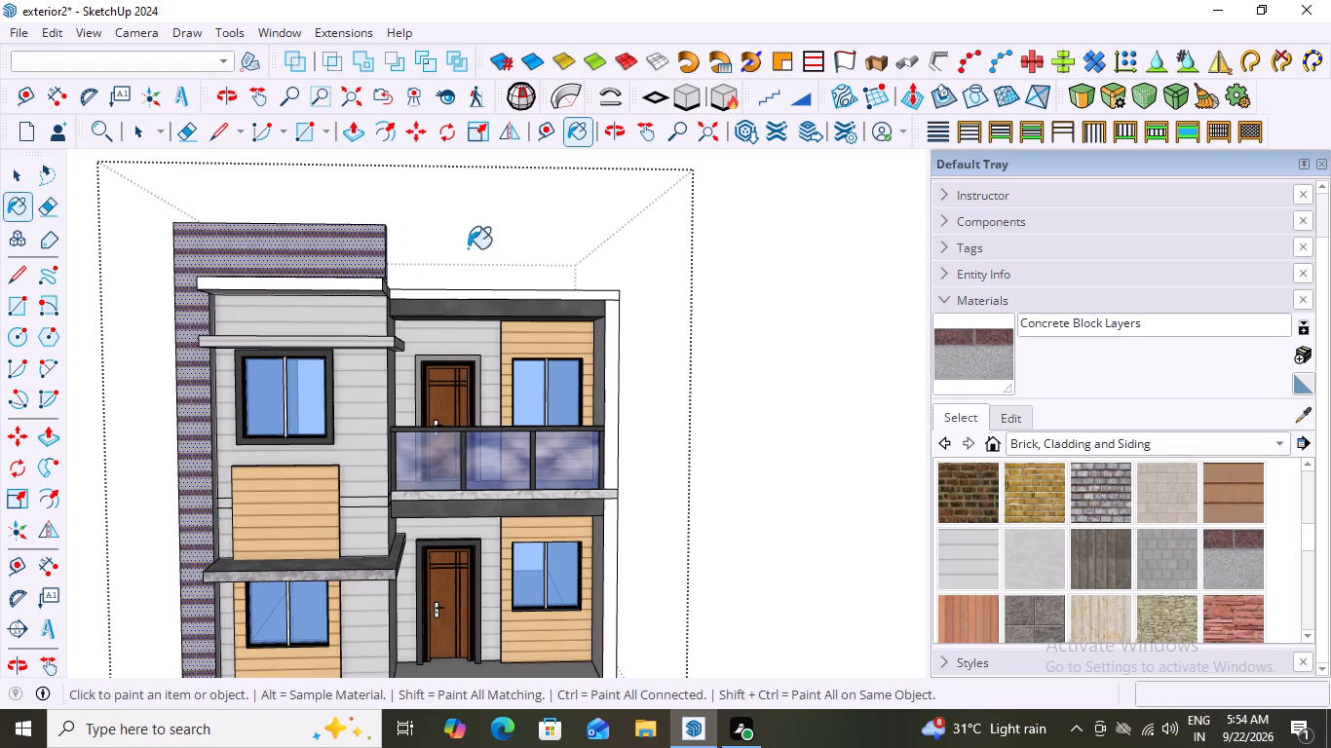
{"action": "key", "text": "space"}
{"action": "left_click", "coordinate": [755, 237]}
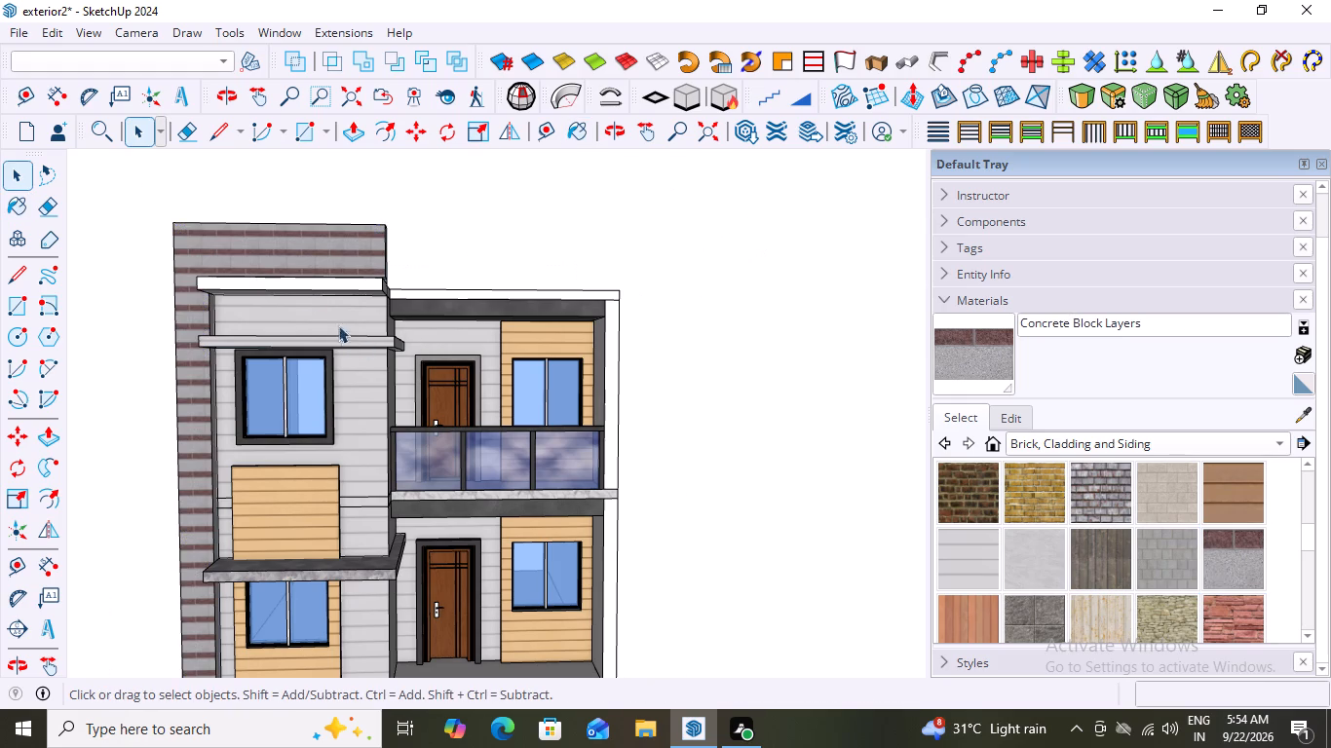
Examine the Concrete Block Layers finish on the L-shaped frame against the rest of the facade from several angles and distances.
{"action": "scroll", "coordinate": [286, 274], "scroll_direction": "up", "scroll_amount": 6}
{"action": "scroll", "coordinate": [284, 227], "scroll_direction": "down", "scroll_amount": 8}
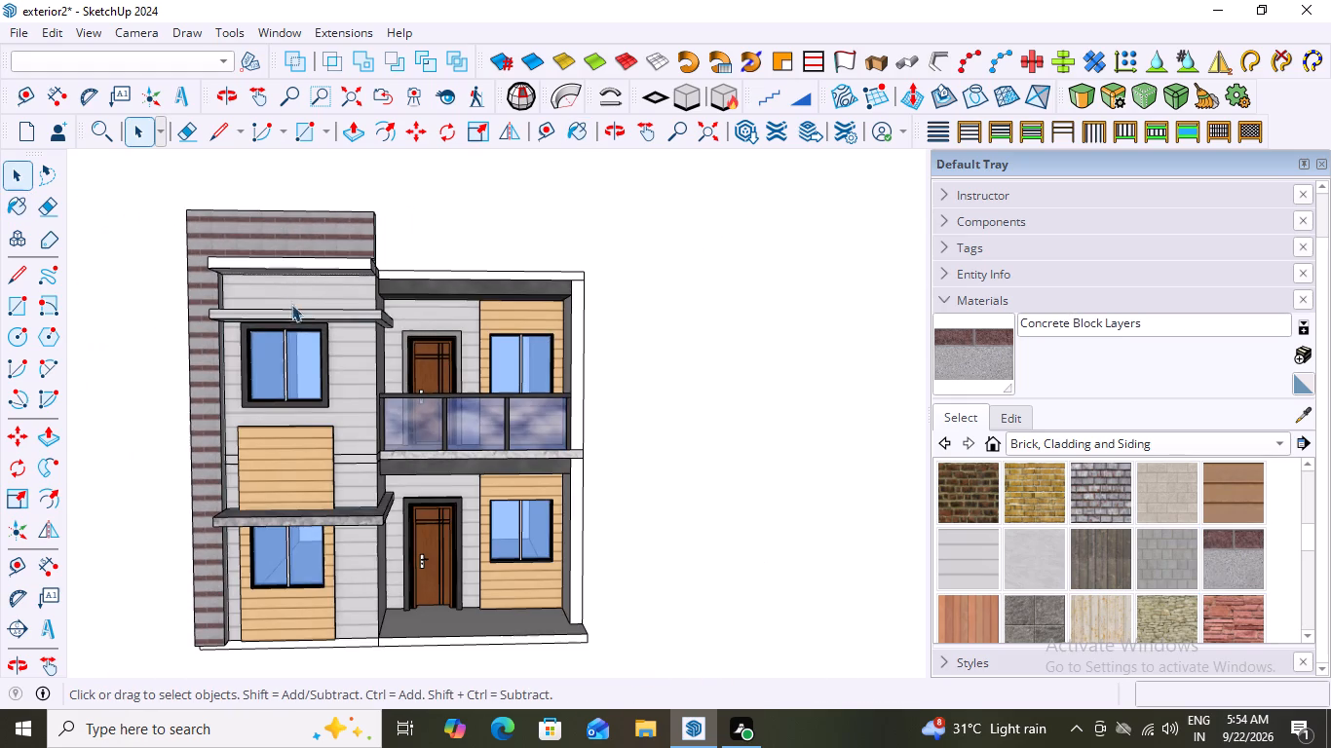
{"action": "scroll", "coordinate": [291, 309], "scroll_direction": "down", "scroll_amount": 2}
{"action": "middle_click_drag", "start_coordinate": [298, 381], "coordinate": [434, 390]}
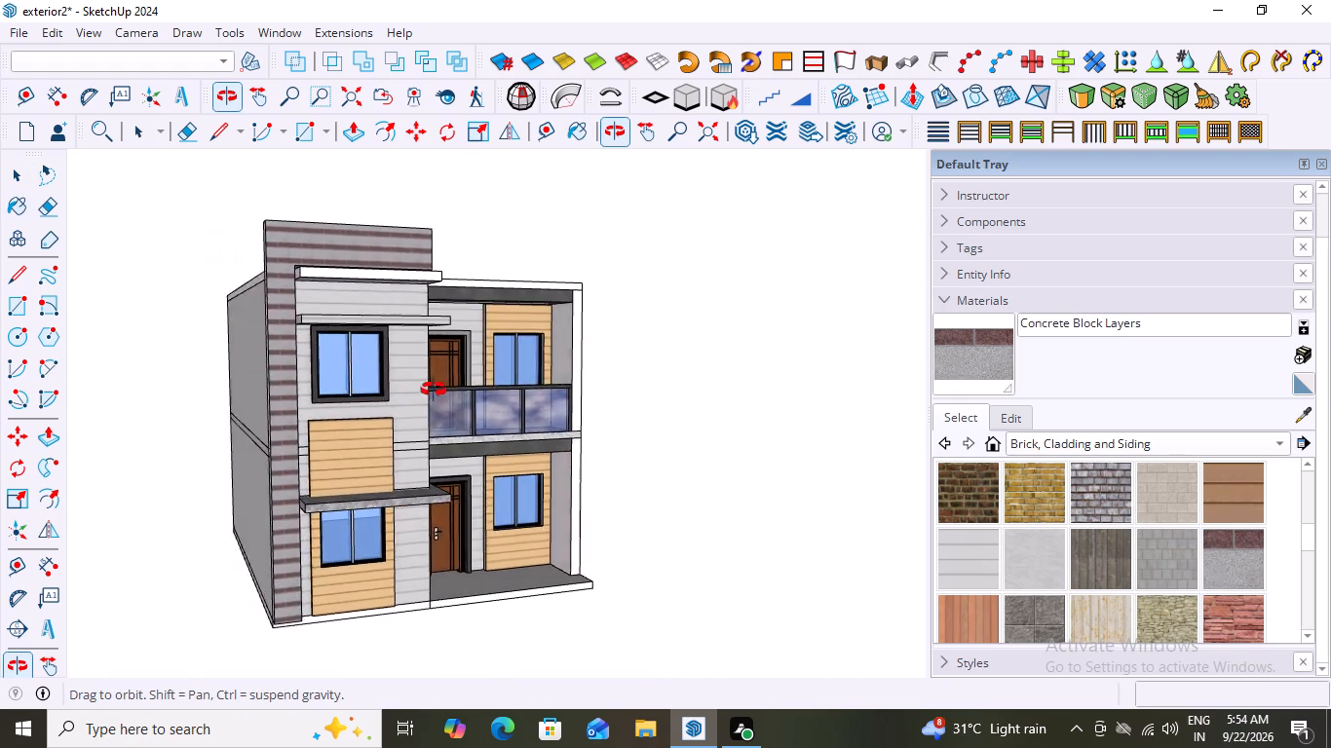
{"action": "middle_click_drag", "start_coordinate": [434, 390], "coordinate": [306, 399]}
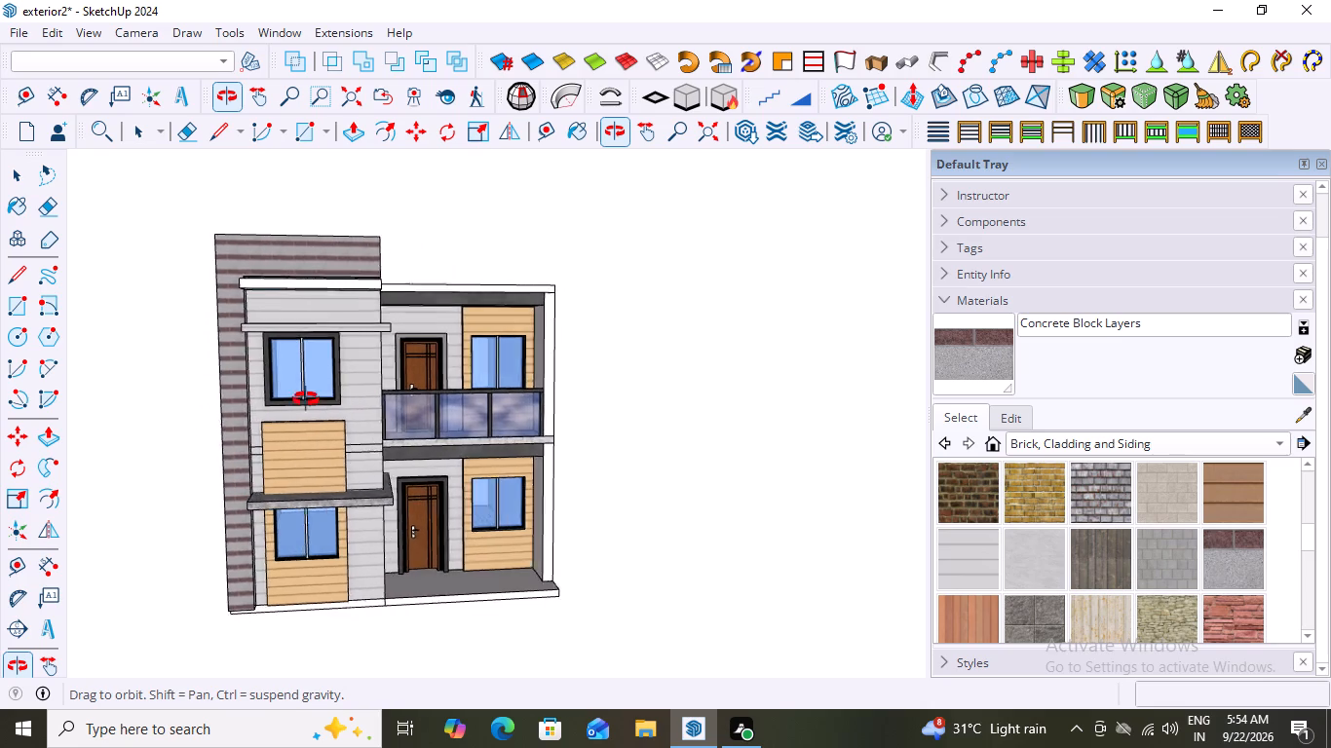
{"action": "middle_click_drag", "start_coordinate": [306, 399], "coordinate": [320, 389]}
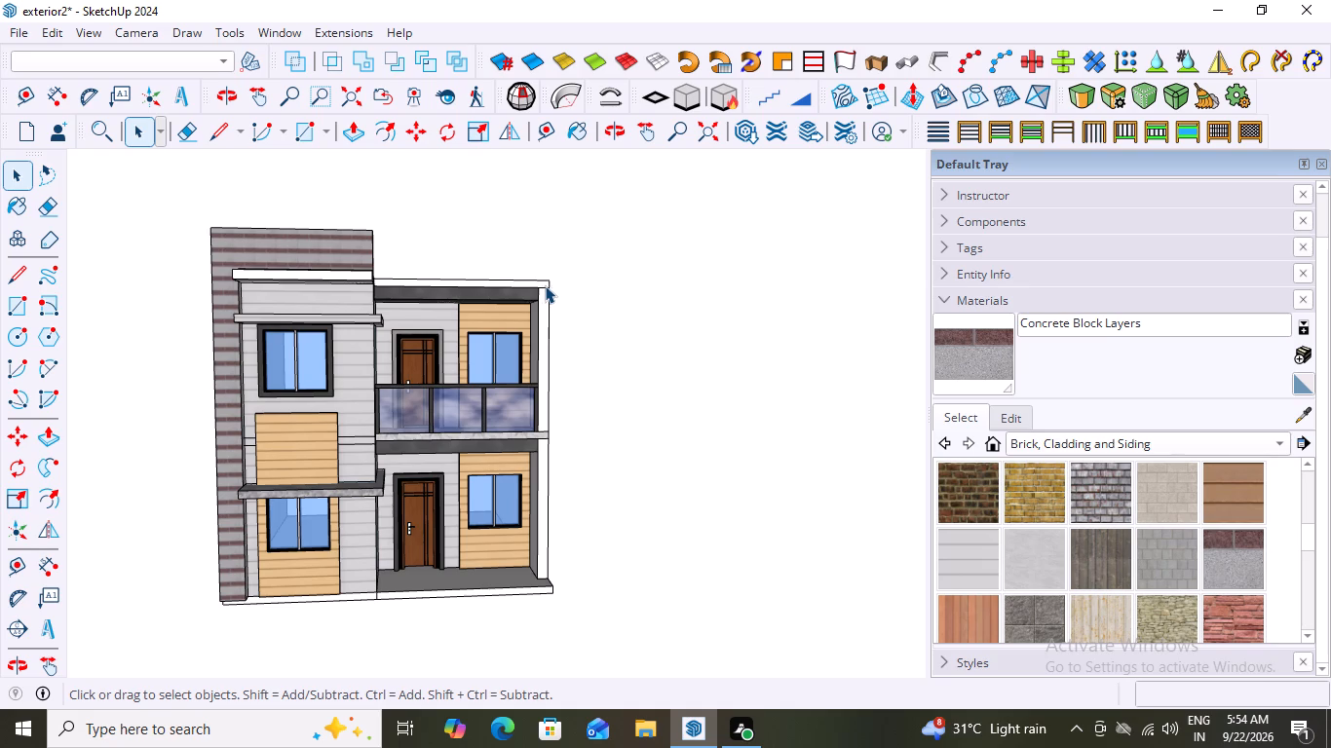
{"action": "middle_click_drag", "start_coordinate": [365, 319], "coordinate": [218, 371]}
{"action": "scroll", "coordinate": [288, 358], "scroll_direction": "down", "scroll_amount": 1}
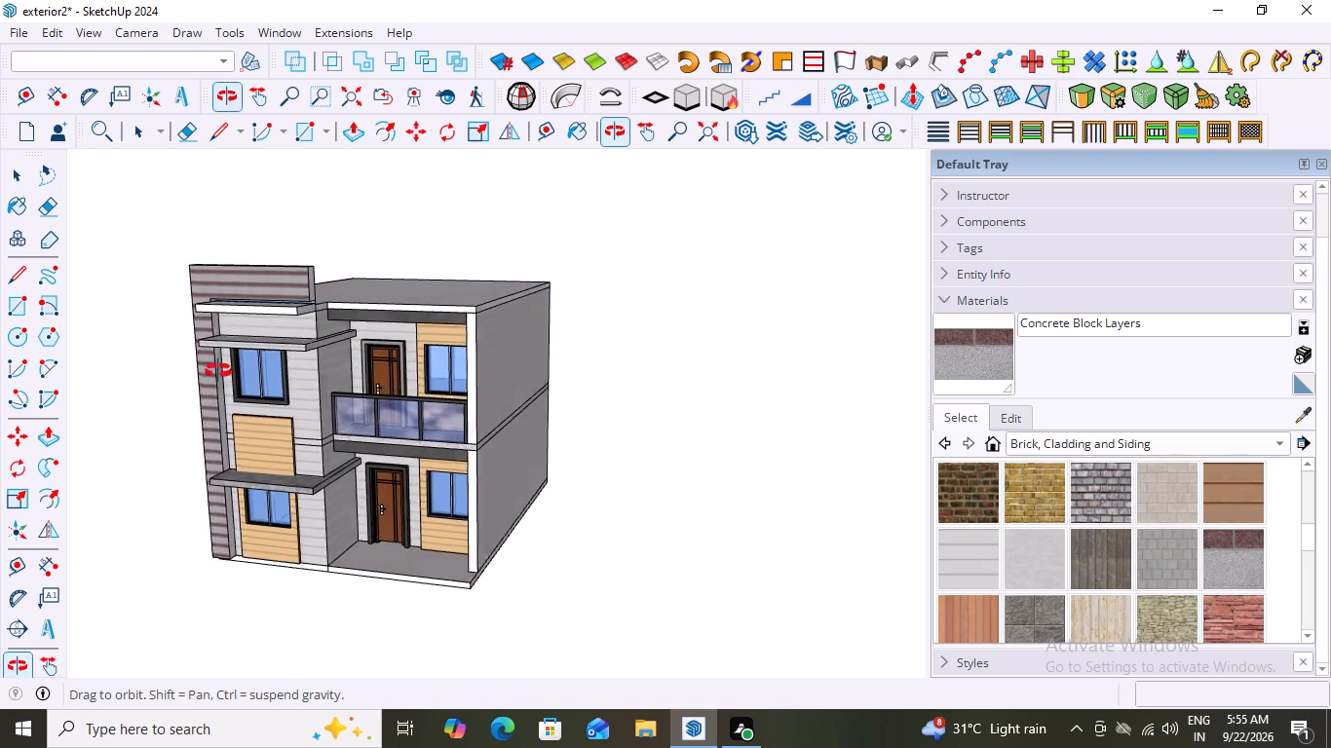
{"action": "middle_click_drag", "start_coordinate": [218, 371], "coordinate": [428, 345]}
{"action": "scroll", "coordinate": [365, 361], "scroll_direction": "up", "scroll_amount": 2}
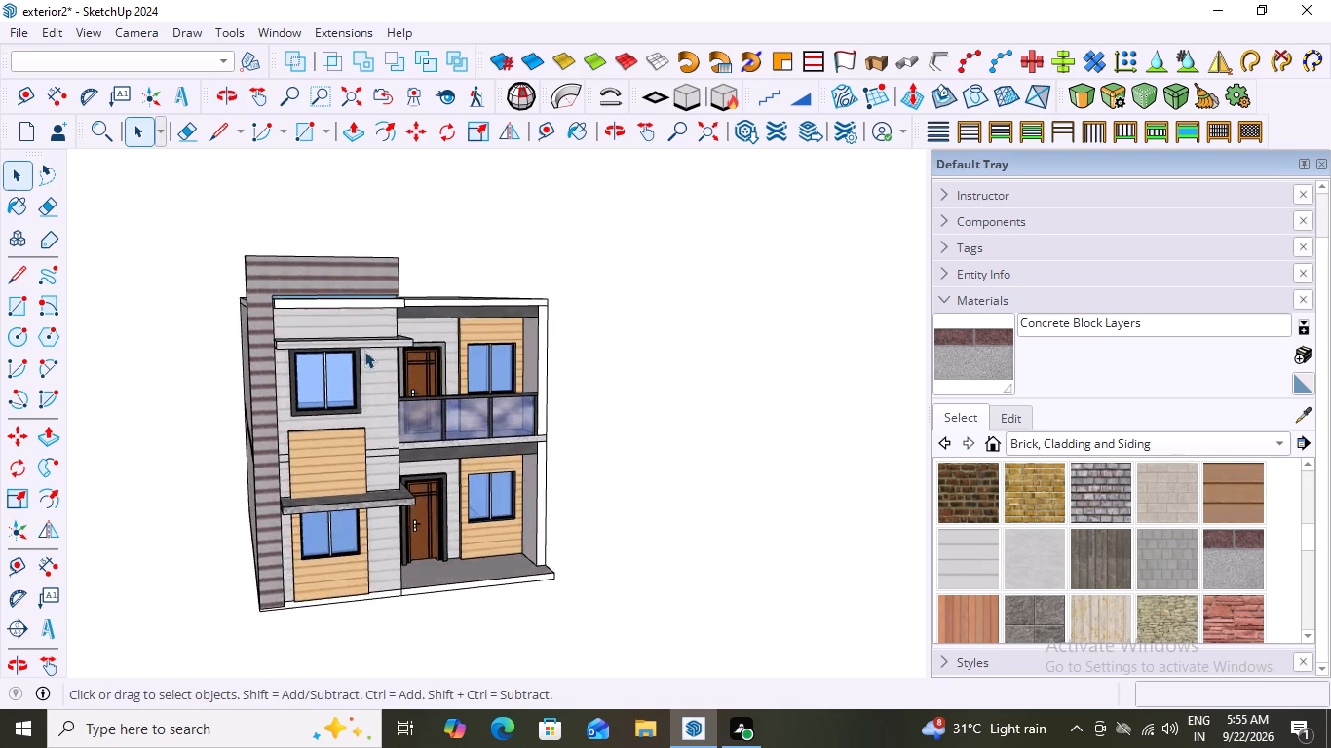
{"action": "scroll", "coordinate": [364, 351], "scroll_direction": "up", "scroll_amount": 11}
{"action": "middle_click_drag", "start_coordinate": [415, 321], "coordinate": [377, 424]}
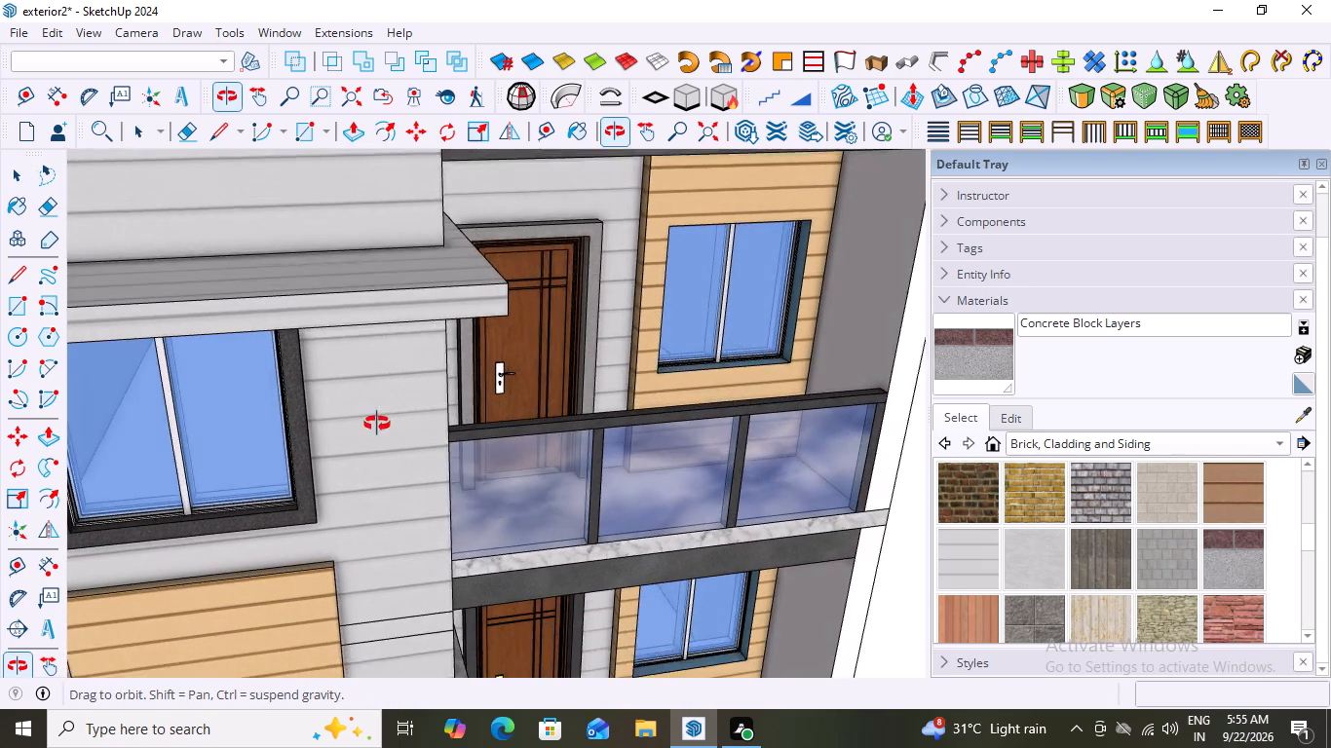
{"action": "middle_click_drag", "start_coordinate": [377, 424], "coordinate": [357, 347]}
{"action": "scroll", "coordinate": [357, 379], "scroll_direction": "down", "scroll_amount": 12}
{"action": "scroll", "coordinate": [368, 560], "scroll_direction": "up", "scroll_amount": 4}
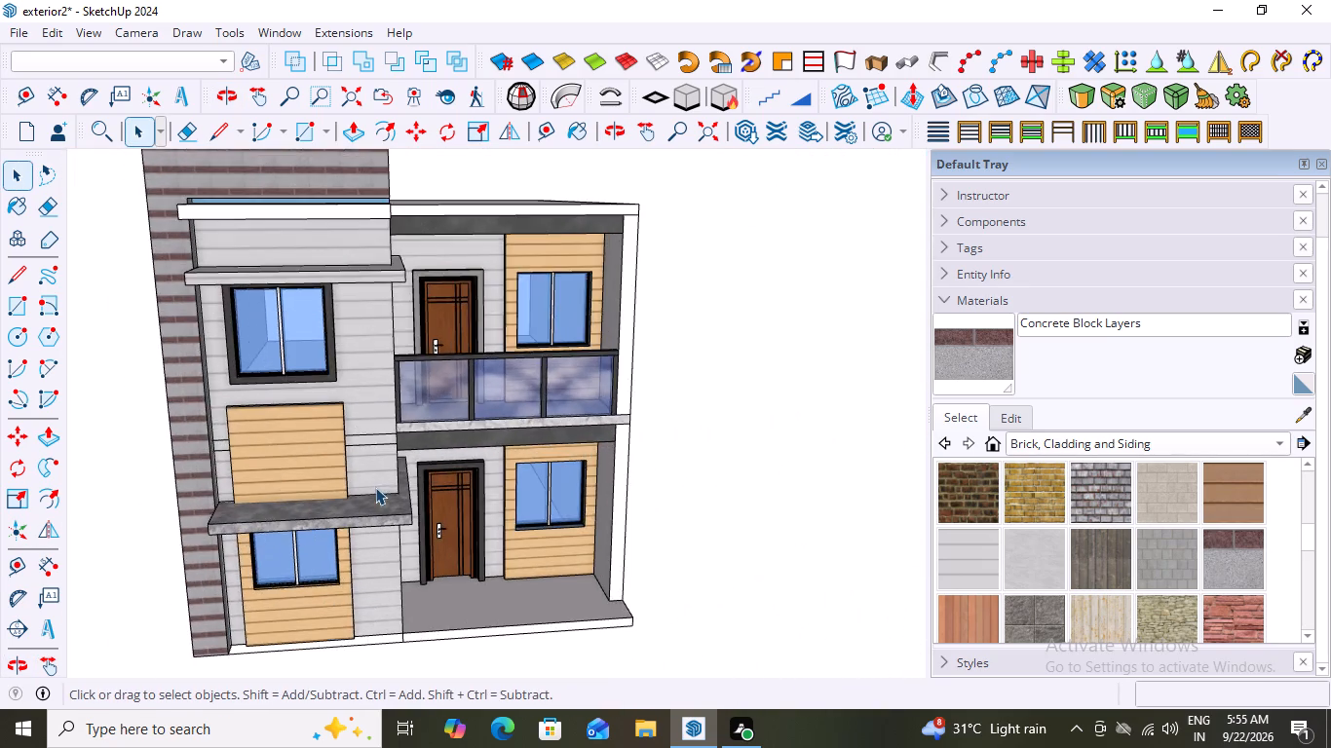
{"action": "scroll", "coordinate": [375, 487], "scroll_direction": "up", "scroll_amount": 7}
{"action": "scroll", "coordinate": [389, 513], "scroll_direction": "down", "scroll_amount": 3}
{"action": "scroll", "coordinate": [389, 538], "scroll_direction": "up", "scroll_amount": 9}
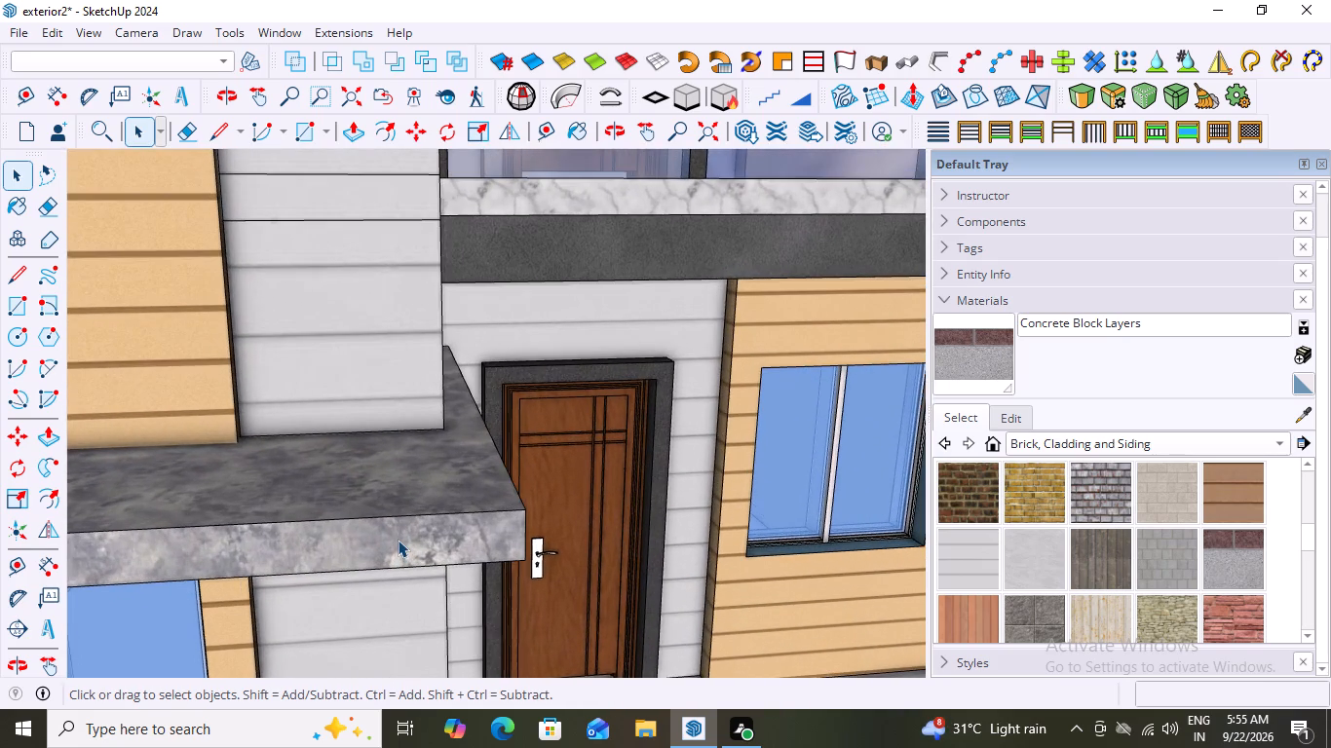
{"action": "scroll", "coordinate": [404, 520], "scroll_direction": "down", "scroll_amount": 17}
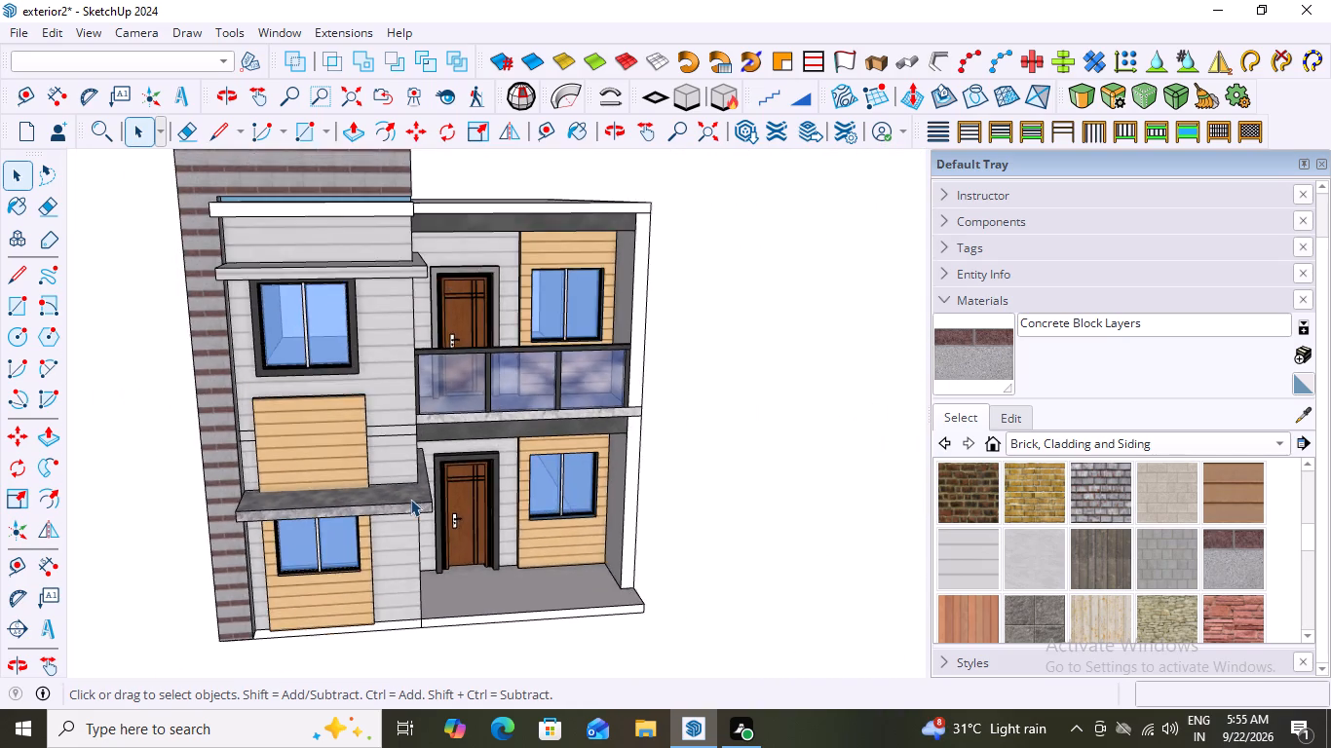
{"action": "scroll", "coordinate": [410, 499], "scroll_direction": "down", "scroll_amount": 6}
{"action": "middle_click_drag", "start_coordinate": [369, 398], "coordinate": [342, 341]}
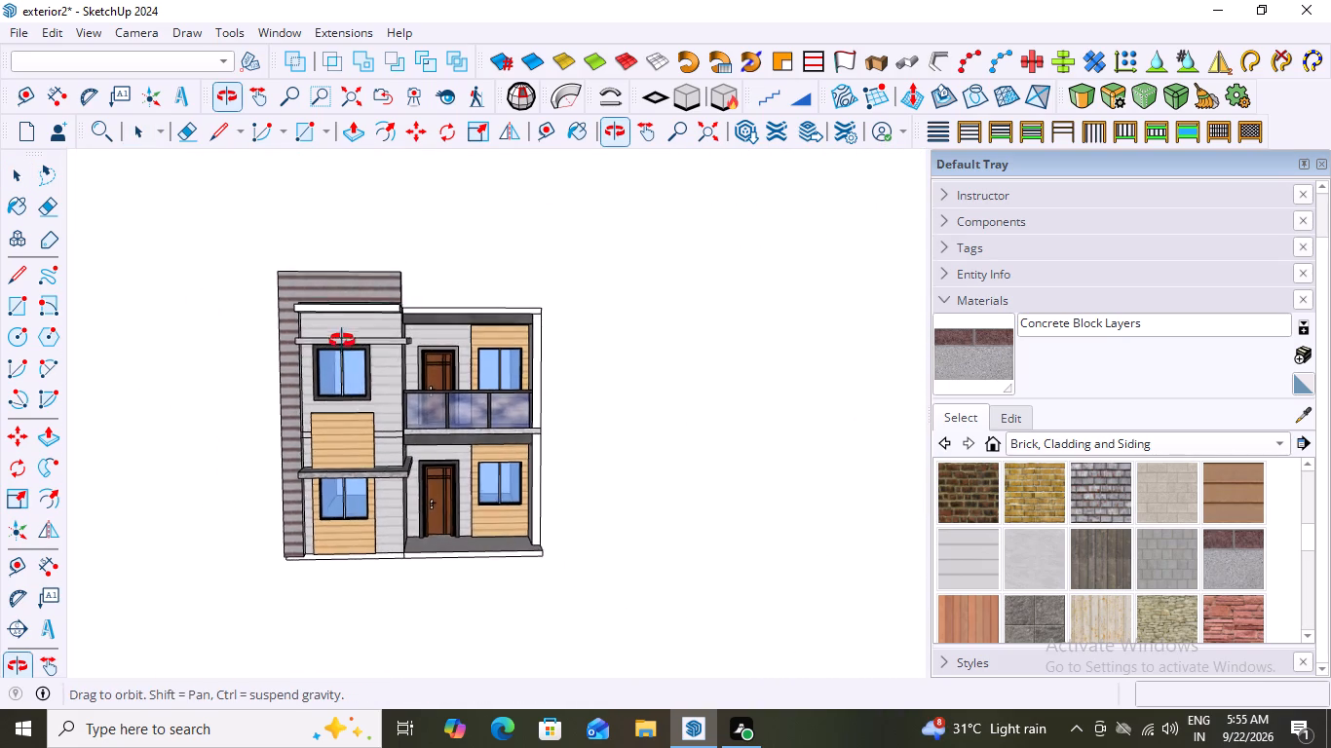
{"action": "middle_click_drag", "start_coordinate": [342, 341], "coordinate": [343, 331]}
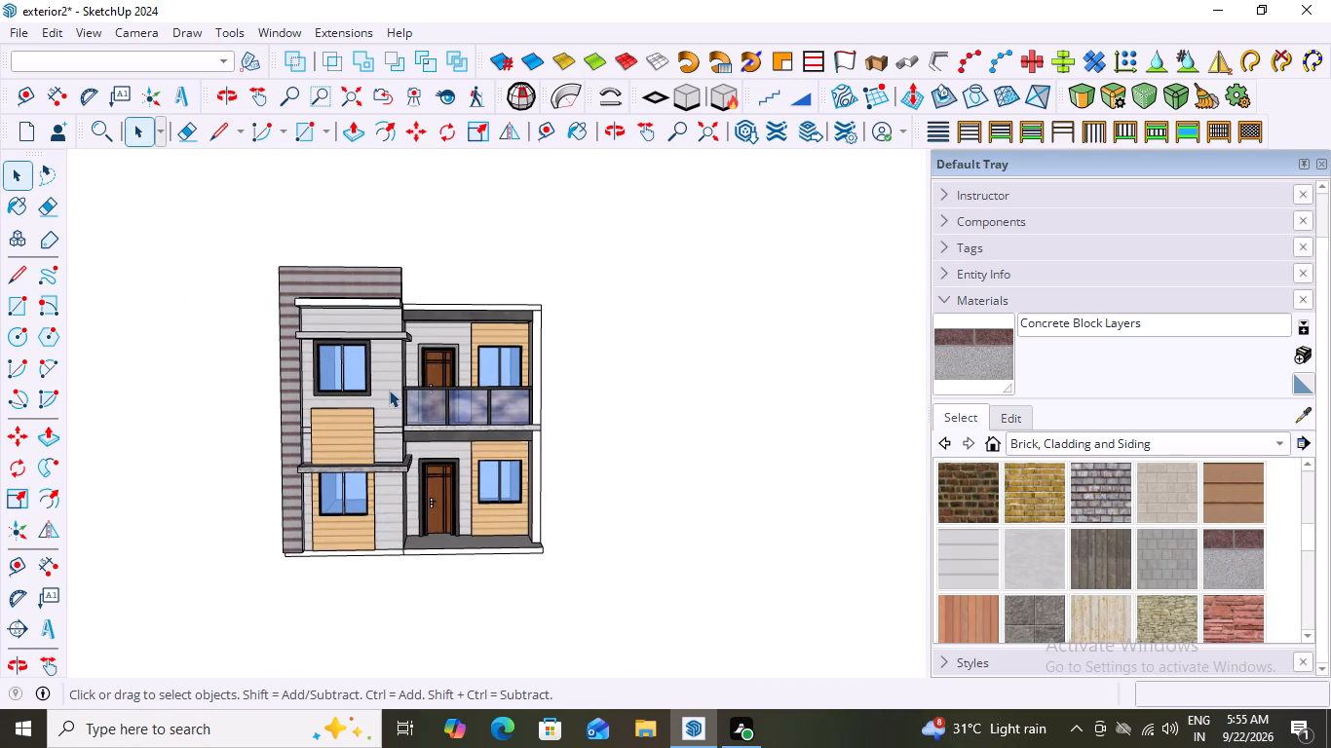
{"action": "scroll", "coordinate": [362, 280], "scroll_direction": "up", "scroll_amount": 4}
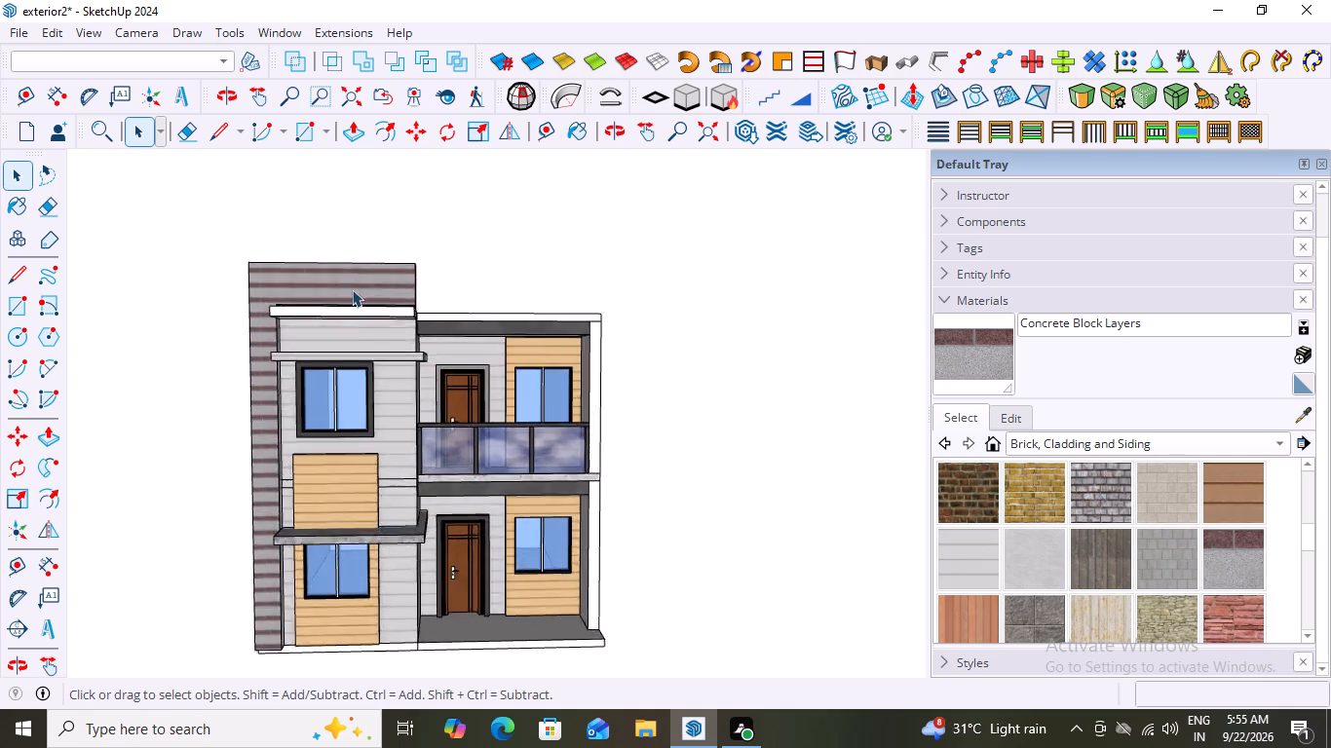
{"action": "scroll", "coordinate": [352, 289], "scroll_direction": "up", "scroll_amount": 6}
{"action": "scroll", "coordinate": [375, 278], "scroll_direction": "down", "scroll_amount": 7}
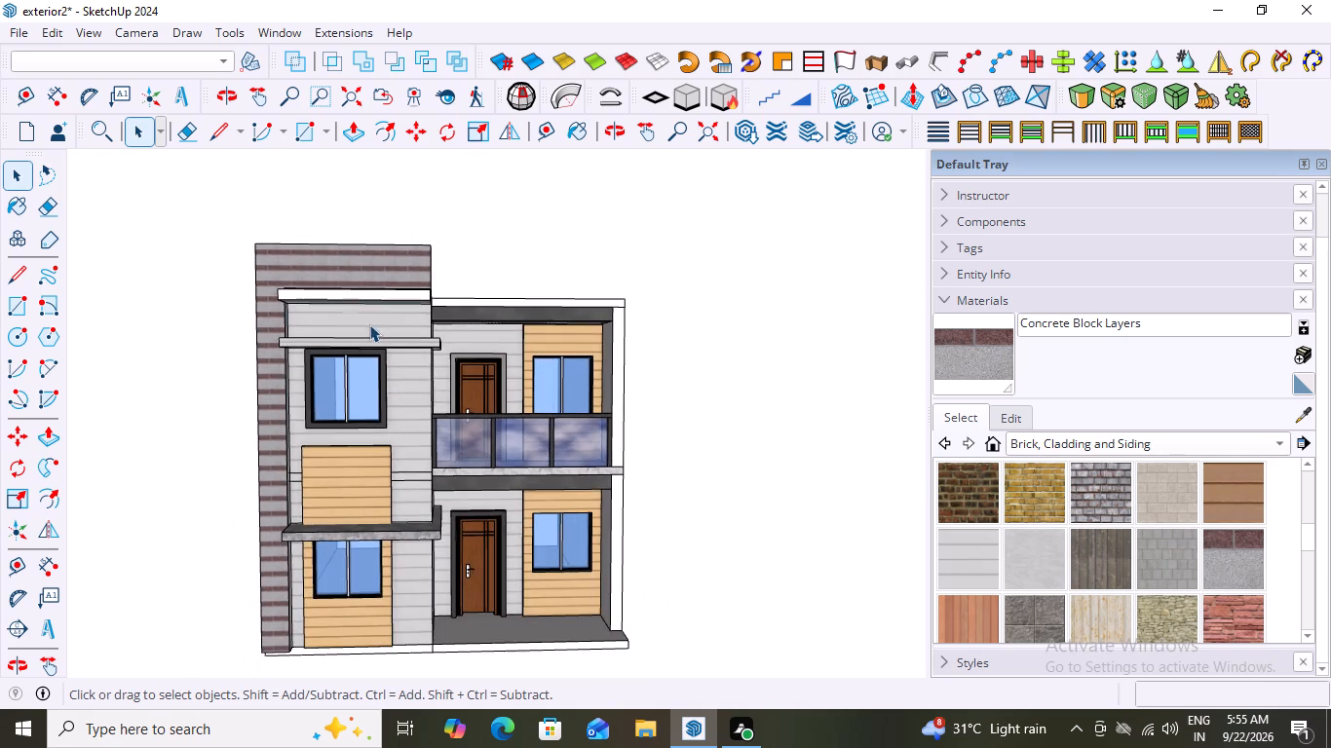
Reopen the house group, paint the front faces of the L-shaped frame and the topmost ledge with Metal Rusted from the Metal collection, and exit.
{"action": "scroll", "coordinate": [369, 324], "scroll_direction": "up", "scroll_amount": 4}
{"action": "double_click", "coordinate": [371, 235]}
{"action": "left_click", "coordinate": [371, 235]}
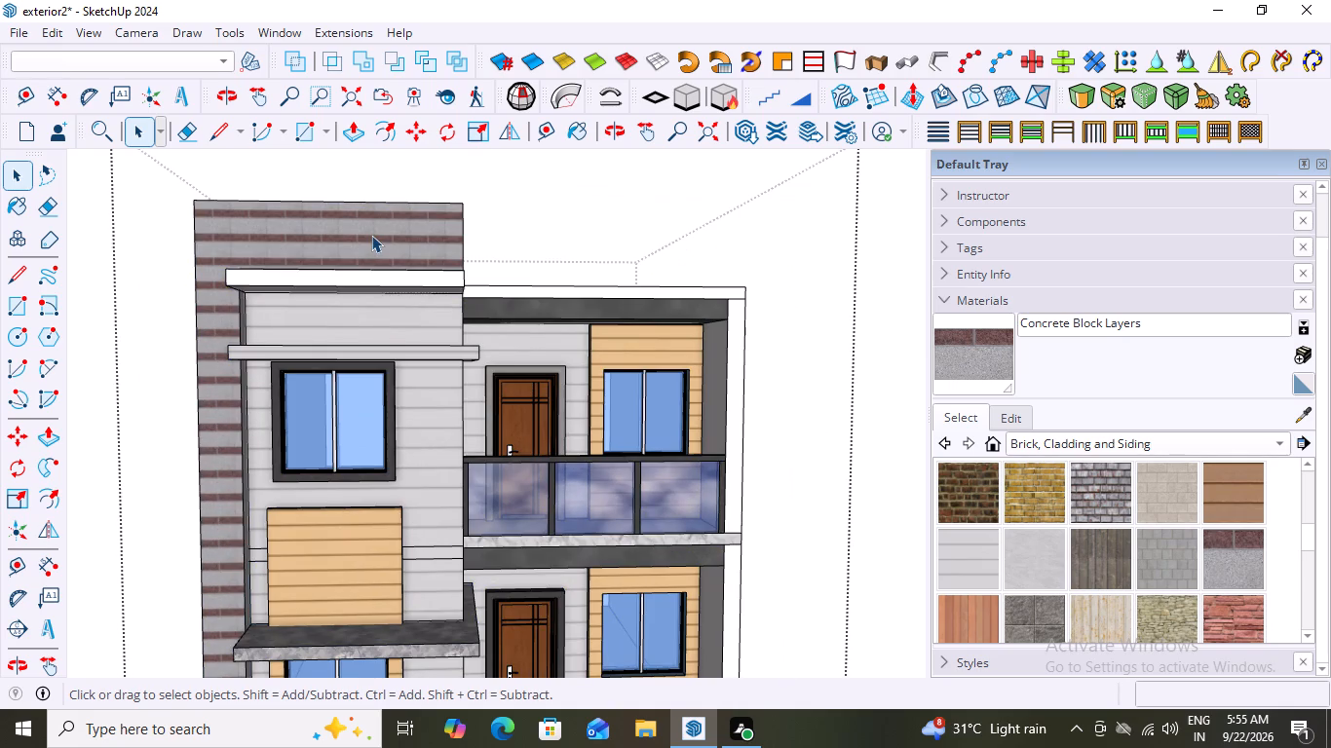
{"action": "scroll", "coordinate": [374, 234], "scroll_direction": "down", "scroll_amount": 2}
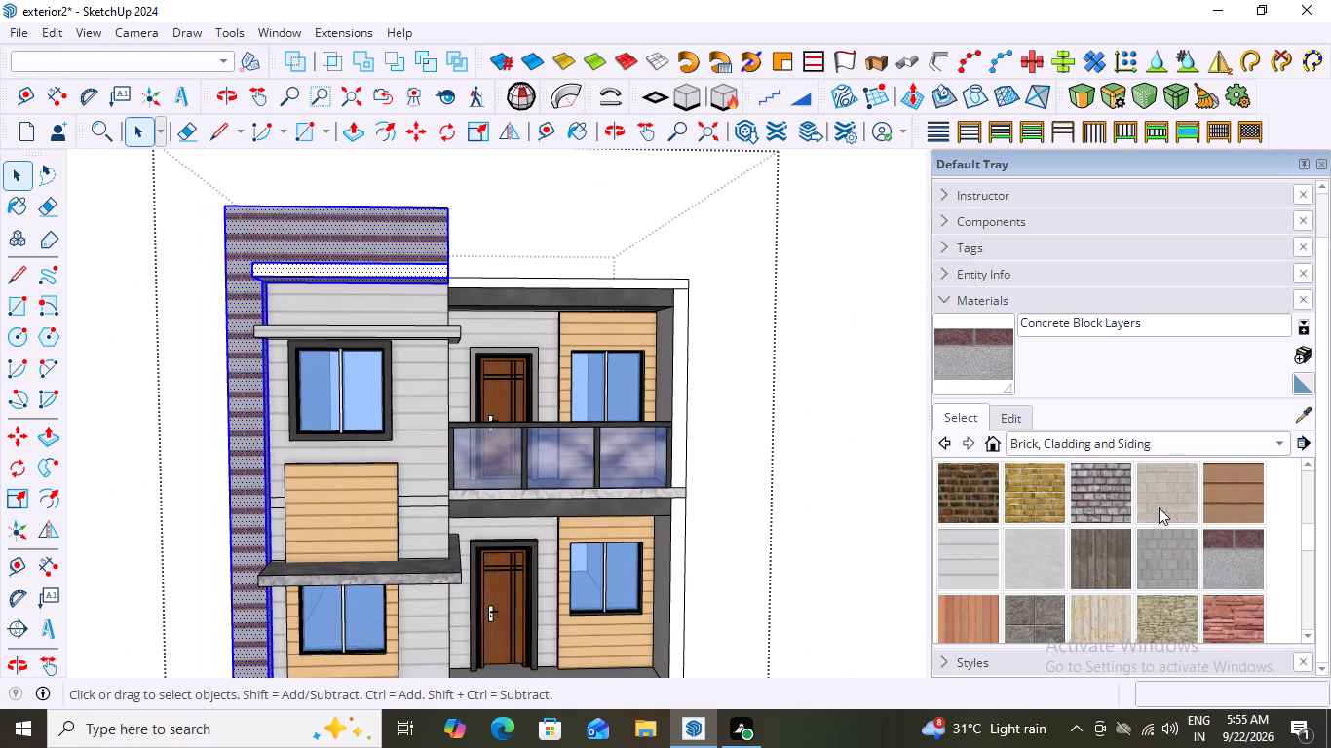
{"action": "scroll", "coordinate": [1183, 542], "scroll_direction": "down", "scroll_amount": 2}
{"action": "scroll", "coordinate": [1183, 542], "scroll_direction": "up", "scroll_amount": 4}
{"action": "left_click", "coordinate": [1284, 440]}
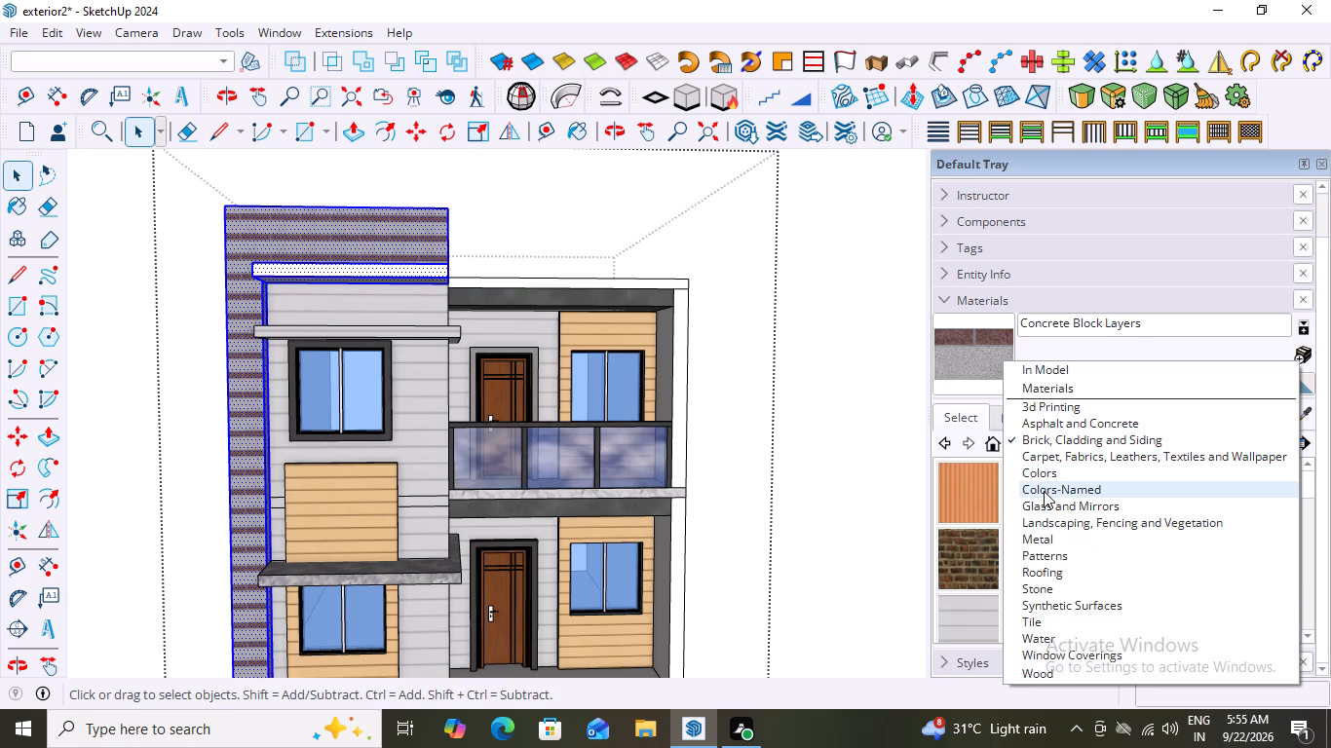
{"action": "left_click", "coordinate": [1040, 538]}
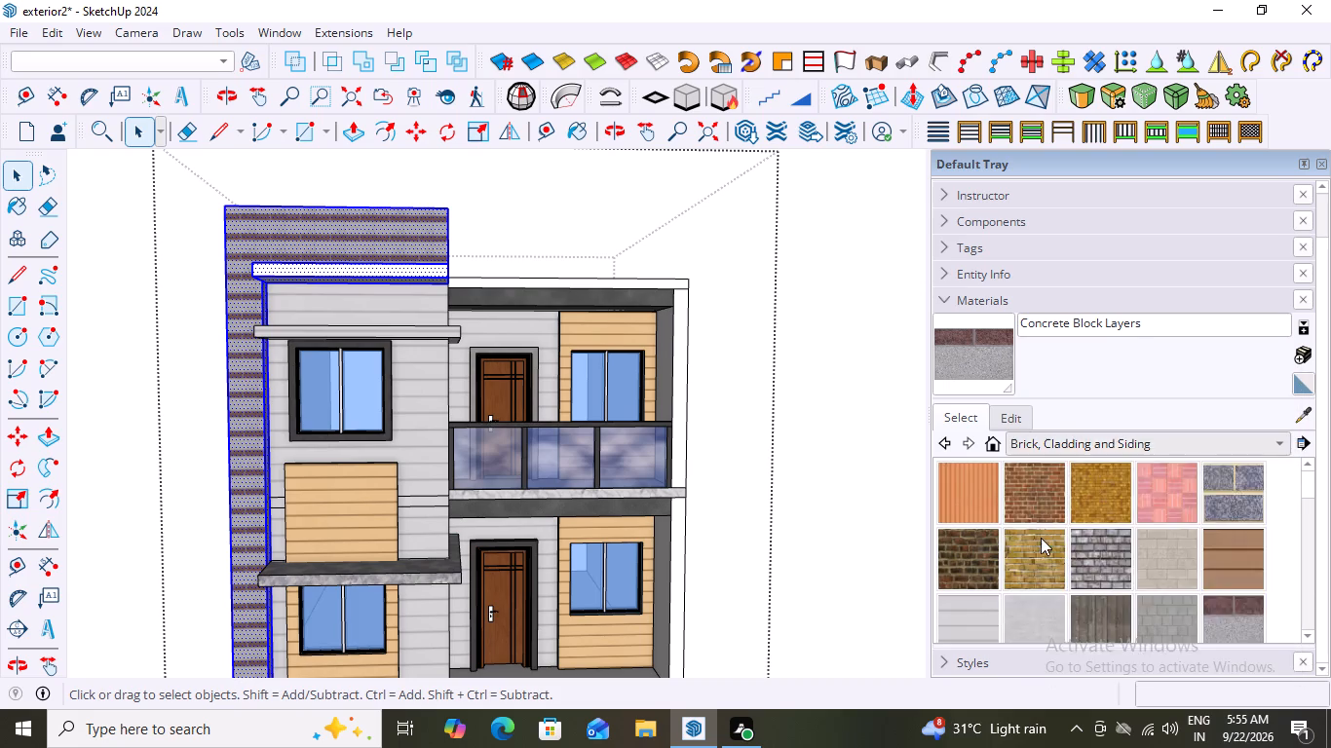
{"action": "scroll", "coordinate": [1157, 544], "scroll_direction": "down", "scroll_amount": 1}
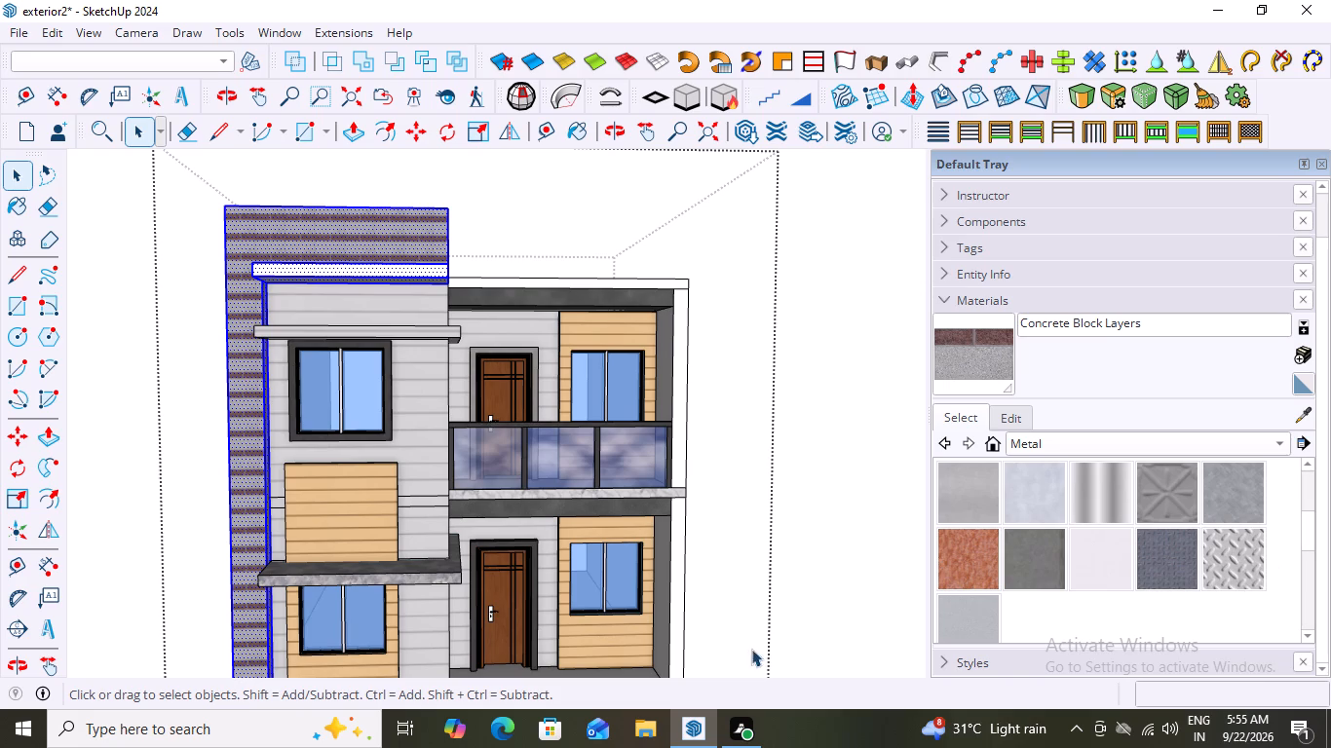
{"action": "left_click", "coordinate": [959, 561]}
{"action": "left_click", "coordinate": [398, 225]}
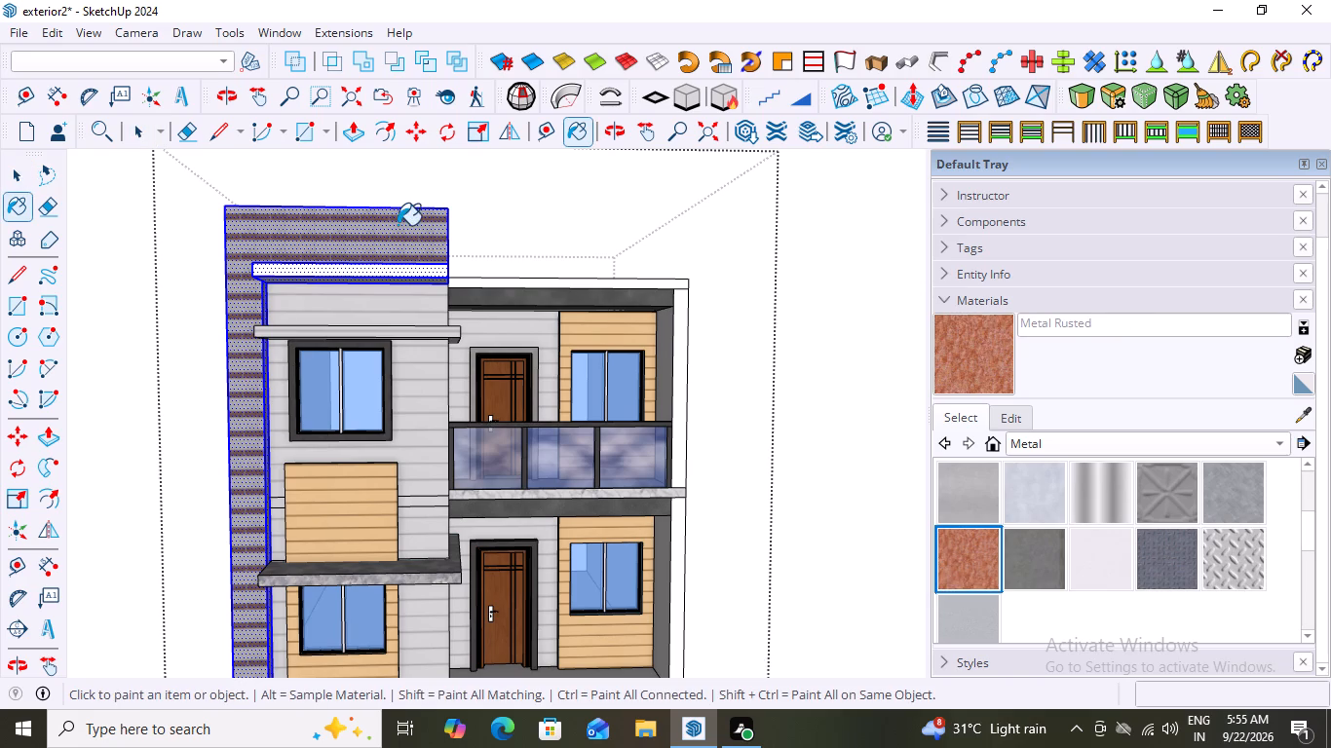
{"action": "scroll", "coordinate": [303, 396], "scroll_direction": "up", "scroll_amount": 3}
{"action": "scroll", "coordinate": [304, 394], "scroll_direction": "down", "scroll_amount": 7}
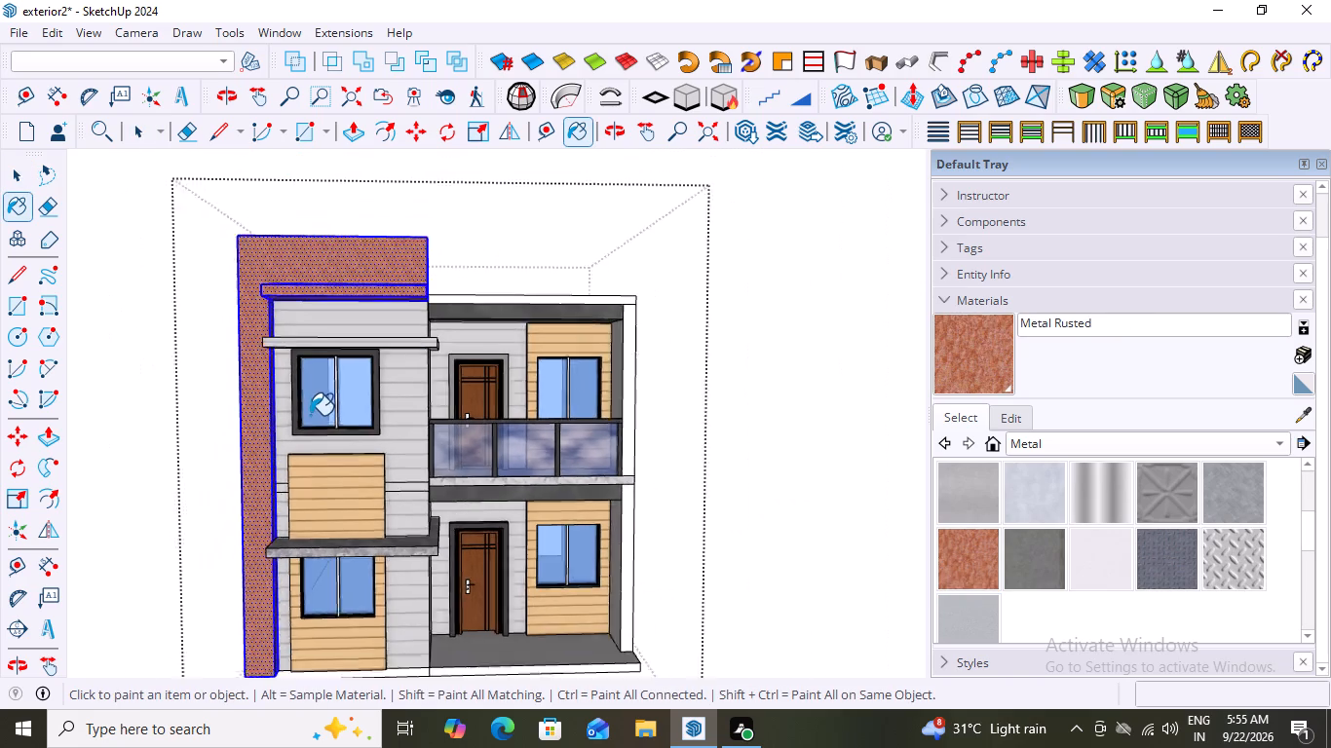
{"action": "key", "text": "space"}
{"action": "left_click", "coordinate": [729, 260]}
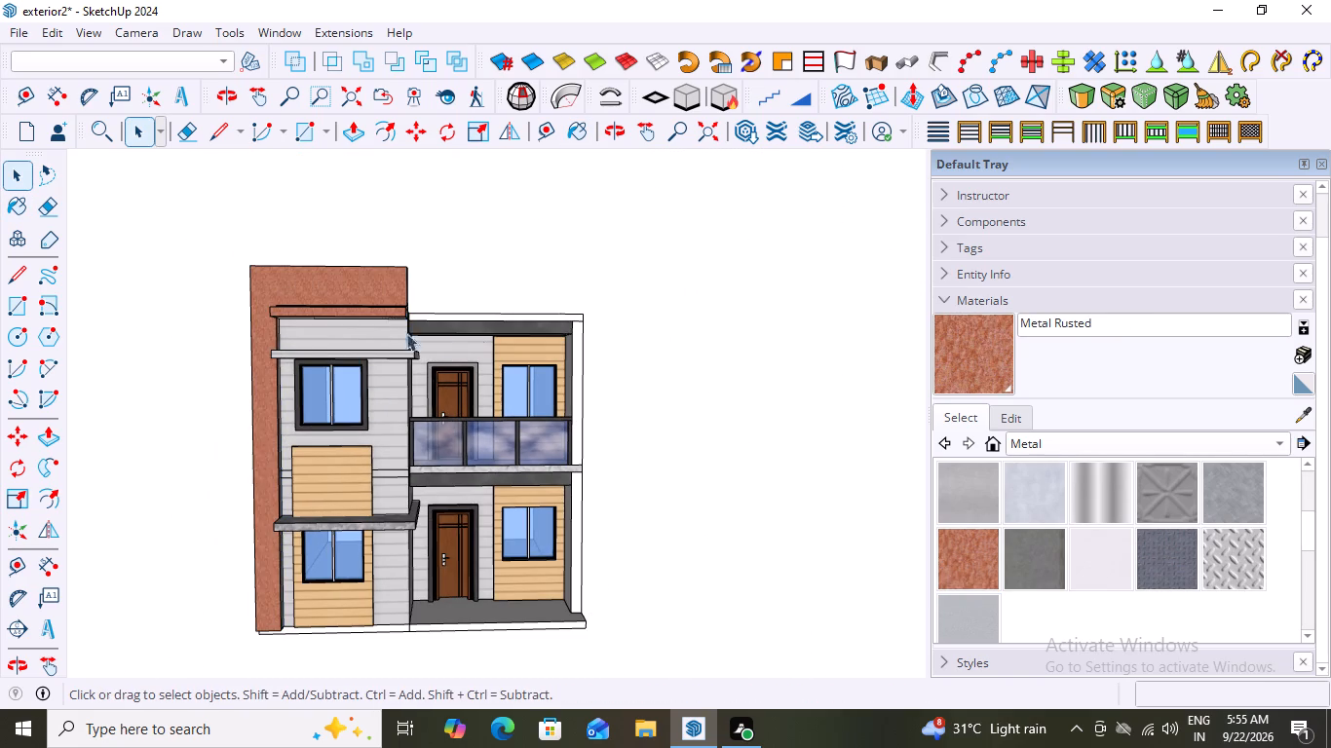
Examine the Metal Rusted finish on the L-shaped frame and topmost ledge against the rest of the facade from several angles and distances.
{"action": "scroll", "coordinate": [347, 316], "scroll_direction": "up", "scroll_amount": 8}
{"action": "scroll", "coordinate": [278, 277], "scroll_direction": "up", "scroll_amount": 7}
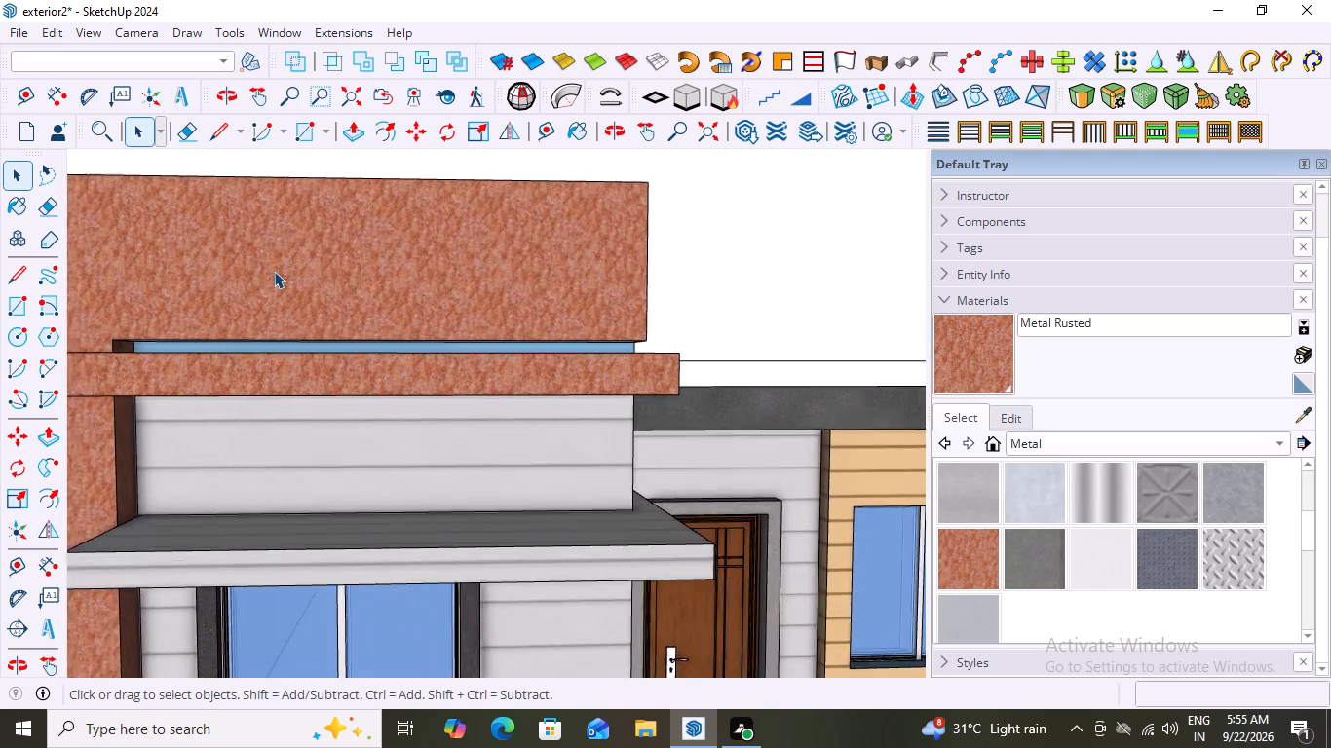
{"action": "scroll", "coordinate": [274, 271], "scroll_direction": "down", "scroll_amount": 12}
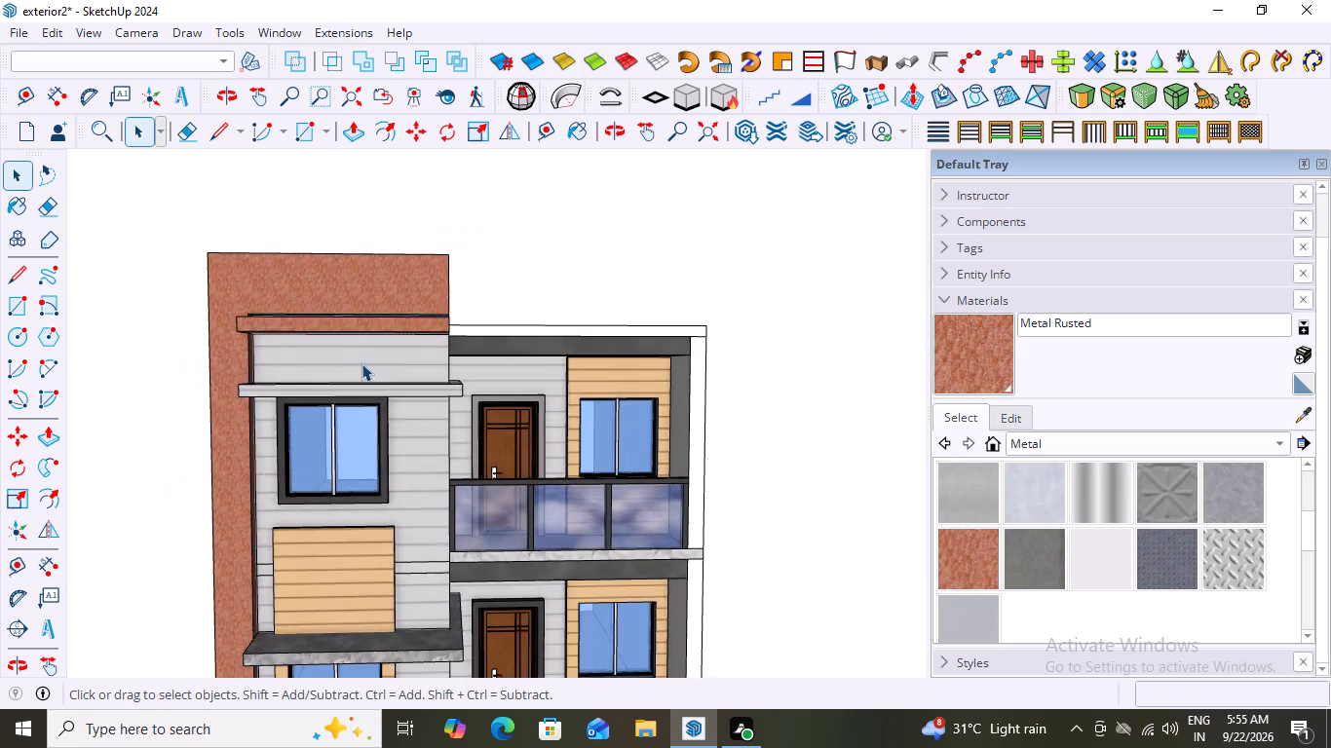
{"action": "scroll", "coordinate": [361, 363], "scroll_direction": "down", "scroll_amount": 3}
{"action": "middle_click_drag", "start_coordinate": [327, 369], "coordinate": [501, 382]}
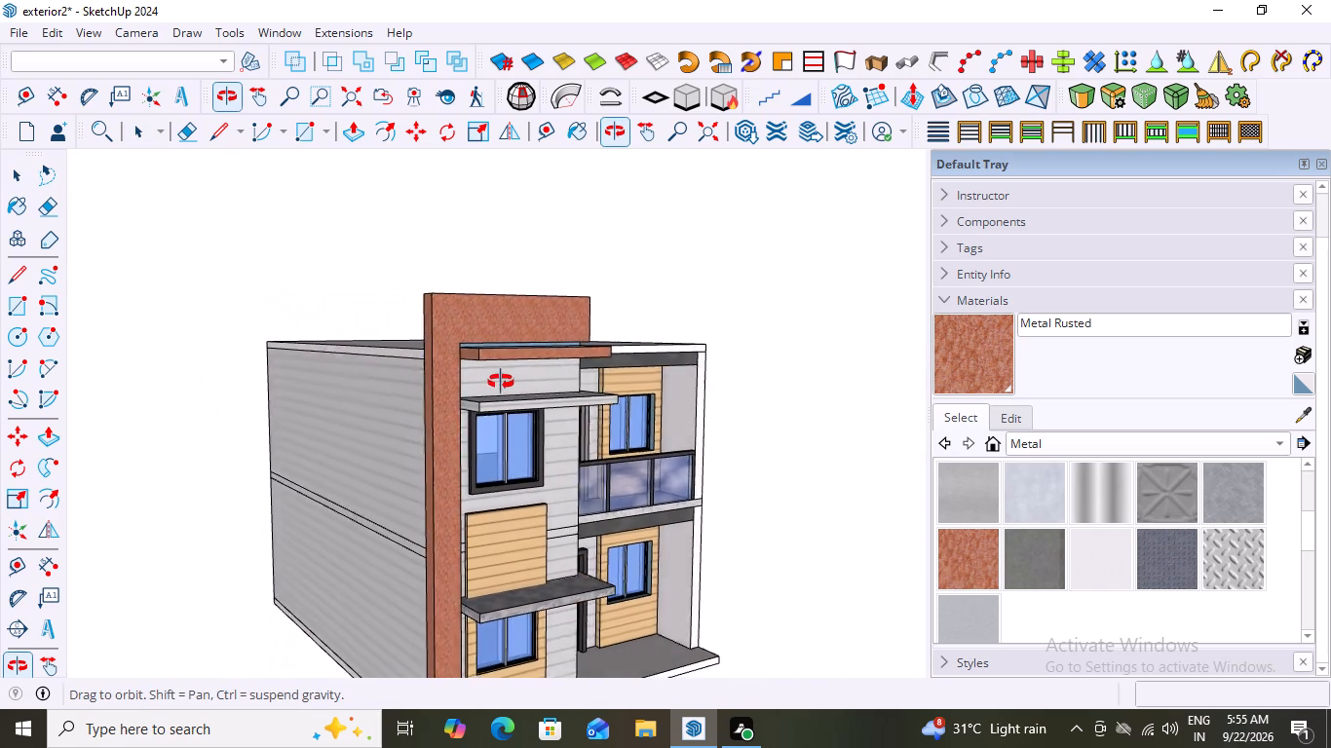
{"action": "middle_click_drag", "start_coordinate": [501, 382], "coordinate": [284, 393]}
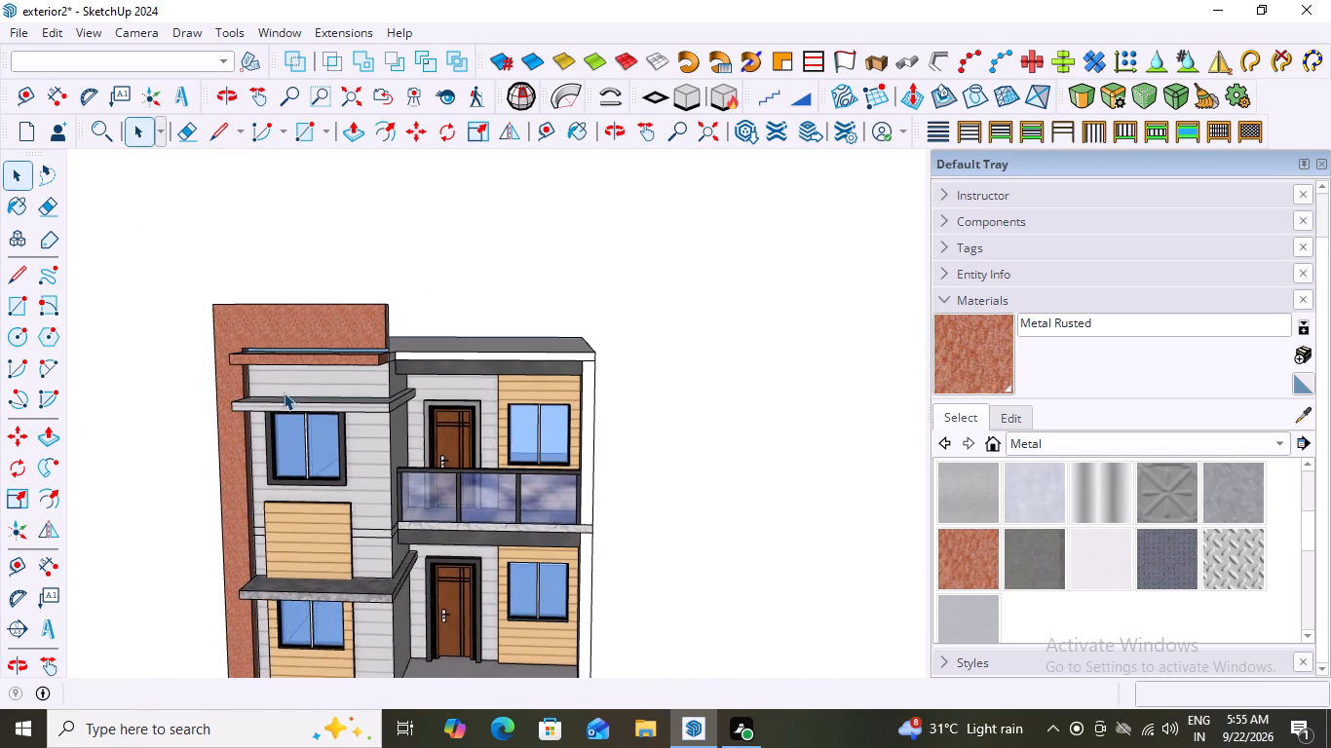
{"action": "scroll", "coordinate": [333, 368], "scroll_direction": "up", "scroll_amount": 12}
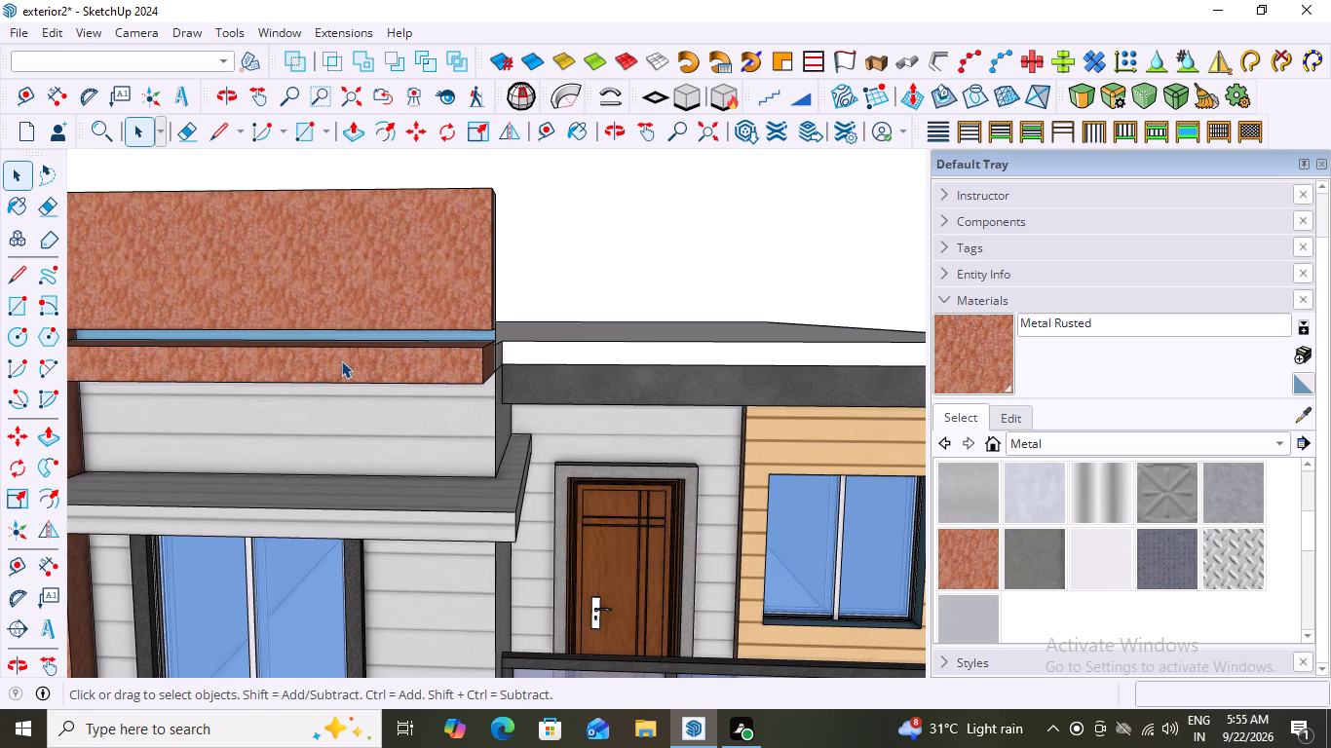
{"action": "middle_click_drag", "start_coordinate": [432, 300], "coordinate": [108, 322]}
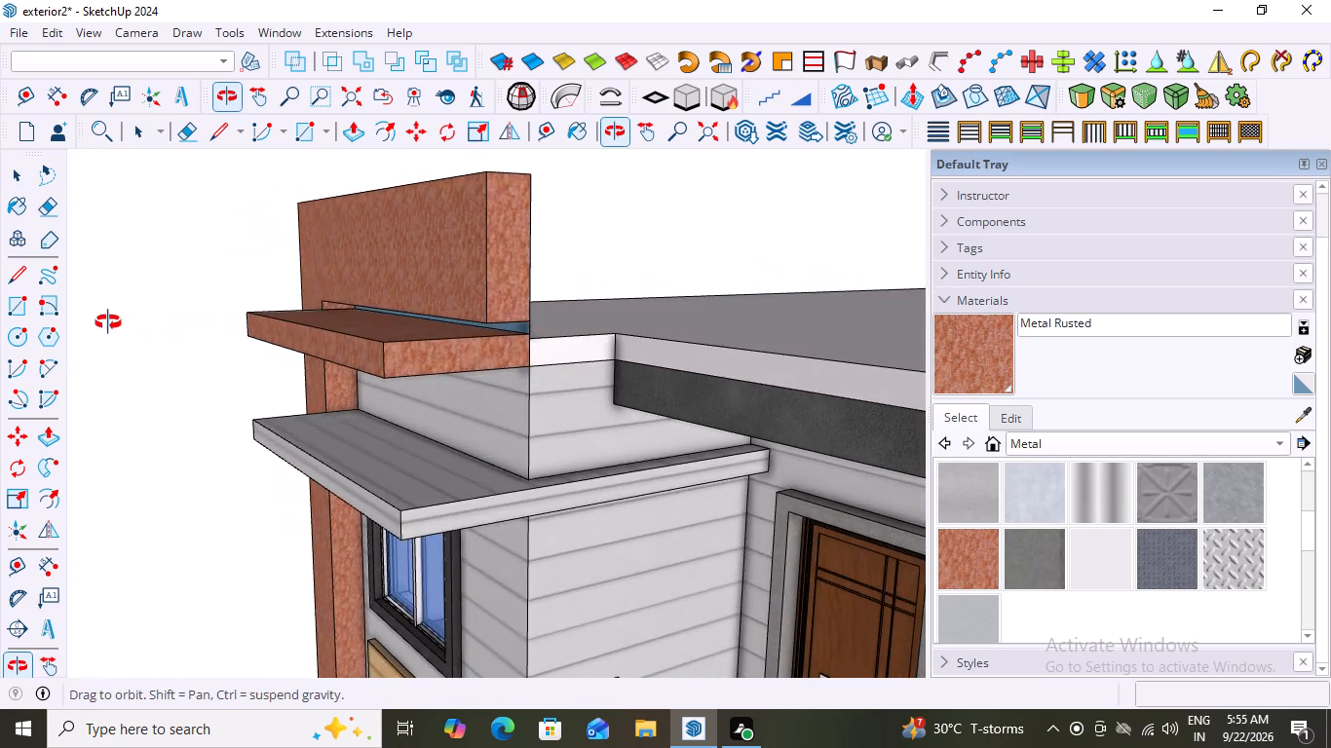
{"action": "middle_click_drag", "start_coordinate": [108, 322], "coordinate": [473, 368]}
{"action": "scroll", "coordinate": [435, 336], "scroll_direction": "down", "scroll_amount": 10}
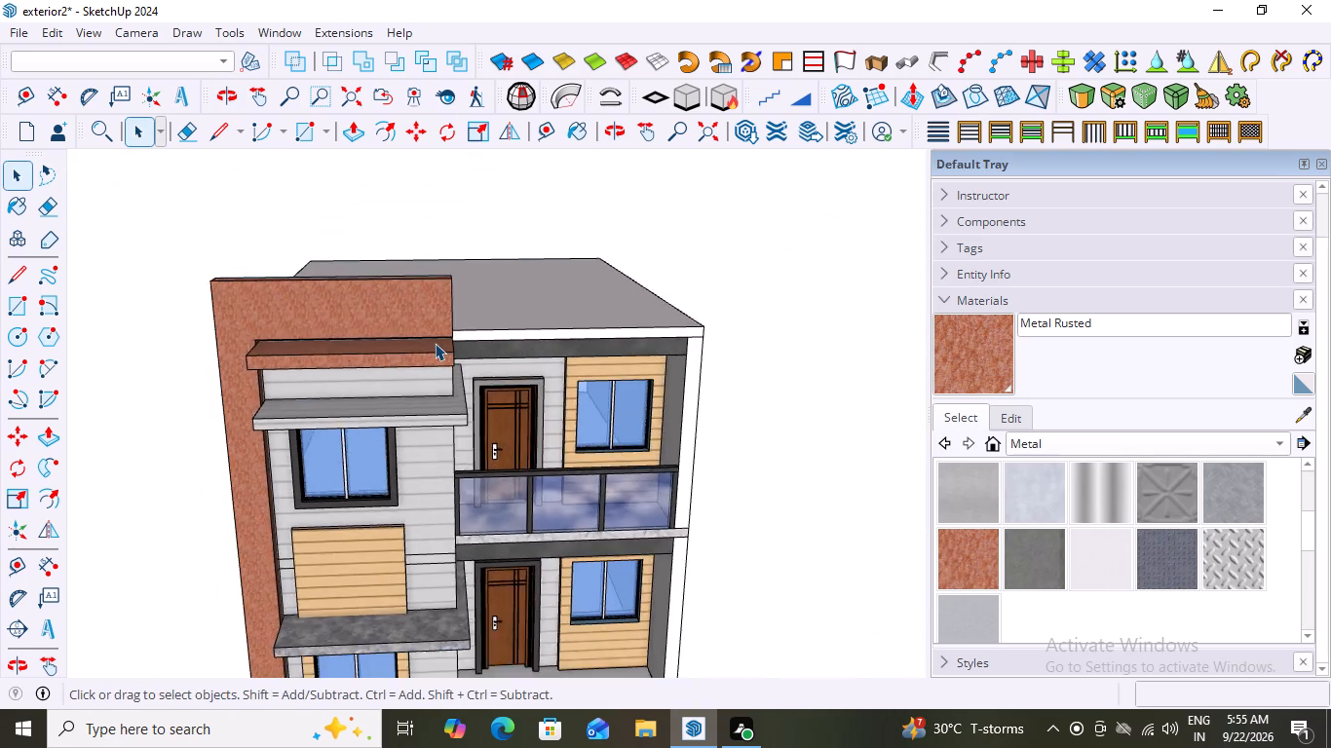
{"action": "scroll", "coordinate": [435, 343], "scroll_direction": "down", "scroll_amount": 2}
{"action": "middle_click_drag", "start_coordinate": [285, 405], "coordinate": [270, 354]}
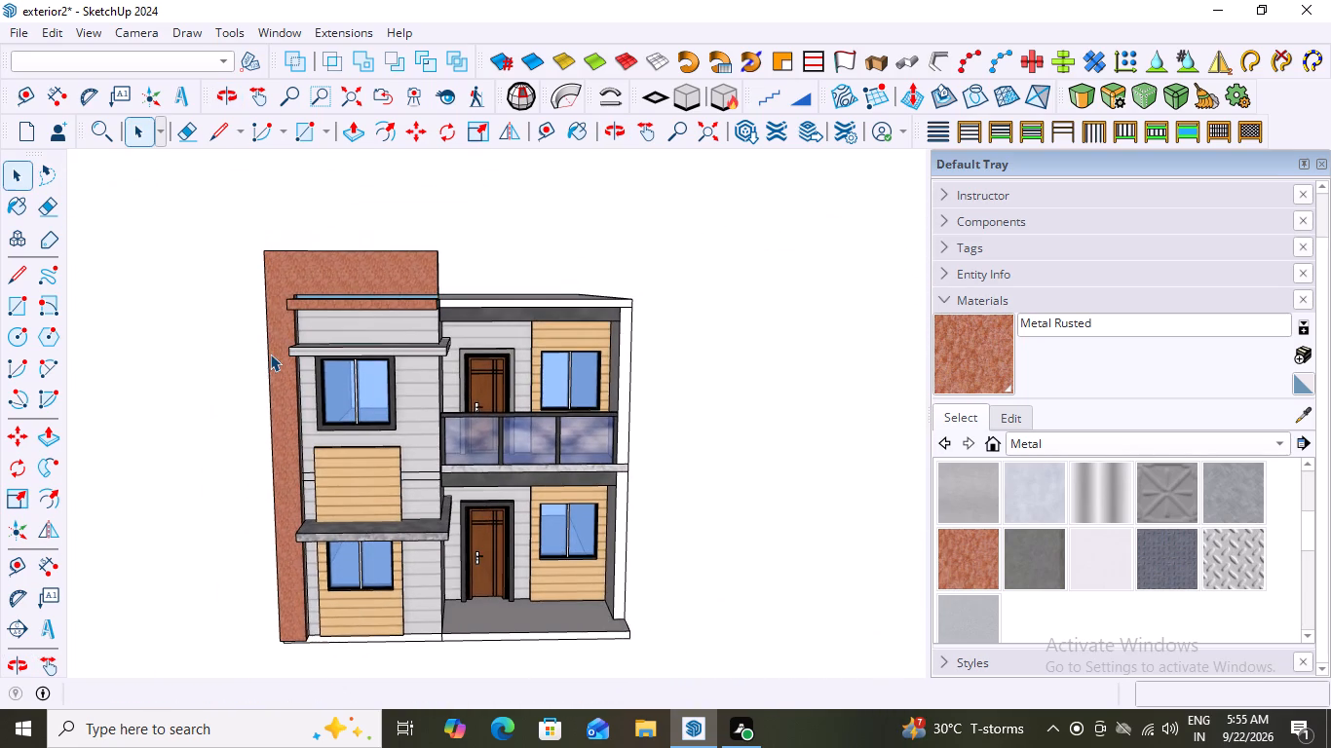
{"action": "middle_click_drag", "start_coordinate": [280, 331], "coordinate": [285, 306]}
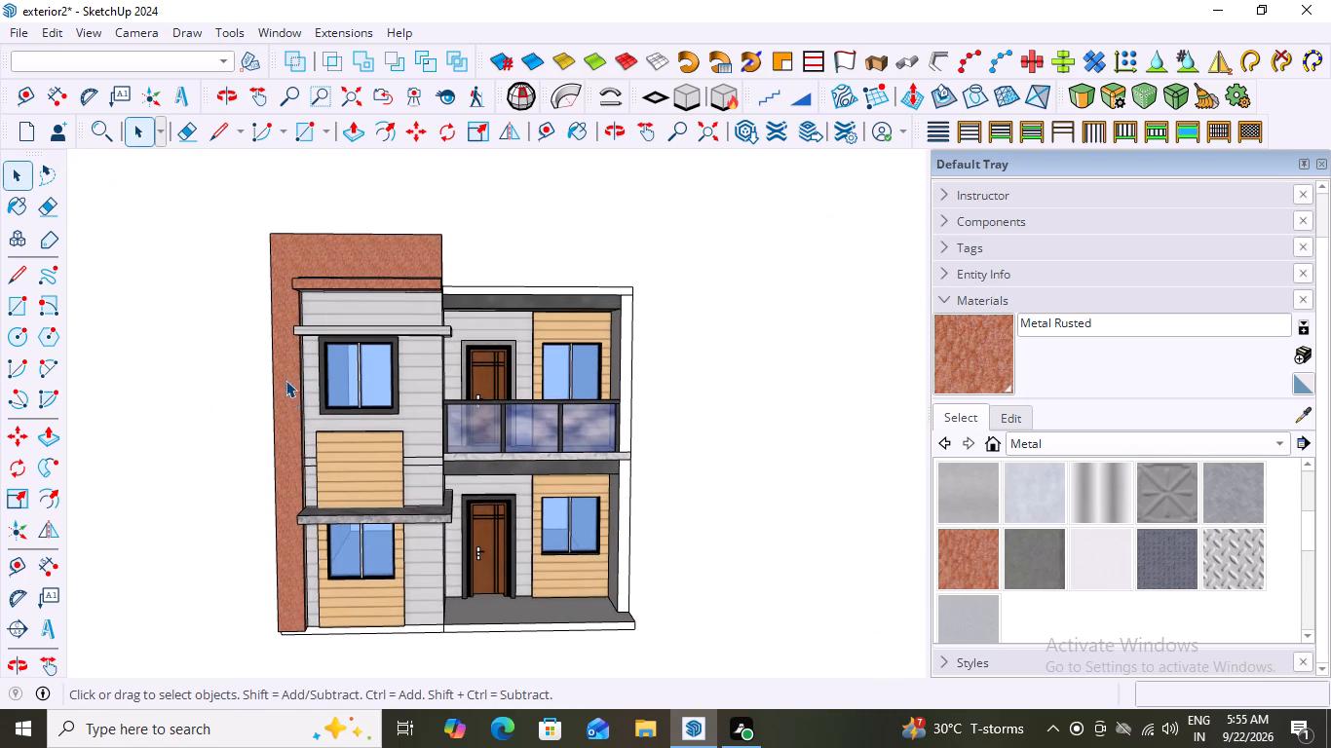
Reopen the house group, repaint the L-shaped frame's front face with Roofing Shingles GAF Estates from the Roofing collection, and exit the group.
{"action": "double_click", "coordinate": [283, 345]}
{"action": "left_click", "coordinate": [283, 345]}
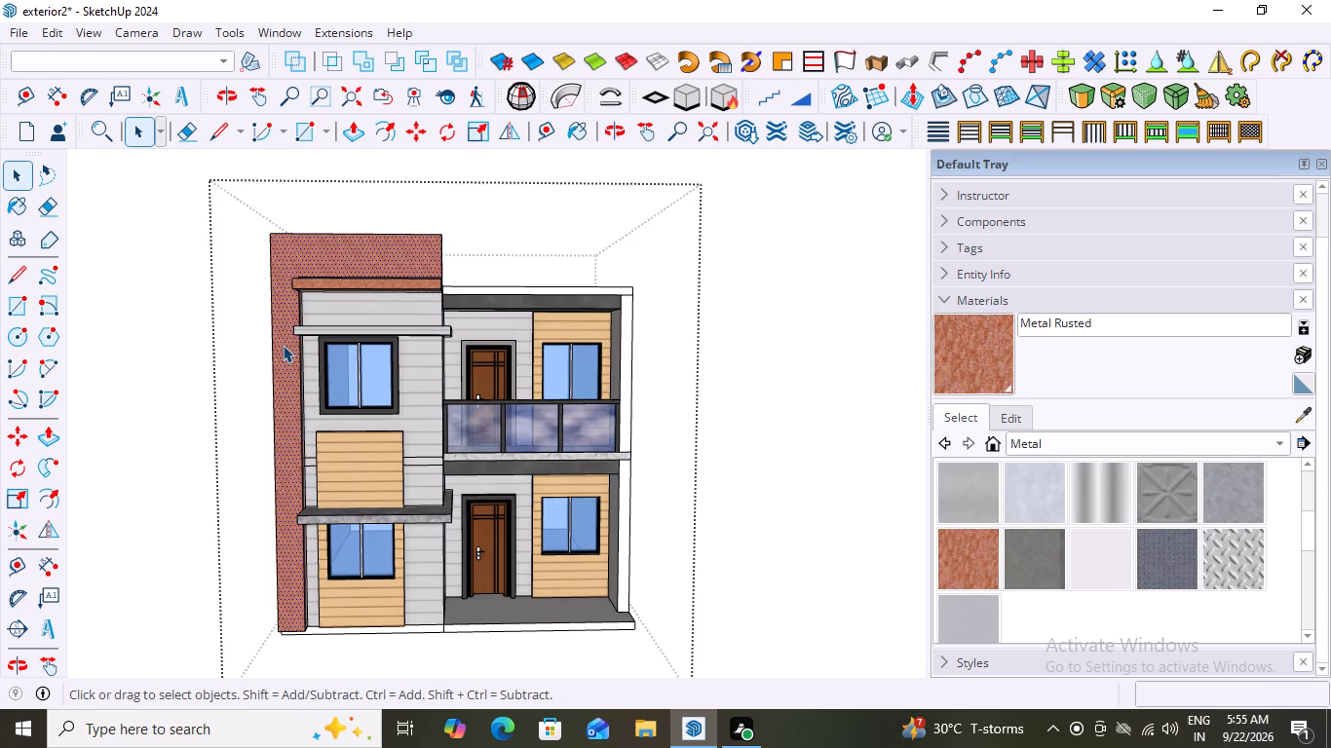
{"action": "scroll", "coordinate": [1201, 557], "scroll_direction": "down", "scroll_amount": 4}
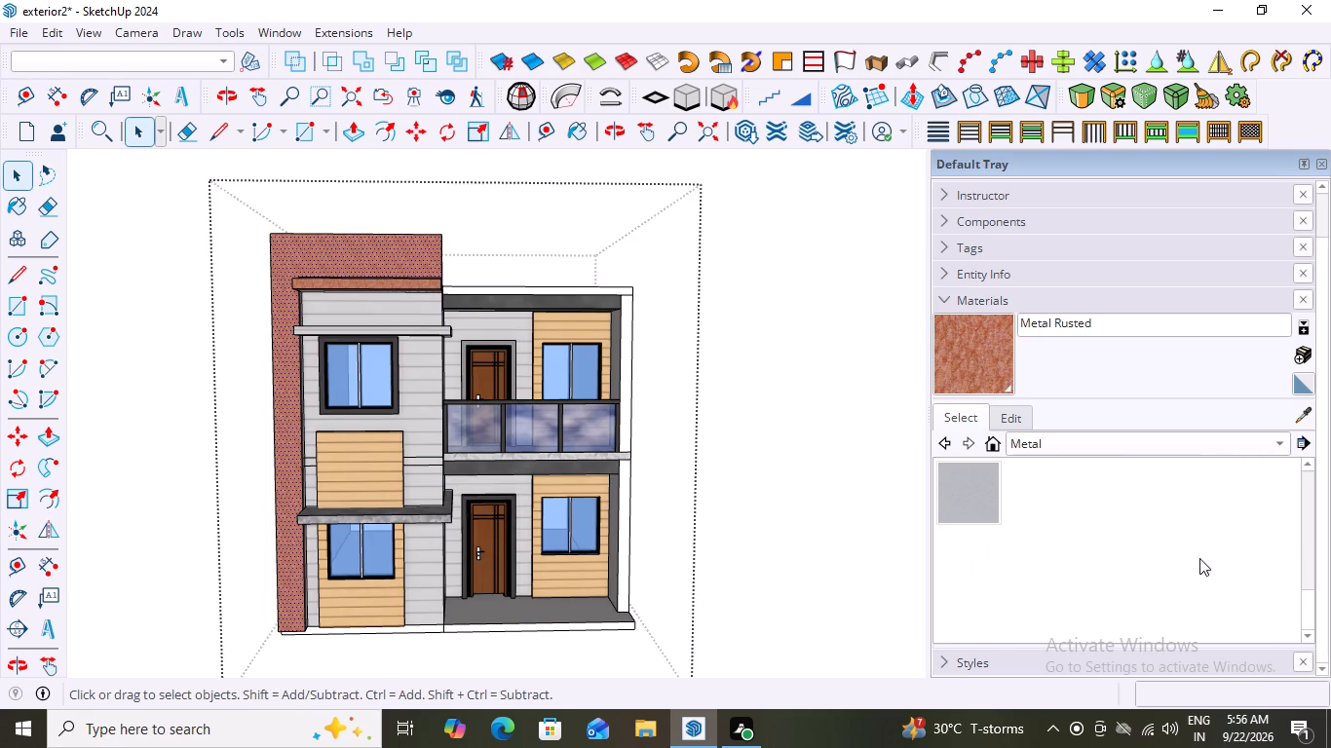
{"action": "scroll", "coordinate": [1199, 558], "scroll_direction": "up", "scroll_amount": 6}
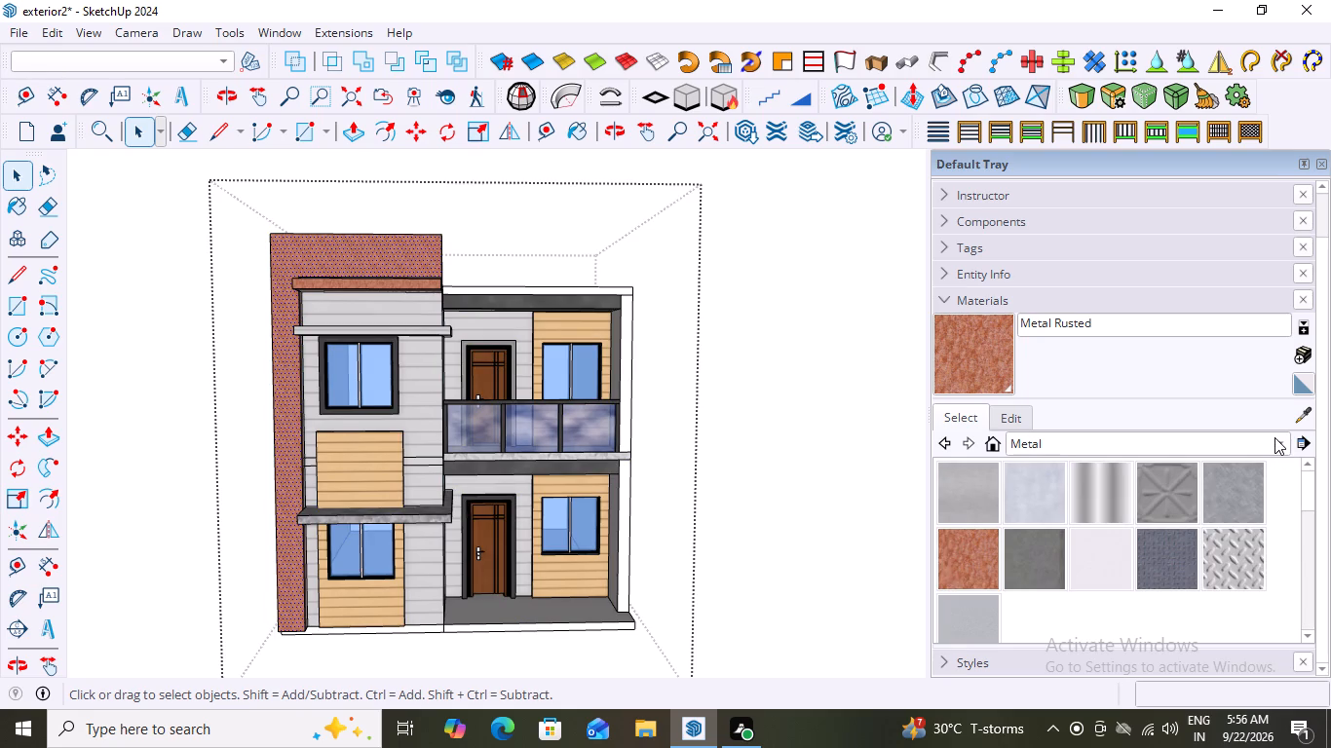
{"action": "left_click", "coordinate": [1274, 437]}
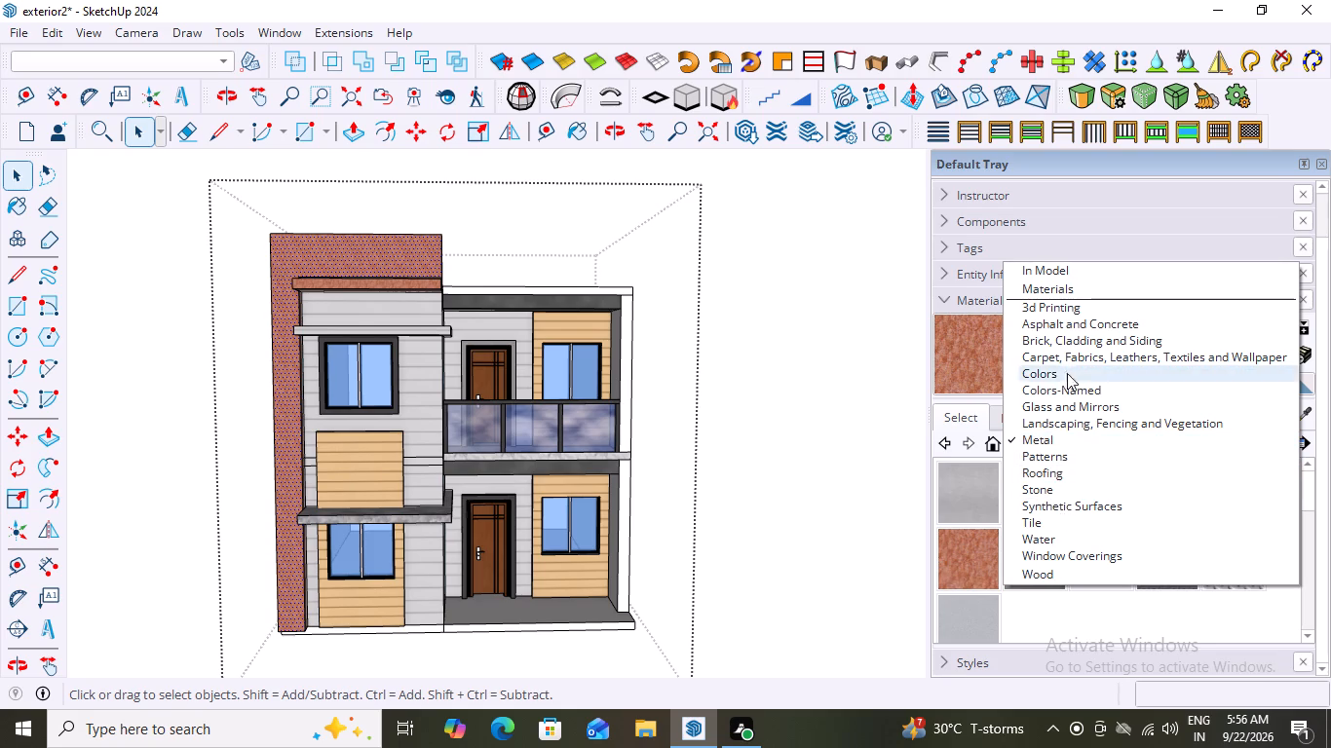
{"action": "left_click", "coordinate": [1050, 340]}
{"action": "scroll", "coordinate": [1095, 486], "scroll_direction": "down", "scroll_amount": 3}
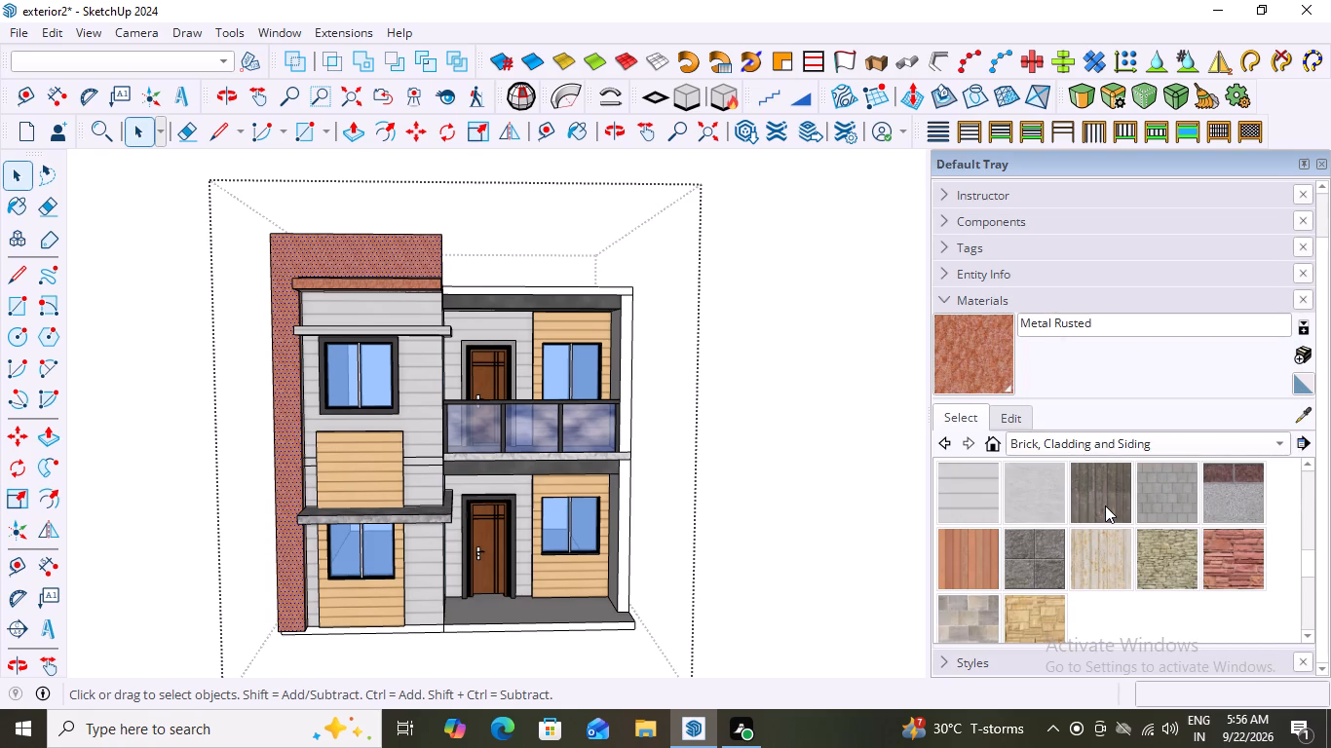
{"action": "left_click", "coordinate": [1282, 437]}
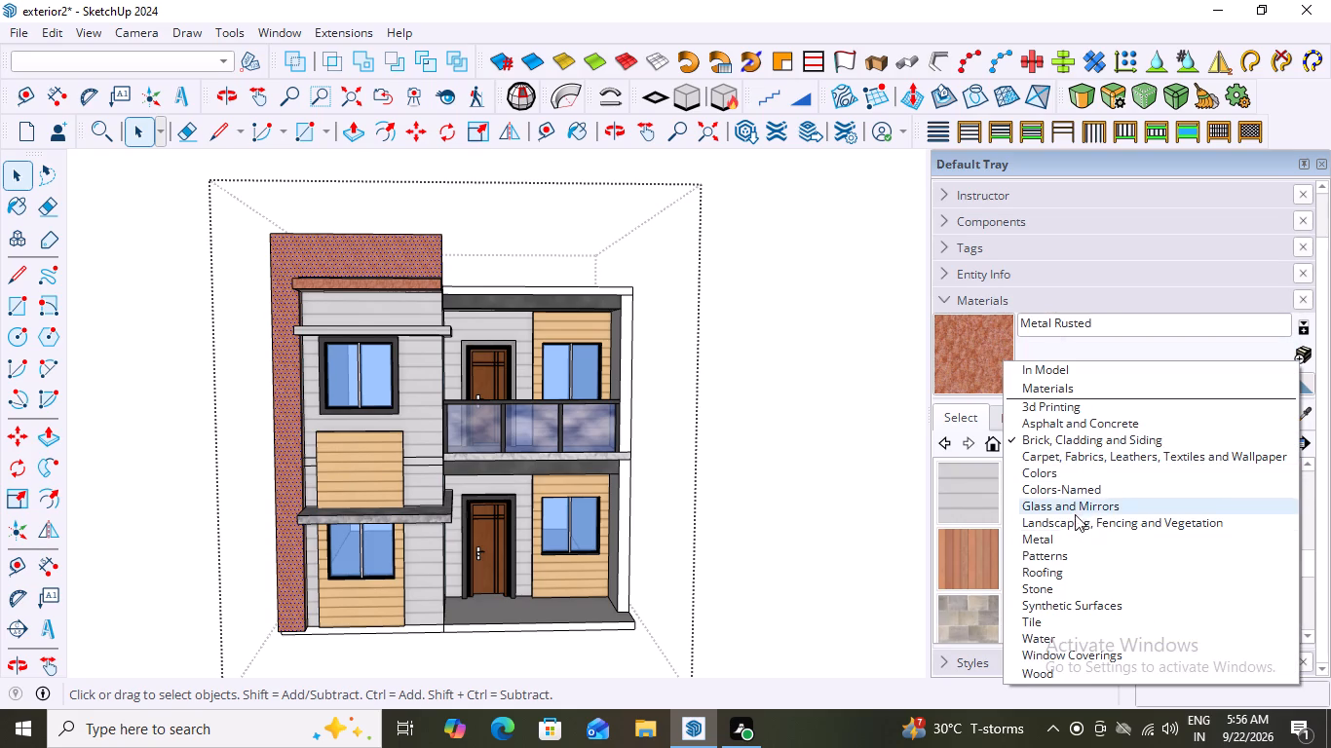
{"action": "left_click", "coordinate": [1054, 565]}
{"action": "left_click", "coordinate": [1249, 495]}
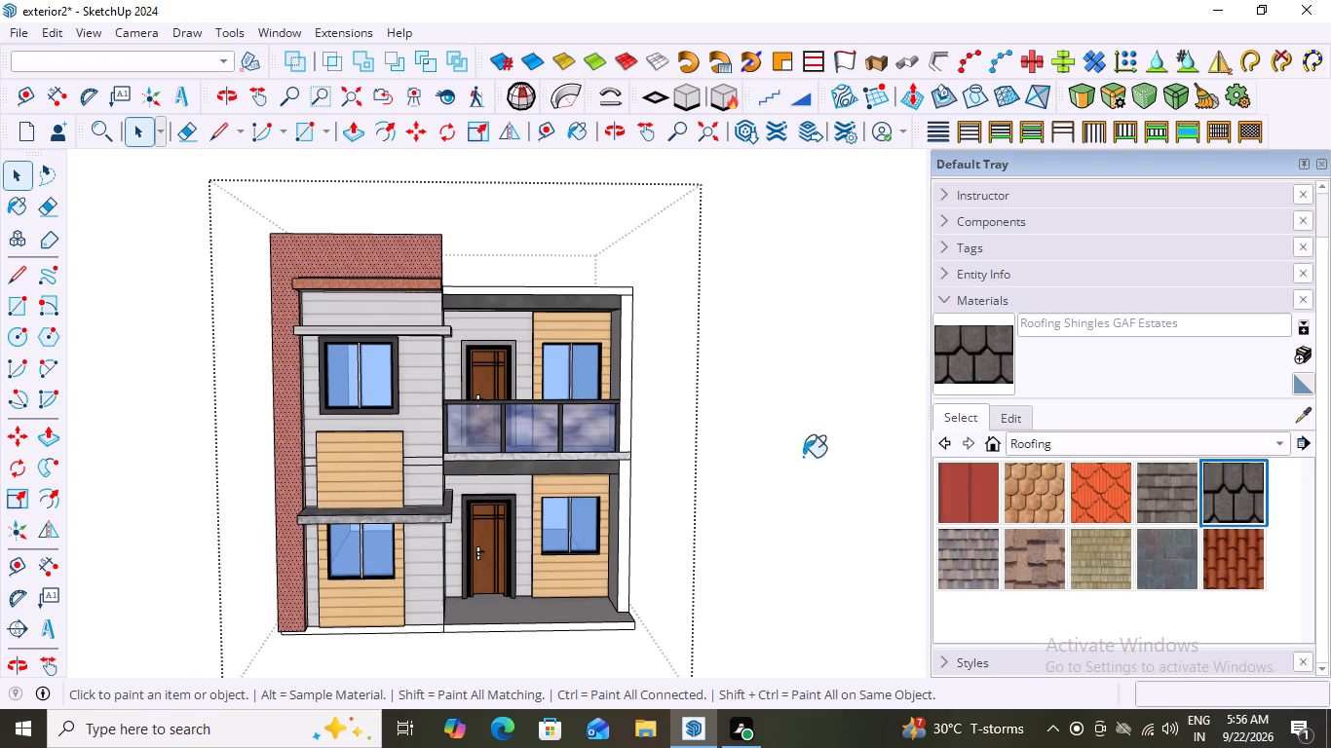
{"action": "left_click", "coordinate": [384, 269]}
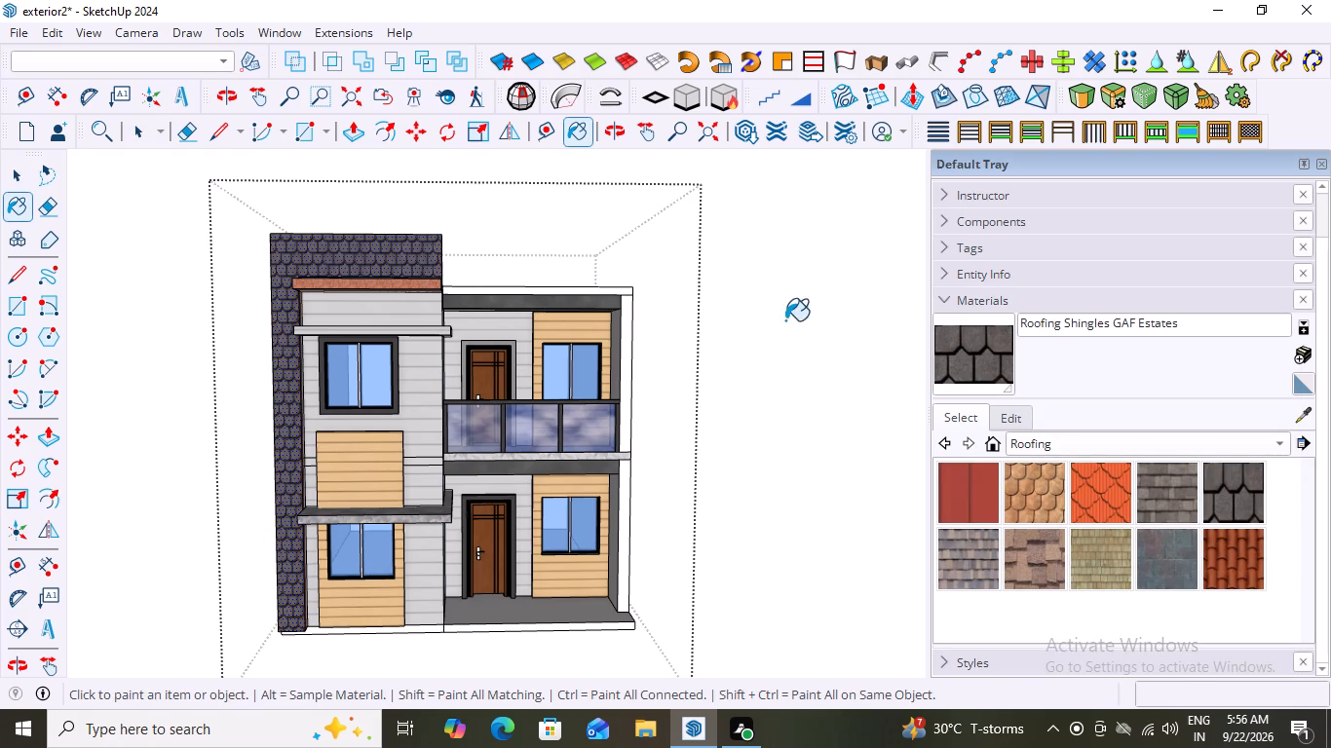
{"action": "key", "text": "space"}
{"action": "left_click", "coordinate": [767, 324]}
Examine the shingle finish on the L-shaped frame against the topmost ledge and the rest of the facade from several angles and distances.
{"action": "middle_click", "coordinate": [454, 409]}
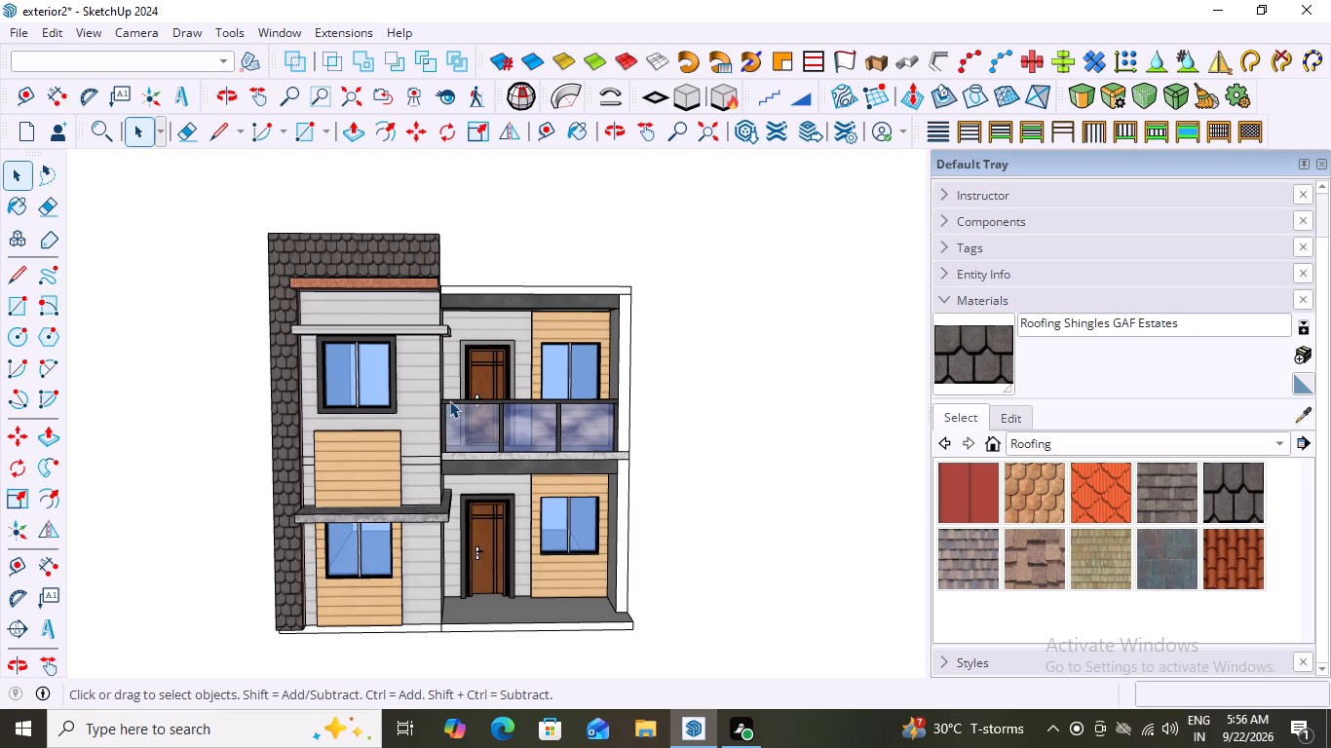
{"action": "scroll", "coordinate": [338, 274], "scroll_direction": "up", "scroll_amount": 4}
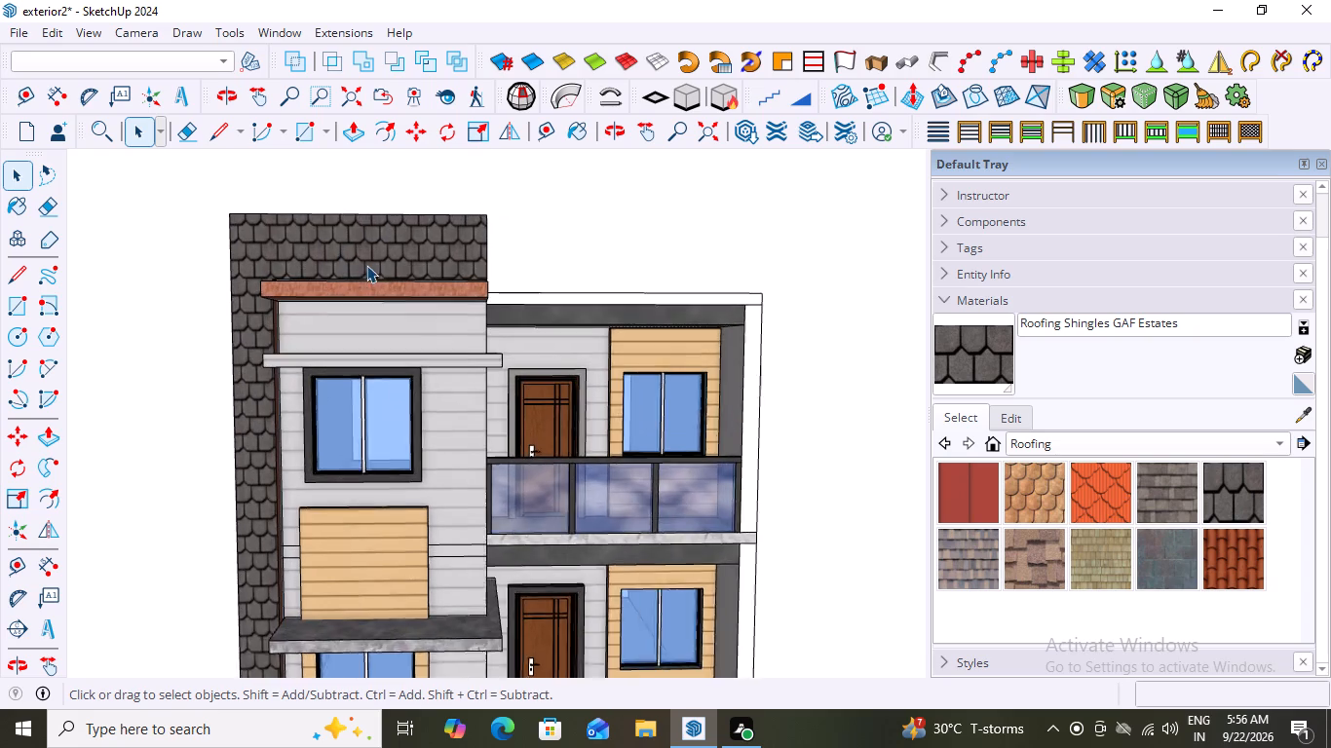
{"action": "scroll", "coordinate": [366, 265], "scroll_direction": "up", "scroll_amount": 1}
{"action": "middle_click_drag", "start_coordinate": [358, 318], "coordinate": [338, 369]}
{"action": "scroll", "coordinate": [376, 349], "scroll_direction": "up", "scroll_amount": 7}
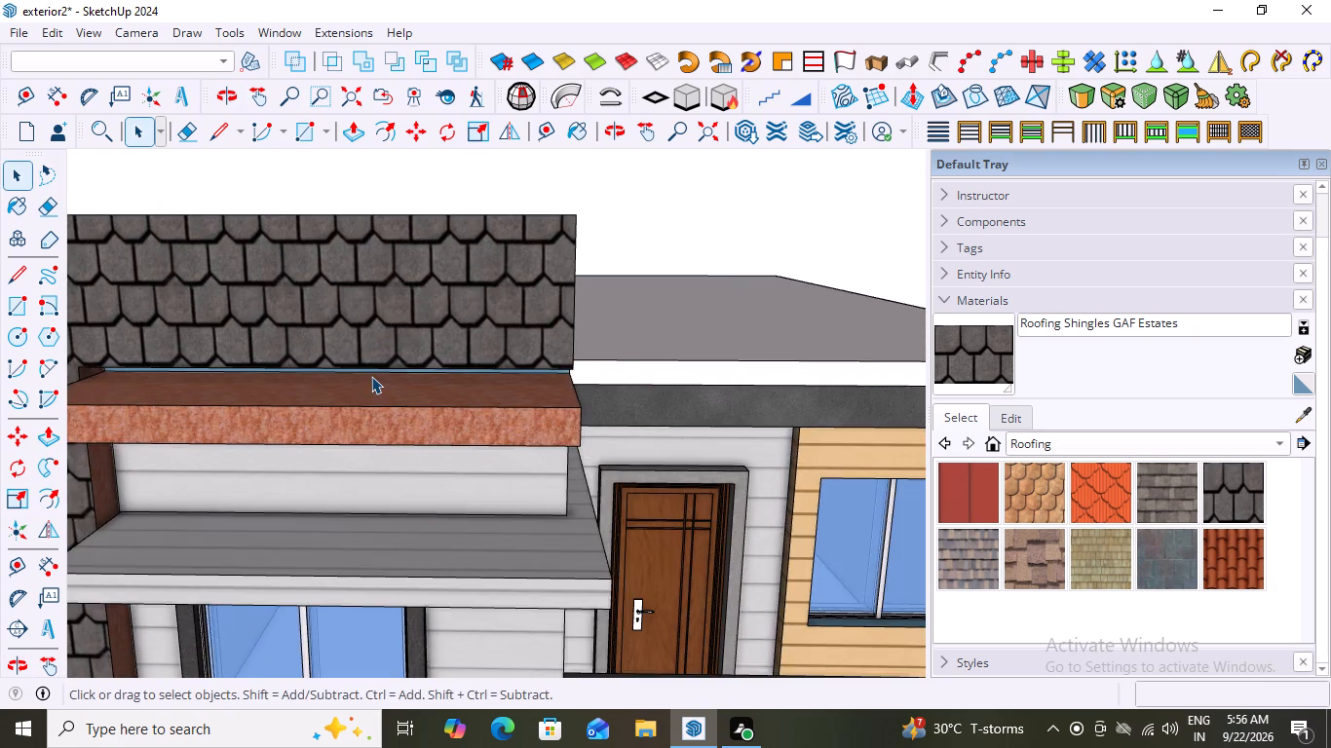
{"action": "middle_click_drag", "start_coordinate": [378, 367], "coordinate": [435, 295]}
{"action": "scroll", "coordinate": [435, 295], "scroll_direction": "down", "scroll_amount": 16}
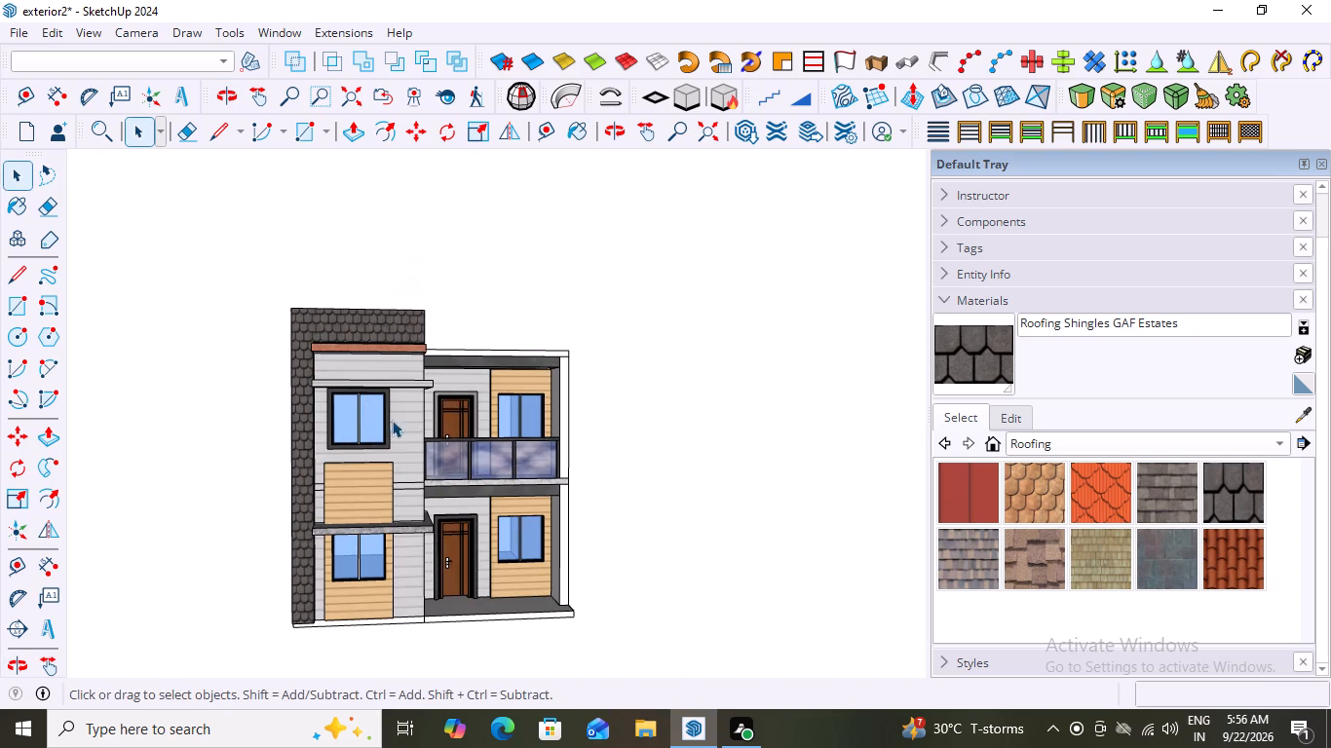
{"action": "middle_click_drag", "start_coordinate": [410, 403], "coordinate": [411, 452]}
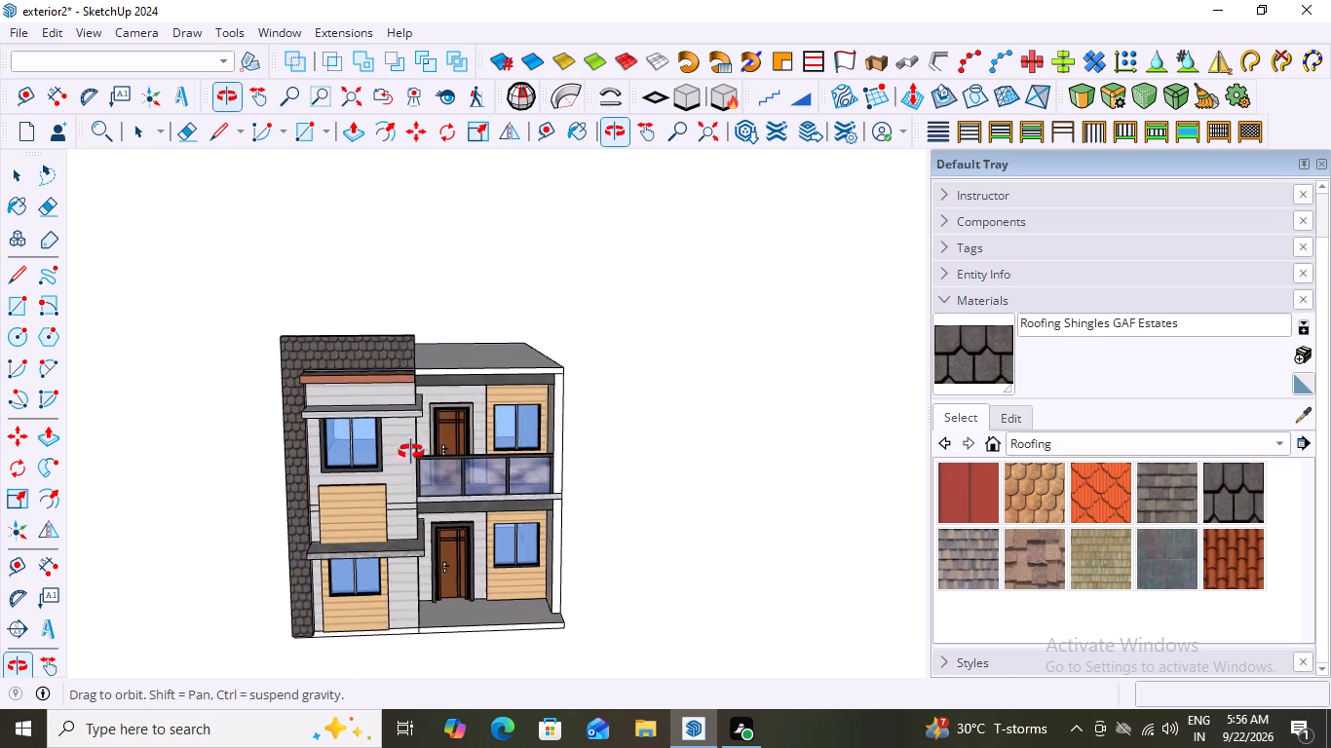
{"action": "middle_click_drag", "start_coordinate": [411, 452], "coordinate": [423, 450]}
Reopen the house group, select the topmost ledge's front face, and look through the Tile collection for a replacement finish.
{"action": "scroll", "coordinate": [423, 396], "scroll_direction": "up", "scroll_amount": 11}
{"action": "triple_click", "coordinate": [392, 381]}
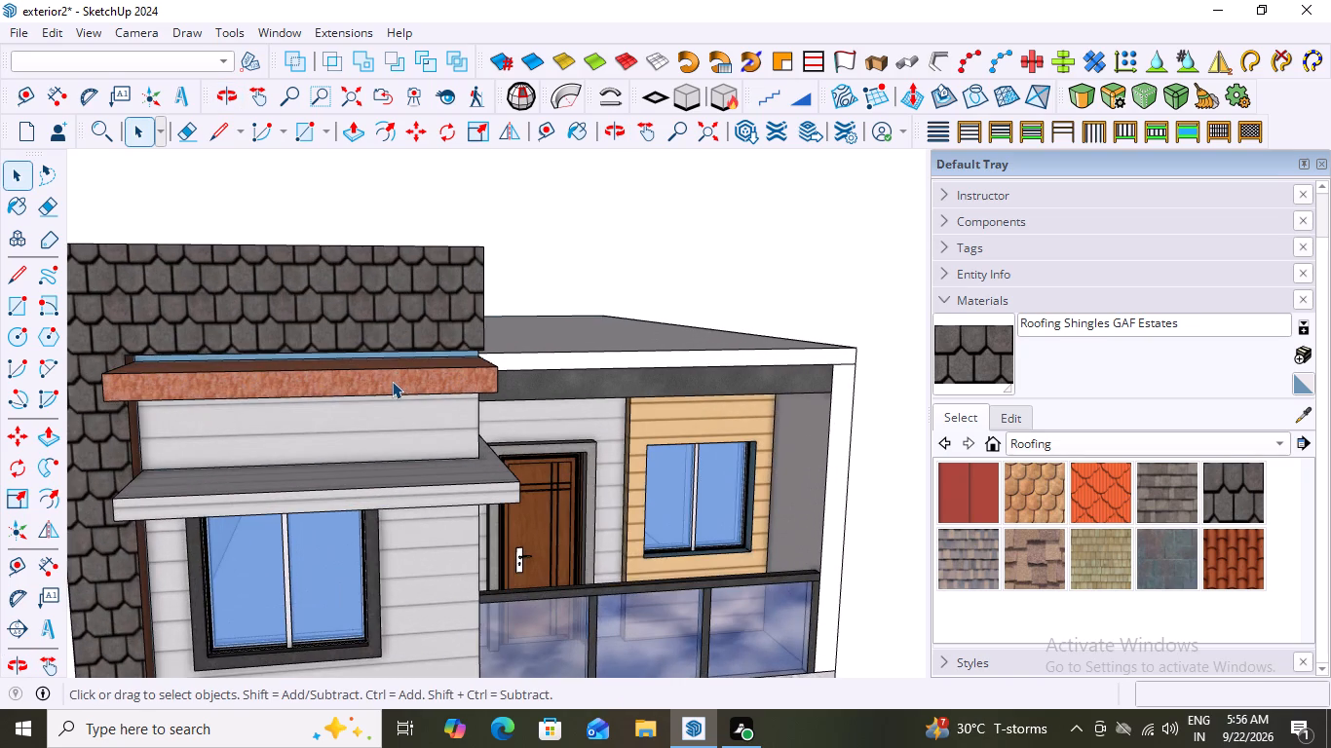
{"action": "left_click", "coordinate": [392, 381]}
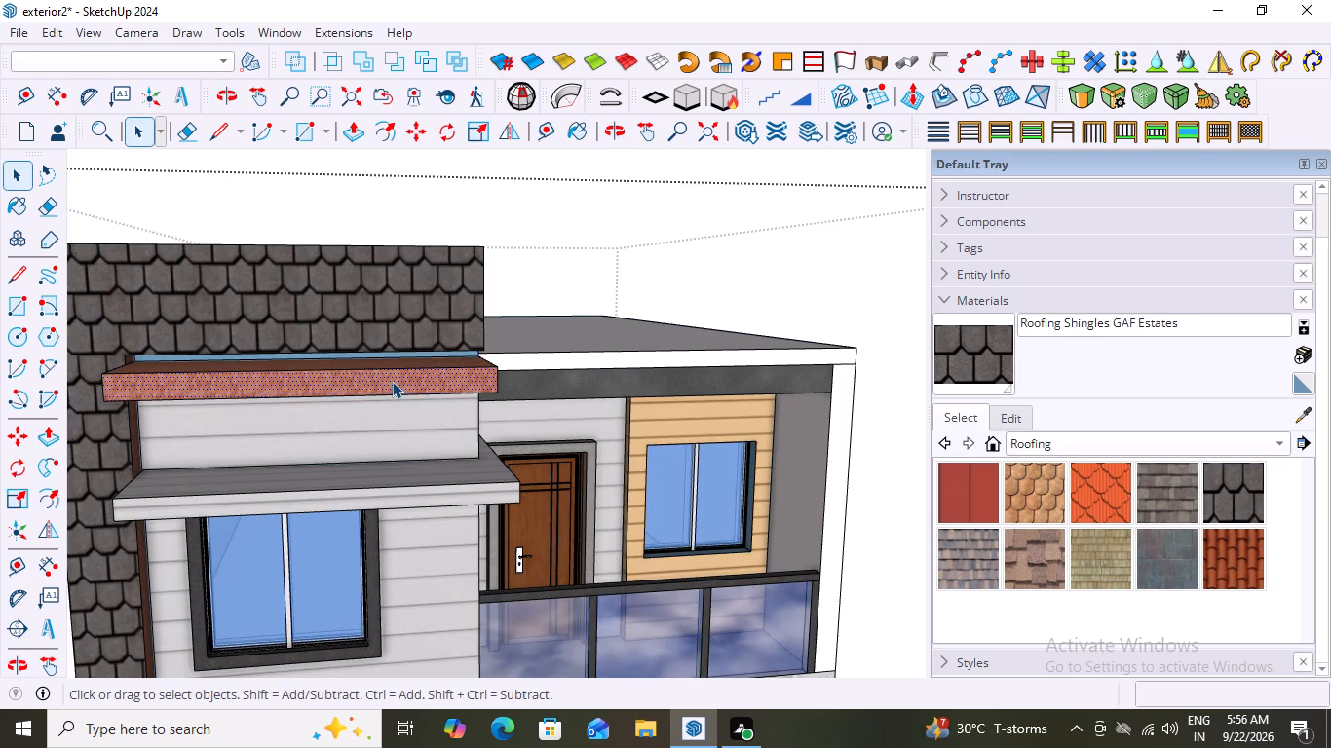
{"action": "left_click", "coordinate": [392, 381]}
{"action": "middle_click_drag", "start_coordinate": [470, 374], "coordinate": [226, 381]}
{"action": "scroll", "coordinate": [316, 422], "scroll_direction": "up", "scroll_amount": 6}
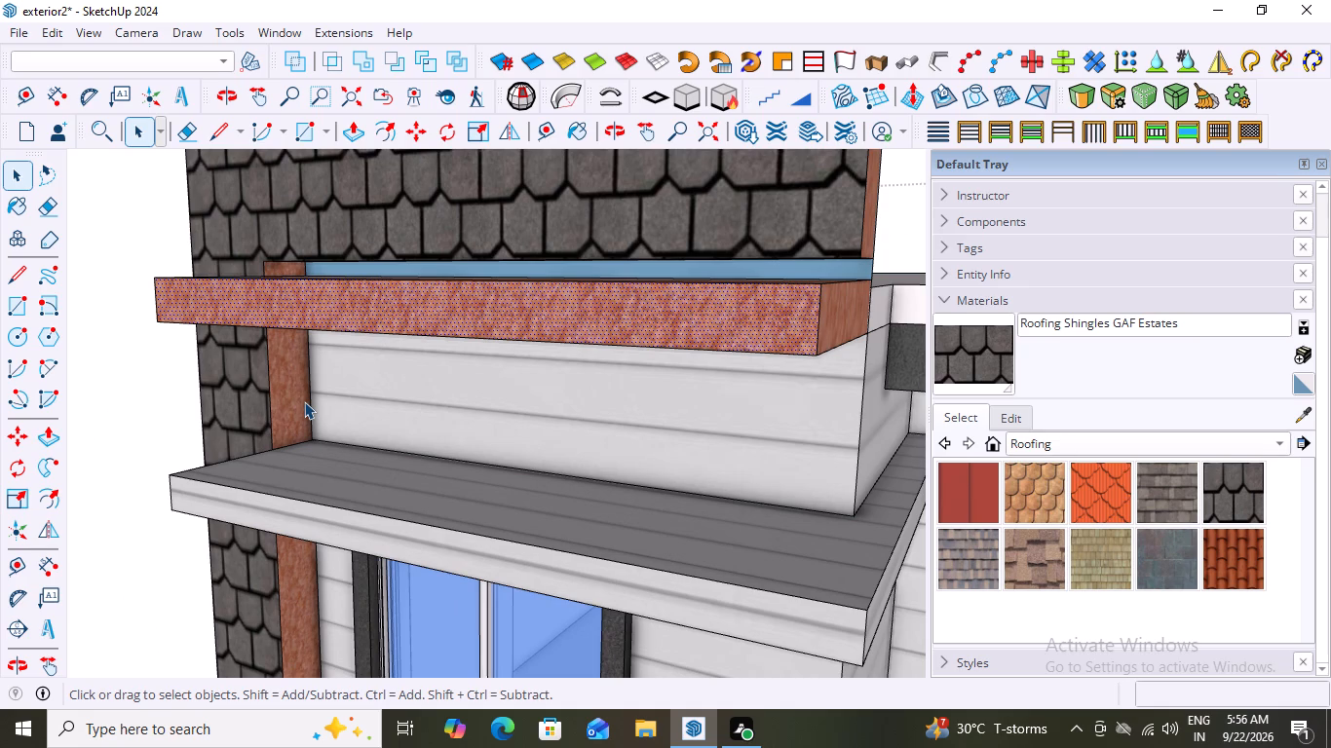
{"action": "left_click", "coordinate": [1281, 438]}
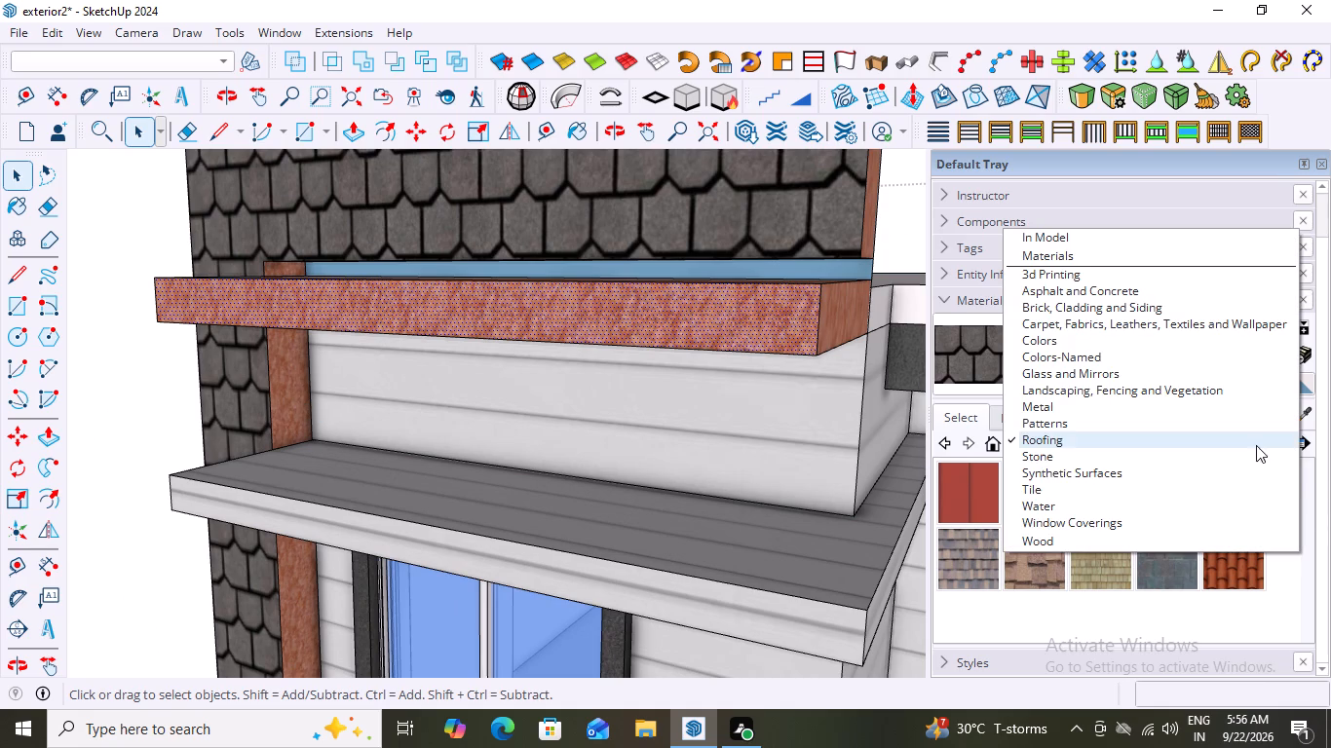
{"action": "left_click", "coordinate": [1034, 486]}
{"action": "scroll", "coordinate": [1072, 543], "scroll_direction": "down", "scroll_amount": 3}
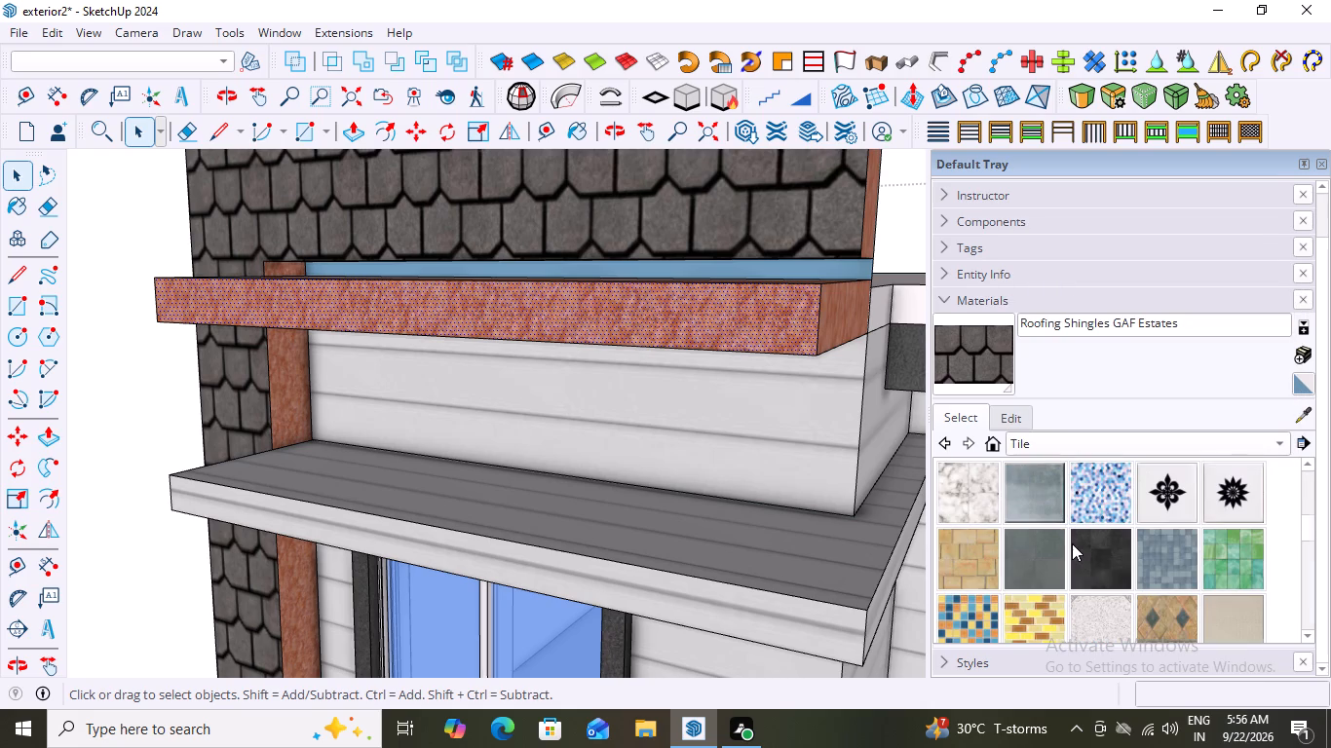
{"action": "scroll", "coordinate": [1072, 543], "scroll_direction": "down", "scroll_amount": 5}
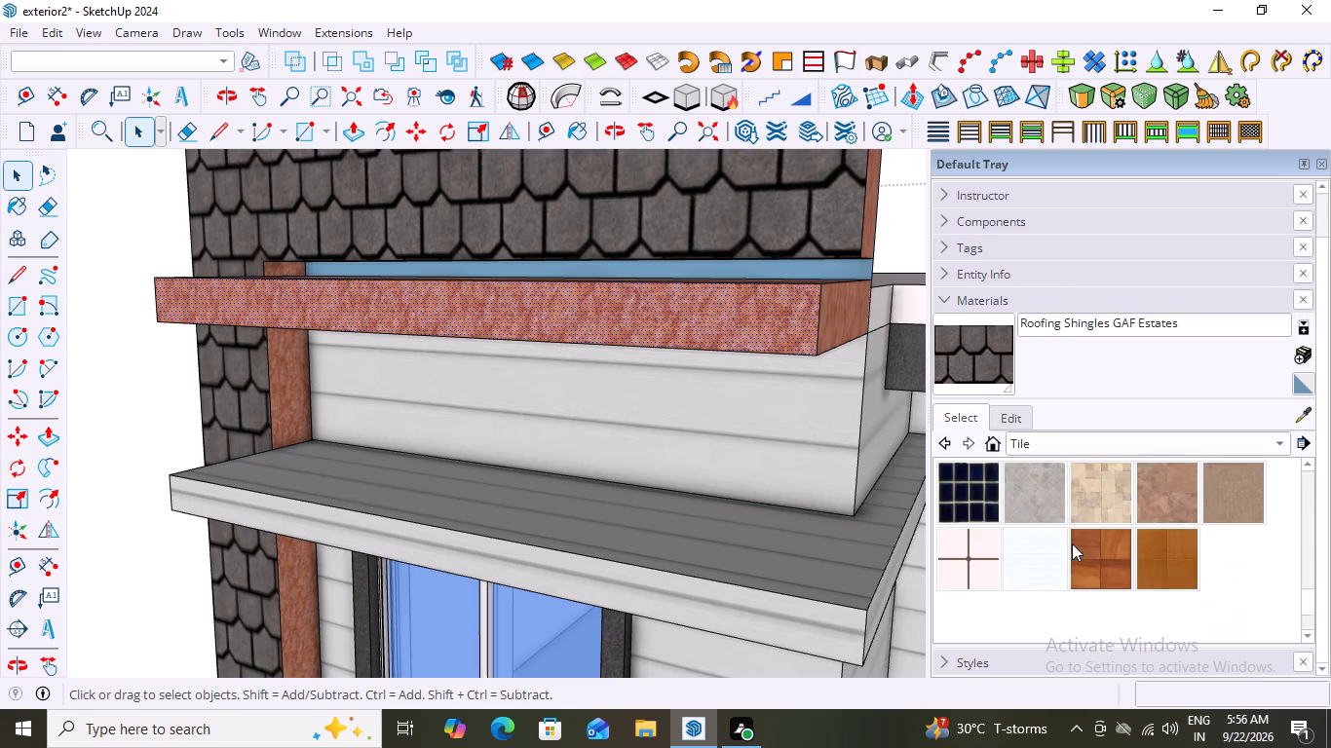
{"action": "scroll", "coordinate": [1072, 543], "scroll_direction": "down", "scroll_amount": 1}
{"action": "scroll", "coordinate": [1072, 543], "scroll_direction": "up", "scroll_amount": 9}
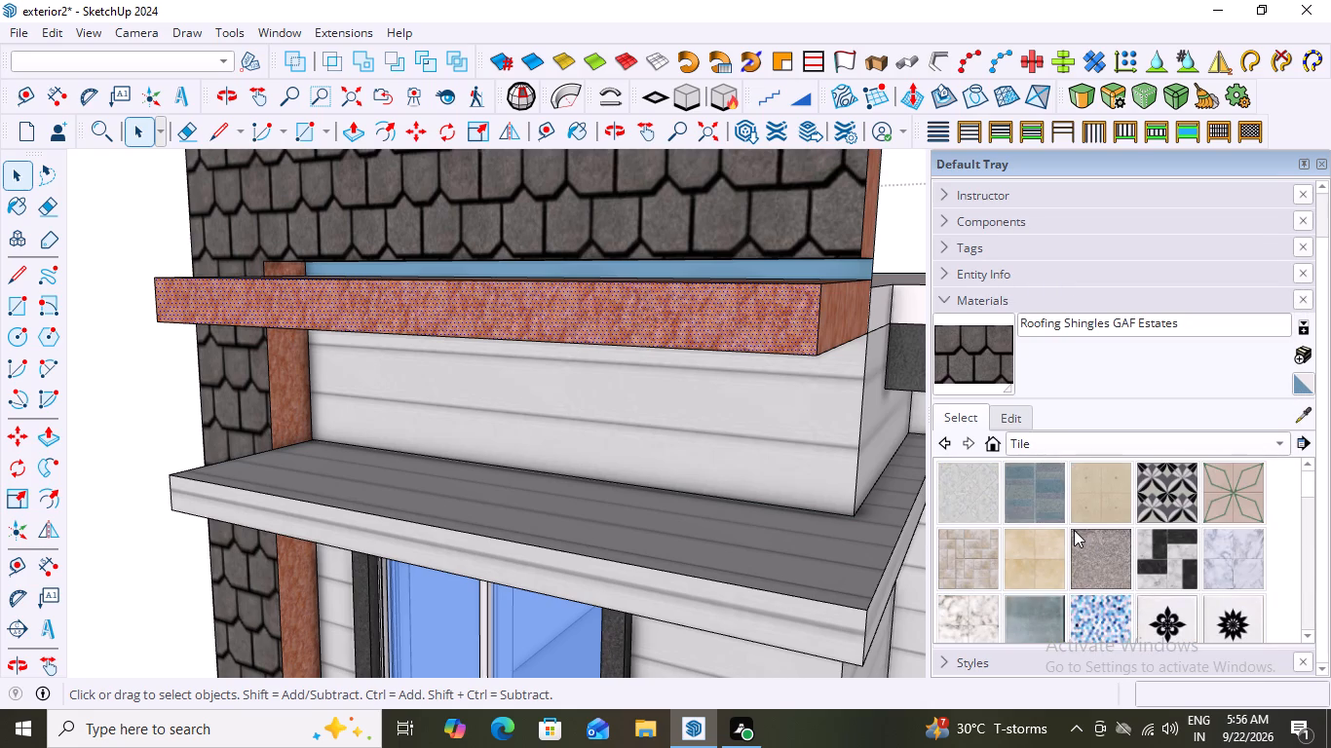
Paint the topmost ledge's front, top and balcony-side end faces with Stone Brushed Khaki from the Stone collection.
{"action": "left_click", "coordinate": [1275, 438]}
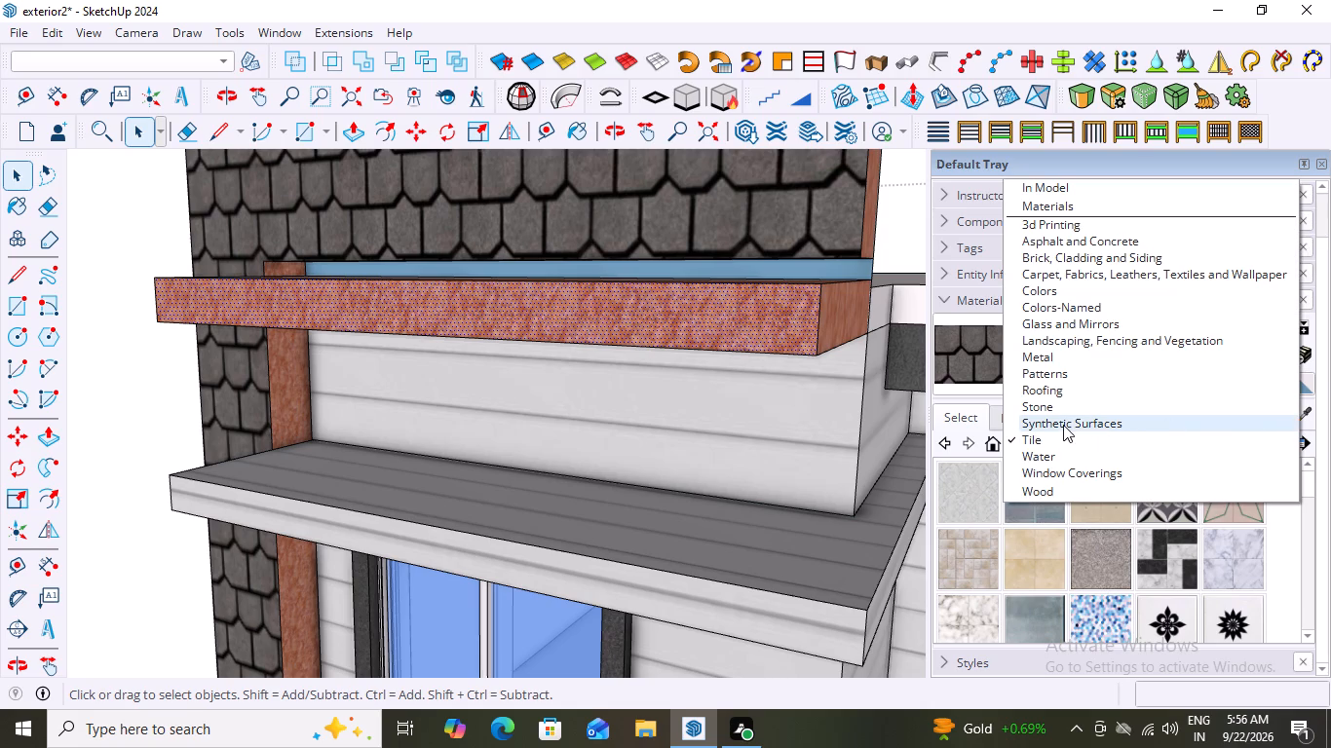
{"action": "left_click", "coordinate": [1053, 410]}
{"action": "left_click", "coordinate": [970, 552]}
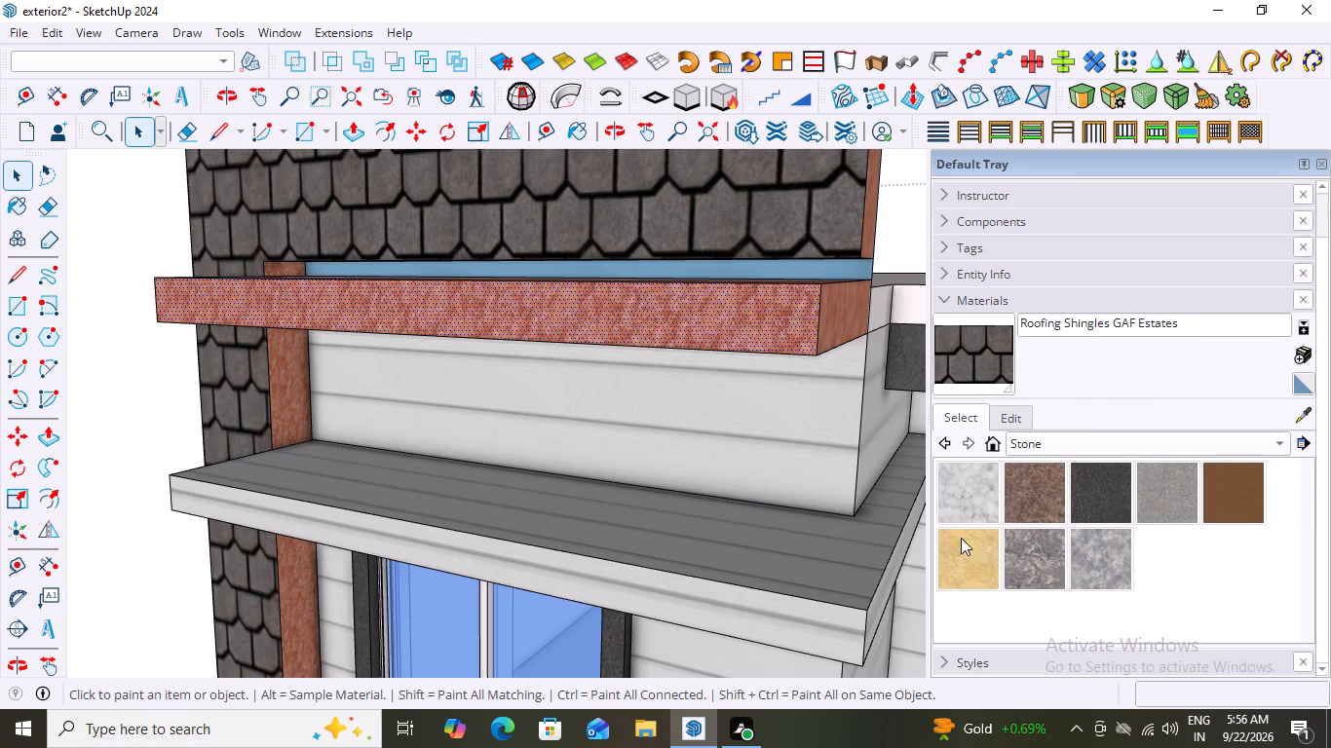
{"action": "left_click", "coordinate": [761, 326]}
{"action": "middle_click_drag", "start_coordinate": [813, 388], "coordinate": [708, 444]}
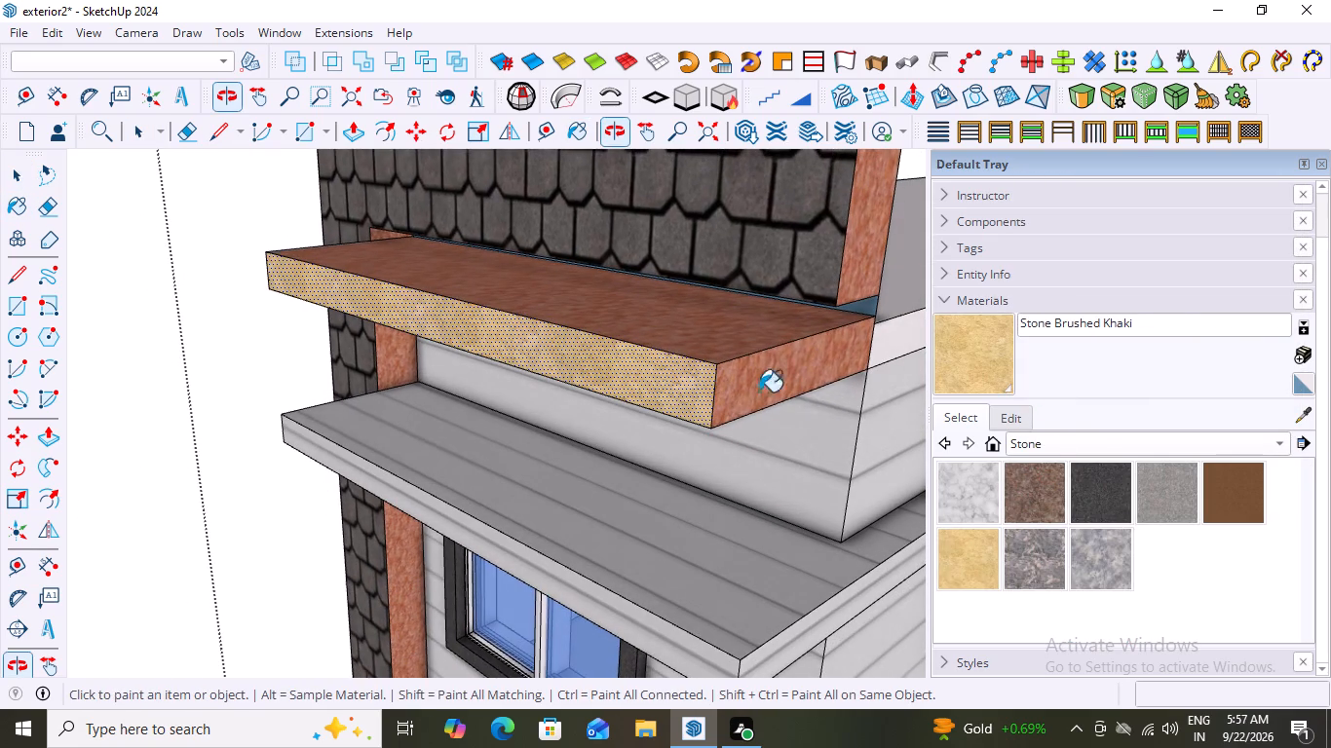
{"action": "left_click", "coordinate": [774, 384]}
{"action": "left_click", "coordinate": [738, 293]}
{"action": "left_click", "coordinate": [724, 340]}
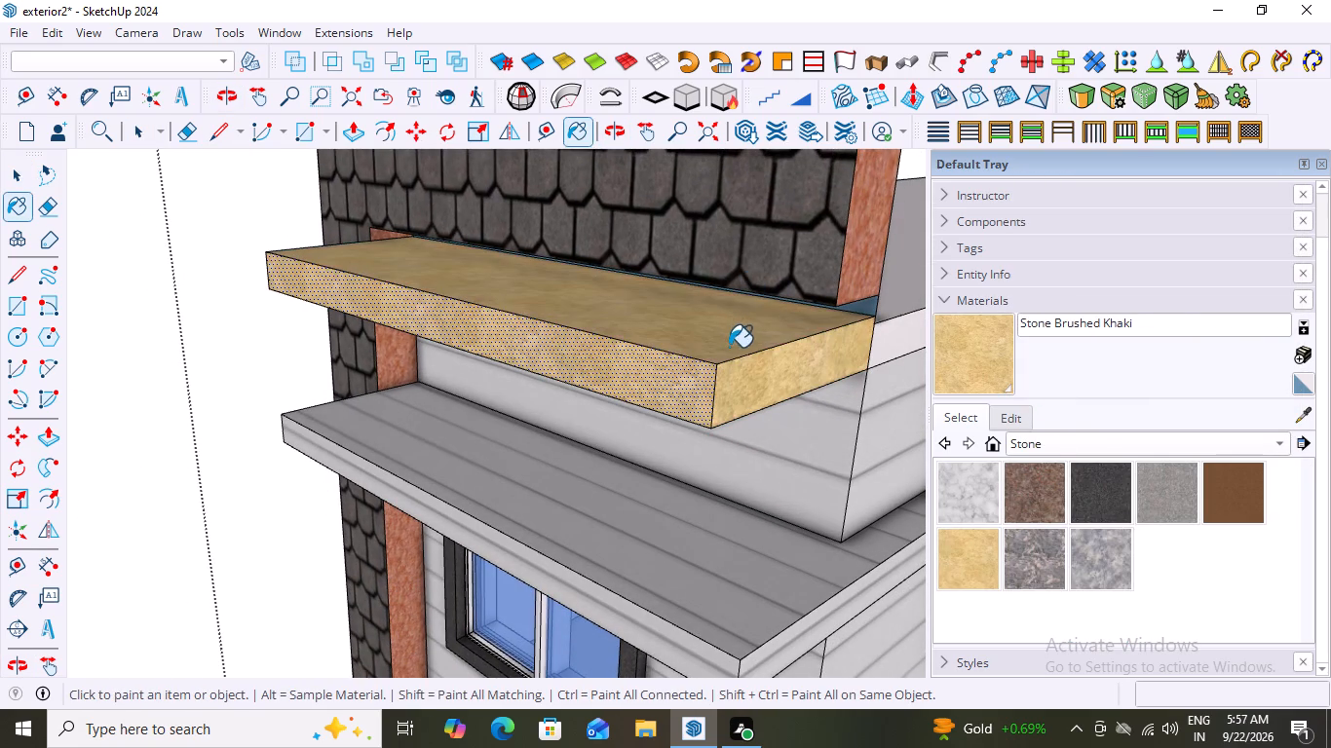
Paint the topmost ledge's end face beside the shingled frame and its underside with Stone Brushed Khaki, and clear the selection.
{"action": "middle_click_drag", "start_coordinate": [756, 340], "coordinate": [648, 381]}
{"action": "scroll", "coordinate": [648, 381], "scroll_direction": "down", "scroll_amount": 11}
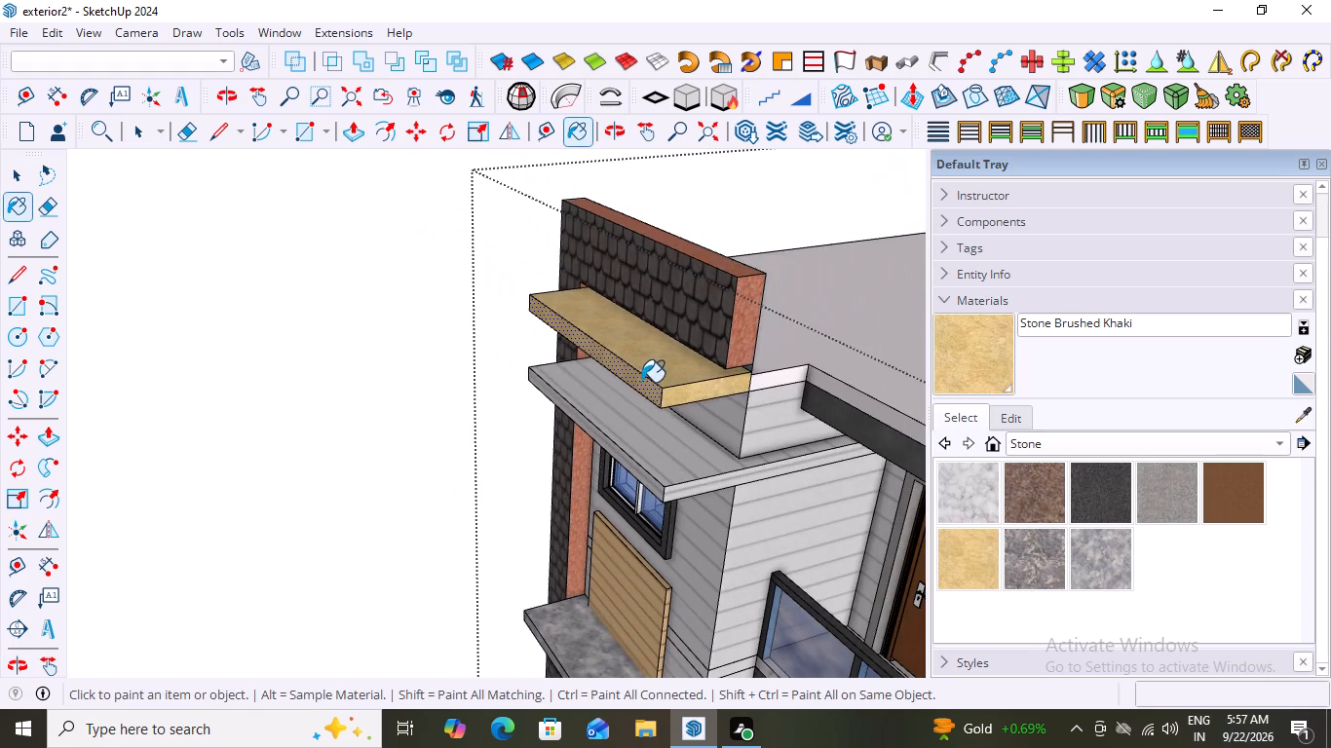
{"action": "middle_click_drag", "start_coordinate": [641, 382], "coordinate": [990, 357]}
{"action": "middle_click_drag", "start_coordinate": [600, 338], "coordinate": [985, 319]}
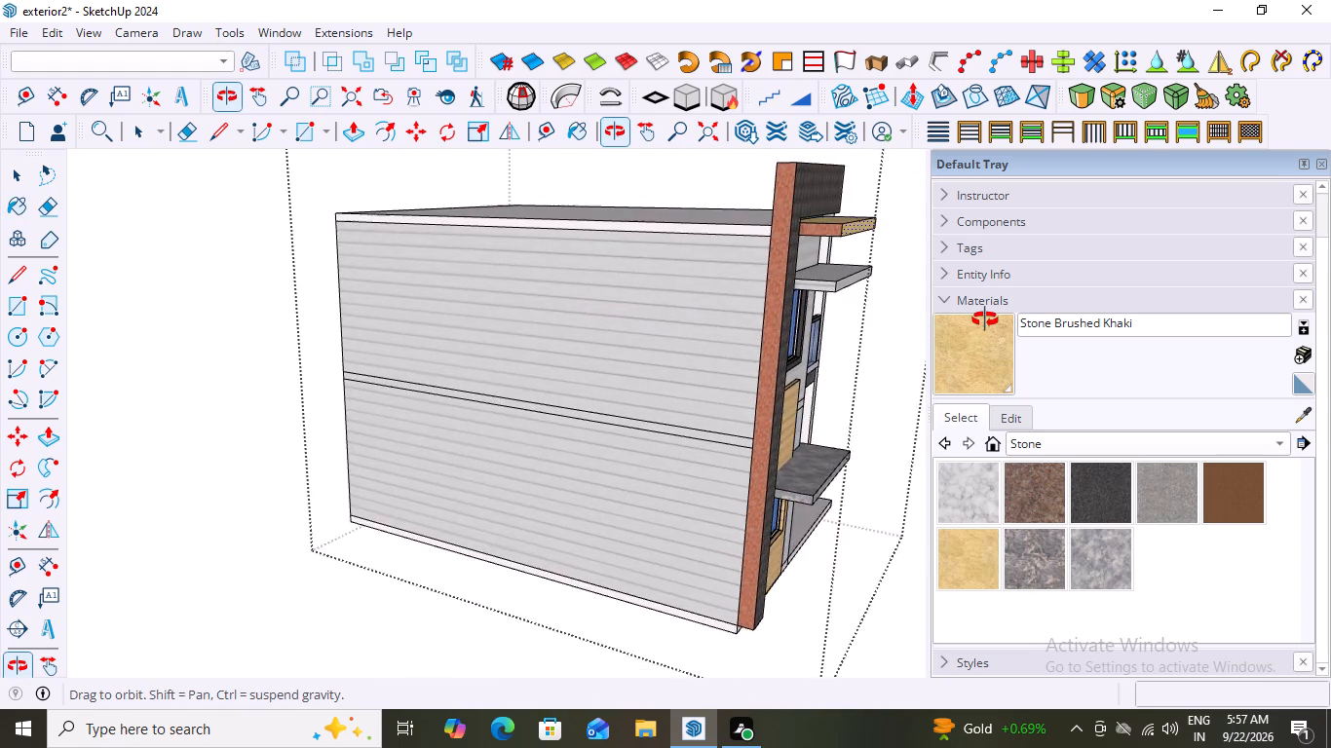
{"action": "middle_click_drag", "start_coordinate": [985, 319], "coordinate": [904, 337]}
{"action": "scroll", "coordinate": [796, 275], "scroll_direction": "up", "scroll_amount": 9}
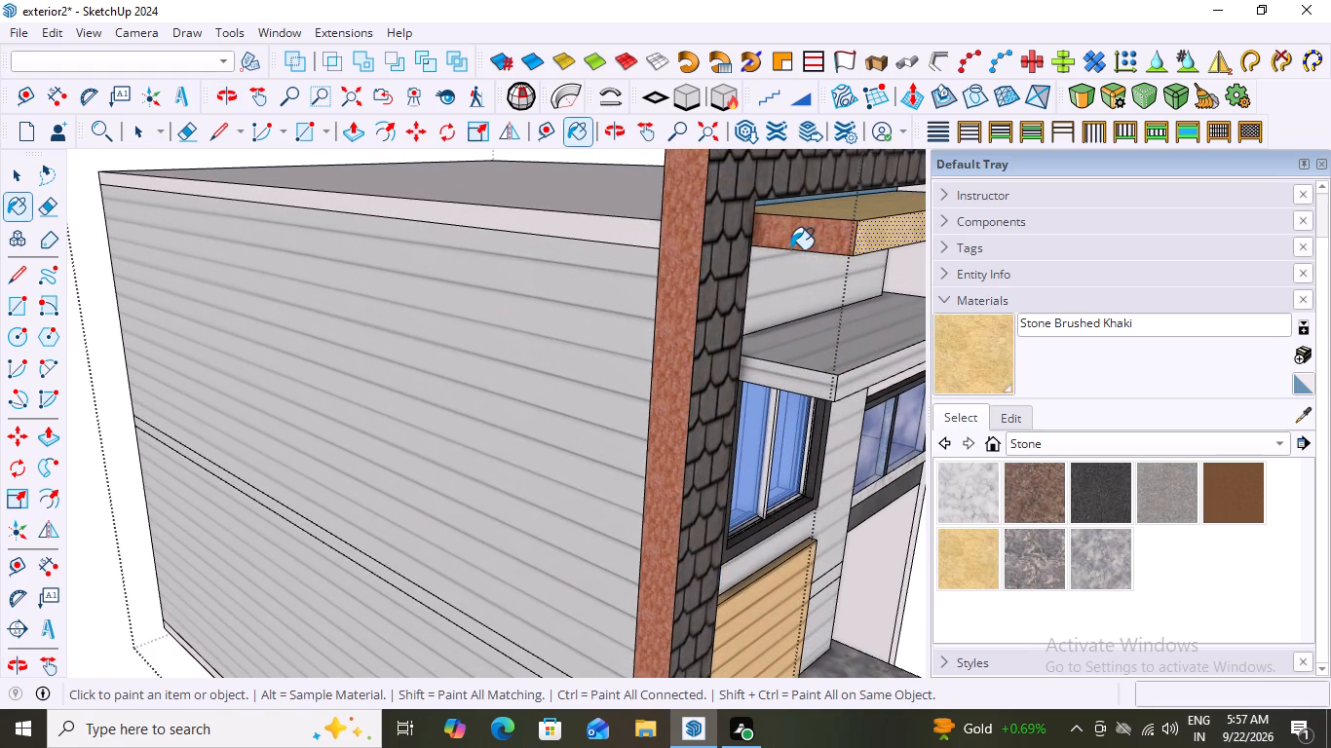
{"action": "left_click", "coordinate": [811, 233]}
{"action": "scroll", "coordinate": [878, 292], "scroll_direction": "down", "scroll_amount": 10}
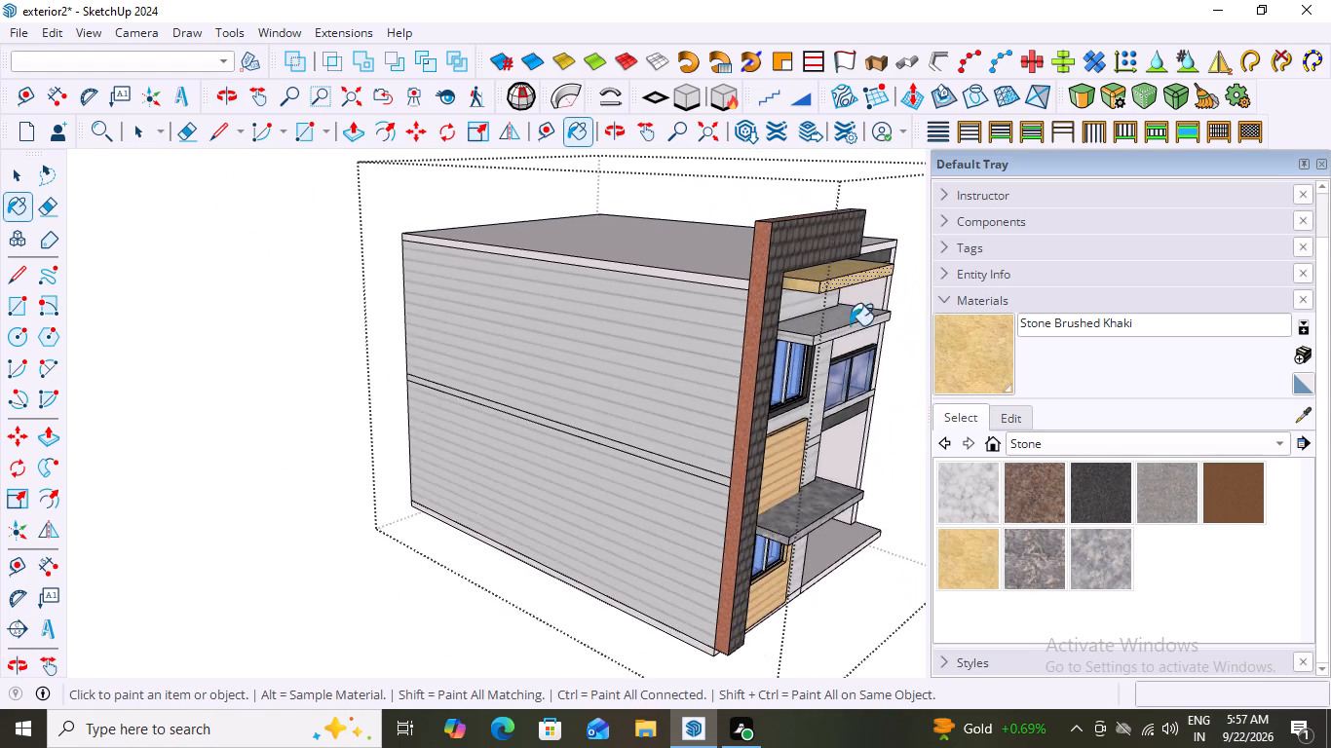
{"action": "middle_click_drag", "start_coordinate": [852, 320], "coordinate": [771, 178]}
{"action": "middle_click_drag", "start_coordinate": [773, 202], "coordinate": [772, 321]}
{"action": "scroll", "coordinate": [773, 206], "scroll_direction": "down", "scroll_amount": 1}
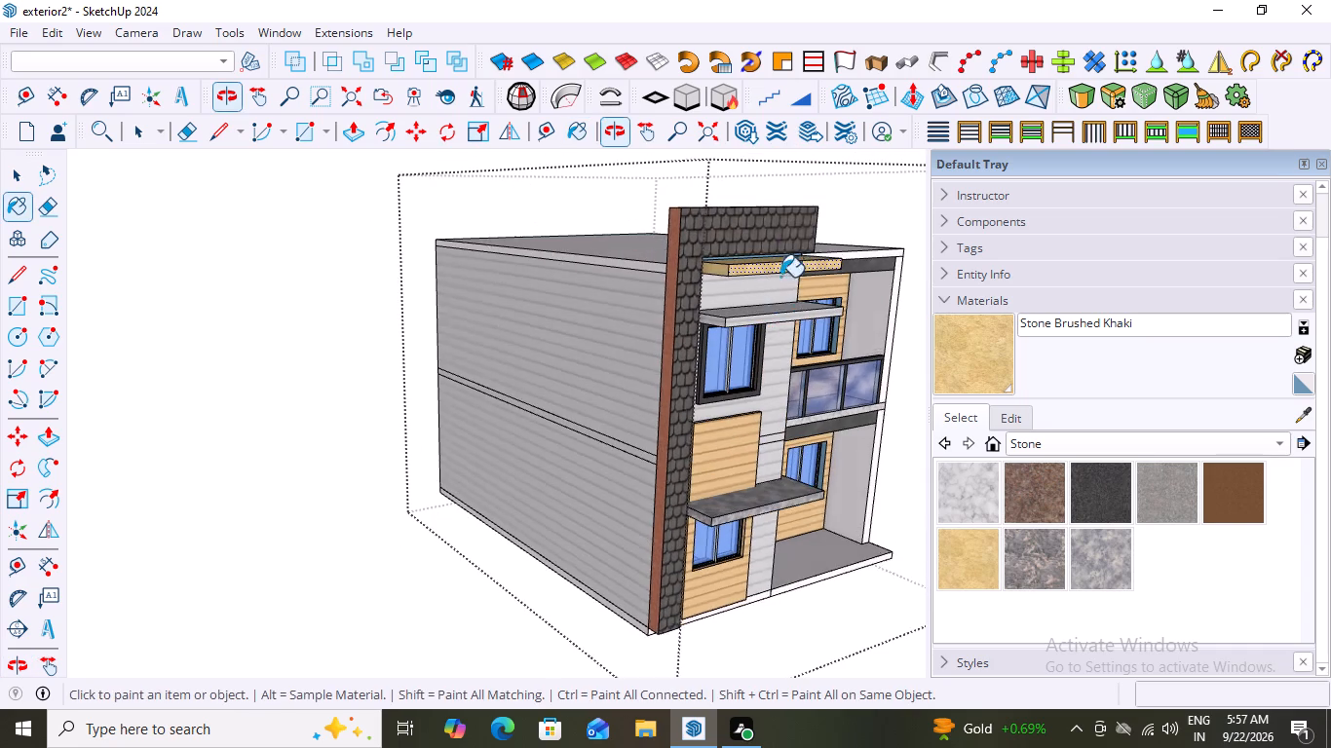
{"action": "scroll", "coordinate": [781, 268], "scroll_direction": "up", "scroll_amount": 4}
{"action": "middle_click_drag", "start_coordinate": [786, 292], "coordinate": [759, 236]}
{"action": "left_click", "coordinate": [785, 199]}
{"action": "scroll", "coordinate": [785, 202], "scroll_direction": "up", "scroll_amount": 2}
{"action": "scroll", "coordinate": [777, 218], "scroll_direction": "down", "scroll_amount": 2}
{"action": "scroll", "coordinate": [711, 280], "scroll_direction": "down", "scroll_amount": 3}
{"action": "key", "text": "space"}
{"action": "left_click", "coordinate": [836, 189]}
Examine the Stone Brushed Khaki ledge against the shingled frame and the rest of the facade from several angles and distances.
{"action": "middle_click_drag", "start_coordinate": [748, 322], "coordinate": [663, 395]}
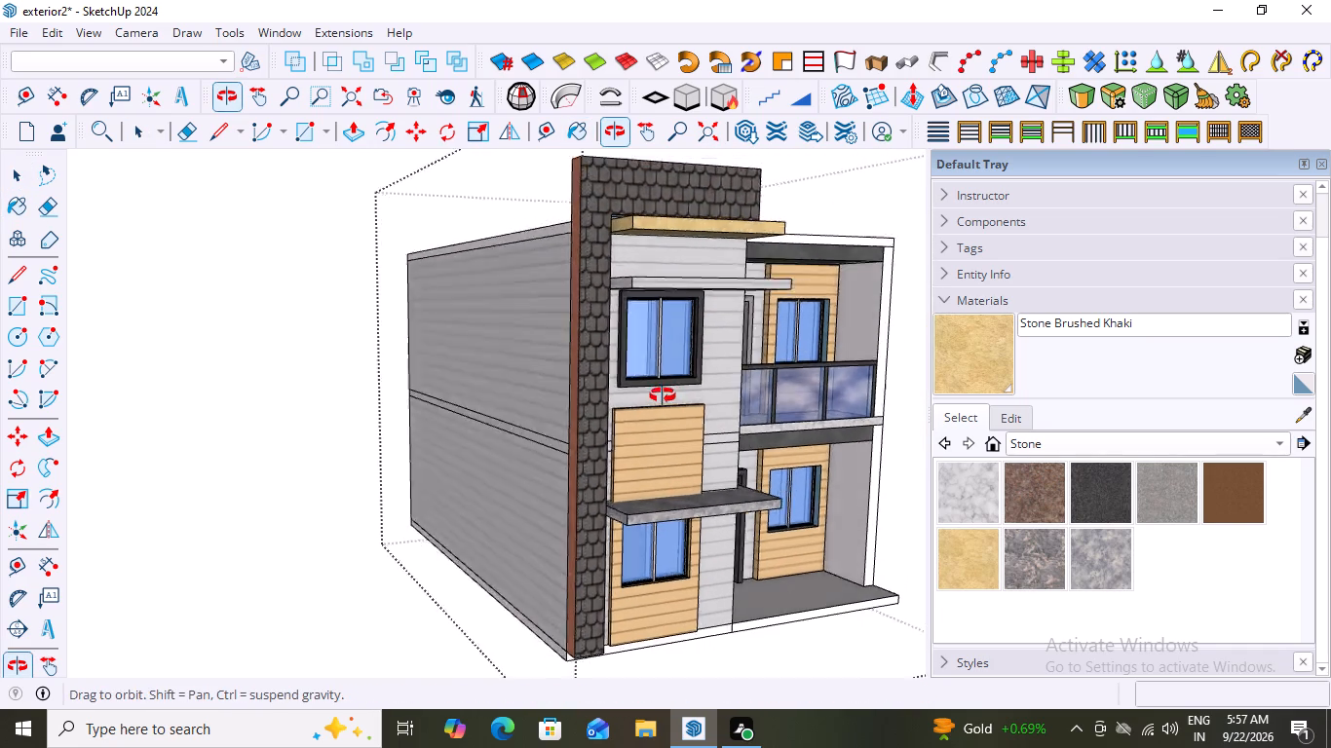
{"action": "middle_click_drag", "start_coordinate": [663, 395], "coordinate": [631, 419]}
{"action": "scroll", "coordinate": [631, 419], "scroll_direction": "down", "scroll_amount": 6}
{"action": "middle_click_drag", "start_coordinate": [636, 397], "coordinate": [609, 355]}
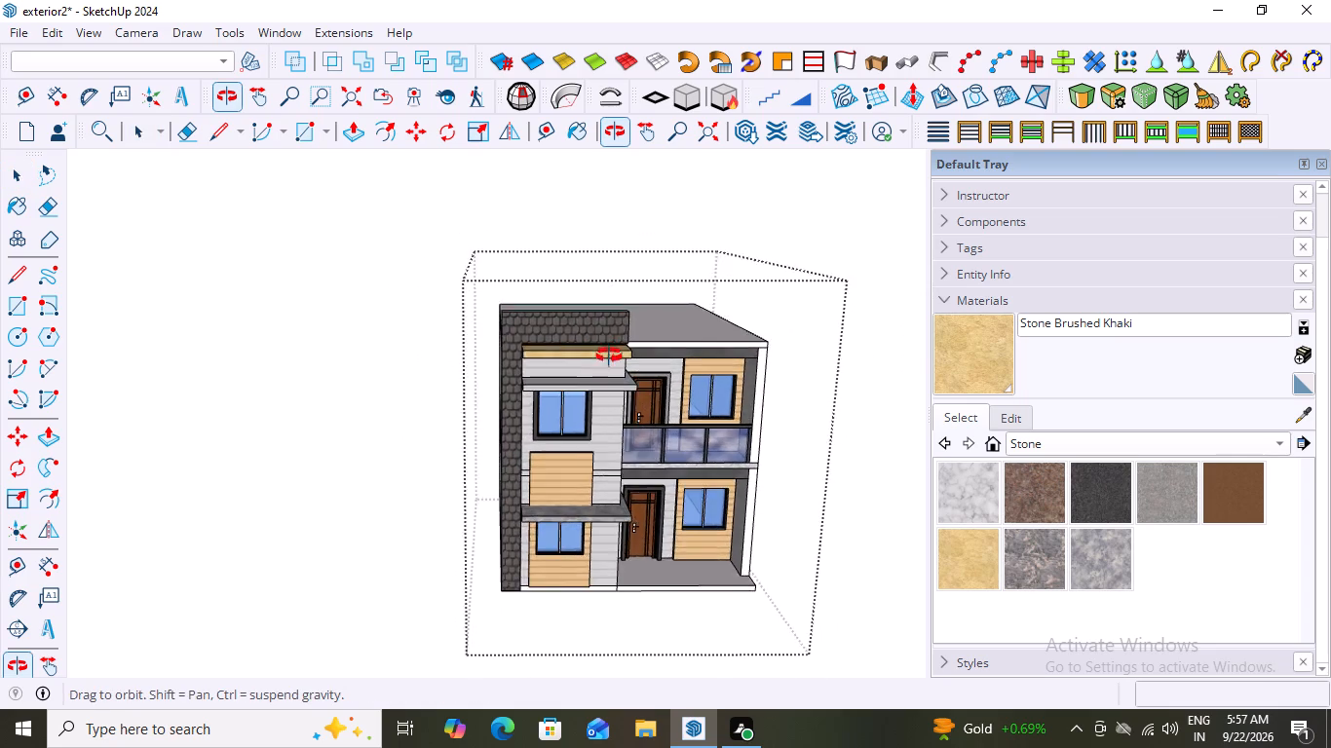
{"action": "middle_click_drag", "start_coordinate": [609, 355], "coordinate": [576, 322]}
{"action": "scroll", "coordinate": [551, 364], "scroll_direction": "up", "scroll_amount": 8}
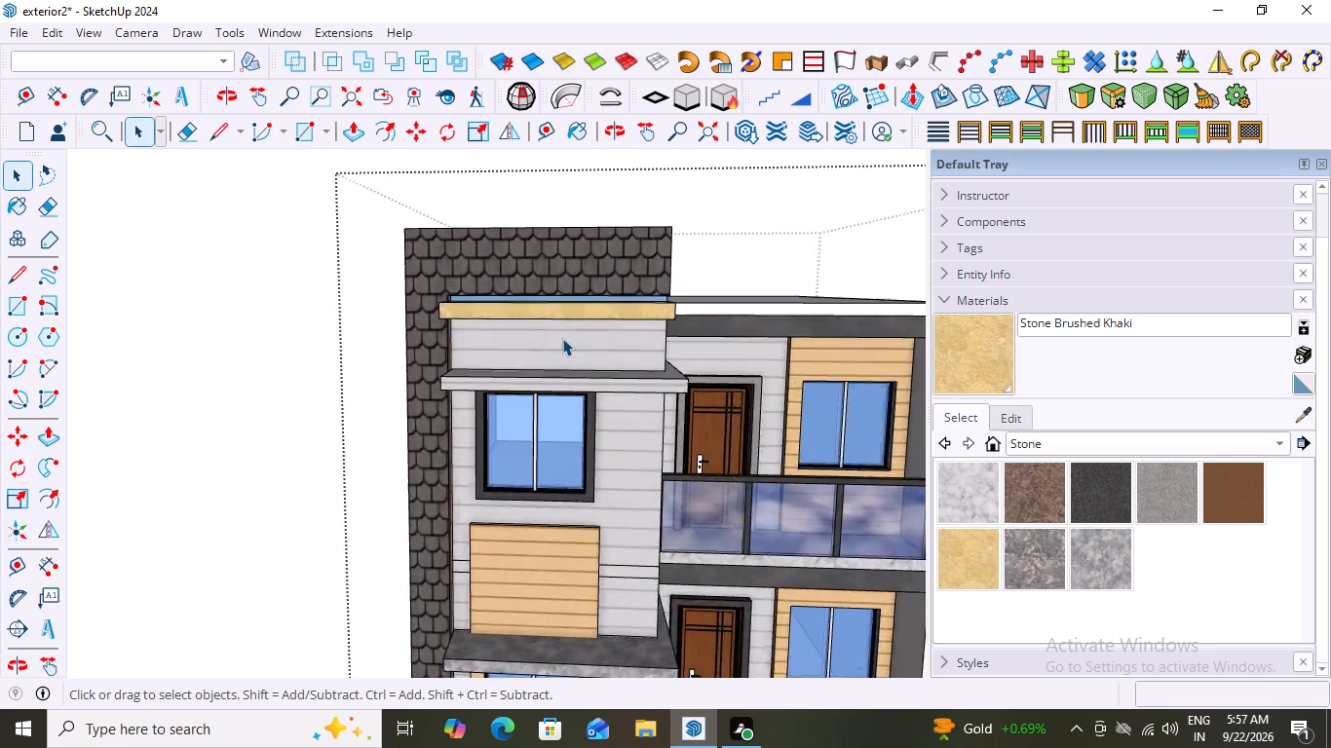
{"action": "scroll", "coordinate": [562, 338], "scroll_direction": "up", "scroll_amount": 1}
Select the topmost ledge's front face and paint the ledge's top and front faces with Carrera Marble.
{"action": "double_click", "coordinate": [558, 299]}
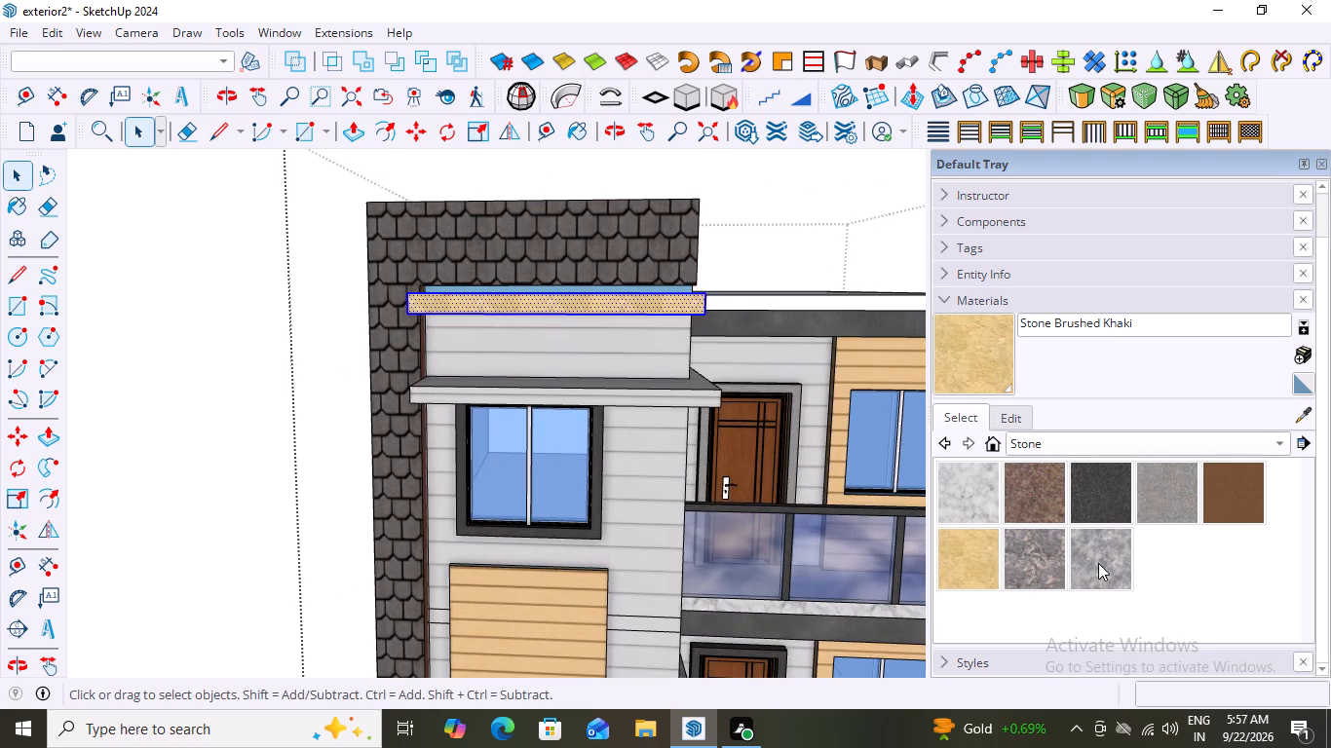
{"action": "left_click", "coordinate": [995, 495]}
{"action": "middle_click_drag", "start_coordinate": [704, 364], "coordinate": [682, 447]}
{"action": "scroll", "coordinate": [553, 548], "scroll_direction": "up", "scroll_amount": 2}
{"action": "left_click", "coordinate": [575, 484]}
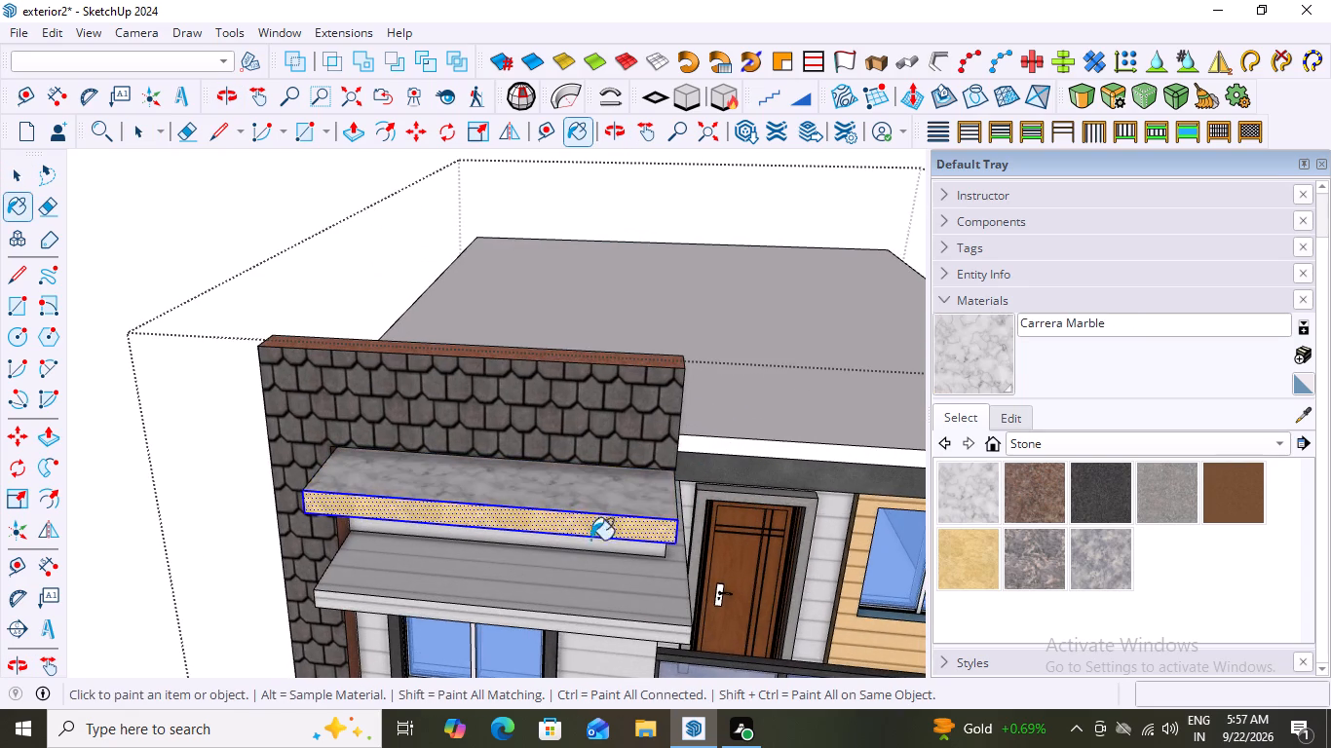
{"action": "middle_click_drag", "start_coordinate": [599, 546], "coordinate": [664, 412]}
{"action": "left_click", "coordinate": [645, 305]}
Paint the topmost ledge's underside and both end faces with Carrera Marble, and exit the house group.
{"action": "middle_click_drag", "start_coordinate": [634, 366], "coordinate": [646, 313]}
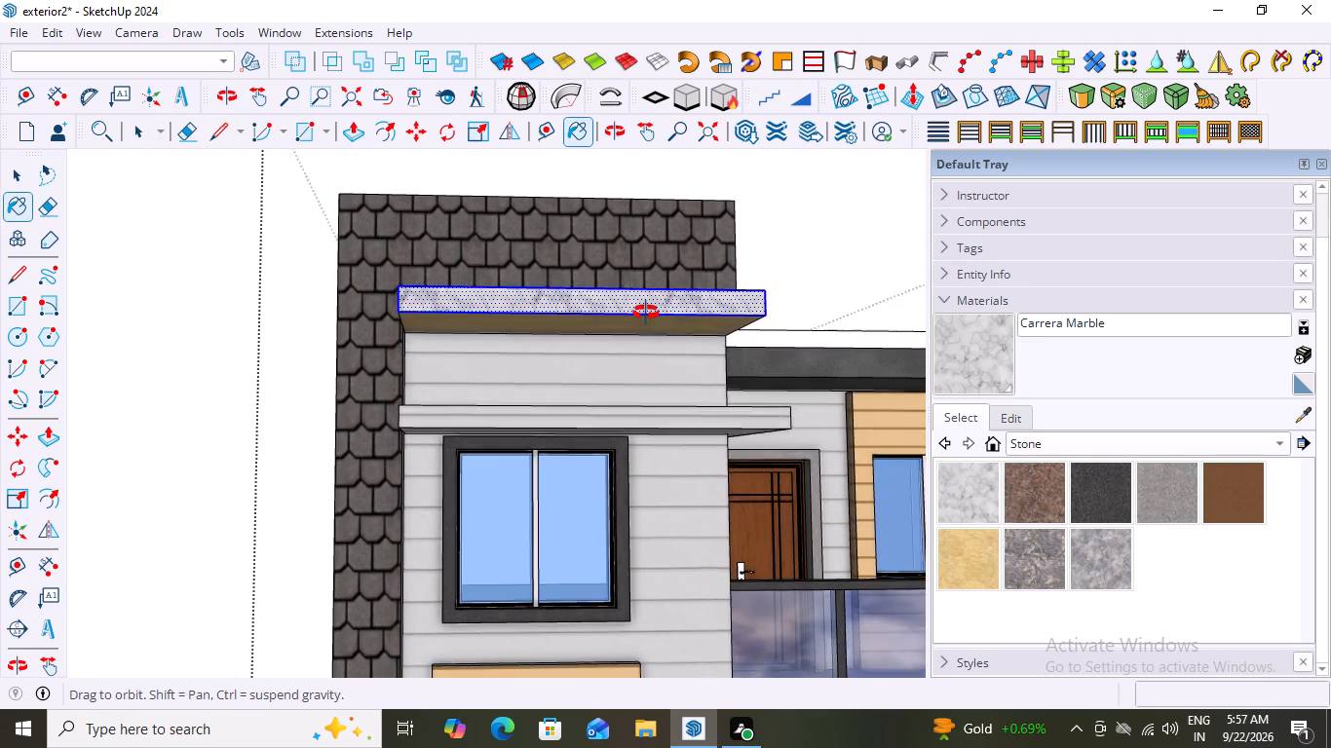
{"action": "middle_click_drag", "start_coordinate": [646, 313], "coordinate": [646, 300]}
{"action": "left_click", "coordinate": [640, 329]}
{"action": "middle_click_drag", "start_coordinate": [568, 354], "coordinate": [784, 452]}
{"action": "left_click", "coordinate": [405, 312]}
{"action": "middle_click_drag", "start_coordinate": [608, 356], "coordinate": [339, 427]}
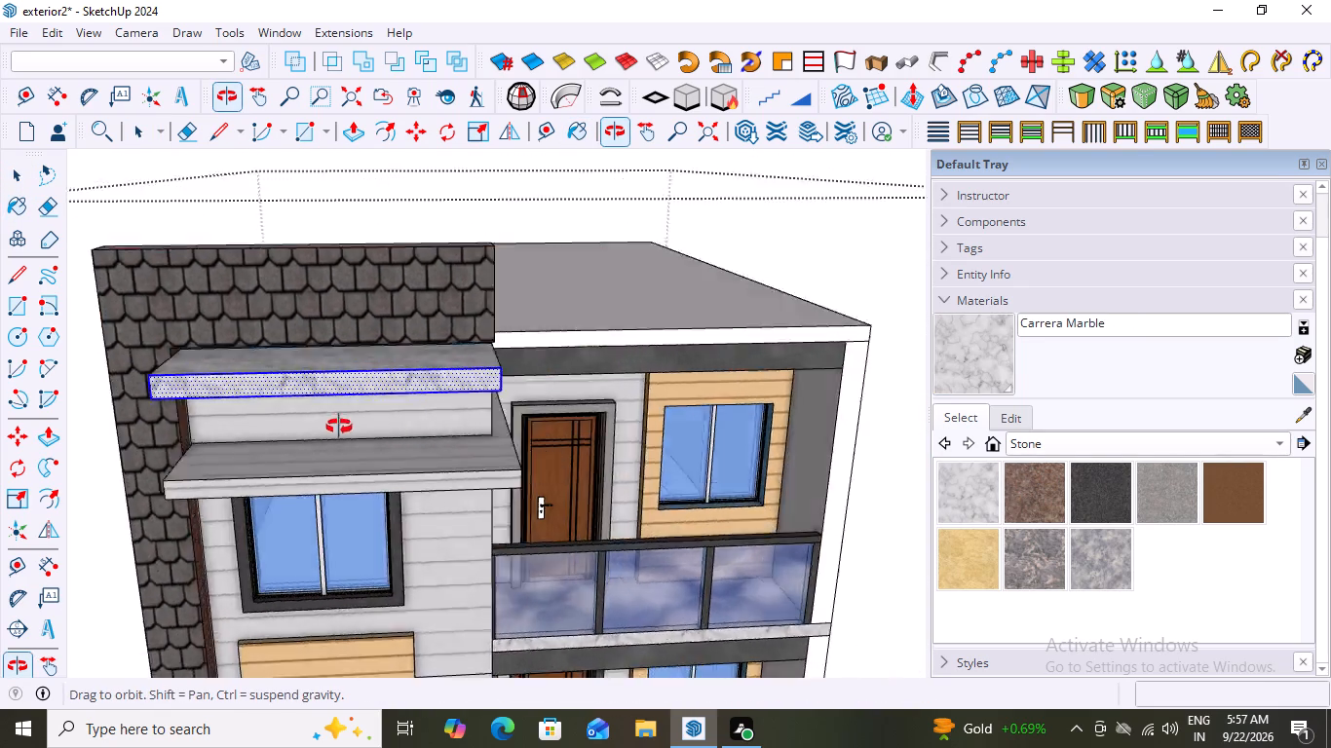
{"action": "middle_click_drag", "start_coordinate": [339, 427], "coordinate": [242, 433]}
{"action": "left_click", "coordinate": [367, 373]}
{"action": "scroll", "coordinate": [614, 345], "scroll_direction": "down", "scroll_amount": 6}
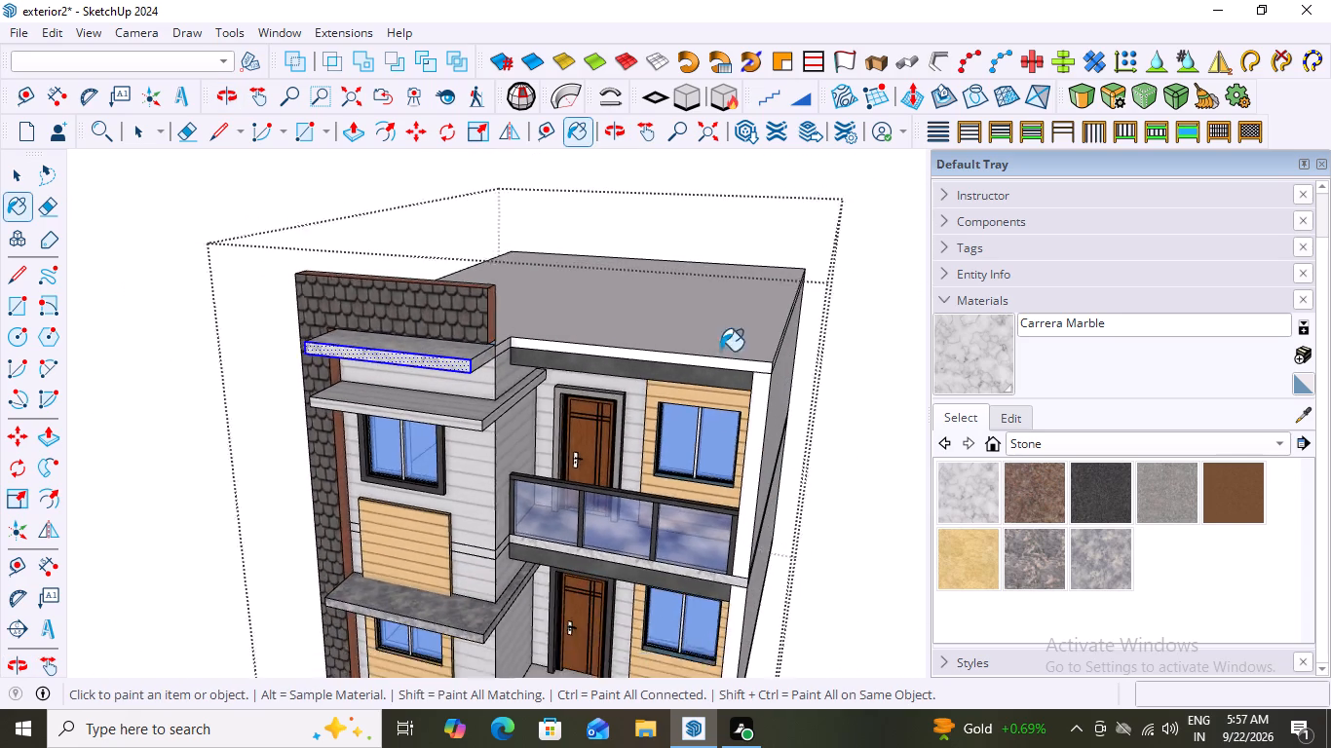
{"action": "scroll", "coordinate": [720, 351], "scroll_direction": "down", "scroll_amount": 1}
{"action": "key", "text": "space"}
{"action": "left_click", "coordinate": [862, 344]}
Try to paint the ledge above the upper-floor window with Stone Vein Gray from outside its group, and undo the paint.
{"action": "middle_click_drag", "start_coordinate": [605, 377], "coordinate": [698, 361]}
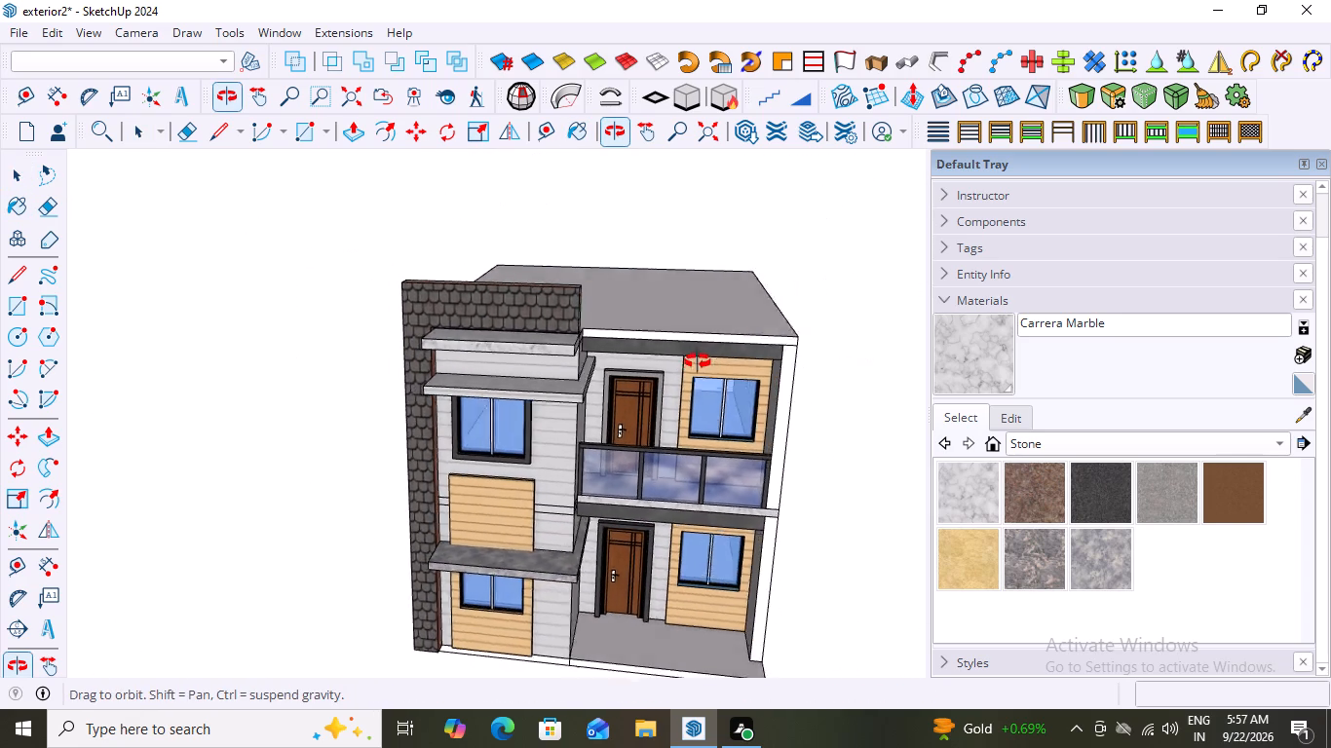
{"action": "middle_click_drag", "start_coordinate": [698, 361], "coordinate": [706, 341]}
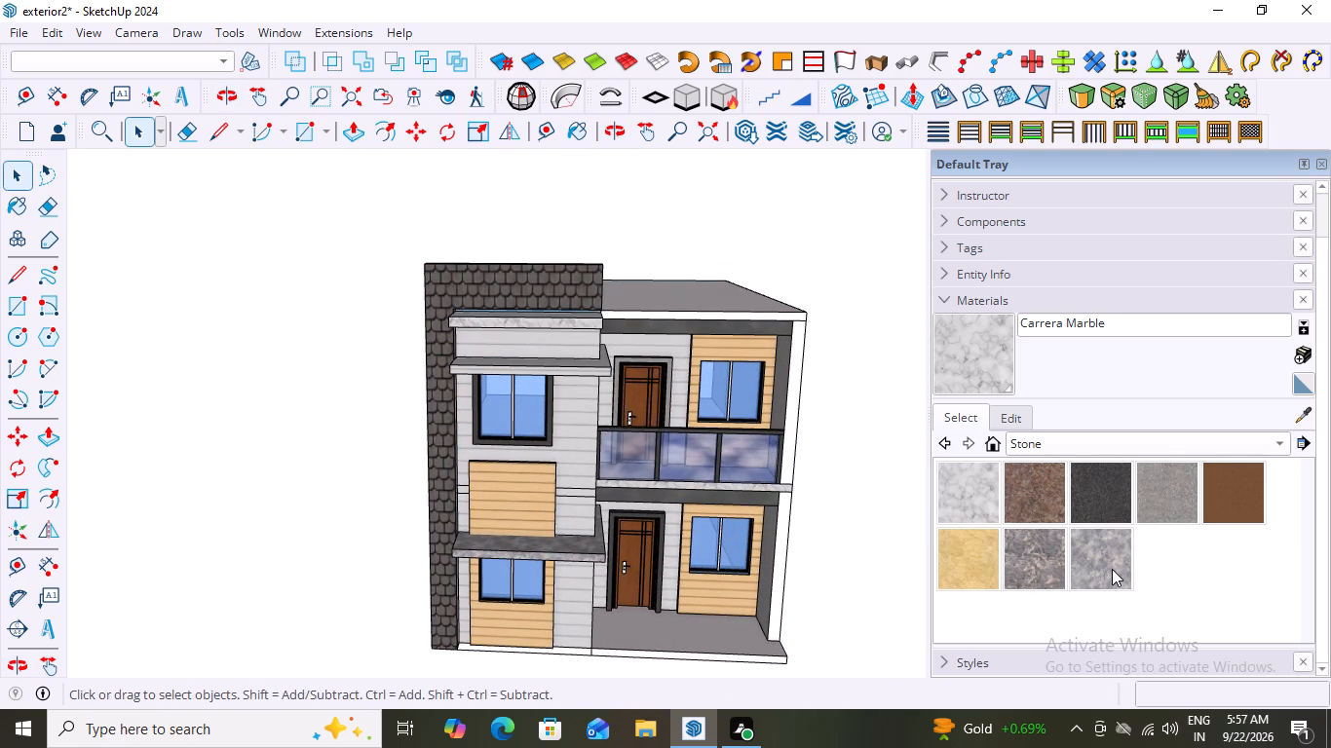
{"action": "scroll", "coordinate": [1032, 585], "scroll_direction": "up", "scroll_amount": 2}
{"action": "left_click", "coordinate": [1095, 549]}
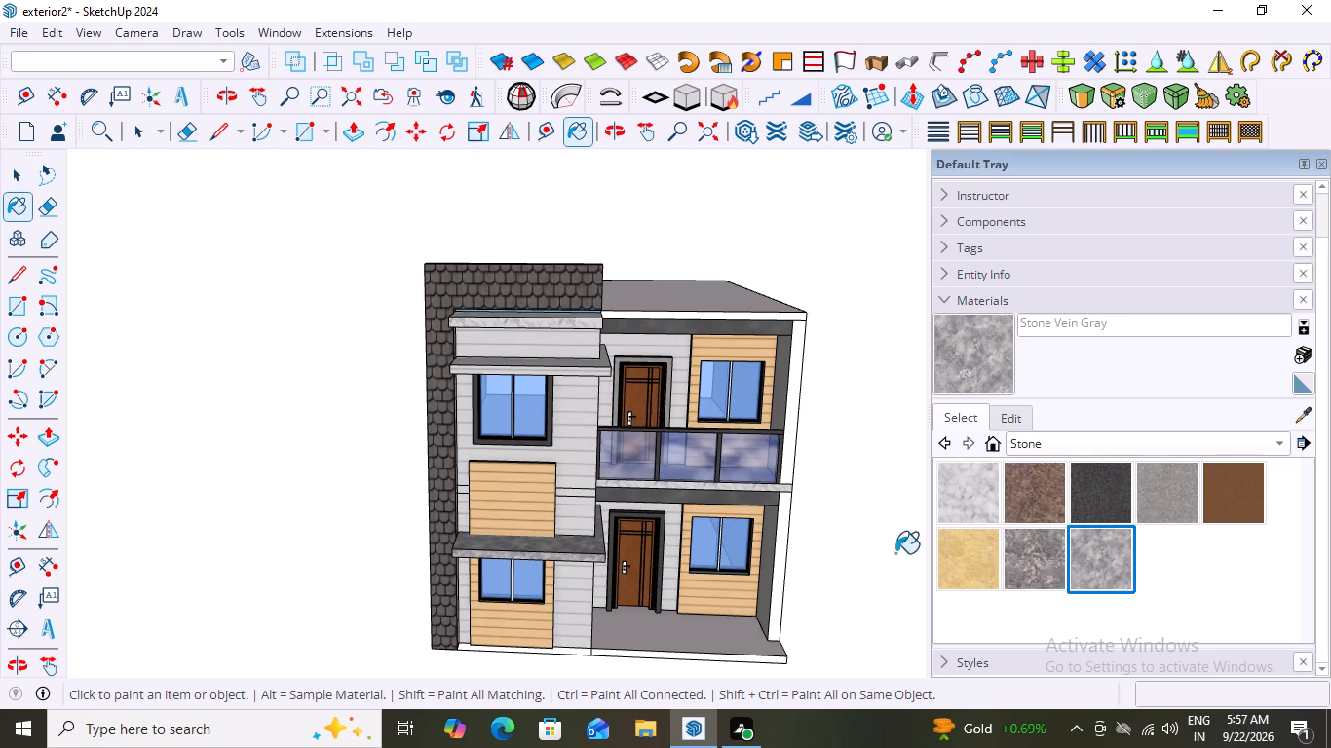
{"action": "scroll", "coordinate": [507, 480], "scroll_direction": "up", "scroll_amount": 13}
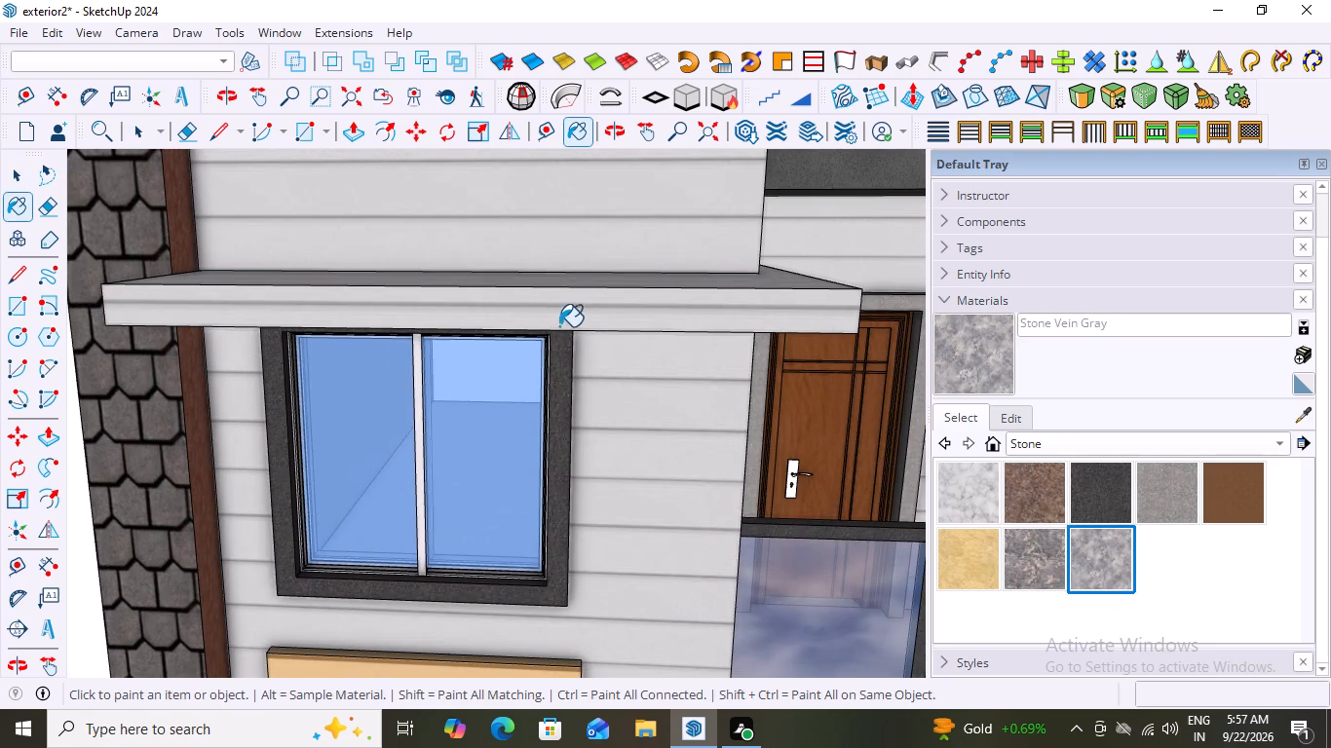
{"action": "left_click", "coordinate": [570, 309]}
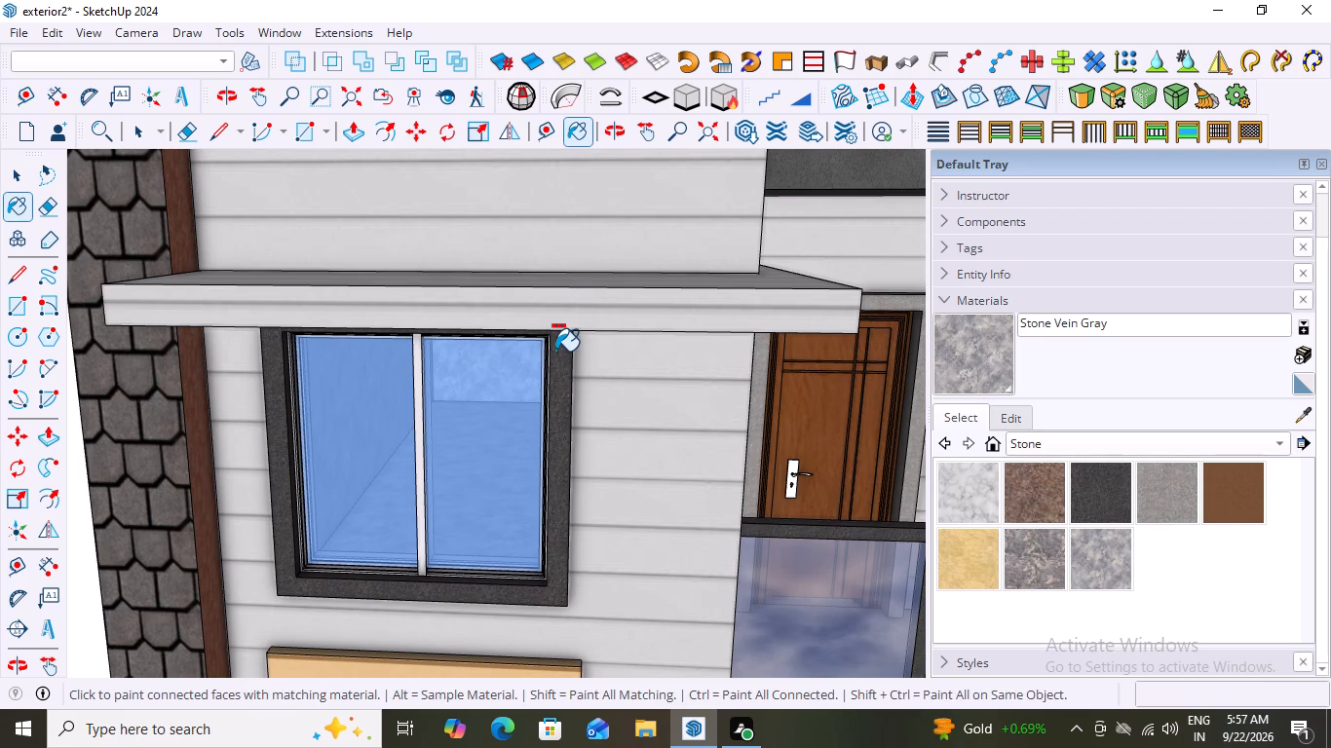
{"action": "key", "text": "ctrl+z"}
Open the group of the ledge above the upper-floor window and paint its top, front and balcony-side faces with Stone Vein Gray.
{"action": "scroll", "coordinate": [555, 352], "scroll_direction": "down", "scroll_amount": 7}
{"action": "key", "text": "space"}
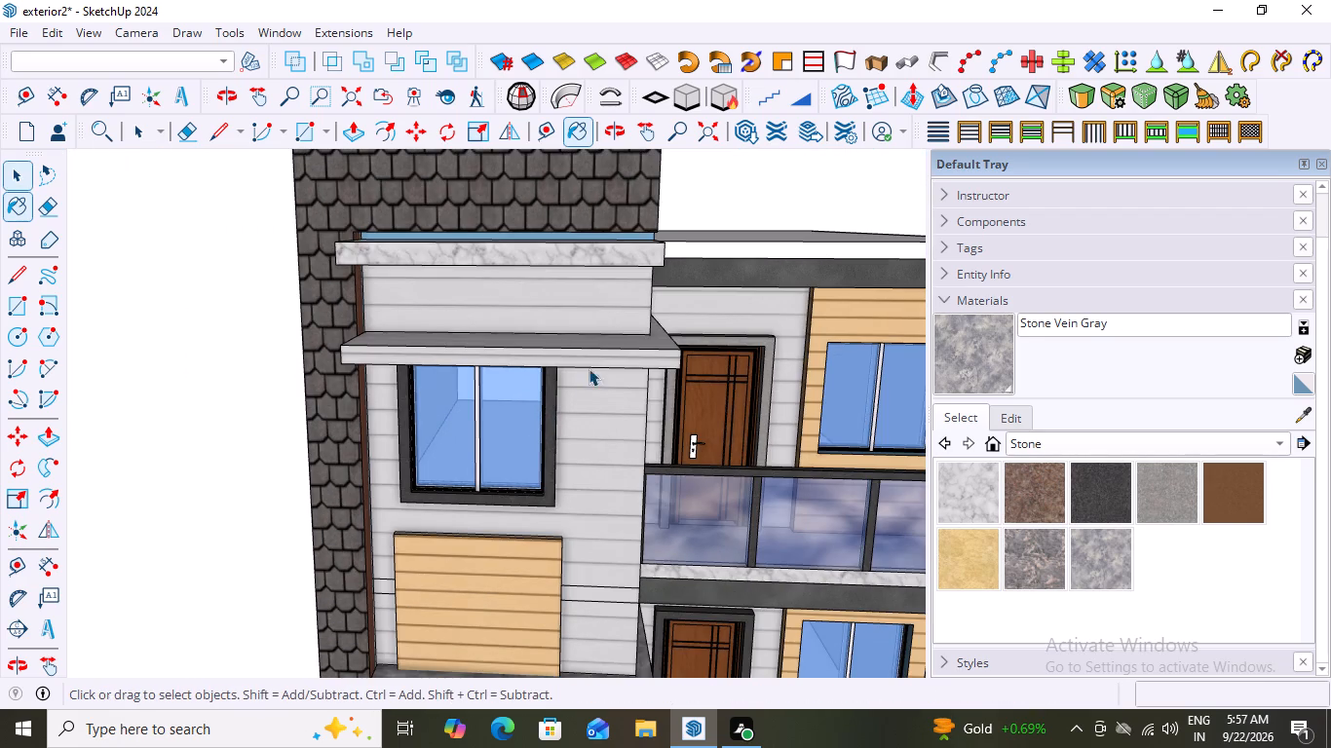
{"action": "double_click", "coordinate": [592, 346]}
{"action": "double_click", "coordinate": [587, 363]}
{"action": "left_click", "coordinate": [588, 352]}
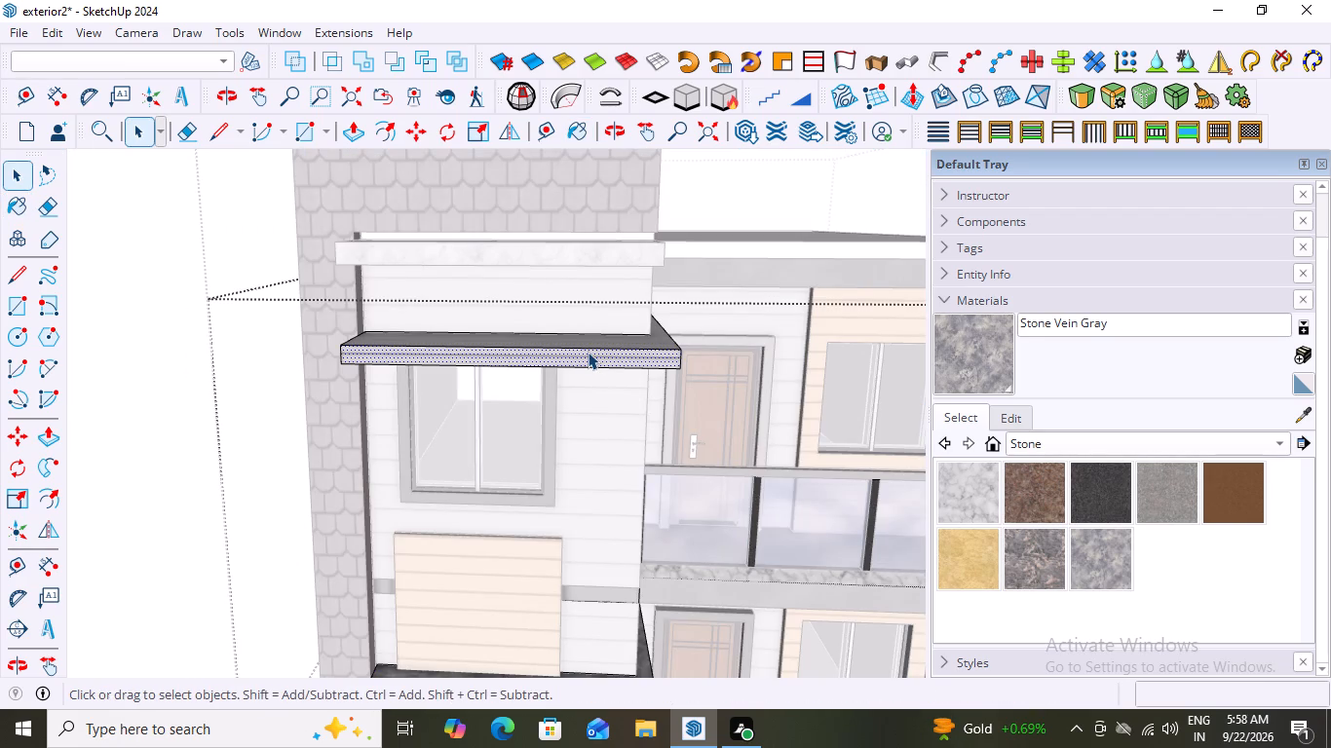
{"action": "left_click", "coordinate": [588, 352]}
{"action": "left_click", "coordinate": [1121, 570]}
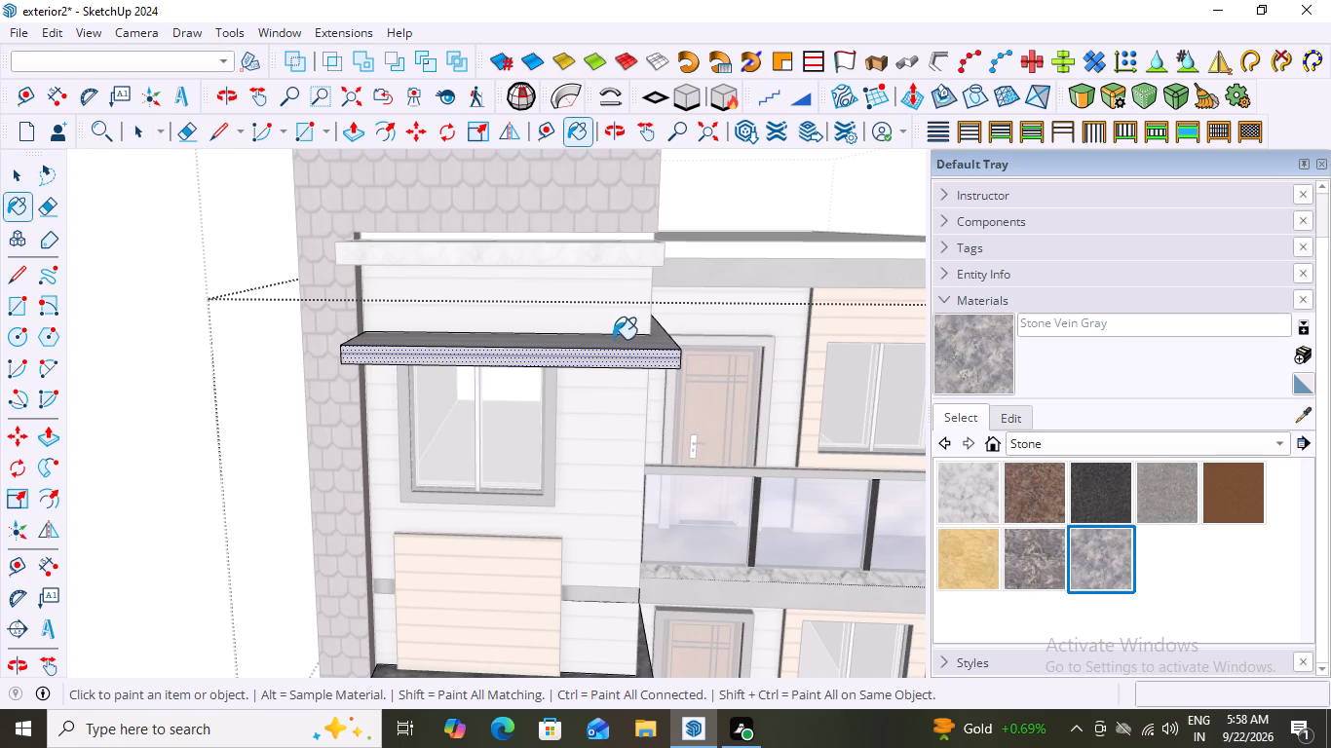
{"action": "left_click", "coordinate": [606, 337]}
{"action": "scroll", "coordinate": [606, 382], "scroll_direction": "up", "scroll_amount": 6}
{"action": "left_click", "coordinate": [576, 342]}
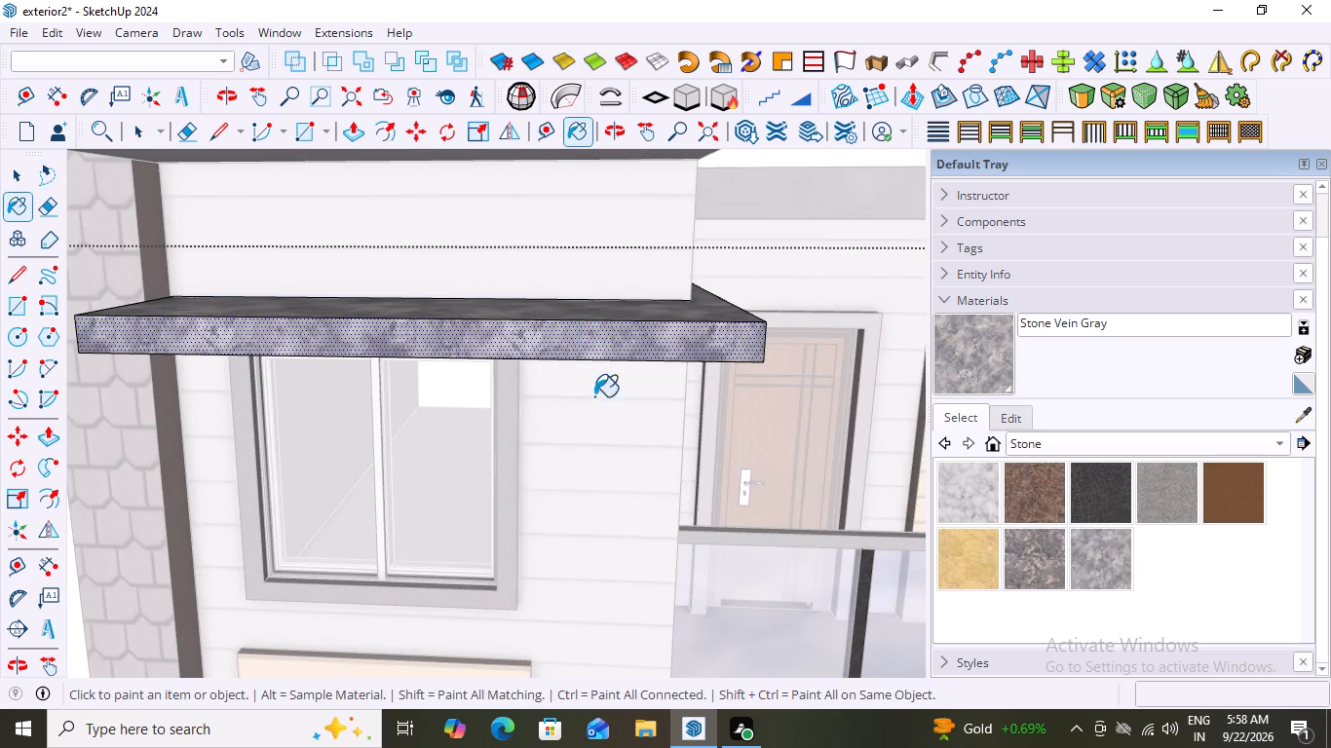
{"action": "middle_click_drag", "start_coordinate": [700, 370], "coordinate": [445, 418]}
{"action": "left_click", "coordinate": [454, 405]}
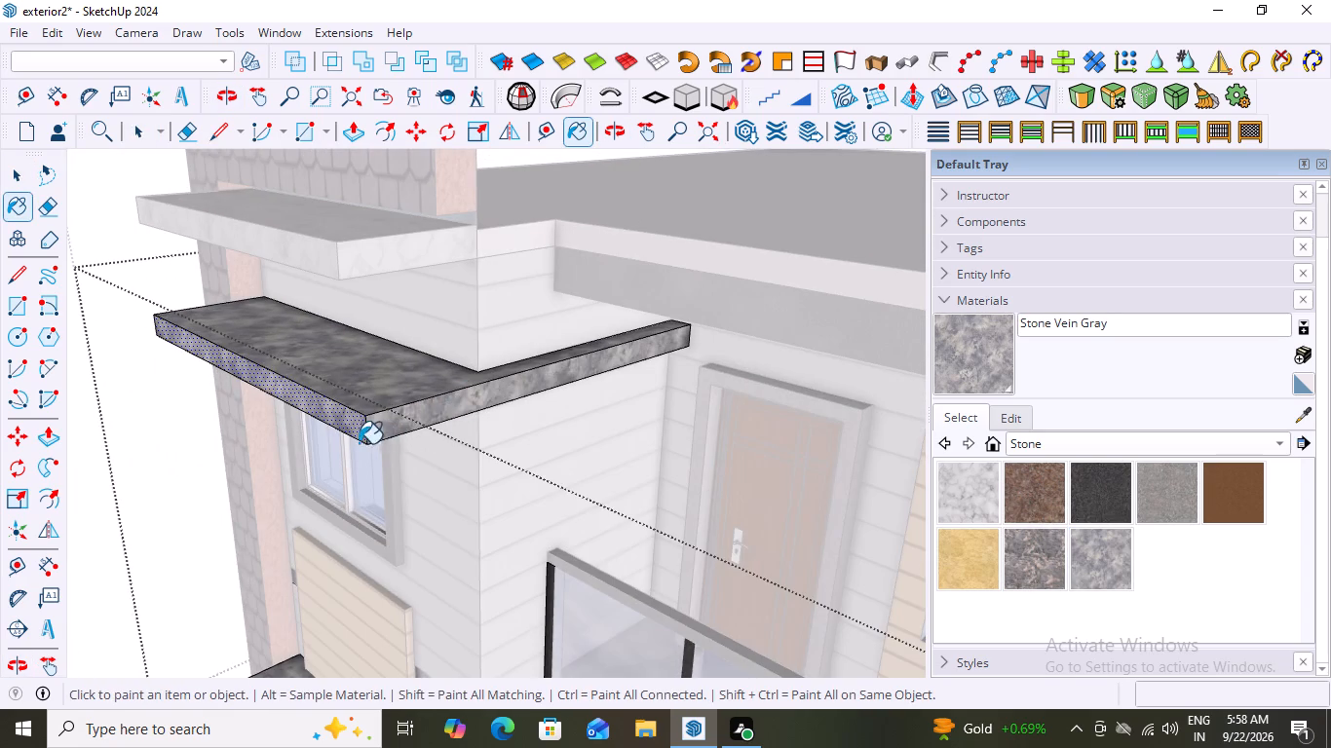
Paint the remaining end face and underside of the ledge above the upper-floor window with Stone Vein Gray.
{"action": "middle_click_drag", "start_coordinate": [359, 443], "coordinate": [818, 398]}
{"action": "scroll", "coordinate": [835, 391], "scroll_direction": "down", "scroll_amount": 3}
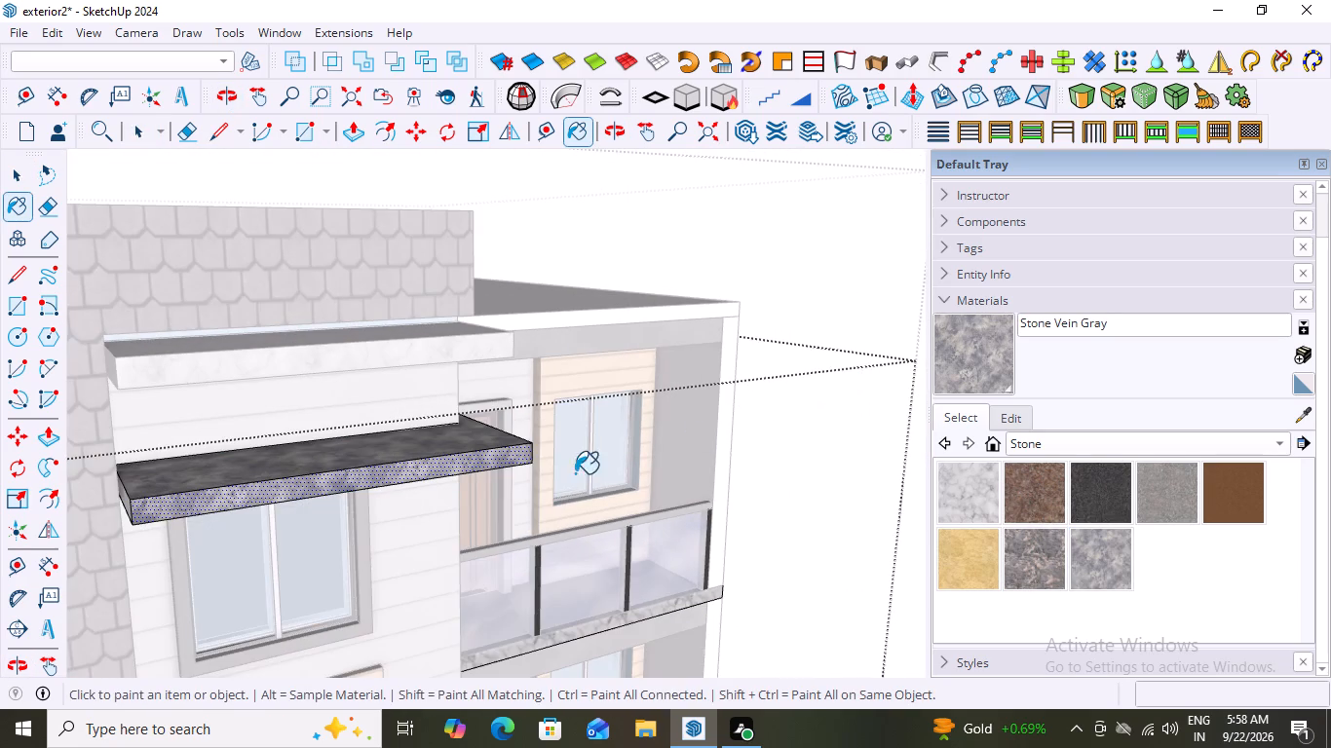
{"action": "middle_click_drag", "start_coordinate": [114, 531], "coordinate": [262, 517]}
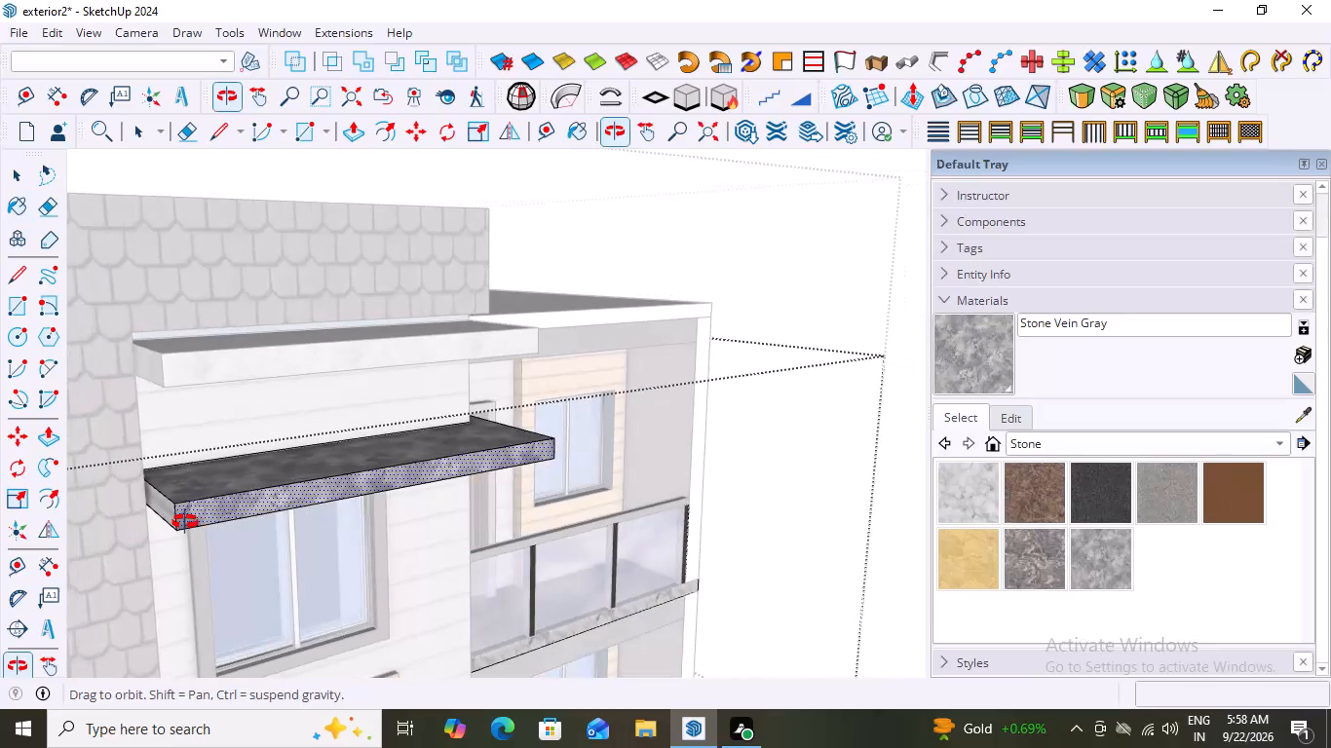
{"action": "left_click", "coordinate": [308, 520]}
{"action": "scroll", "coordinate": [438, 516], "scroll_direction": "down", "scroll_amount": 7}
{"action": "middle_click_drag", "start_coordinate": [467, 512], "coordinate": [365, 479]}
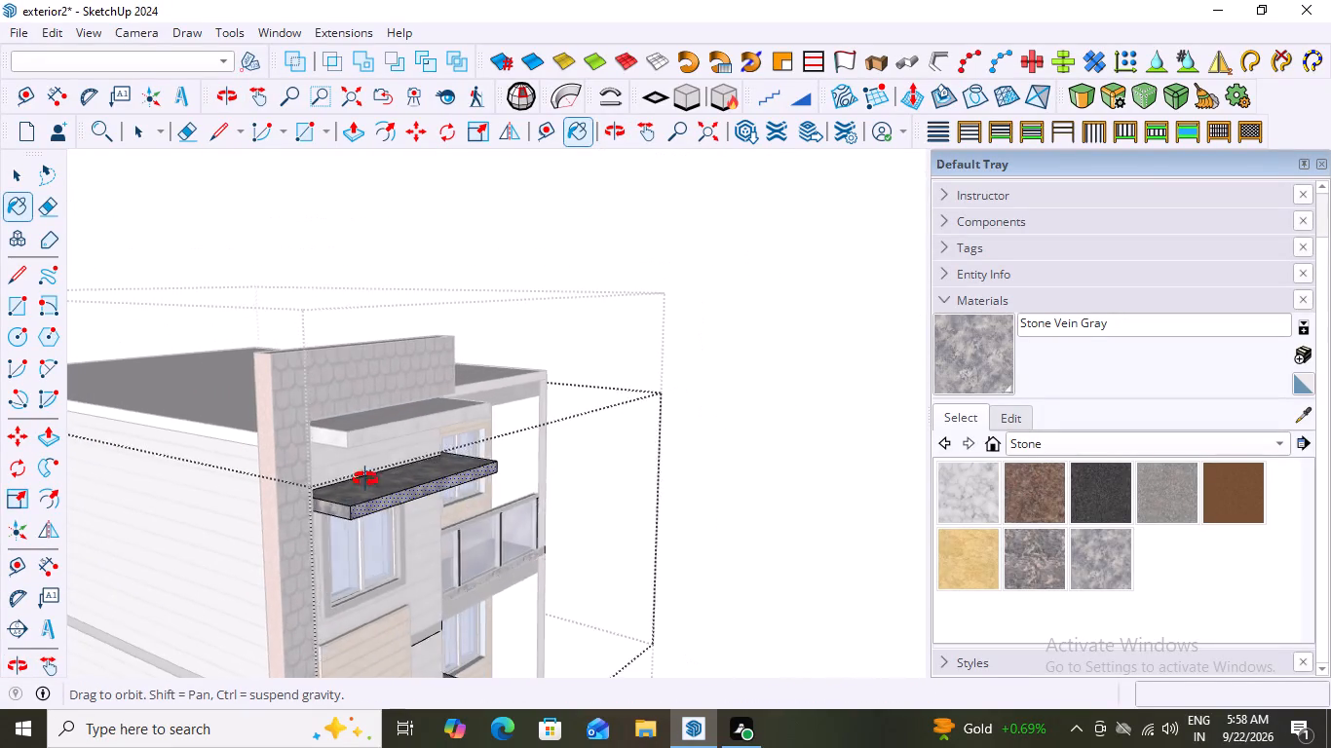
{"action": "middle_click_drag", "start_coordinate": [365, 479], "coordinate": [330, 356]}
{"action": "left_click", "coordinate": [333, 345]}
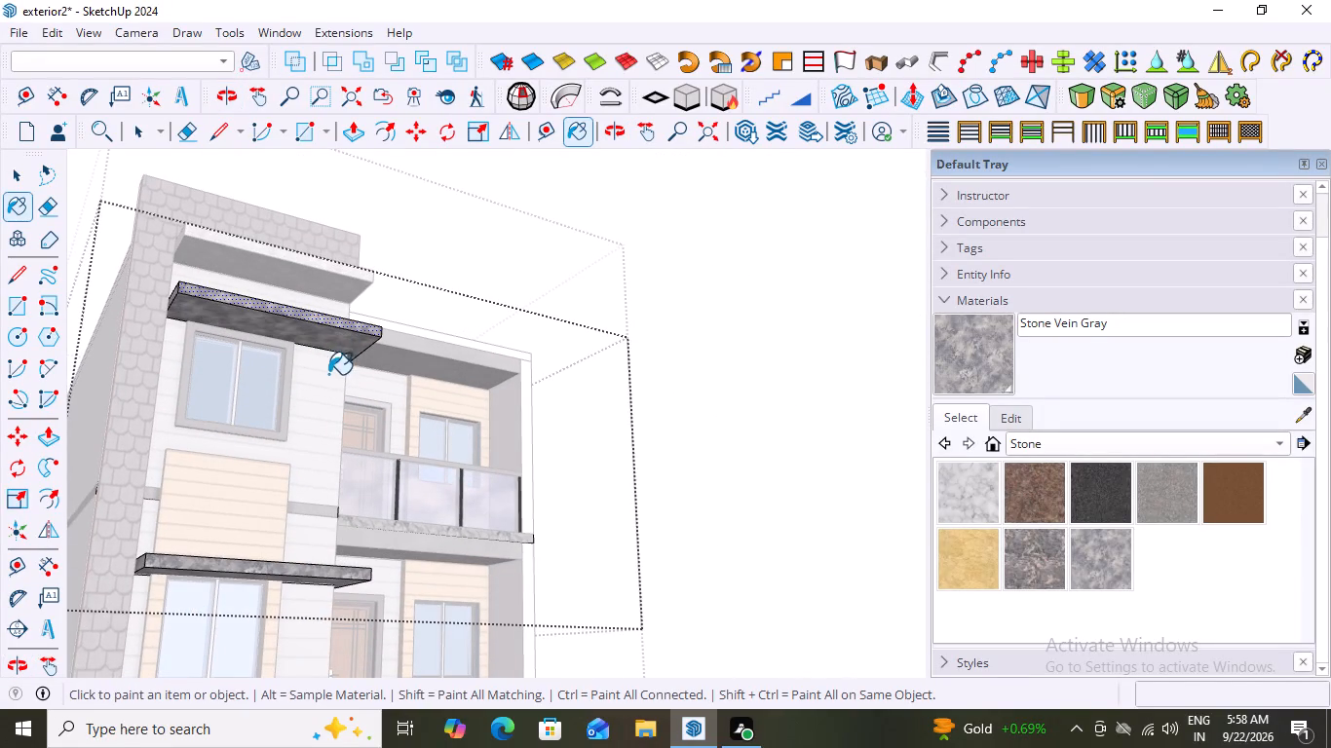
{"action": "middle_click_drag", "start_coordinate": [315, 364], "coordinate": [306, 468]}
{"action": "left_click", "coordinate": [316, 435]}
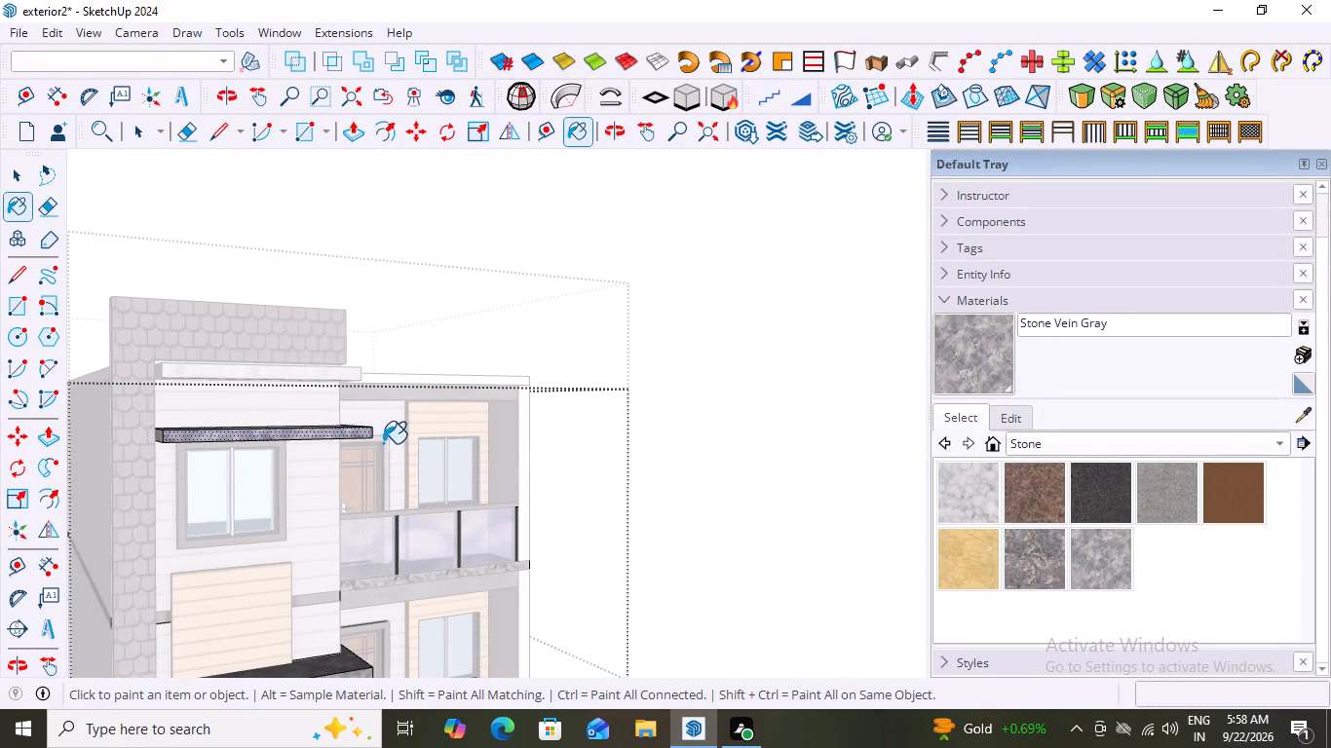
{"action": "middle_click_drag", "start_coordinate": [384, 443], "coordinate": [319, 543]}
{"action": "scroll", "coordinate": [359, 497], "scroll_direction": "down", "scroll_amount": 1}
{"action": "scroll", "coordinate": [607, 346], "scroll_direction": "down", "scroll_amount": 7}
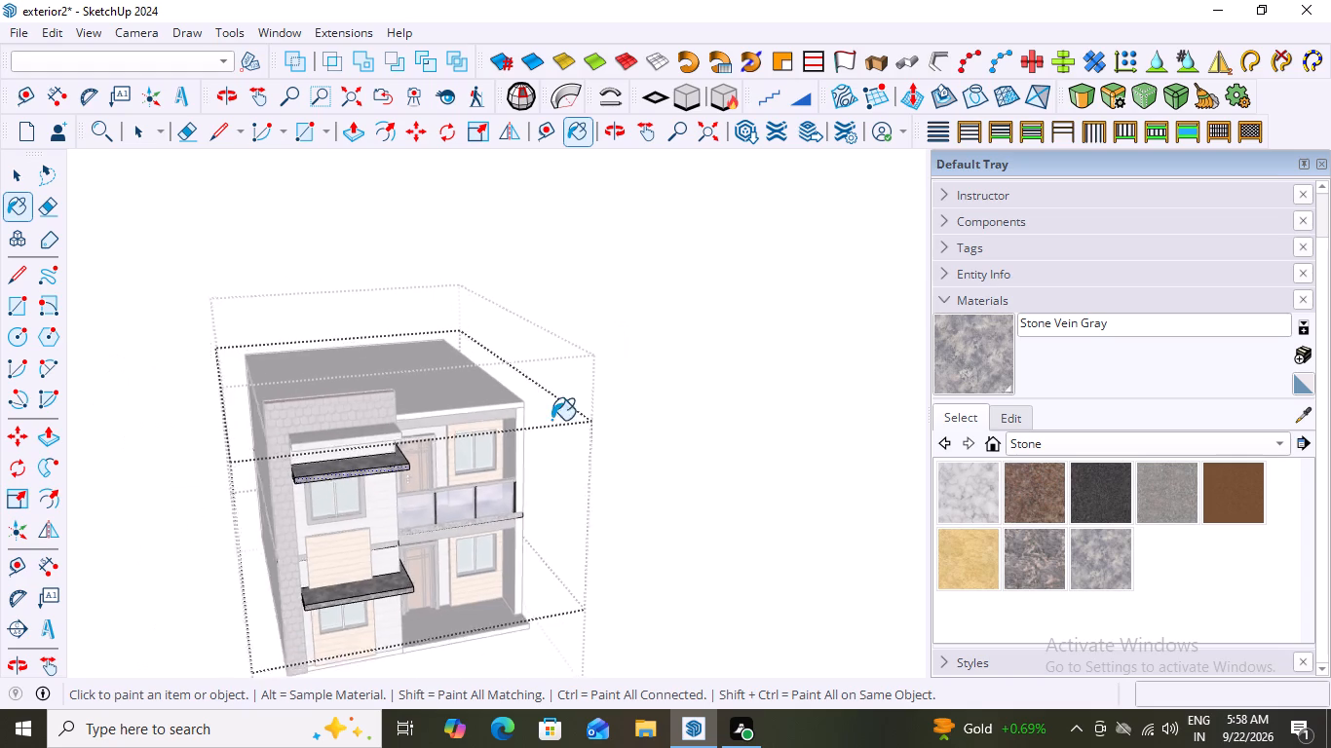
Exit the ledge group and examine the painted ledges across the whole facade.
{"action": "key", "text": "space"}
{"action": "left_click", "coordinate": [675, 386]}
{"action": "middle_click_drag", "start_coordinate": [528, 465], "coordinate": [423, 406]}
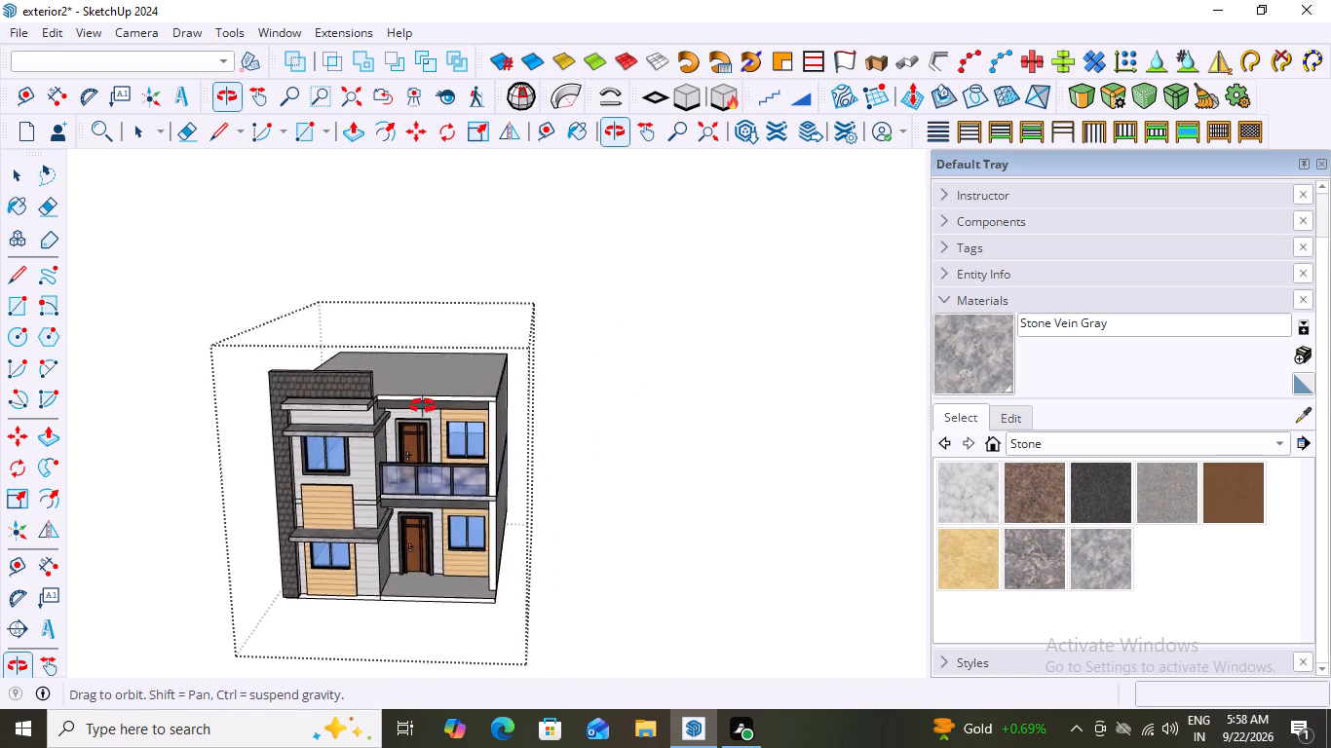
{"action": "middle_click_drag", "start_coordinate": [423, 406], "coordinate": [460, 413]}
{"action": "scroll", "coordinate": [410, 512], "scroll_direction": "up", "scroll_amount": 6}
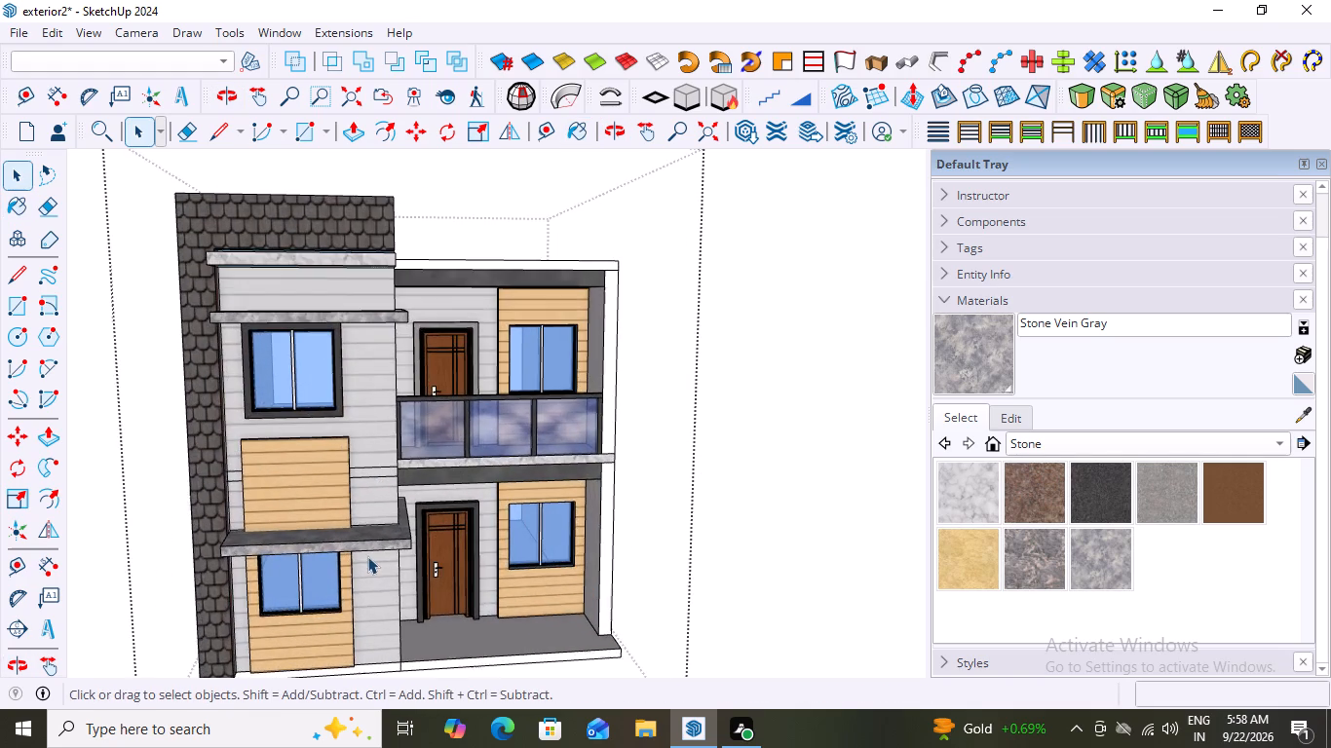
{"action": "scroll", "coordinate": [367, 546], "scroll_direction": "down", "scroll_amount": 6}
{"action": "middle_click_drag", "start_coordinate": [320, 448], "coordinate": [327, 504]}
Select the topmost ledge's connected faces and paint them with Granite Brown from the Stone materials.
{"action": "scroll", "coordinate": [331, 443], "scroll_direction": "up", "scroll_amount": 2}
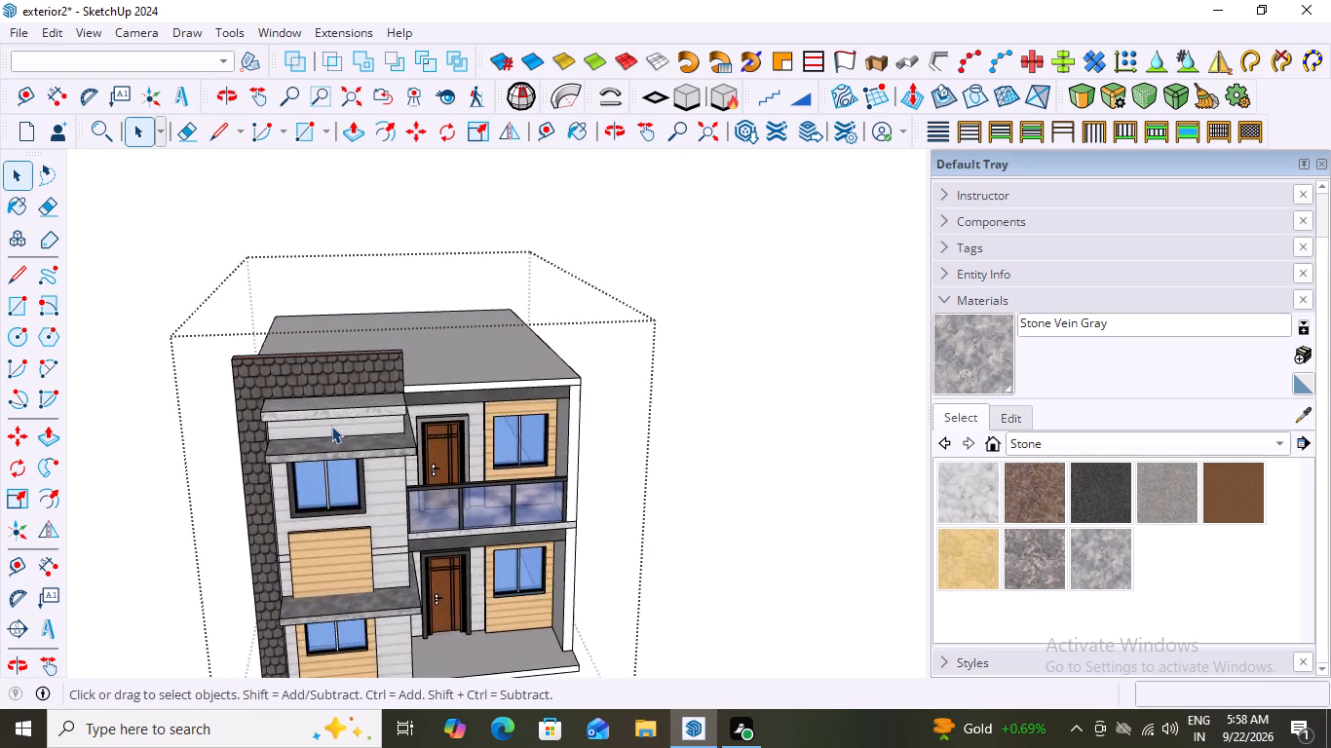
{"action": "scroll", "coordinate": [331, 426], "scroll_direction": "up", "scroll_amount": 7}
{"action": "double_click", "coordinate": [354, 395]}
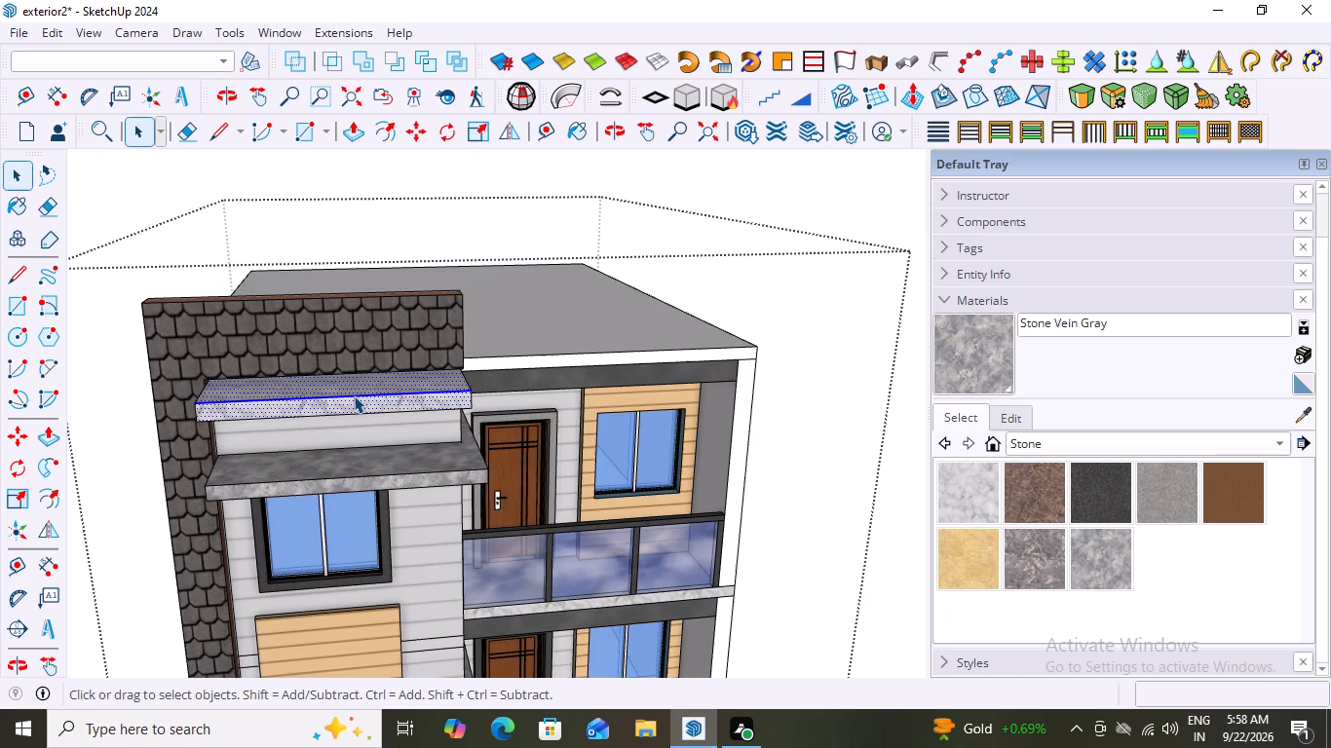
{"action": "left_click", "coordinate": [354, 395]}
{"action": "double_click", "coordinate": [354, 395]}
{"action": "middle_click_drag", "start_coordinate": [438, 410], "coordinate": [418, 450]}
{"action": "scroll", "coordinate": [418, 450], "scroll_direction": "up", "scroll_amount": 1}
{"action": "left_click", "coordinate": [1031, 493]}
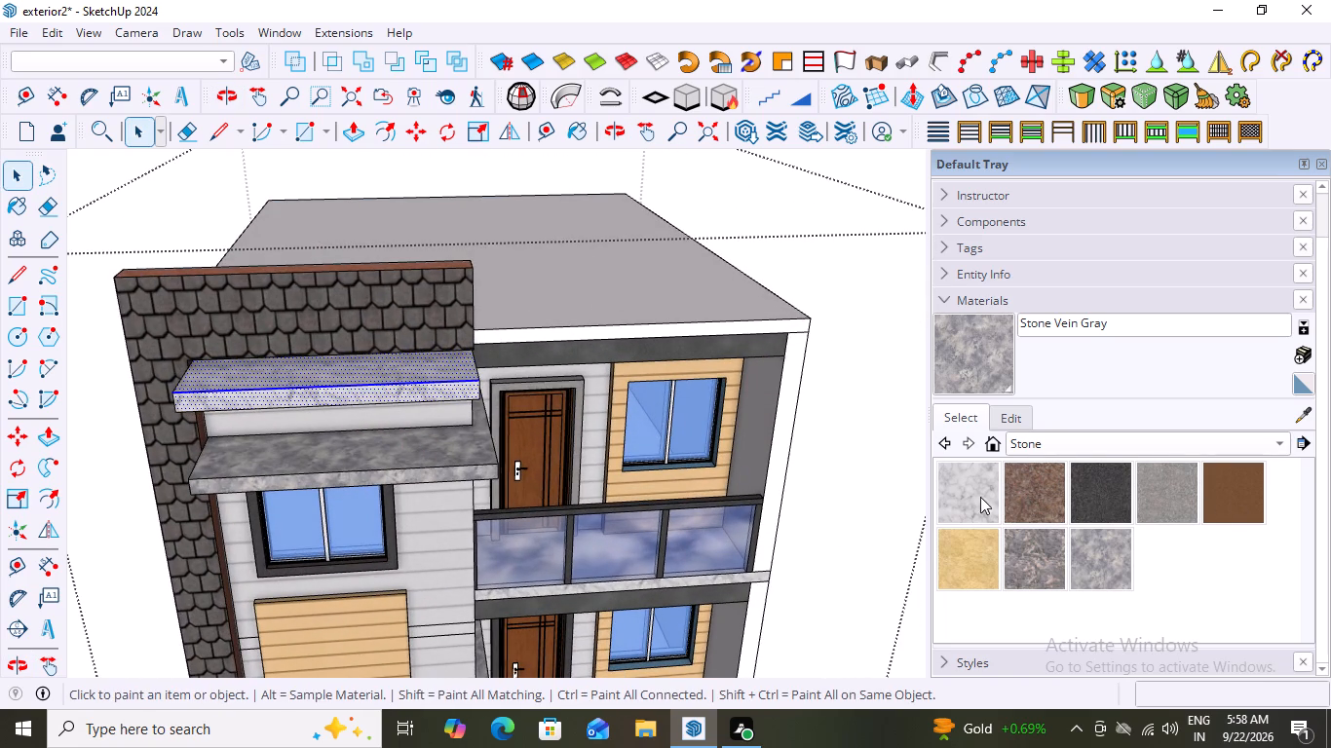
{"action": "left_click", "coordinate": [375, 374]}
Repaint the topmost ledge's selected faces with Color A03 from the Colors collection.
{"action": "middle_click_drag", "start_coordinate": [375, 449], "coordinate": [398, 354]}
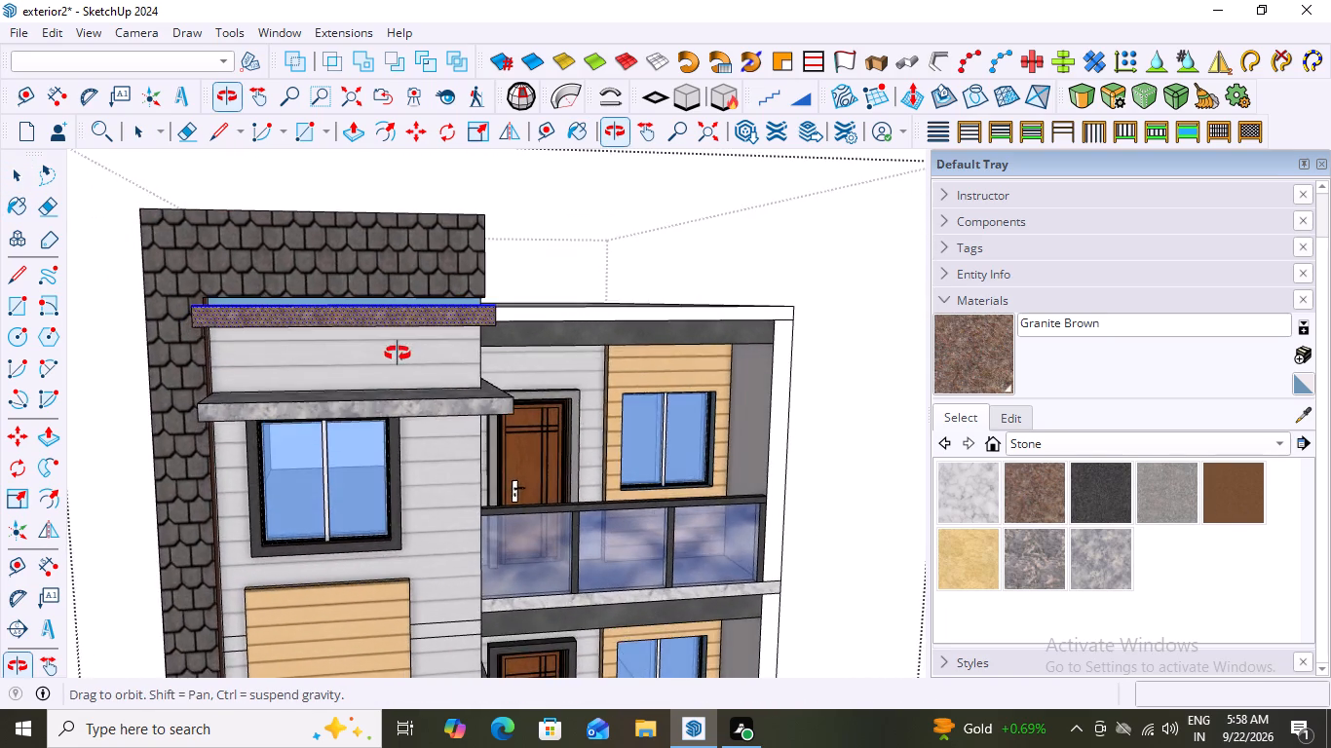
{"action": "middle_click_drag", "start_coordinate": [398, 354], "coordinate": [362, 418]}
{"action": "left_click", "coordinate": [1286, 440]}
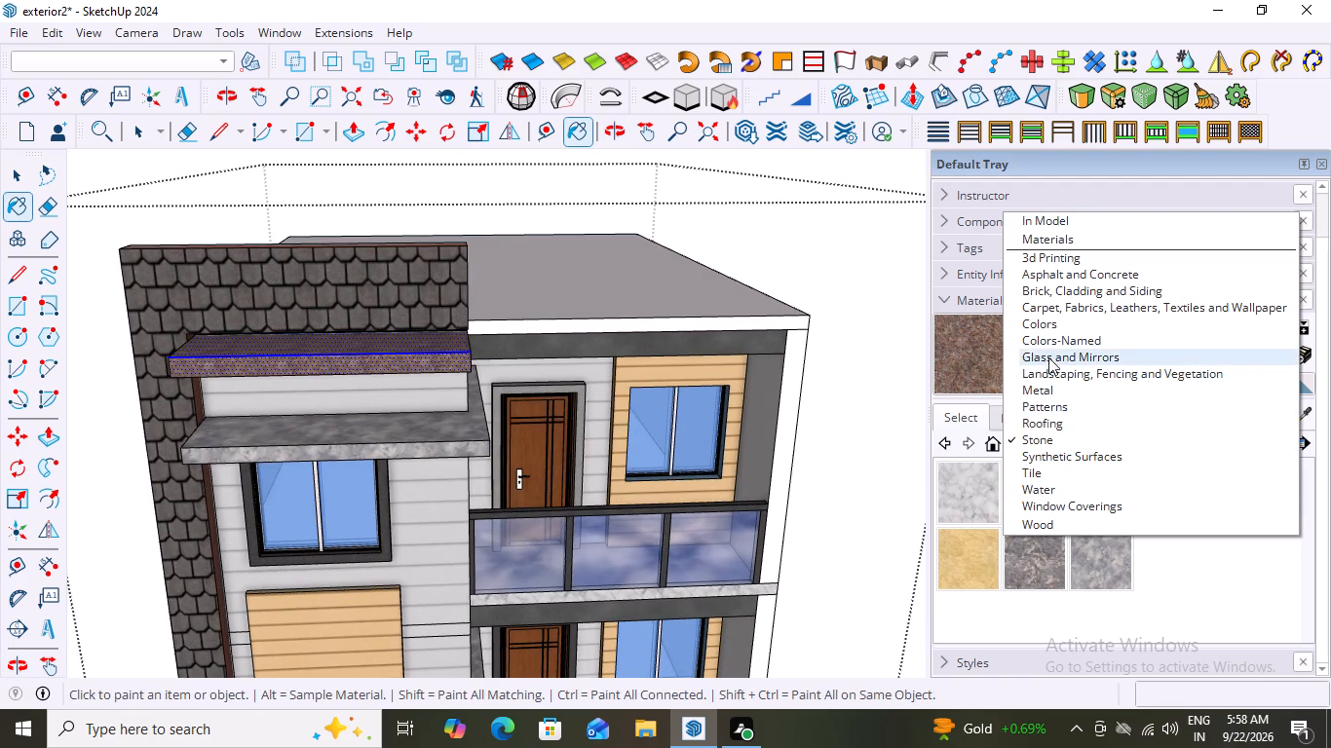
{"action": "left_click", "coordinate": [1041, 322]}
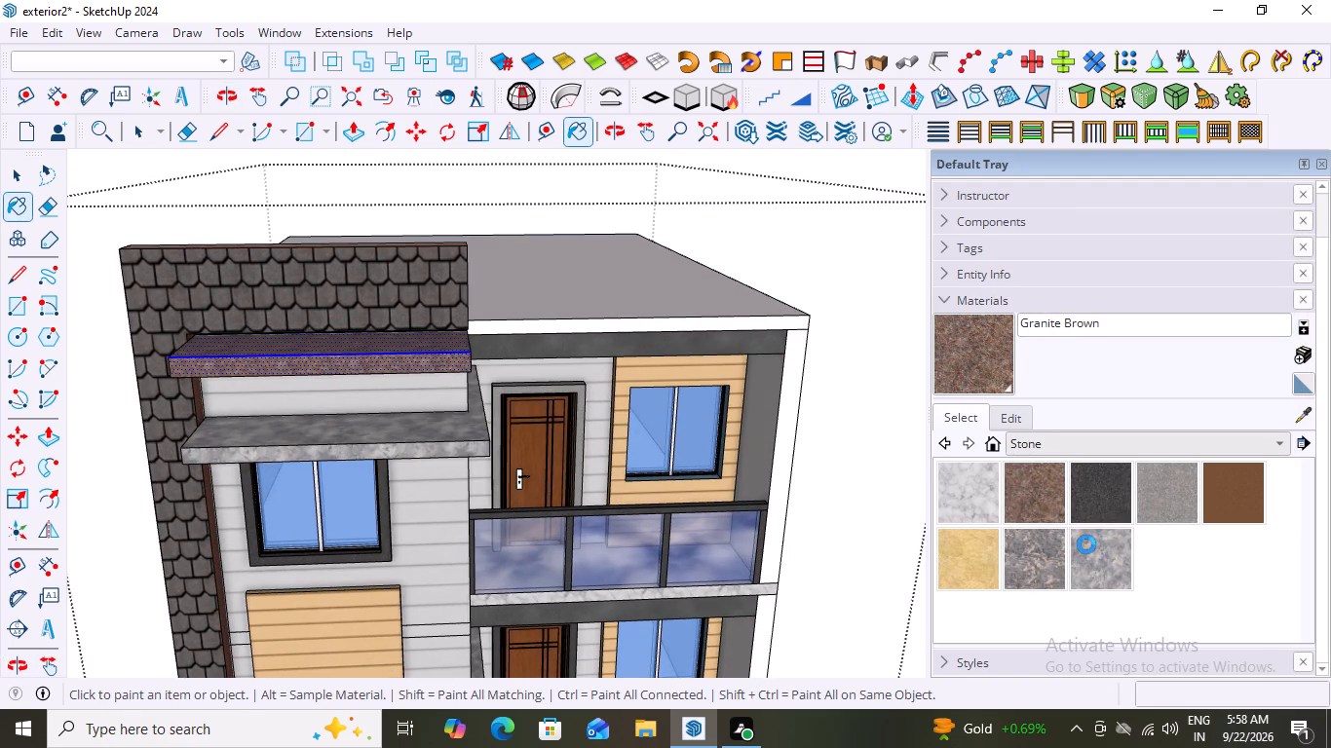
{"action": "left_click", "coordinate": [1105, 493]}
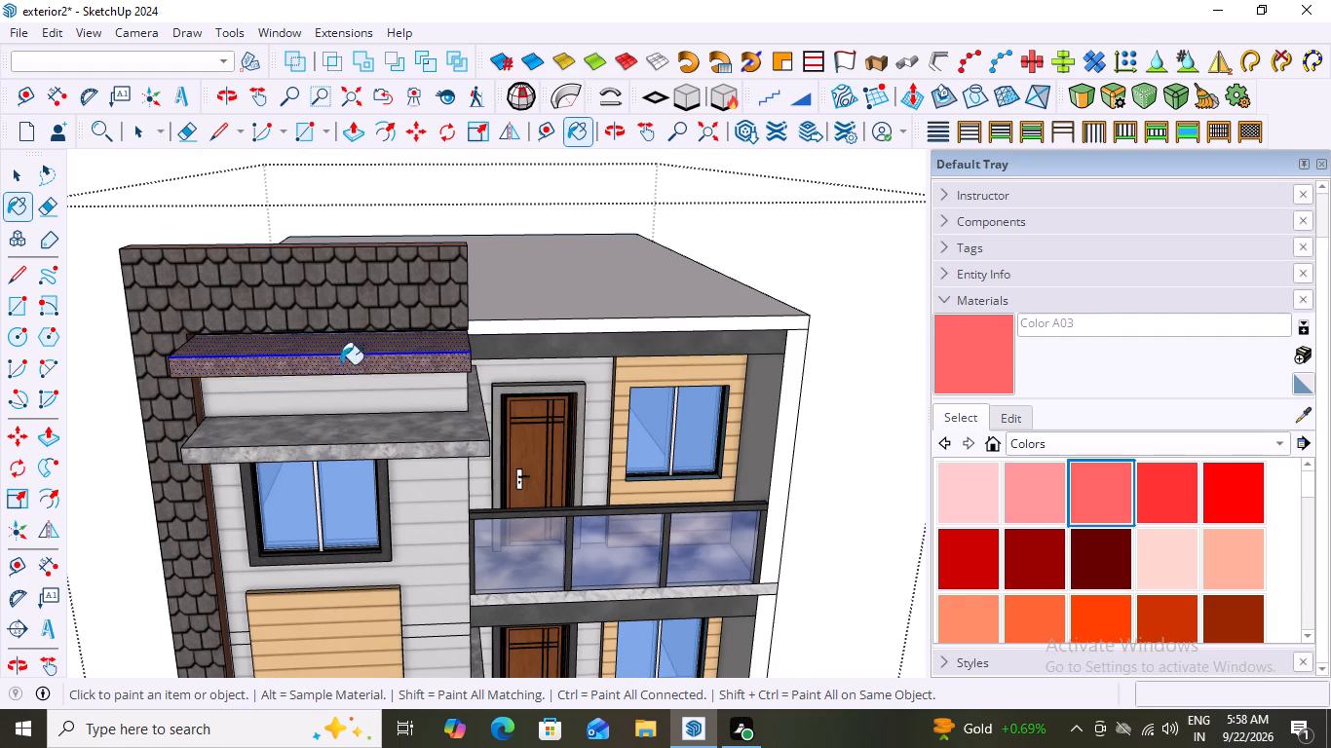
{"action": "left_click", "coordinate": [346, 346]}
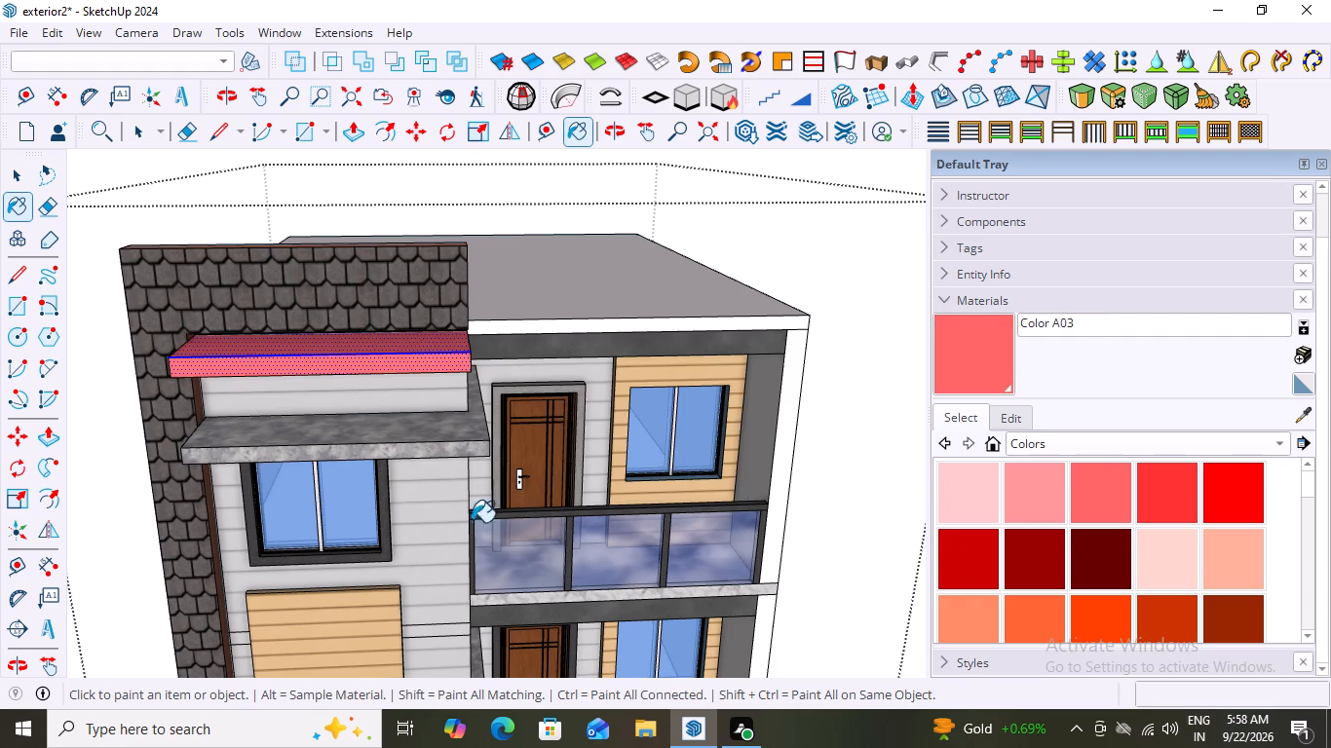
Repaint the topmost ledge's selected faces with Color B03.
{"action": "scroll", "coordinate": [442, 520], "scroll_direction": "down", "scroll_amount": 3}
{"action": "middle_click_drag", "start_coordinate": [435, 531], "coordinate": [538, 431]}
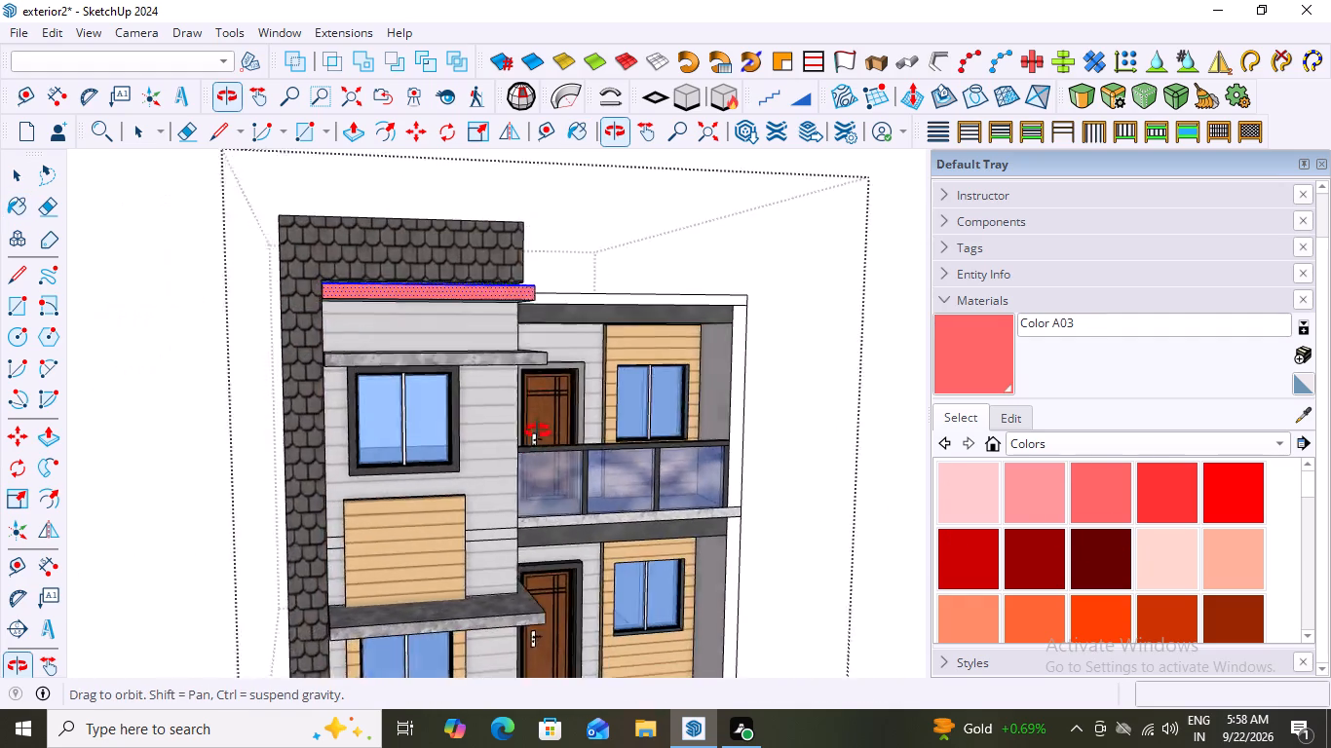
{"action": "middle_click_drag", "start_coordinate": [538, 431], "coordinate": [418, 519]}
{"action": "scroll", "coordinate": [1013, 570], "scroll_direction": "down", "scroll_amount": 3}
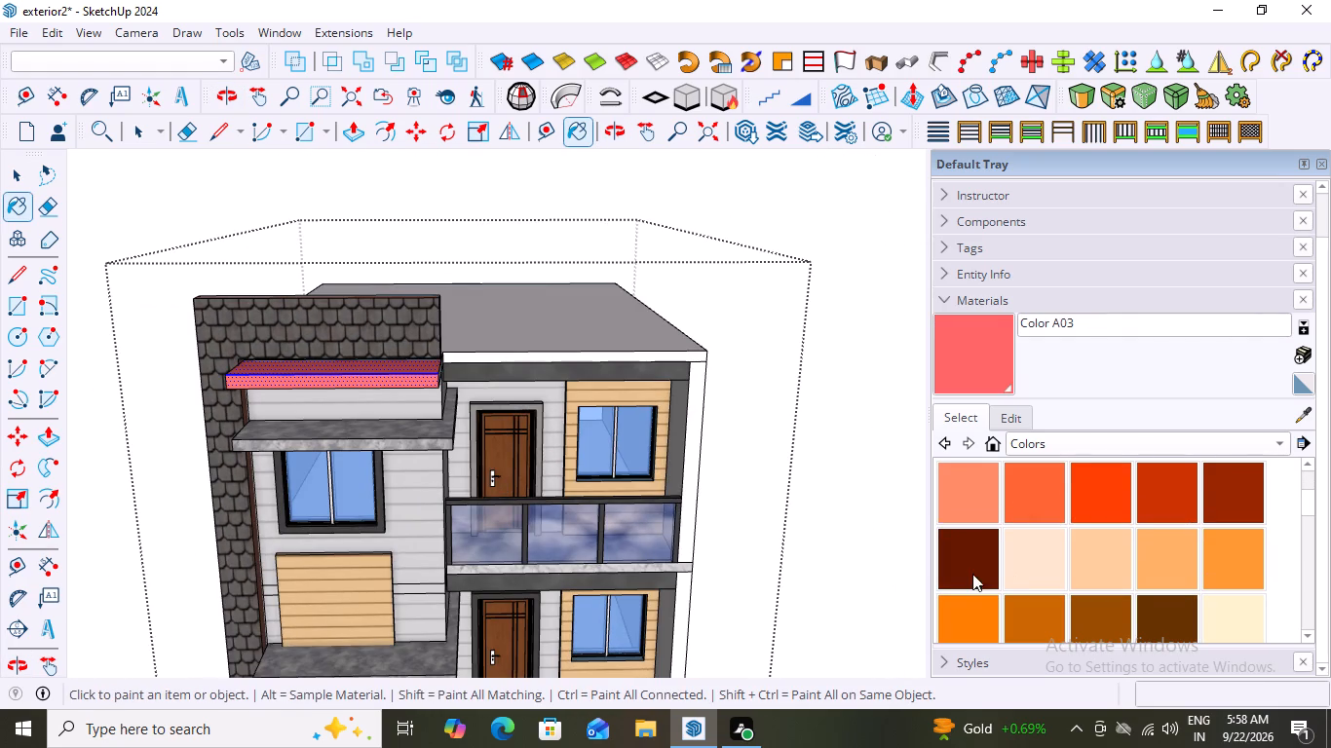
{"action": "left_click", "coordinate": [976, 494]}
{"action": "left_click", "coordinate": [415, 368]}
Repaint the topmost ledge's selected faces with Color C01.
{"action": "middle_click_drag", "start_coordinate": [395, 405], "coordinate": [325, 399]}
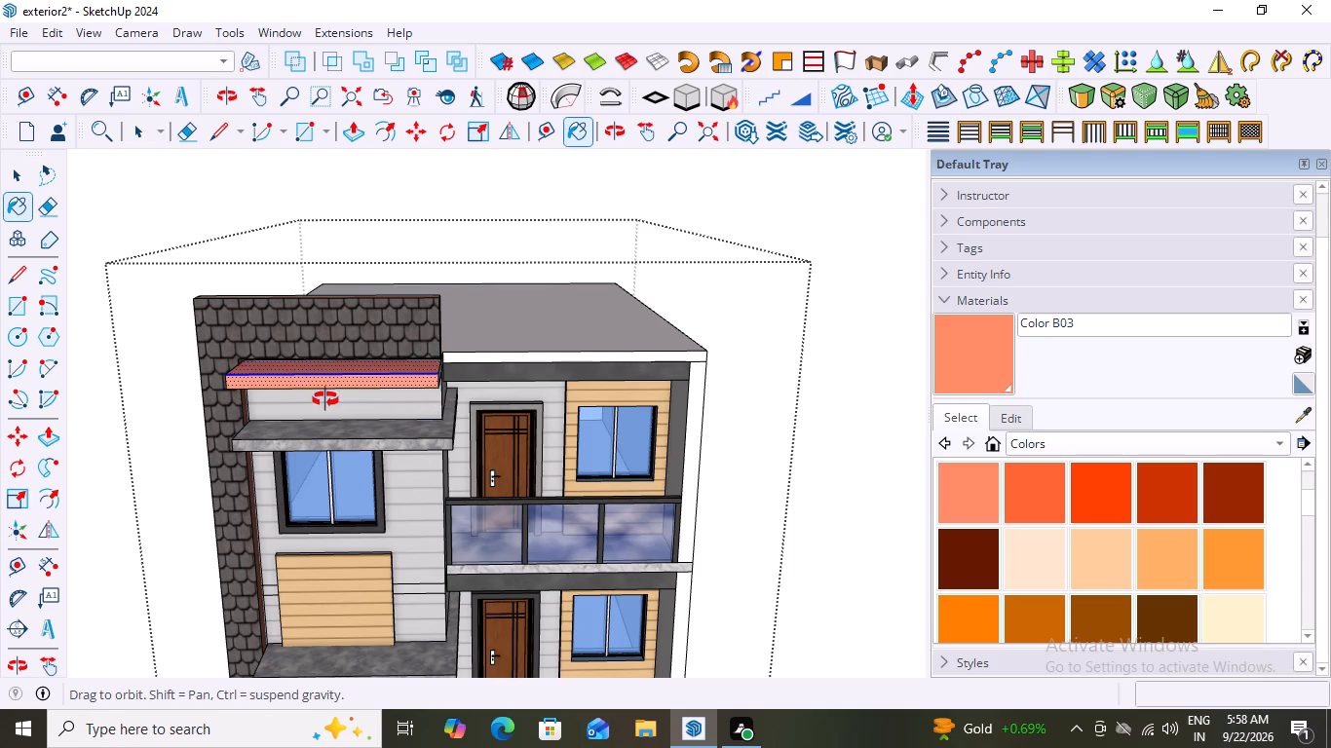
{"action": "middle_click_drag", "start_coordinate": [325, 399], "coordinate": [450, 402]}
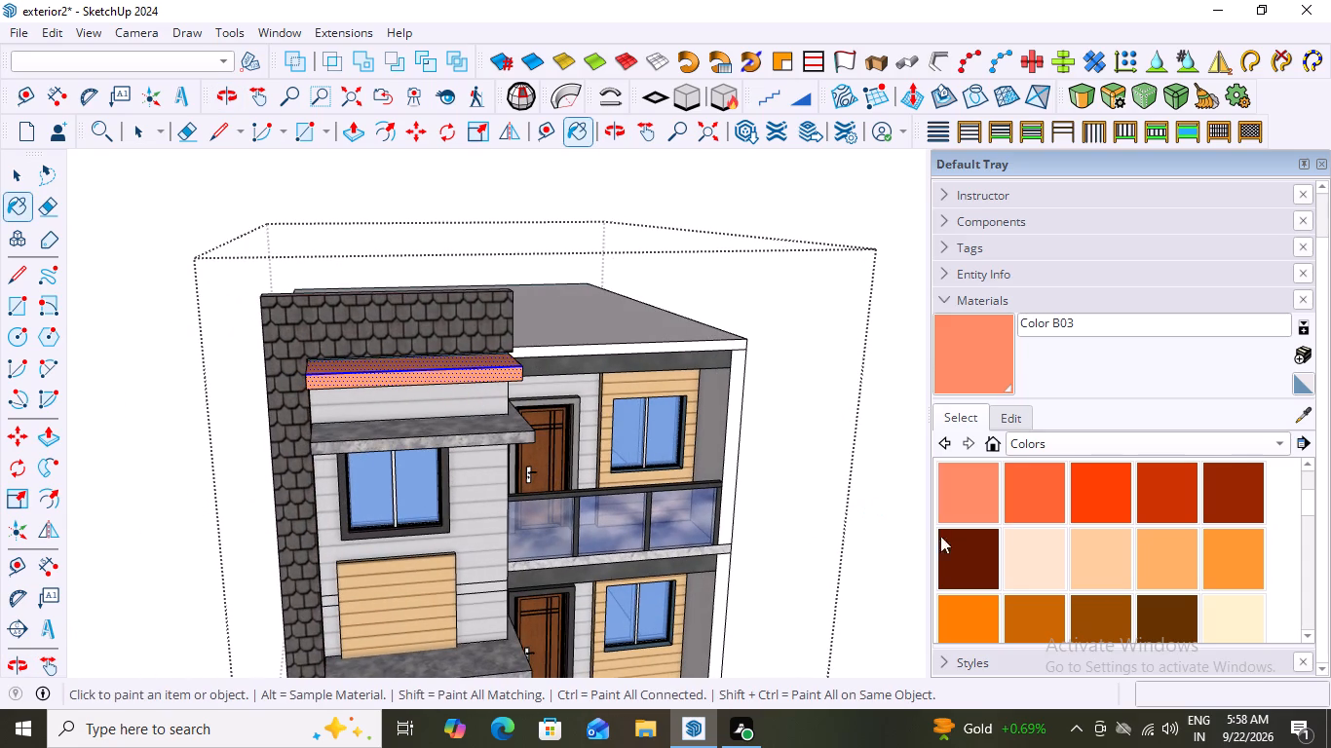
{"action": "left_click", "coordinate": [1003, 563]}
{"action": "left_click", "coordinate": [1025, 562]}
{"action": "left_click", "coordinate": [412, 361]}
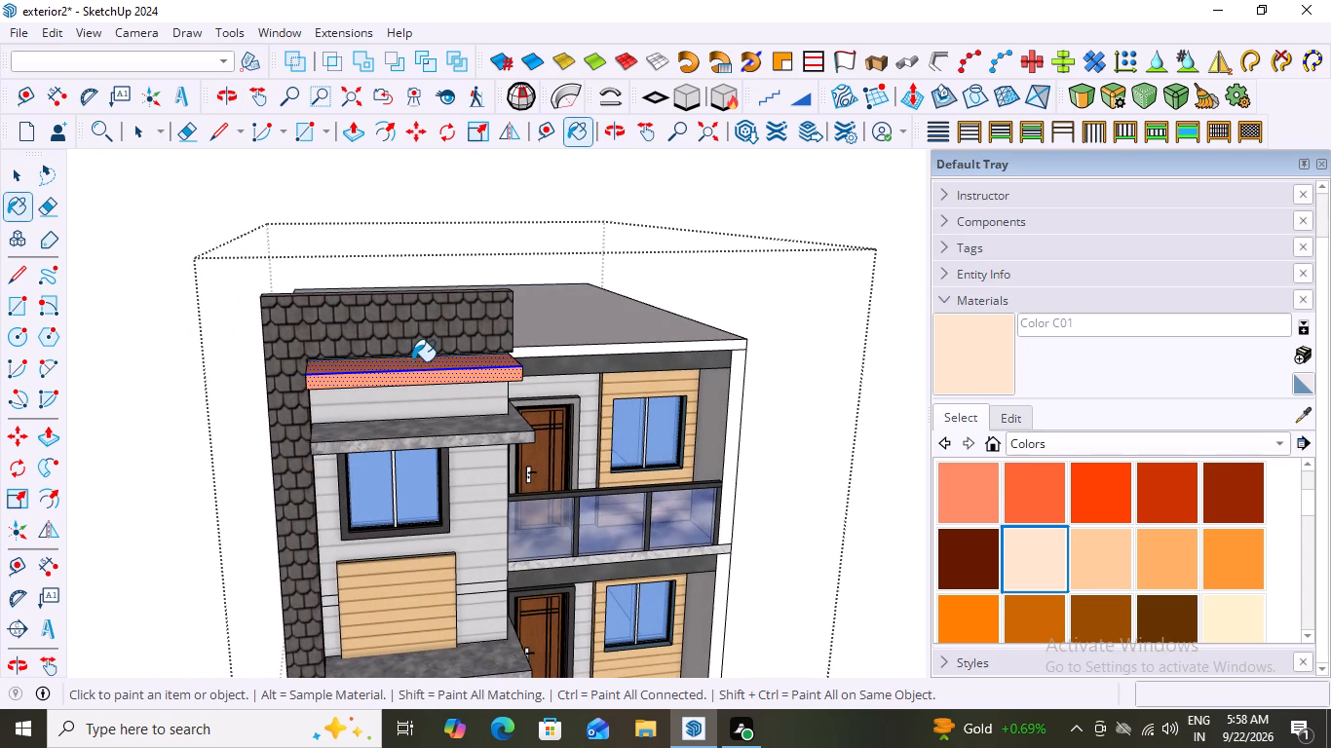
Browse the Stone, Roofing, Brick, Cladding and Siding, and Carpet, Fabrics, Leathers, Textiles and Wallpaper collections for an alternative topmost-ledge material.
{"action": "middle_click_drag", "start_coordinate": [441, 406], "coordinate": [300, 409]}
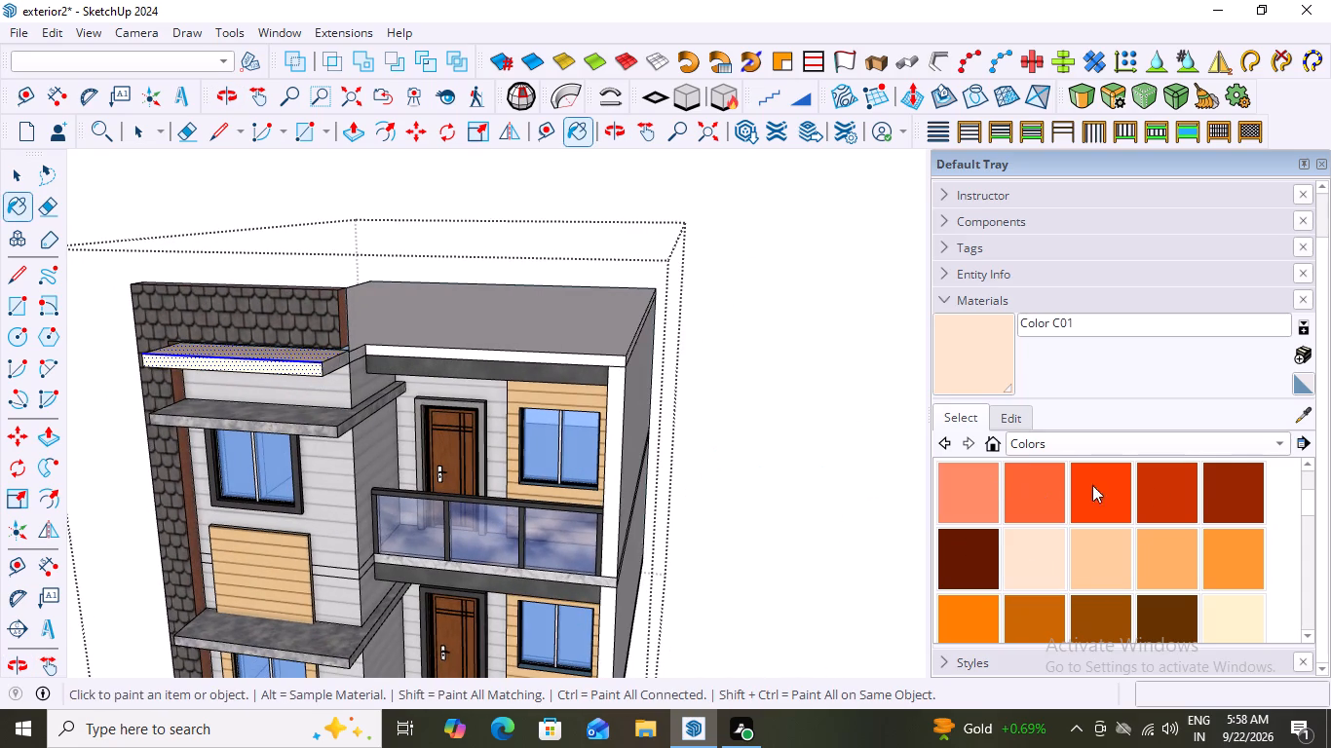
{"action": "left_click", "coordinate": [1277, 441]}
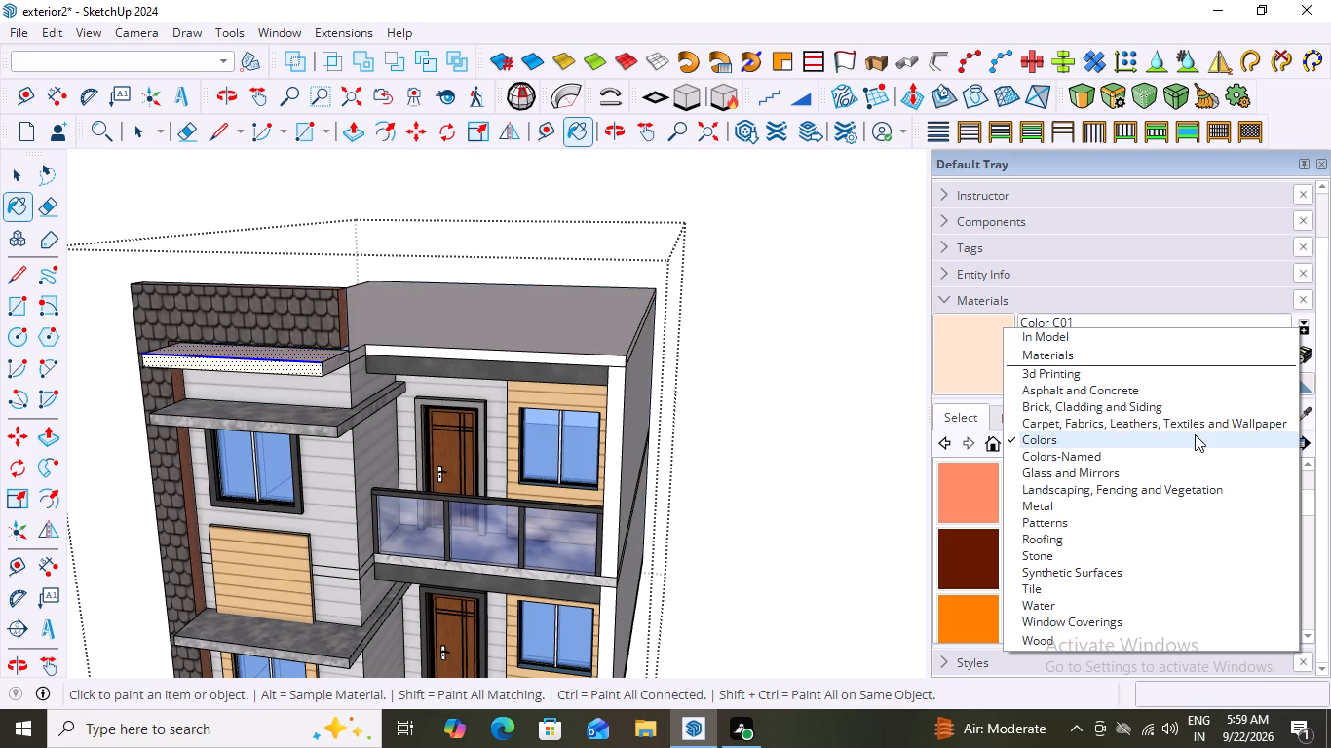
{"action": "left_click", "coordinate": [1052, 554]}
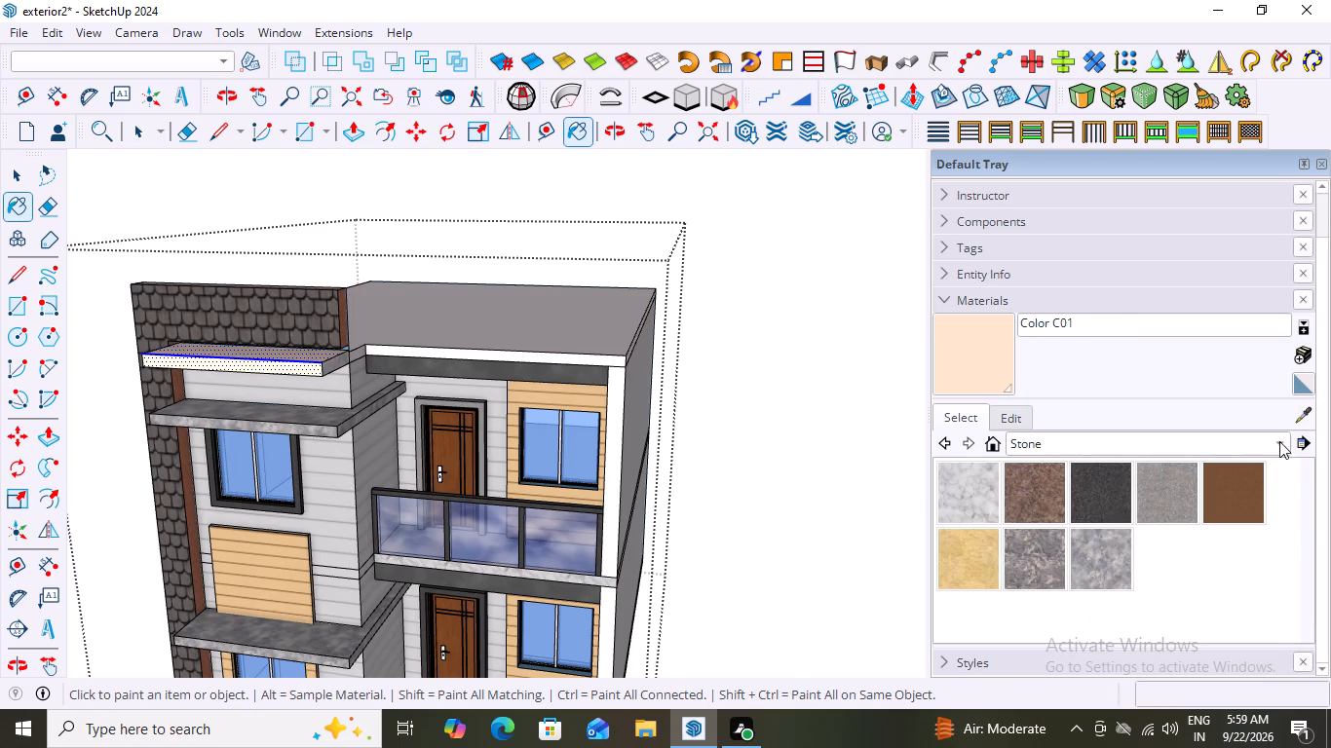
{"action": "left_click", "coordinate": [1279, 441]}
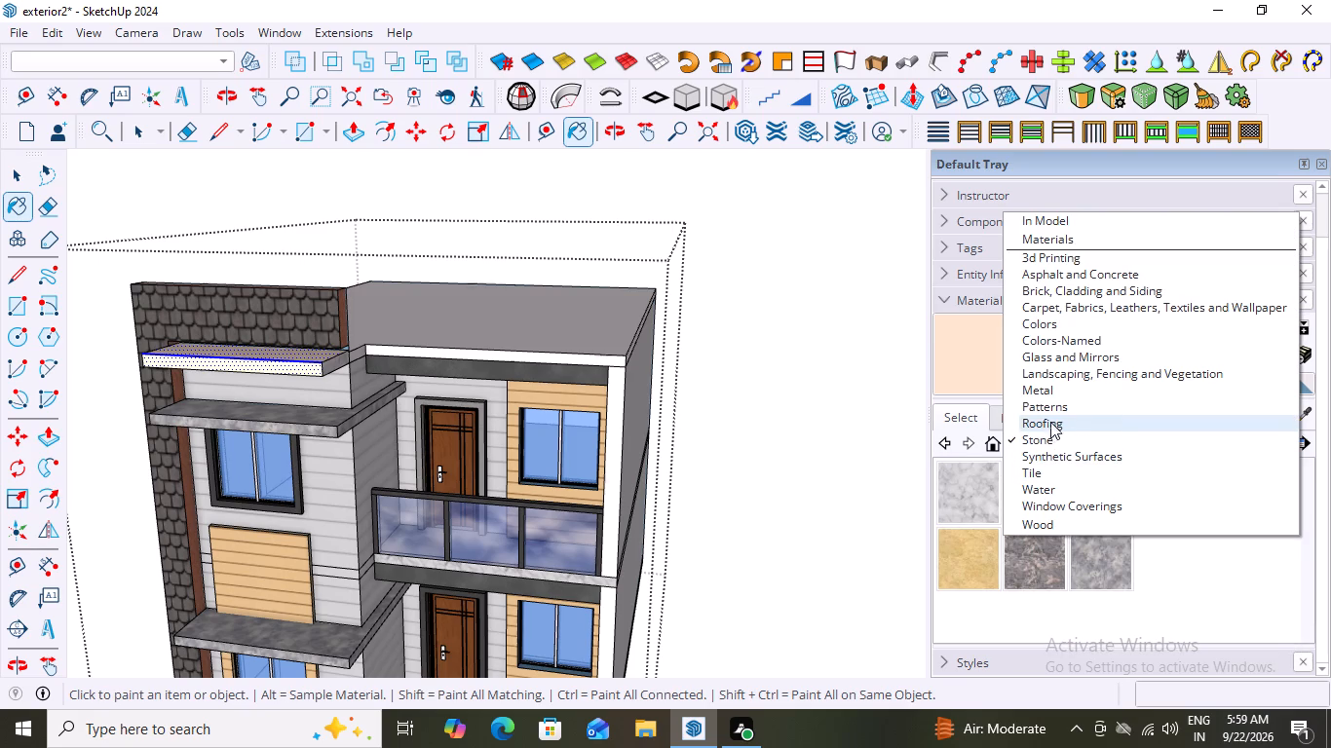
{"action": "left_click", "coordinate": [1048, 422]}
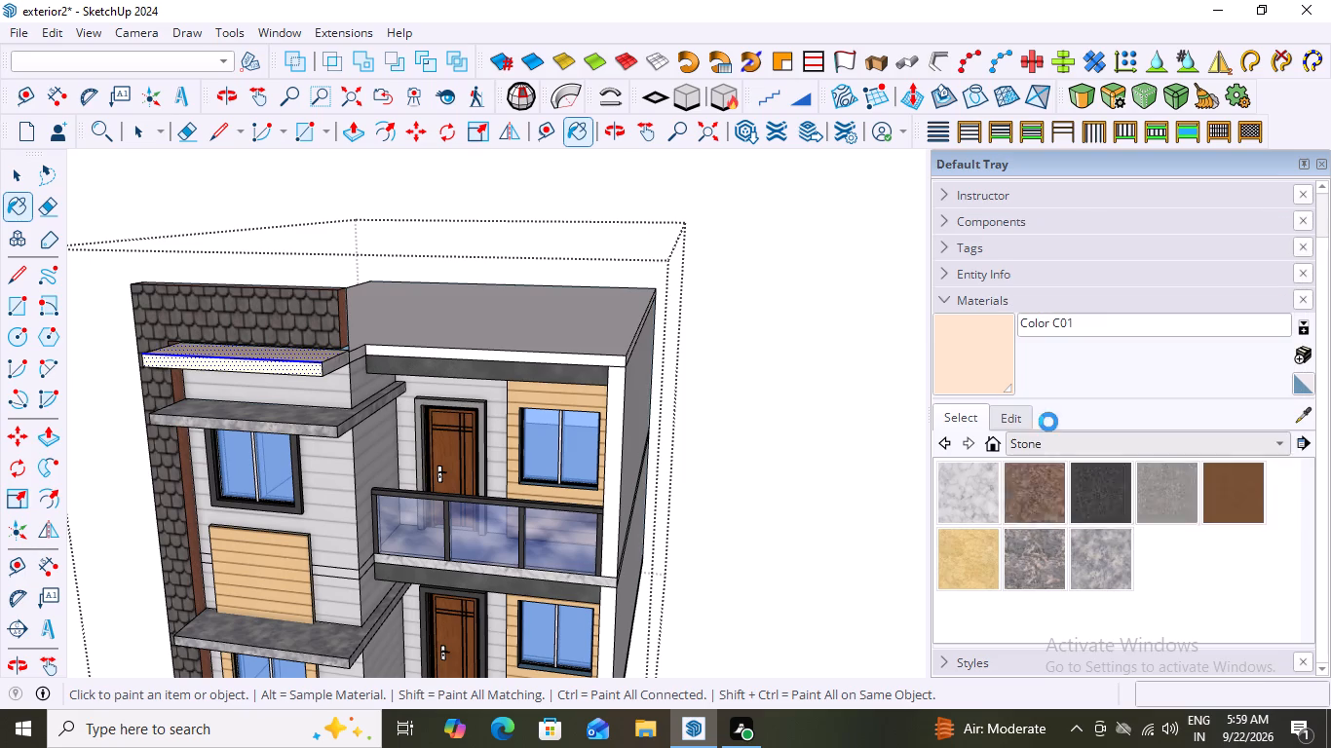
{"action": "scroll", "coordinate": [1083, 520], "scroll_direction": "up", "scroll_amount": 3}
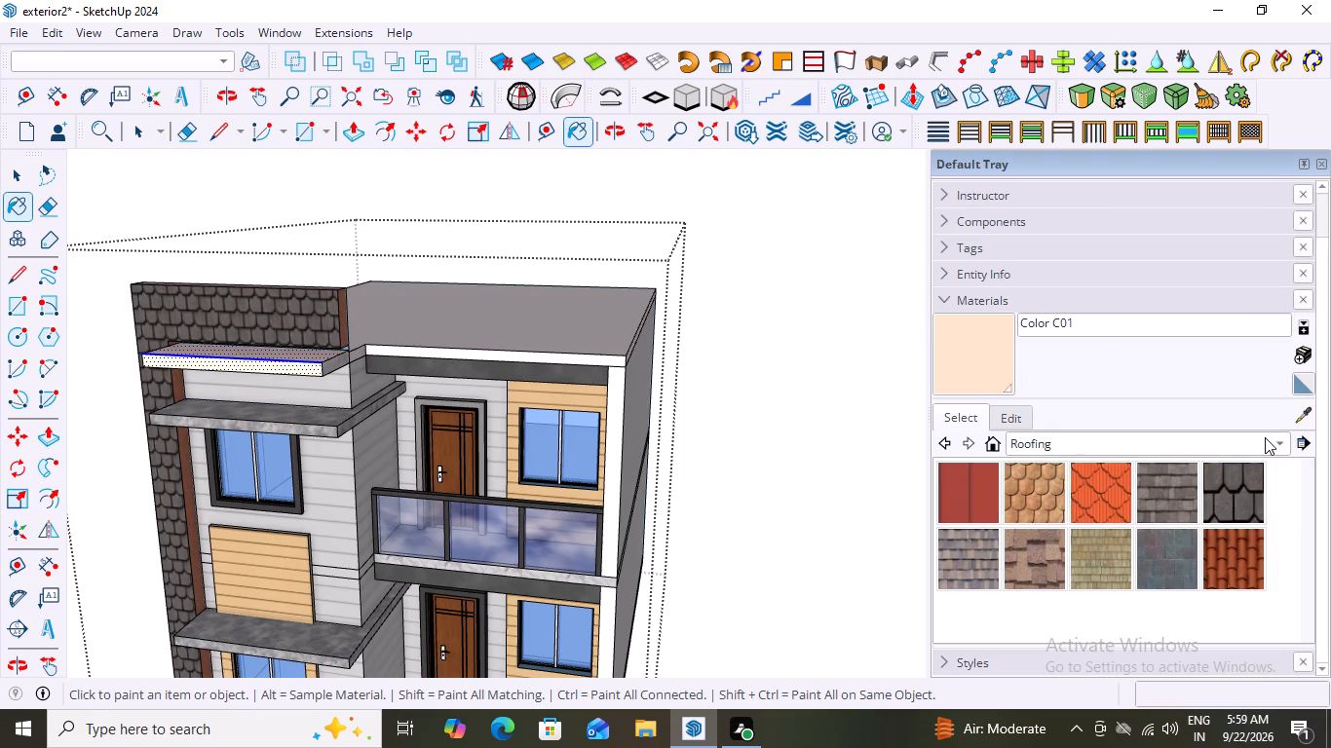
{"action": "left_click", "coordinate": [1276, 436]}
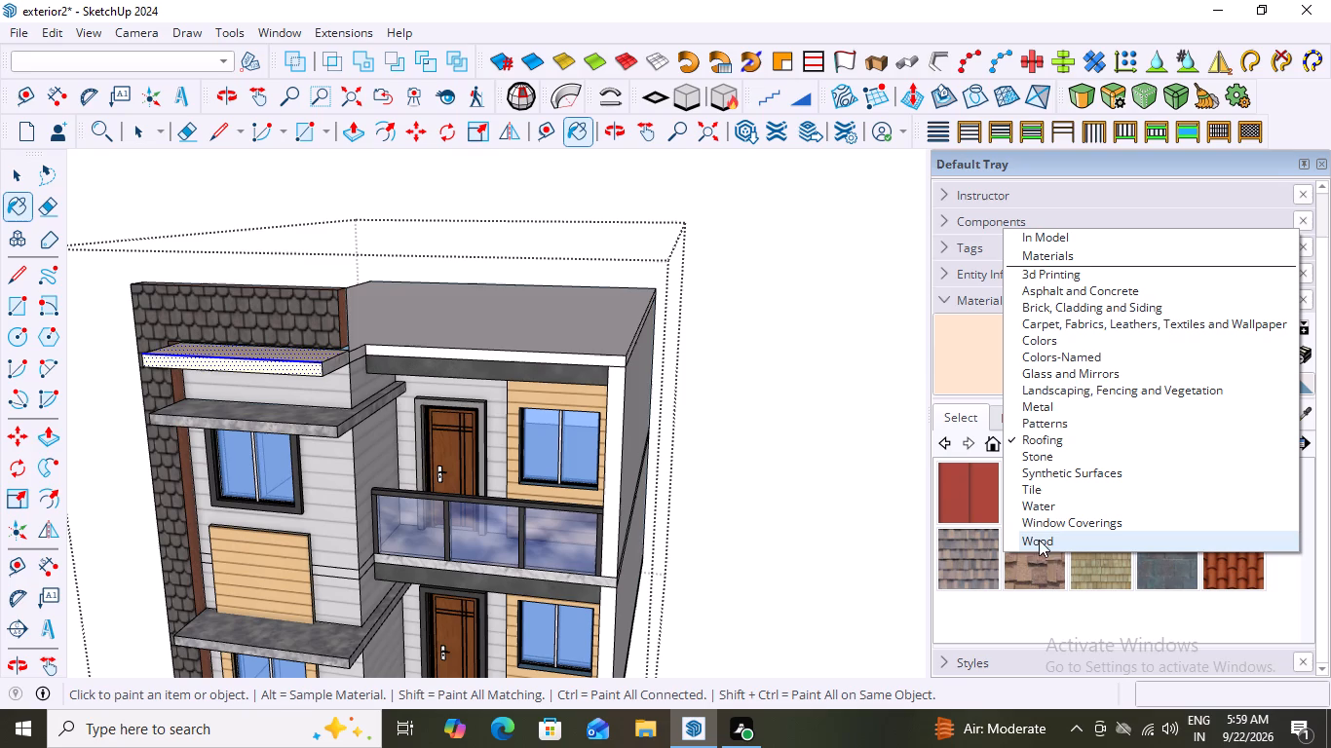
{"action": "left_click", "coordinate": [1028, 311]}
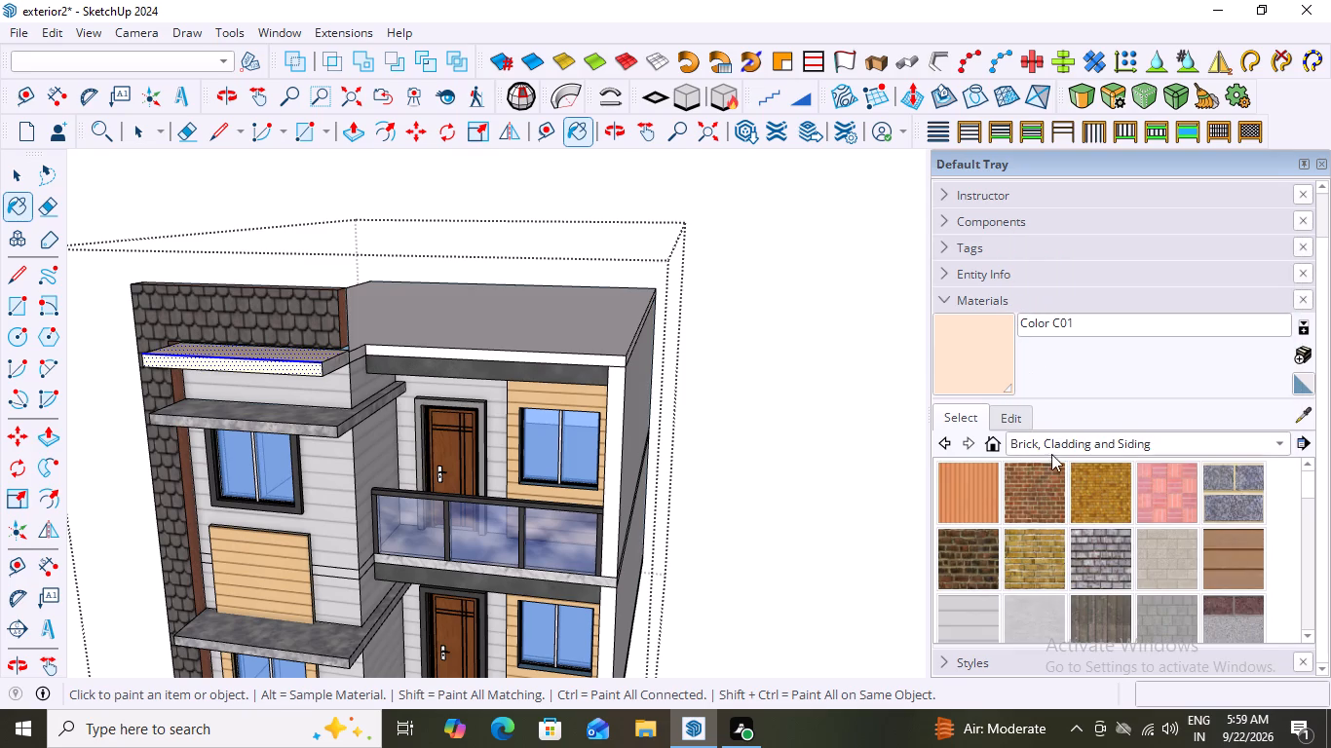
{"action": "scroll", "coordinate": [1010, 535], "scroll_direction": "down", "scroll_amount": 3}
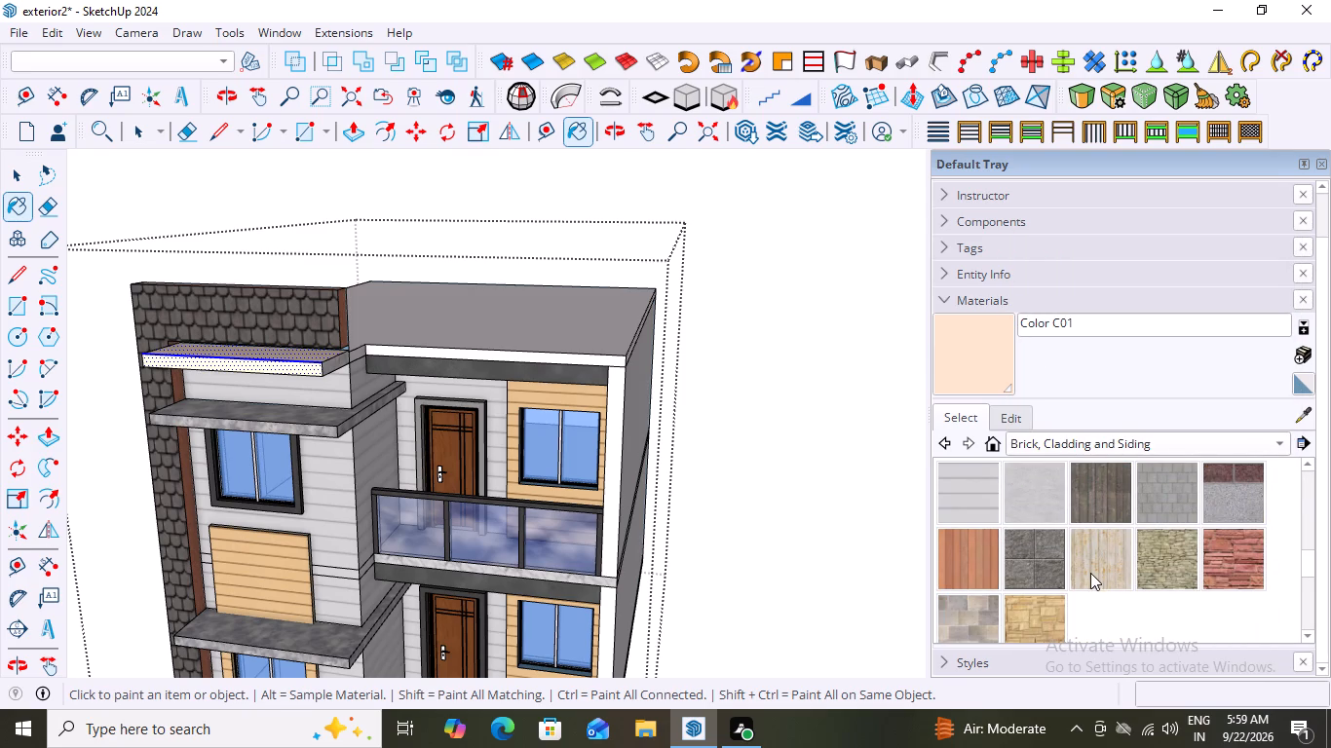
{"action": "scroll", "coordinate": [1090, 573], "scroll_direction": "down", "scroll_amount": 3}
{"action": "scroll", "coordinate": [1090, 573], "scroll_direction": "up", "scroll_amount": 7}
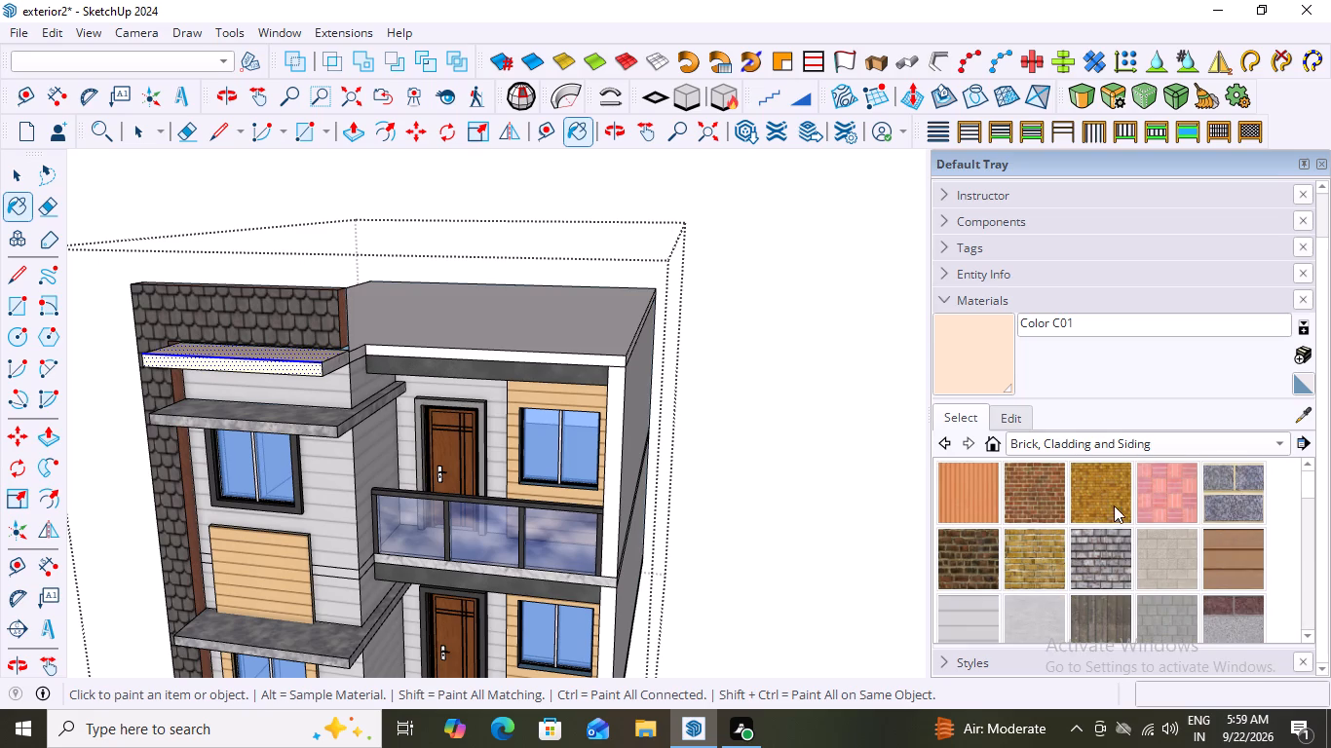
{"action": "left_click", "coordinate": [1282, 444]}
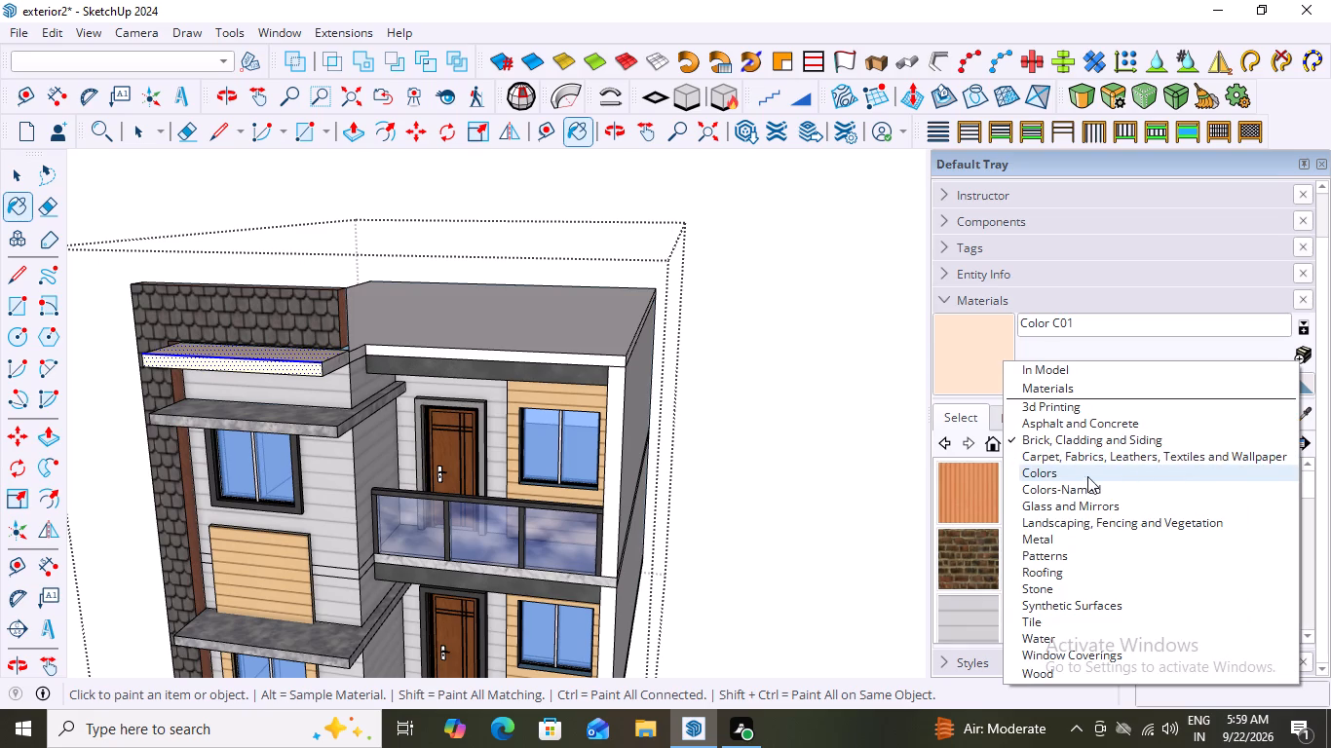
{"action": "left_click", "coordinate": [1060, 457]}
{"action": "scroll", "coordinate": [1071, 550], "scroll_direction": "down", "scroll_amount": 2}
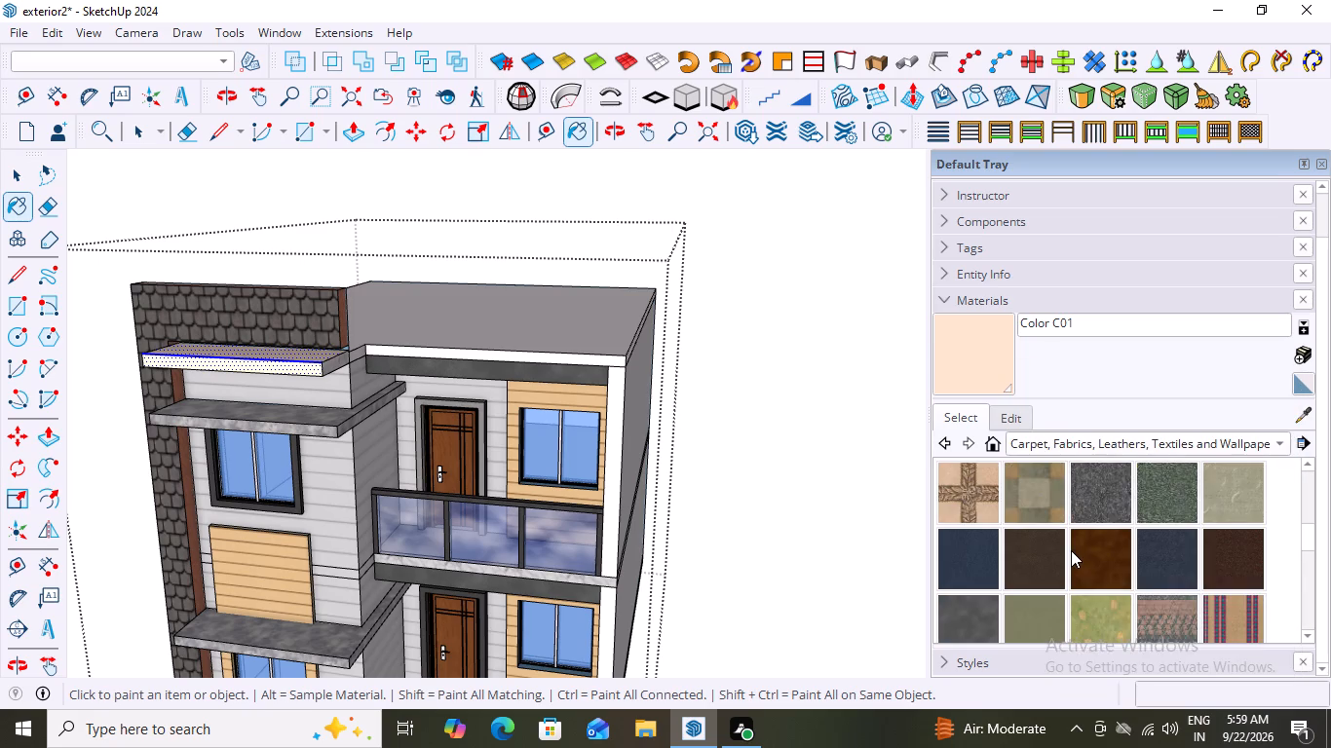
{"action": "scroll", "coordinate": [1071, 550], "scroll_direction": "down", "scroll_amount": 2}
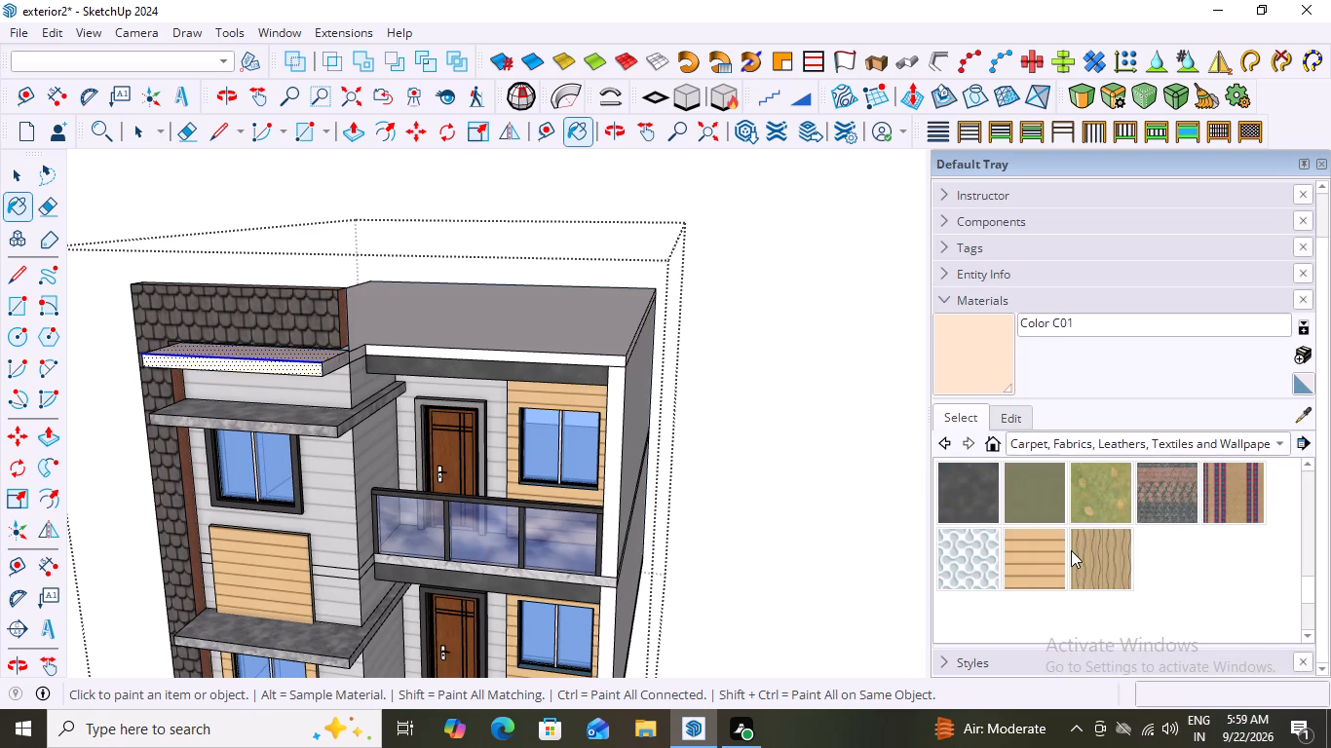
{"action": "scroll", "coordinate": [1071, 550], "scroll_direction": "up", "scroll_amount": 3}
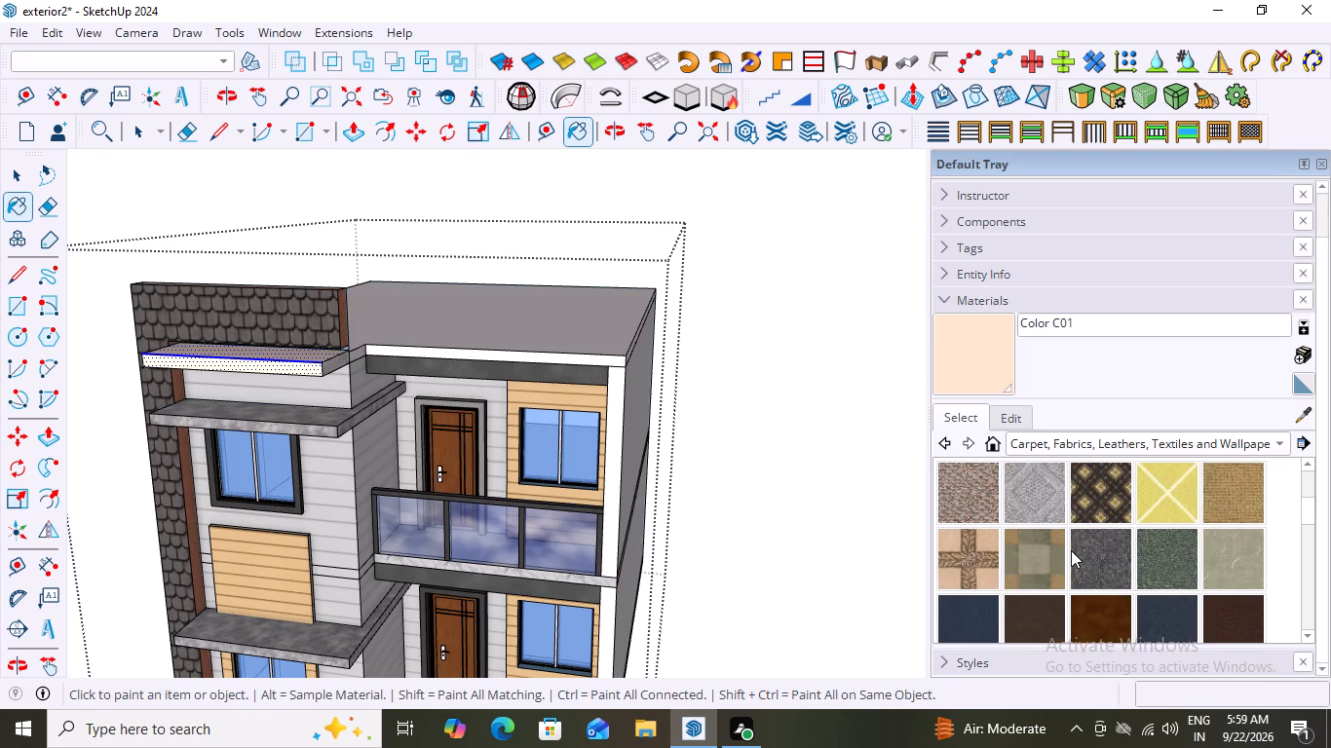
{"action": "scroll", "coordinate": [1071, 550], "scroll_direction": "up", "scroll_amount": 1}
{"action": "scroll", "coordinate": [1071, 550], "scroll_direction": "down", "scroll_amount": 7}
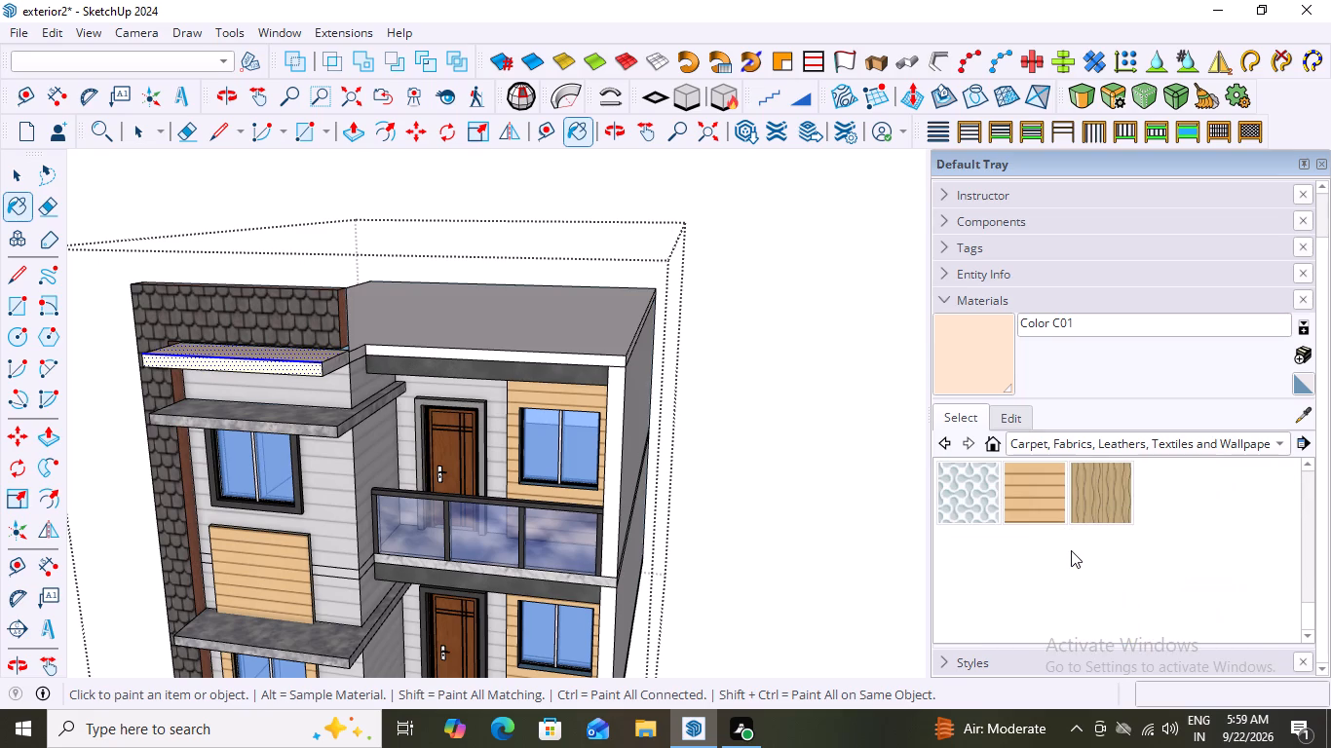
{"action": "scroll", "coordinate": [1071, 550], "scroll_direction": "down", "scroll_amount": 3}
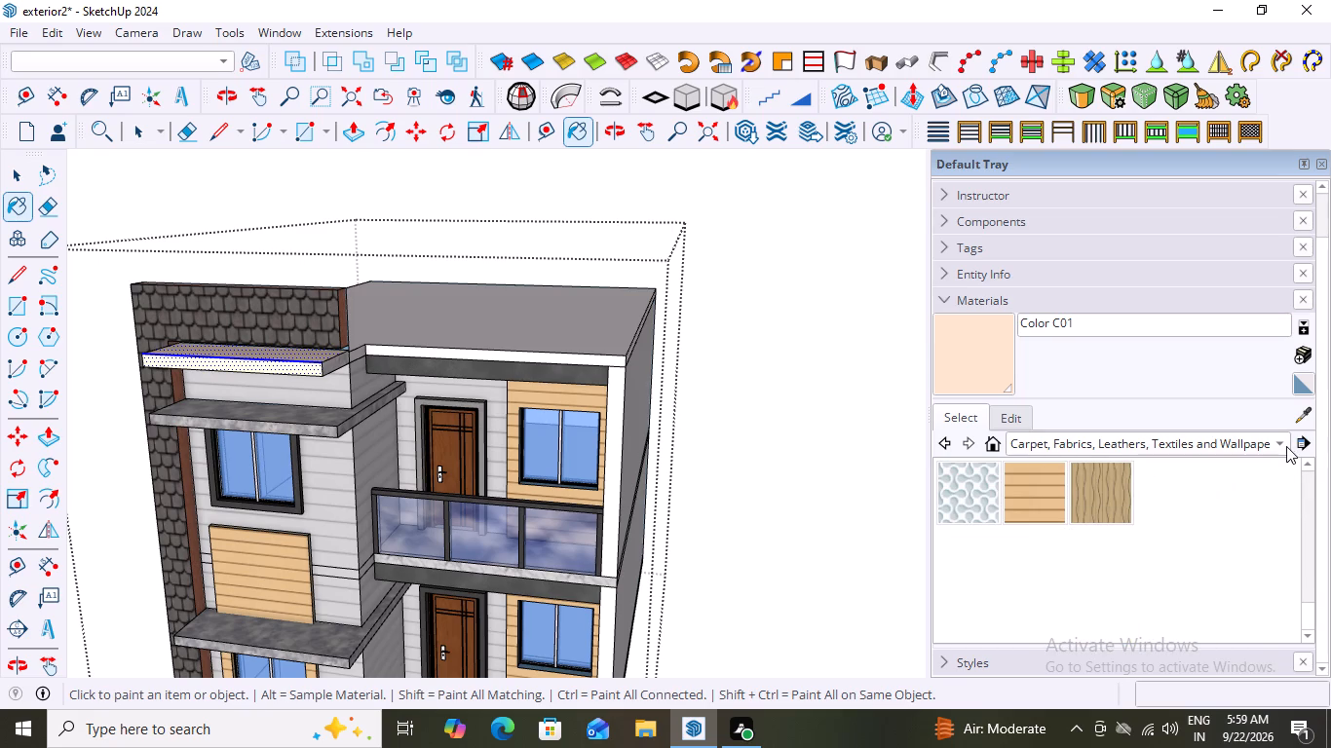
{"action": "left_click", "coordinate": [1278, 442]}
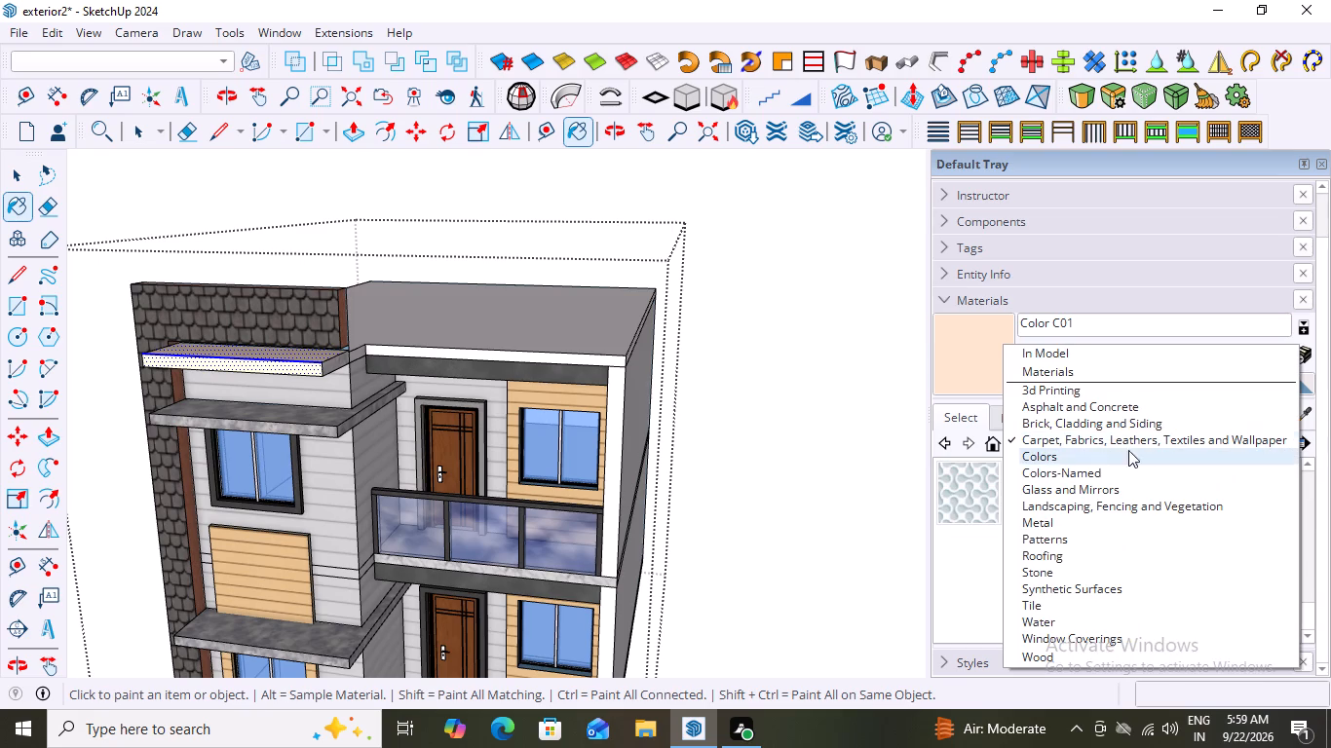
{"action": "left_click", "coordinate": [1029, 574]}
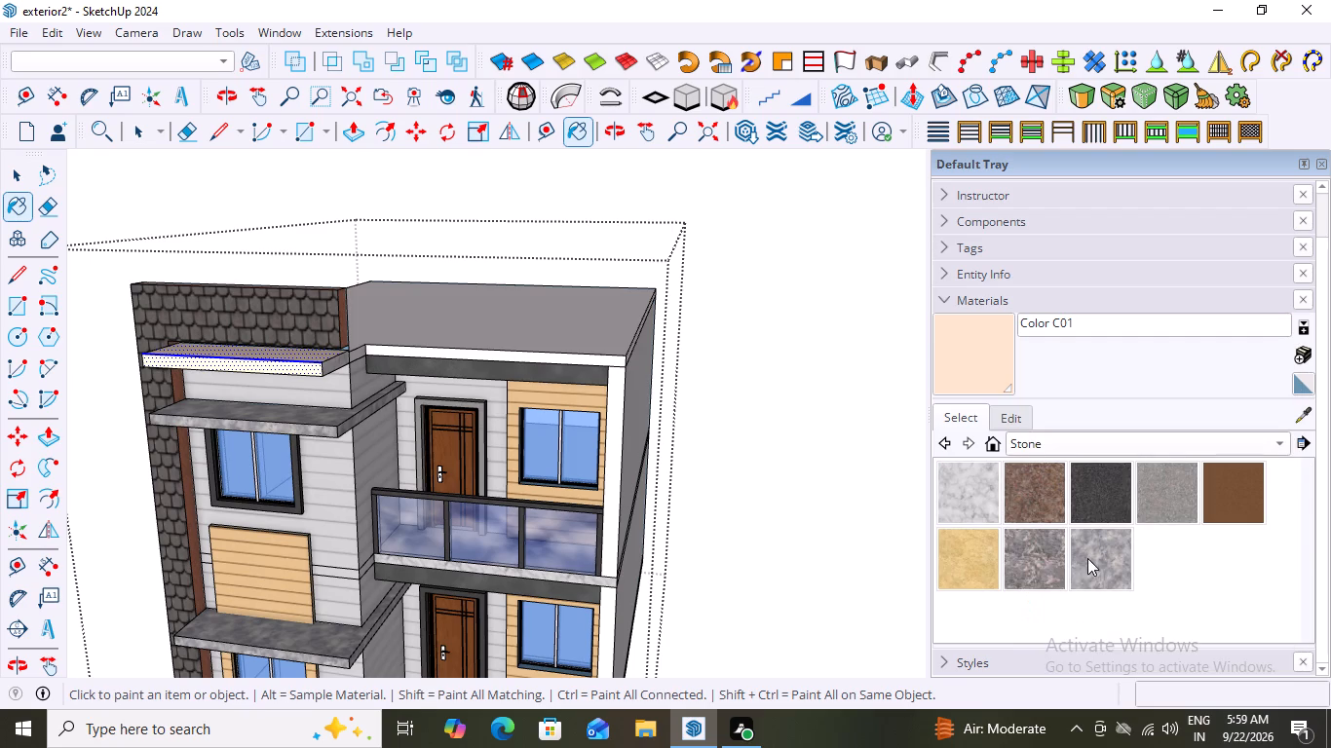
{"action": "scroll", "coordinate": [1040, 507], "scroll_direction": "up", "scroll_amount": 1}
Repaint the topmost ledge's faces, including its short end, with Carrera Marble from the Stone collection and leave the ledge's editing context.
{"action": "left_click", "coordinate": [978, 483]}
{"action": "scroll", "coordinate": [302, 365], "scroll_direction": "up", "scroll_amount": 7}
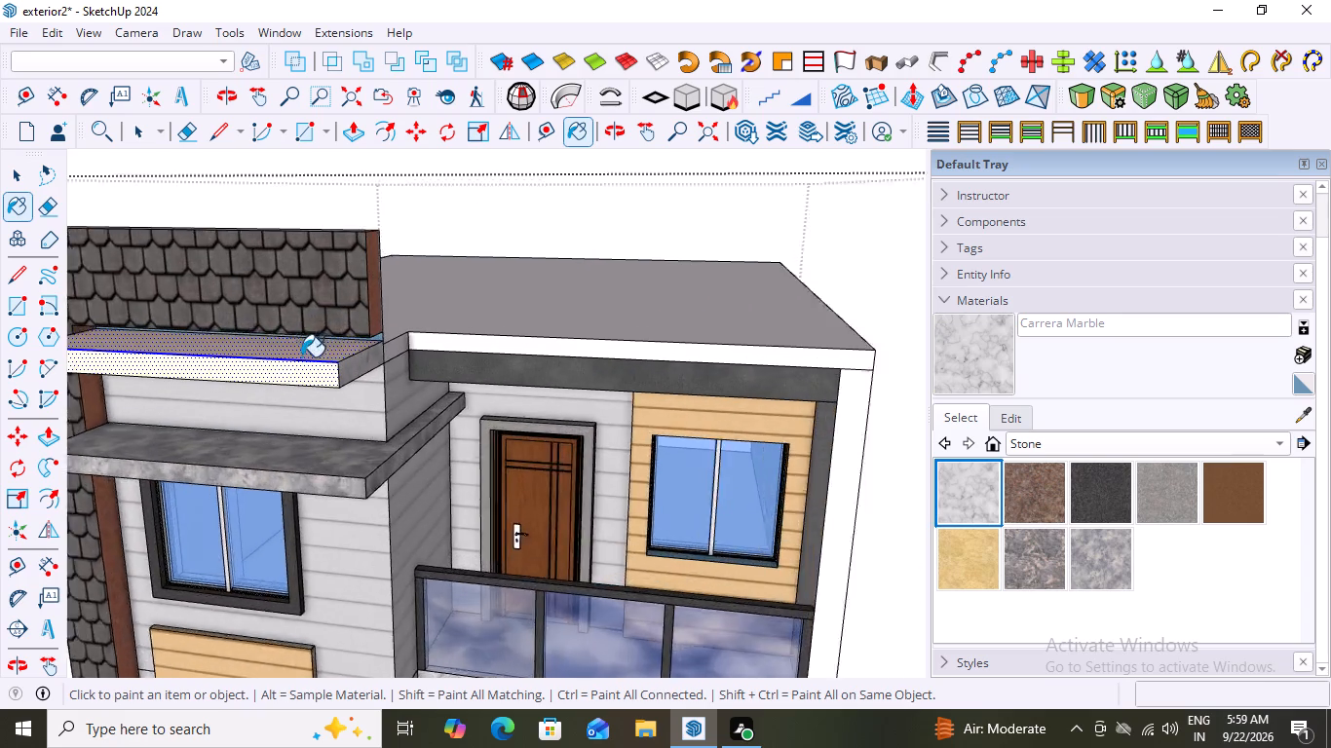
{"action": "scroll", "coordinate": [301, 356], "scroll_direction": "up", "scroll_amount": 4}
{"action": "left_click", "coordinate": [305, 325]}
{"action": "scroll", "coordinate": [284, 434], "scroll_direction": "up", "scroll_amount": 3}
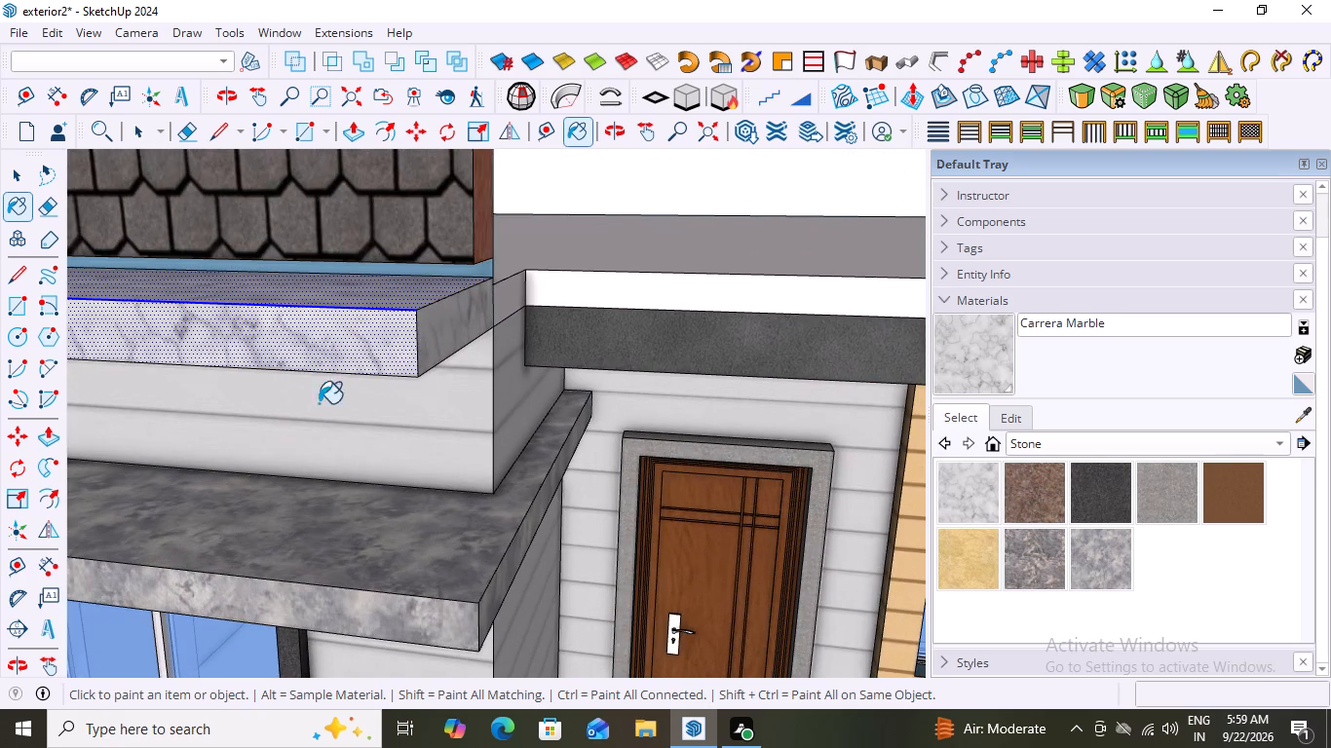
{"action": "left_click", "coordinate": [444, 339]}
{"action": "scroll", "coordinate": [314, 416], "scroll_direction": "down", "scroll_amount": 10}
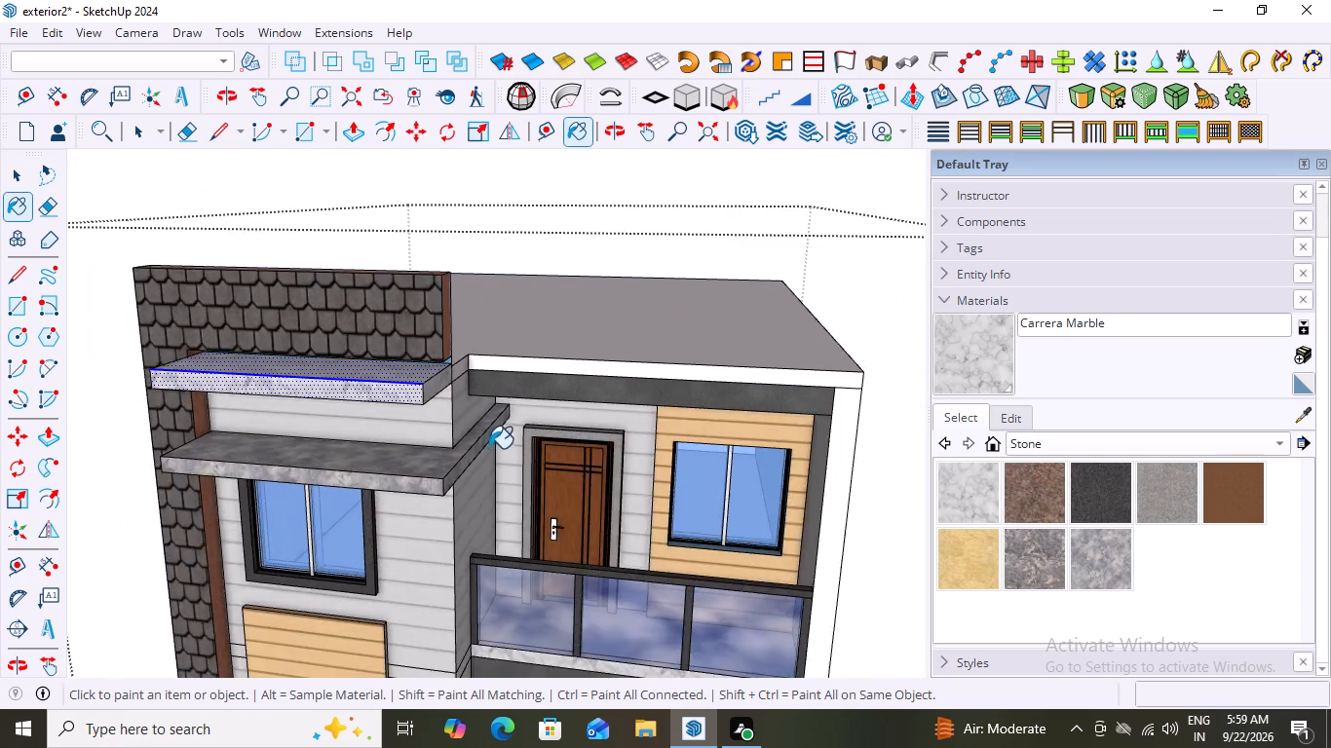
{"action": "scroll", "coordinate": [489, 448], "scroll_direction": "down", "scroll_amount": 2}
{"action": "scroll", "coordinate": [344, 466], "scroll_direction": "up", "scroll_amount": 6}
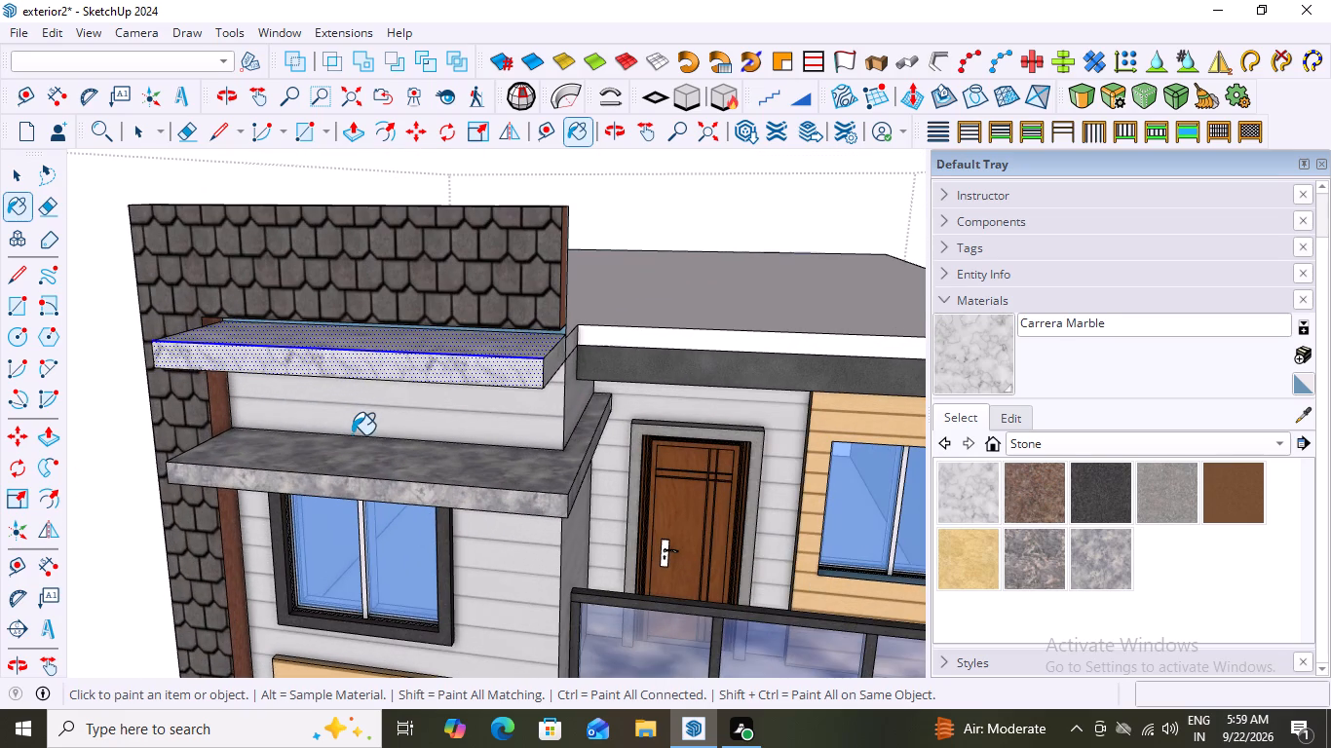
{"action": "key", "text": "space"}
{"action": "key", "text": "space"}
{"action": "left_click", "coordinate": [742, 219]}
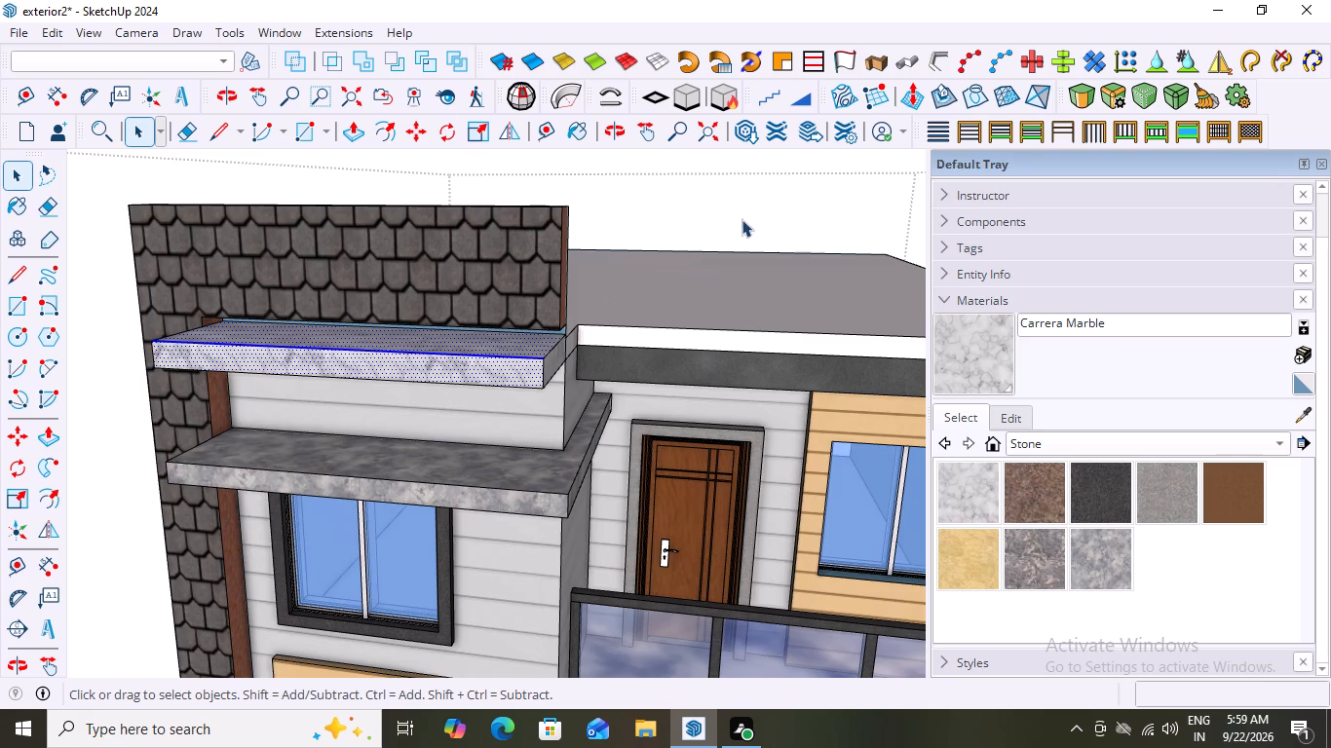
{"action": "scroll", "coordinate": [437, 434], "scroll_direction": "down", "scroll_amount": 10}
{"action": "left_click", "coordinate": [807, 437]}
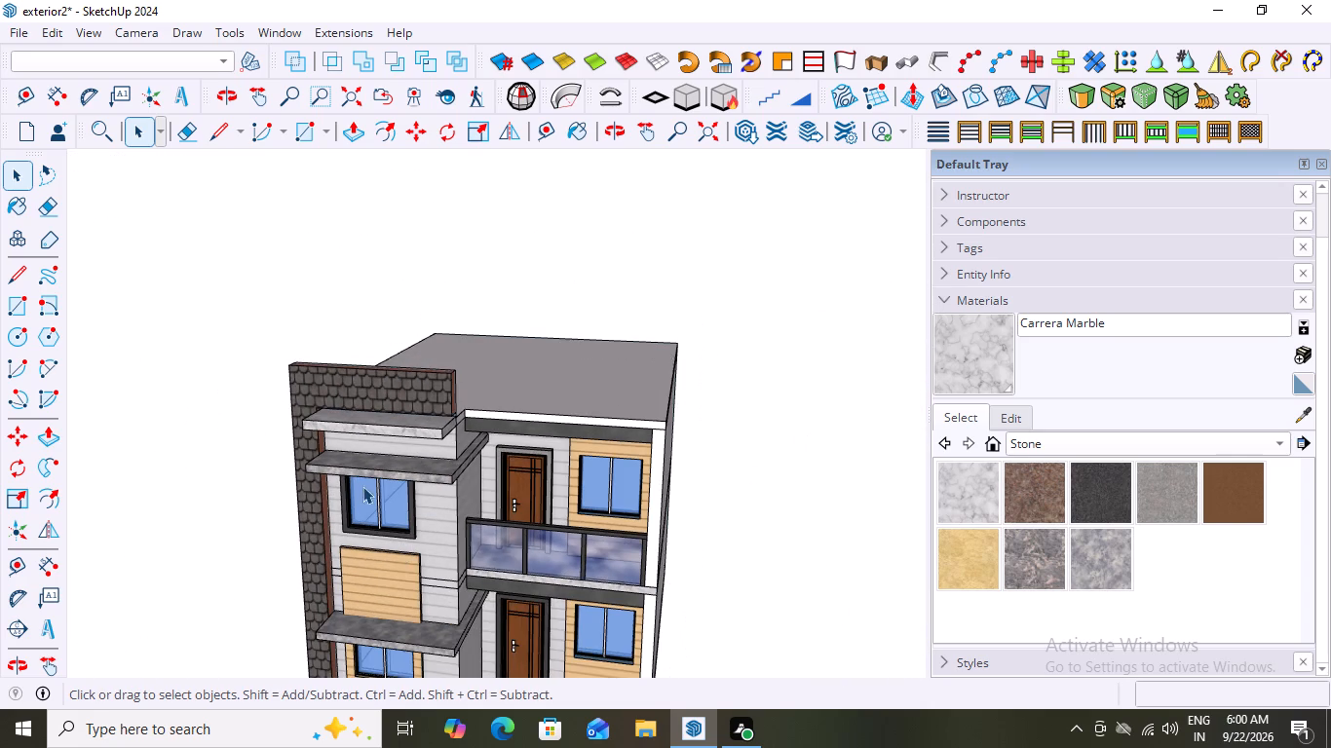
Paint the L-shaped frame's brown inner edge, below and above the topmost ledge, with Roofing Shingles GAF Estates from the Roofing collection.
{"action": "scroll", "coordinate": [359, 484], "scroll_direction": "down", "scroll_amount": 1}
{"action": "middle_click_drag", "start_coordinate": [359, 484], "coordinate": [516, 467]}
{"action": "scroll", "coordinate": [400, 416], "scroll_direction": "up", "scroll_amount": 10}
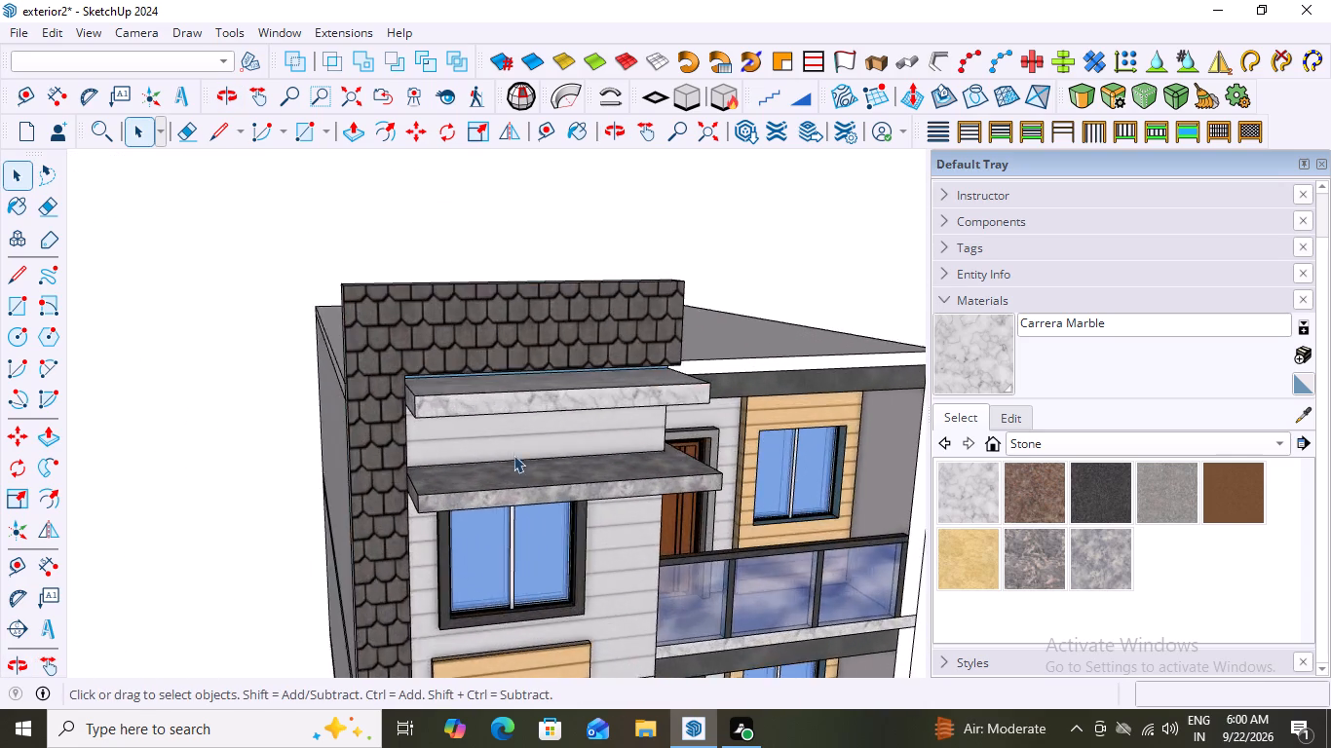
{"action": "scroll", "coordinate": [487, 440], "scroll_direction": "up", "scroll_amount": 3}
{"action": "scroll", "coordinate": [406, 435], "scroll_direction": "down", "scroll_amount": 2}
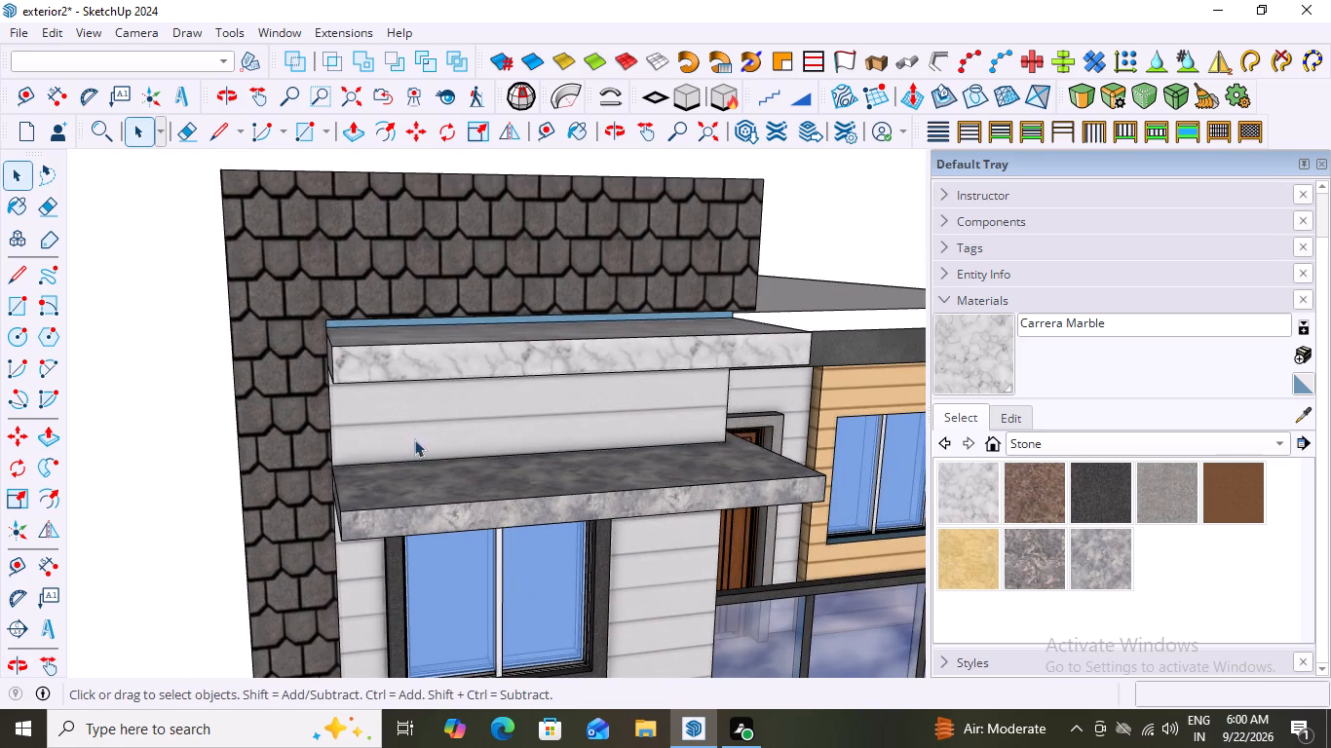
{"action": "middle_click_drag", "start_coordinate": [414, 439], "coordinate": [153, 434]}
{"action": "scroll", "coordinate": [625, 443], "scroll_direction": "up", "scroll_amount": 3}
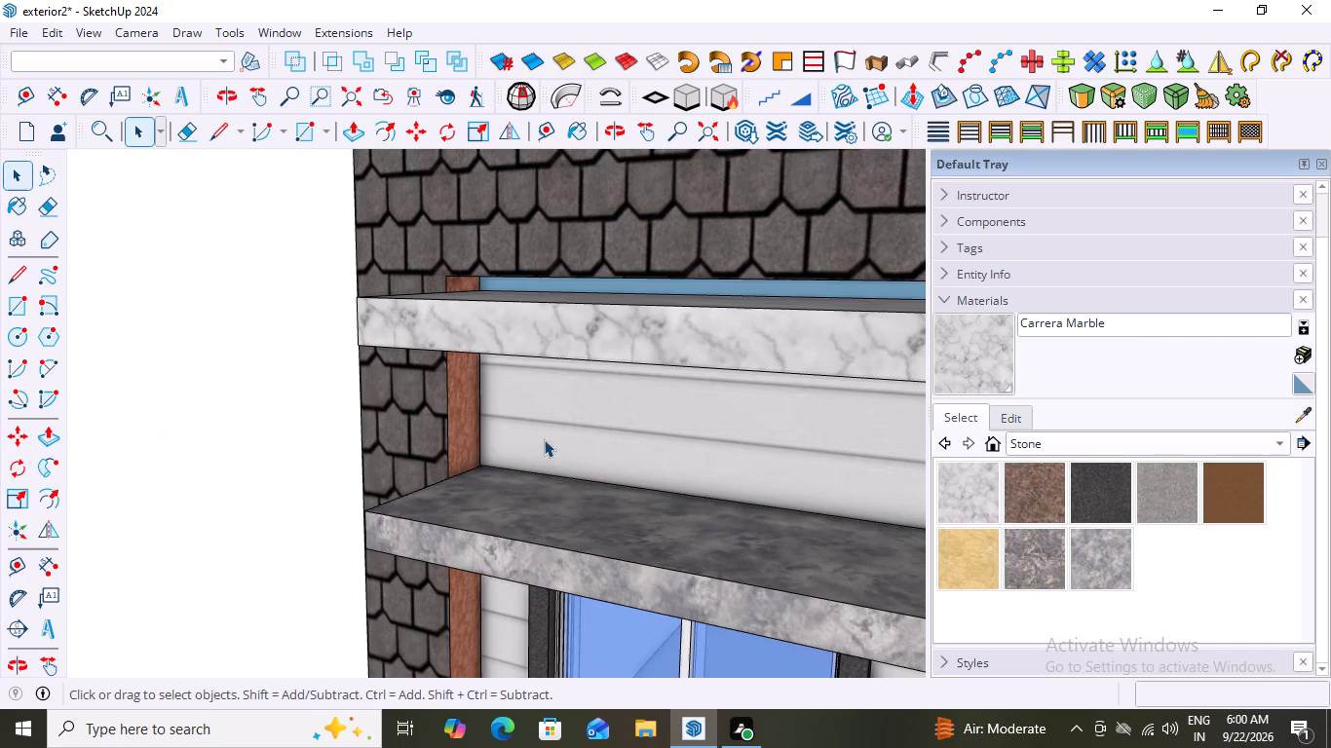
{"action": "left_click", "coordinate": [460, 419]}
{"action": "double_click", "coordinate": [460, 419]}
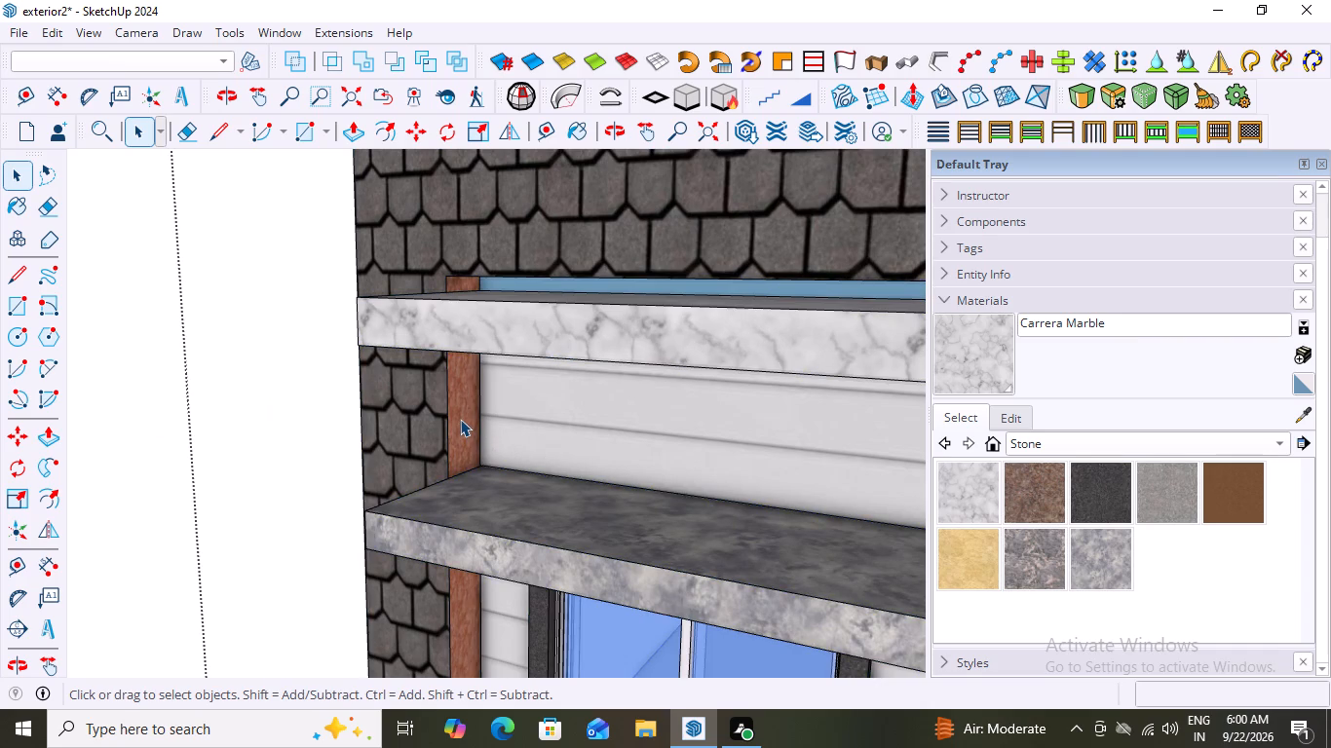
{"action": "left_click", "coordinate": [460, 419]}
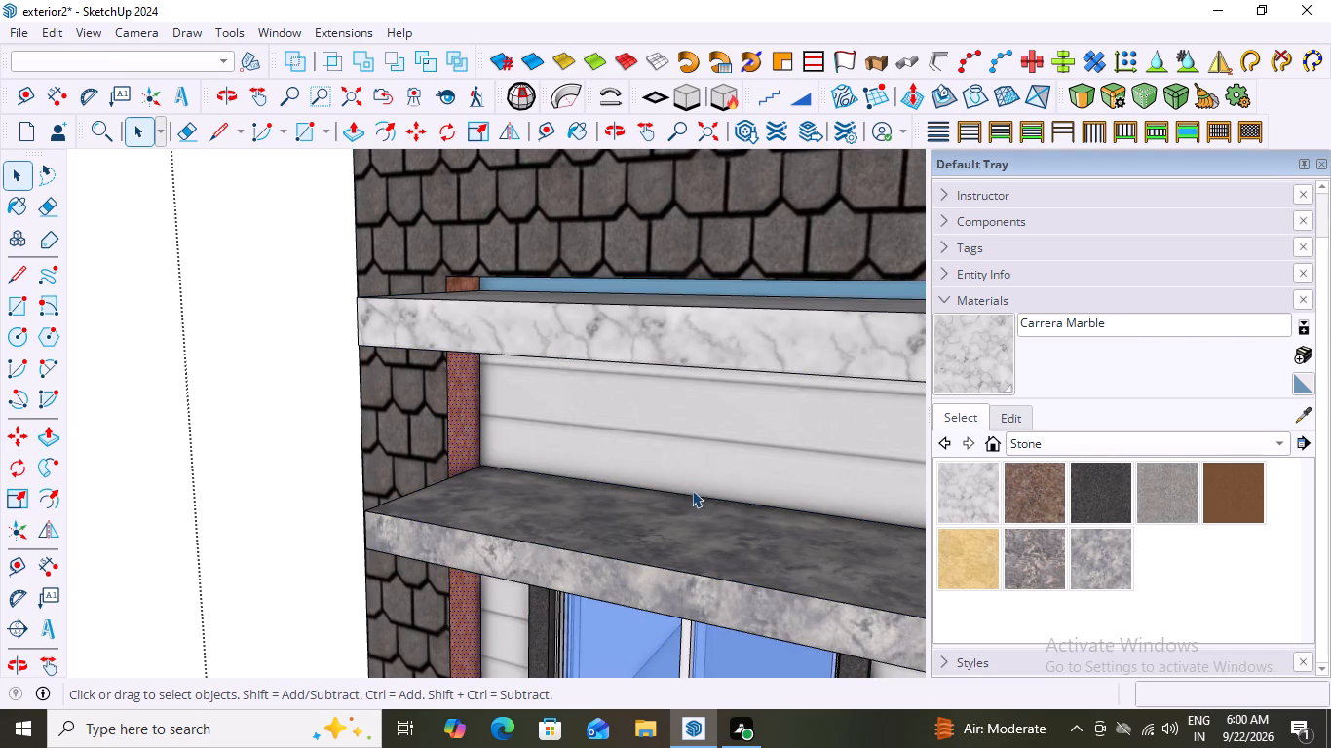
{"action": "scroll", "coordinate": [693, 489], "scroll_direction": "down", "scroll_amount": 3}
{"action": "scroll", "coordinate": [580, 500], "scroll_direction": "down", "scroll_amount": 3}
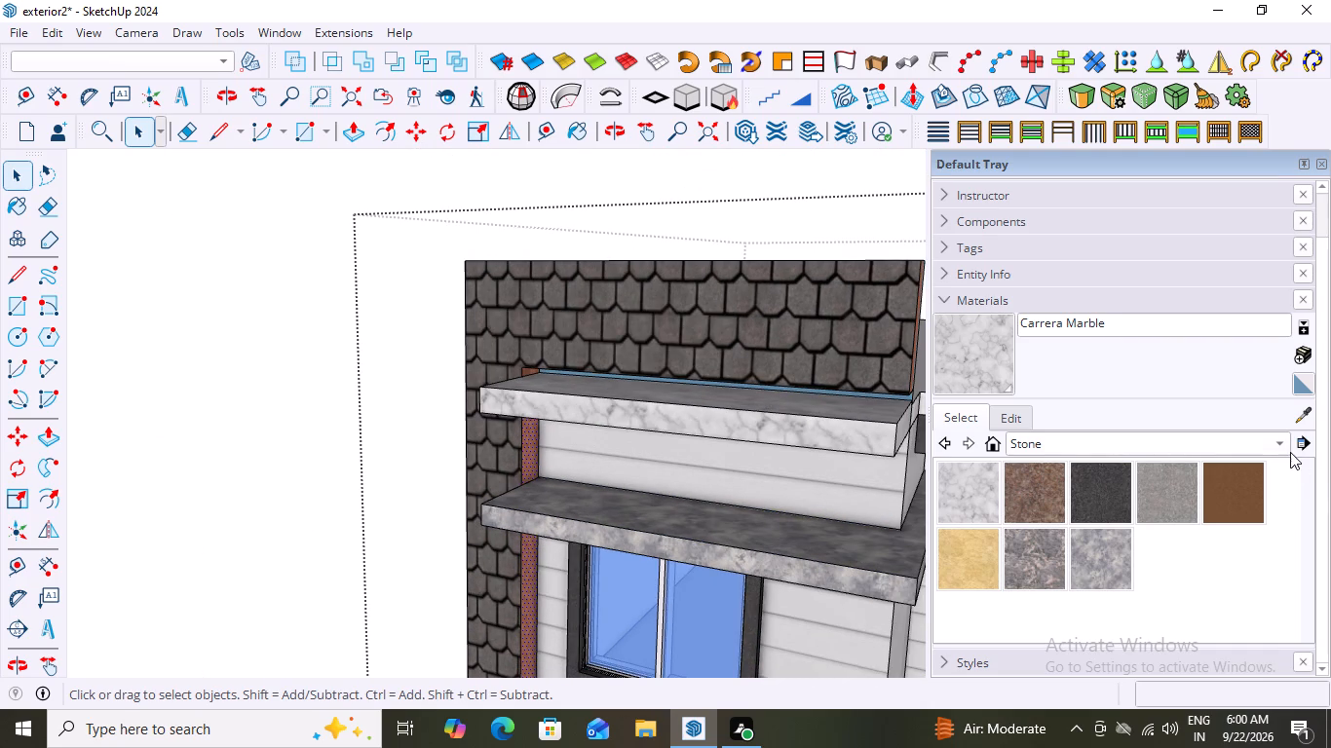
{"action": "left_click", "coordinate": [1276, 432]}
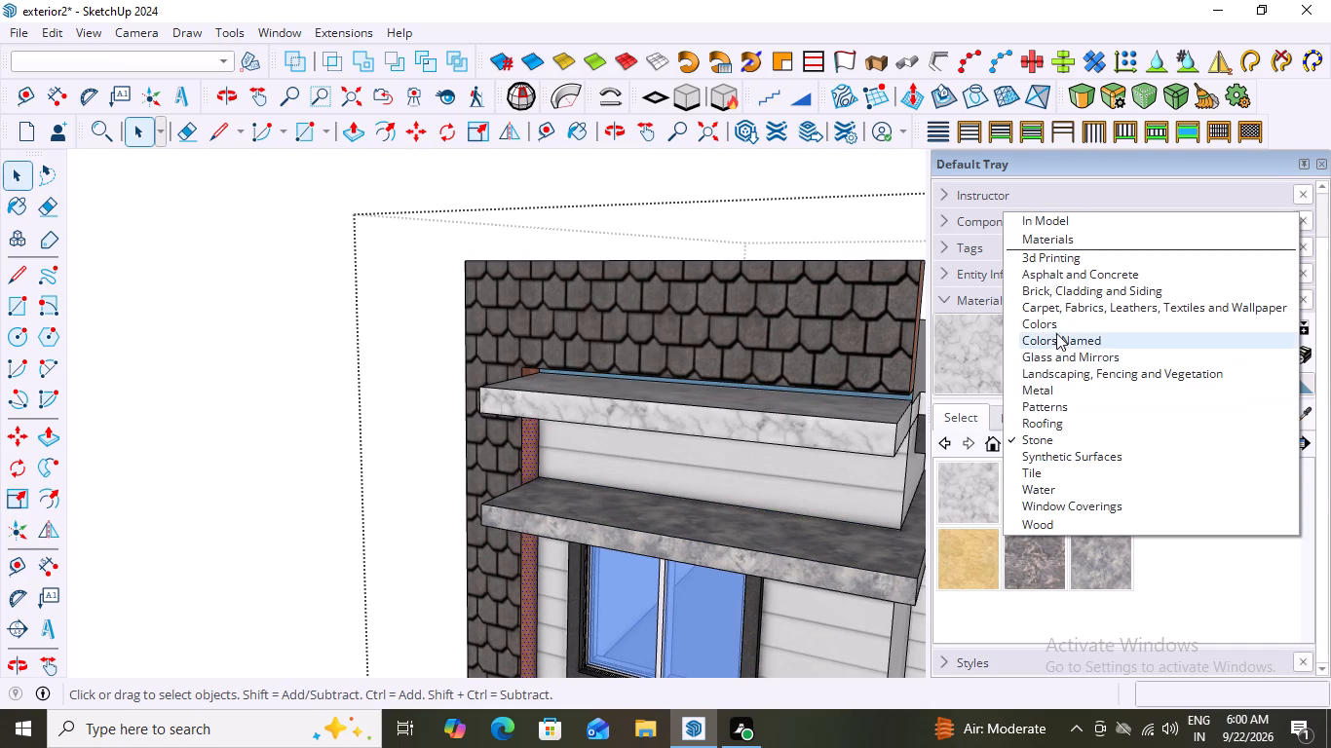
{"action": "left_click", "coordinate": [1040, 424]}
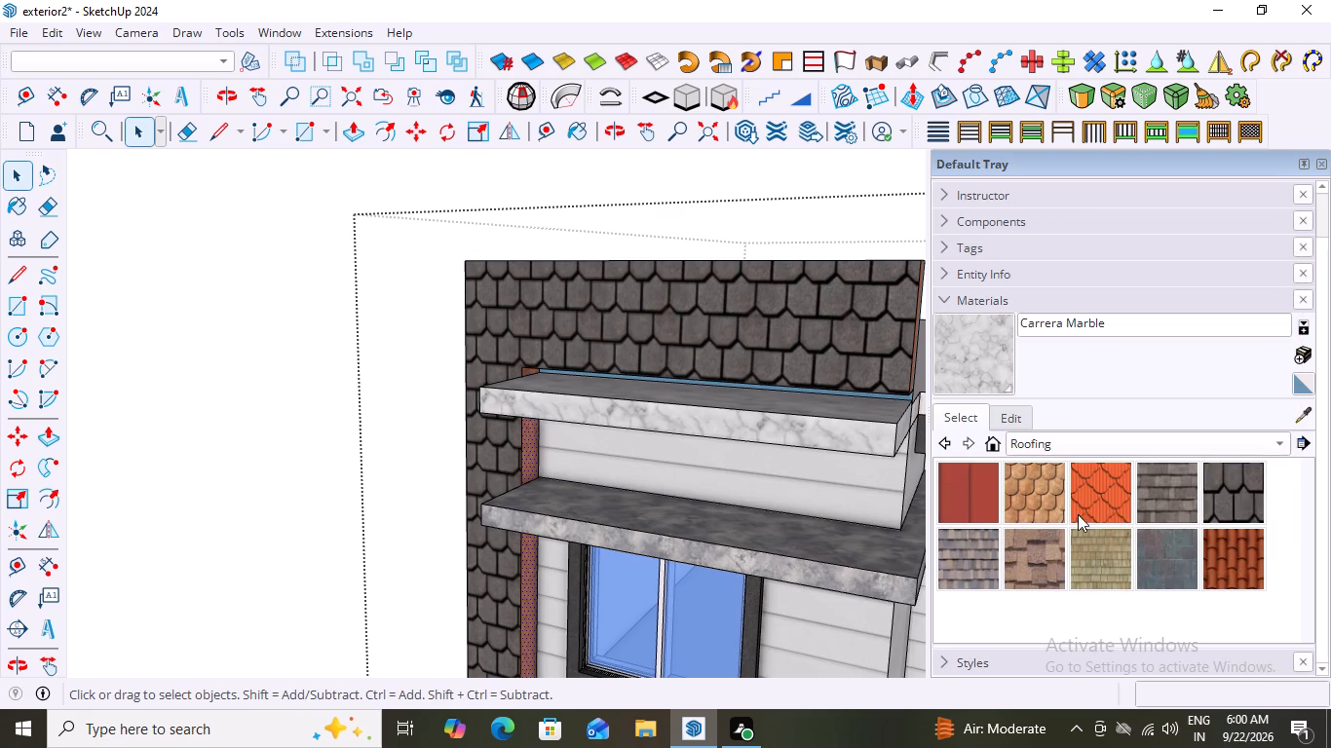
{"action": "left_click", "coordinate": [1239, 484]}
{"action": "scroll", "coordinate": [591, 475], "scroll_direction": "up", "scroll_amount": 4}
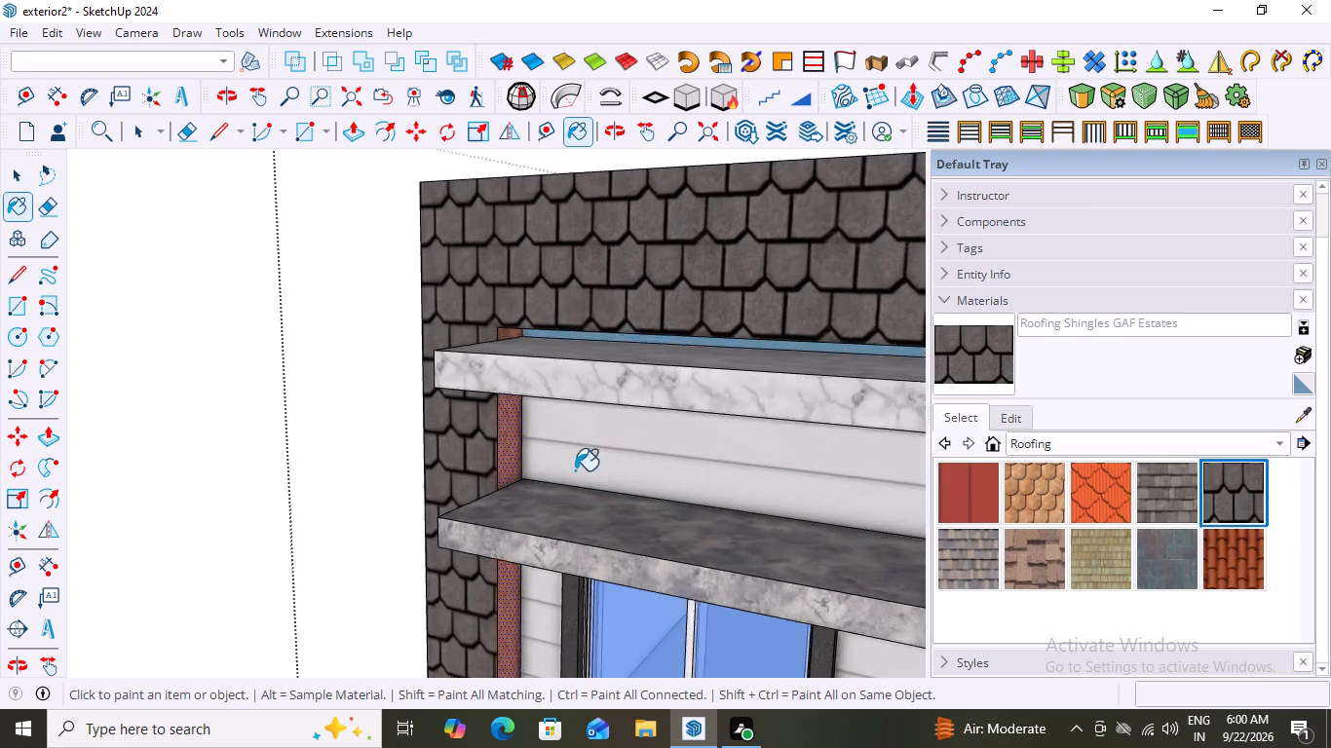
{"action": "scroll", "coordinate": [575, 470], "scroll_direction": "up", "scroll_amount": 1}
{"action": "left_click", "coordinate": [497, 443]}
{"action": "scroll", "coordinate": [535, 493], "scroll_direction": "down", "scroll_amount": 4}
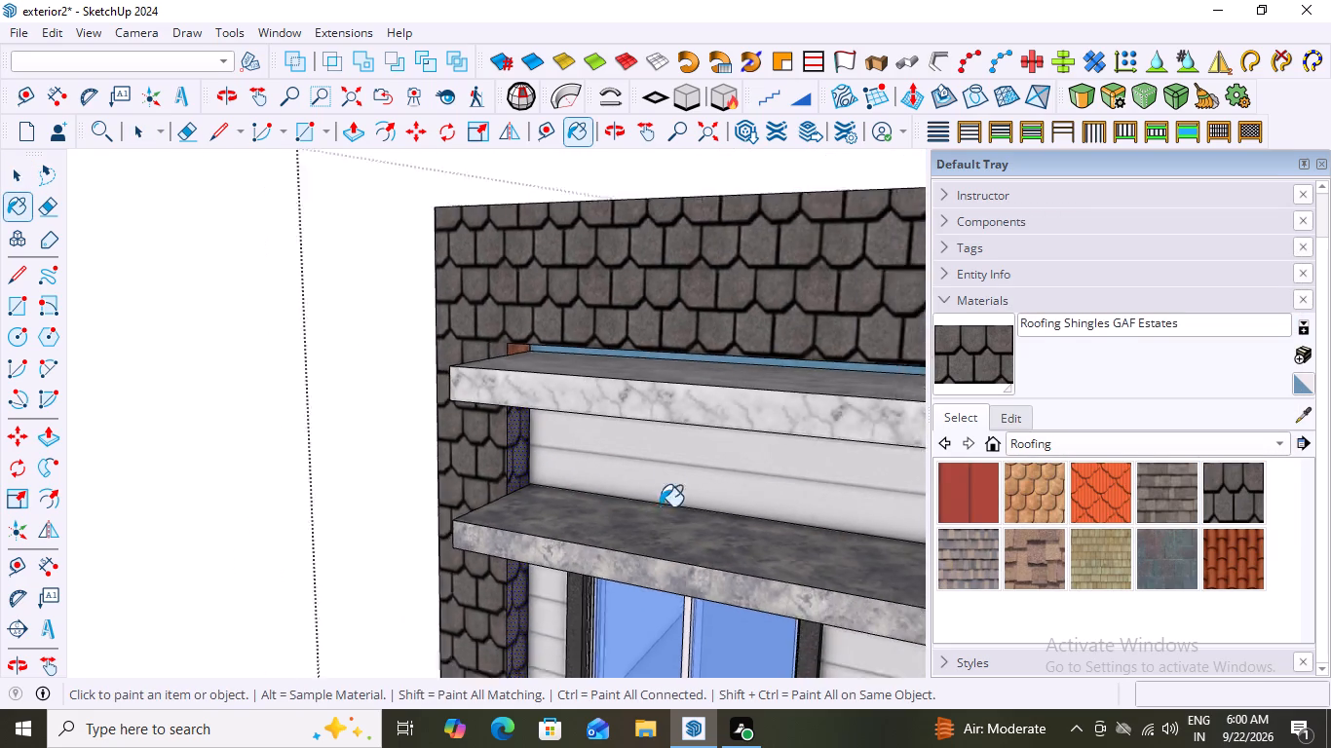
{"action": "scroll", "coordinate": [660, 506], "scroll_direction": "down", "scroll_amount": 7}
{"action": "scroll", "coordinate": [534, 451], "scroll_direction": "up", "scroll_amount": 10}
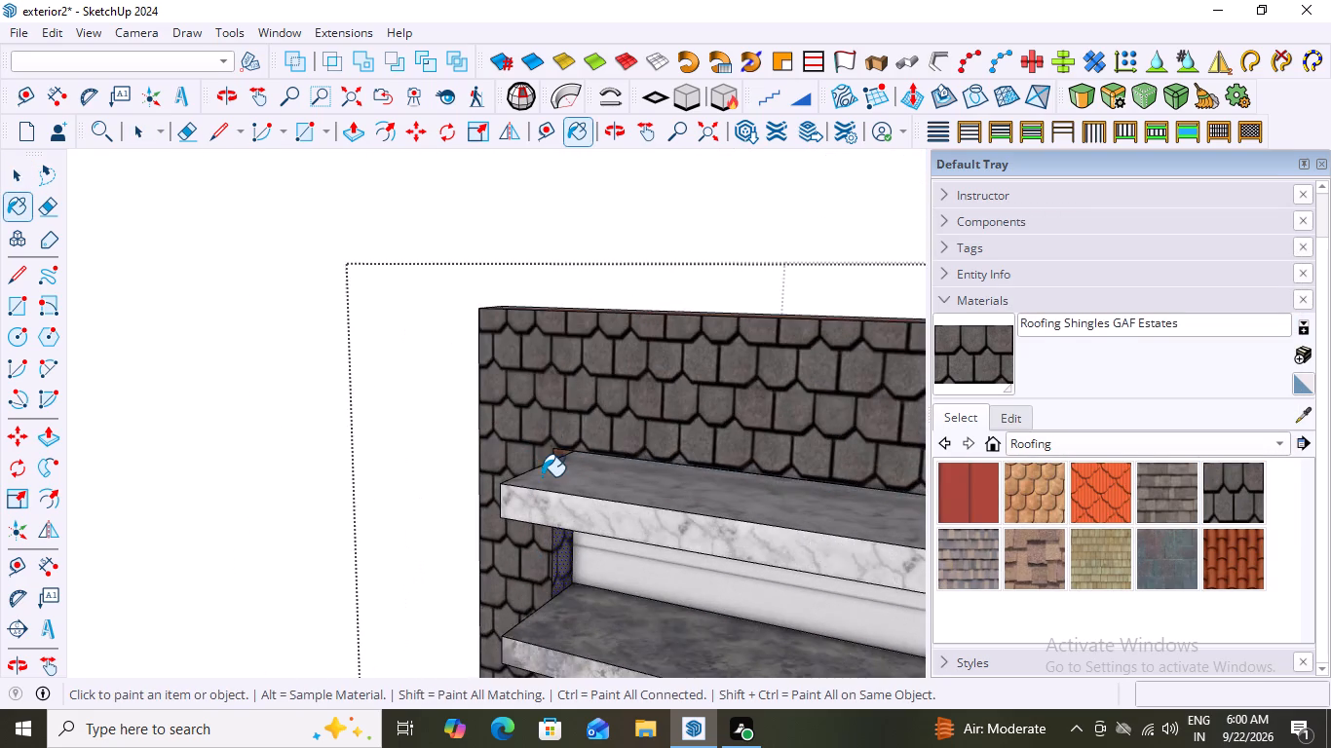
{"action": "scroll", "coordinate": [542, 476], "scroll_direction": "up", "scroll_amount": 9}
{"action": "left_click", "coordinate": [584, 406]}
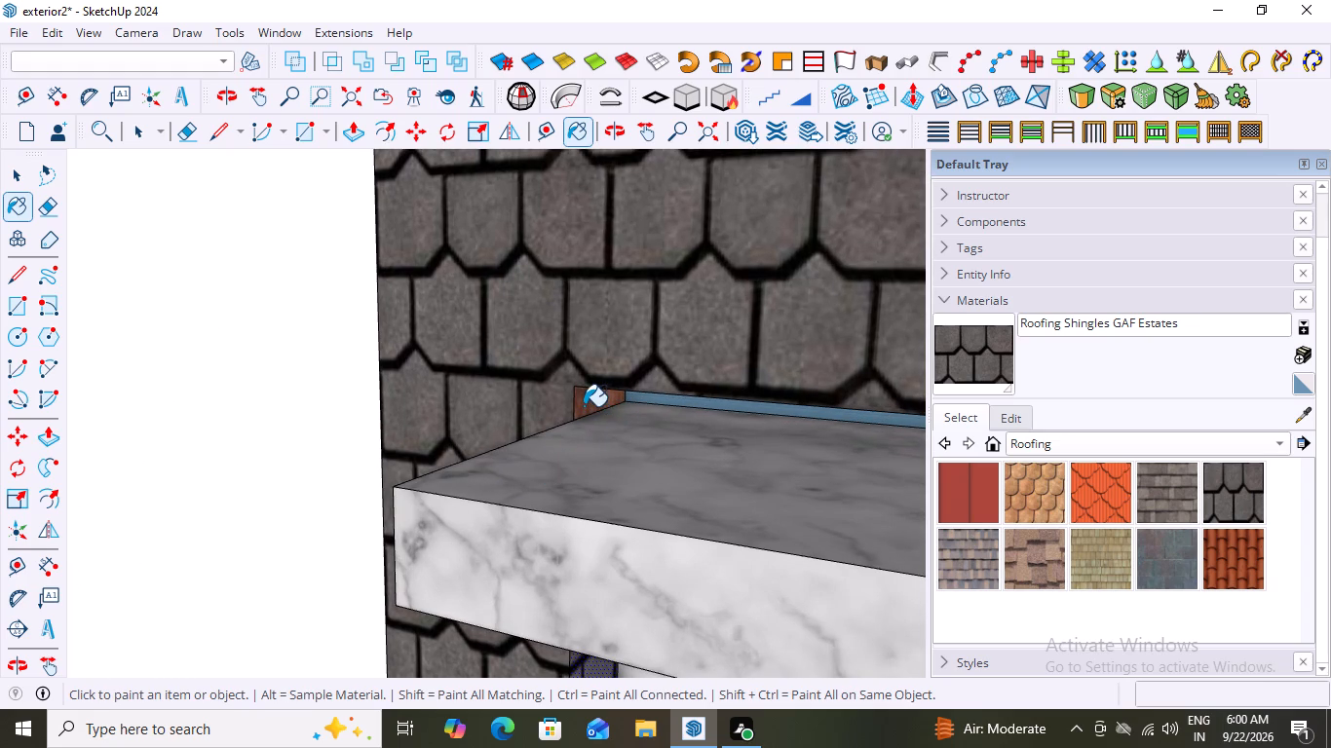
Paint the L-shaped frame's top, short end, outer side and back faces with Roofing Shingles GAF Estates, and leave the group.
{"action": "scroll", "coordinate": [475, 496], "scroll_direction": "down", "scroll_amount": 16}
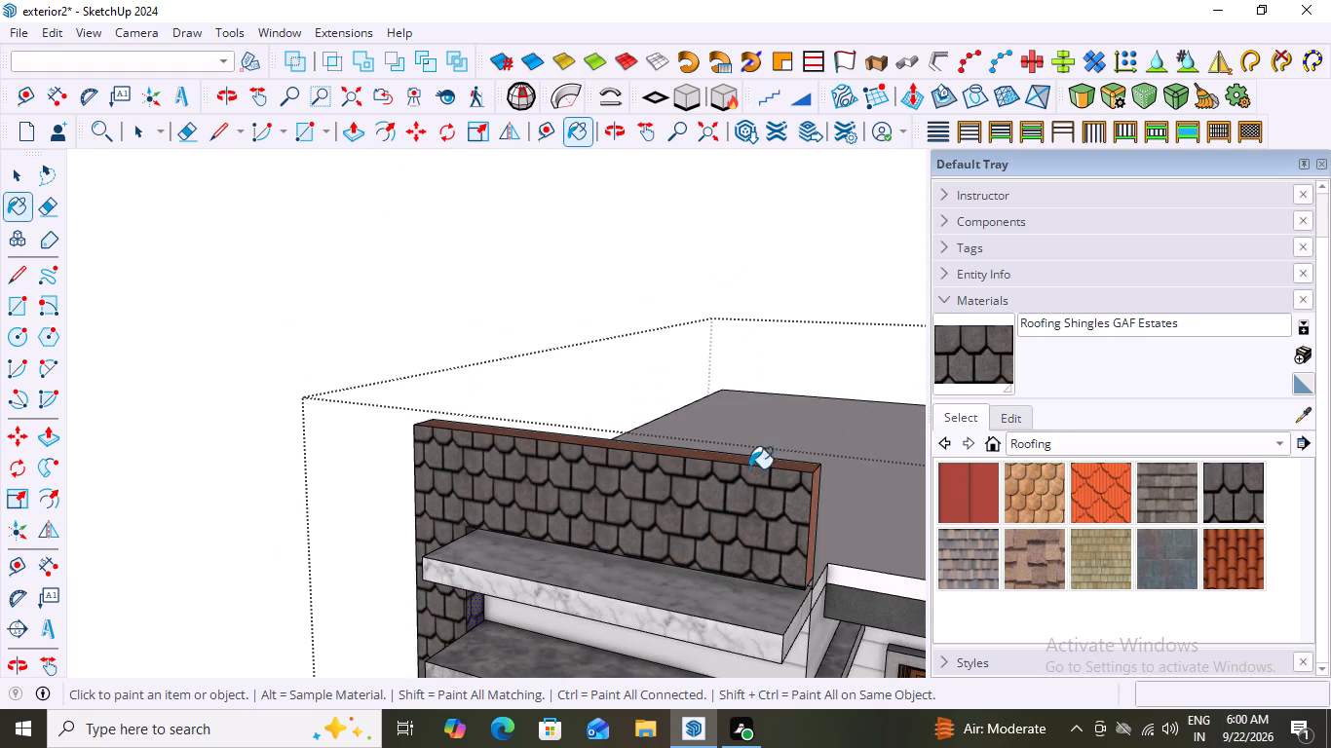
{"action": "left_click", "coordinate": [753, 461]}
{"action": "middle_click_drag", "start_coordinate": [777, 519], "coordinate": [583, 528]}
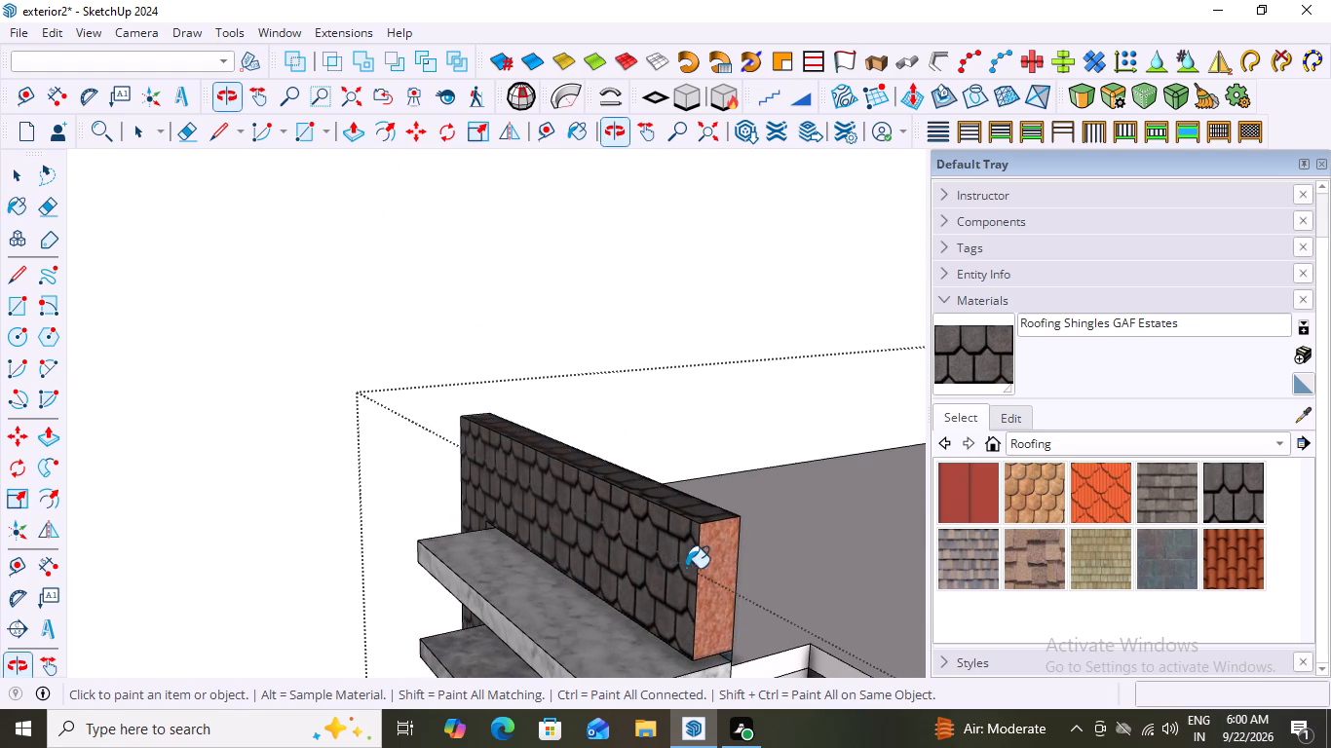
{"action": "left_click", "coordinate": [711, 569]}
{"action": "scroll", "coordinate": [510, 615], "scroll_direction": "down", "scroll_amount": 1}
{"action": "middle_click_drag", "start_coordinate": [533, 609], "coordinate": [1012, 560]}
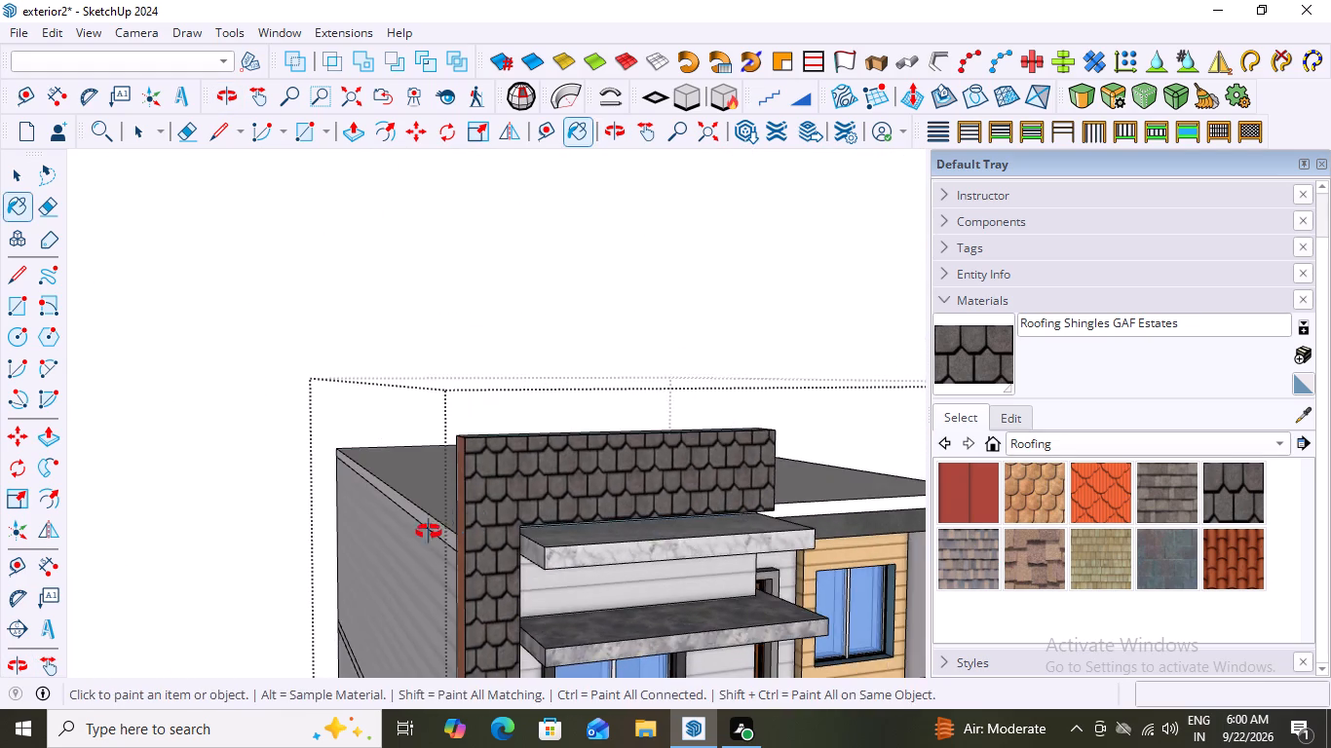
{"action": "middle_click_drag", "start_coordinate": [429, 532], "coordinate": [782, 519]}
{"action": "left_click", "coordinate": [789, 518]}
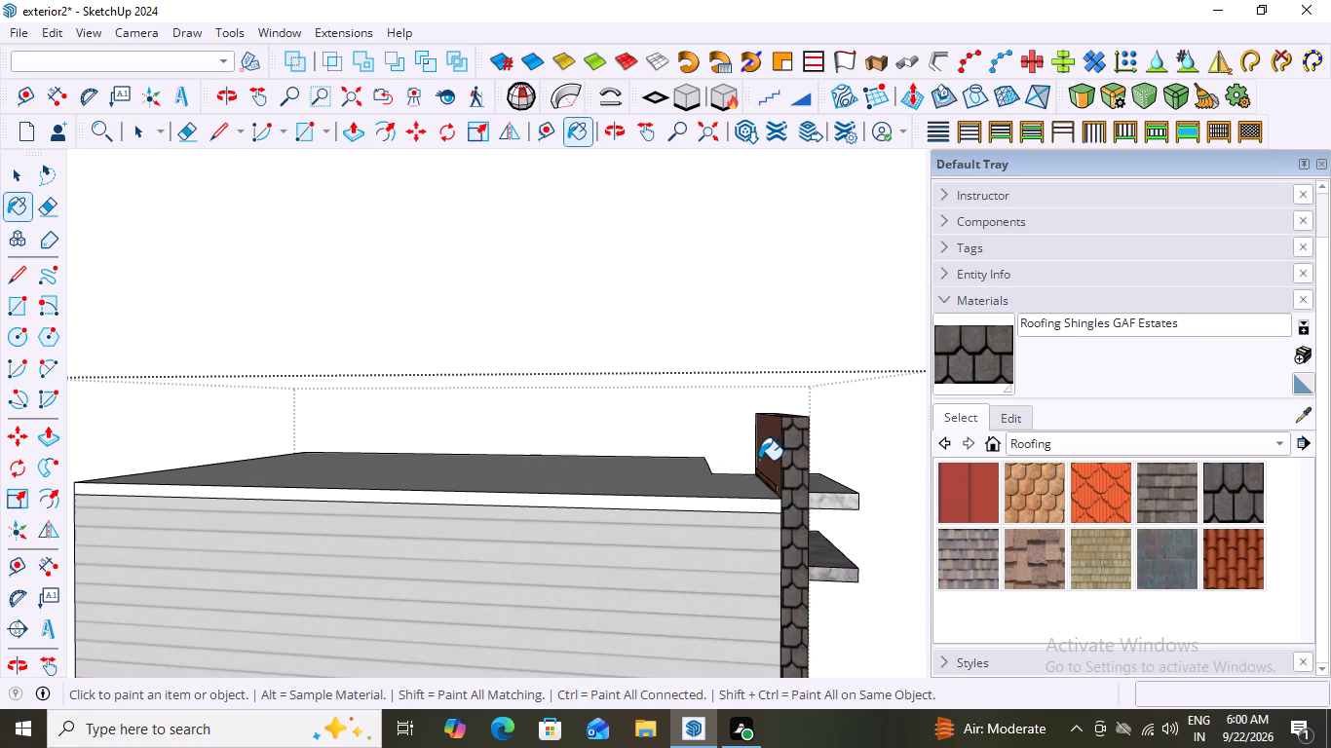
{"action": "left_click", "coordinate": [762, 454]}
{"action": "middle_click_drag", "start_coordinate": [855, 554], "coordinate": [693, 543]}
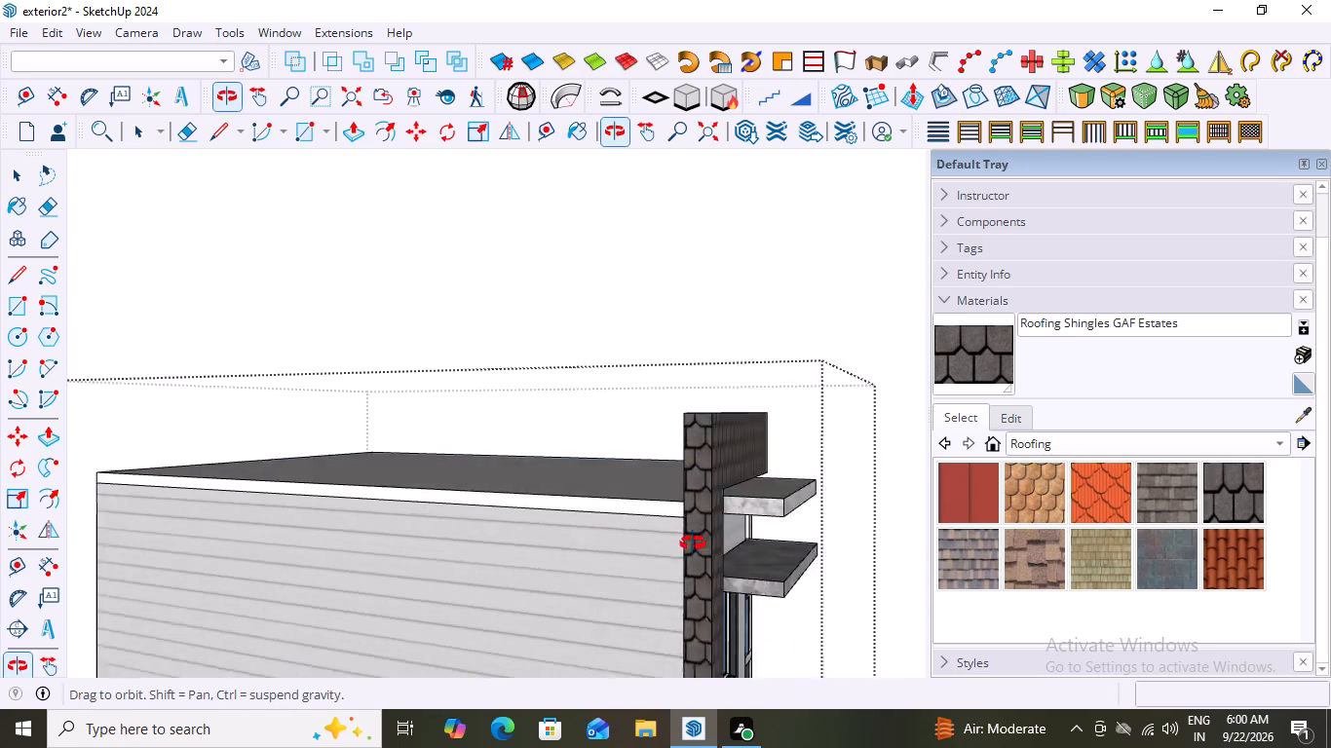
{"action": "middle_click_drag", "start_coordinate": [693, 543], "coordinate": [663, 543]}
{"action": "scroll", "coordinate": [676, 533], "scroll_direction": "down", "scroll_amount": 20}
{"action": "scroll", "coordinate": [676, 533], "scroll_direction": "down", "scroll_amount": 2}
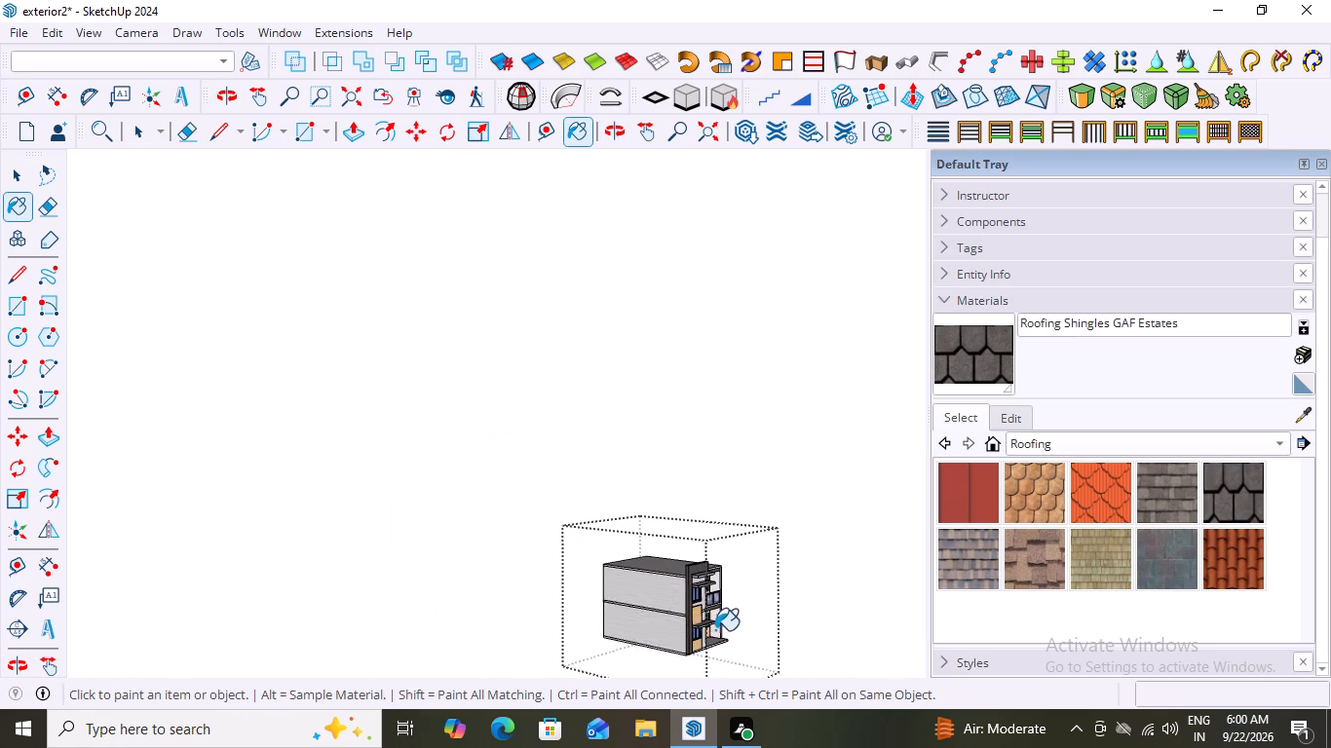
{"action": "scroll", "coordinate": [715, 630], "scroll_direction": "down", "scroll_amount": 1}
{"action": "middle_click_drag", "start_coordinate": [704, 675], "coordinate": [539, 658]}
{"action": "key", "text": "space"}
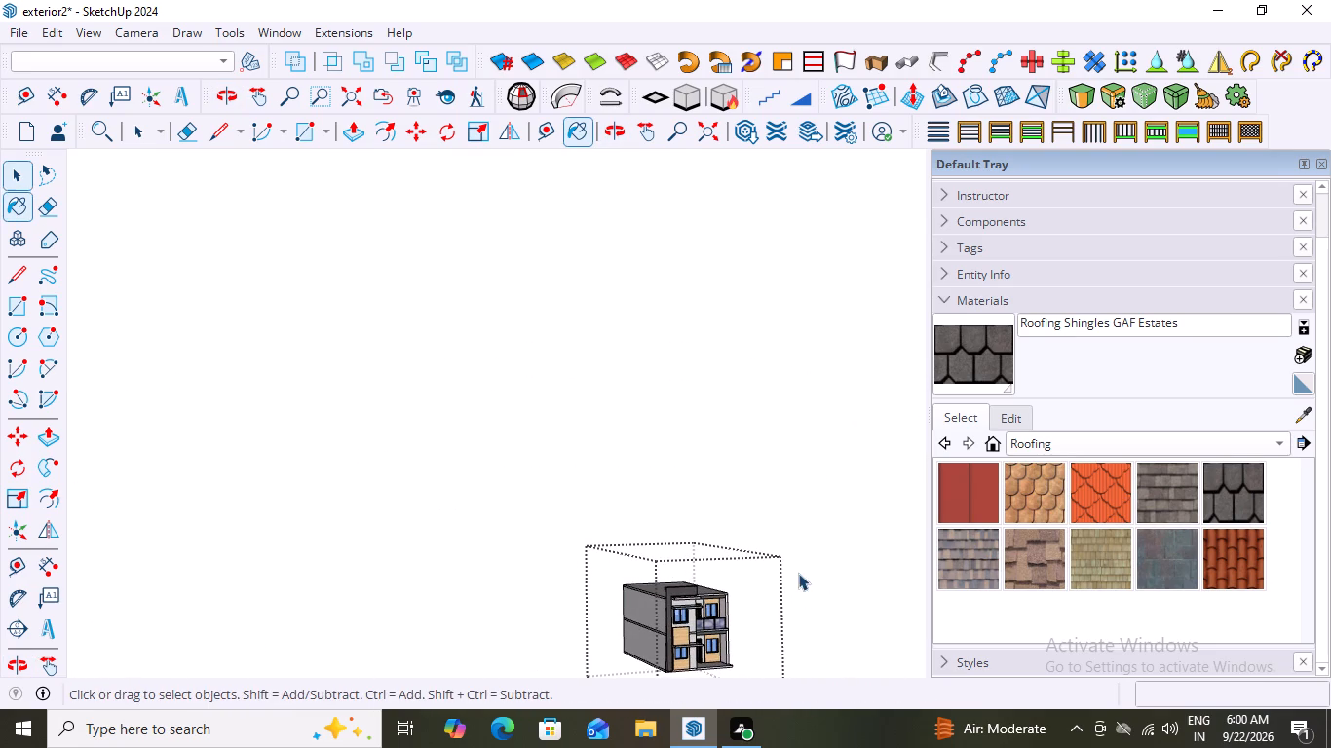
{"action": "left_click", "coordinate": [800, 537]}
Examine the whole facade from the front and from slight angles to judge the frame, ledge and wall materials together.
{"action": "middle_click_drag", "start_coordinate": [675, 614], "coordinate": [490, 665]}
{"action": "scroll", "coordinate": [722, 655], "scroll_direction": "up", "scroll_amount": 3}
{"action": "scroll", "coordinate": [738, 400], "scroll_direction": "down", "scroll_amount": 2}
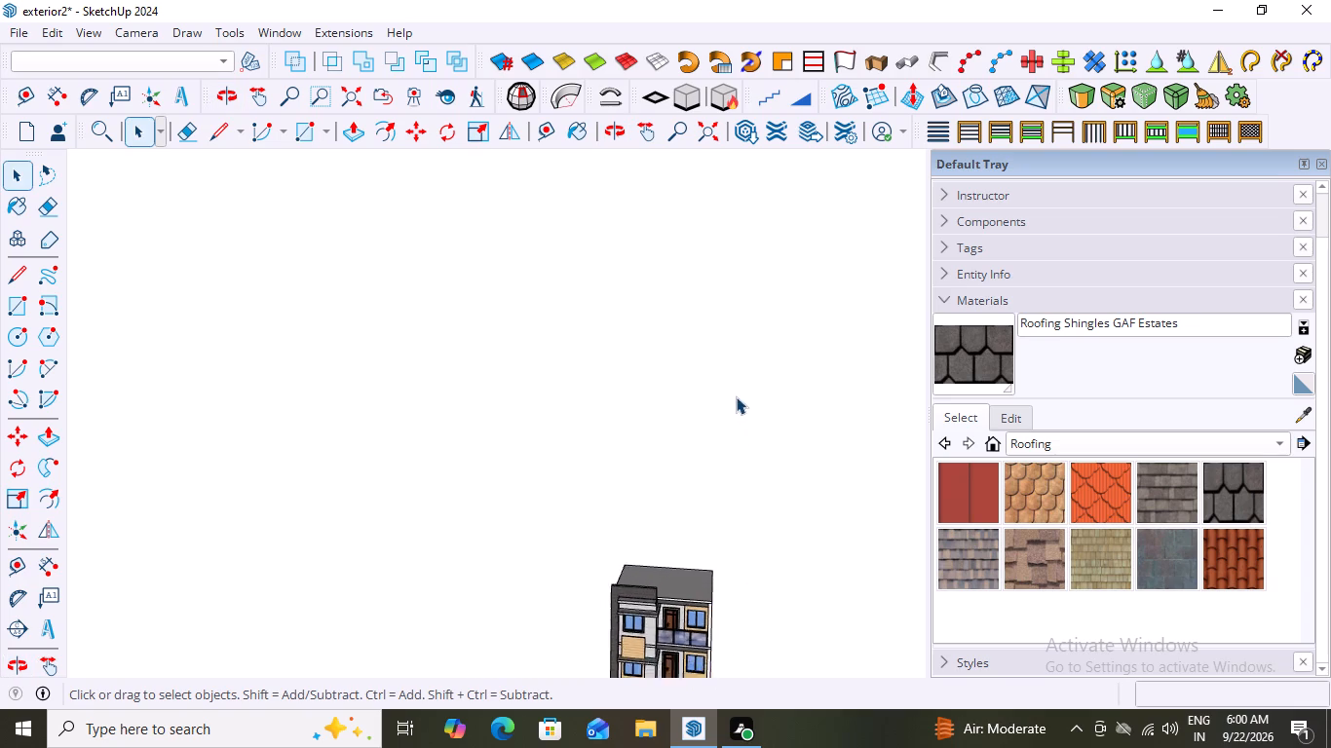
{"action": "scroll", "coordinate": [736, 396], "scroll_direction": "down", "scroll_amount": 8}
{"action": "scroll", "coordinate": [704, 457], "scroll_direction": "up", "scroll_amount": 16}
{"action": "middle_click_drag", "start_coordinate": [698, 503], "coordinate": [730, 496]}
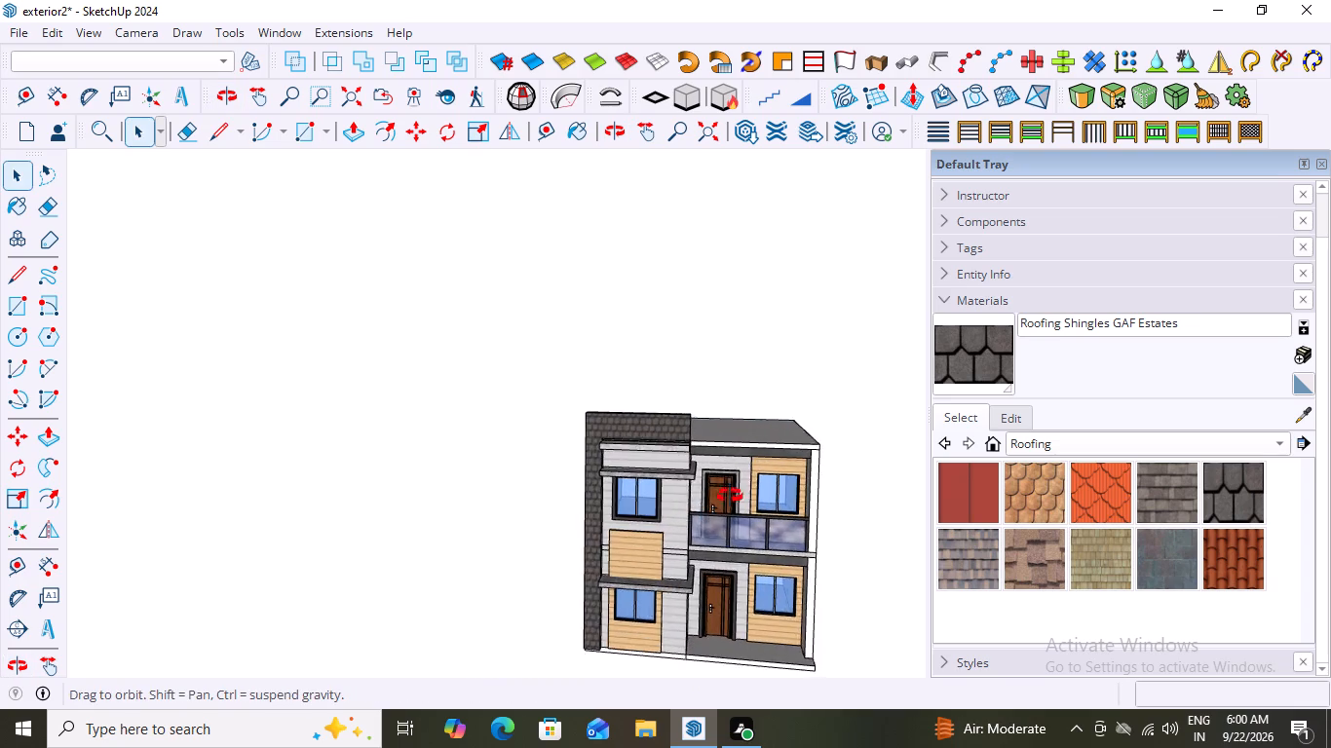
{"action": "middle_click_drag", "start_coordinate": [730, 496], "coordinate": [763, 476]}
{"action": "scroll", "coordinate": [763, 476], "scroll_direction": "up", "scroll_amount": 2}
{"action": "scroll", "coordinate": [761, 559], "scroll_direction": "up", "scroll_amount": 2}
{"action": "scroll", "coordinate": [746, 518], "scroll_direction": "down", "scroll_amount": 5}
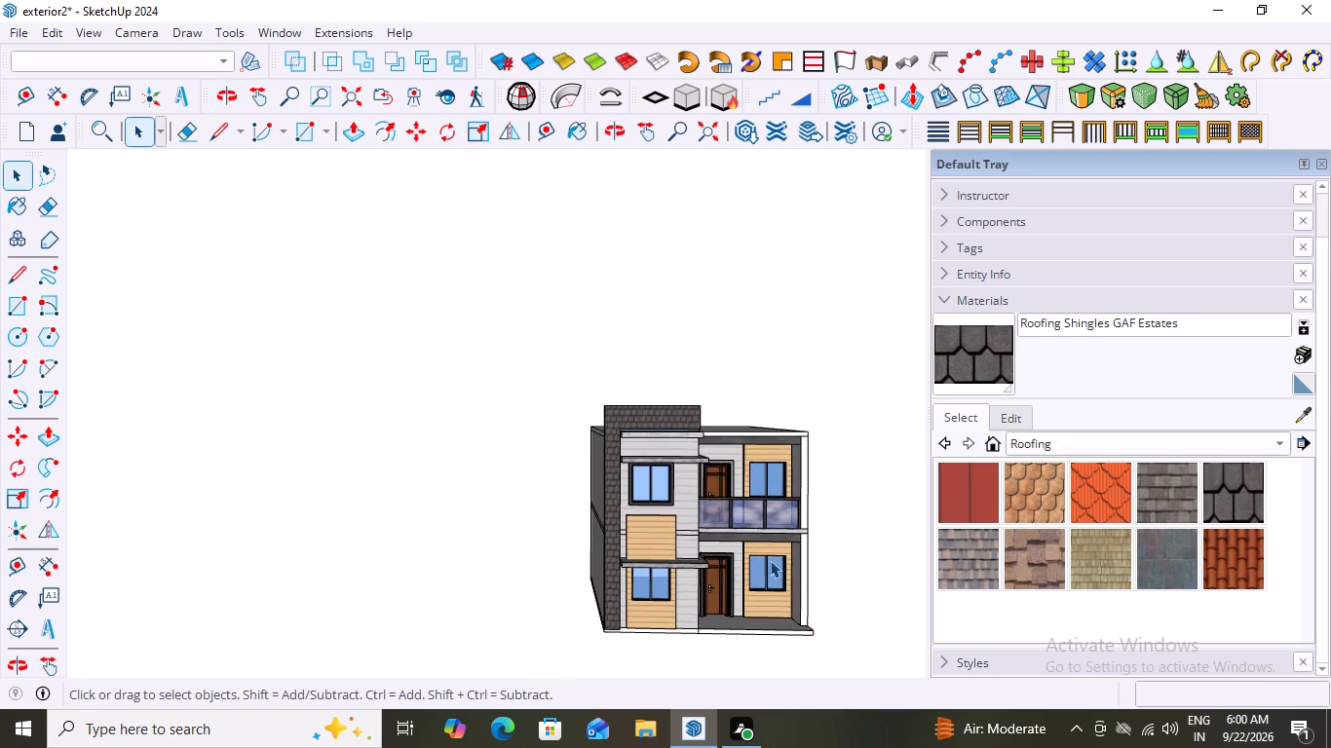
{"action": "middle_click_drag", "start_coordinate": [772, 562], "coordinate": [752, 517]}
{"action": "scroll", "coordinate": [752, 517], "scroll_direction": "up", "scroll_amount": 2}
{"action": "middle_click_drag", "start_coordinate": [754, 504], "coordinate": [752, 505]}
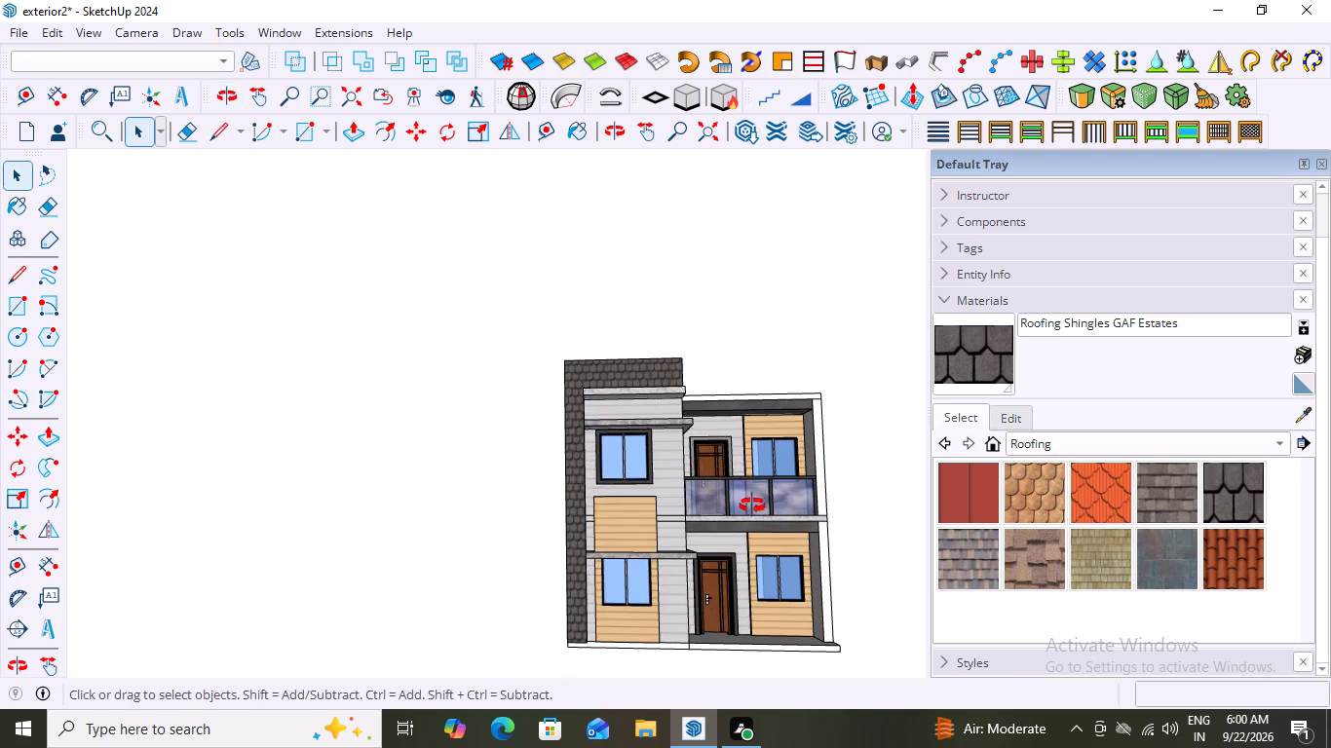
{"action": "middle_click_drag", "start_coordinate": [752, 505], "coordinate": [745, 540]}
{"action": "scroll", "coordinate": [744, 539], "scroll_direction": "down", "scroll_amount": 1}
{"action": "scroll", "coordinate": [745, 540], "scroll_direction": "up", "scroll_amount": 2}
{"action": "middle_click_drag", "start_coordinate": [694, 483], "coordinate": [695, 489]}
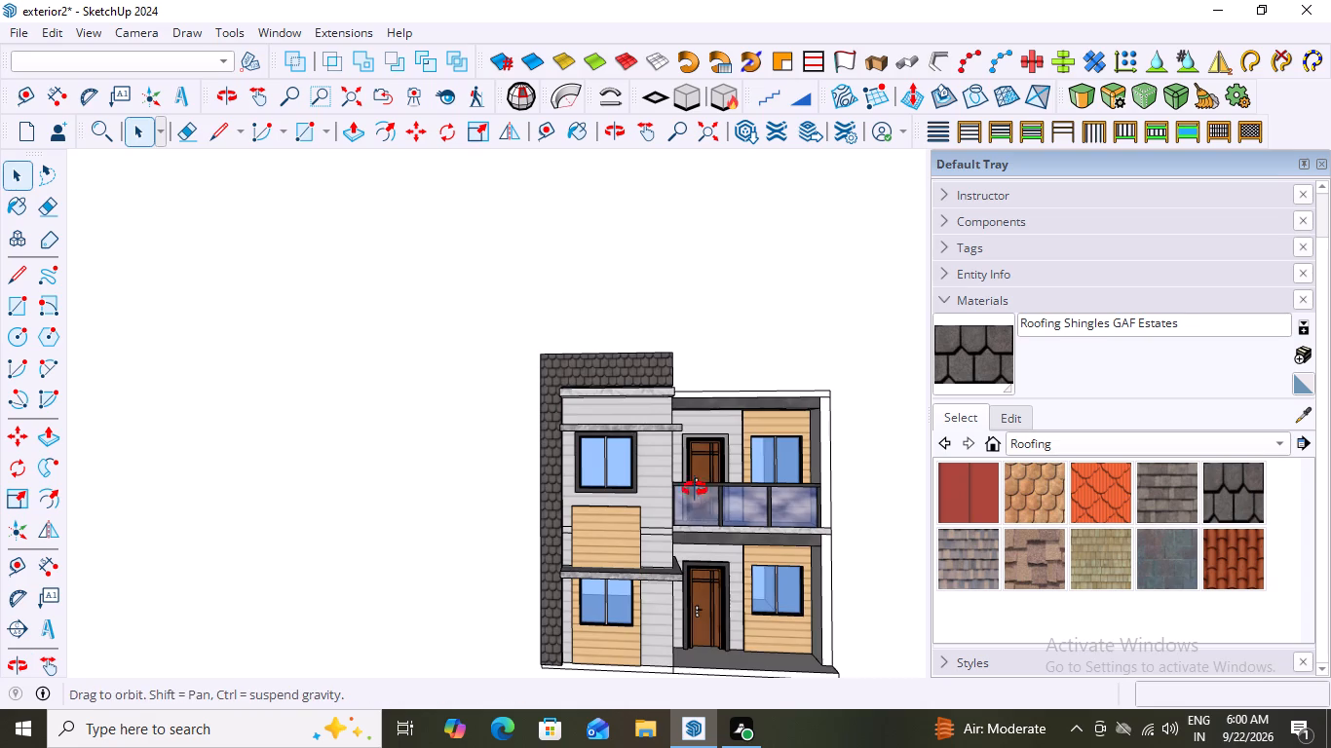
{"action": "middle_click_drag", "start_coordinate": [695, 489], "coordinate": [706, 529]}
{"action": "scroll", "coordinate": [696, 450], "scroll_direction": "down", "scroll_amount": 7}
{"action": "middle_click_drag", "start_coordinate": [769, 567], "coordinate": [708, 524]}
{"action": "scroll", "coordinate": [719, 579], "scroll_direction": "up", "scroll_amount": 2}
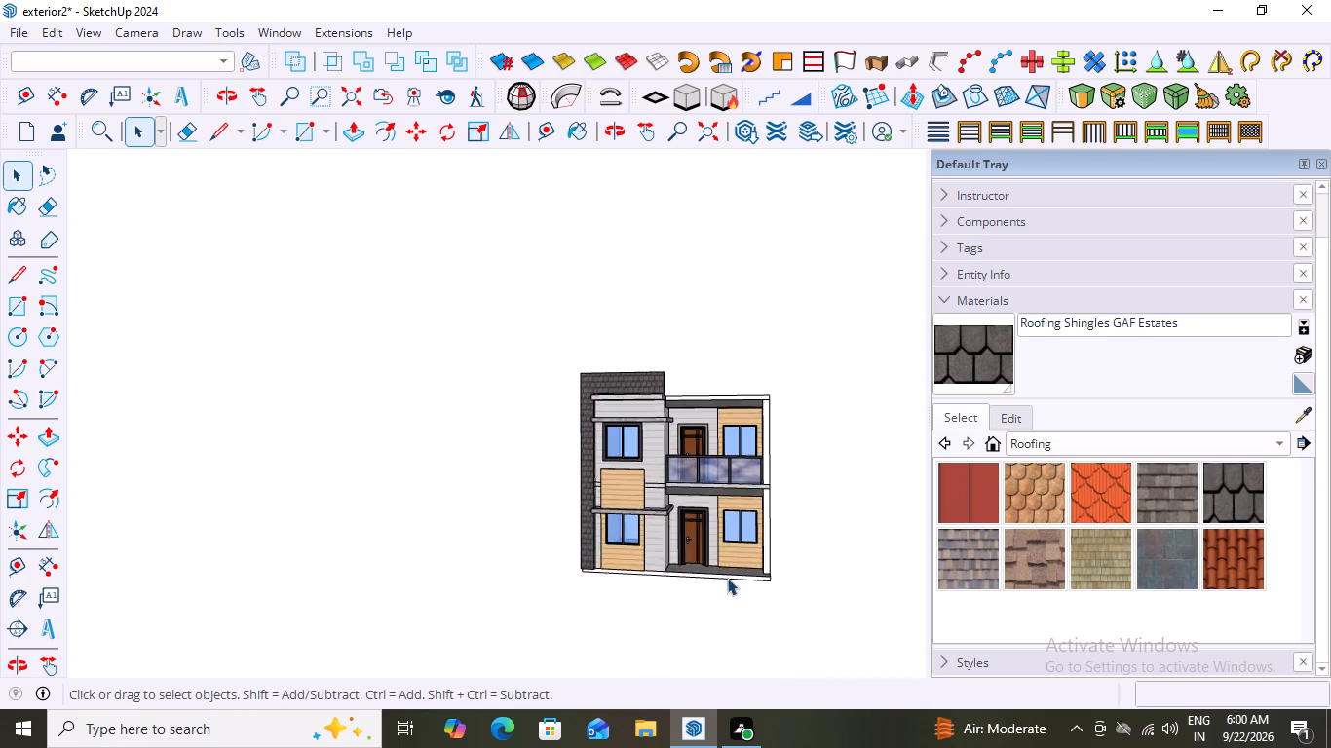
{"action": "scroll", "coordinate": [727, 578], "scroll_direction": "up", "scroll_amount": 3}
{"action": "middle_click_drag", "start_coordinate": [743, 577], "coordinate": [772, 585]}
{"action": "scroll", "coordinate": [772, 585], "scroll_direction": "up", "scroll_amount": 2}
{"action": "middle_click_drag", "start_coordinate": [780, 580], "coordinate": [826, 585]}
{"action": "middle_click_drag", "start_coordinate": [885, 482], "coordinate": [900, 482]}
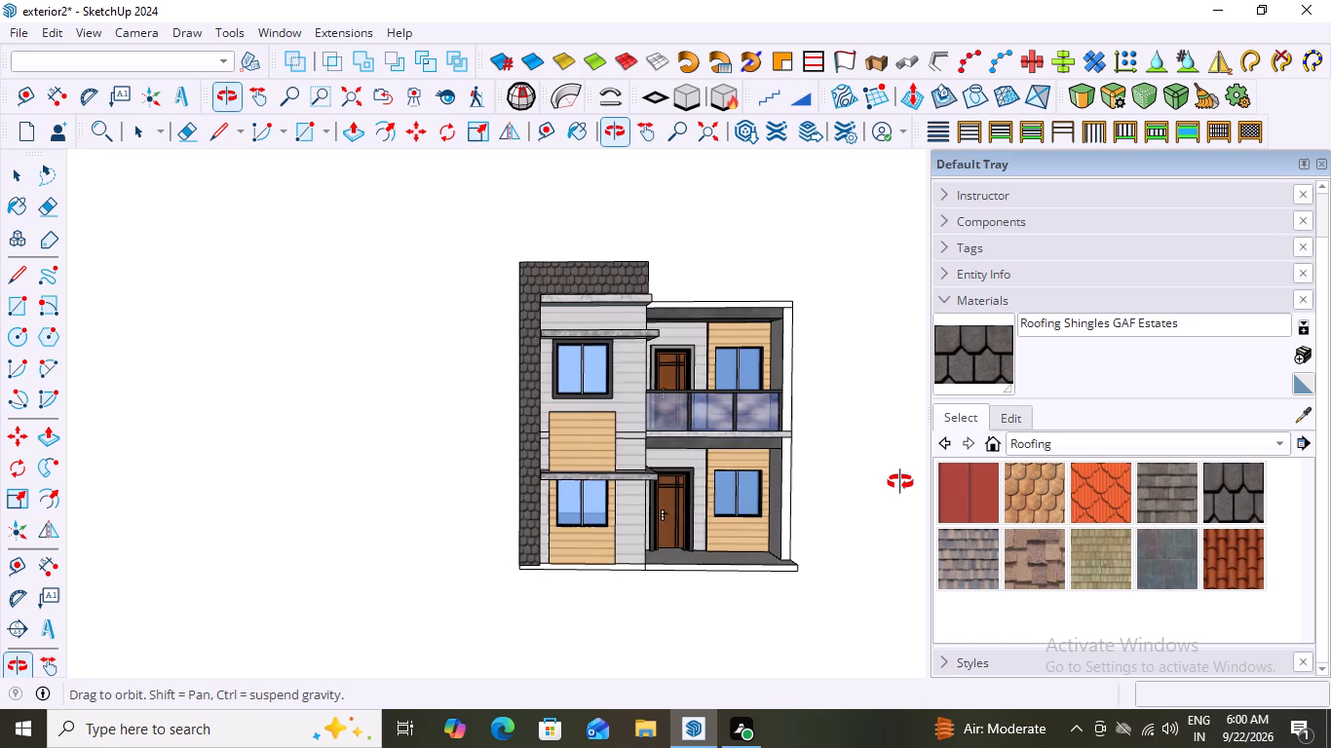
{"action": "middle_click_drag", "start_coordinate": [900, 482], "coordinate": [907, 482]}
{"action": "scroll", "coordinate": [907, 482], "scroll_direction": "up", "scroll_amount": 3}
{"action": "scroll", "coordinate": [768, 444], "scroll_direction": "up", "scroll_amount": 1}
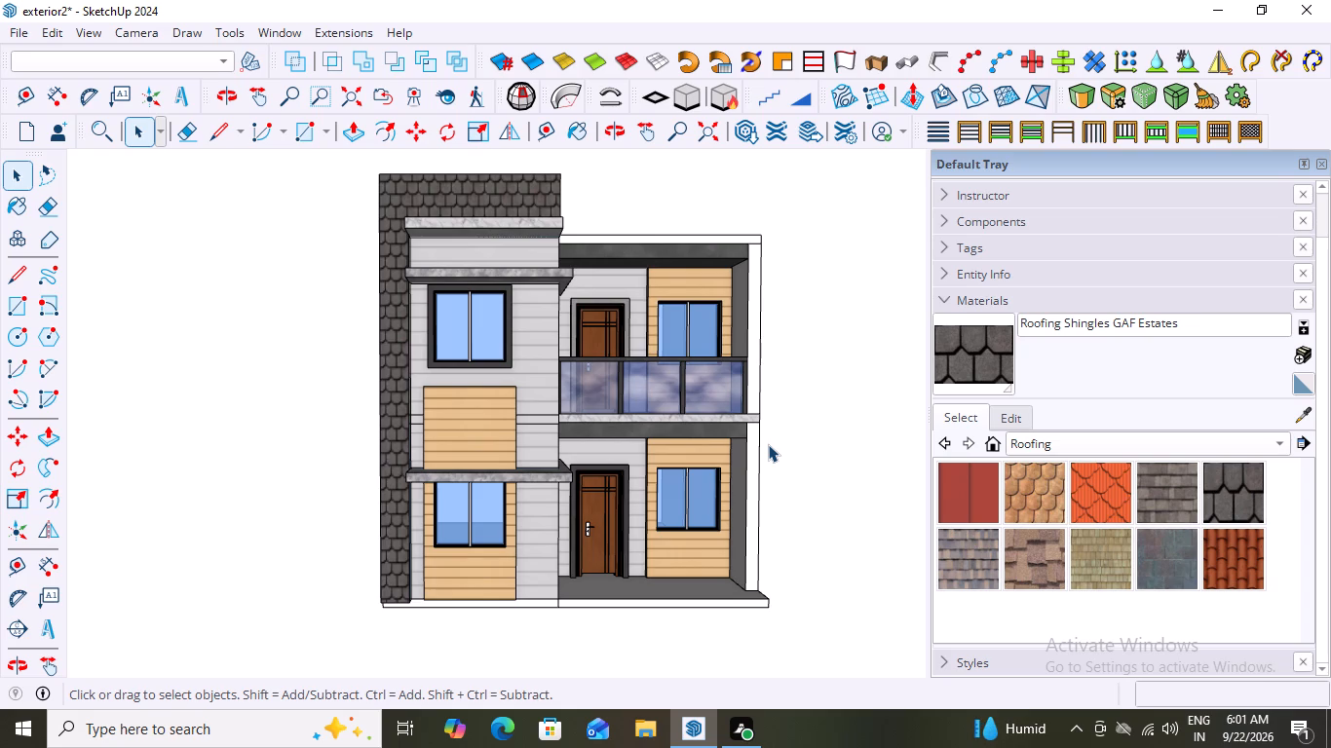
Paint the main house group's unpainted surfaces, including roof edge, outer wall edge and base, with Roofing Metal Standing Seam Red.
{"action": "left_click", "coordinate": [972, 484]}
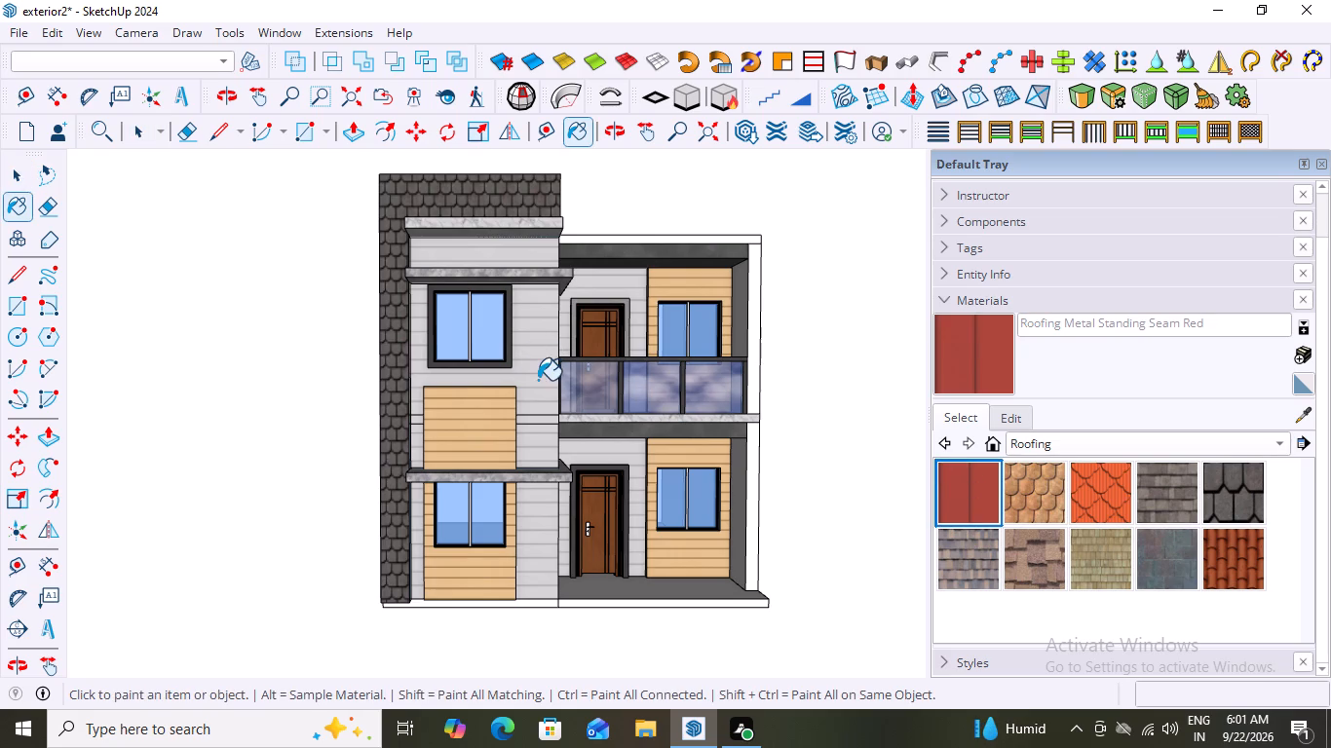
{"action": "left_click", "coordinate": [540, 381]}
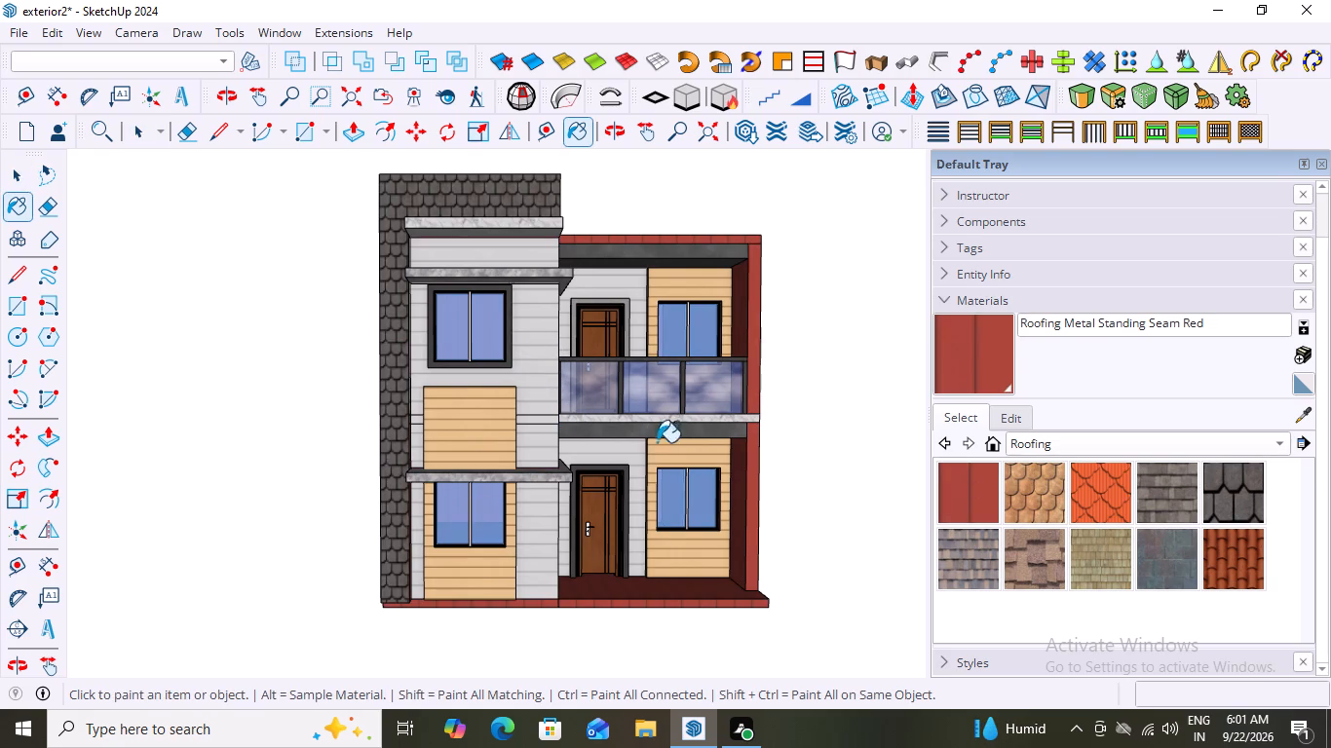
Undo the Roofing Metal Standing Seam Red paint on the main house group after viewing it from the side, above and front.
{"action": "middle_click_drag", "start_coordinate": [834, 416], "coordinate": [563, 531]}
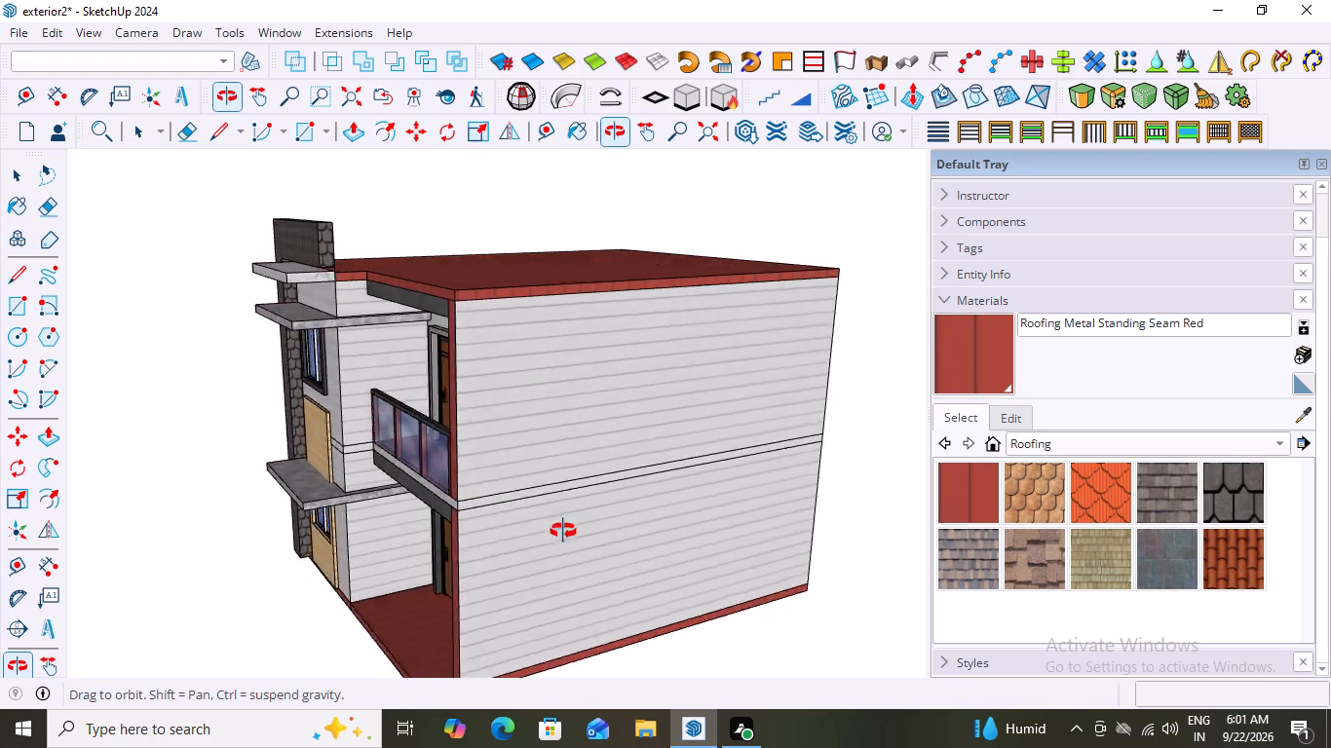
{"action": "middle_click_drag", "start_coordinate": [563, 531], "coordinate": [740, 626]}
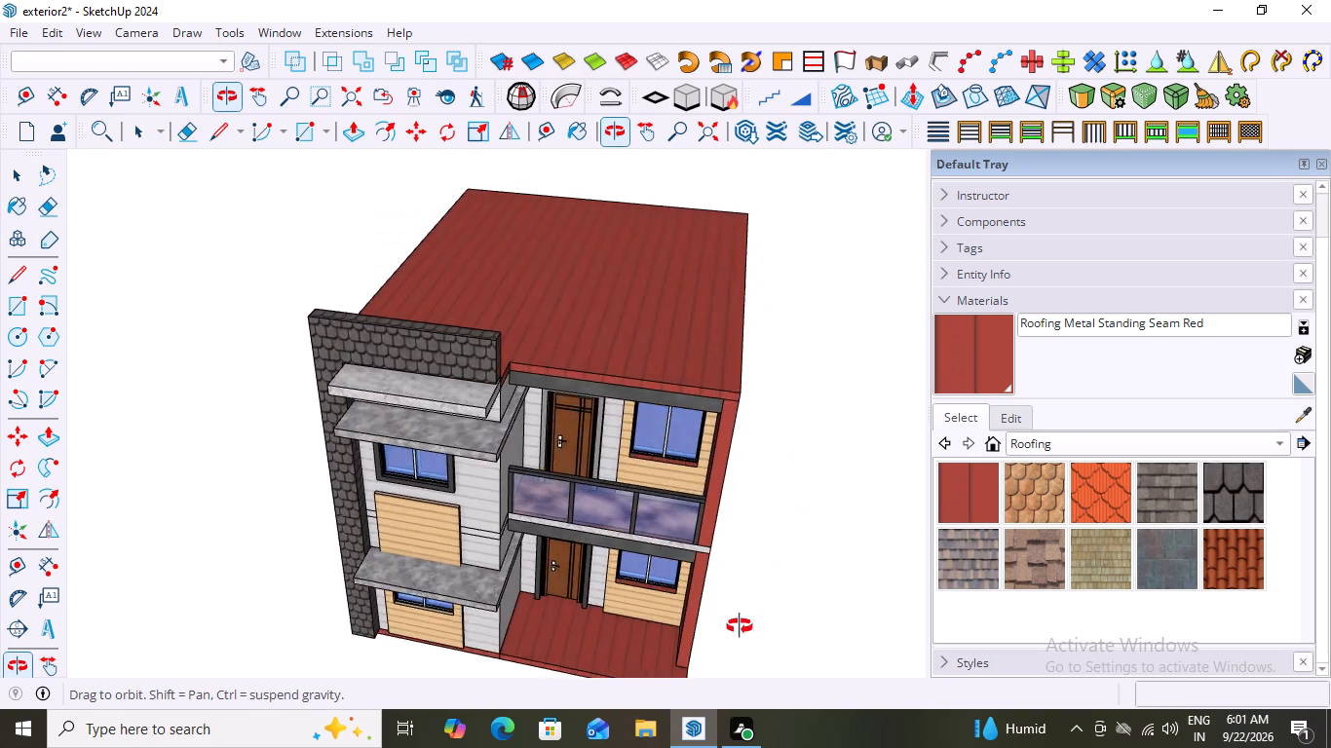
{"action": "middle_click_drag", "start_coordinate": [740, 626], "coordinate": [816, 438]}
{"action": "key", "text": "space"}
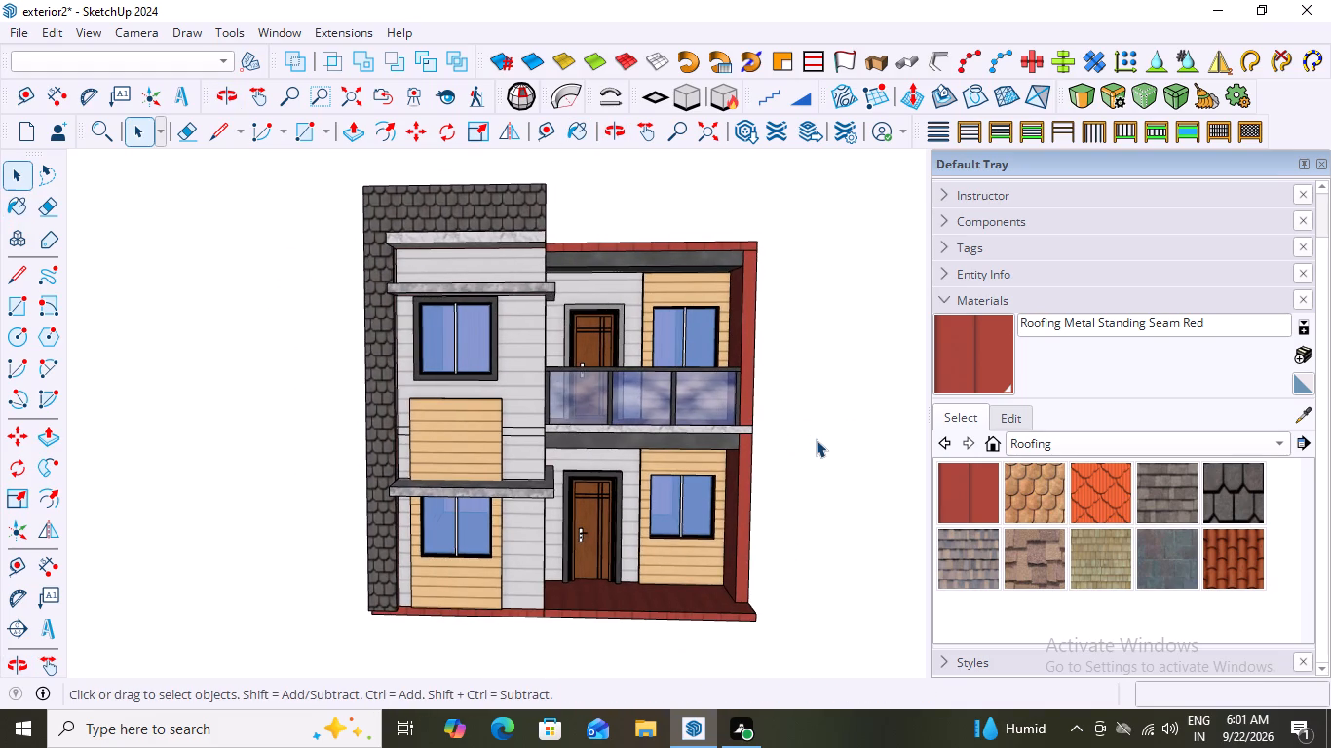
{"action": "key", "text": "ctrl+z"}
Examine the roof edge, balcony recess, outer wall edge and base to judge which surfaces still need a material.
{"action": "scroll", "coordinate": [747, 388], "scroll_direction": "up", "scroll_amount": 2}
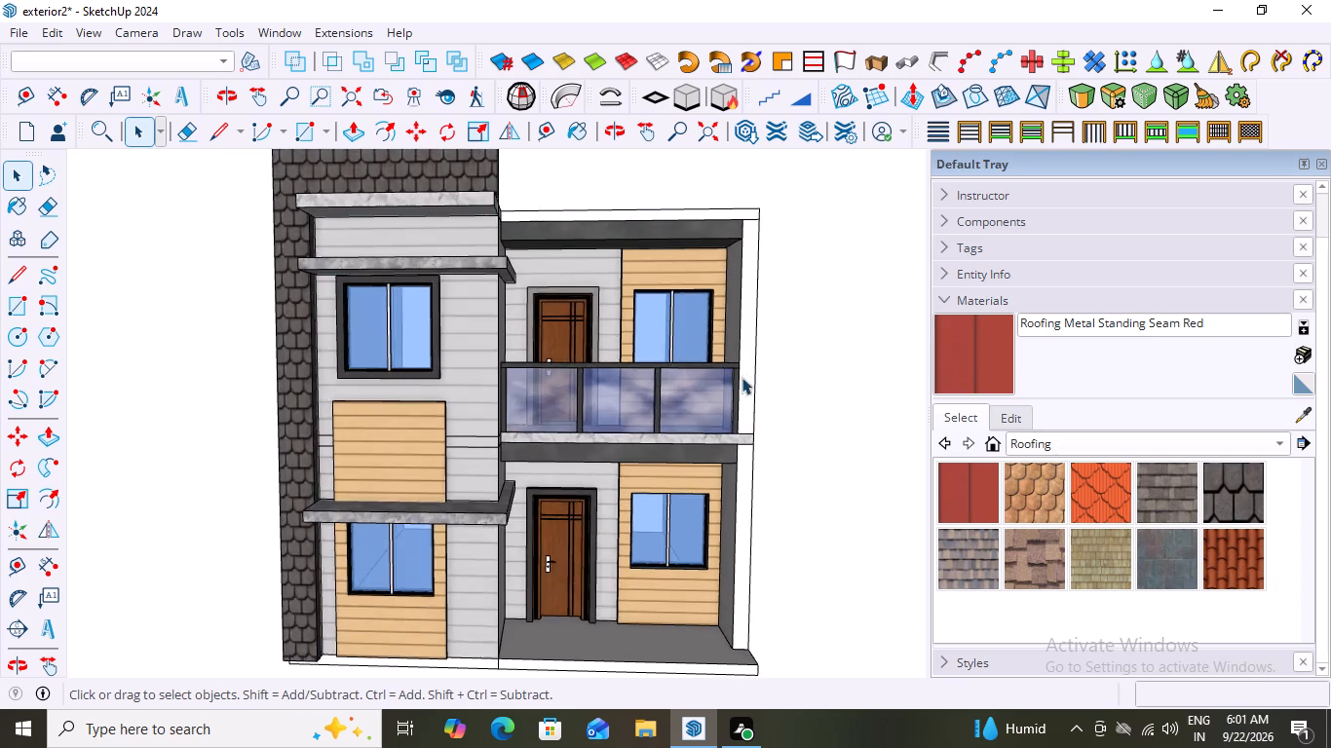
{"action": "scroll", "coordinate": [690, 247], "scroll_direction": "up", "scroll_amount": 11}
{"action": "scroll", "coordinate": [507, 251], "scroll_direction": "down", "scroll_amount": 2}
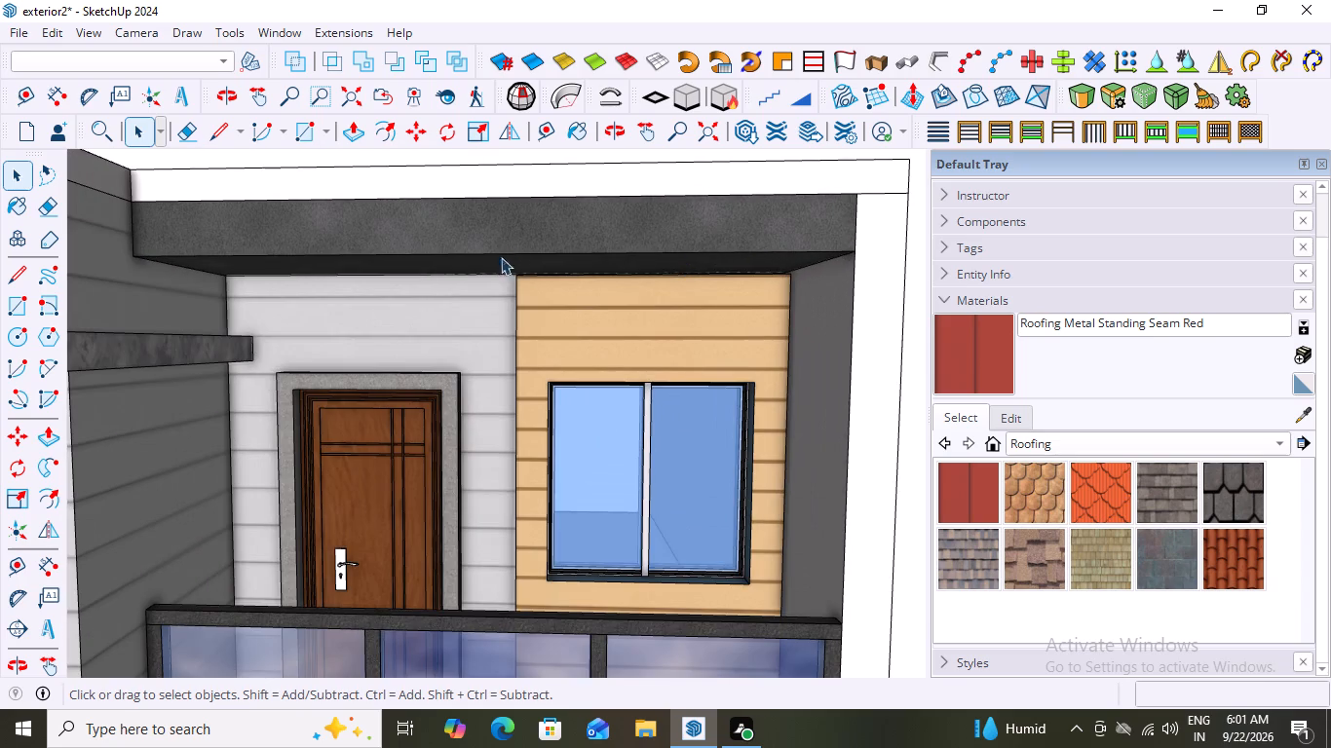
{"action": "scroll", "coordinate": [501, 257], "scroll_direction": "down", "scroll_amount": 17}
{"action": "scroll", "coordinate": [490, 443], "scroll_direction": "down", "scroll_amount": 2}
{"action": "middle_click_drag", "start_coordinate": [551, 500], "coordinate": [577, 514]}
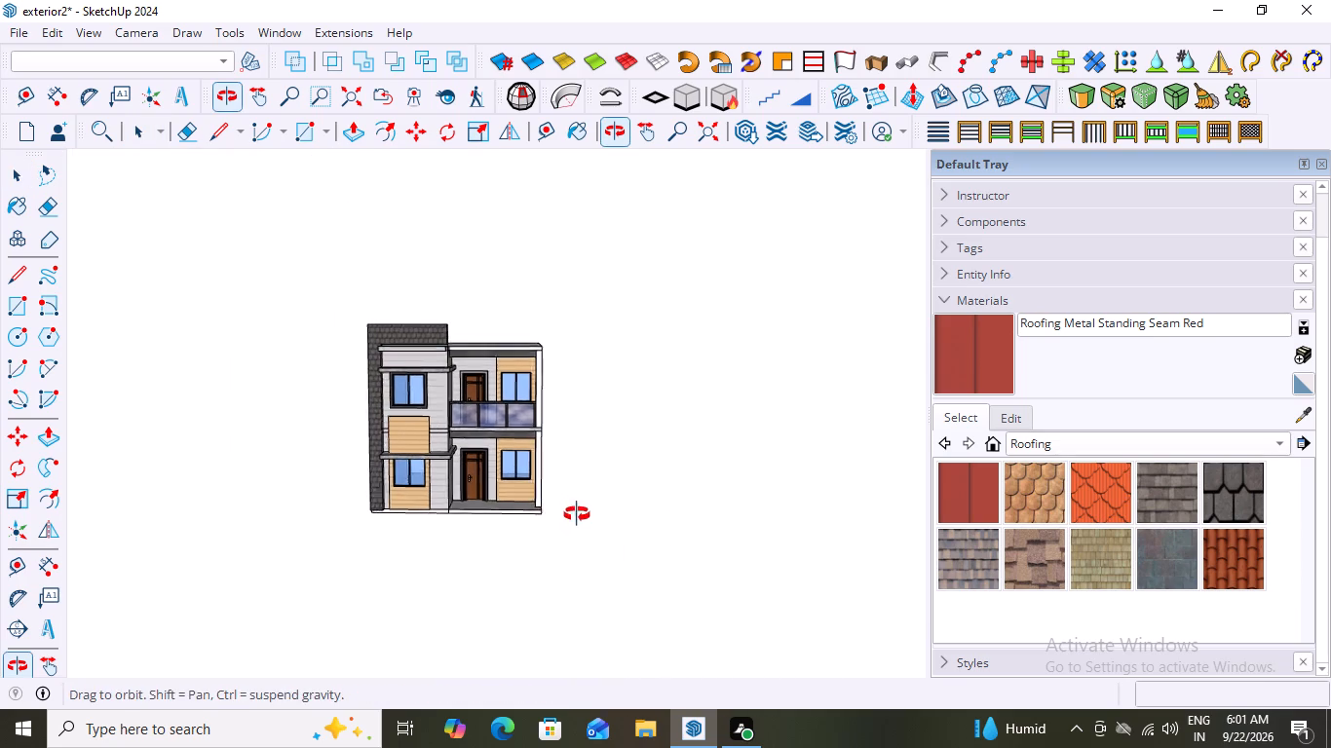
{"action": "middle_click_drag", "start_coordinate": [577, 514], "coordinate": [583, 518]}
{"action": "scroll", "coordinate": [531, 466], "scroll_direction": "up", "scroll_amount": 11}
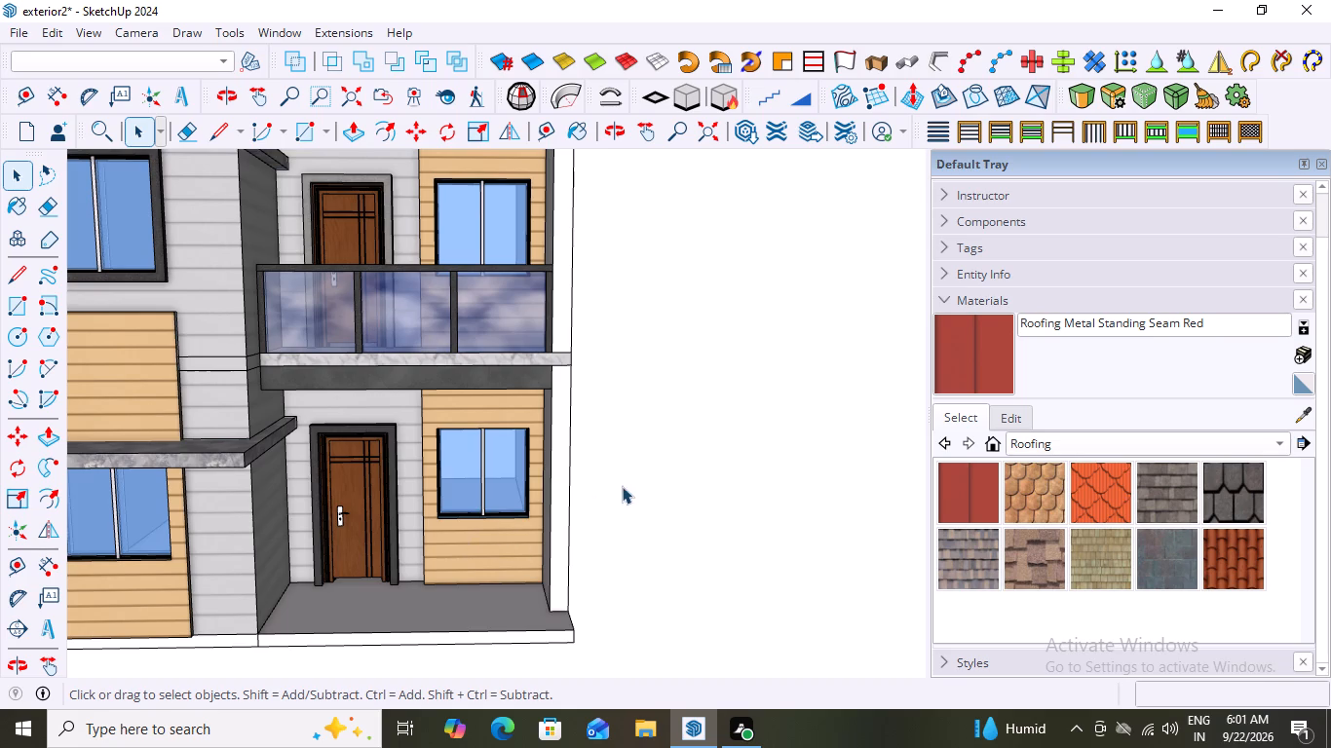
Paint the inner face of the ground-floor porch's outer side wall with Cladding Siding White from the Brick, Cladding and Siding collection.
{"action": "middle_click_drag", "start_coordinate": [622, 486], "coordinate": [738, 505]}
{"action": "scroll", "coordinate": [633, 505], "scroll_direction": "up", "scroll_amount": 2}
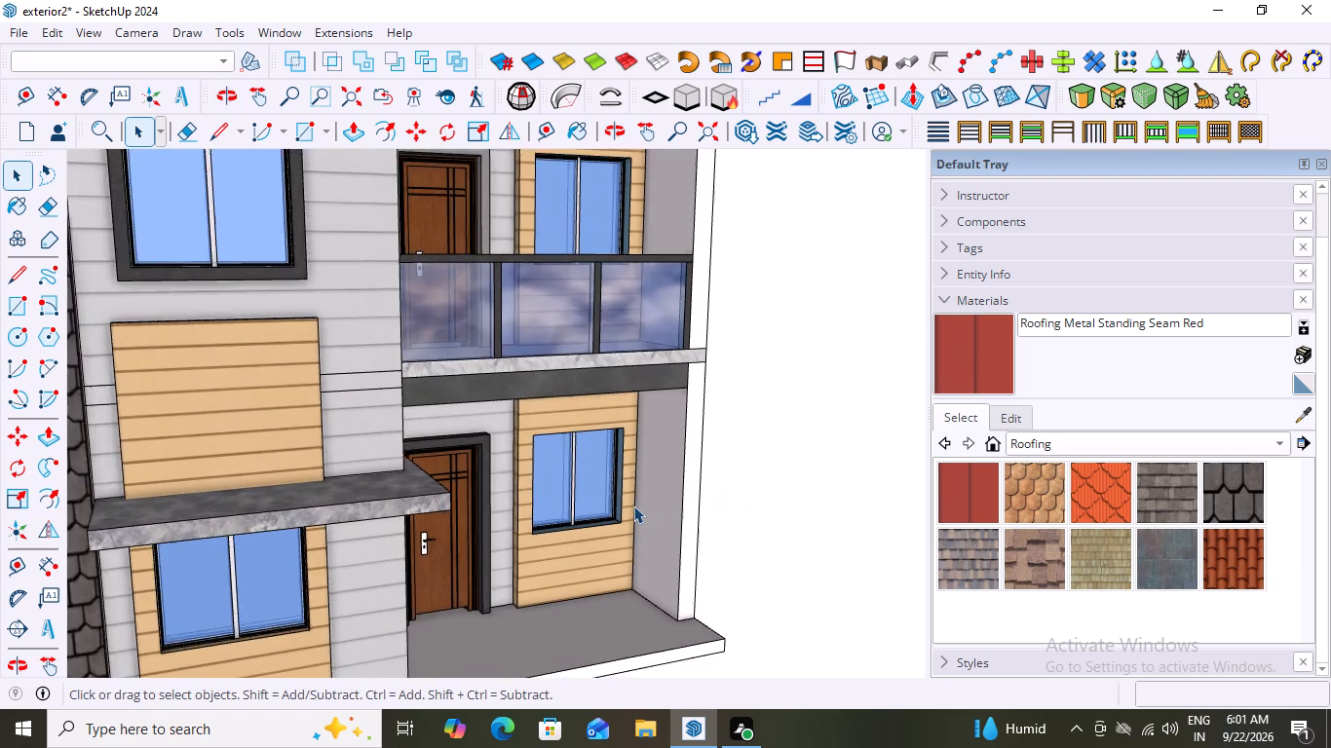
{"action": "scroll", "coordinate": [633, 505], "scroll_direction": "up", "scroll_amount": 1}
{"action": "double_click", "coordinate": [665, 414]}
{"action": "left_click", "coordinate": [672, 422]}
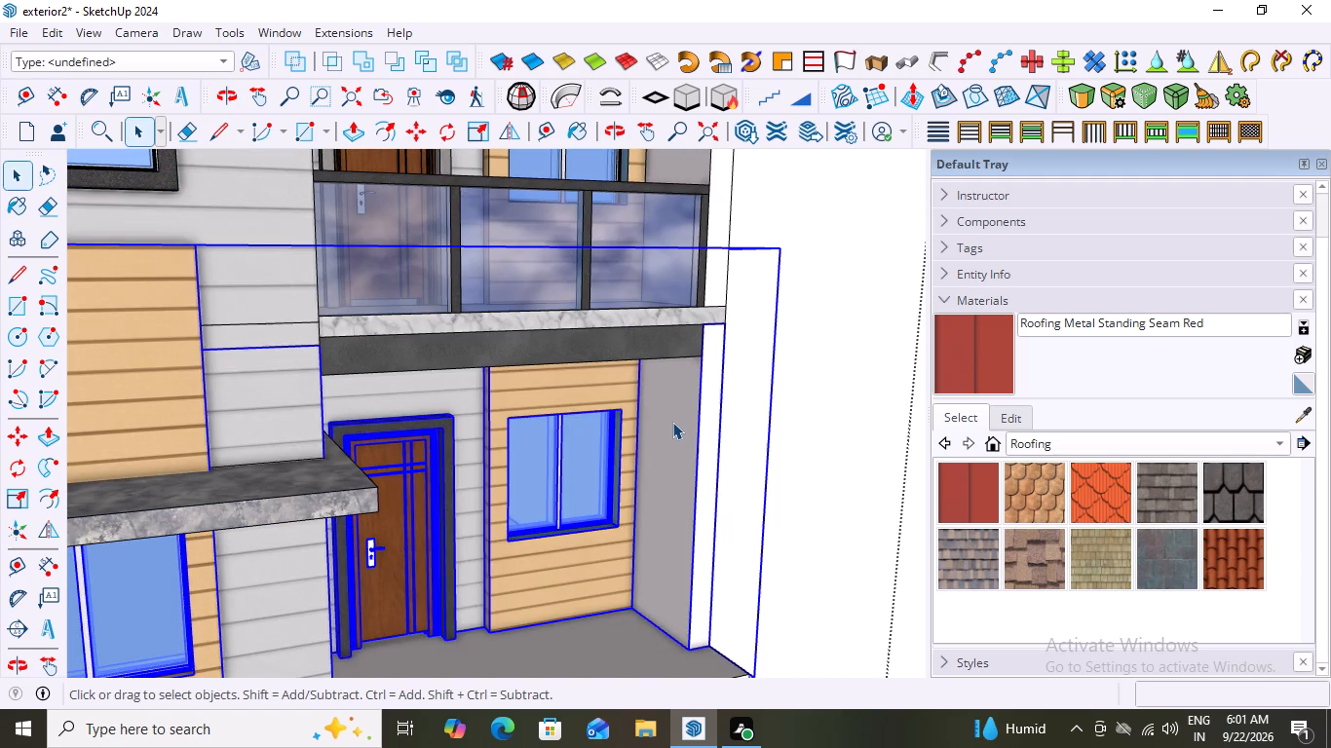
{"action": "double_click", "coordinate": [672, 422]}
{"action": "left_click", "coordinate": [672, 422]}
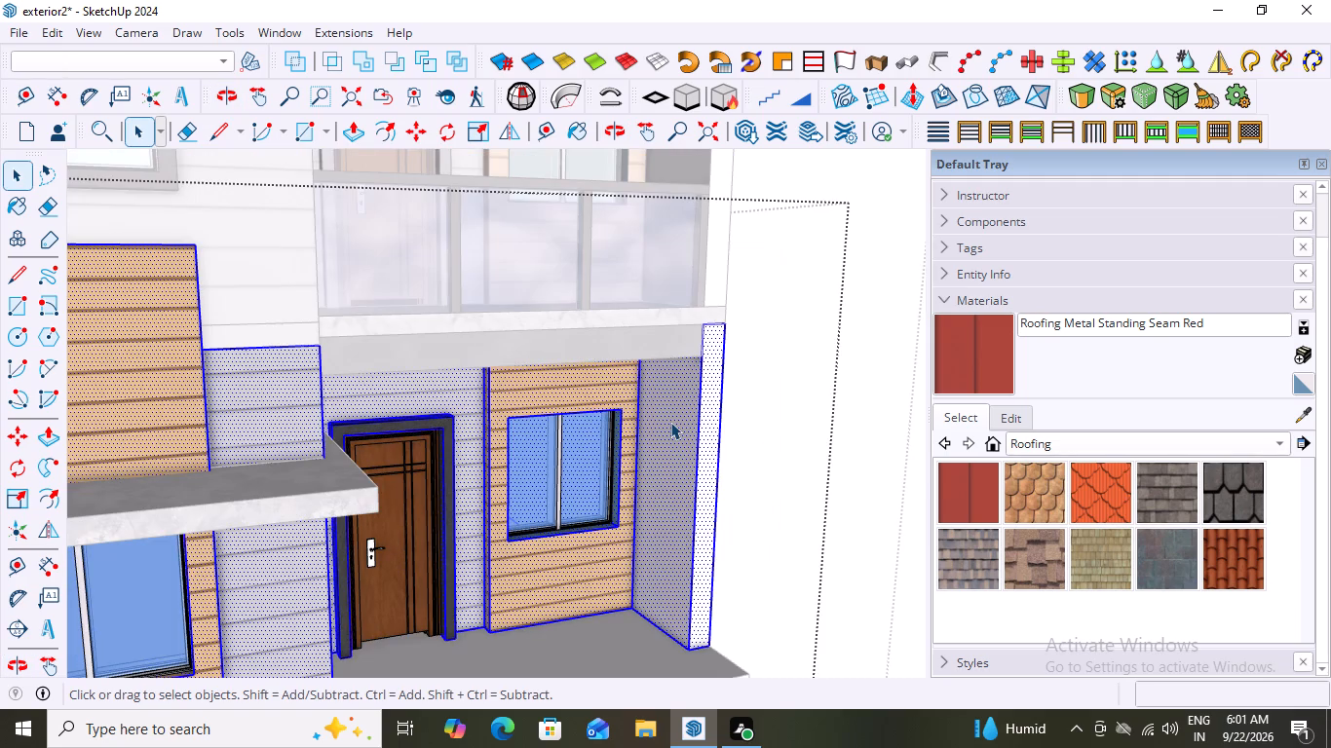
{"action": "left_click", "coordinate": [668, 422]}
{"action": "left_click", "coordinate": [668, 422]}
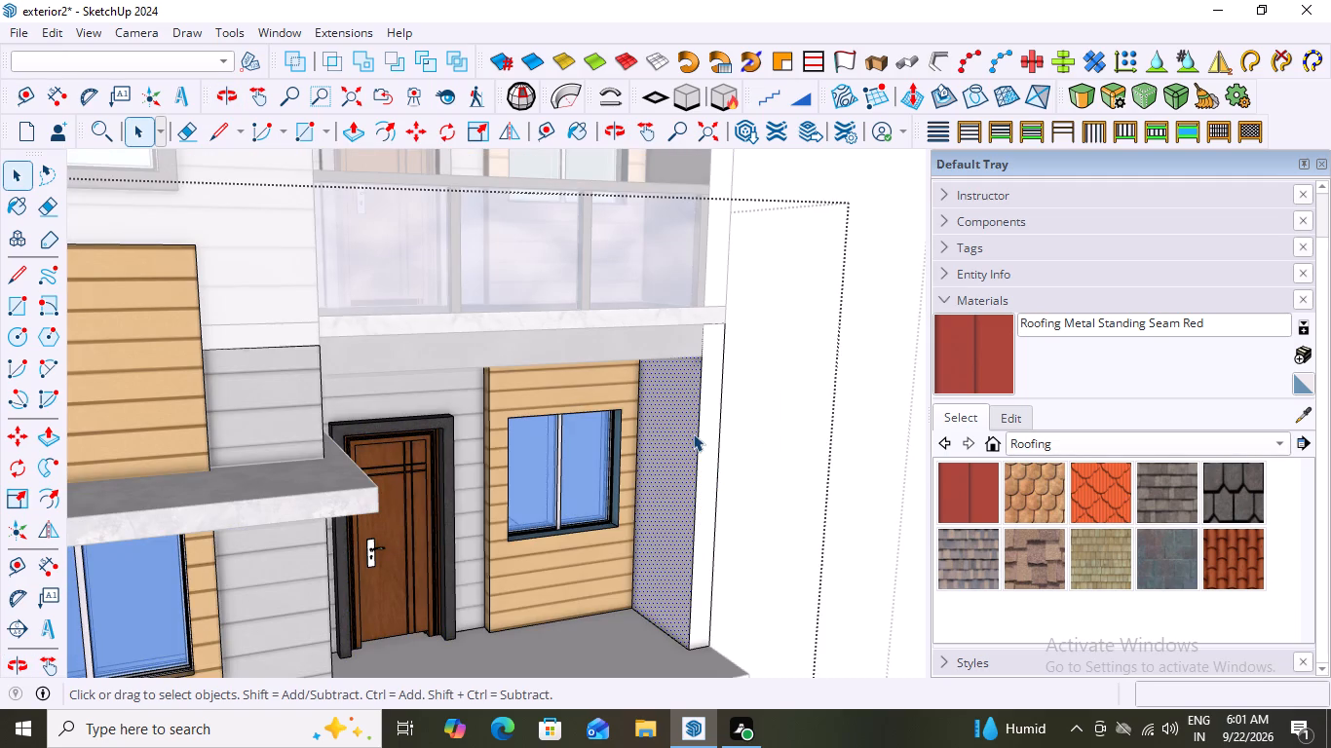
{"action": "left_click", "coordinate": [1282, 438]}
{"action": "left_click", "coordinate": [1045, 308]}
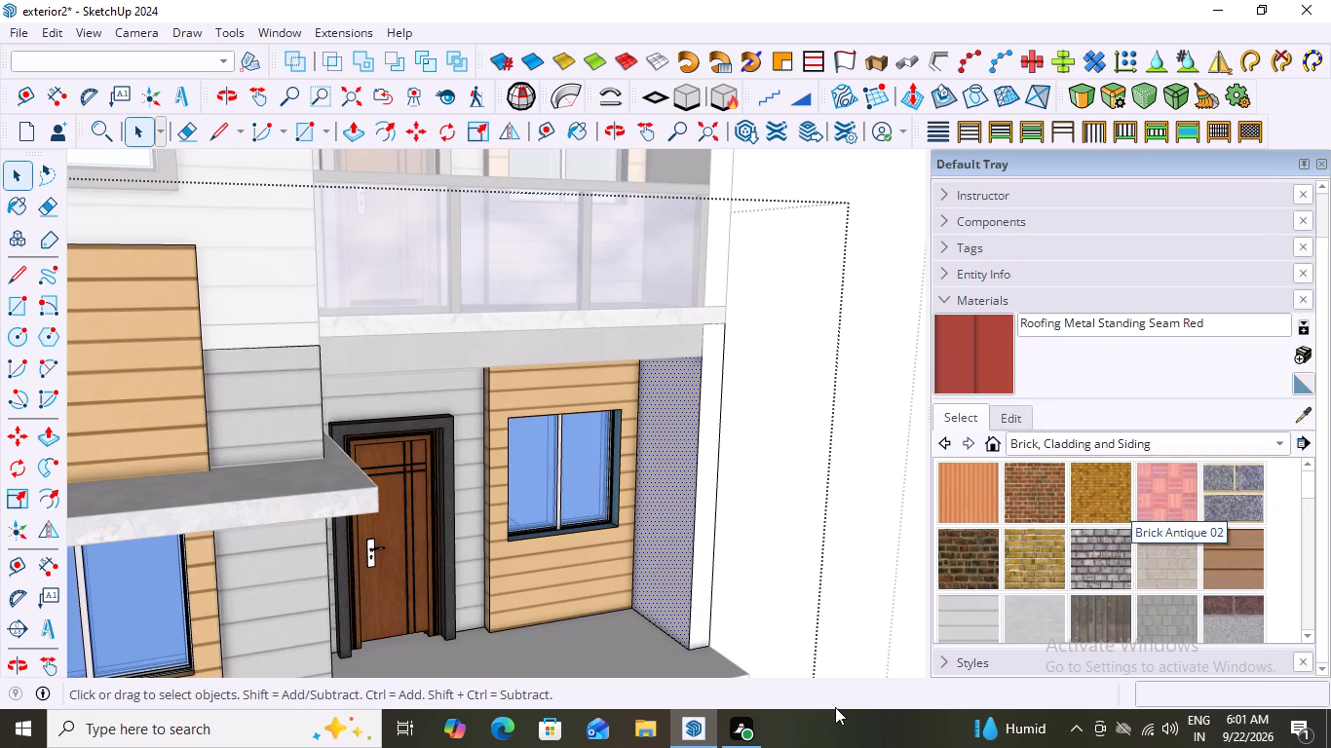
{"action": "left_click", "coordinate": [993, 619]}
{"action": "left_click", "coordinate": [664, 456]}
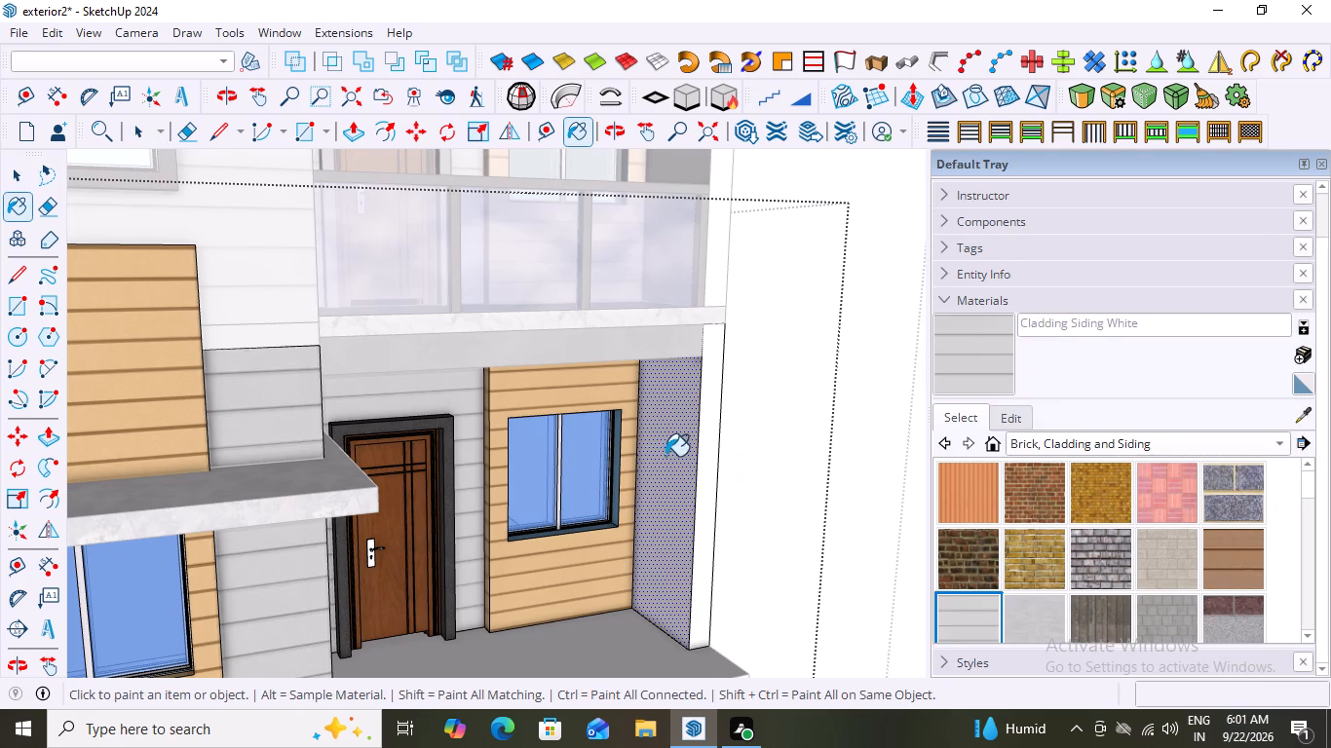
Paint the front edge of the ground-floor porch's outer side wall with Cladding Siding White, and leave the ground-floor group.
{"action": "middle_click_drag", "start_coordinate": [768, 517], "coordinate": [664, 507]}
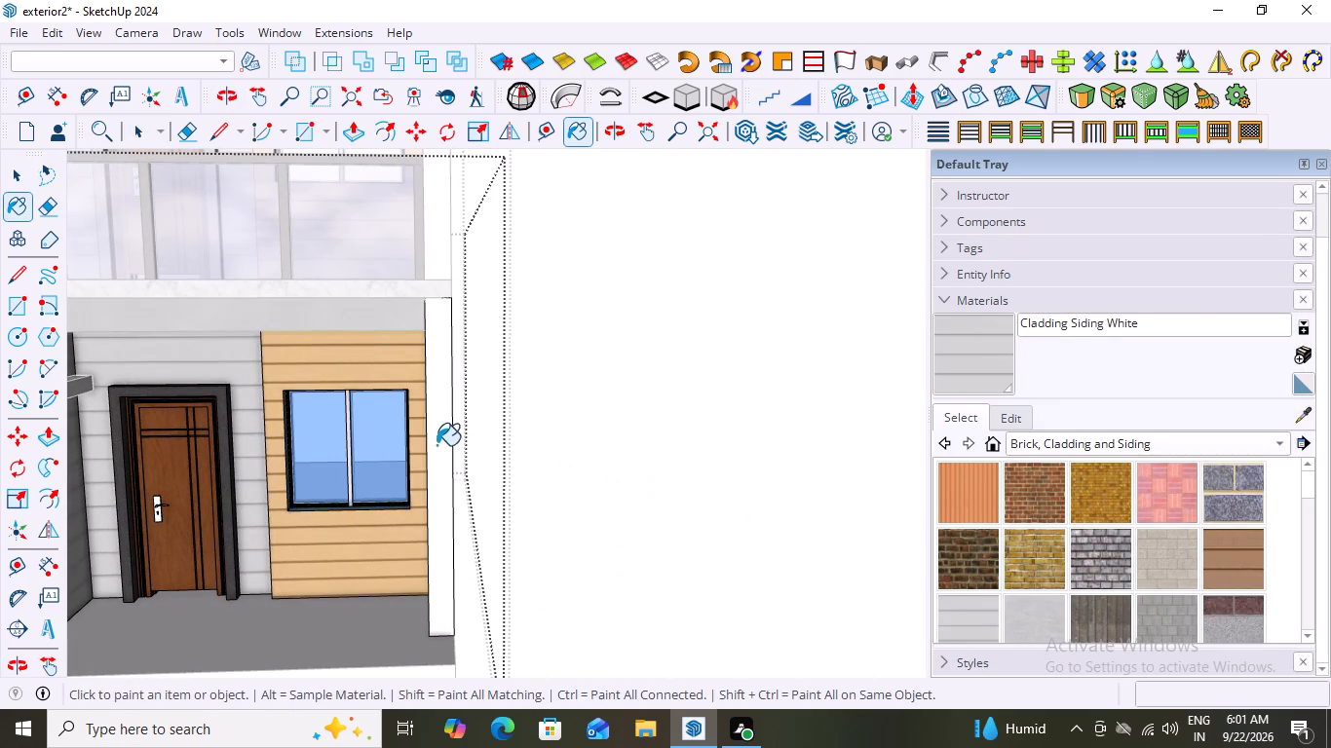
{"action": "left_click", "coordinate": [436, 446]}
{"action": "middle_click_drag", "start_coordinate": [532, 462], "coordinate": [698, 515]}
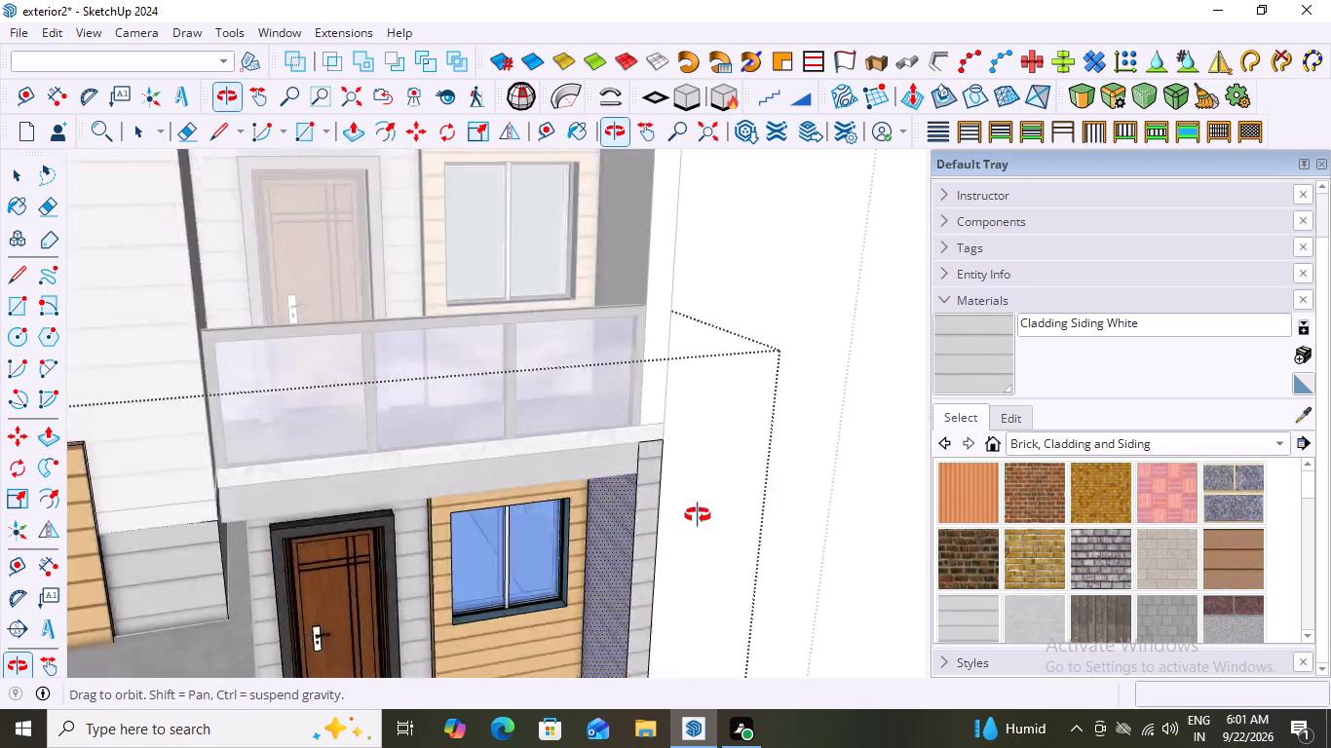
{"action": "middle_click_drag", "start_coordinate": [698, 515], "coordinate": [622, 538]}
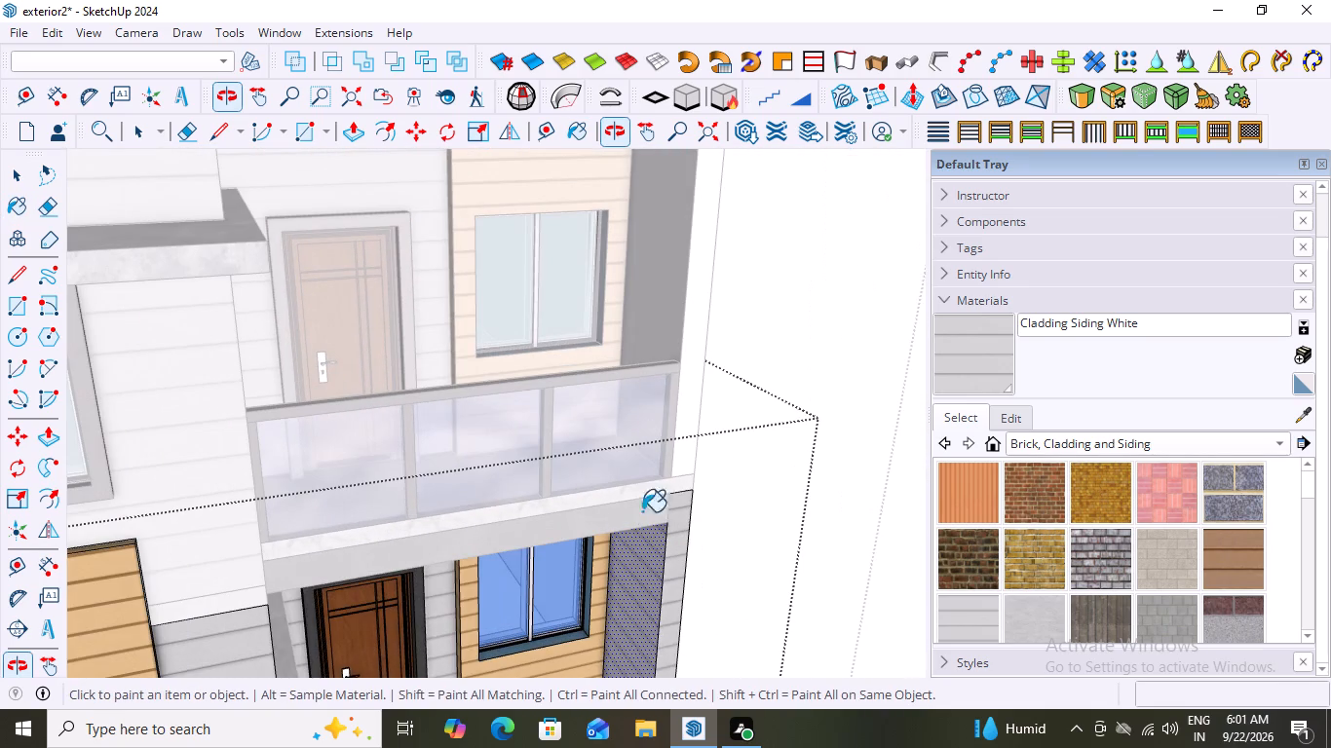
{"action": "scroll", "coordinate": [621, 431], "scroll_direction": "down", "scroll_amount": 2}
{"action": "key", "text": "space"}
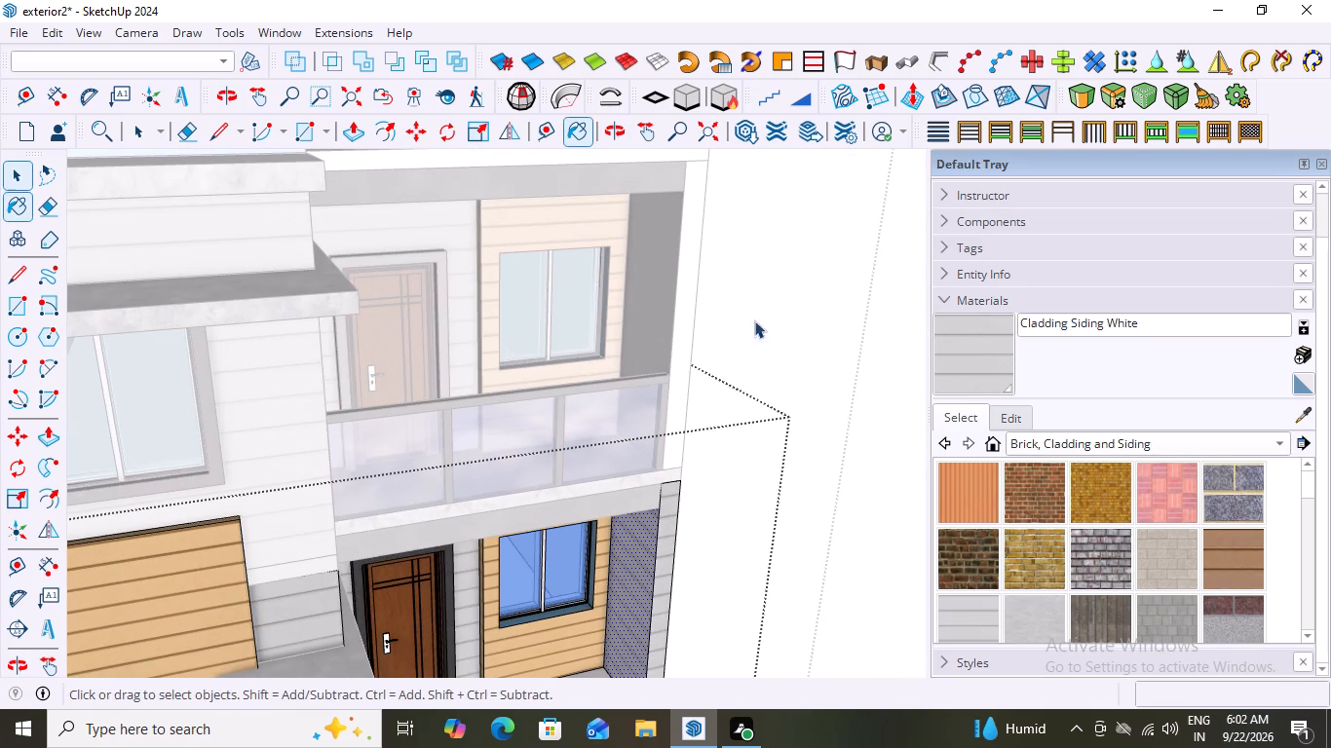
{"action": "left_click", "coordinate": [796, 299]}
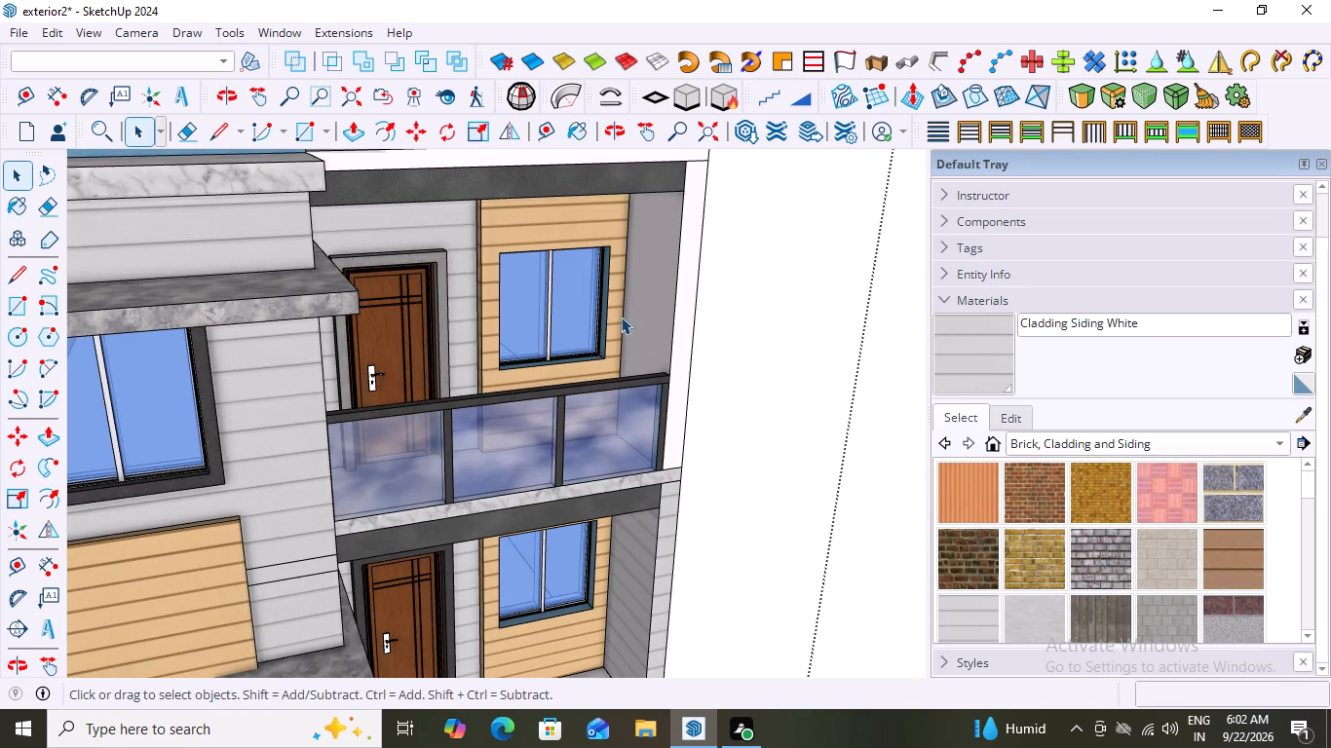
Paint the inner face and front edge of the upper balcony's outer side wall with Cladding Siding White, and leave the upper-floor group.
{"action": "double_click", "coordinate": [649, 286]}
{"action": "left_click", "coordinate": [649, 286]}
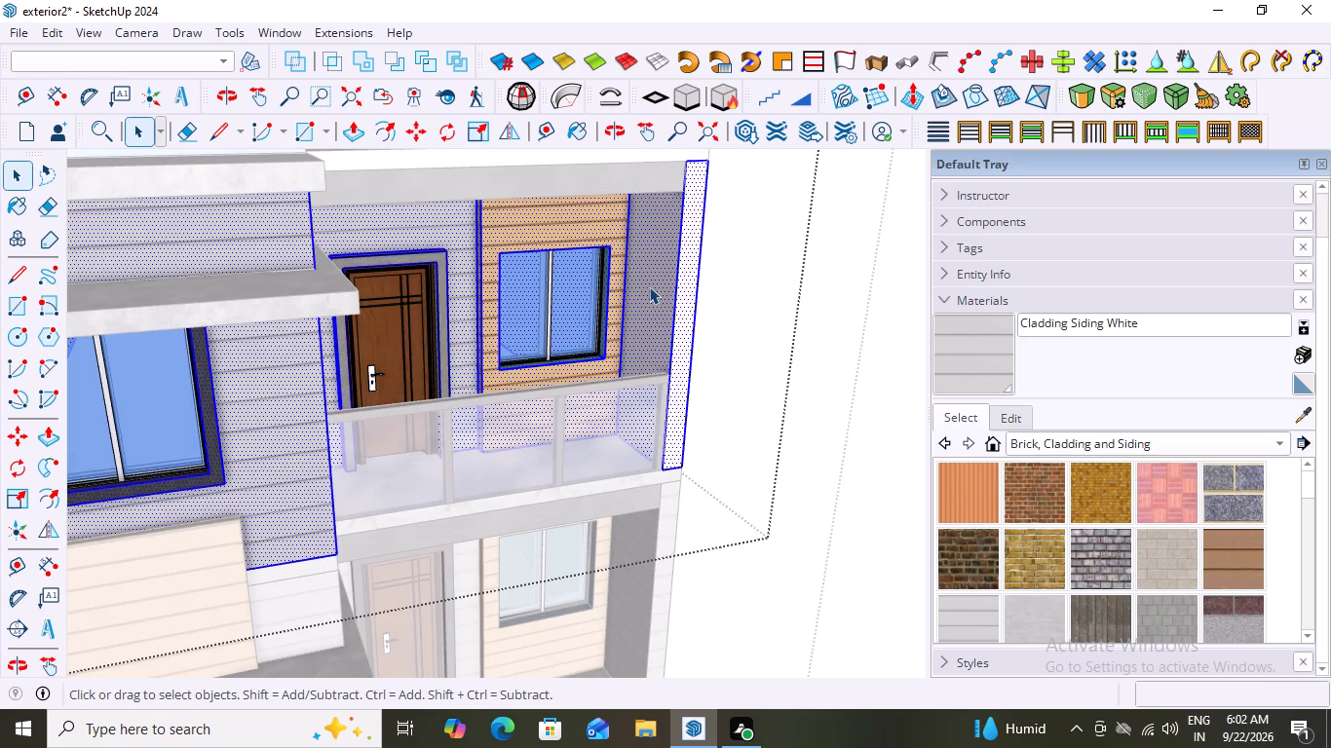
{"action": "left_click", "coordinate": [649, 286]}
{"action": "triple_click", "coordinate": [649, 286]}
{"action": "triple_click", "coordinate": [649, 286]}
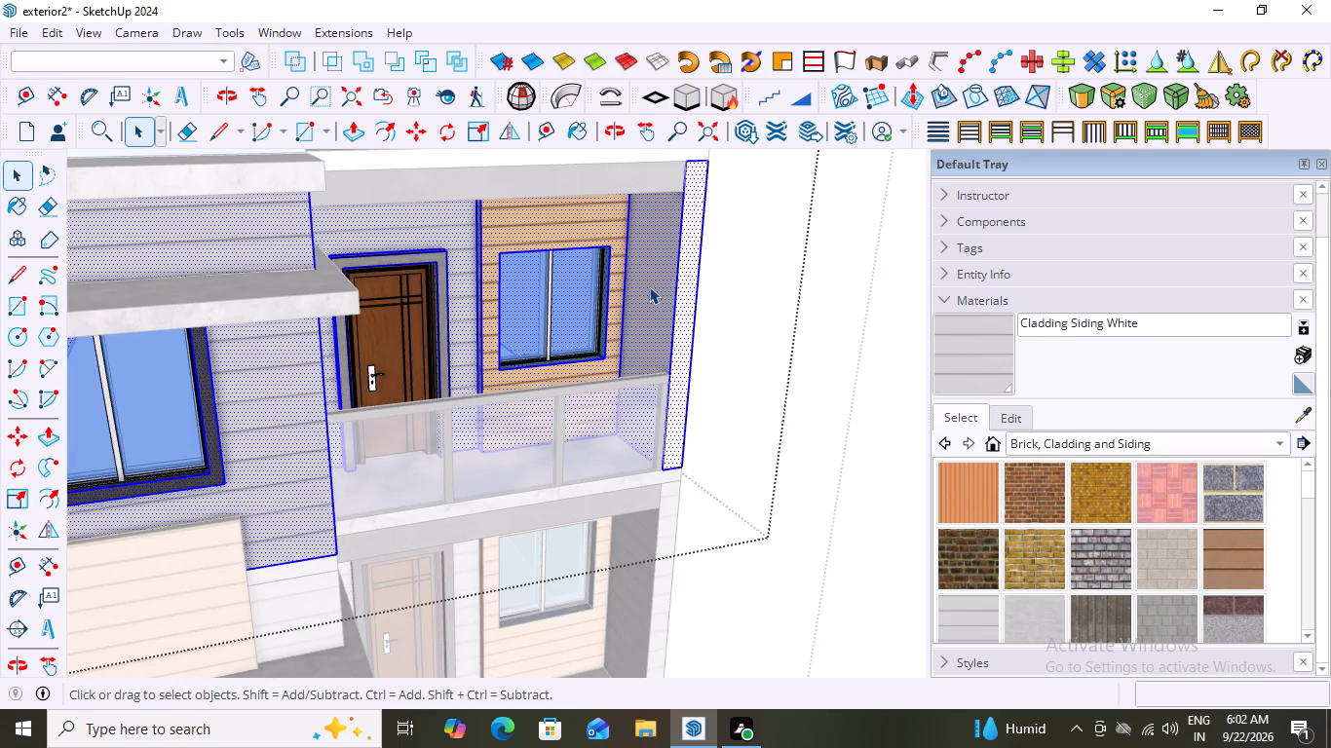
{"action": "left_click", "coordinate": [791, 301]}
{"action": "triple_click", "coordinate": [654, 294]}
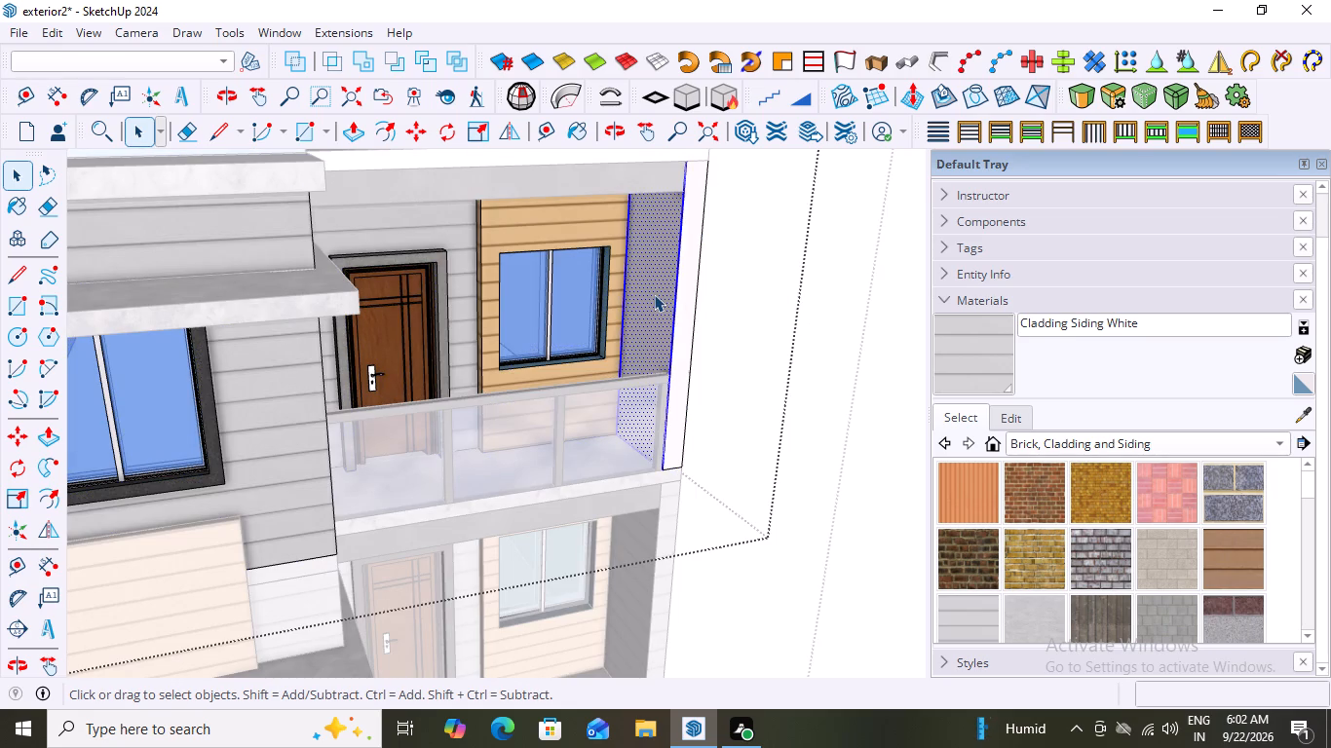
{"action": "double_click", "coordinate": [654, 294]}
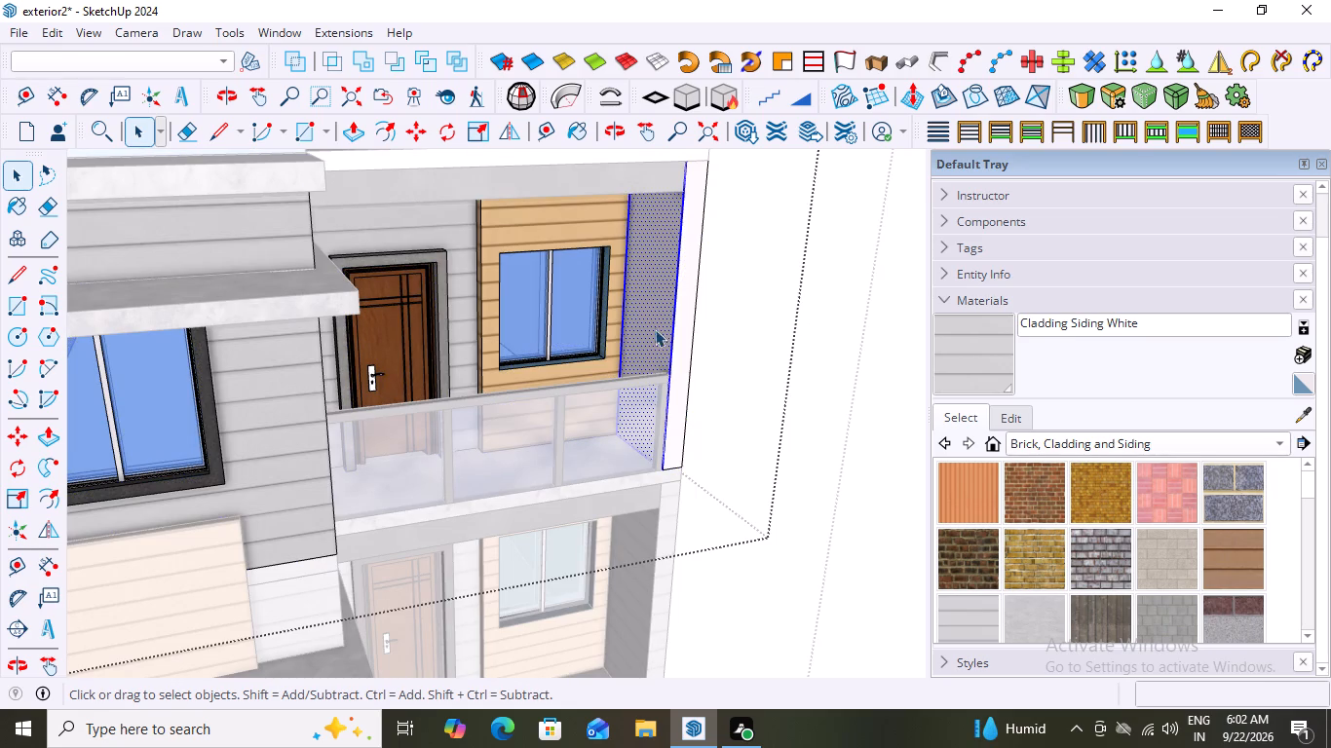
{"action": "middle_click_drag", "start_coordinate": [655, 333], "coordinate": [637, 381]}
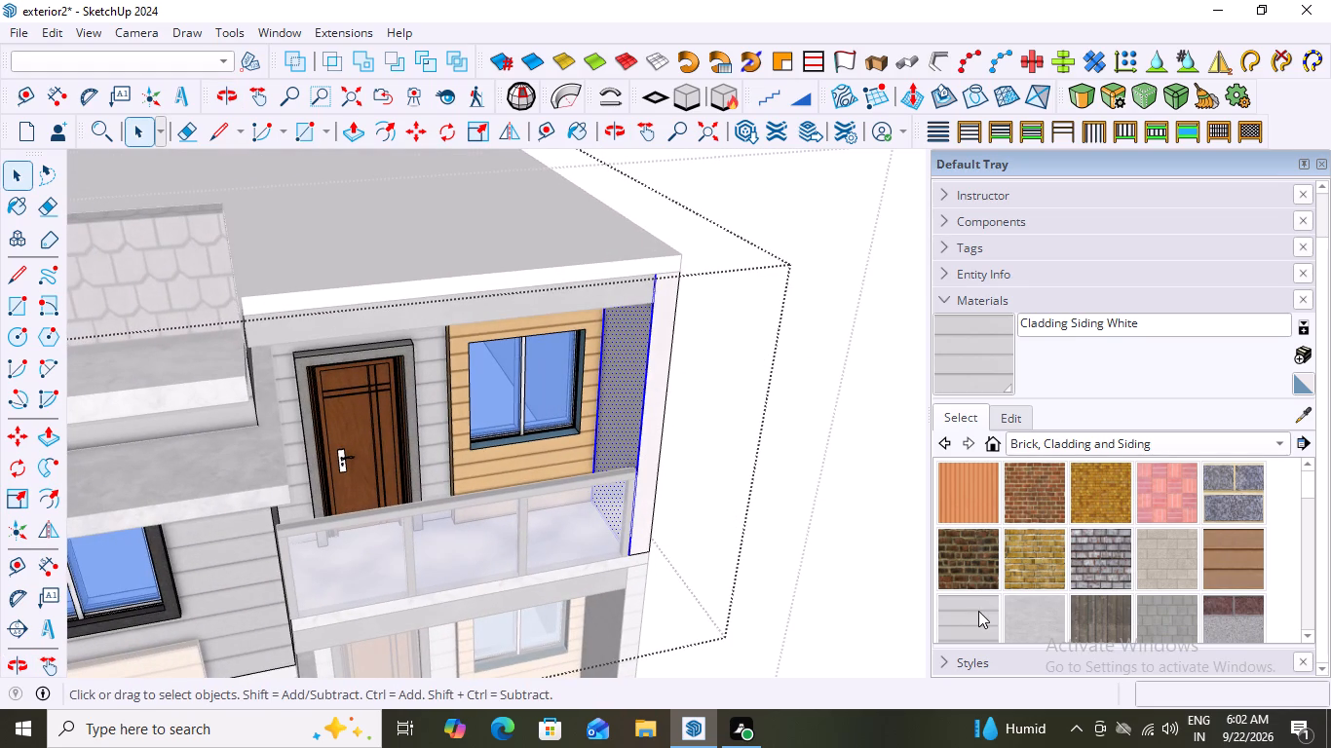
{"action": "left_click", "coordinate": [978, 611]}
{"action": "left_click", "coordinate": [630, 397]}
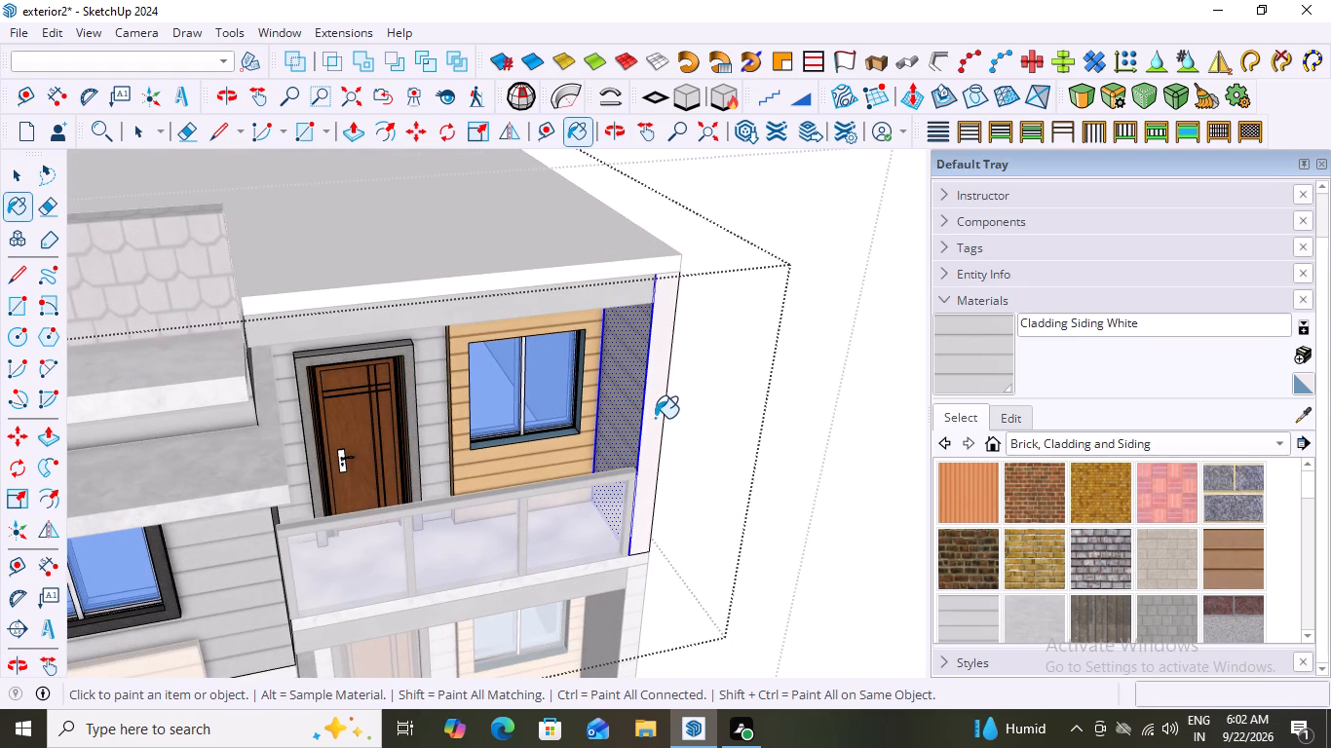
{"action": "left_click", "coordinate": [655, 418]}
{"action": "middle_click_drag", "start_coordinate": [708, 432], "coordinate": [489, 400]}
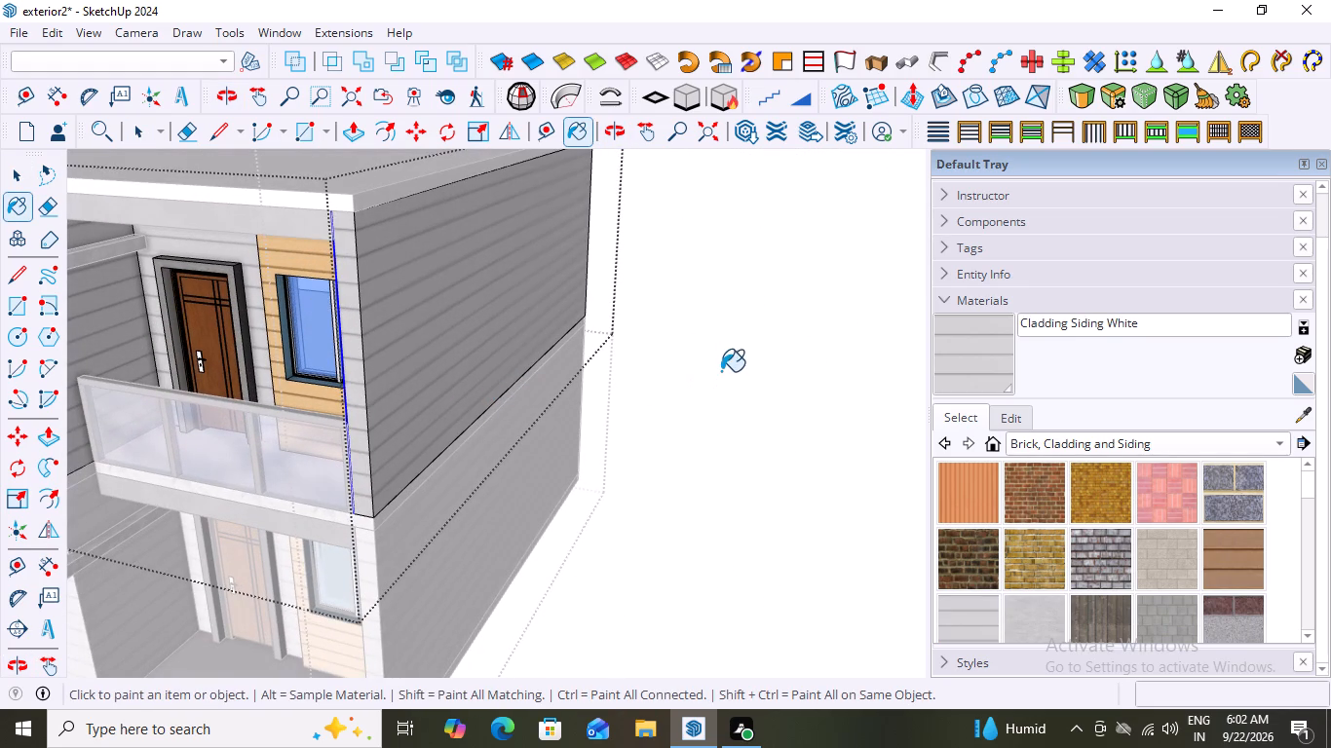
{"action": "key", "text": "space"}
{"action": "left_click", "coordinate": [704, 345]}
Examine the house from both sides, the front and above, including the unpainted roof slab and its front edge above the balcony.
{"action": "scroll", "coordinate": [680, 381], "scroll_direction": "down", "scroll_amount": 6}
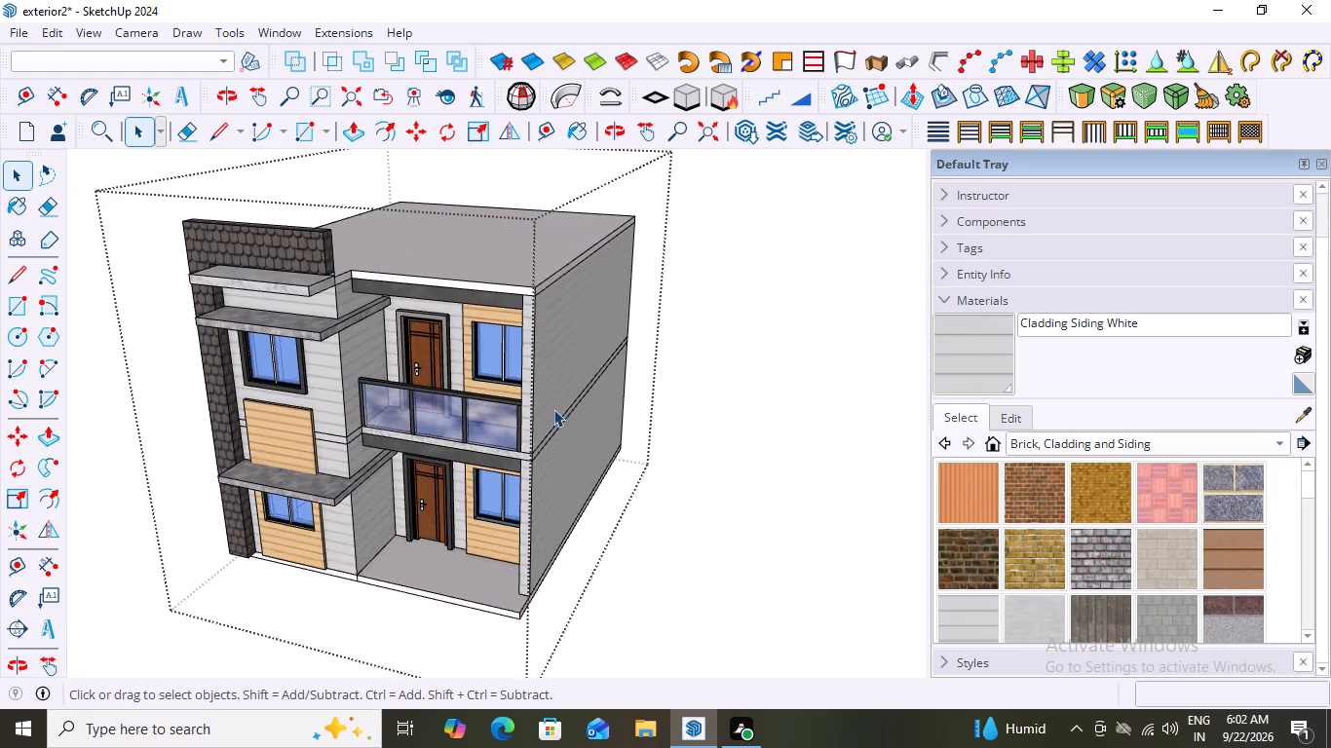
{"action": "scroll", "coordinate": [553, 409], "scroll_direction": "down", "scroll_amount": 2}
{"action": "middle_click_drag", "start_coordinate": [458, 418], "coordinate": [692, 374]}
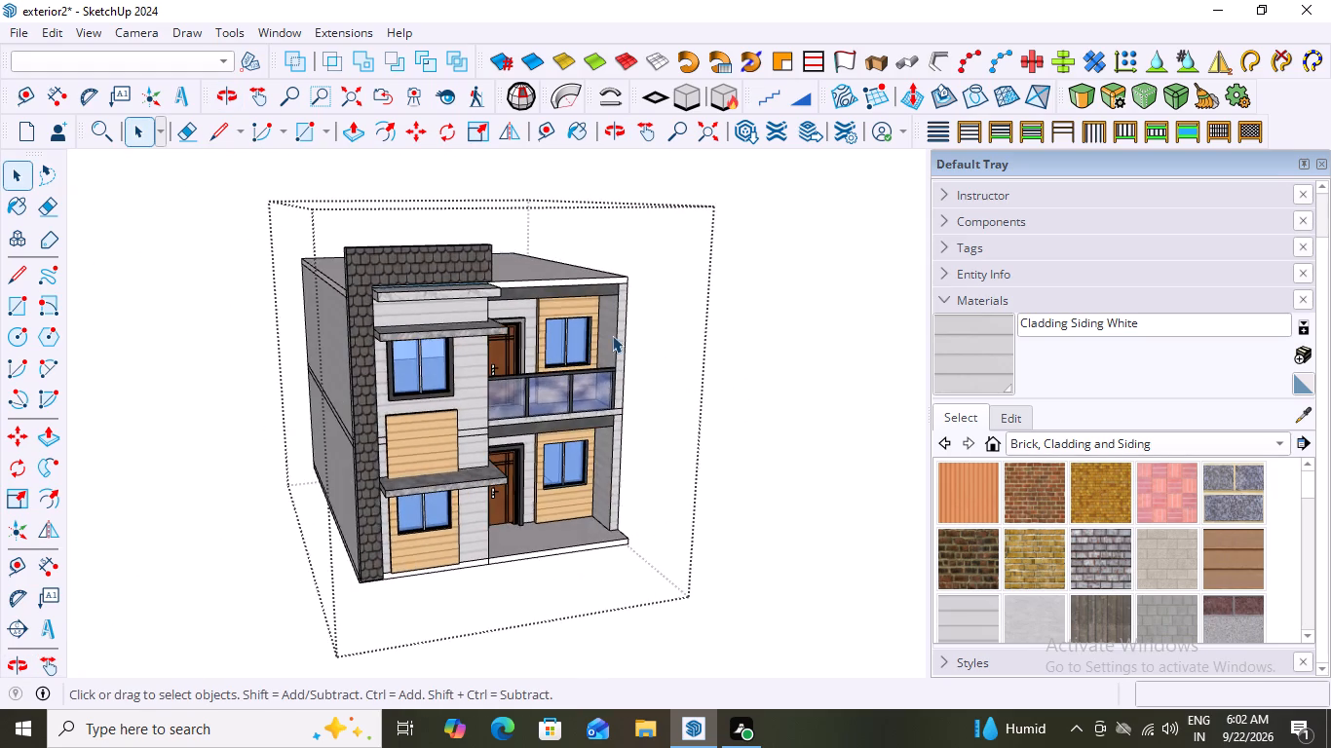
{"action": "scroll", "coordinate": [612, 335], "scroll_direction": "up", "scroll_amount": 6}
{"action": "scroll", "coordinate": [603, 336], "scroll_direction": "down", "scroll_amount": 7}
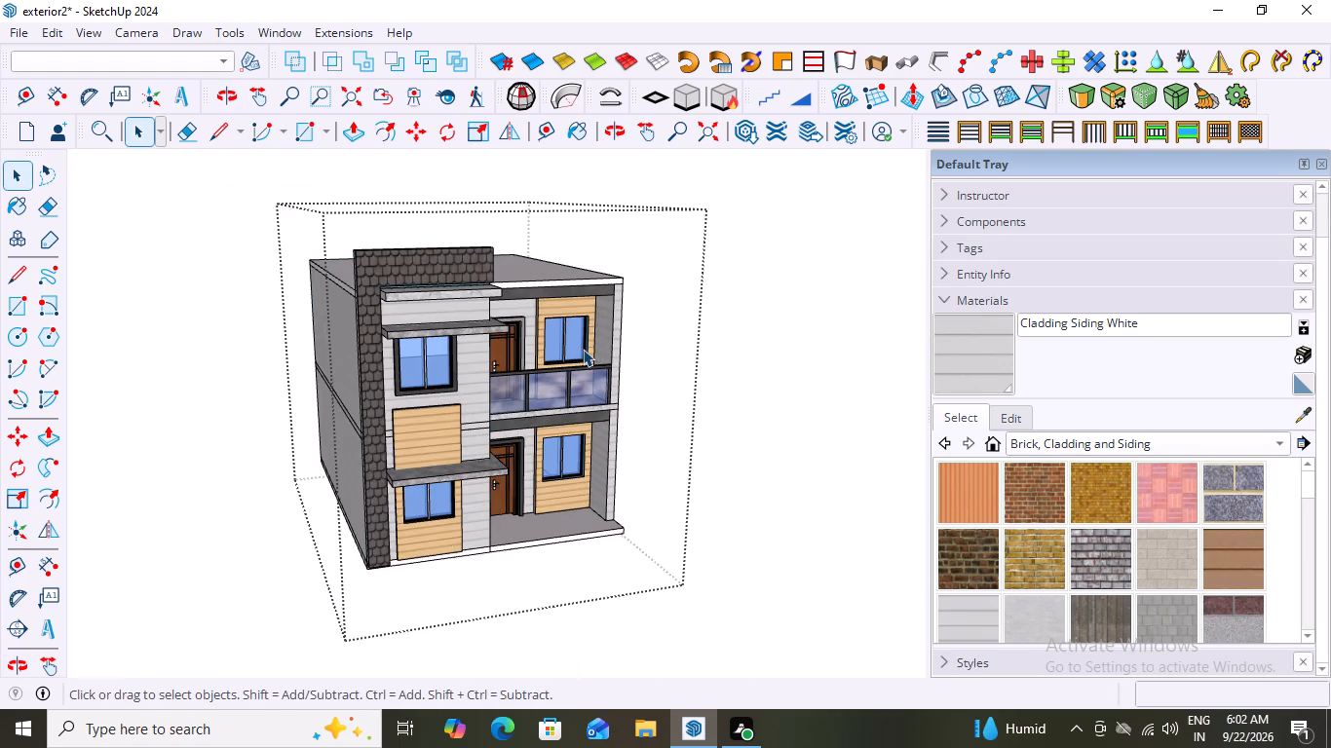
{"action": "middle_click_drag", "start_coordinate": [571, 350], "coordinate": [274, 324]}
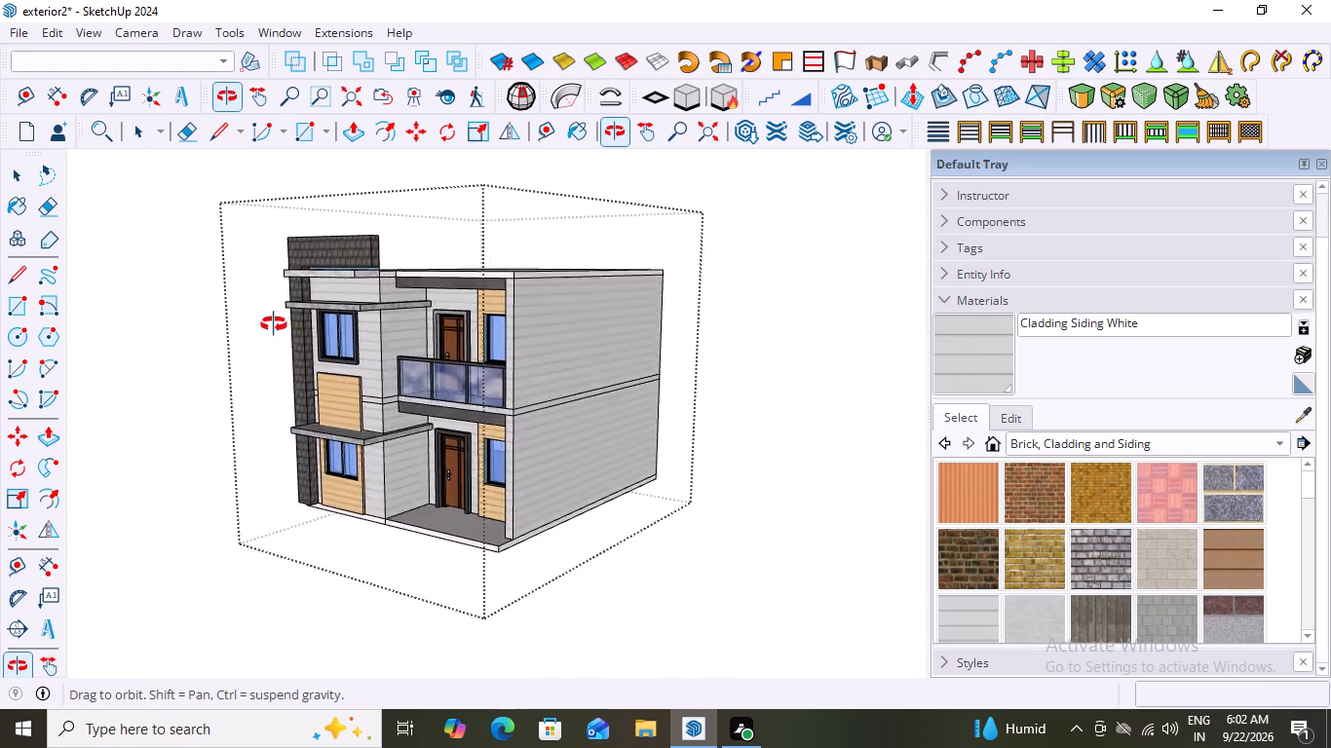
{"action": "middle_click_drag", "start_coordinate": [274, 324], "coordinate": [528, 332]}
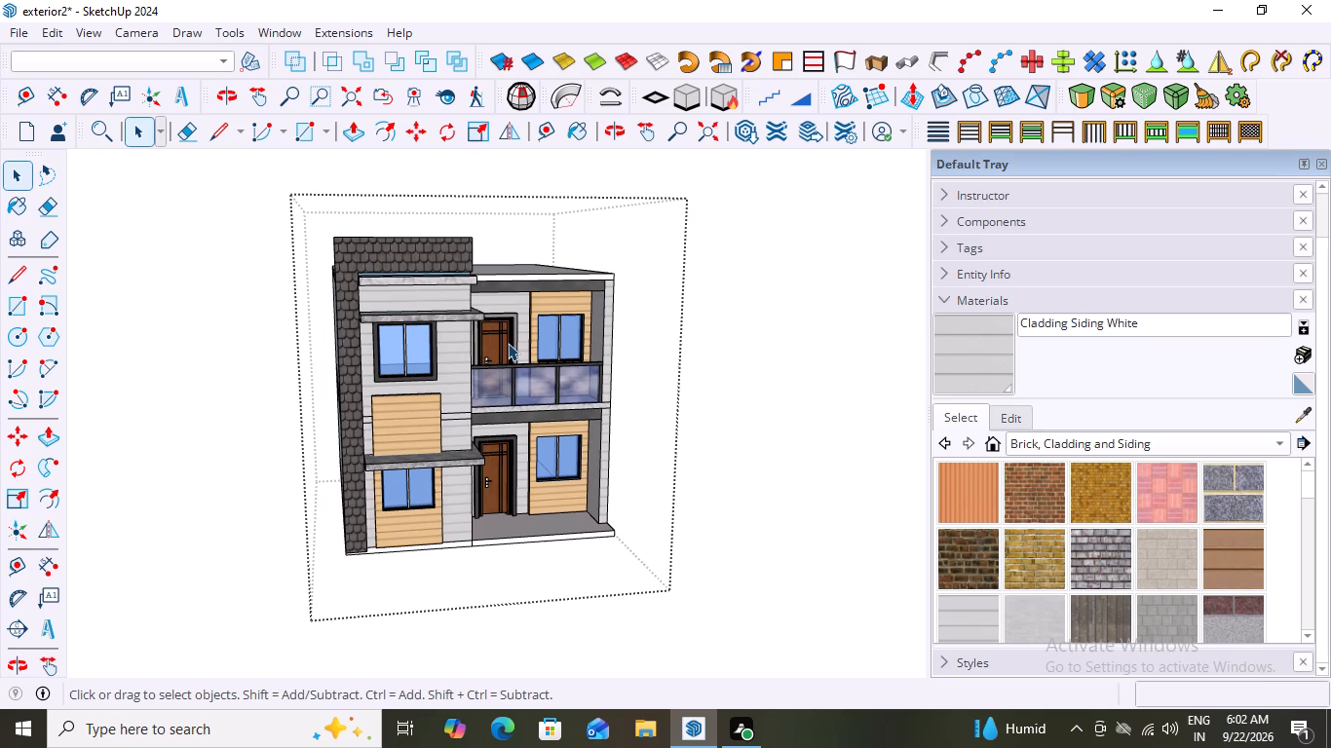
{"action": "middle_click_drag", "start_coordinate": [573, 318], "coordinate": [519, 258]}
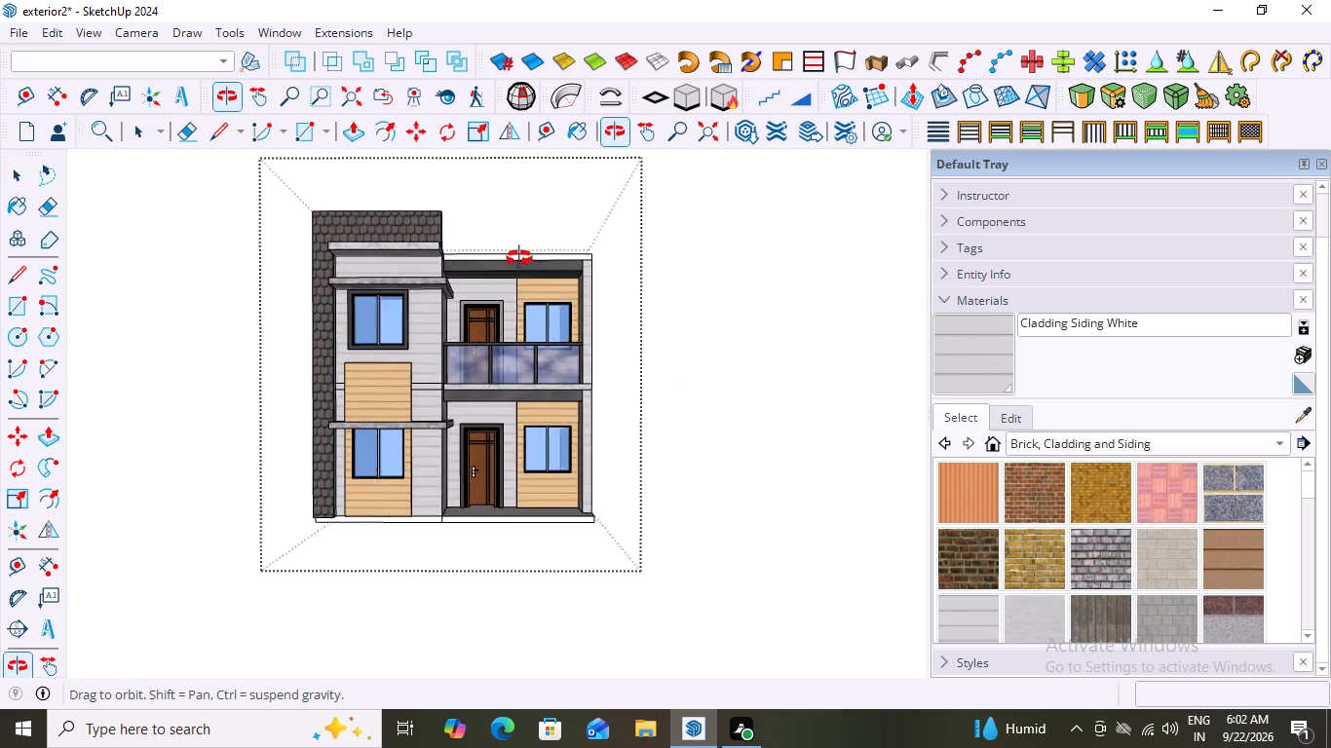
{"action": "middle_click_drag", "start_coordinate": [519, 258], "coordinate": [521, 261]}
{"action": "scroll", "coordinate": [488, 268], "scroll_direction": "up", "scroll_amount": 6}
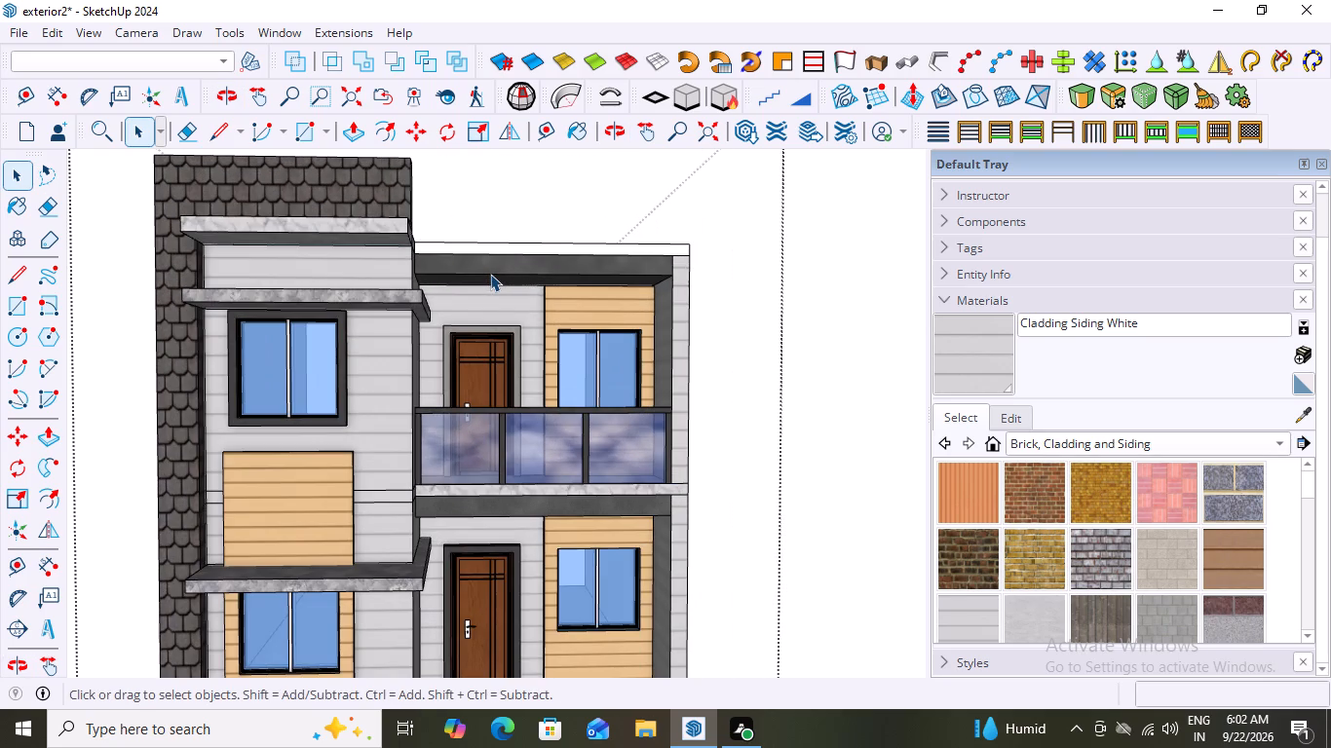
{"action": "scroll", "coordinate": [490, 274], "scroll_direction": "down", "scroll_amount": 6}
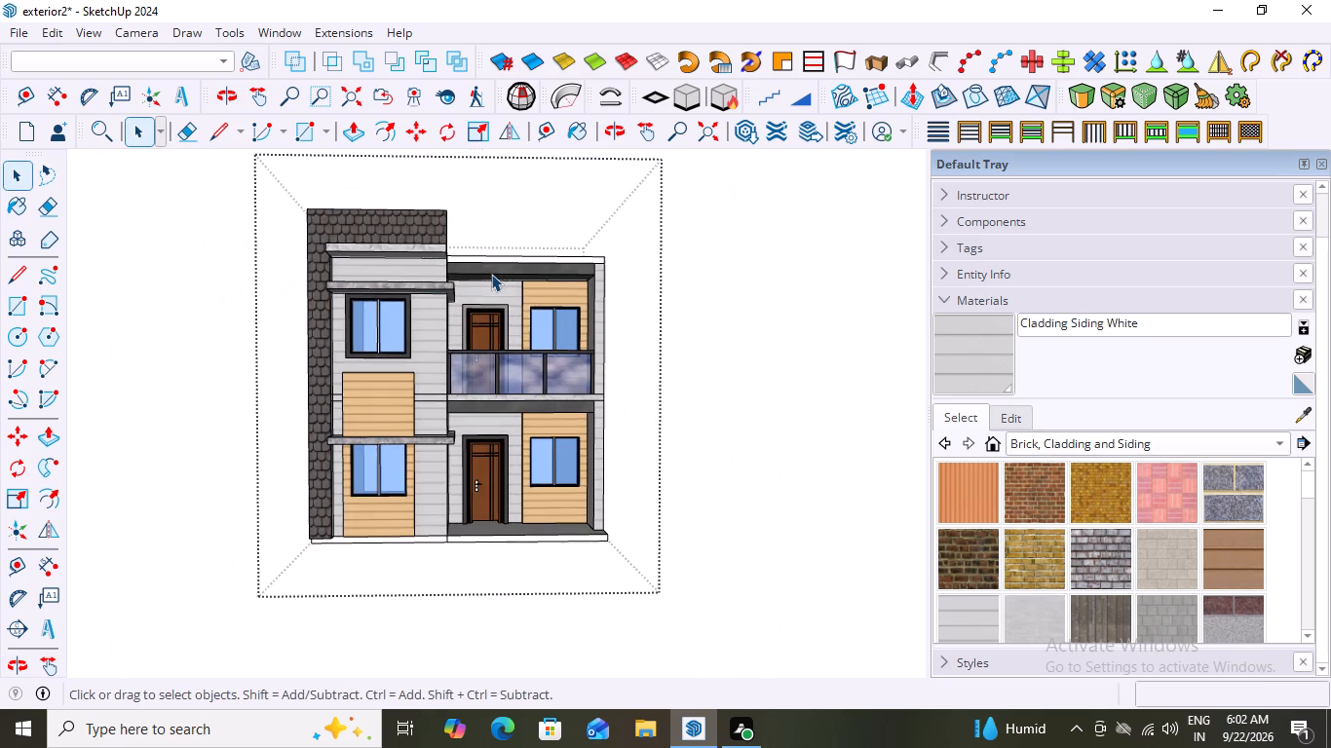
{"action": "middle_click_drag", "start_coordinate": [506, 289], "coordinate": [500, 504]}
{"action": "scroll", "coordinate": [499, 329], "scroll_direction": "up", "scroll_amount": 3}
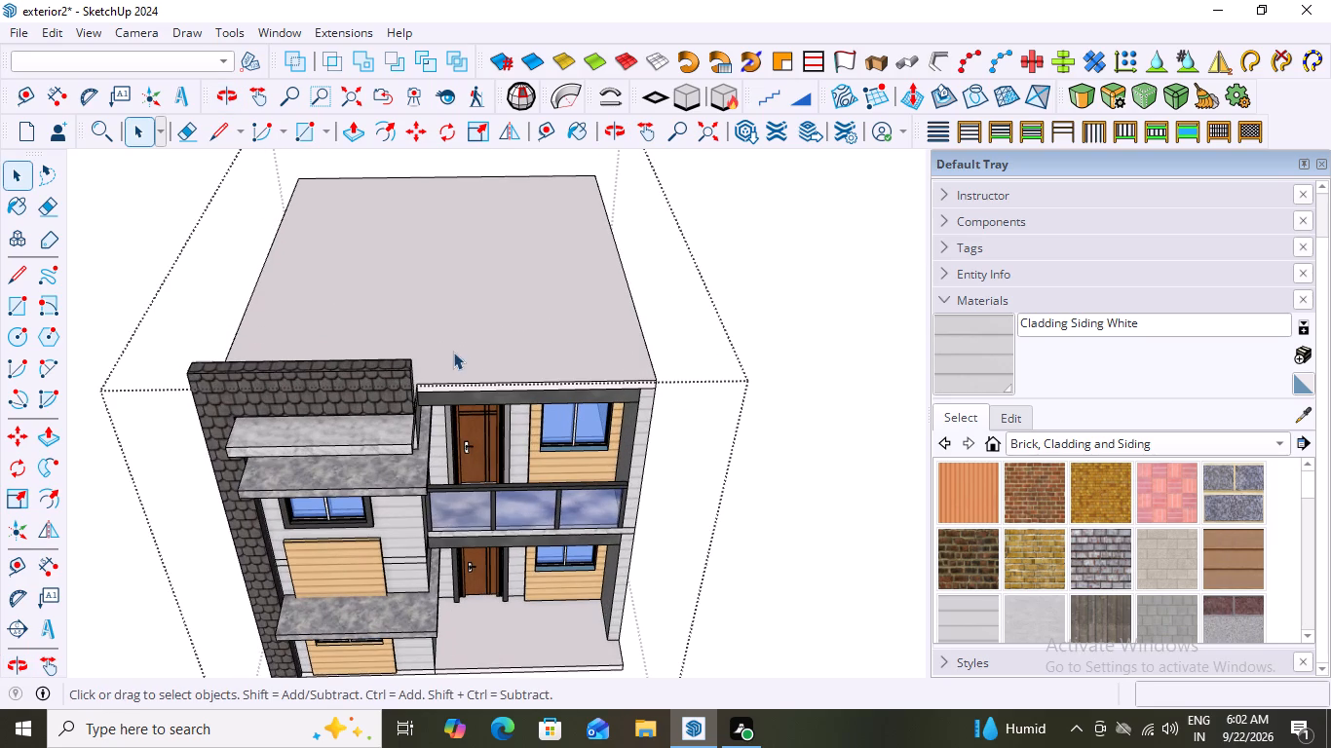
{"action": "middle_click_drag", "start_coordinate": [451, 373], "coordinate": [449, 423]}
{"action": "scroll", "coordinate": [440, 430], "scroll_direction": "up", "scroll_amount": 5}
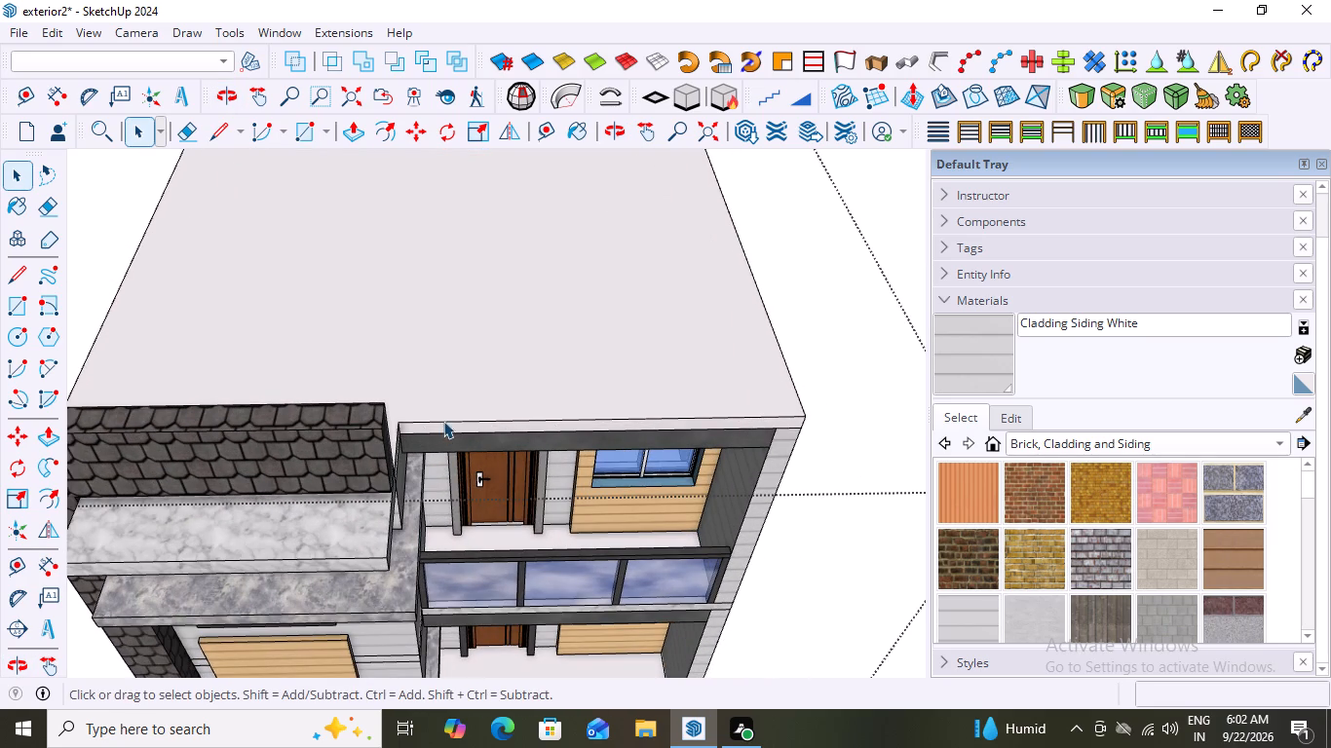
Examine the painted house from above, from the side and from the front.
{"action": "scroll", "coordinate": [443, 421], "scroll_direction": "down", "scroll_amount": 12}
{"action": "middle_click_drag", "start_coordinate": [511, 352], "coordinate": [521, 366]}
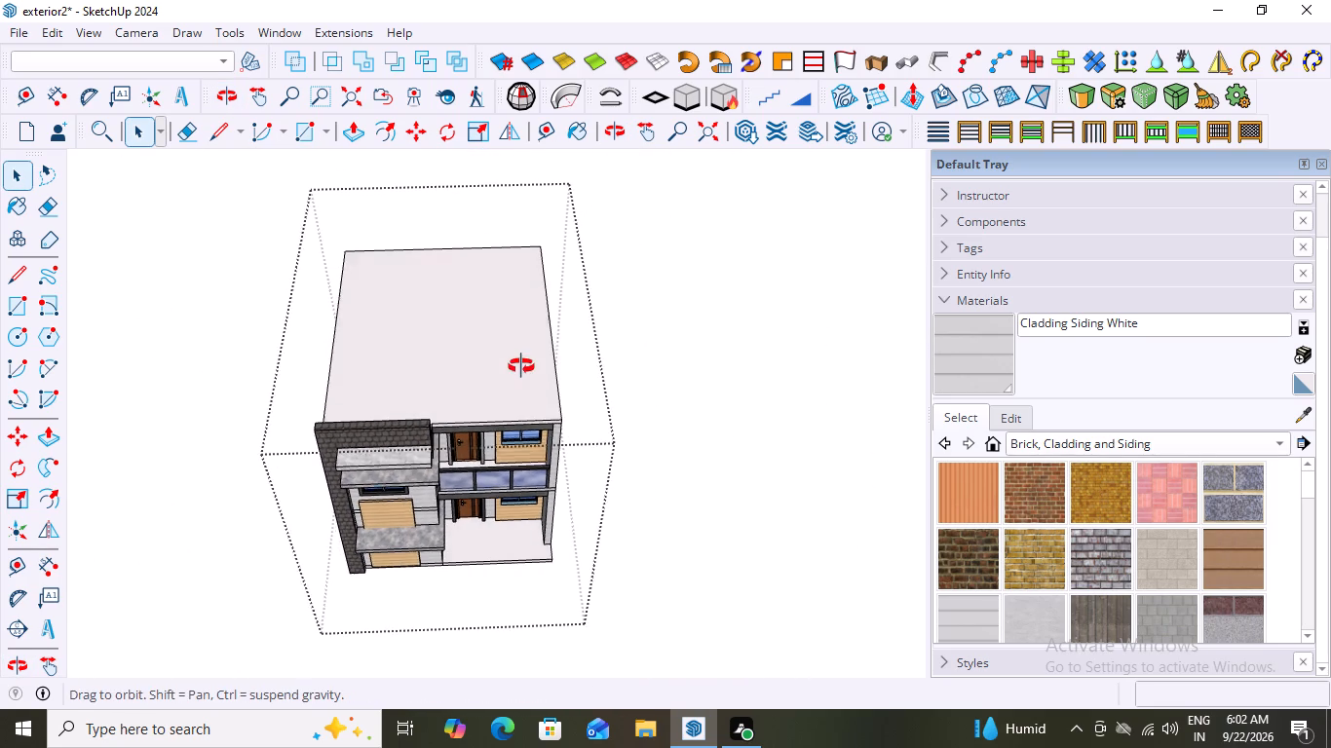
{"action": "middle_click_drag", "start_coordinate": [521, 366], "coordinate": [746, 186]}
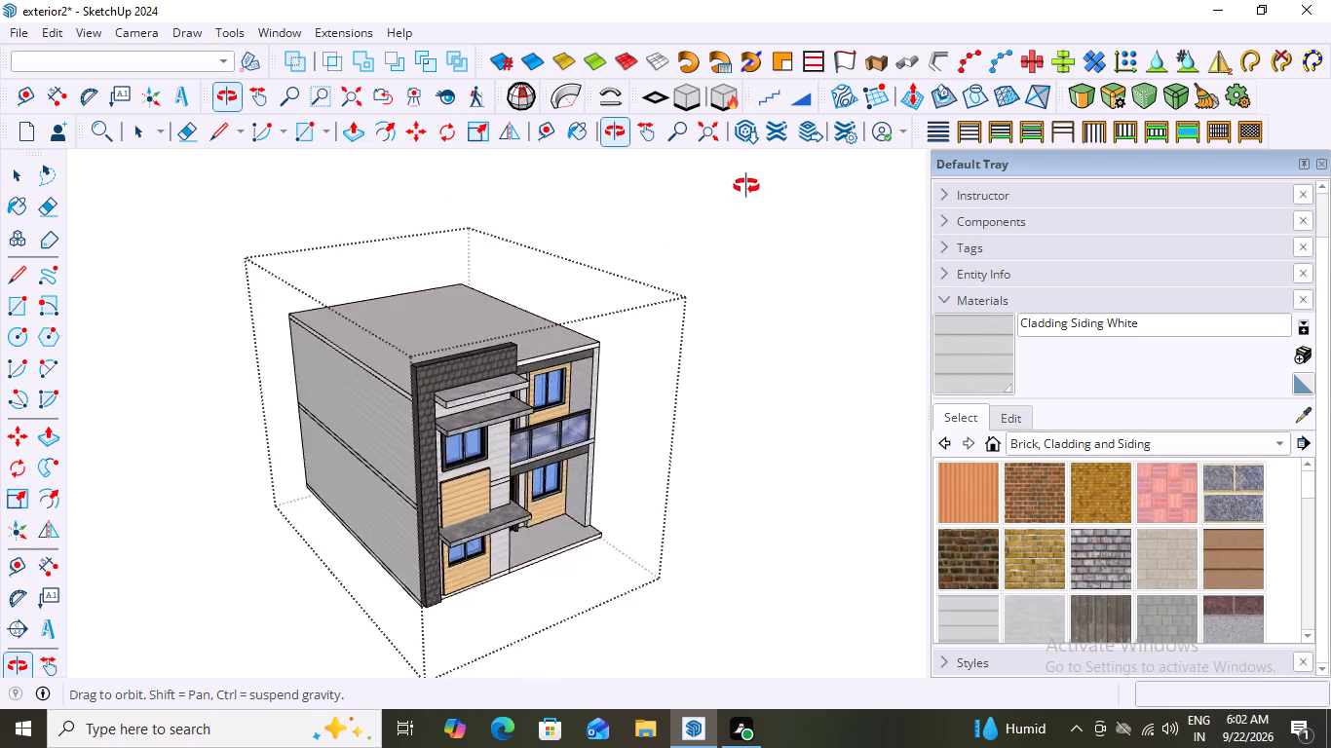
{"action": "middle_click_drag", "start_coordinate": [746, 186], "coordinate": [754, 180]}
{"action": "middle_click_drag", "start_coordinate": [696, 221], "coordinate": [584, 250]}
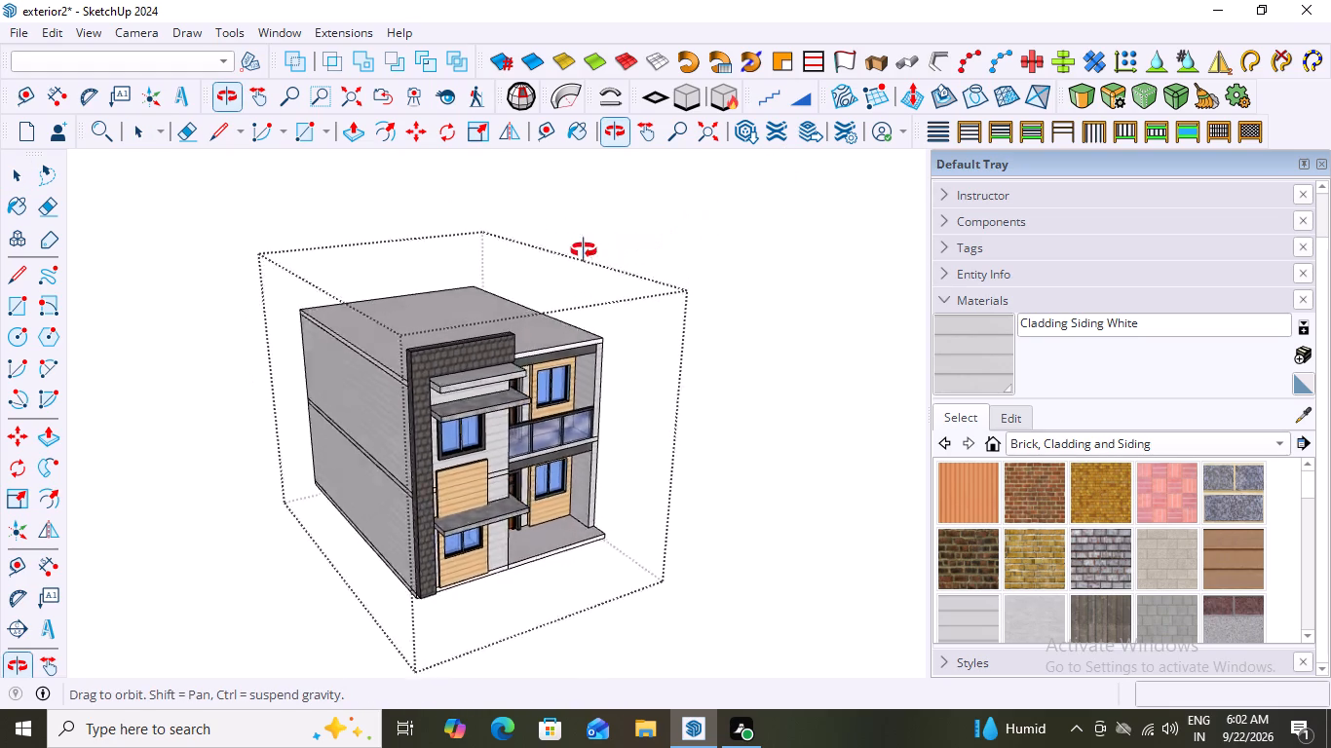
{"action": "middle_click_drag", "start_coordinate": [584, 250], "coordinate": [467, 229]}
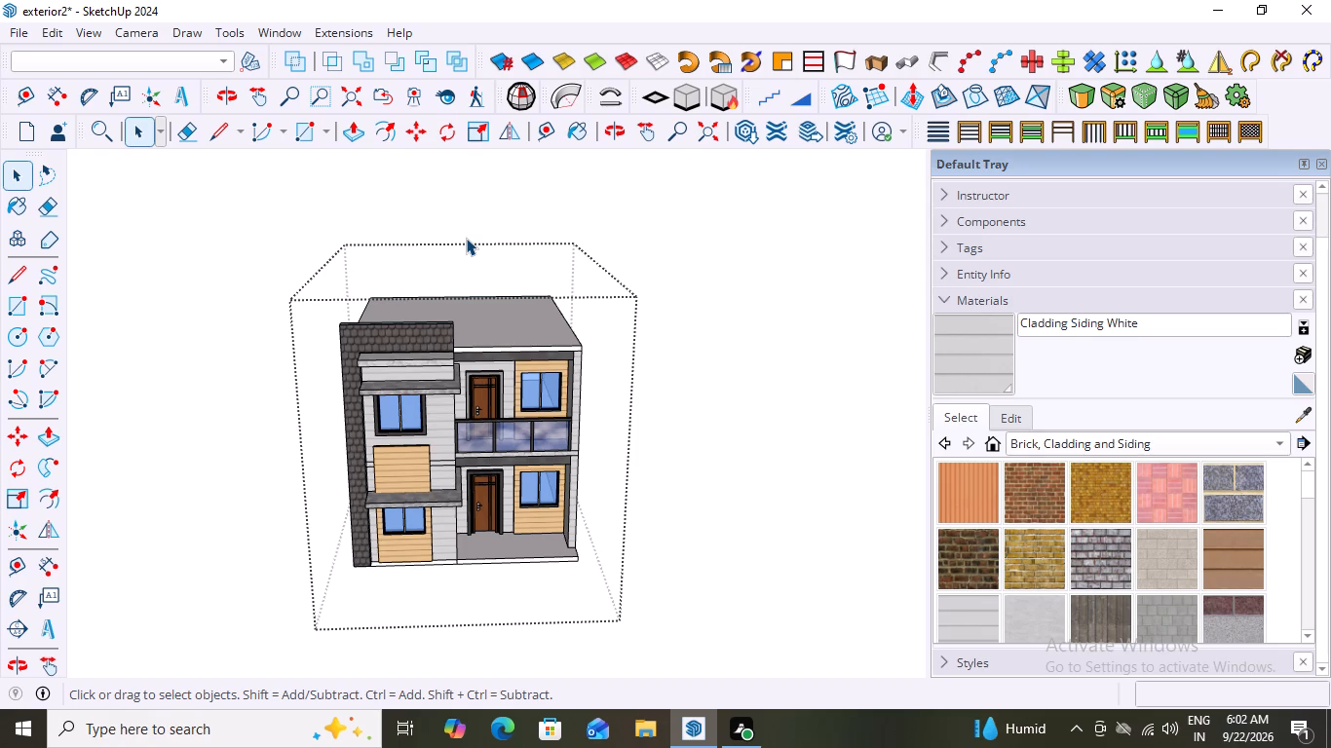
{"action": "key", "text": "space"}
{"action": "middle_click_drag", "start_coordinate": [506, 257], "coordinate": [487, 369]}
{"action": "scroll", "coordinate": [693, 319], "scroll_direction": "up", "scroll_amount": 1}
{"action": "middle_click_drag", "start_coordinate": [555, 372], "coordinate": [581, 226]}
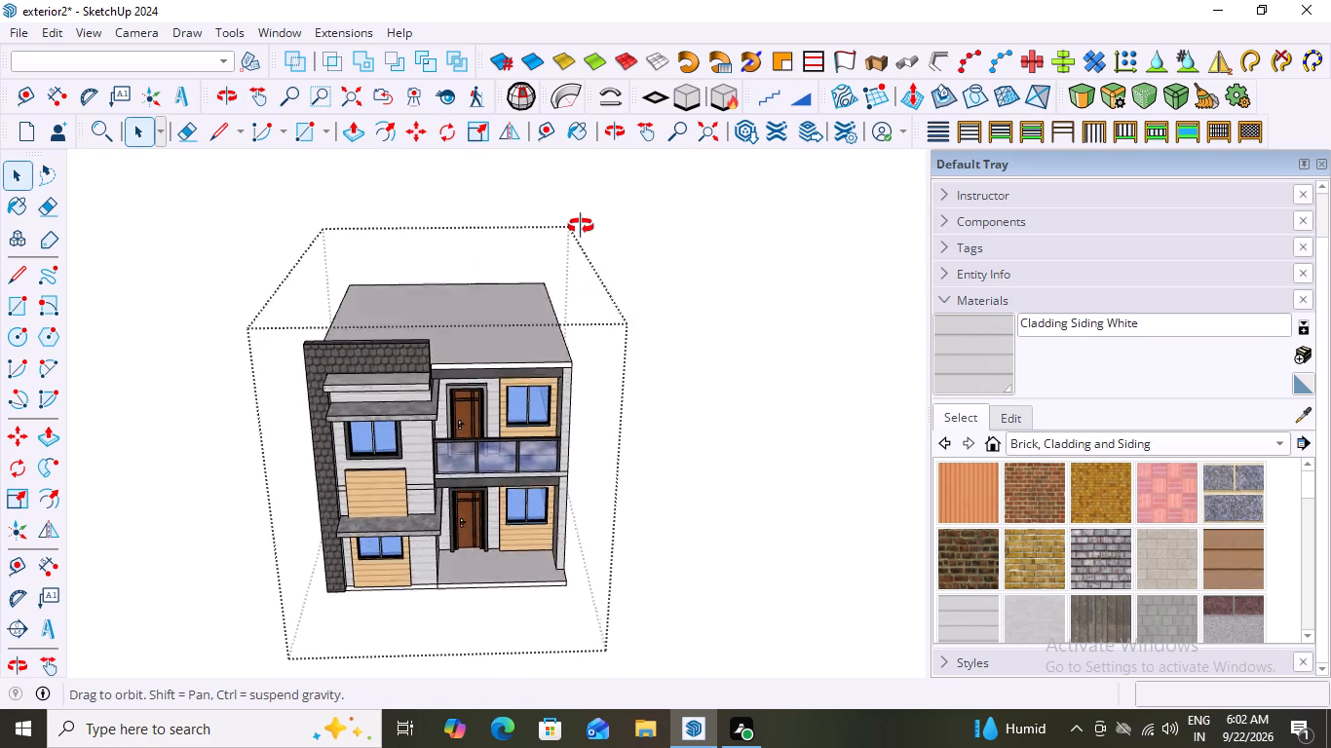
{"action": "middle_click_drag", "start_coordinate": [581, 226], "coordinate": [582, 221]}
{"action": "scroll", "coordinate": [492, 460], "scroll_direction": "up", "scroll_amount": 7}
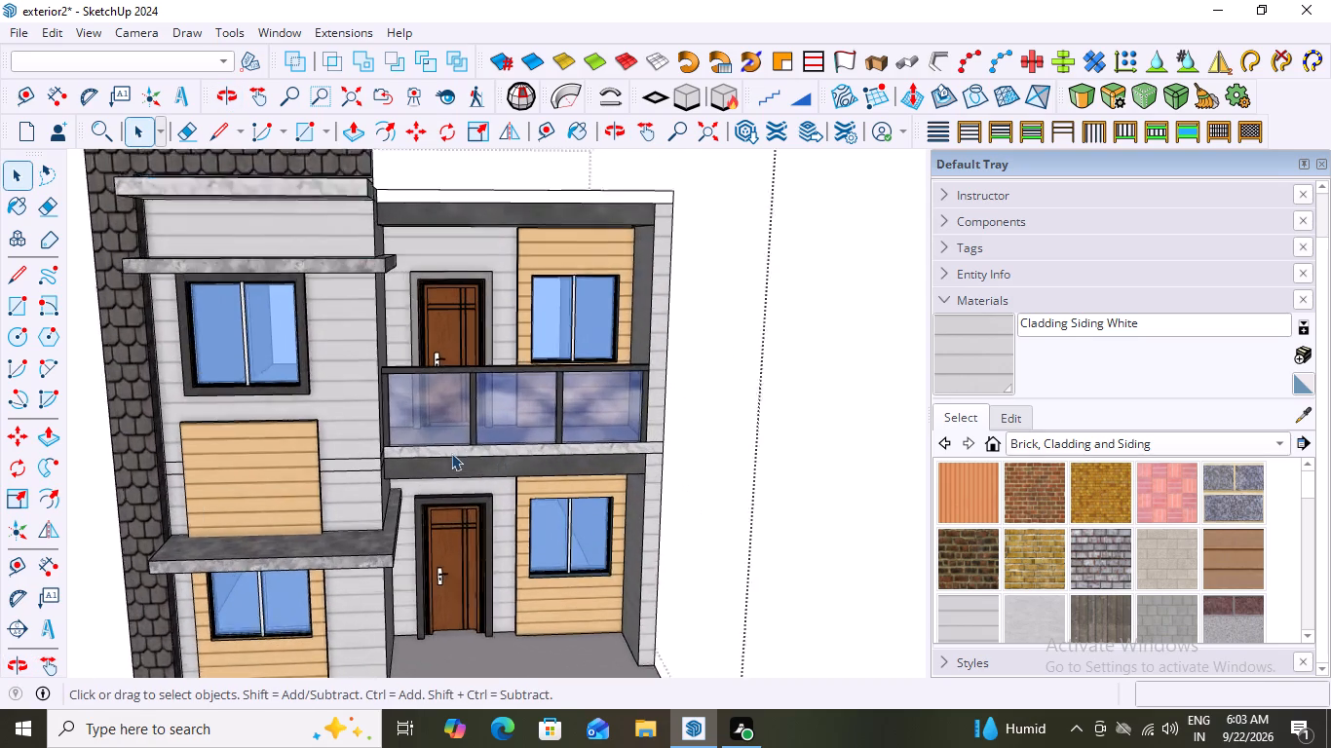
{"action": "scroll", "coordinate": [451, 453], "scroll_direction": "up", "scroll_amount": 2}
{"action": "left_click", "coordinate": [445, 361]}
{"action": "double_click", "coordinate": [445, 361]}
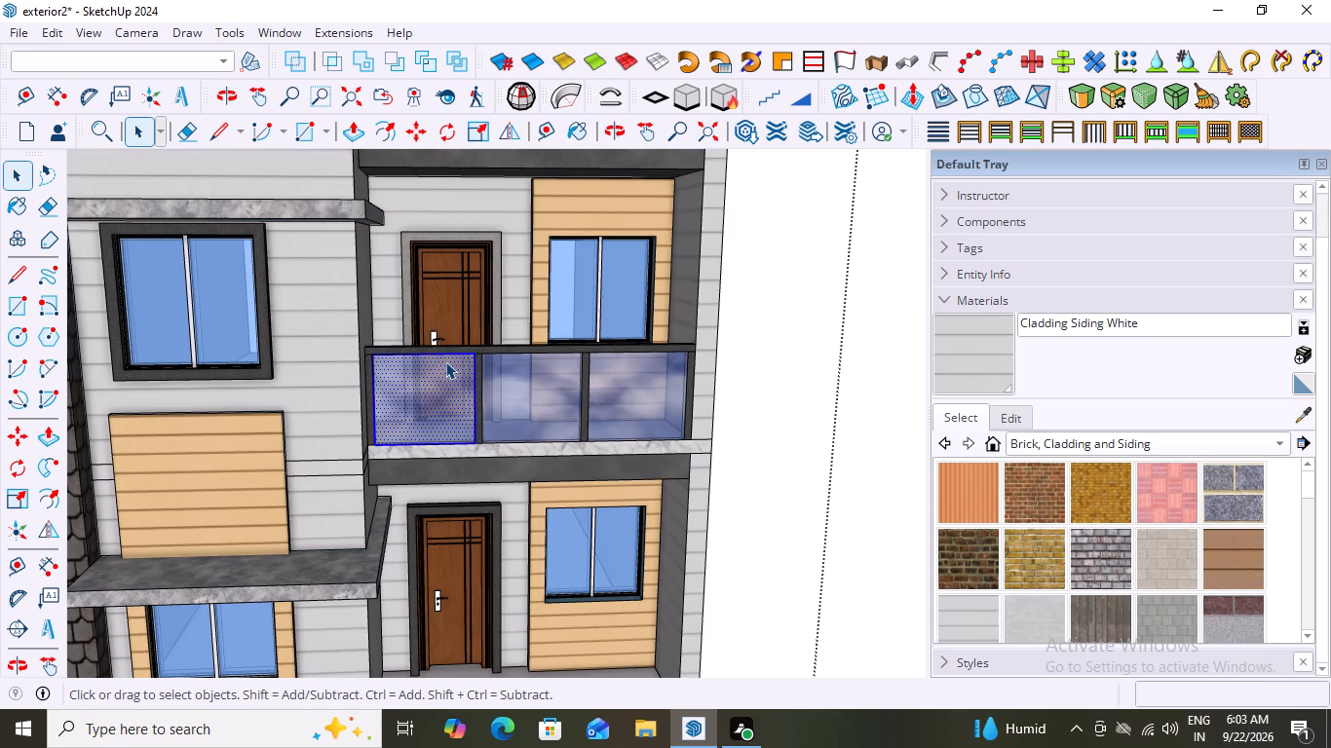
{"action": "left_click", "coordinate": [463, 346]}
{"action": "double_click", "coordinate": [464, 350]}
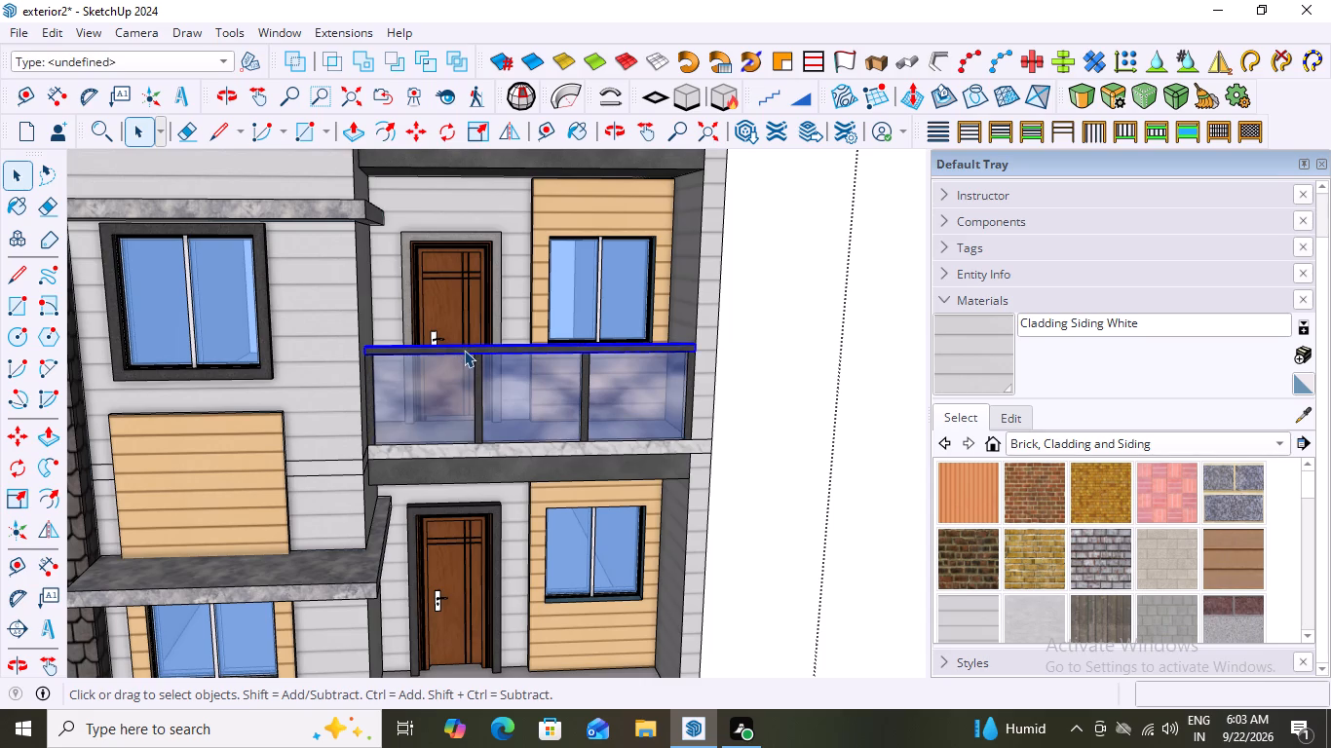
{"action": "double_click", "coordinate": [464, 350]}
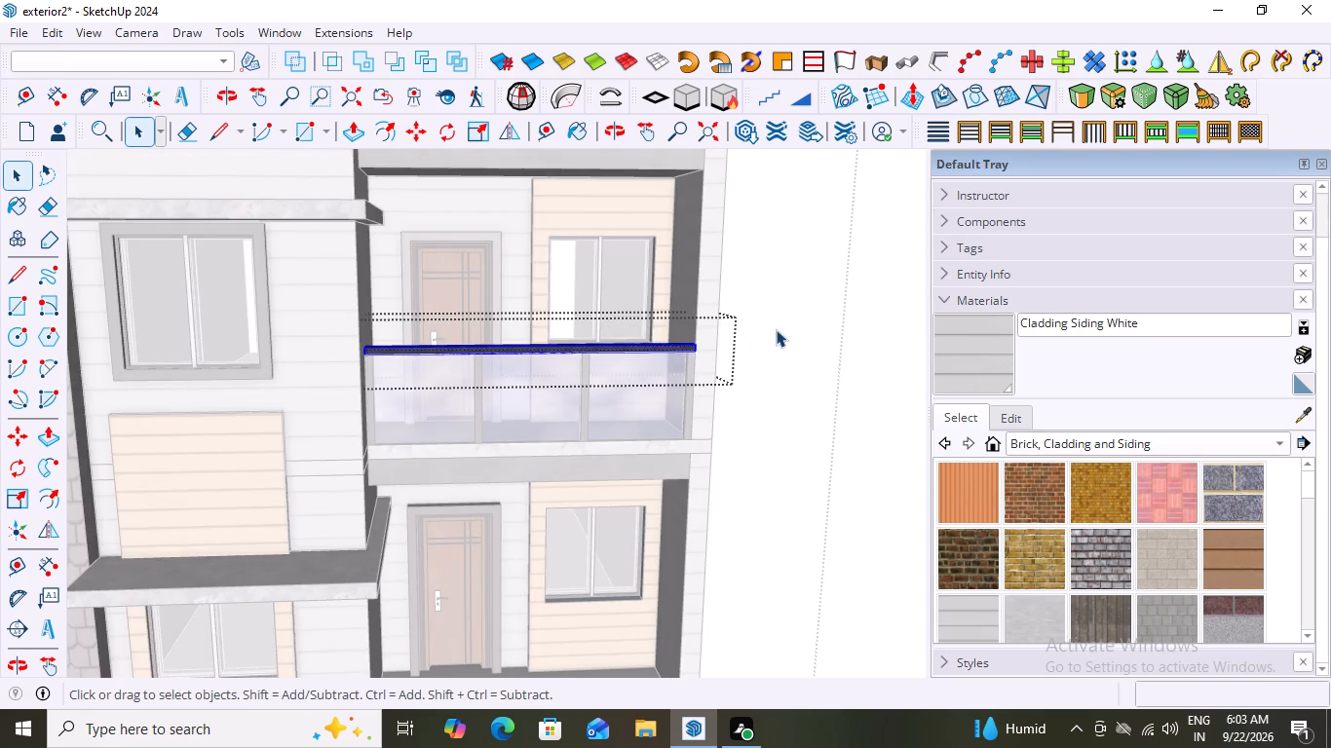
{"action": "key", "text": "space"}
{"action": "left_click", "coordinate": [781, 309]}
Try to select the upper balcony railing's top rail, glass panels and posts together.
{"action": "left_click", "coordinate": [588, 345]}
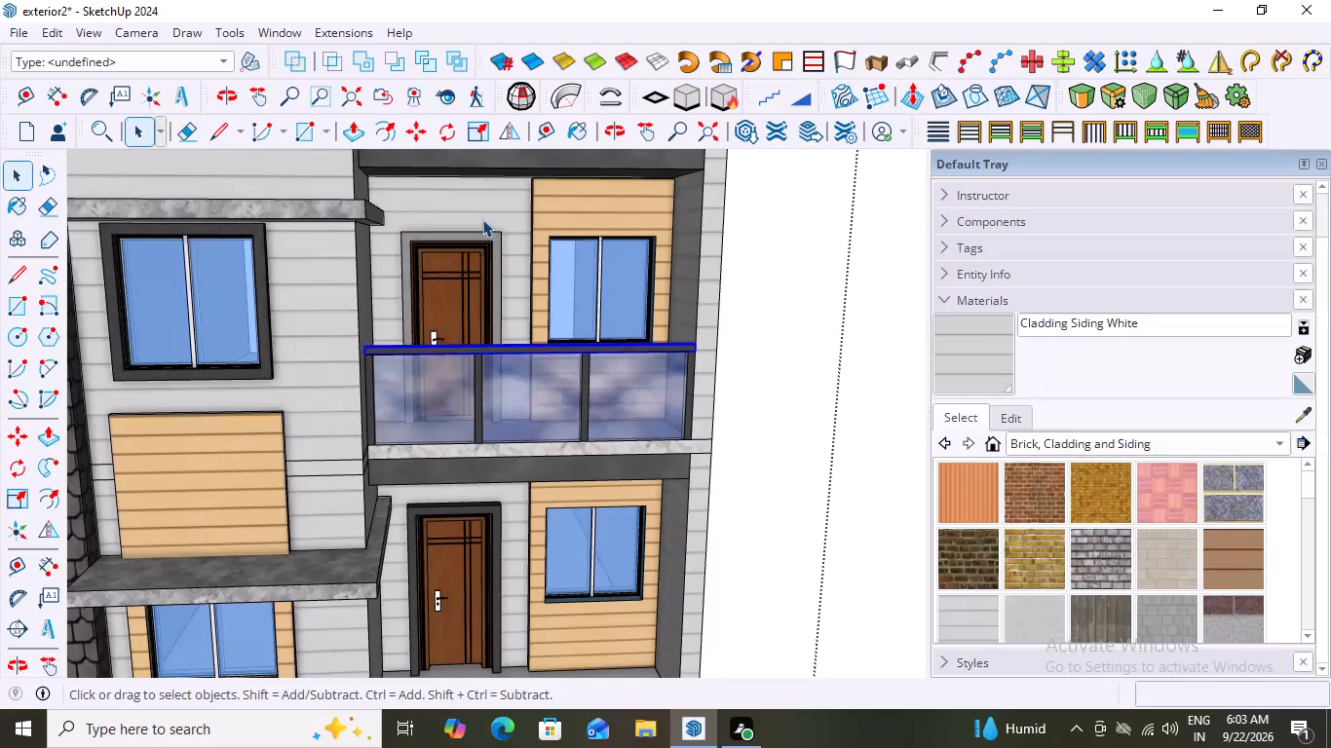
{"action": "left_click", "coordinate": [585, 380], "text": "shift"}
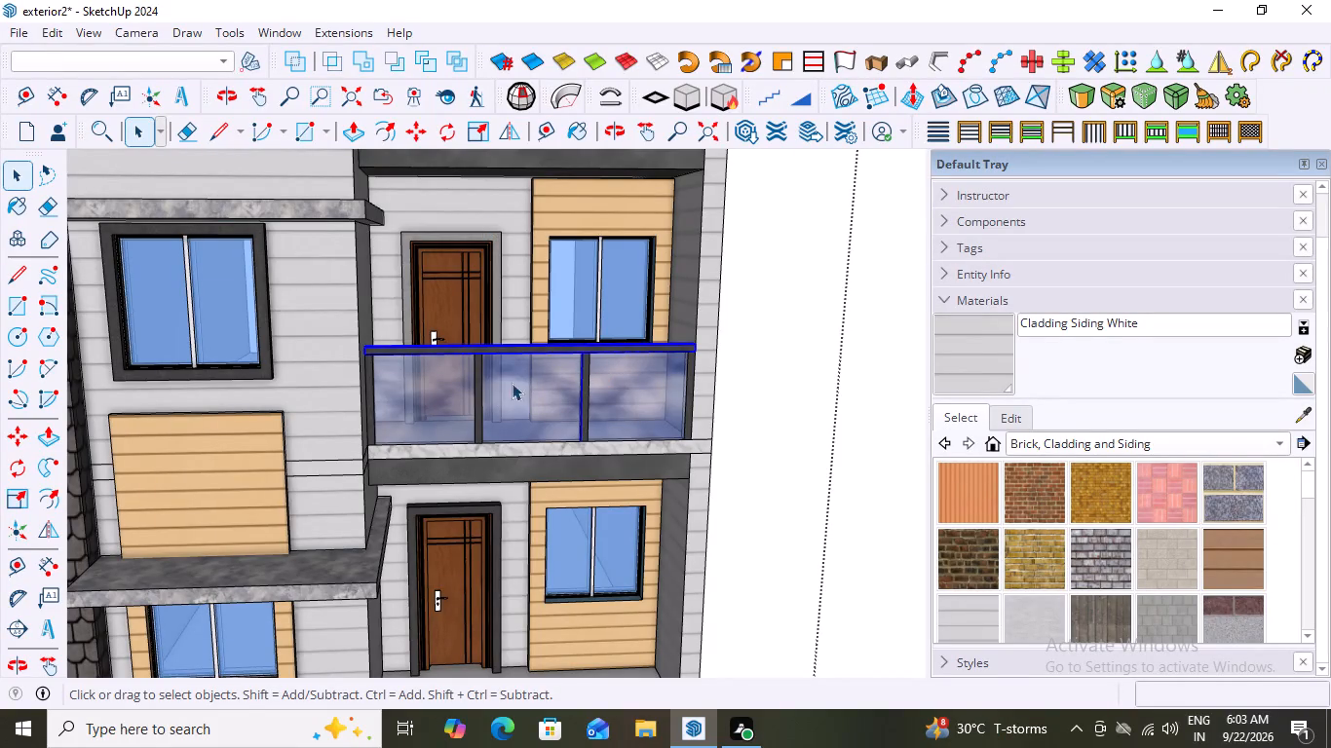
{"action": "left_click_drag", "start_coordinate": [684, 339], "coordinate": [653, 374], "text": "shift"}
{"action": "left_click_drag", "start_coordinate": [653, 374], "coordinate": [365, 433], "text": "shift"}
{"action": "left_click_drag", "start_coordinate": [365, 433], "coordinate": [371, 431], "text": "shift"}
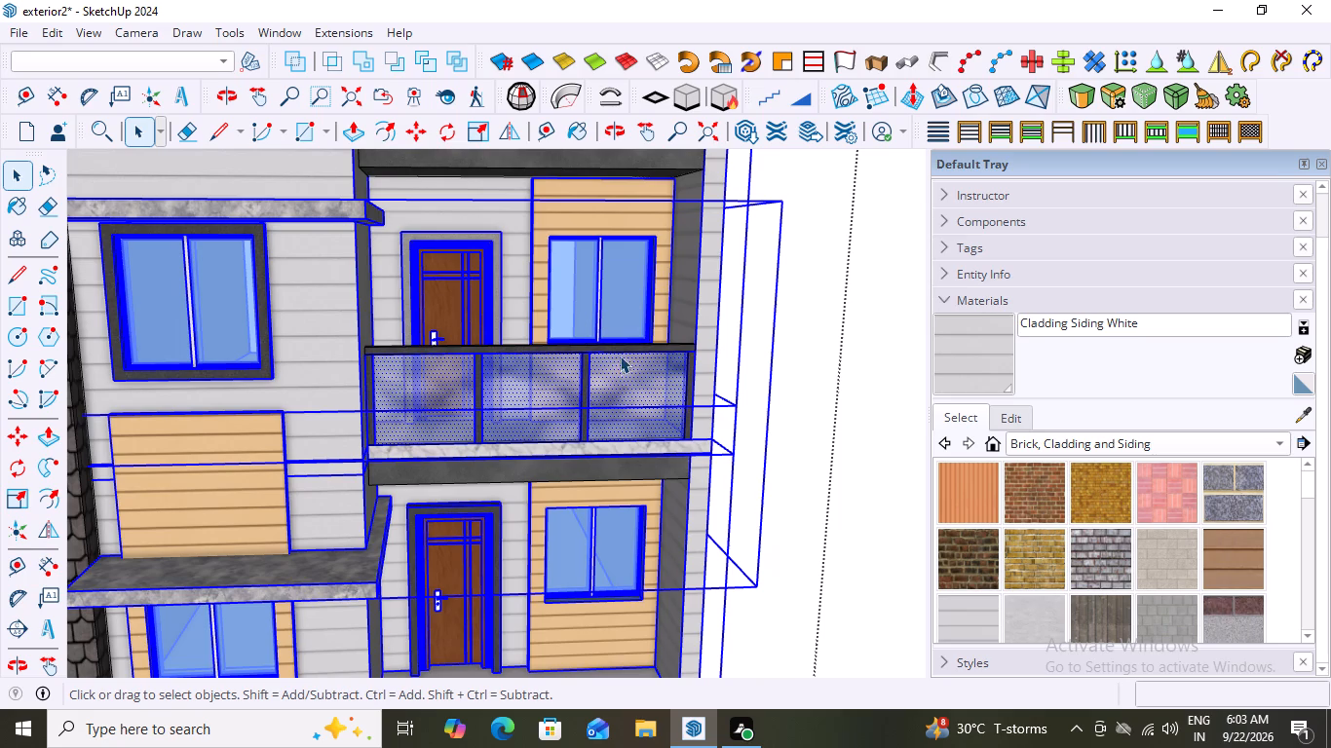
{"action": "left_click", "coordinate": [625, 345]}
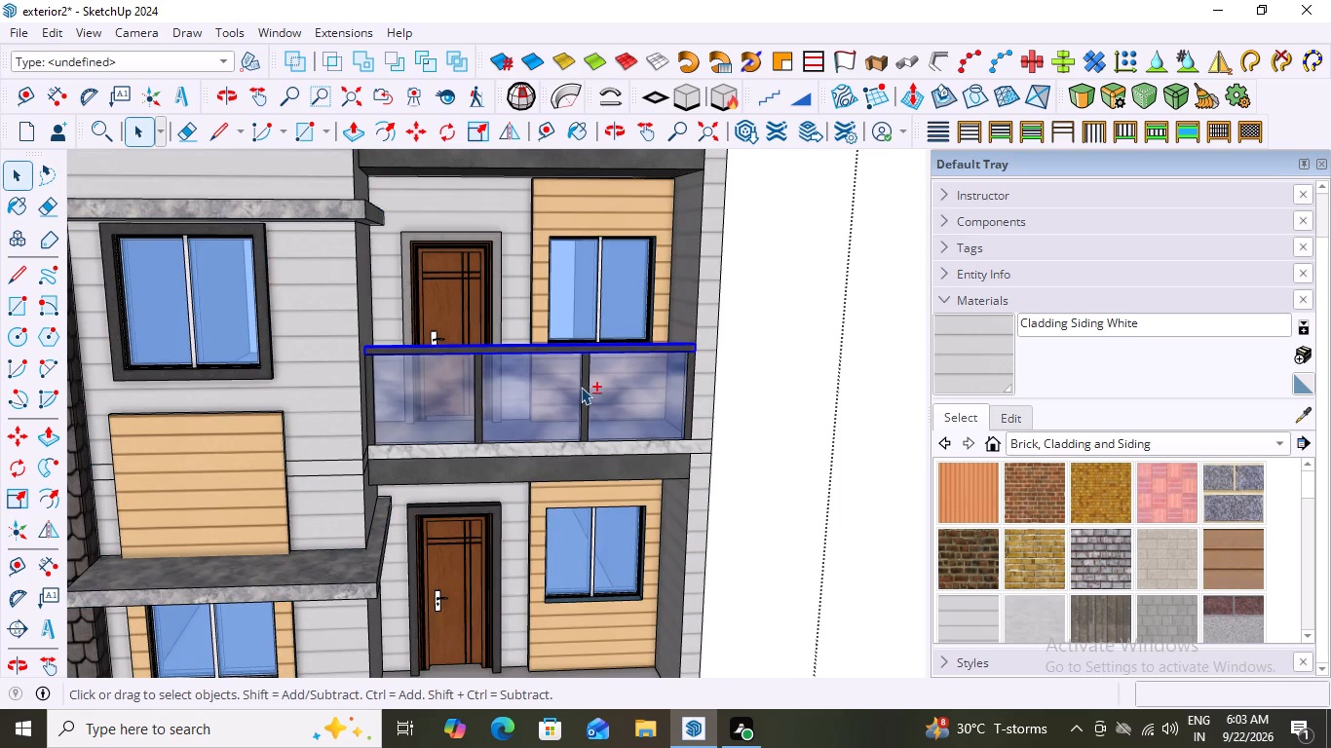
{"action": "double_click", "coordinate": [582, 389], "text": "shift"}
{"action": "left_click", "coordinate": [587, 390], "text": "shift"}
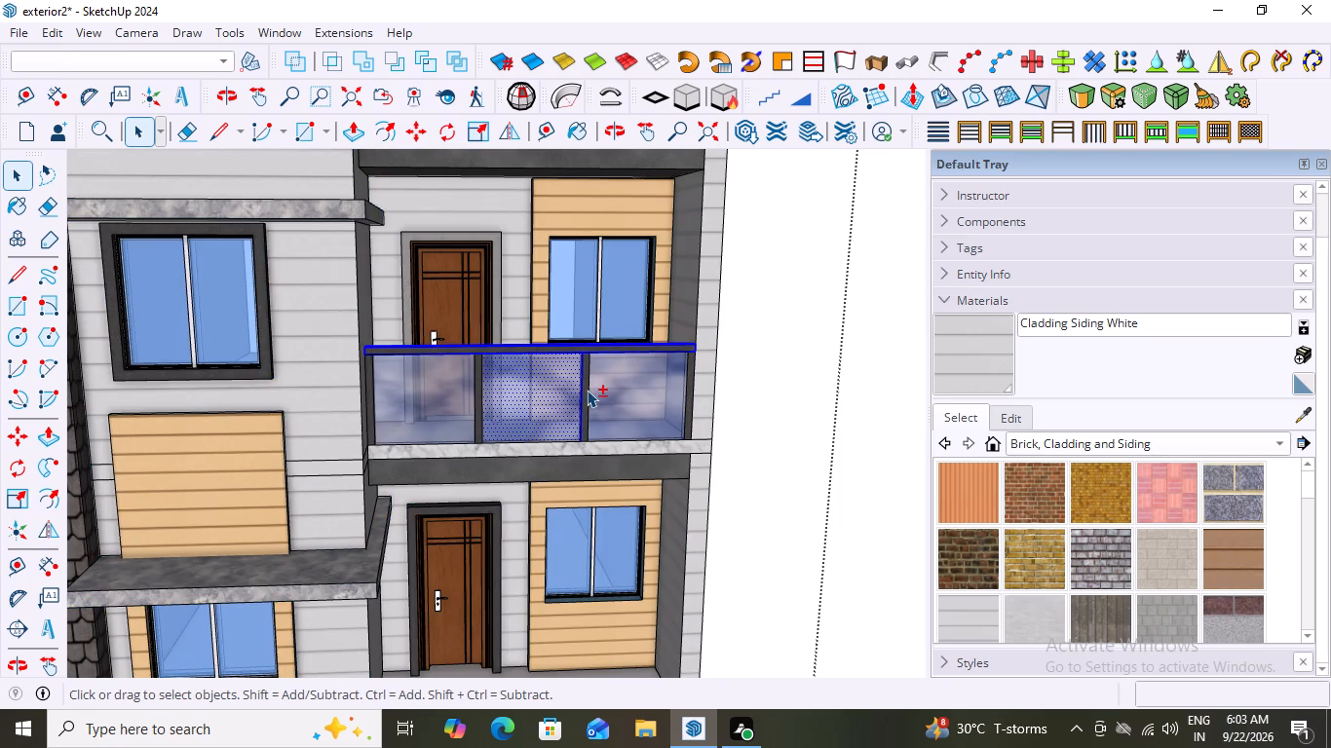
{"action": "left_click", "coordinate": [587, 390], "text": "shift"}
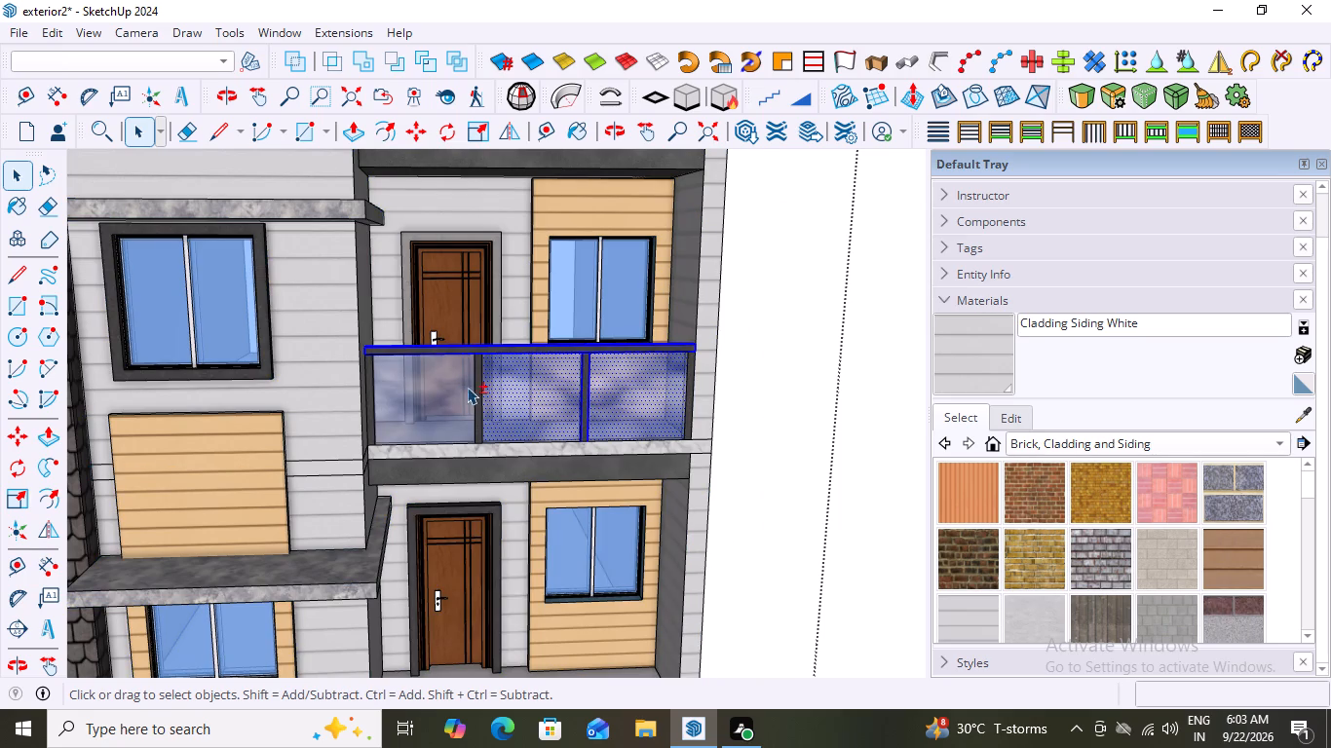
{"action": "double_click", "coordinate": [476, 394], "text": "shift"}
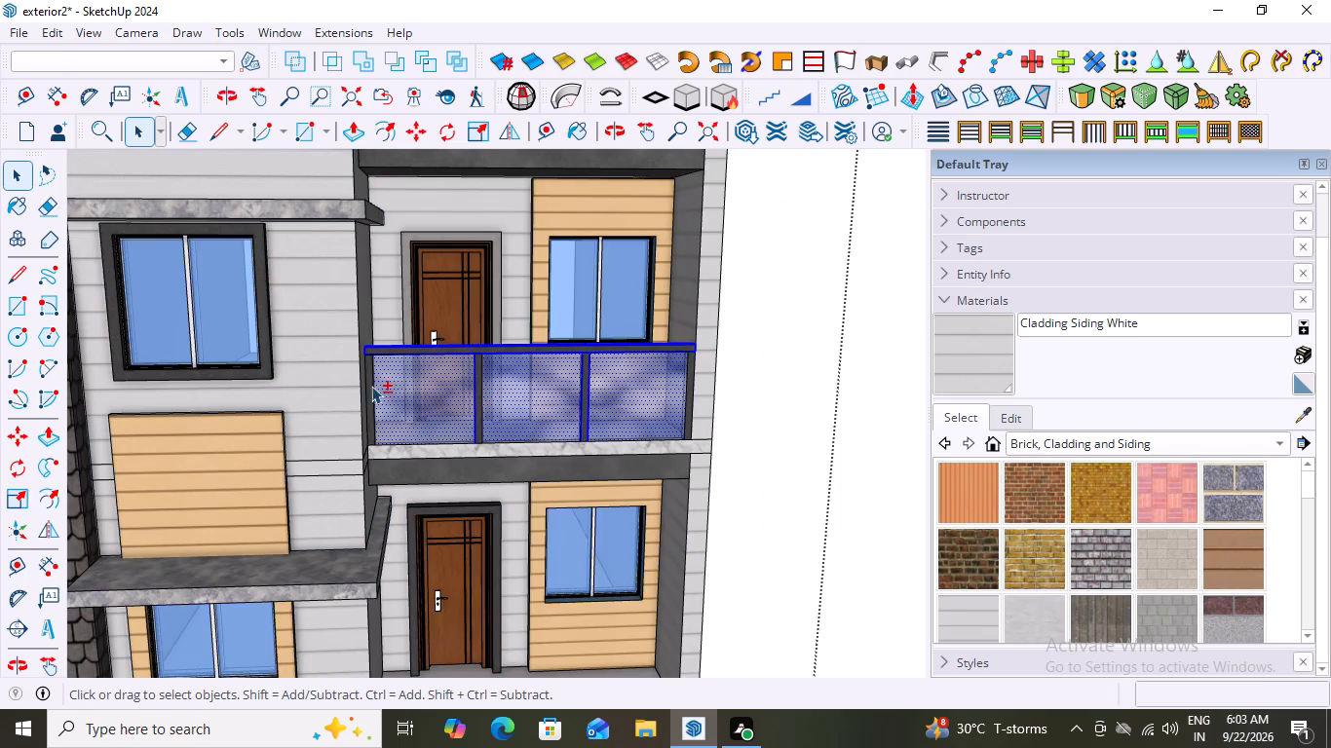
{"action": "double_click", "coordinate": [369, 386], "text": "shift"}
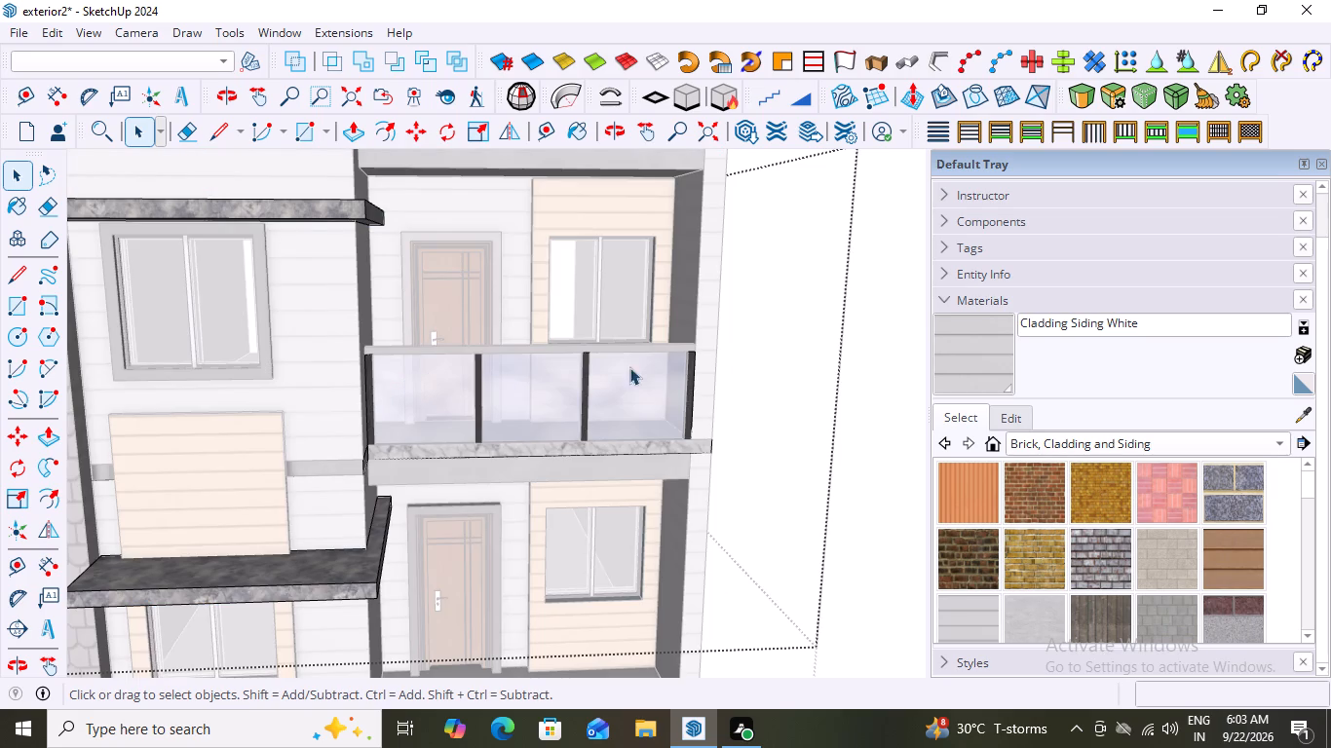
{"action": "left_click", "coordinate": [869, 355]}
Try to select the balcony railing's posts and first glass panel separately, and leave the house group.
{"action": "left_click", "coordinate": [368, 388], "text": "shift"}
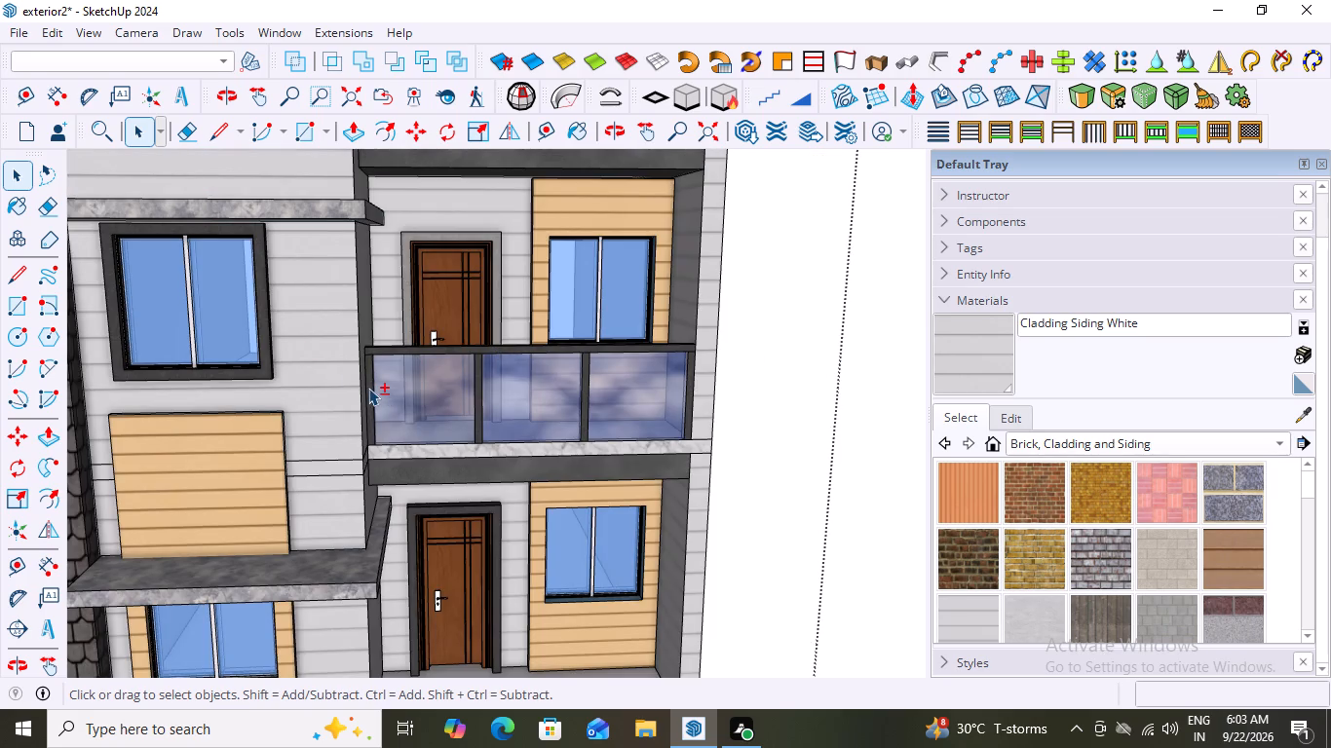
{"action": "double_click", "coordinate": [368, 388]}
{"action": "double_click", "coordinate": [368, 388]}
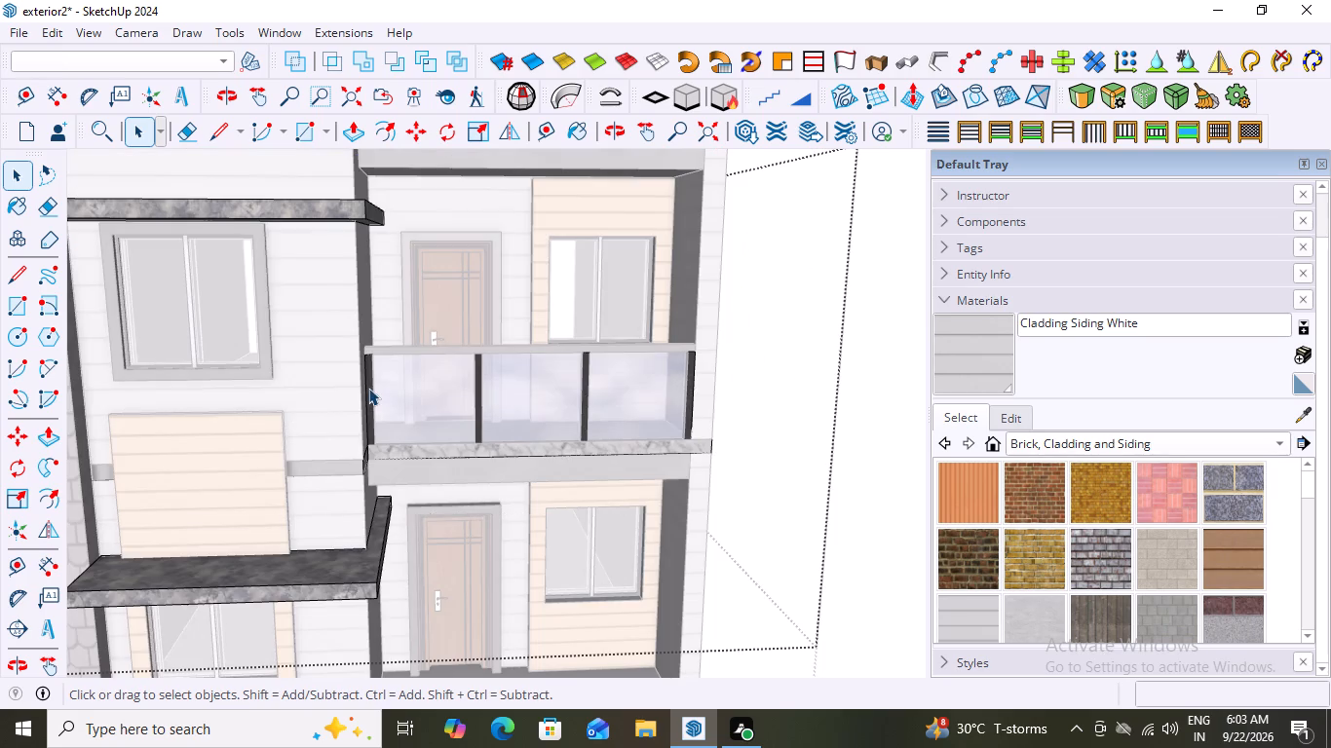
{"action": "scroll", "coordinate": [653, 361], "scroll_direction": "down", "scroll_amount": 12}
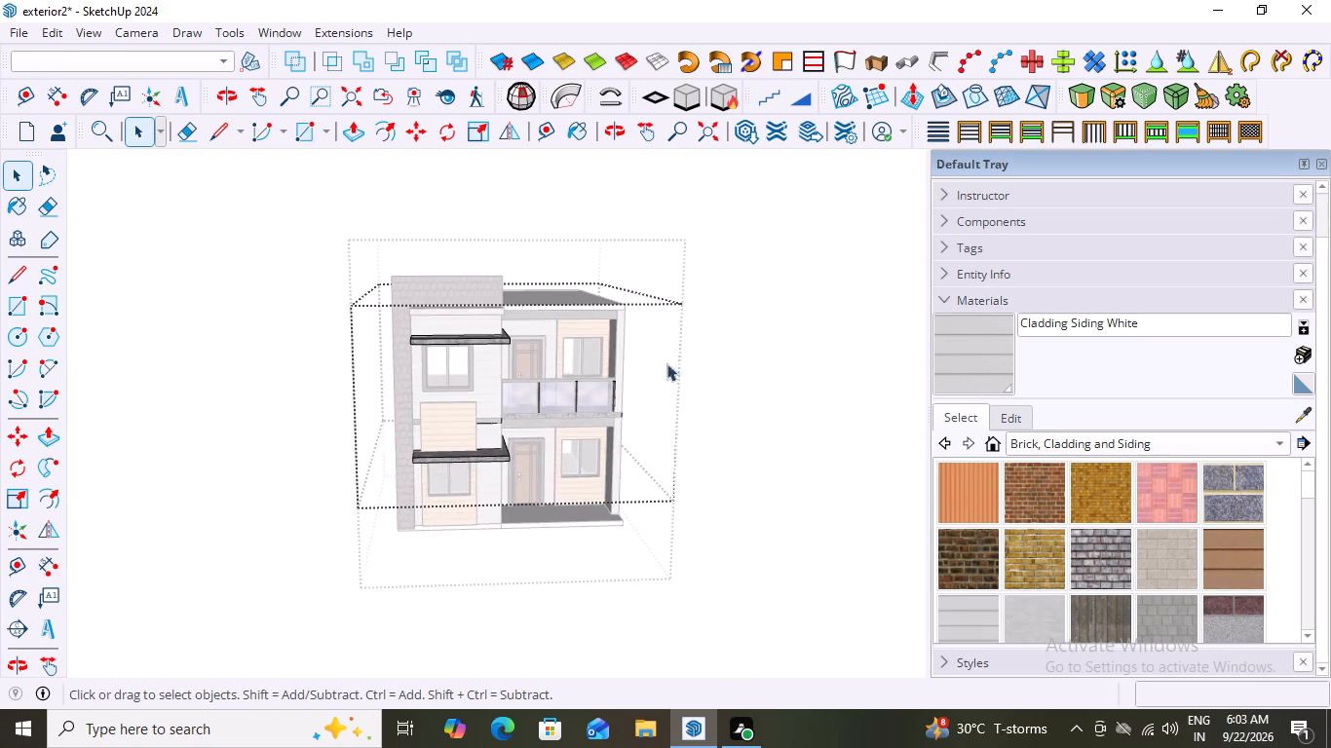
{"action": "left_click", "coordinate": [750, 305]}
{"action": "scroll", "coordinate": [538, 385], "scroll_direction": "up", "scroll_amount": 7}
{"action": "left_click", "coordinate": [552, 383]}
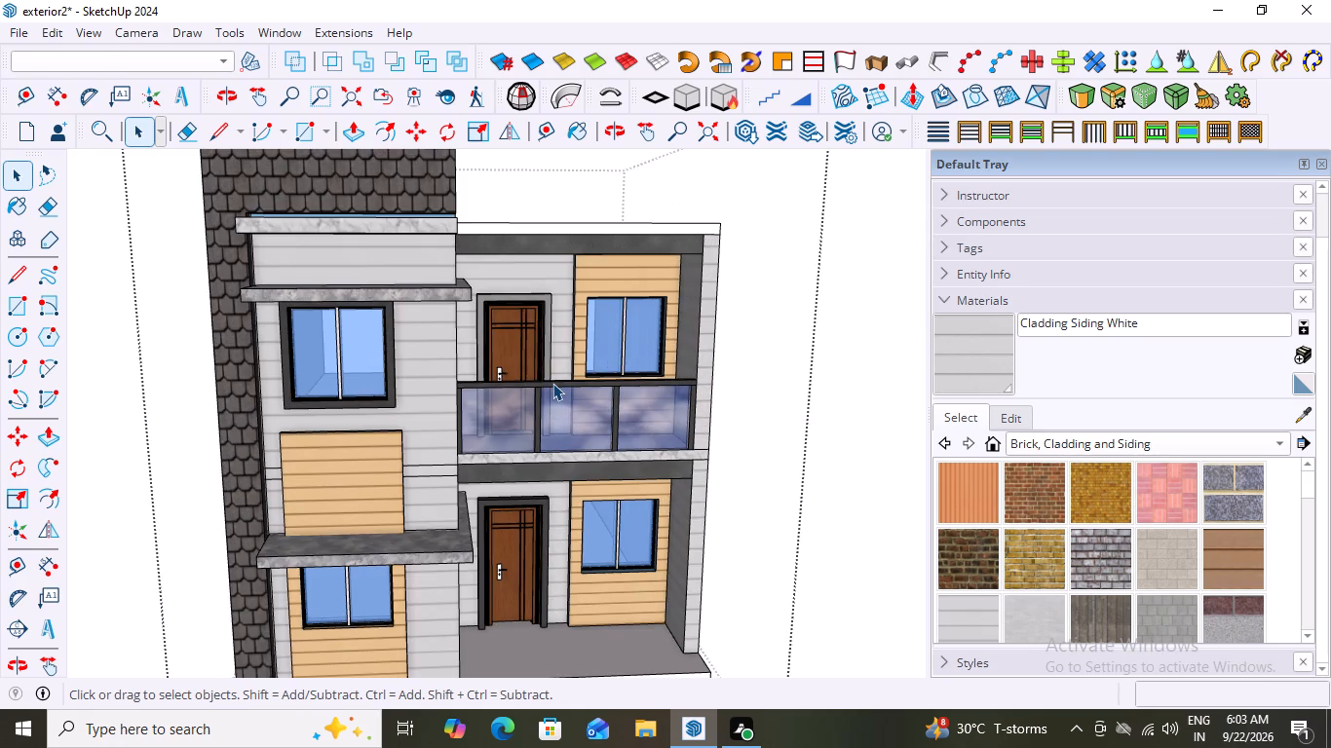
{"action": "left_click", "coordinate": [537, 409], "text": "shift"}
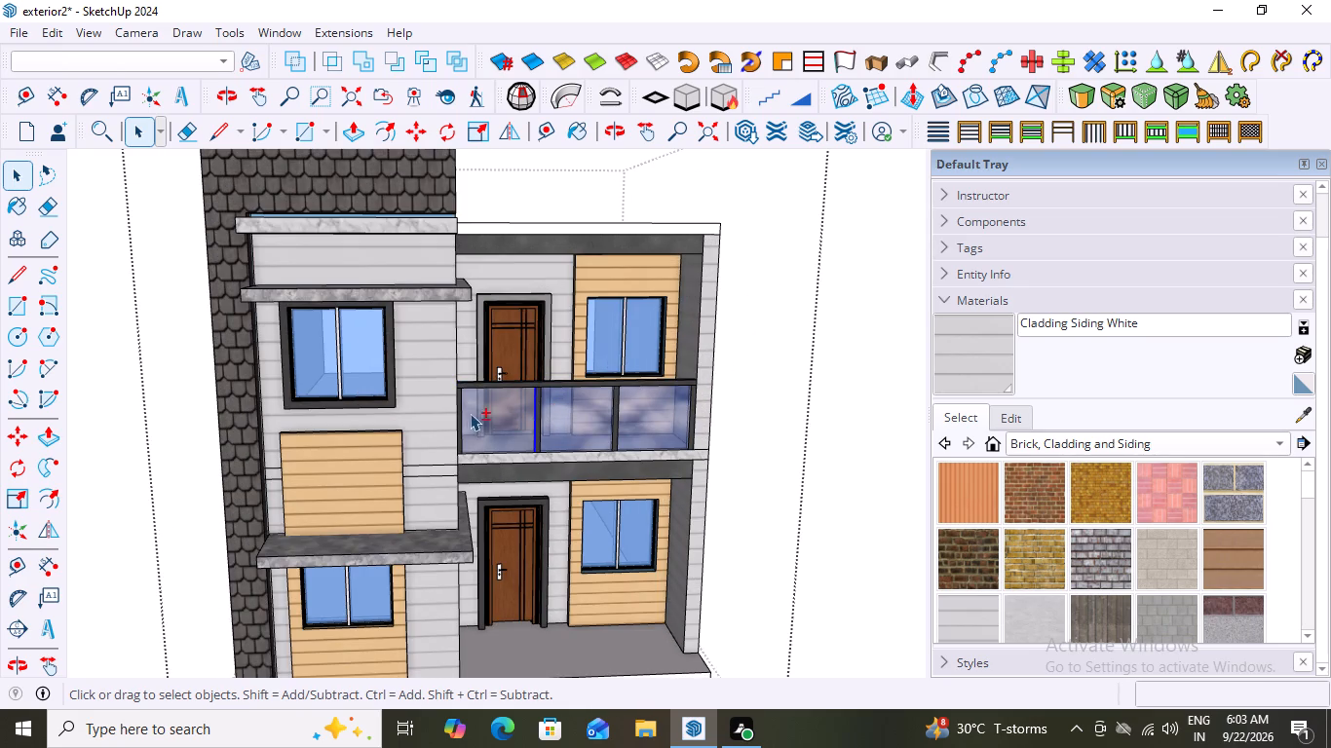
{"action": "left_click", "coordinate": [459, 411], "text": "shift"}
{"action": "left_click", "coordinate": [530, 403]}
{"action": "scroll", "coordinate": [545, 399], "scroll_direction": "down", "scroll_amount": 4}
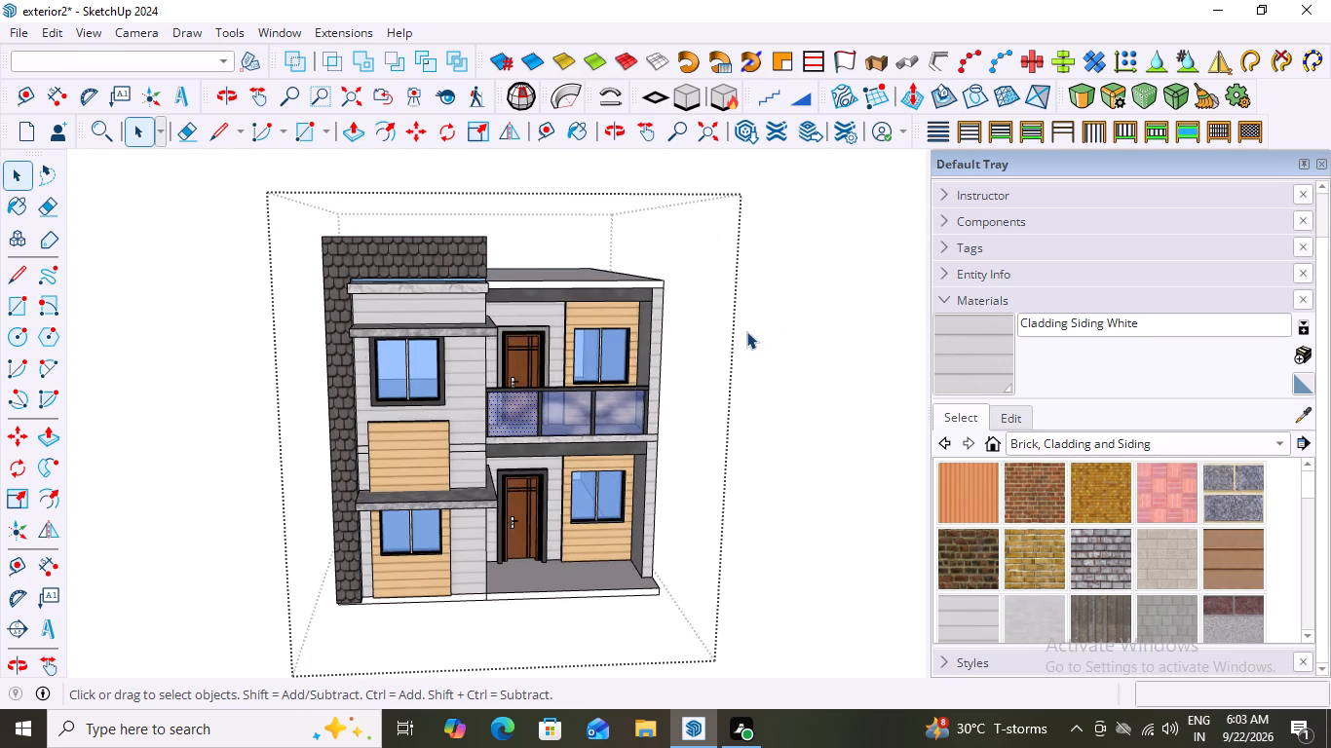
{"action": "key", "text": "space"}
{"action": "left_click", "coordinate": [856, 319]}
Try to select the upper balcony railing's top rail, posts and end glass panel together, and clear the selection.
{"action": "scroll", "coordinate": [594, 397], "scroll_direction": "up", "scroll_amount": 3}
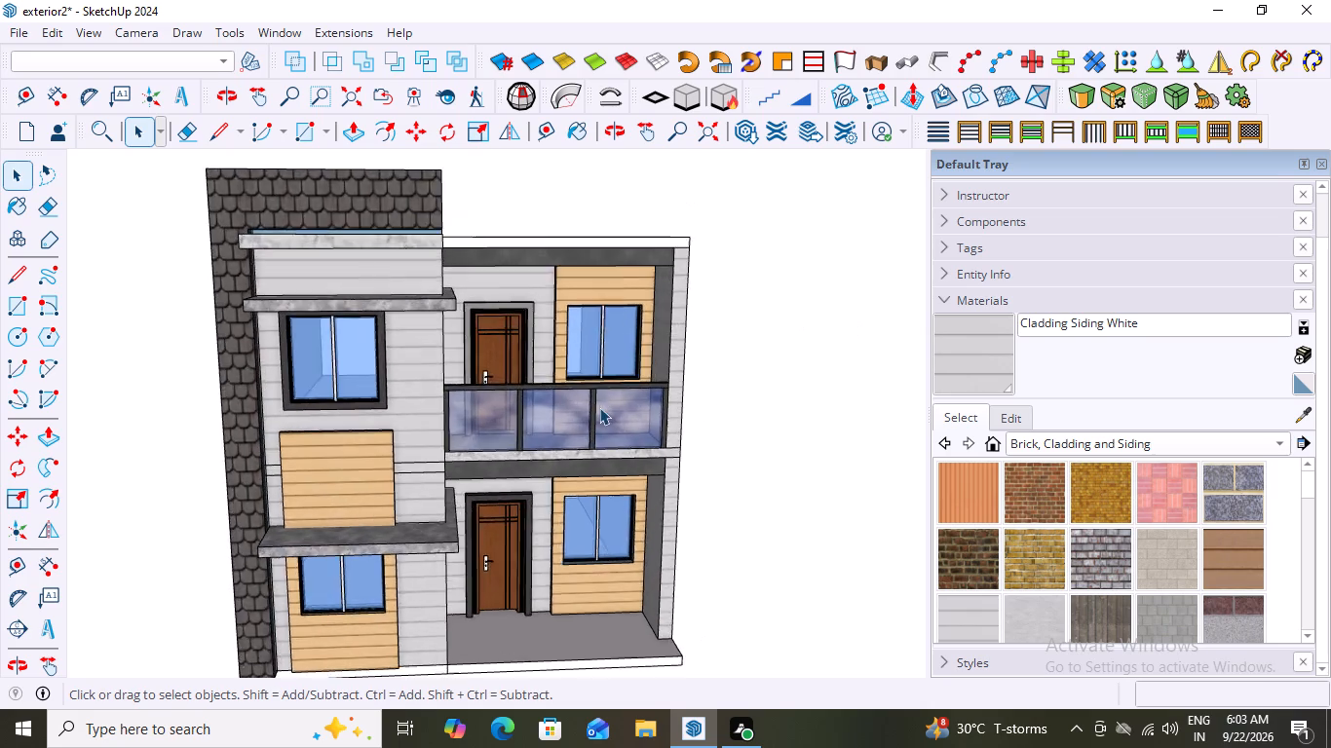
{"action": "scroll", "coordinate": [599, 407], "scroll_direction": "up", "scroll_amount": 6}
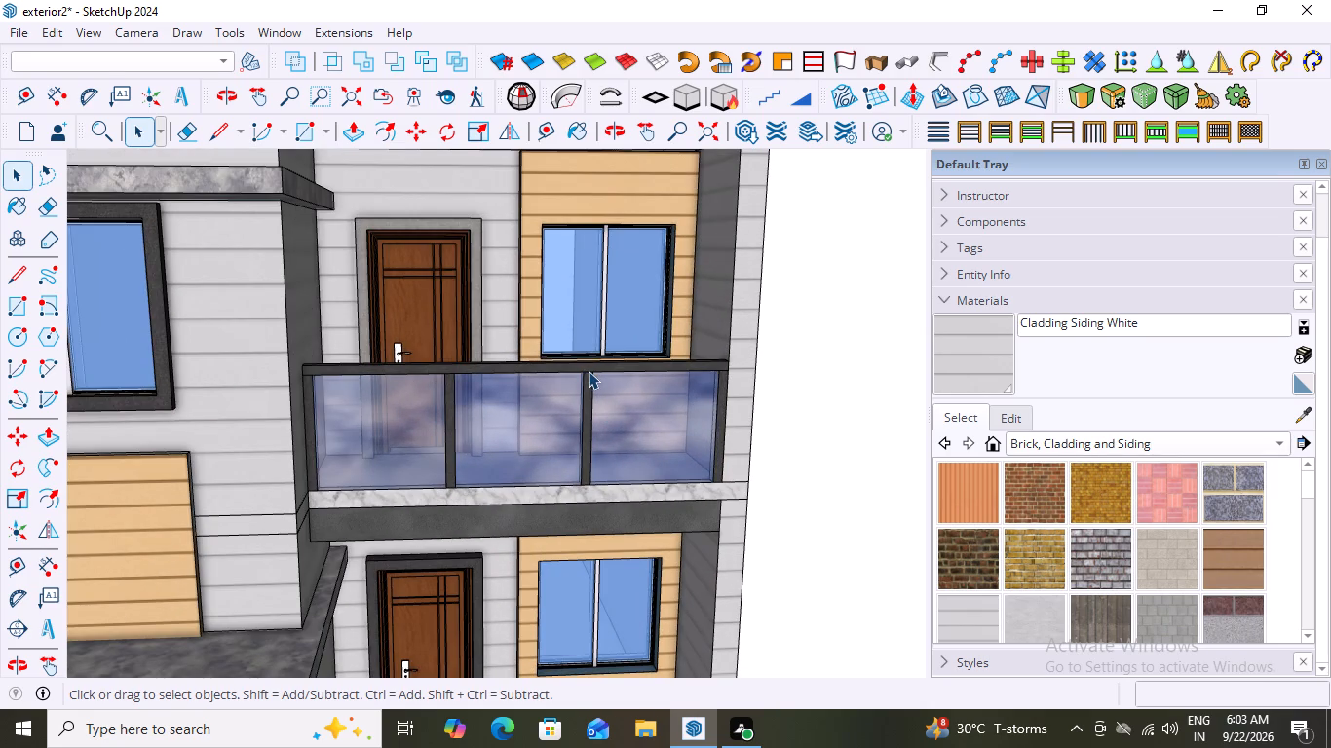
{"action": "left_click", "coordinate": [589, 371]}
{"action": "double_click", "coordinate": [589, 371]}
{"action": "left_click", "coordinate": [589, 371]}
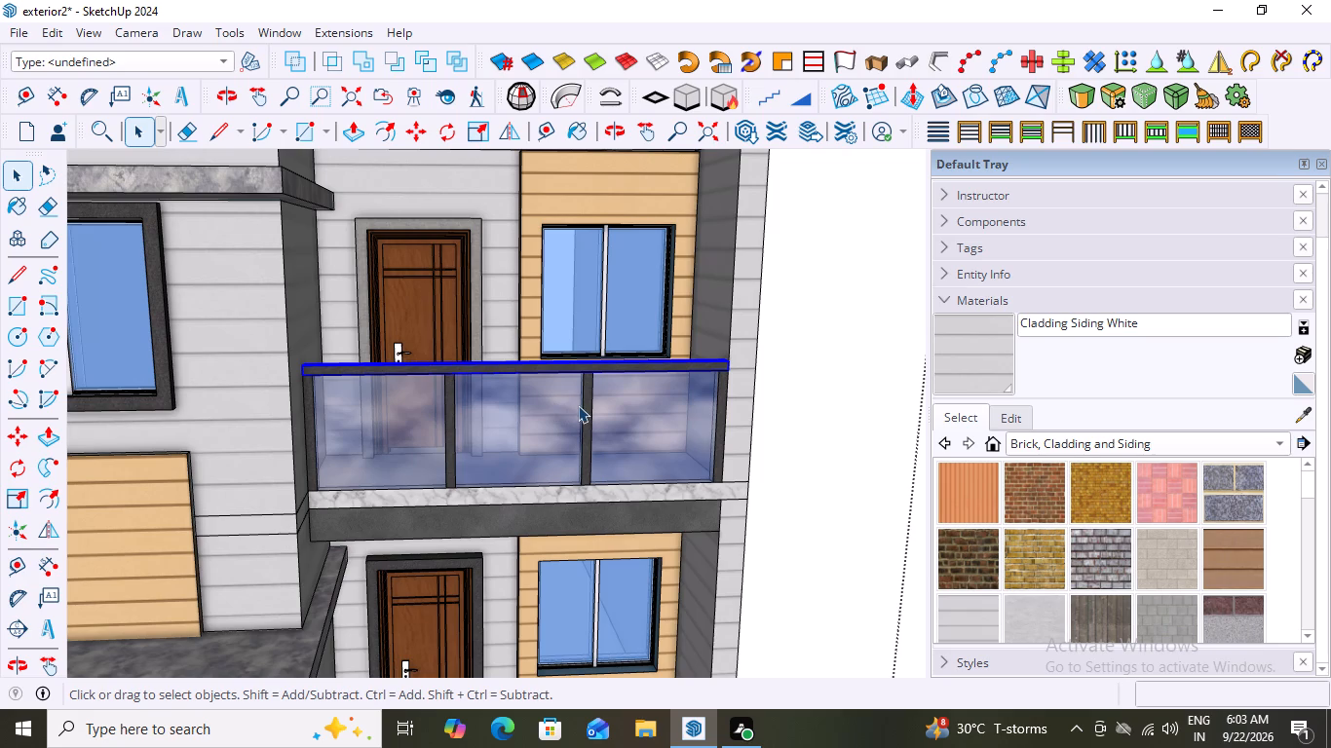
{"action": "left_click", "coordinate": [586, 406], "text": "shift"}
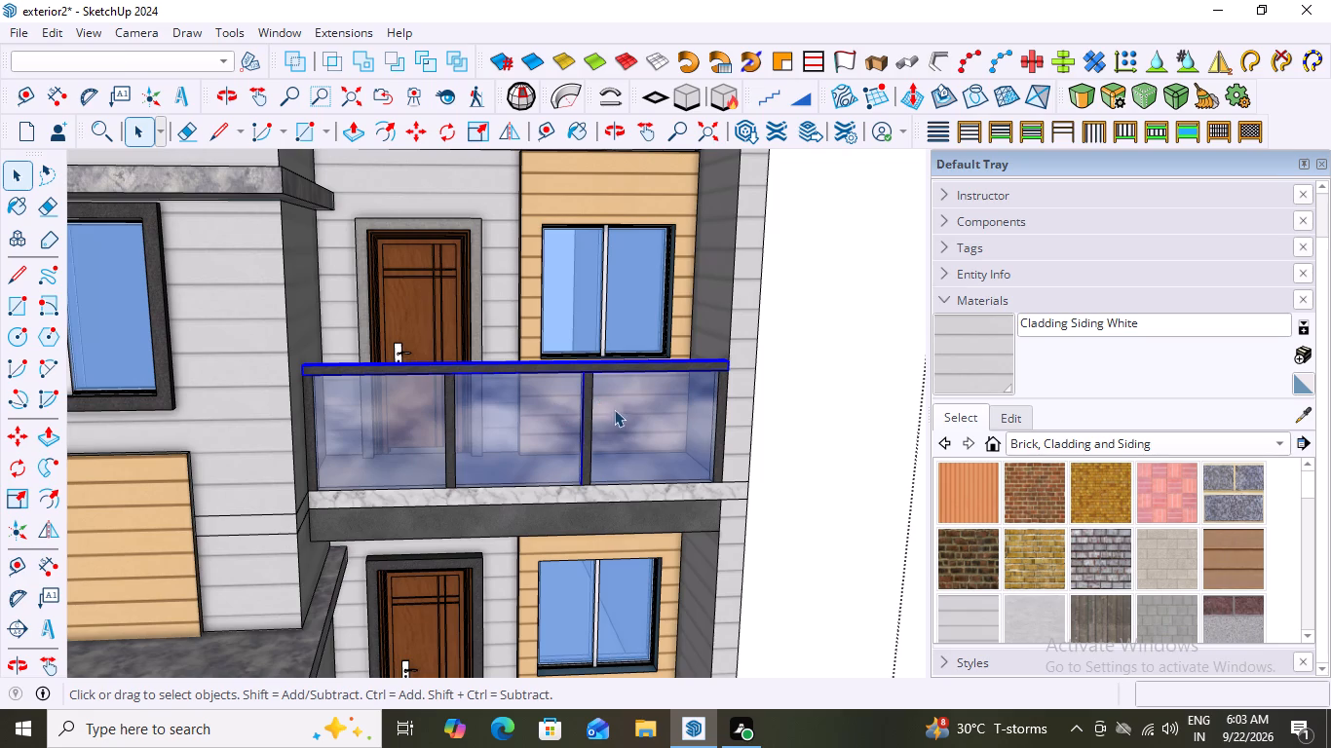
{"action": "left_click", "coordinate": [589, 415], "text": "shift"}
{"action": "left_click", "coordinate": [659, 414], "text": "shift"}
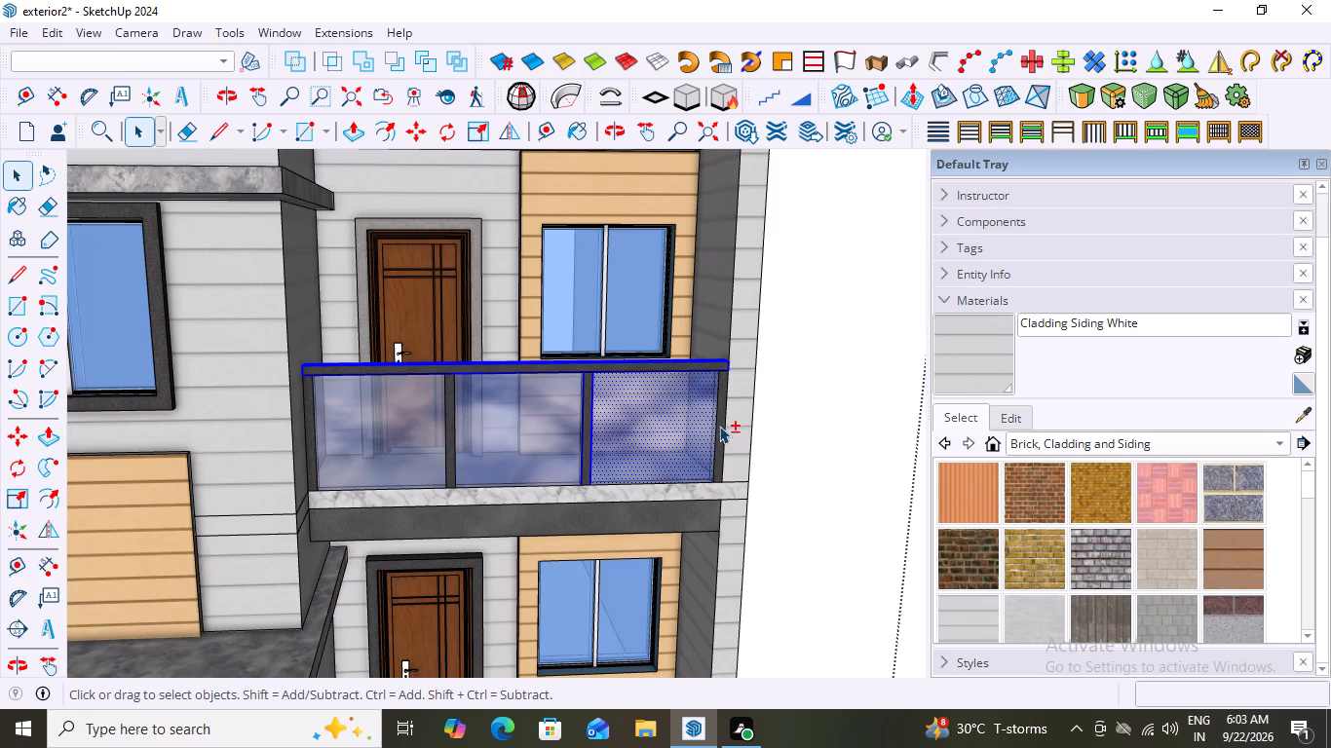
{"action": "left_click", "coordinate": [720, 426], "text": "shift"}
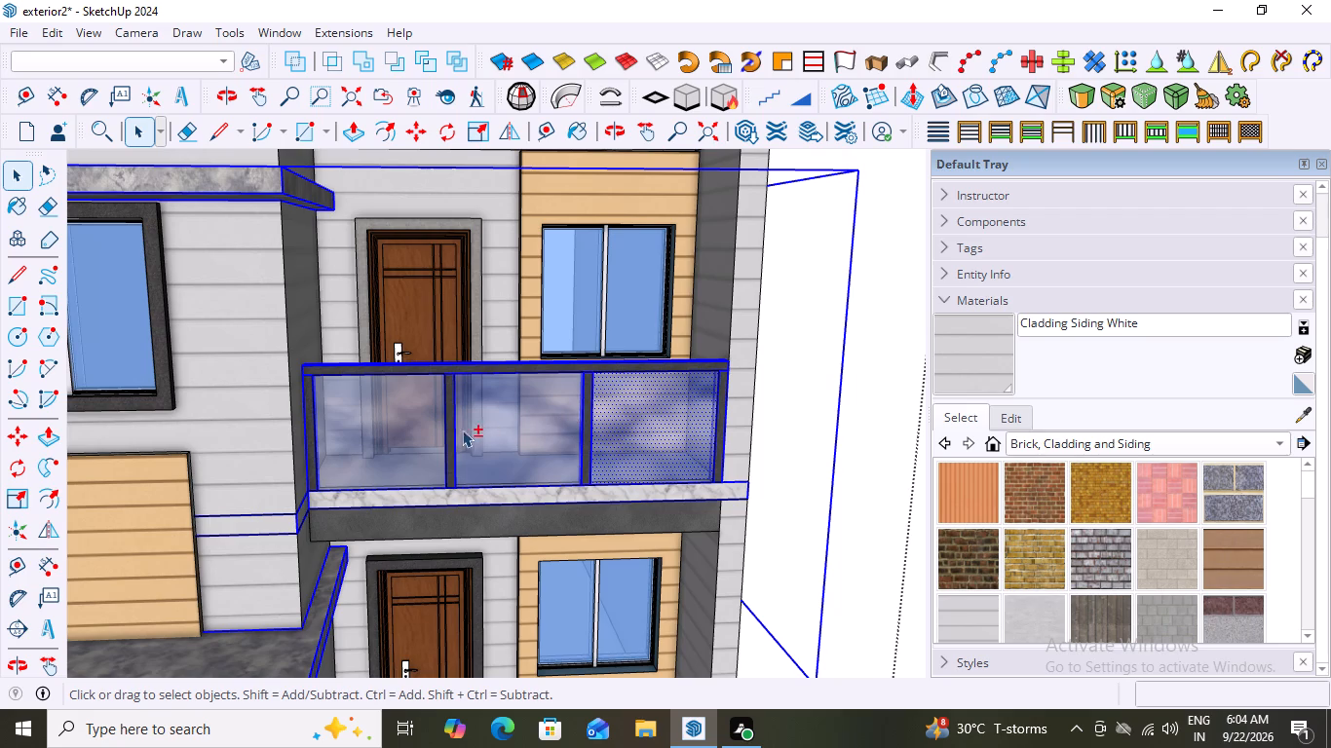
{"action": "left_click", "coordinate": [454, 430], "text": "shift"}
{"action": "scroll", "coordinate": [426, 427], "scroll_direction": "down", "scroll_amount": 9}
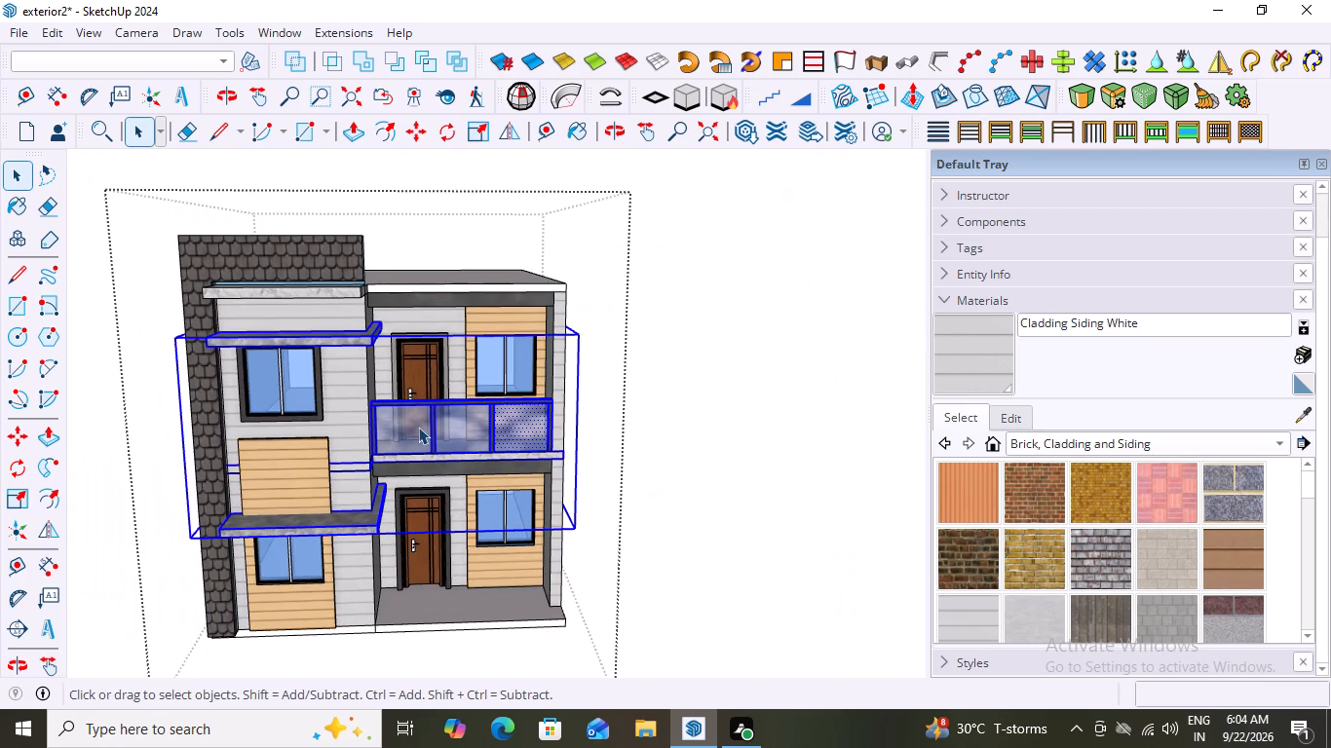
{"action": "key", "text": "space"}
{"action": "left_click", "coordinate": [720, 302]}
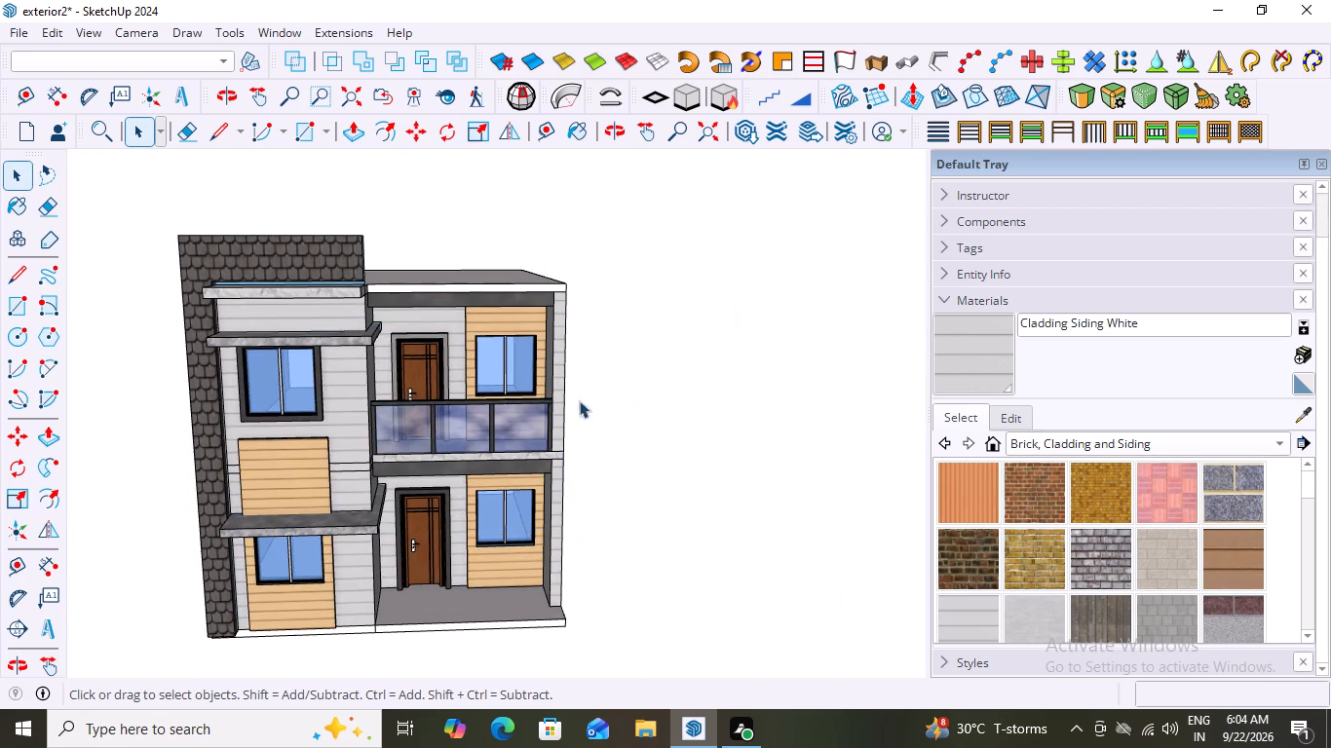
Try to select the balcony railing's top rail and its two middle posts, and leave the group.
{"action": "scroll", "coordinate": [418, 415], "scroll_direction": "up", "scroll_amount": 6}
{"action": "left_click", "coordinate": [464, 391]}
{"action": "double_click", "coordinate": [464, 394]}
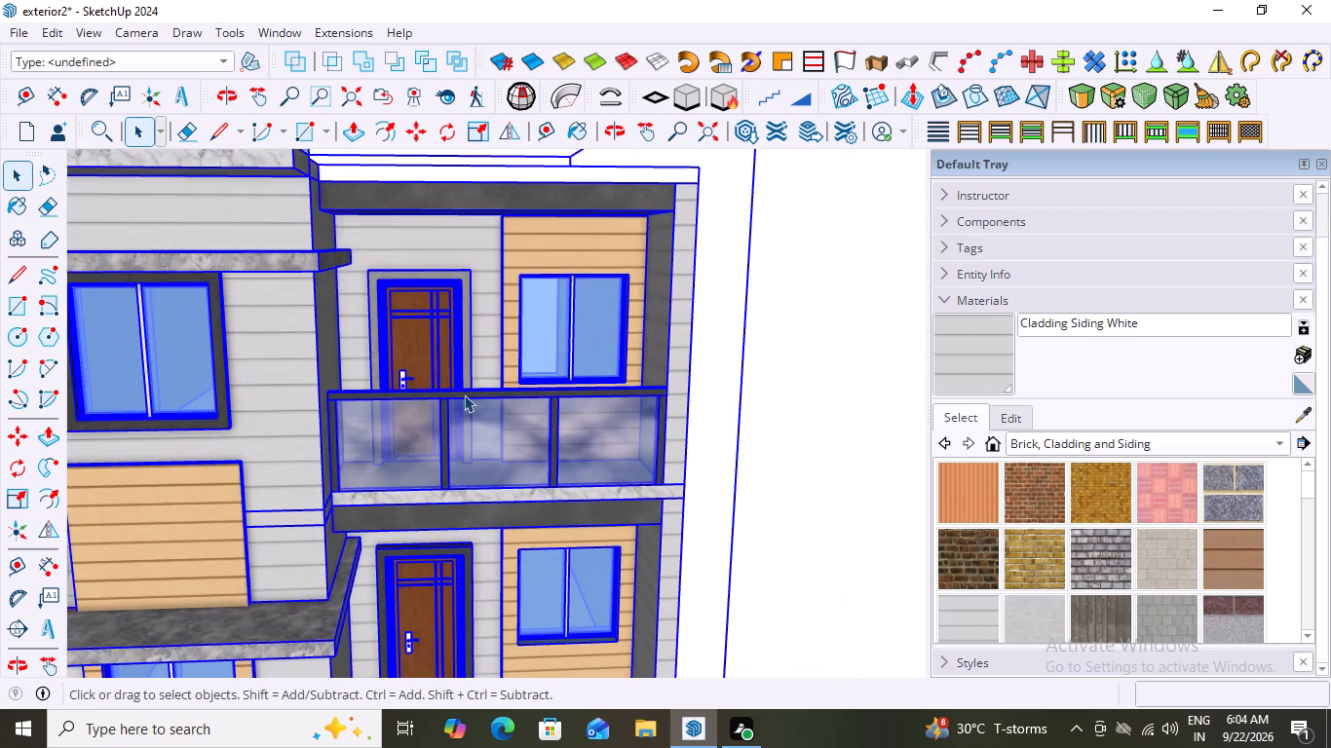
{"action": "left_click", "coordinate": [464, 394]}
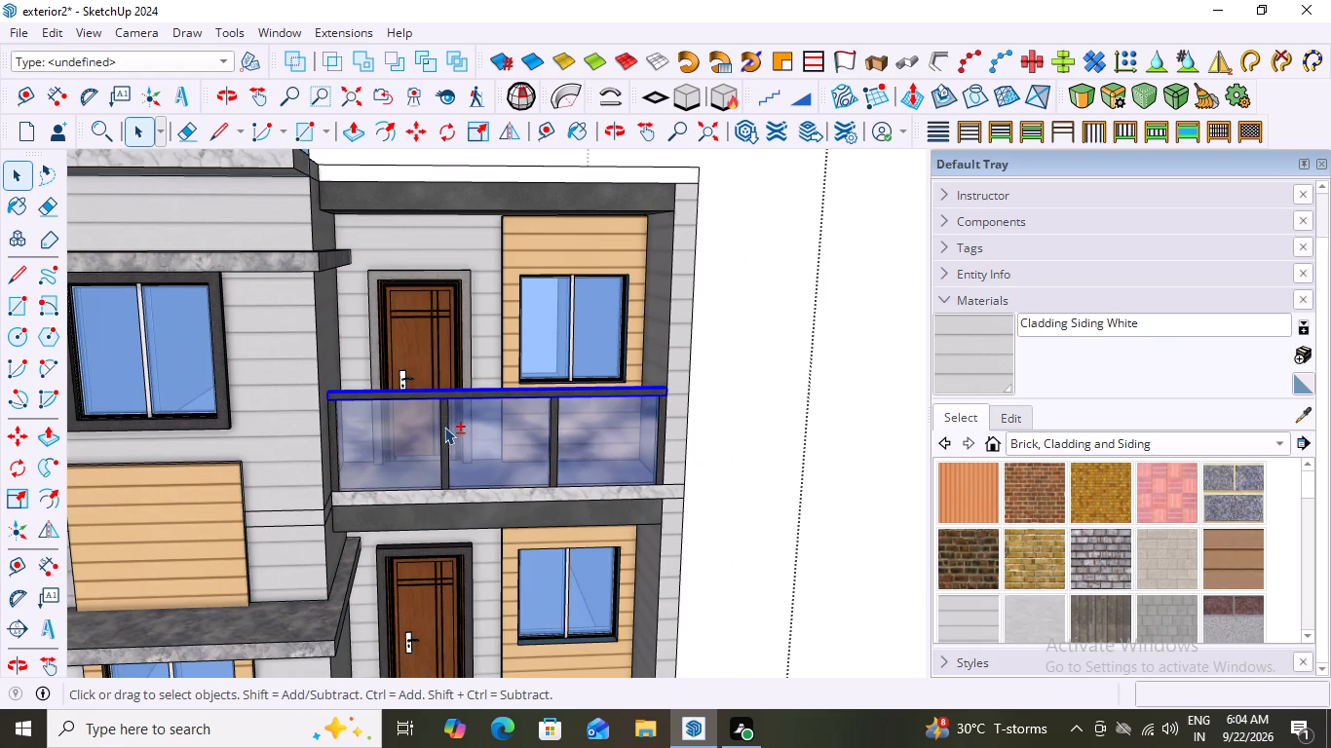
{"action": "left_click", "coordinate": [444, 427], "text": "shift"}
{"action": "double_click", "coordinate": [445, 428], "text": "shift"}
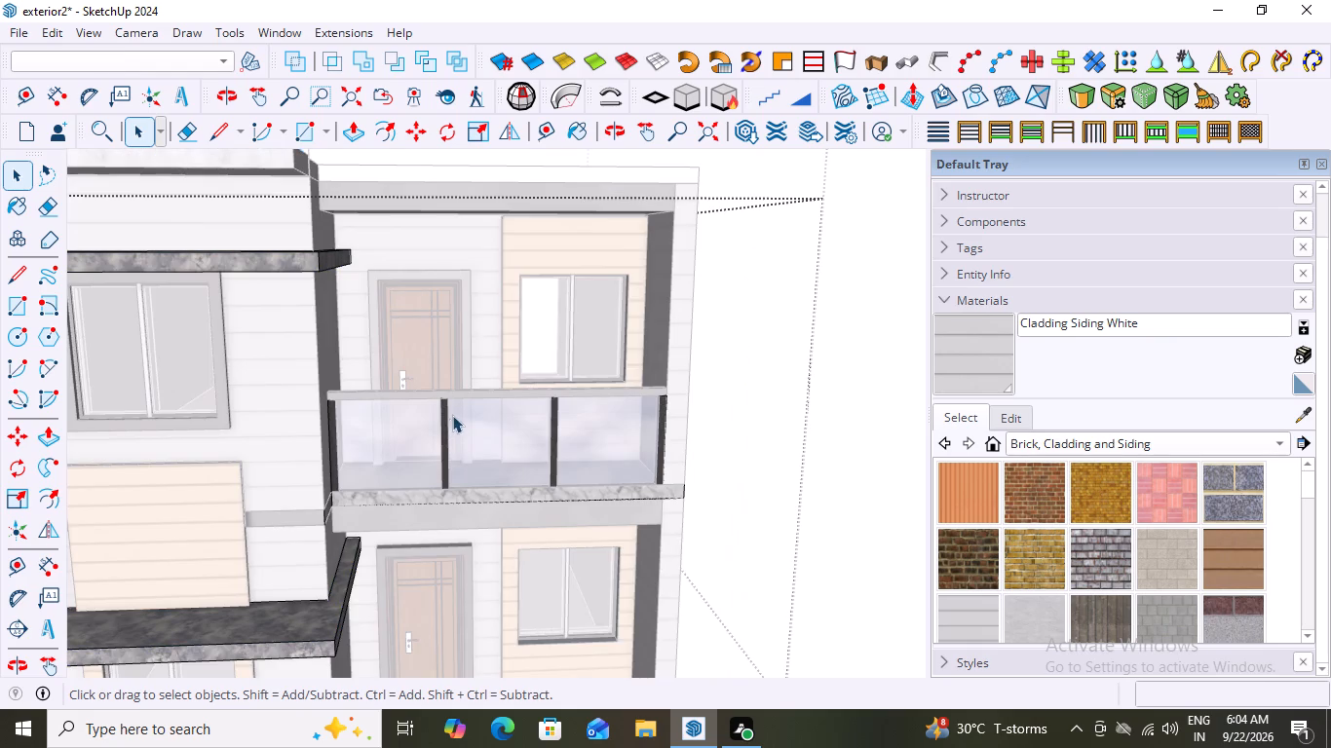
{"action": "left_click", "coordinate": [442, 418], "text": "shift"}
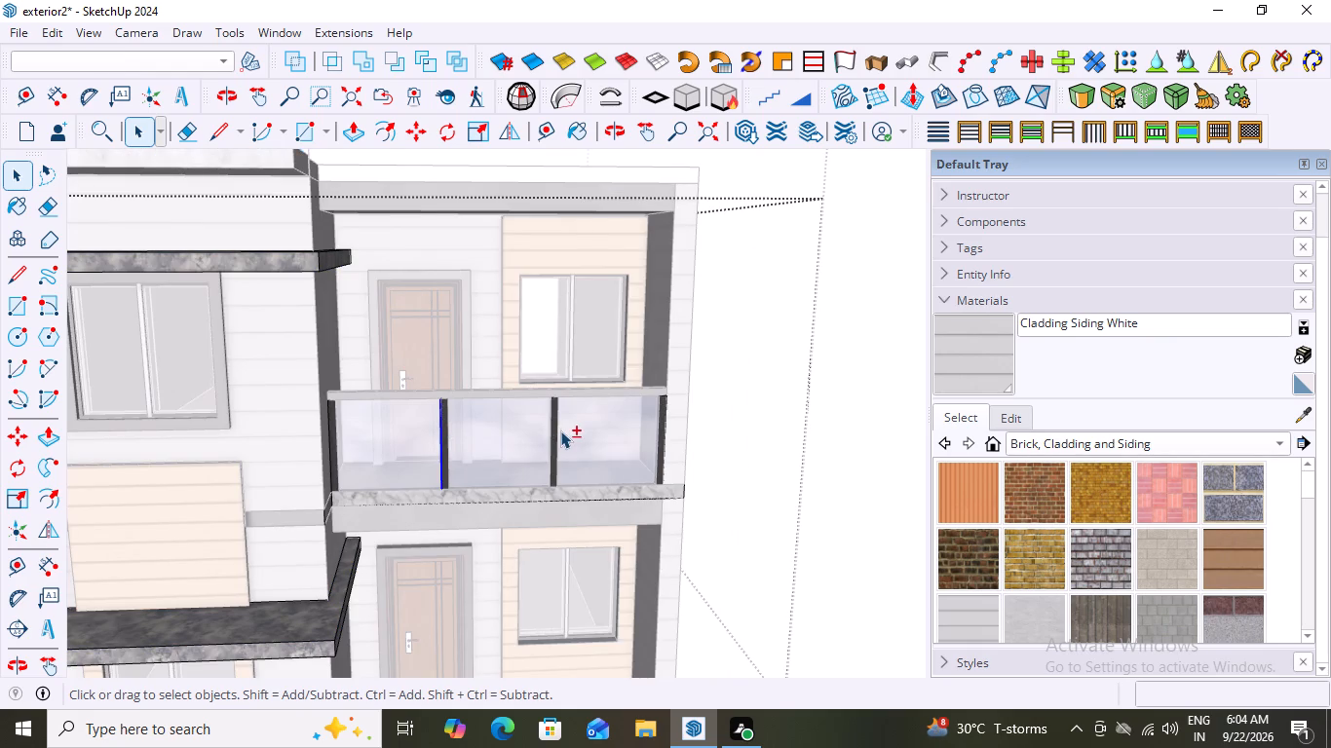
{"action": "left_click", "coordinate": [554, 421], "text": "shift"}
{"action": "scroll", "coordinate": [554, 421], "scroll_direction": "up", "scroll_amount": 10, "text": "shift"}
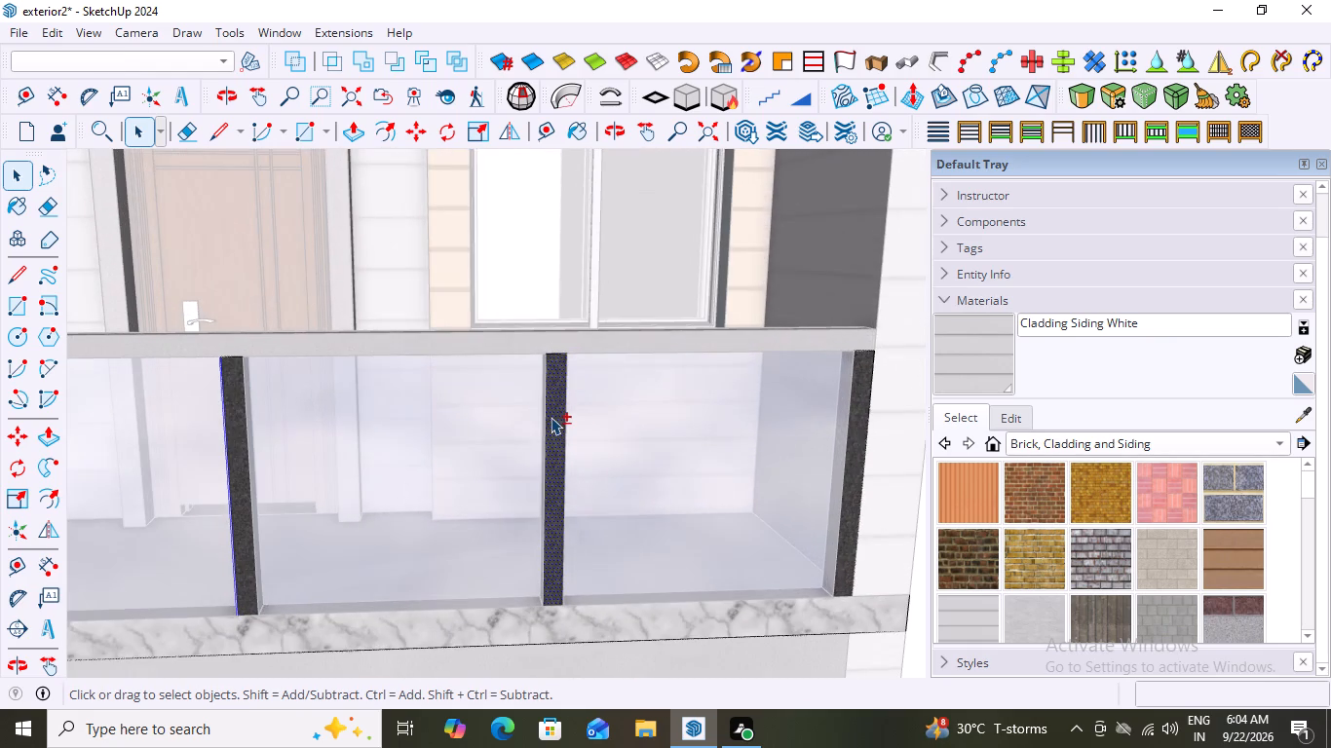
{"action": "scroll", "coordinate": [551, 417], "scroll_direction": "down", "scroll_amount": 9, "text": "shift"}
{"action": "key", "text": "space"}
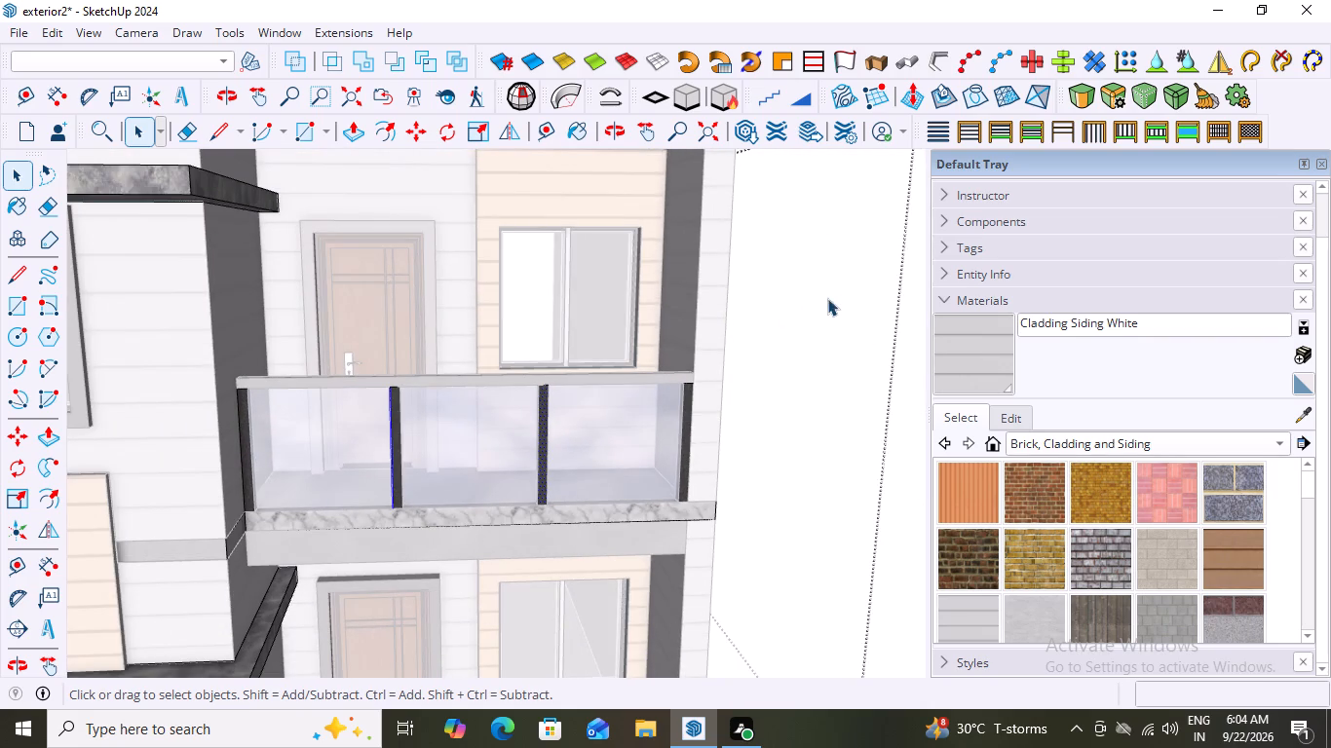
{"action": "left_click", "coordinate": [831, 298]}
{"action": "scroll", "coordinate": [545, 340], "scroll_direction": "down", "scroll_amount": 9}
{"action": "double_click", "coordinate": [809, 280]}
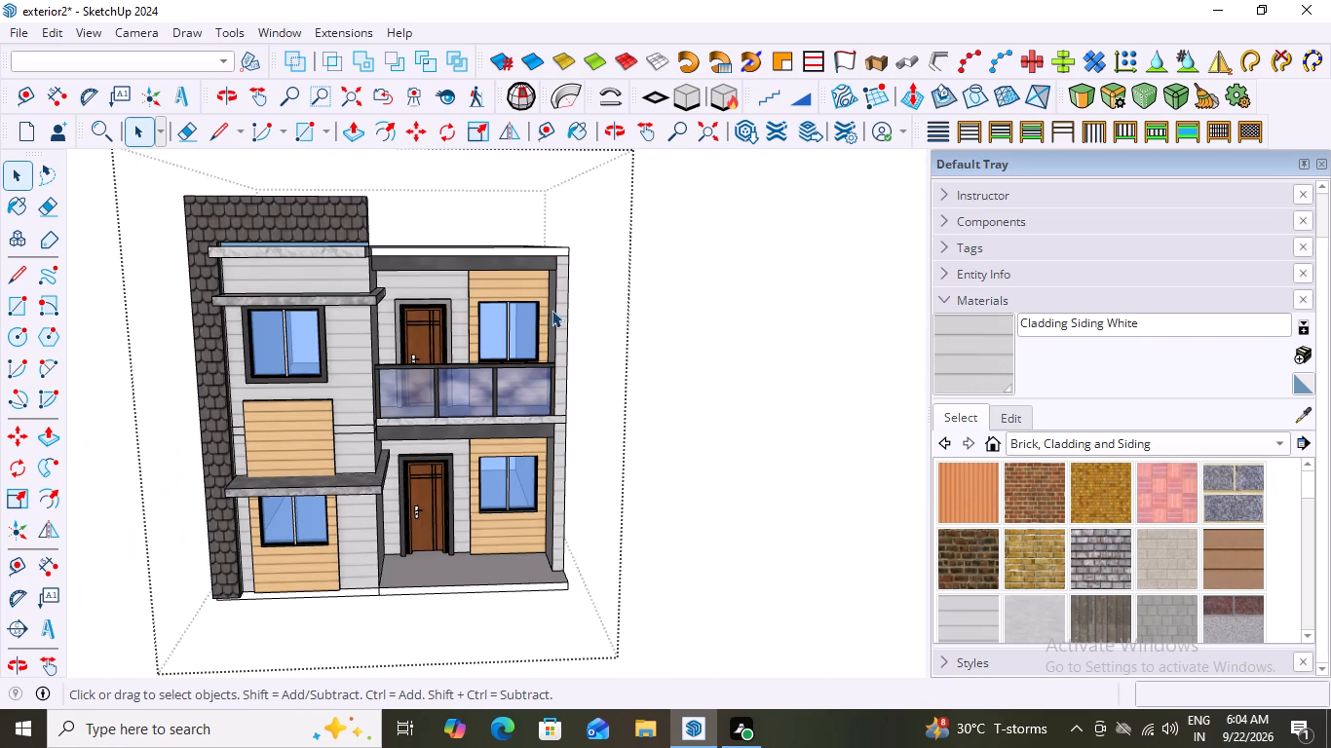
Examine the painted house from the front and above, including the roof slab and the balcony side.
{"action": "scroll", "coordinate": [530, 304], "scroll_direction": "down", "scroll_amount": 2}
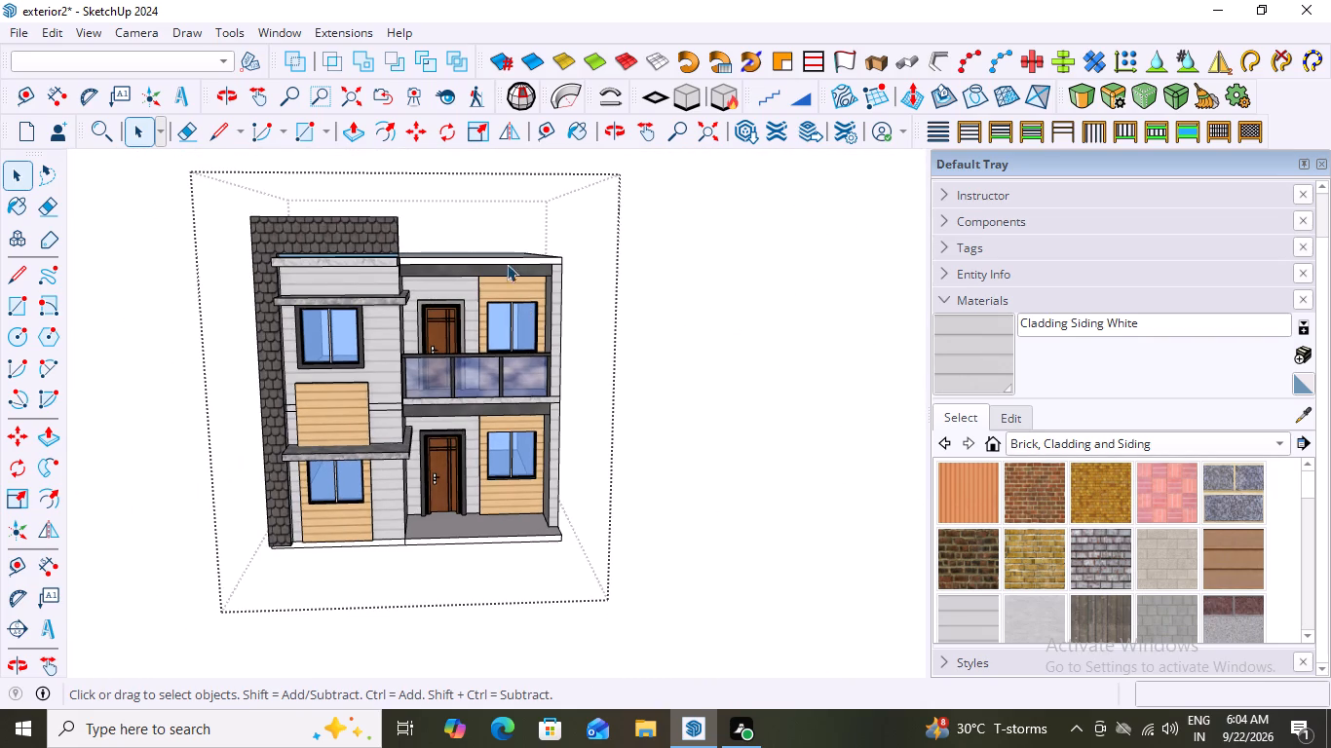
{"action": "middle_click_drag", "start_coordinate": [447, 226], "coordinate": [468, 408]}
{"action": "middle_click", "coordinate": [465, 405]}
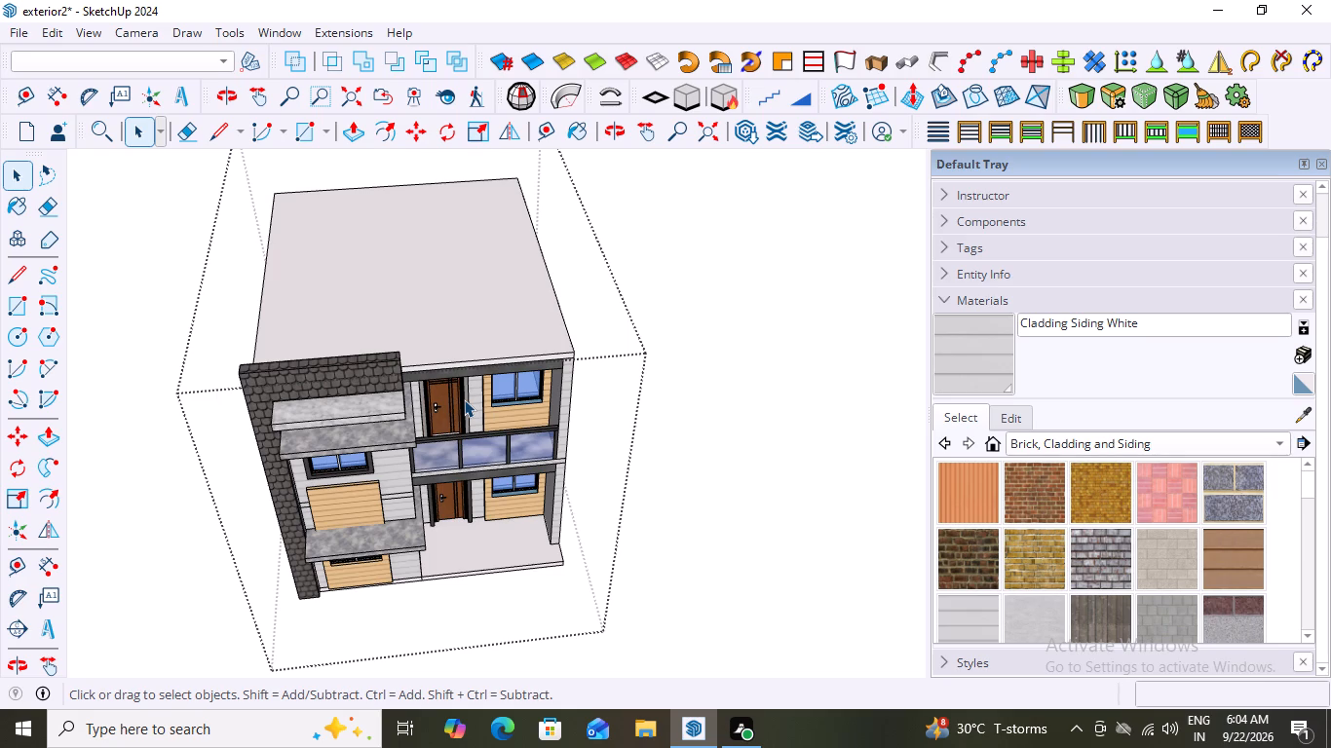
{"action": "scroll", "coordinate": [705, 306], "scroll_direction": "down", "scroll_amount": 3}
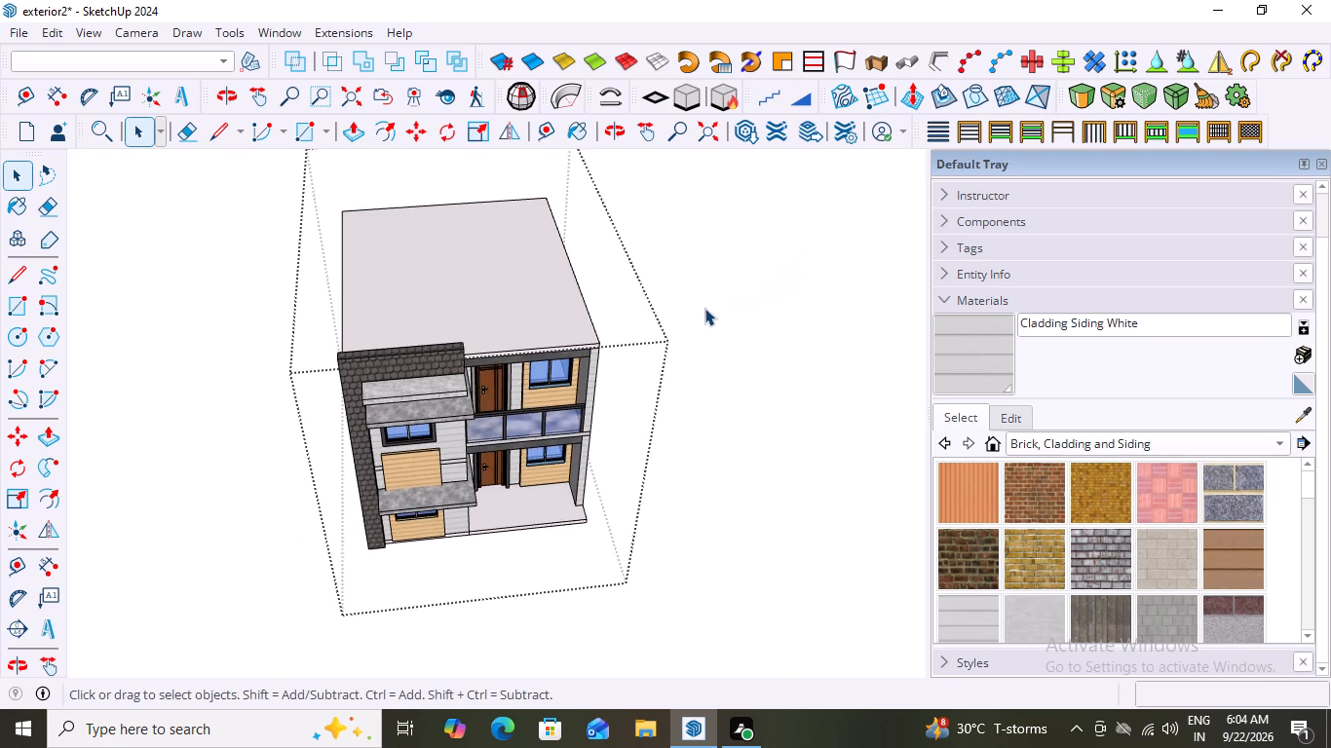
{"action": "middle_click_drag", "start_coordinate": [703, 302], "coordinate": [659, 236]}
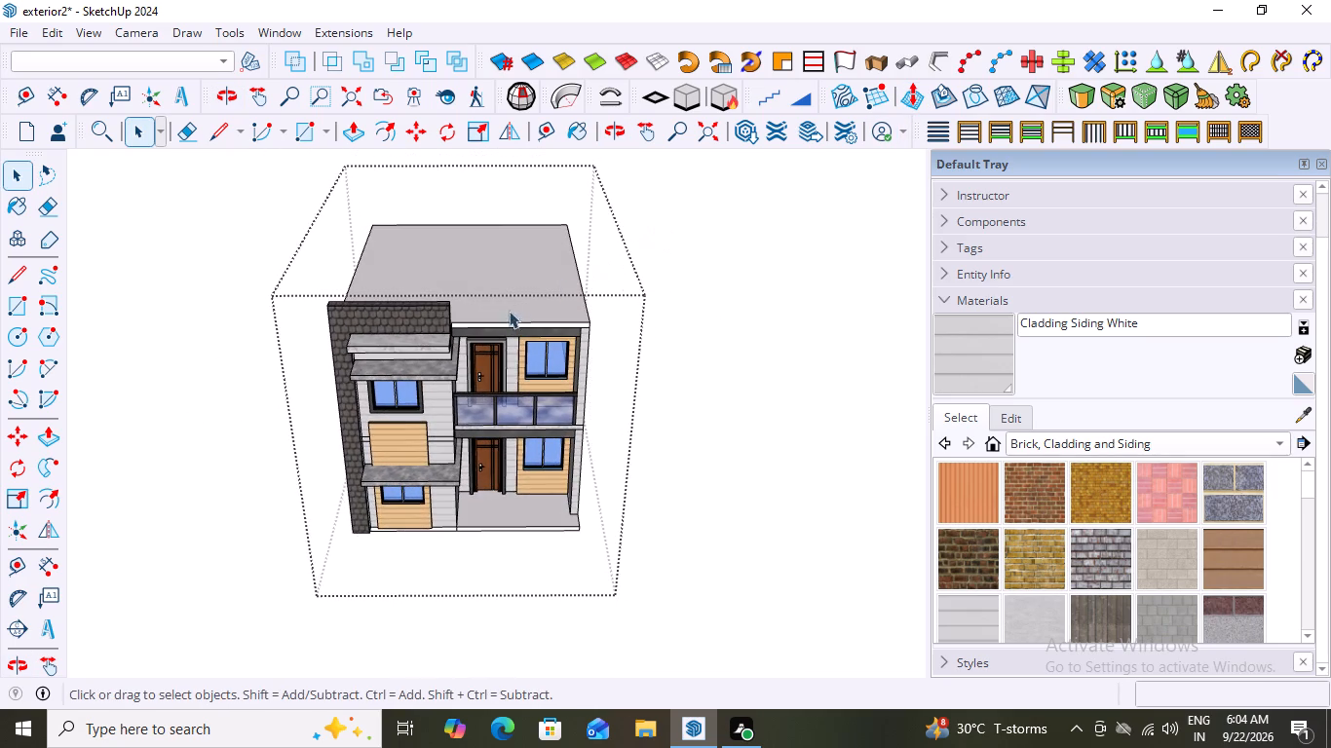
{"action": "scroll", "coordinate": [508, 323], "scroll_direction": "up", "scroll_amount": 3}
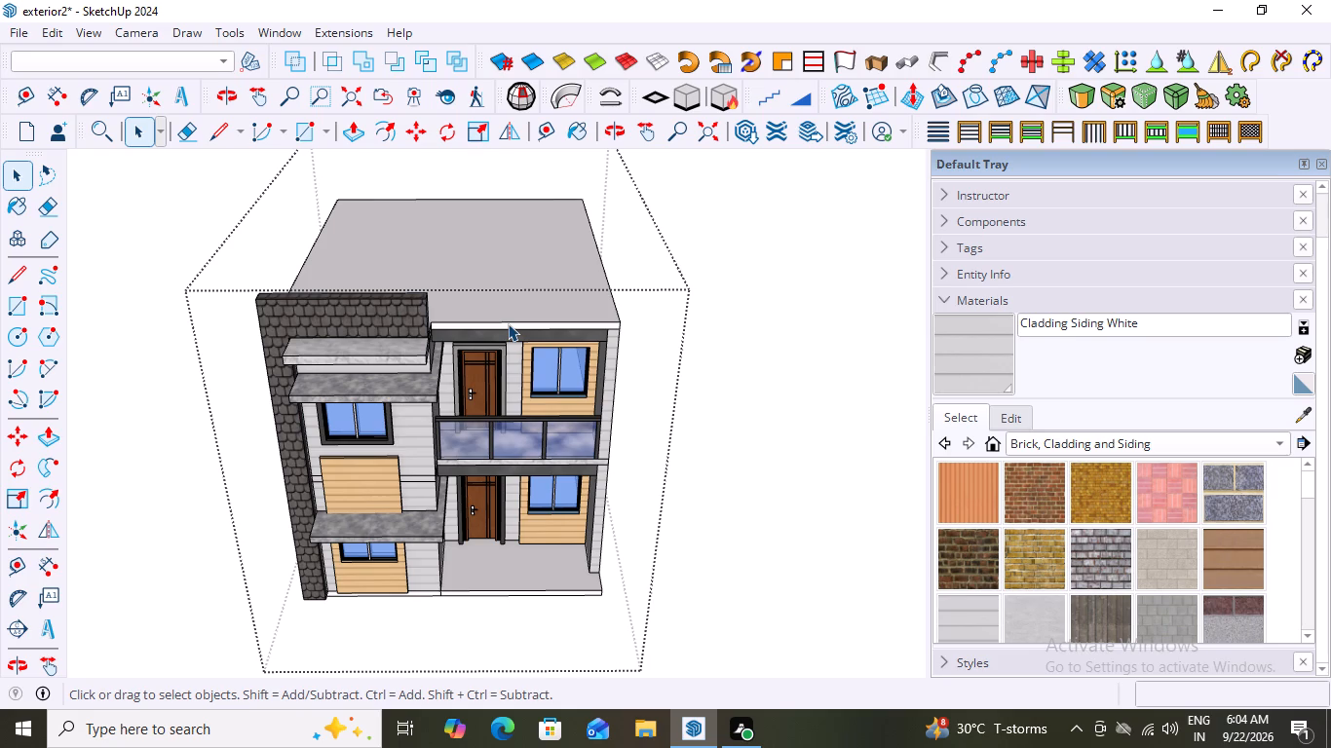
{"action": "scroll", "coordinate": [494, 288], "scroll_direction": "up", "scroll_amount": 2}
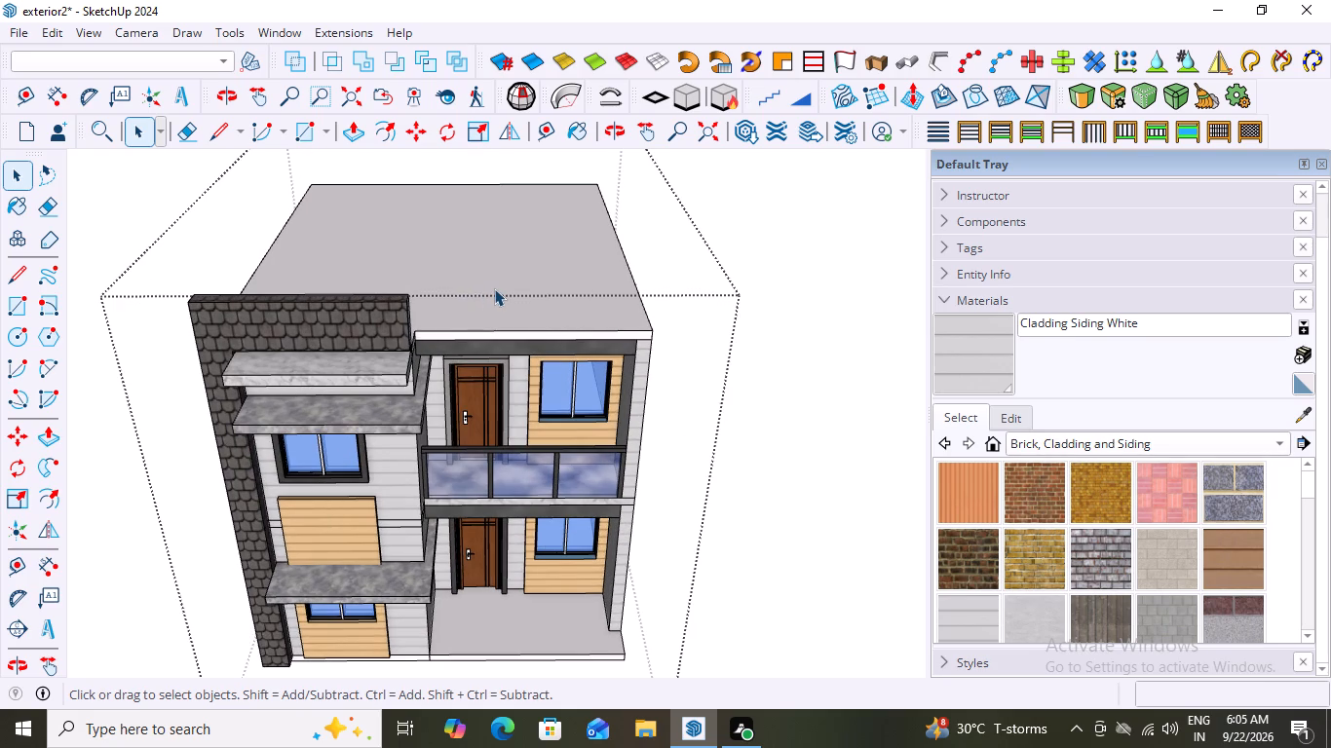
{"action": "middle_click_drag", "start_coordinate": [565, 460], "coordinate": [648, 406]}
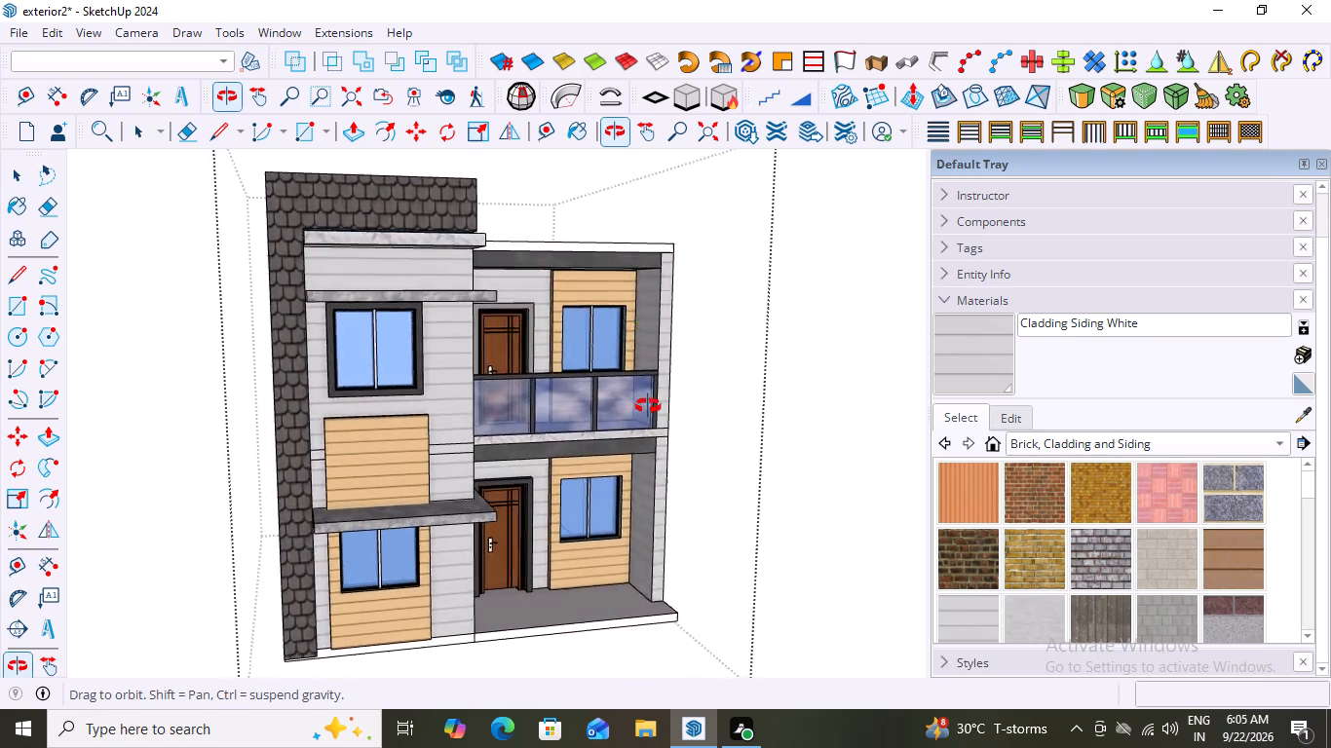
{"action": "middle_click_drag", "start_coordinate": [648, 406], "coordinate": [637, 476]}
Open the ground-floor group and select the unpainted surround face of the window beside the entrance door.
{"action": "scroll", "coordinate": [597, 572], "scroll_direction": "up", "scroll_amount": 9}
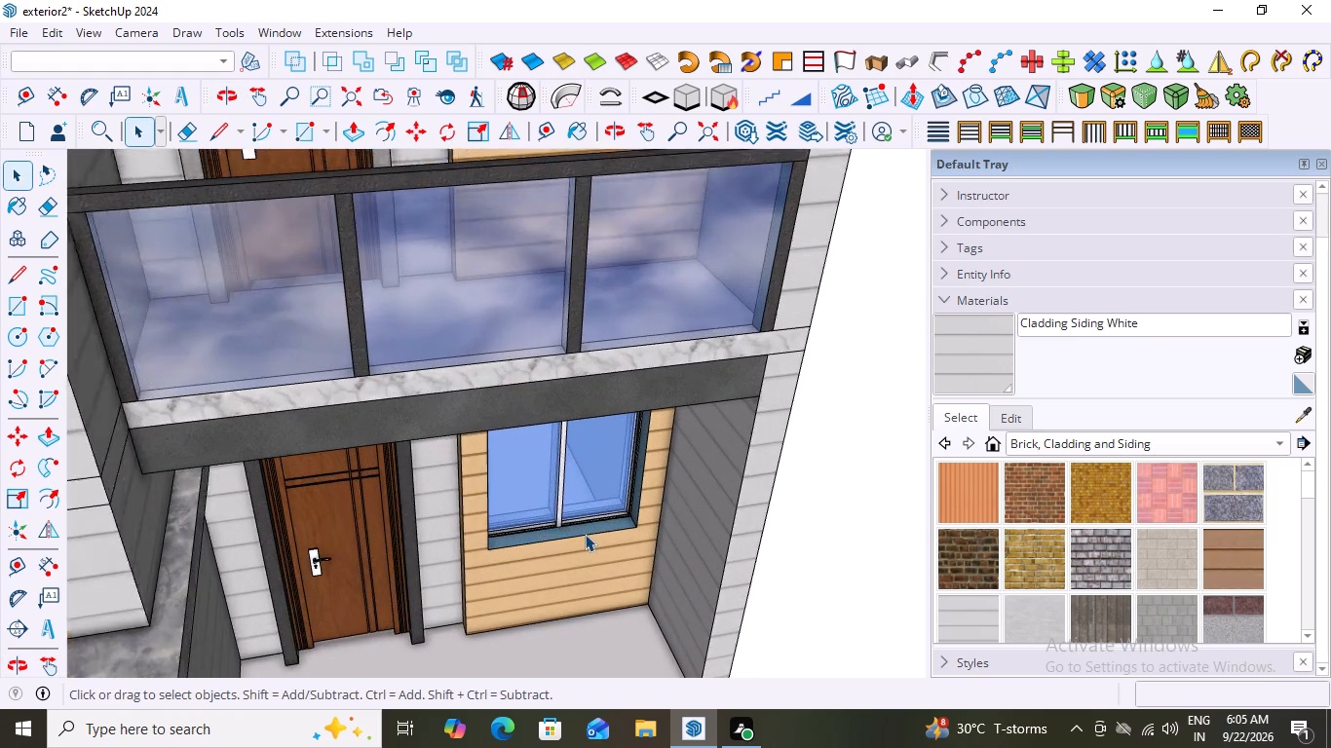
{"action": "scroll", "coordinate": [585, 534], "scroll_direction": "up", "scroll_amount": 1}
{"action": "left_click", "coordinate": [599, 525]}
{"action": "double_click", "coordinate": [599, 525]}
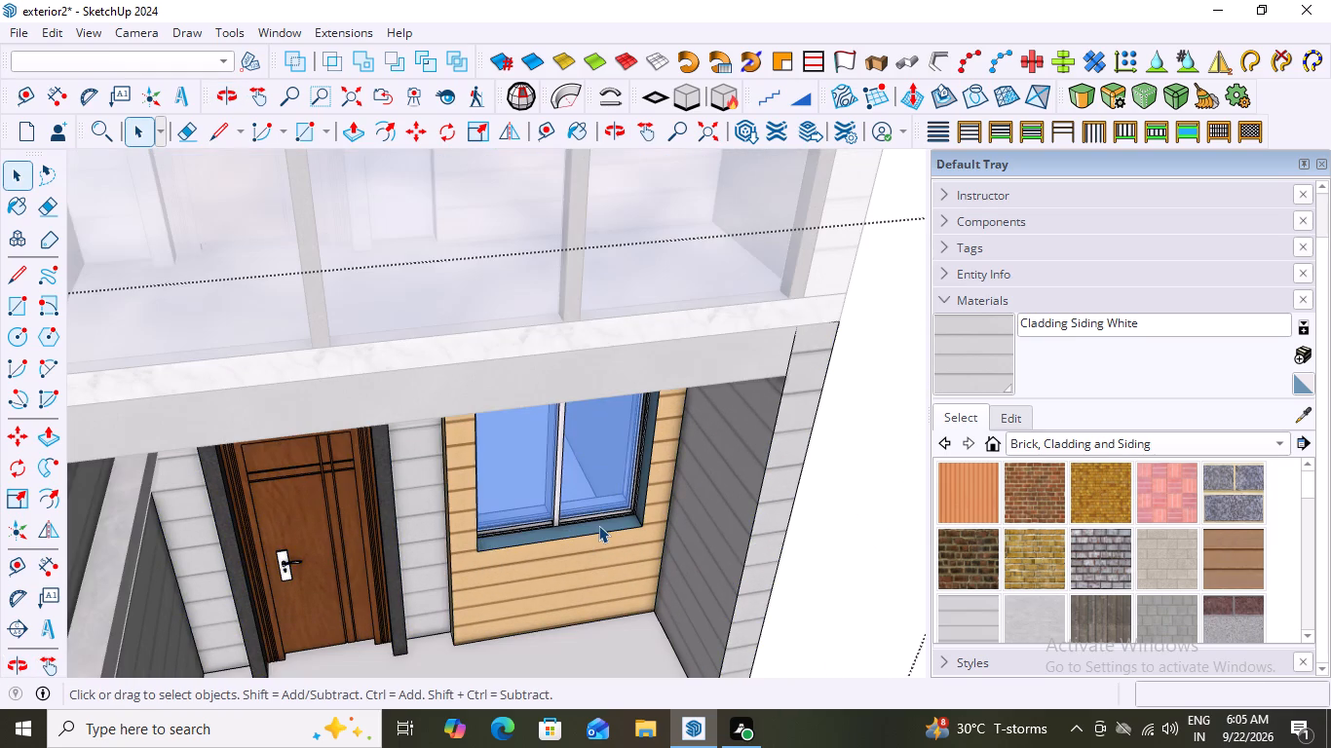
{"action": "left_click", "coordinate": [598, 525]}
Look through the Brick, Cladding and Siding, Stone and Tile material collections for a finish for the window surround.
{"action": "scroll", "coordinate": [1210, 525], "scroll_direction": "down", "scroll_amount": 4}
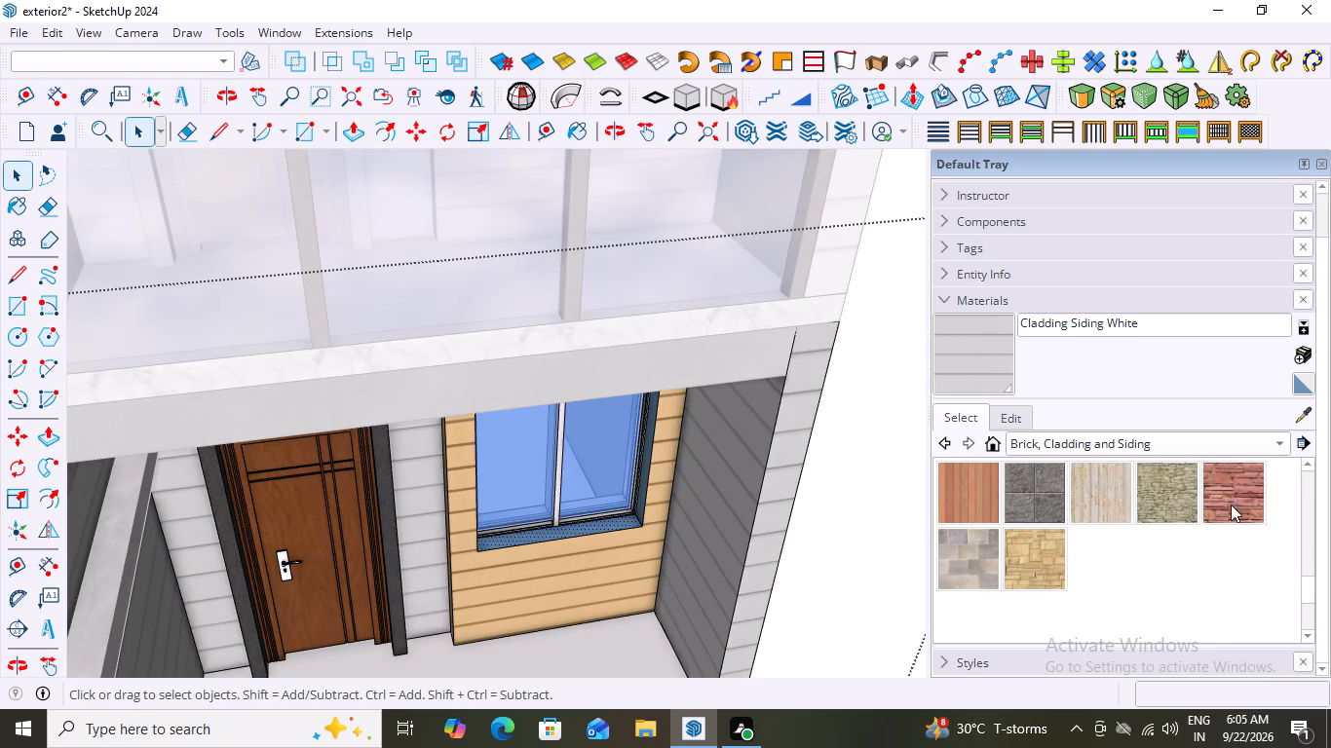
{"action": "left_click", "coordinate": [1275, 441]}
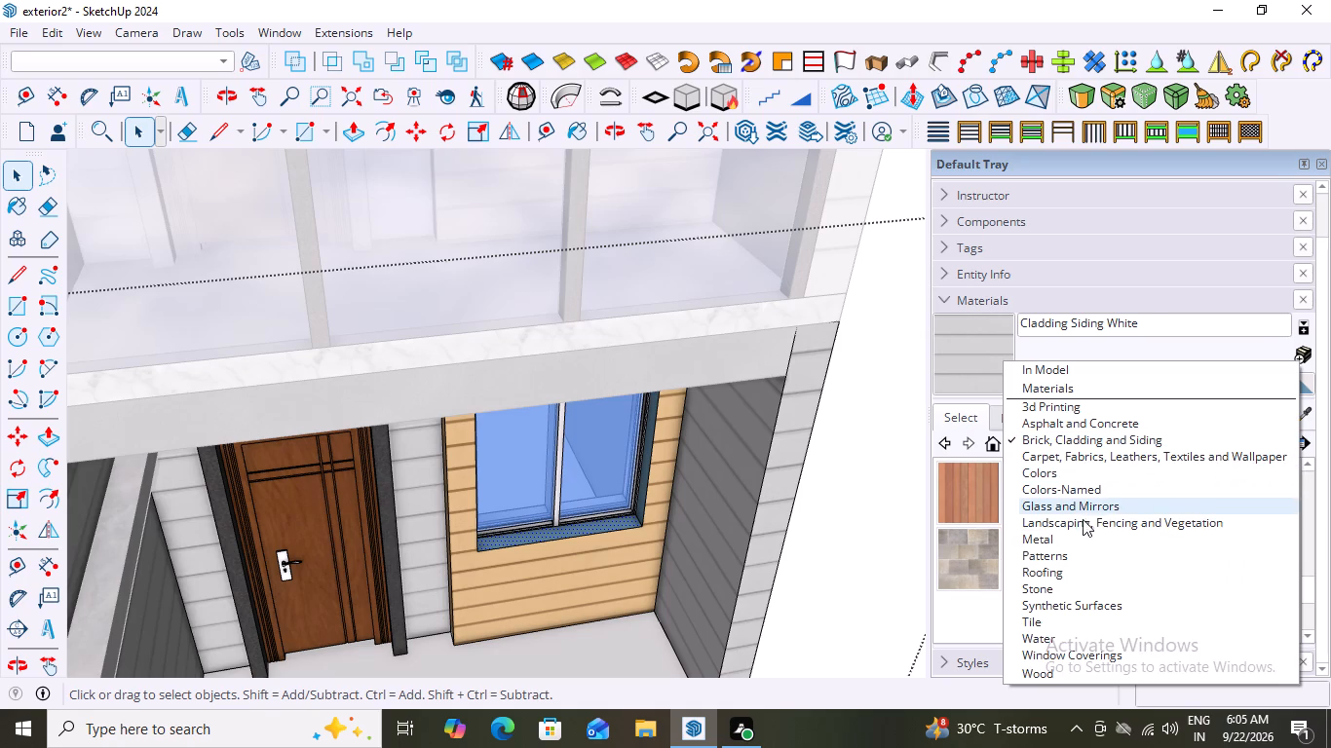
{"action": "left_click", "coordinate": [1037, 588]}
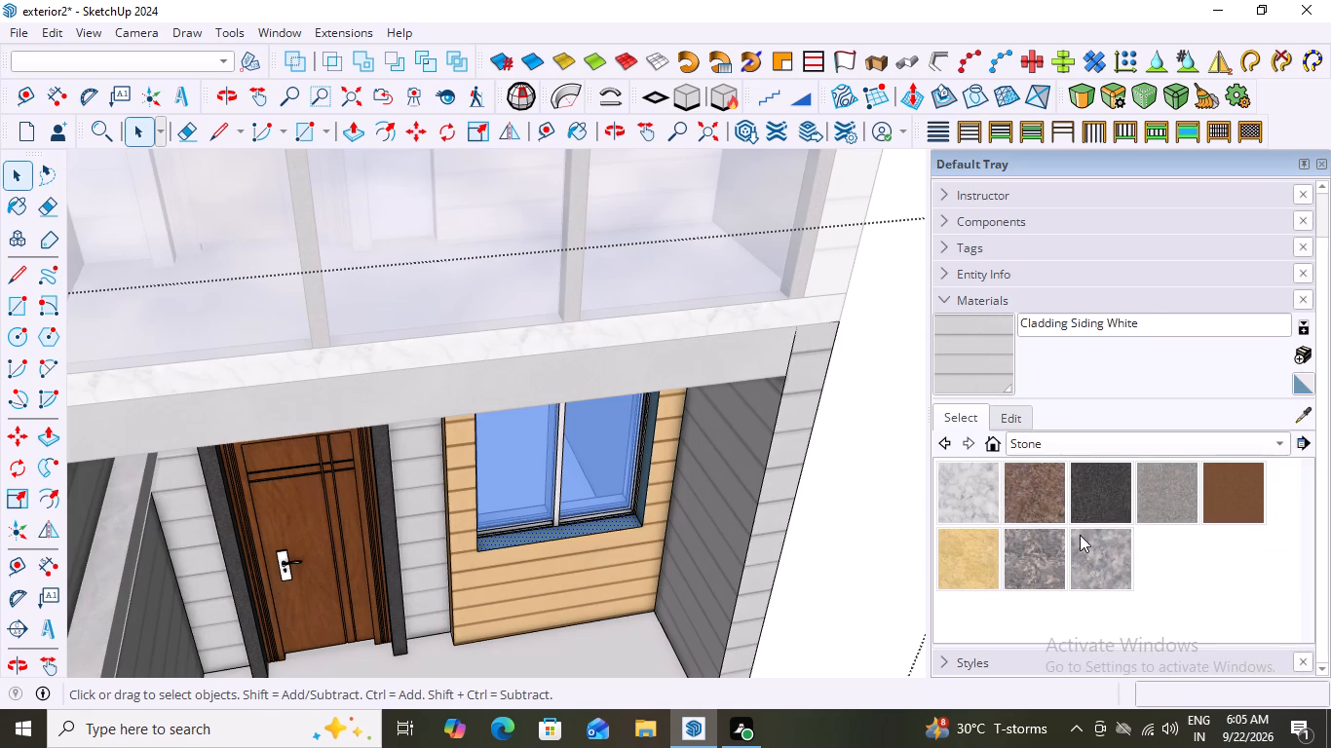
{"action": "left_click", "coordinate": [1282, 445]}
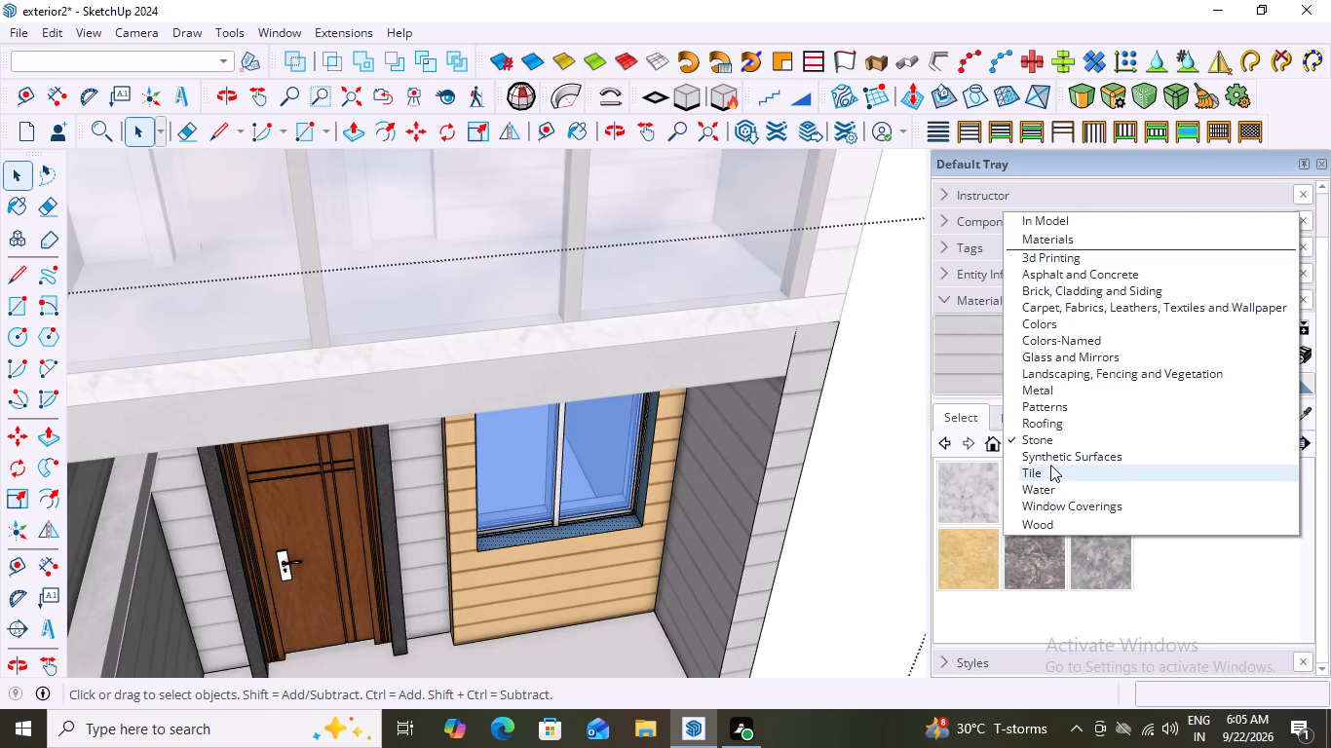
{"action": "left_click", "coordinate": [1037, 473]}
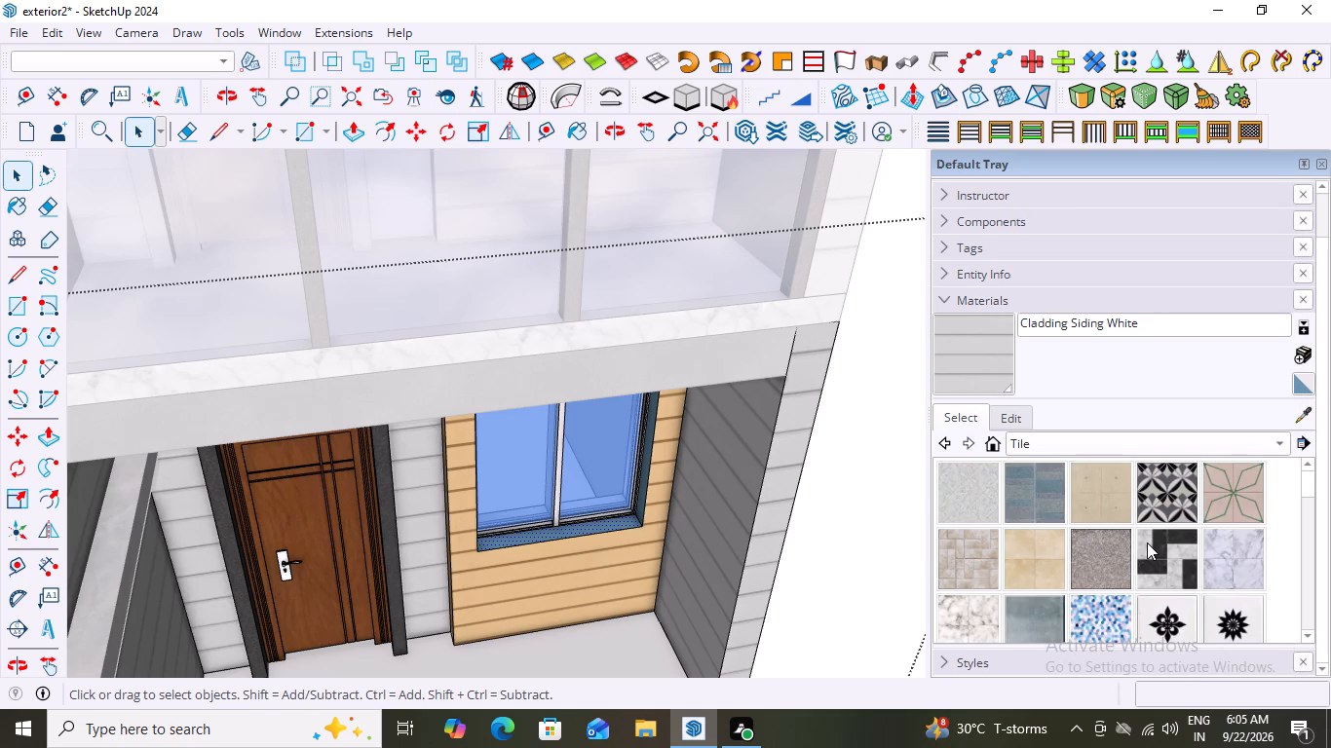
{"action": "scroll", "coordinate": [1147, 542], "scroll_direction": "down", "scroll_amount": 5}
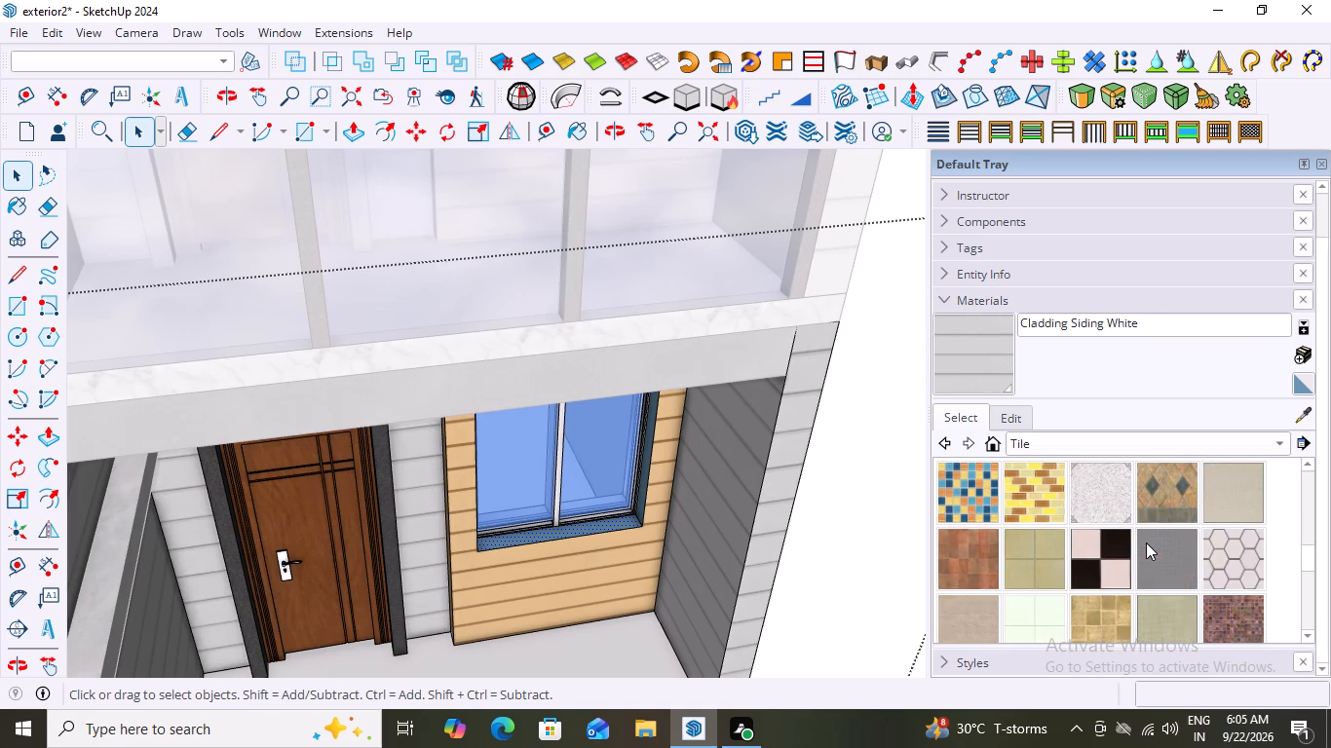
{"action": "scroll", "coordinate": [1146, 542], "scroll_direction": "down", "scroll_amount": 4}
{"action": "scroll", "coordinate": [1146, 542], "scroll_direction": "up", "scroll_amount": 7}
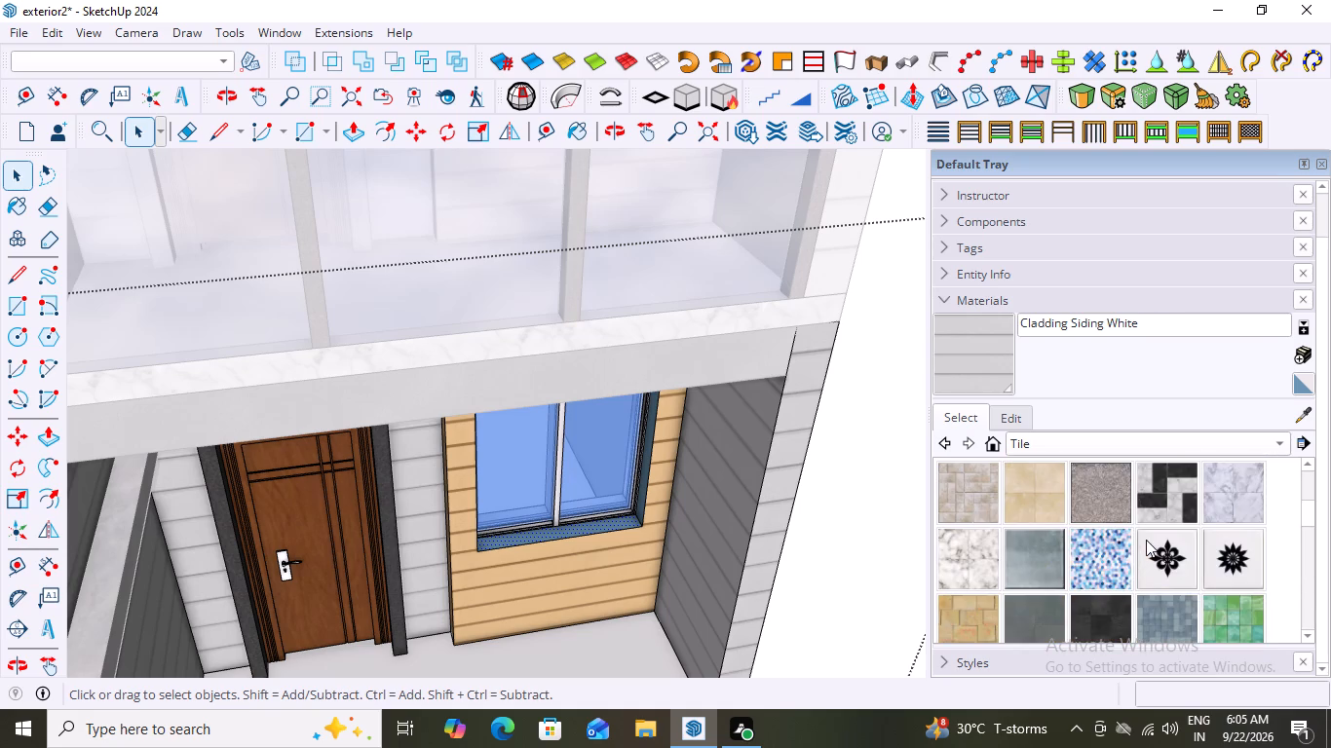
{"action": "scroll", "coordinate": [1146, 540], "scroll_direction": "up", "scroll_amount": 2}
{"action": "scroll", "coordinate": [1146, 540], "scroll_direction": "down", "scroll_amount": 2}
Paint the ground-floor window's sill, side and top reveals with Wallpaper Stripe from the Carpet, Fabrics, Leathers, Textiles and Wallpaper collection, and leave the group.
{"action": "left_click", "coordinate": [1276, 441]}
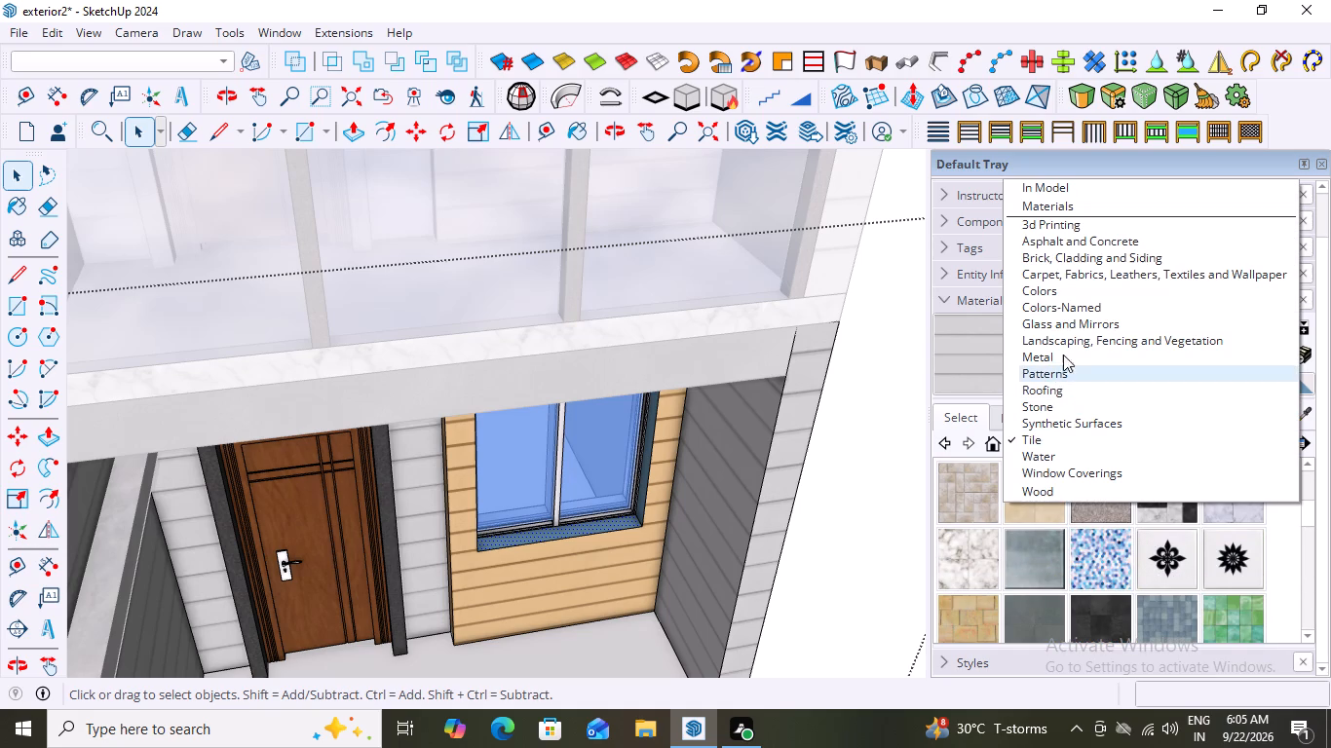
{"action": "left_click", "coordinate": [1059, 276]}
{"action": "scroll", "coordinate": [1131, 481], "scroll_direction": "down", "scroll_amount": 3}
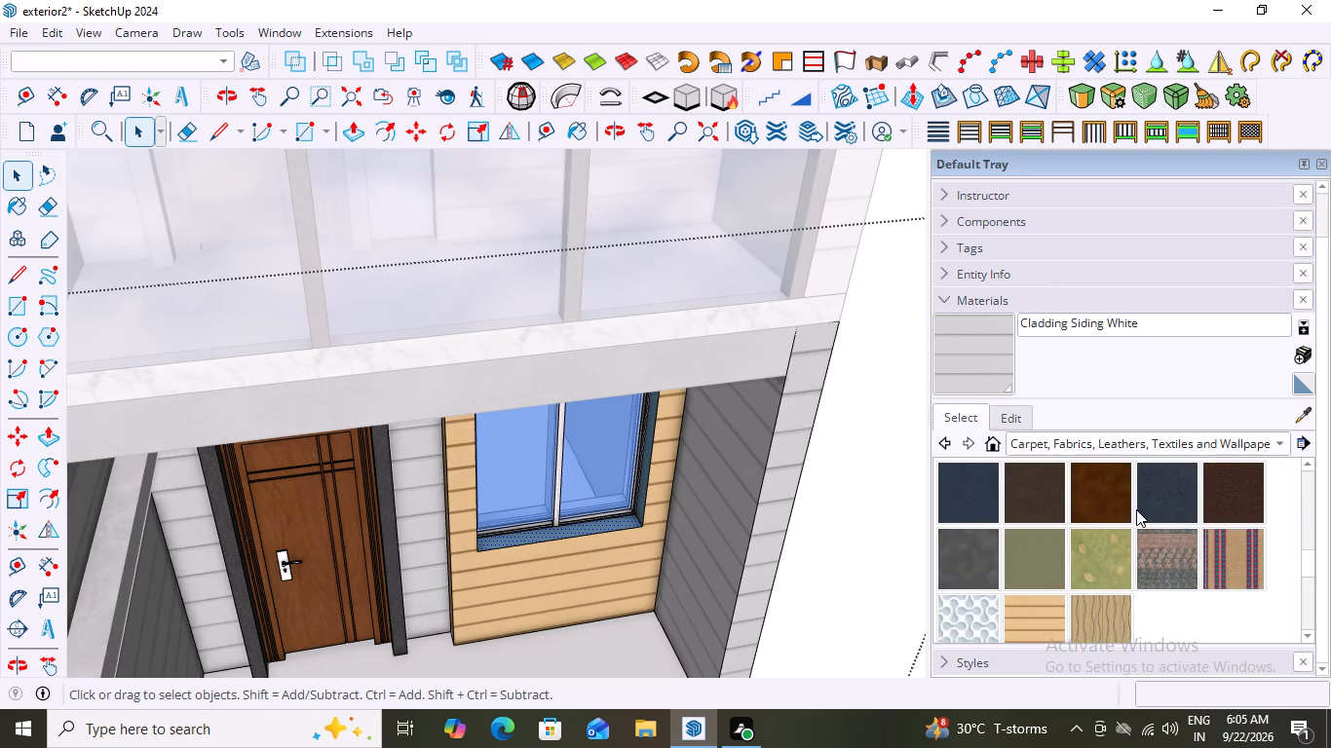
{"action": "scroll", "coordinate": [1133, 511], "scroll_direction": "down", "scroll_amount": 2}
{"action": "left_click", "coordinate": [1028, 504]}
{"action": "scroll", "coordinate": [603, 510], "scroll_direction": "up", "scroll_amount": 4}
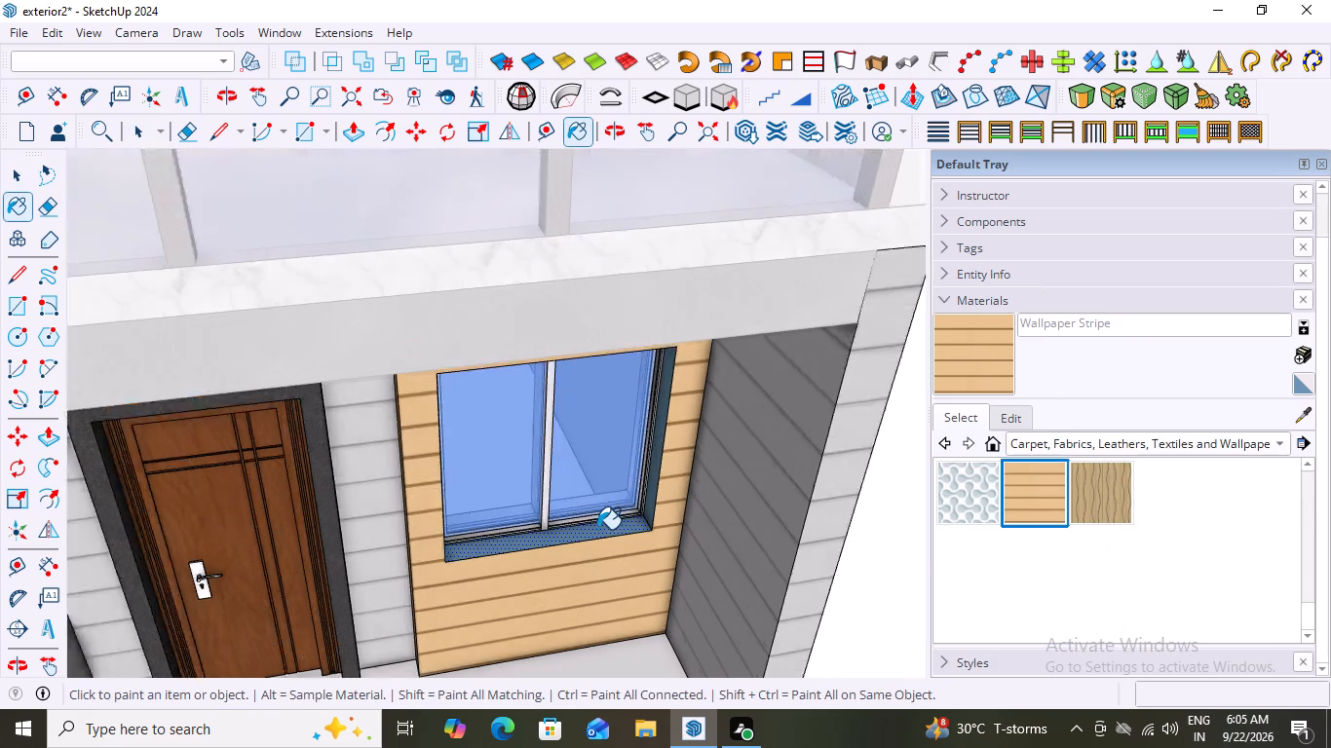
{"action": "scroll", "coordinate": [597, 529], "scroll_direction": "up", "scroll_amount": 2}
{"action": "left_click", "coordinate": [585, 535]}
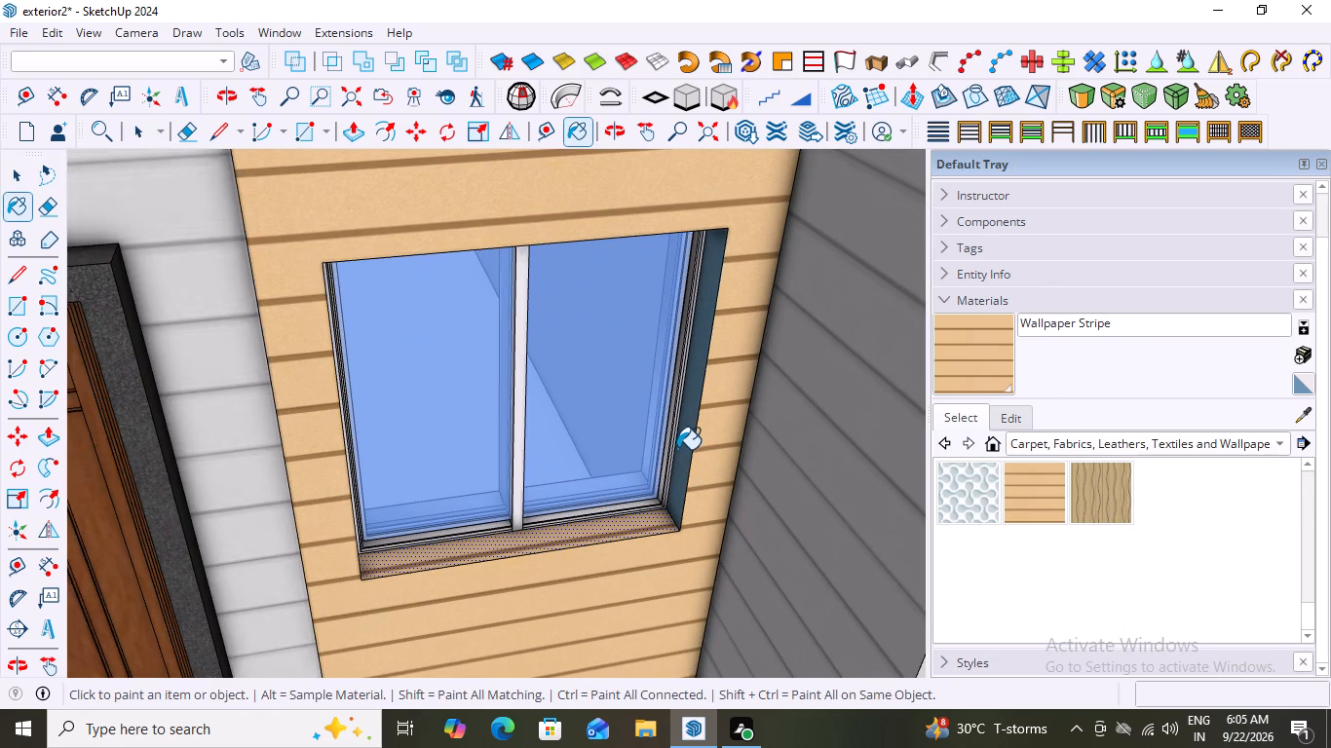
{"action": "left_click", "coordinate": [686, 455]}
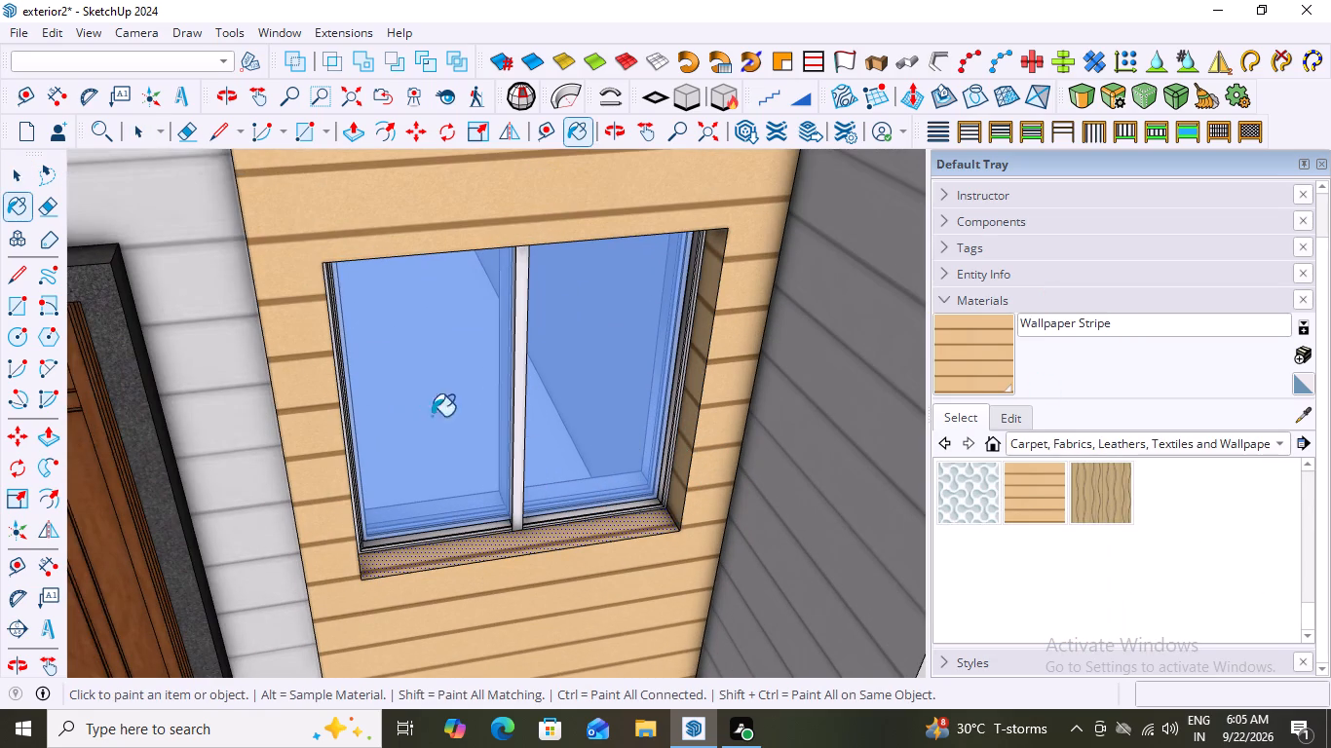
{"action": "middle_click_drag", "start_coordinate": [476, 424], "coordinate": [186, 422]}
{"action": "left_click", "coordinate": [359, 416]}
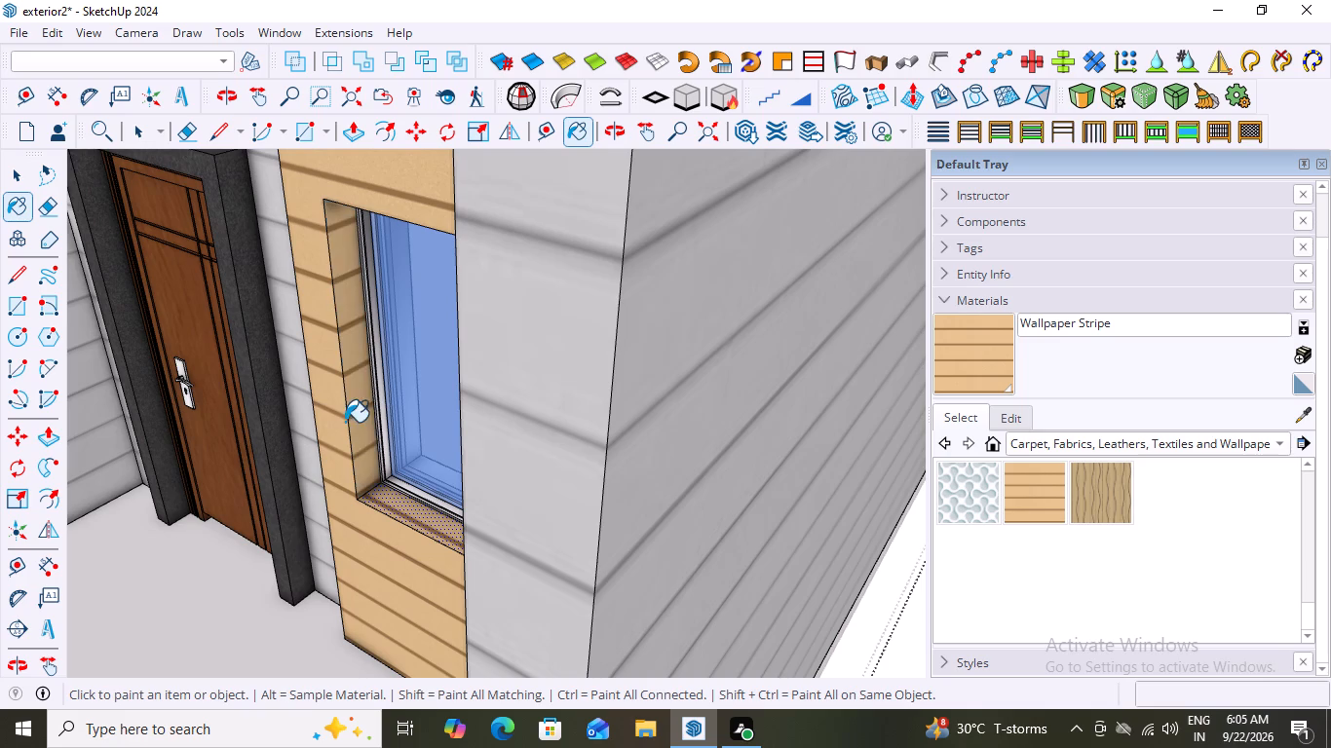
{"action": "middle_click_drag", "start_coordinate": [441, 428], "coordinate": [656, 162]}
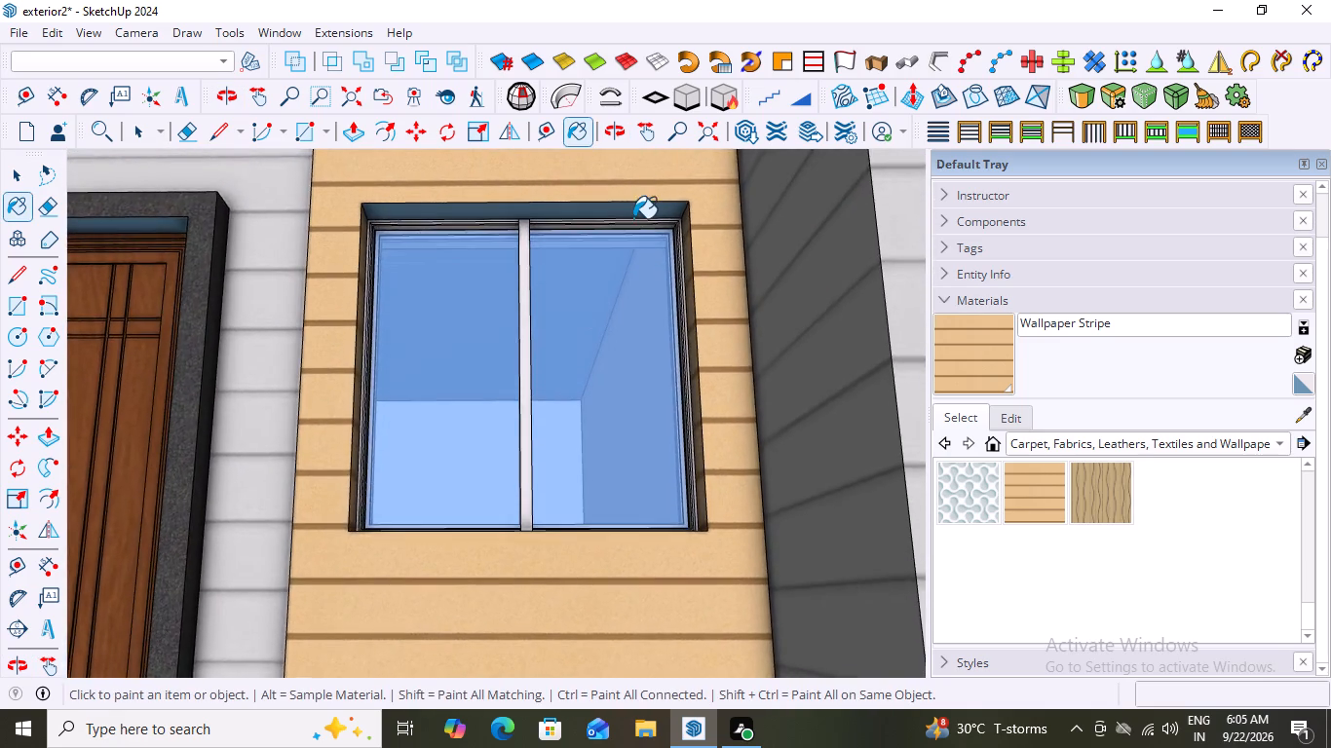
{"action": "scroll", "coordinate": [633, 218], "scroll_direction": "up", "scroll_amount": 6}
{"action": "left_click", "coordinate": [659, 202]}
{"action": "scroll", "coordinate": [548, 315], "scroll_direction": "down", "scroll_amount": 2}
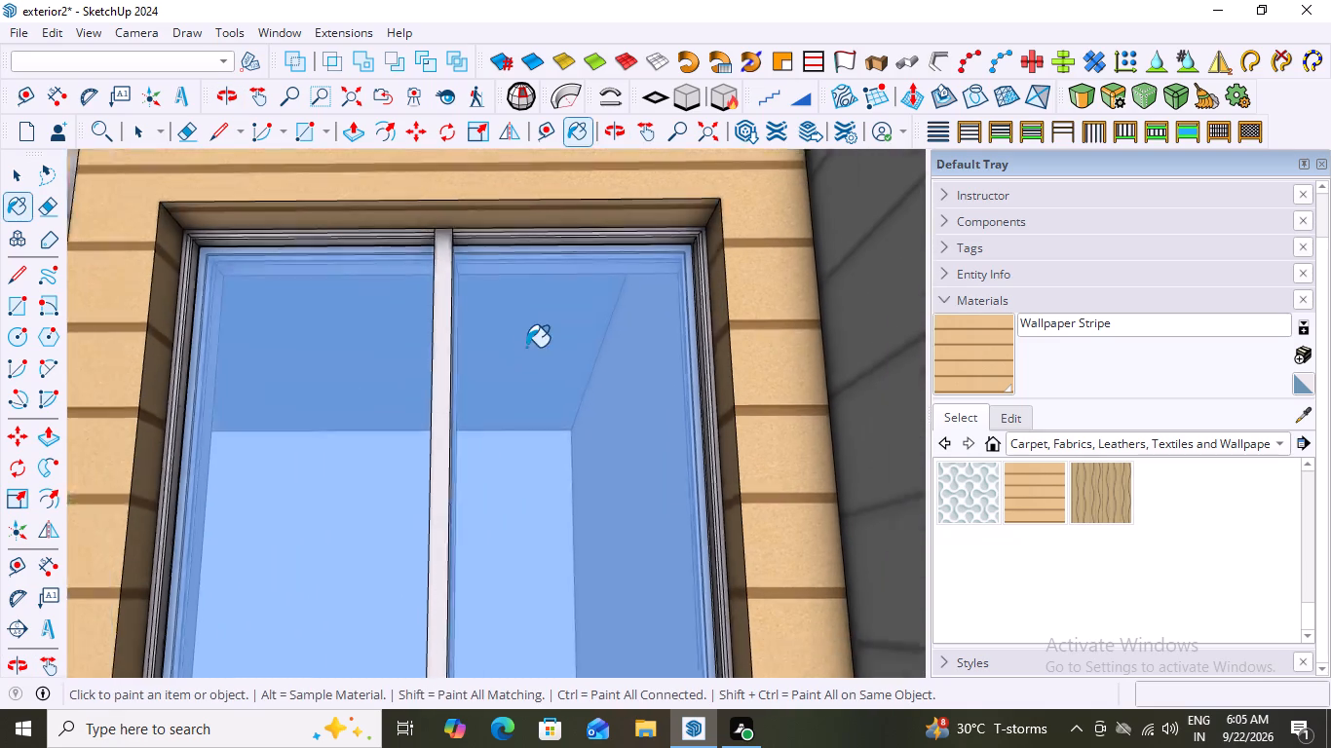
{"action": "scroll", "coordinate": [526, 347], "scroll_direction": "down", "scroll_amount": 17}
{"action": "middle_click_drag", "start_coordinate": [512, 379], "coordinate": [540, 540]}
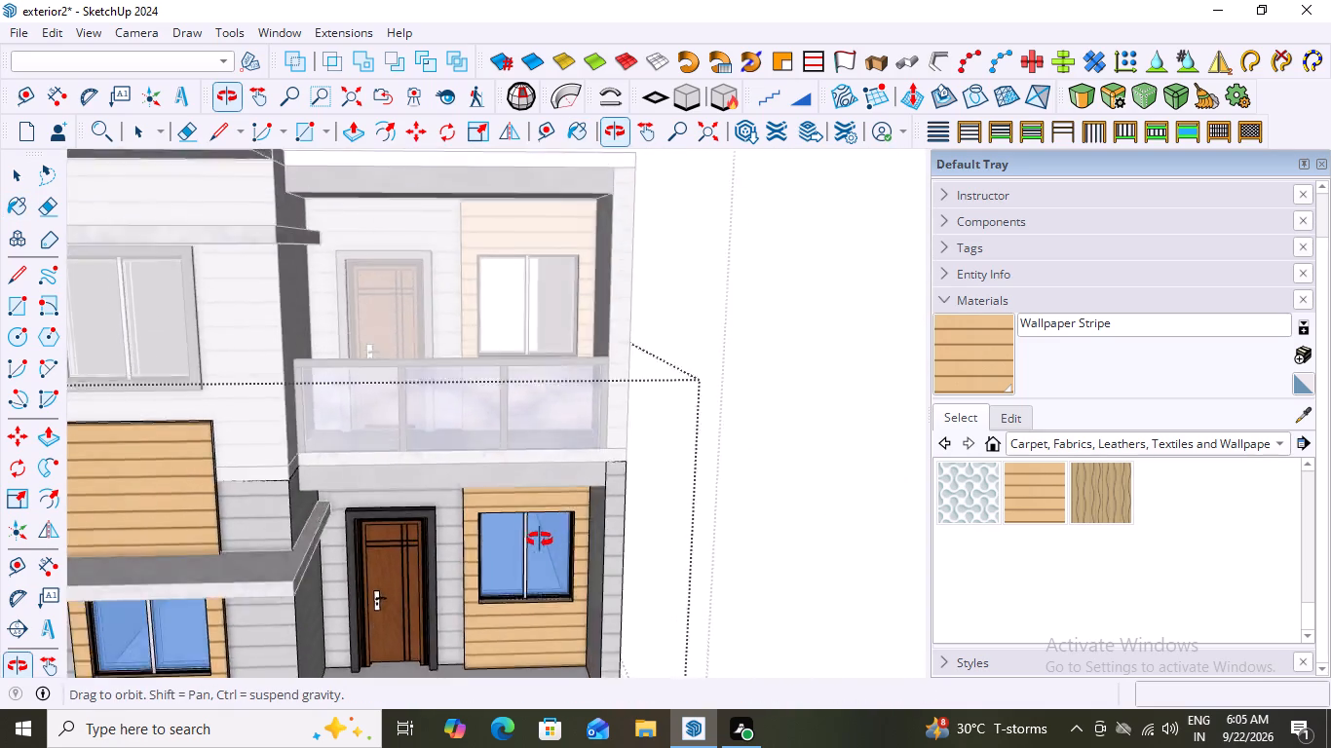
{"action": "middle_click_drag", "start_coordinate": [540, 540], "coordinate": [551, 601]}
{"action": "key", "text": "space"}
{"action": "left_click", "coordinate": [835, 393]}
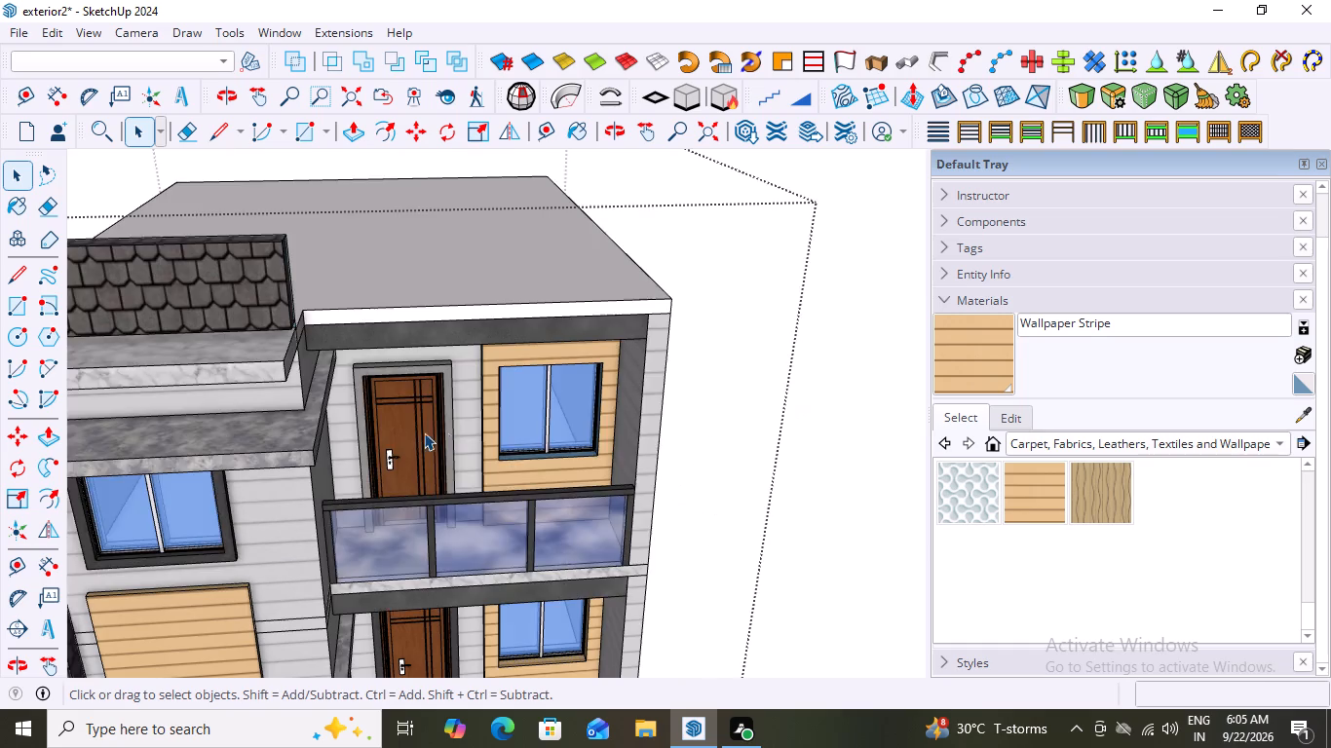
Open the upper-floor group, paint the balcony window's sill, side and top reveals with Wallpaper Stripe, and leave the group.
{"action": "scroll", "coordinate": [523, 429], "scroll_direction": "up", "scroll_amount": 10}
{"action": "left_click", "coordinate": [586, 469]}
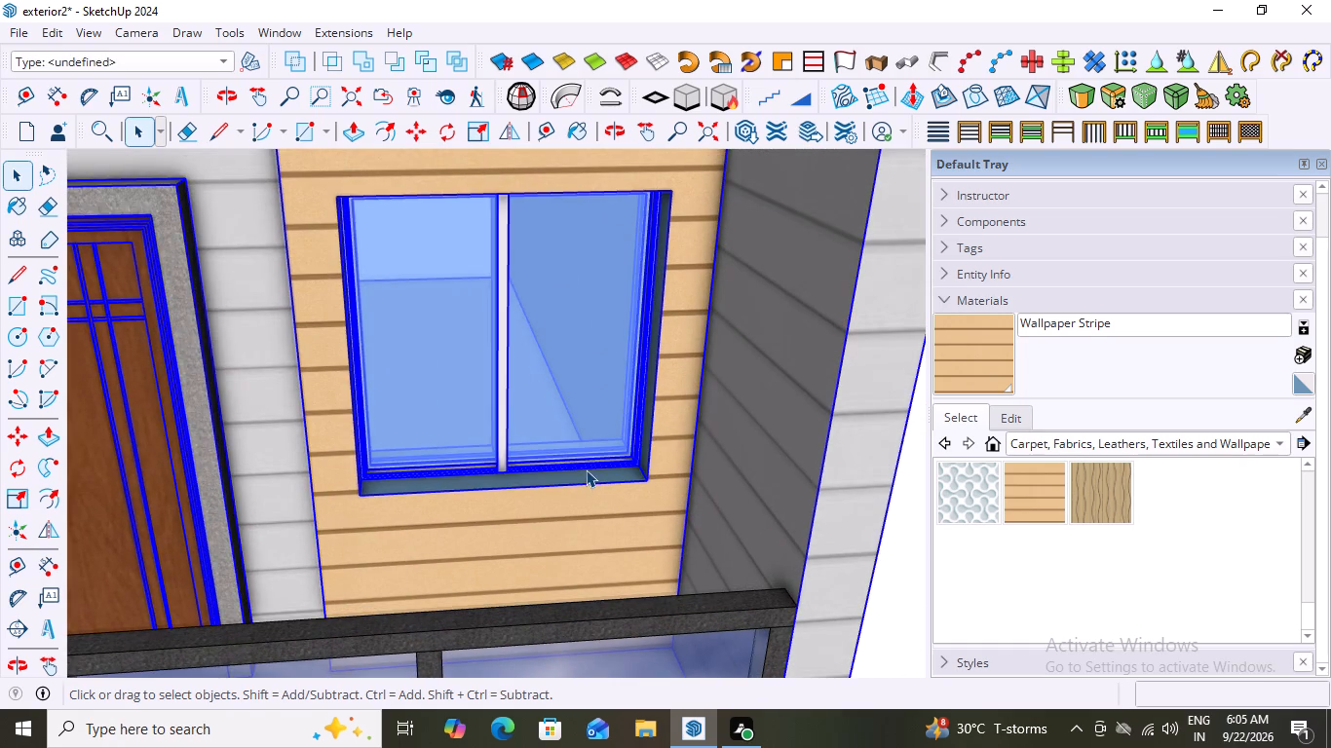
{"action": "double_click", "coordinate": [584, 476]}
{"action": "left_click", "coordinate": [584, 476]}
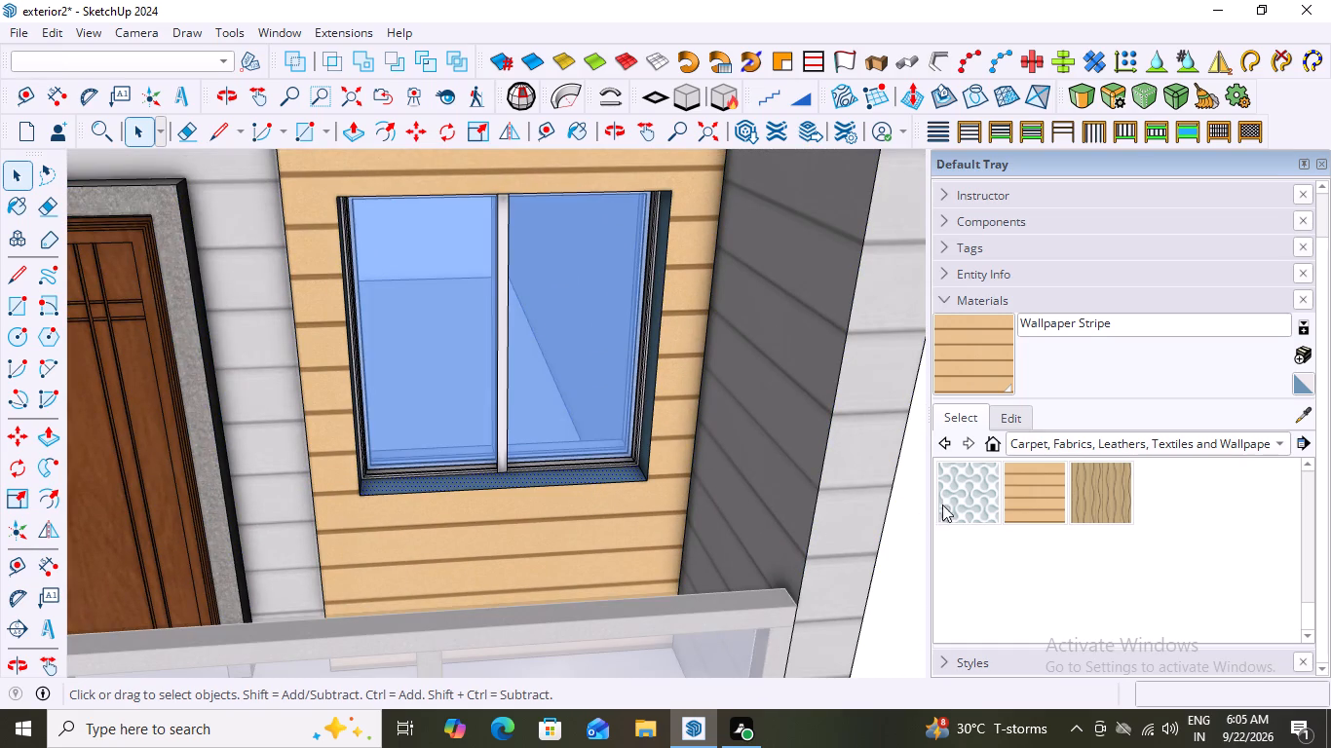
{"action": "left_click", "coordinate": [1044, 509]}
{"action": "left_click", "coordinate": [566, 477]}
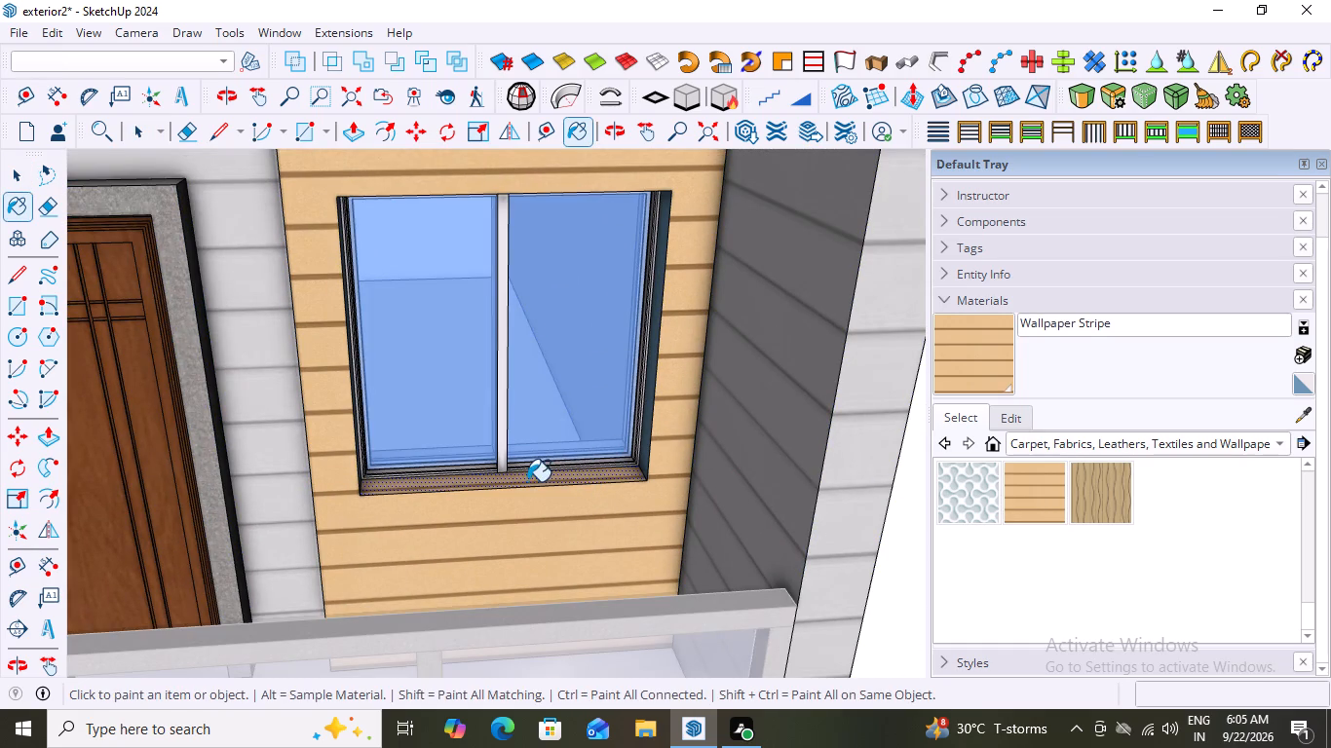
{"action": "middle_click_drag", "start_coordinate": [526, 481], "coordinate": [380, 475]}
{"action": "left_click", "coordinate": [362, 419]}
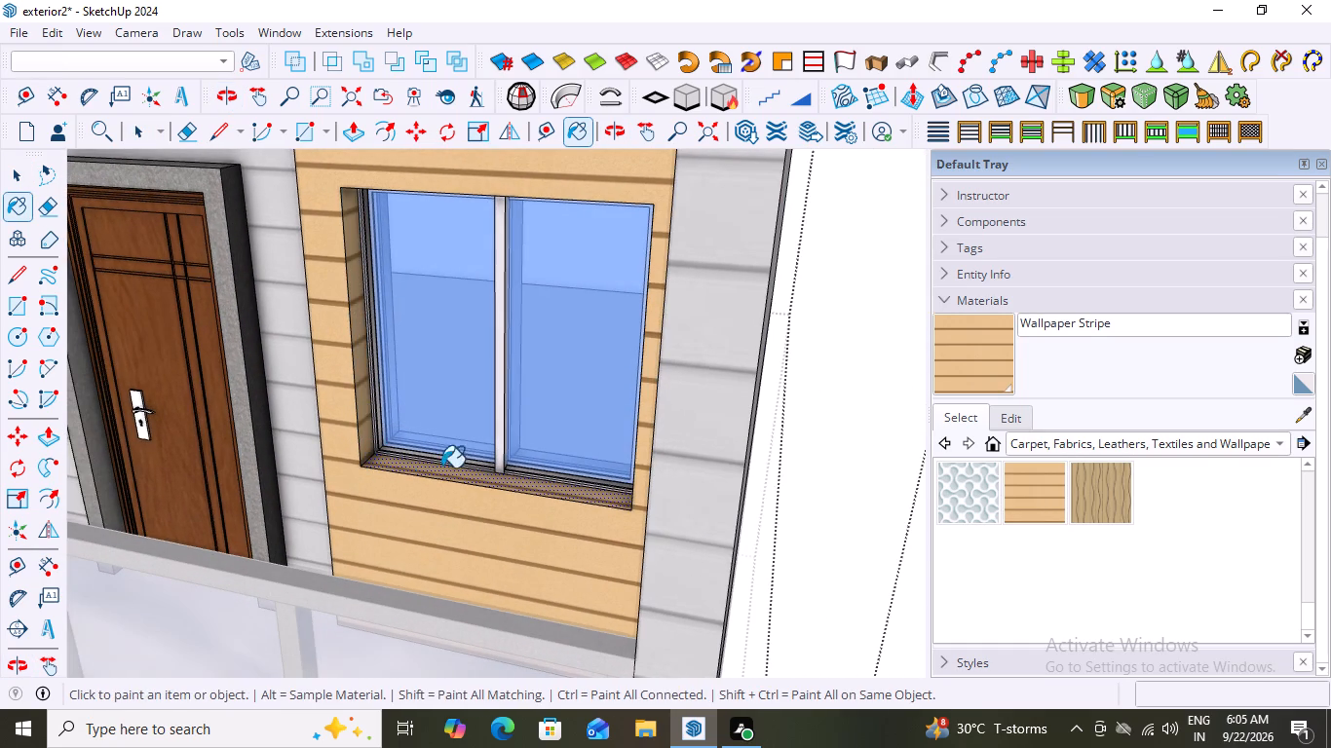
{"action": "middle_click_drag", "start_coordinate": [452, 465], "coordinate": [780, 469]}
{"action": "left_click", "coordinate": [624, 403]}
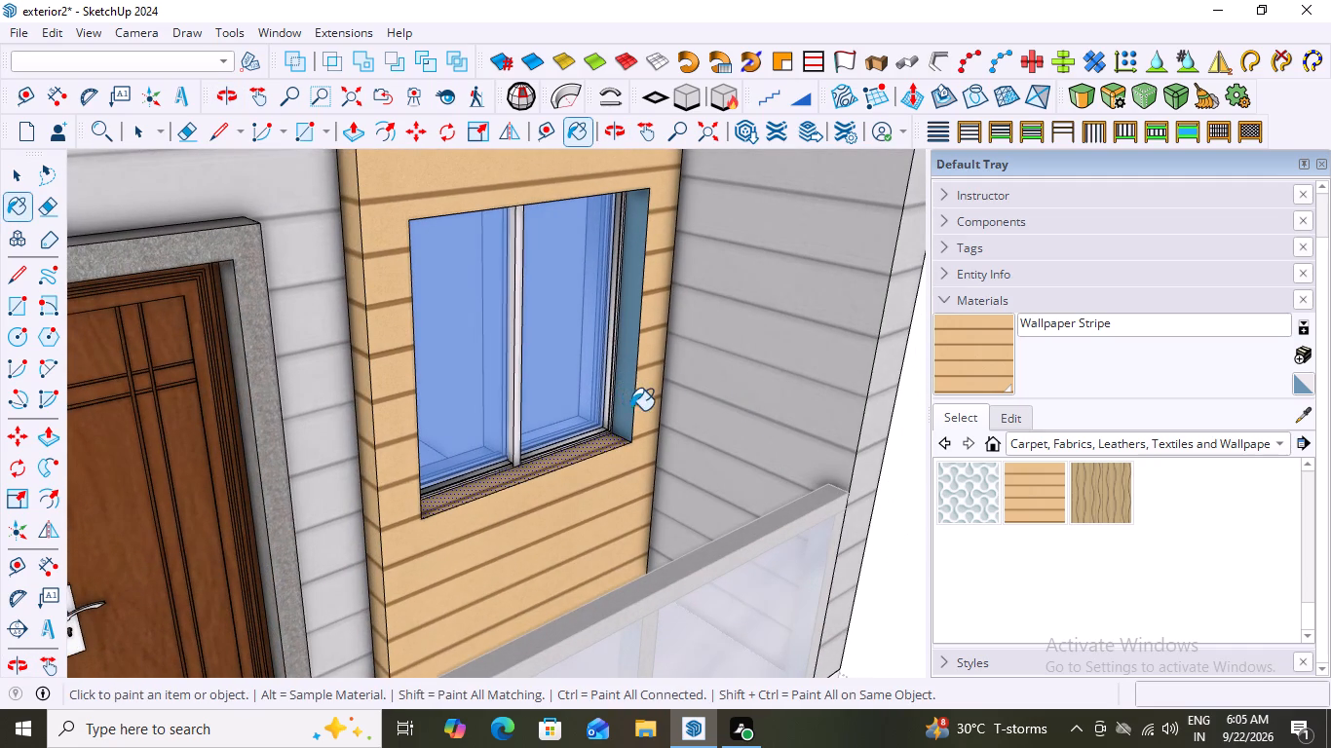
{"action": "middle_click_drag", "start_coordinate": [631, 415], "coordinate": [550, 212]}
{"action": "scroll", "coordinate": [556, 208], "scroll_direction": "up", "scroll_amount": 8}
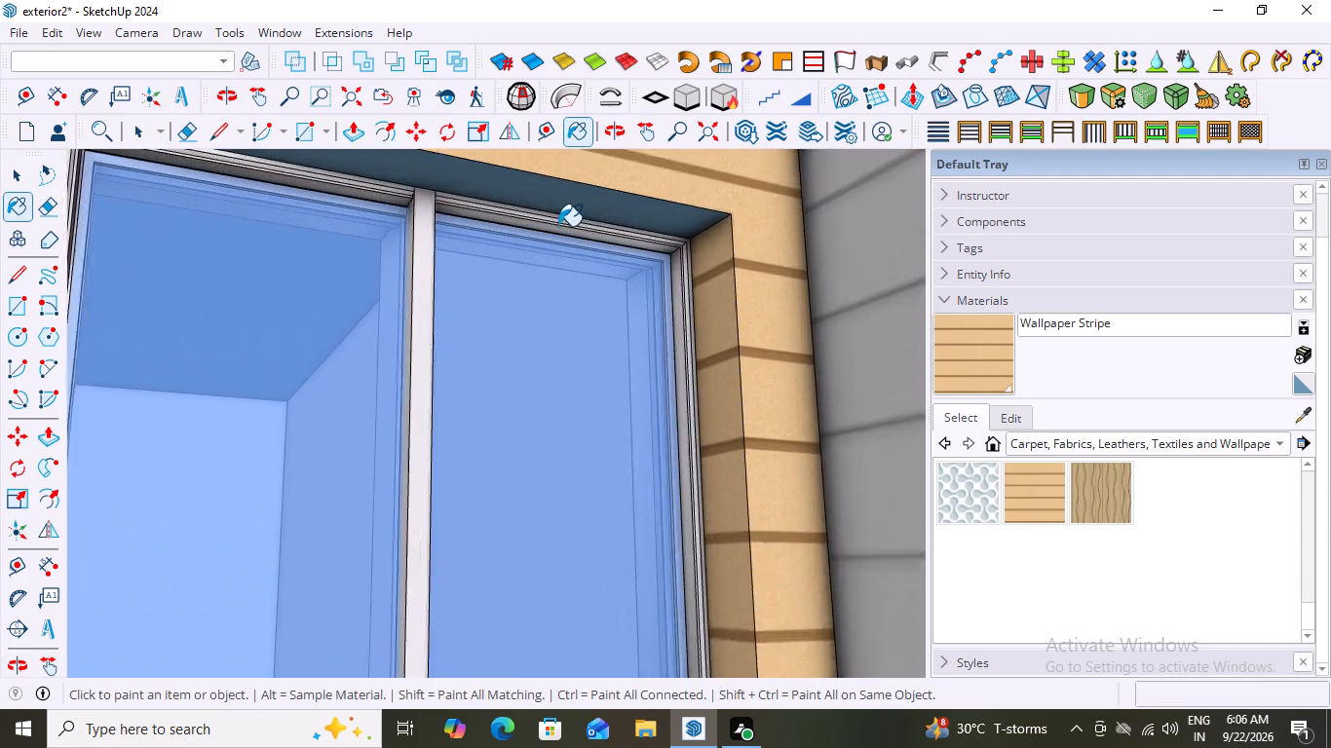
{"action": "scroll", "coordinate": [558, 226], "scroll_direction": "up", "scroll_amount": 3}
{"action": "left_click", "coordinate": [587, 194]}
{"action": "scroll", "coordinate": [437, 311], "scroll_direction": "down", "scroll_amount": 5}
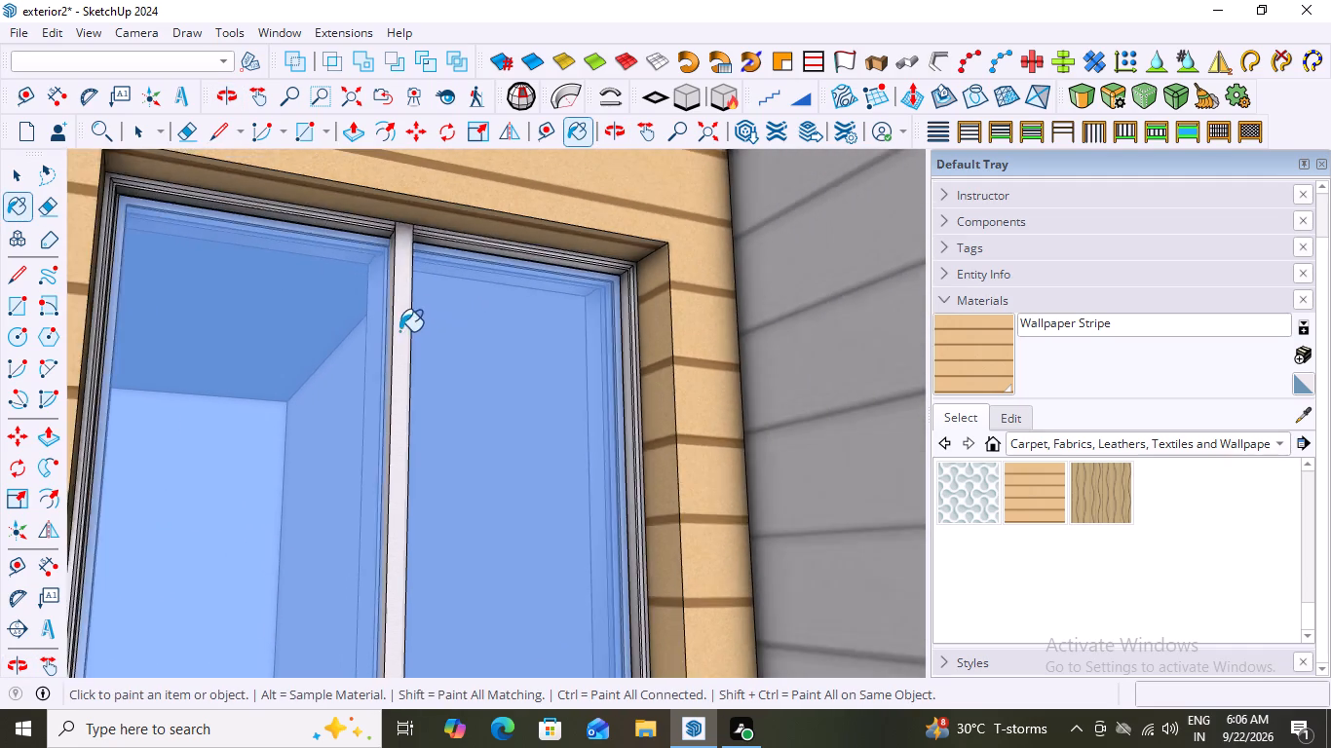
{"action": "scroll", "coordinate": [399, 331], "scroll_direction": "down", "scroll_amount": 11}
{"action": "key", "text": "space"}
{"action": "scroll", "coordinate": [579, 320], "scroll_direction": "down", "scroll_amount": 10}
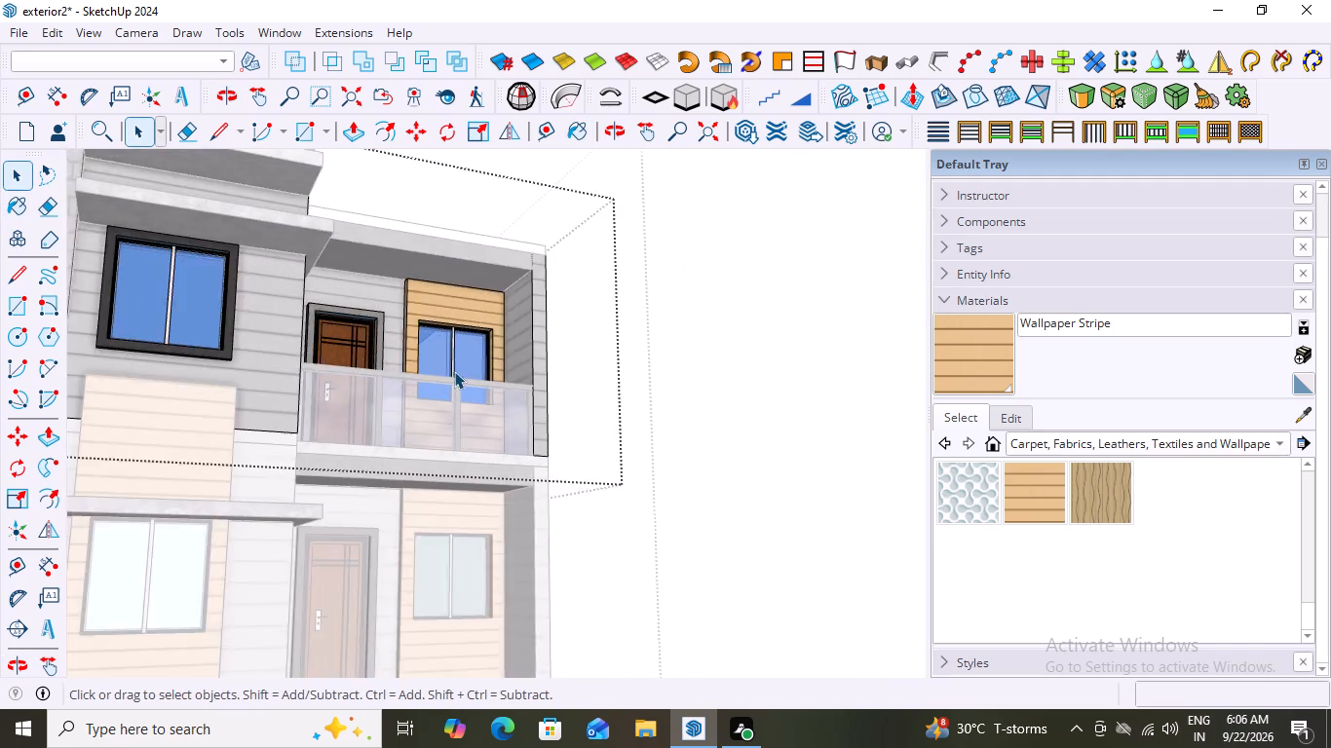
{"action": "middle_click_drag", "start_coordinate": [505, 338], "coordinate": [414, 510]}
{"action": "left_click", "coordinate": [766, 330]}
Examine the whole house from the front and both sides, including the balcony and the shingled roof parapet.
{"action": "scroll", "coordinate": [689, 360], "scroll_direction": "down", "scroll_amount": 4}
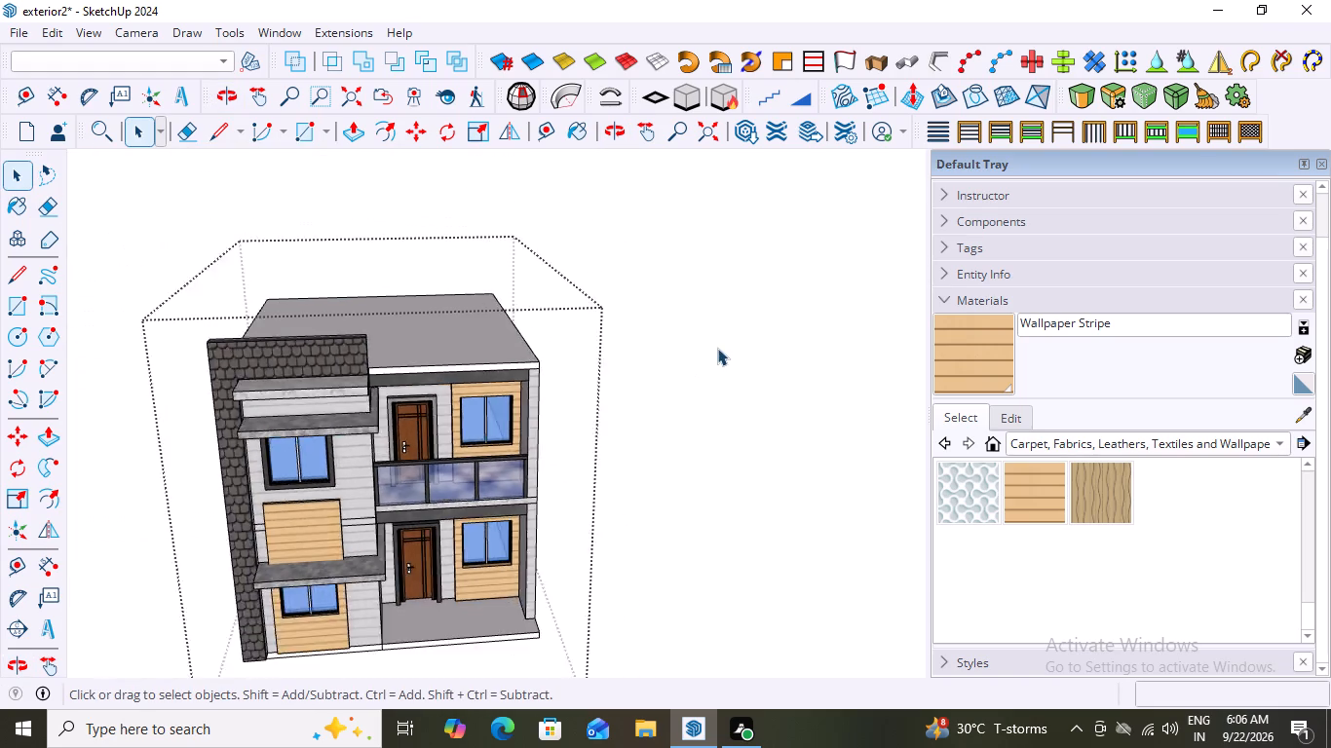
{"action": "scroll", "coordinate": [717, 348], "scroll_direction": "down", "scroll_amount": 6}
{"action": "middle_click_drag", "start_coordinate": [692, 420], "coordinate": [674, 393]}
{"action": "scroll", "coordinate": [523, 398], "scroll_direction": "up", "scroll_amount": 2}
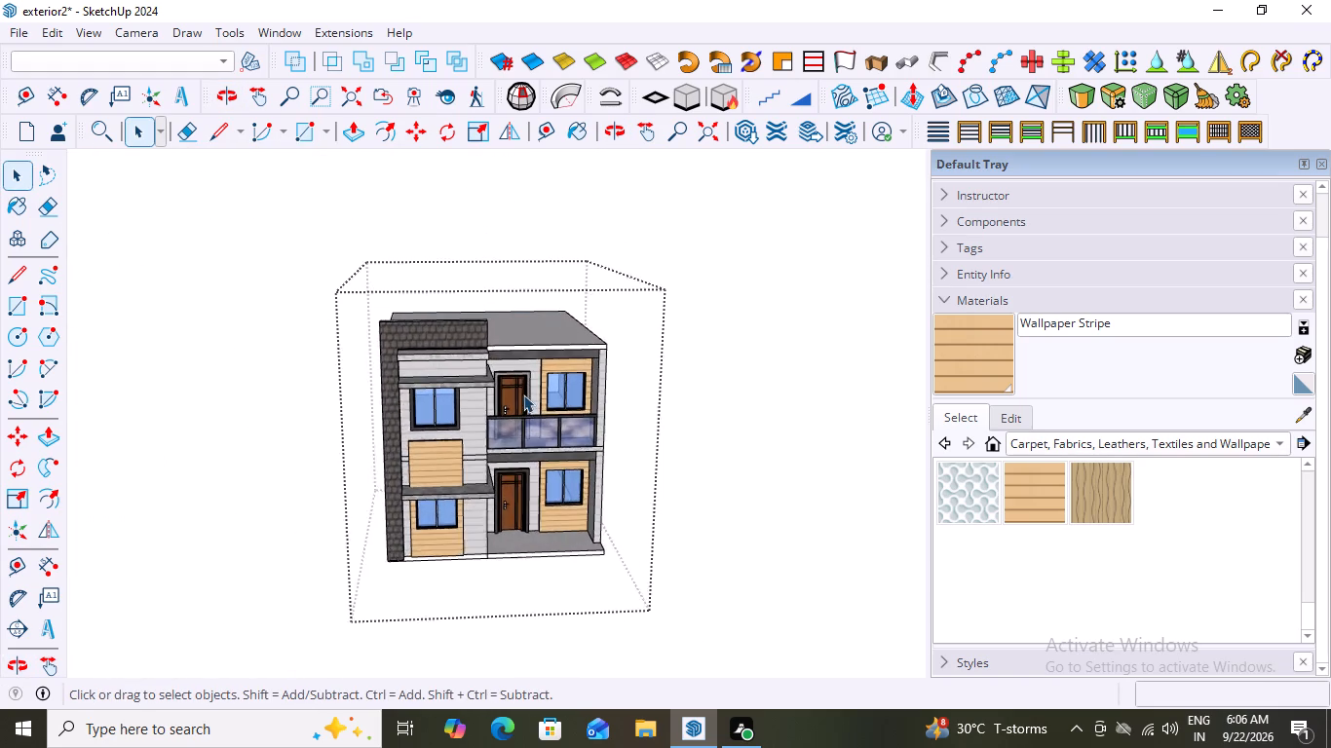
{"action": "scroll", "coordinate": [523, 394], "scroll_direction": "up", "scroll_amount": 9}
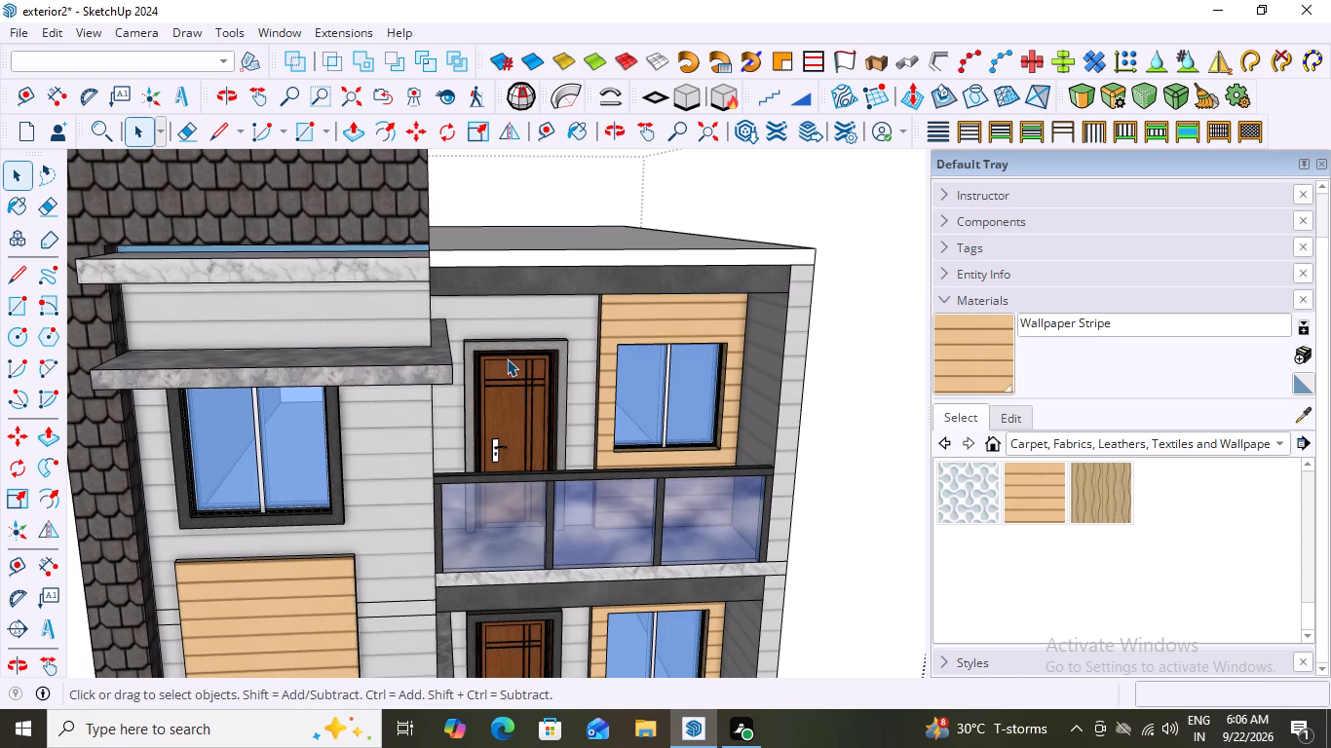
{"action": "scroll", "coordinate": [507, 358], "scroll_direction": "down", "scroll_amount": 6}
{"action": "scroll", "coordinate": [578, 419], "scroll_direction": "down", "scroll_amount": 1}
{"action": "middle_click_drag", "start_coordinate": [735, 374], "coordinate": [597, 376]}
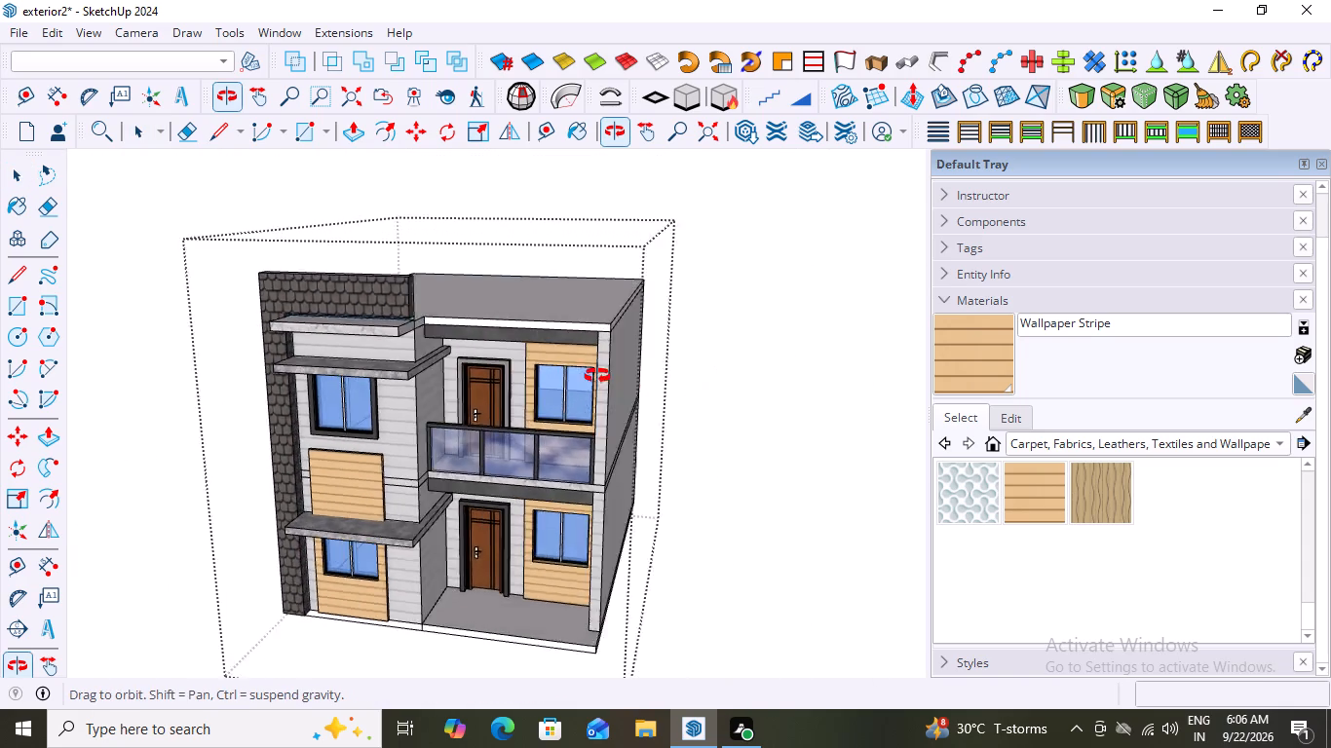
{"action": "middle_click_drag", "start_coordinate": [597, 376], "coordinate": [743, 356]}
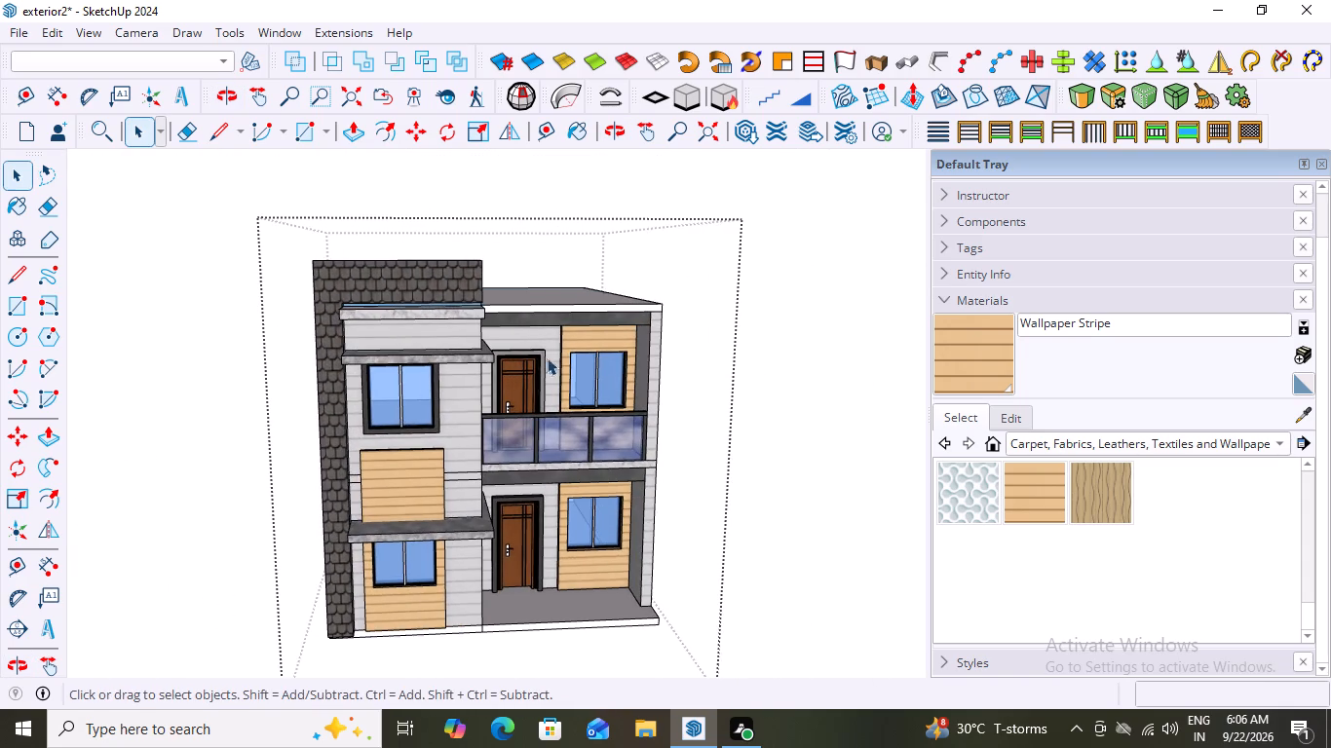
{"action": "scroll", "coordinate": [404, 277], "scroll_direction": "up", "scroll_amount": 9}
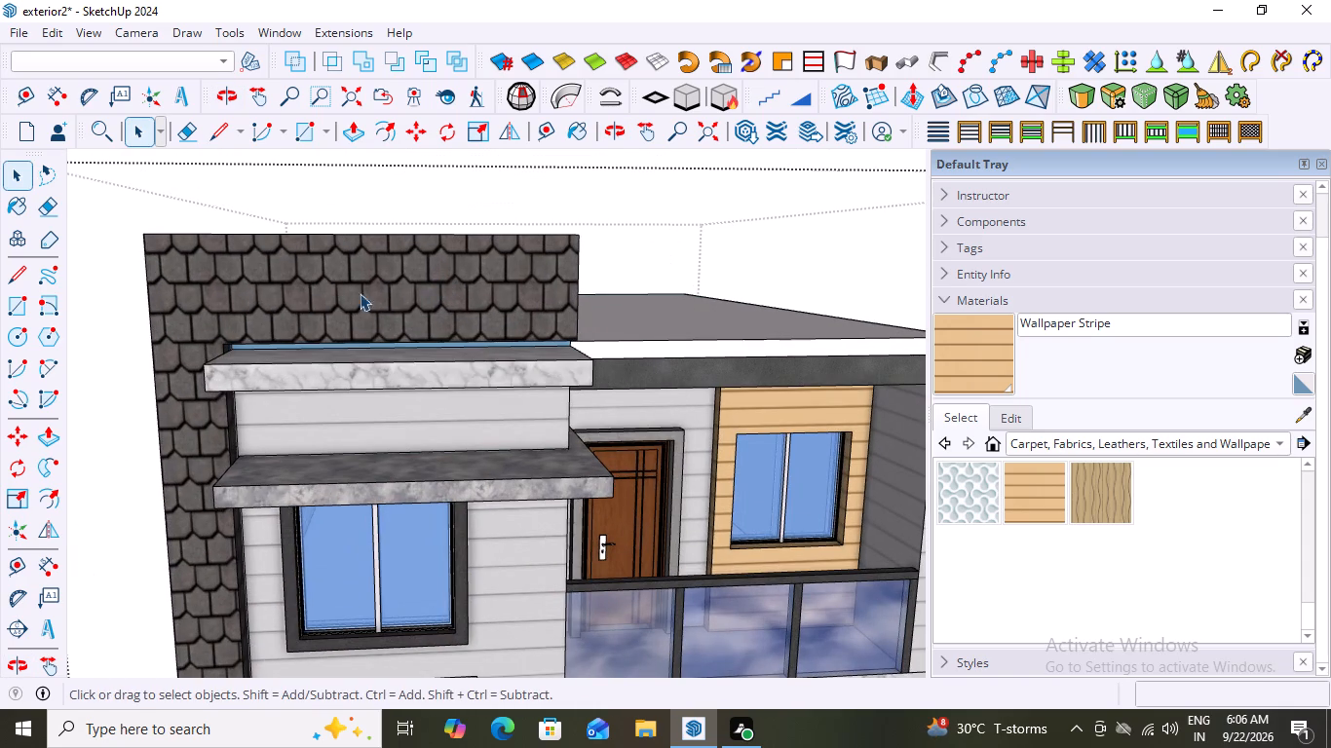
{"action": "scroll", "coordinate": [284, 301], "scroll_direction": "down", "scroll_amount": 13}
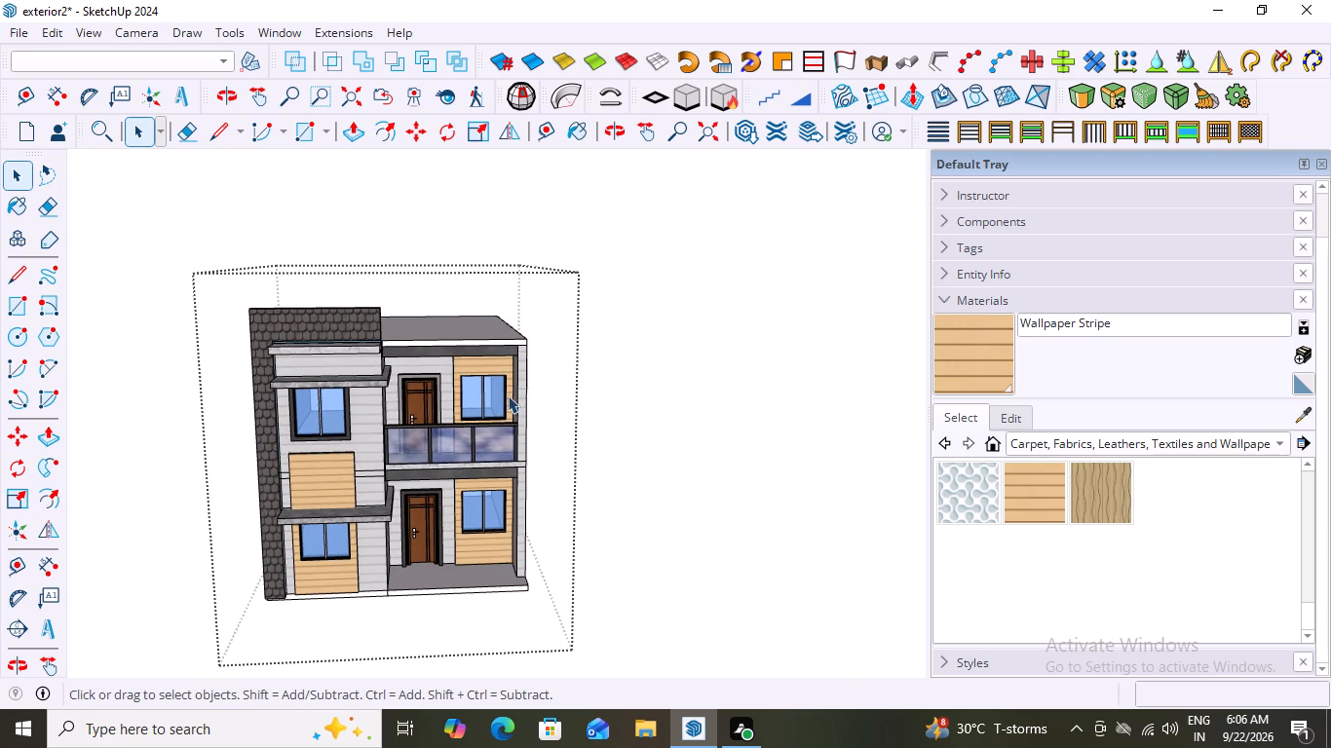
{"action": "middle_click_drag", "start_coordinate": [579, 385], "coordinate": [704, 337]}
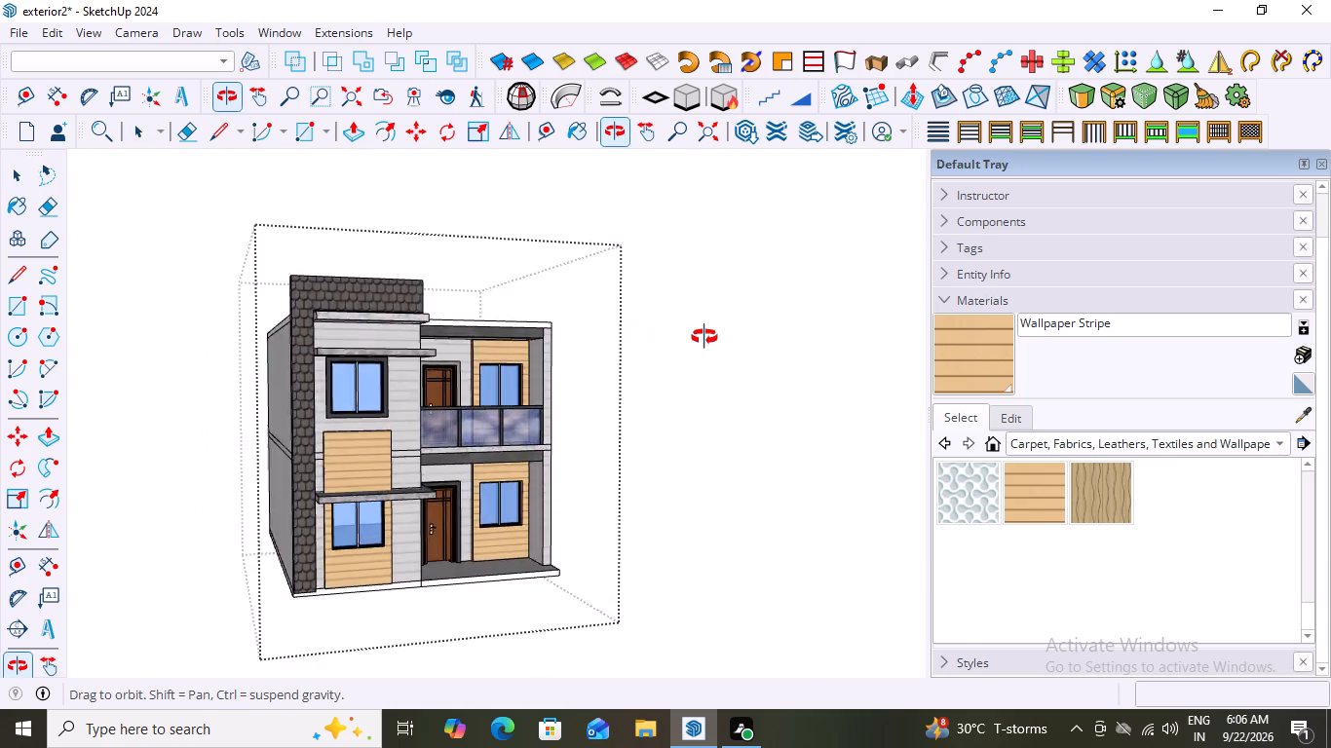
{"action": "middle_click_drag", "start_coordinate": [704, 337], "coordinate": [276, 355]}
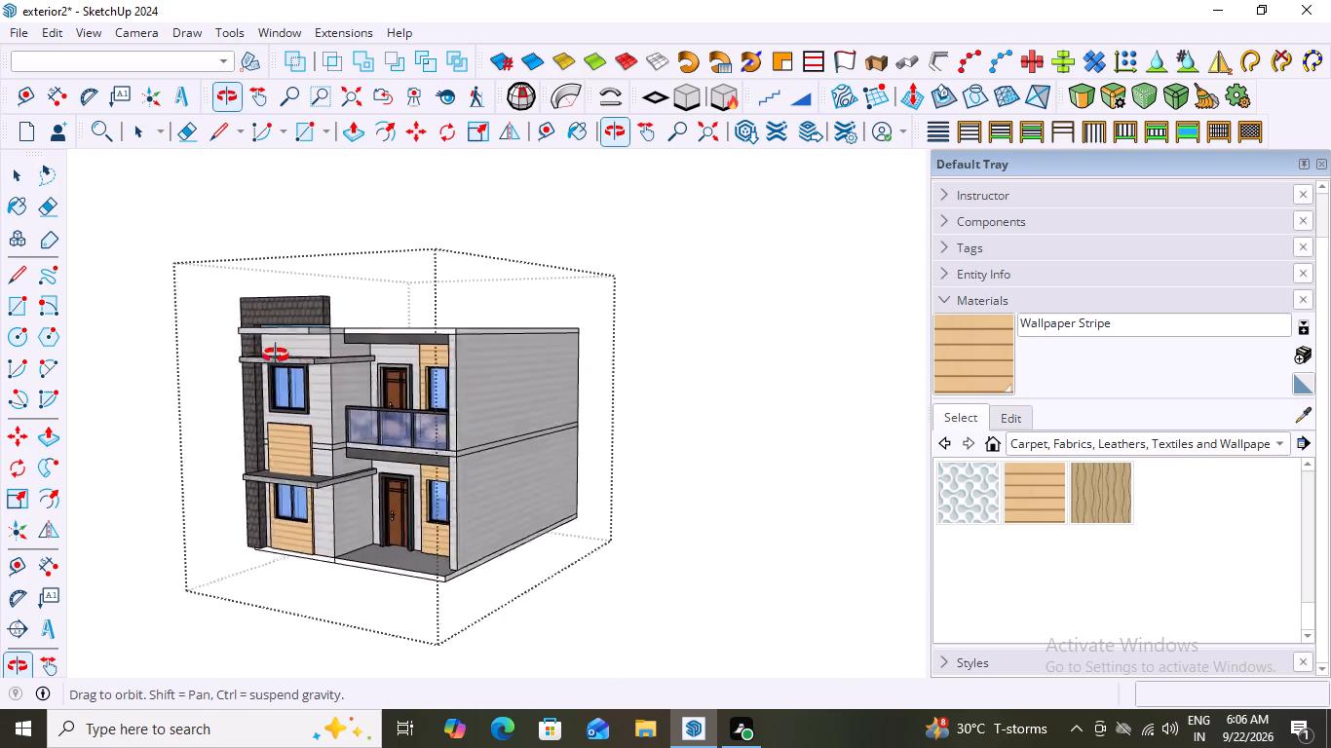
Draw a small rectangle, about 3 7/8" by 5 1/16", on the roof slab's front corner beside the shingled parapet.
{"action": "middle_click_drag", "start_coordinate": [276, 355], "coordinate": [585, 356]}
{"action": "scroll", "coordinate": [585, 356], "scroll_direction": "up", "scroll_amount": 1}
{"action": "scroll", "coordinate": [434, 346], "scroll_direction": "up", "scroll_amount": 1}
{"action": "middle_click_drag", "start_coordinate": [552, 373], "coordinate": [474, 369]}
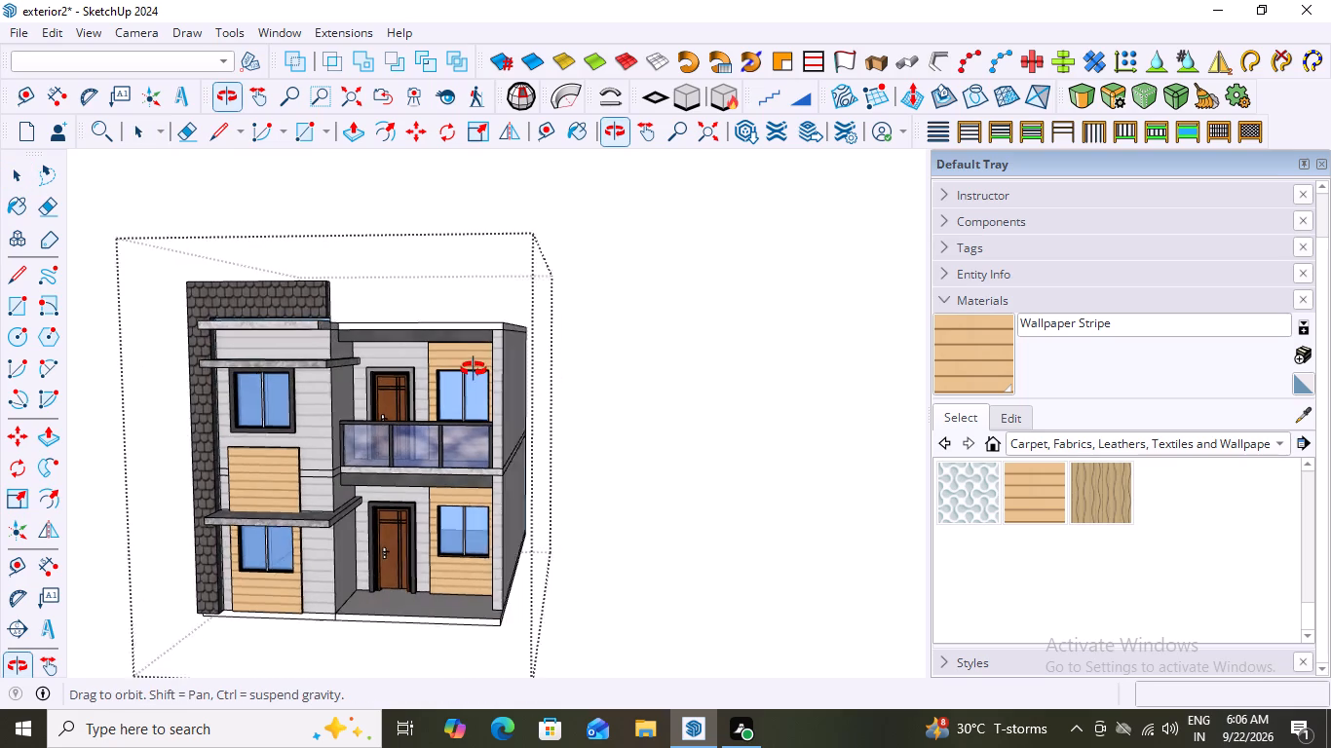
{"action": "middle_click_drag", "start_coordinate": [474, 369], "coordinate": [488, 371]}
{"action": "middle_click_drag", "start_coordinate": [408, 319], "coordinate": [441, 403]}
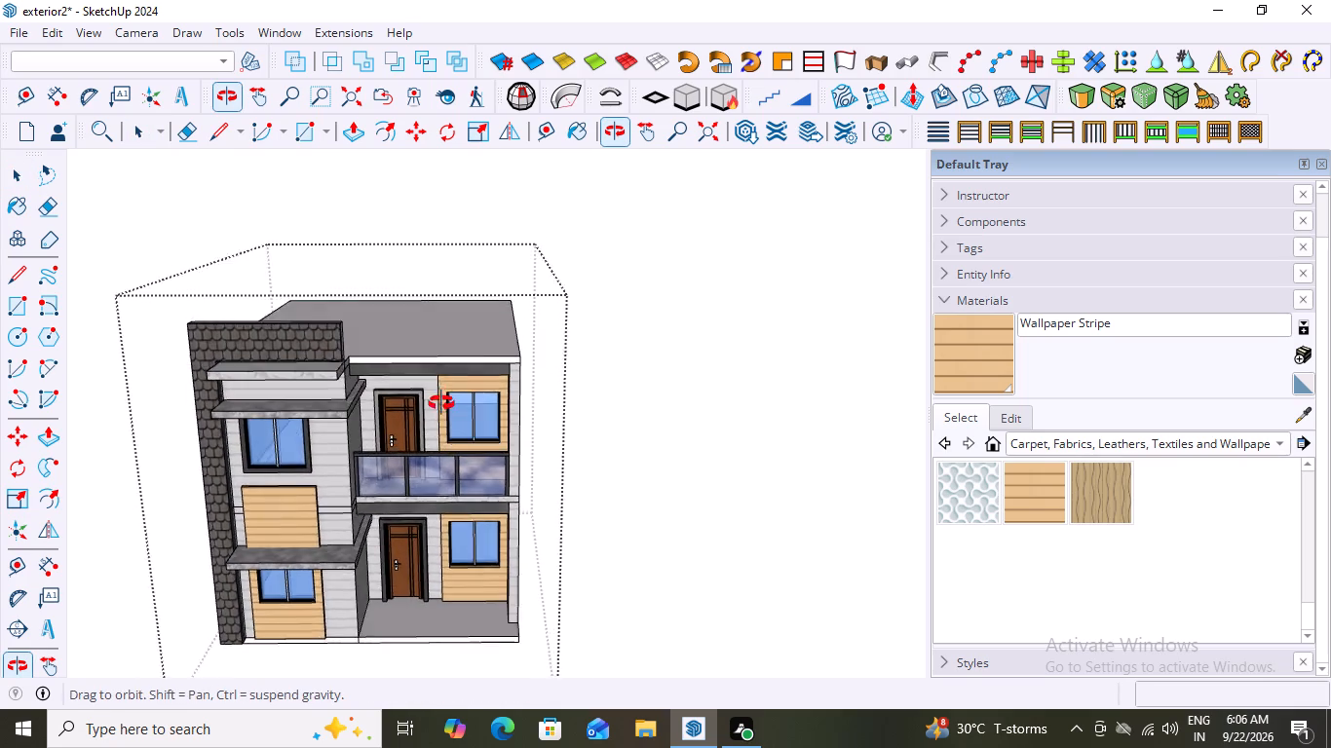
{"action": "middle_click_drag", "start_coordinate": [441, 403], "coordinate": [459, 530]}
{"action": "scroll", "coordinate": [397, 421], "scroll_direction": "up", "scroll_amount": 3}
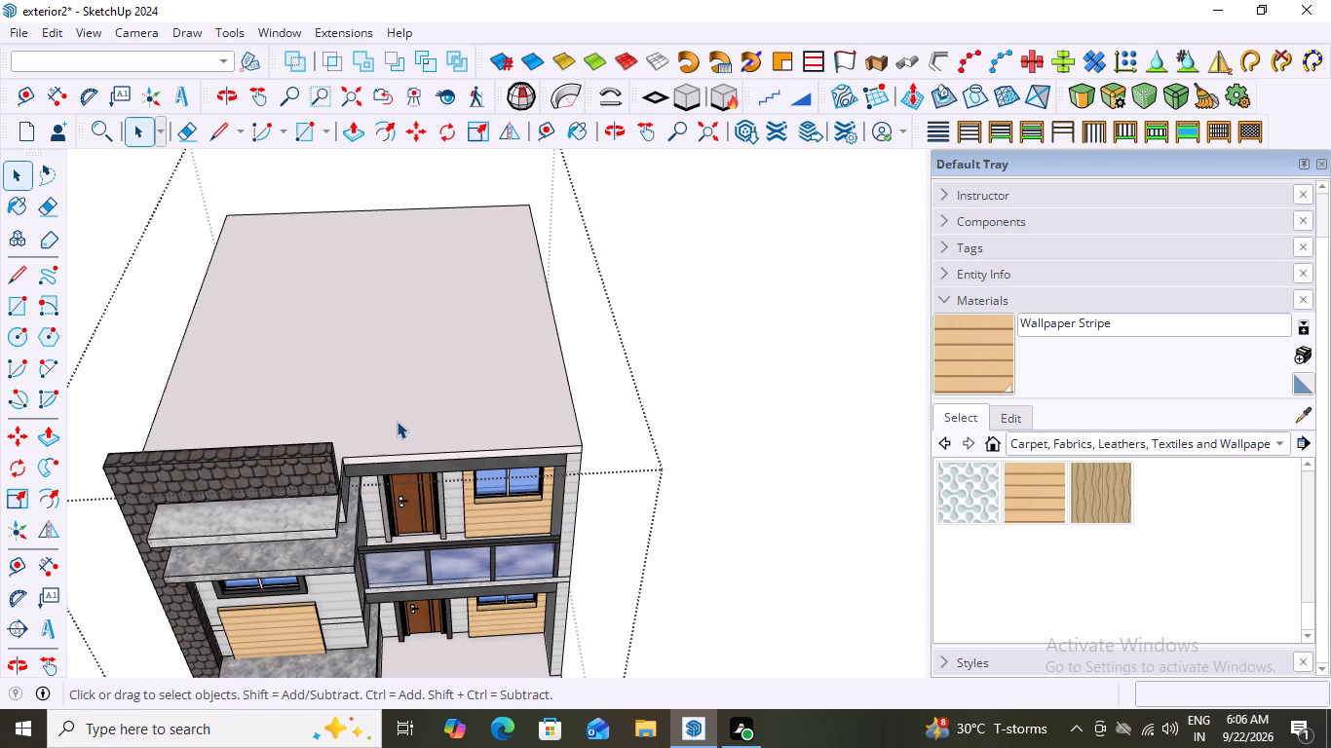
{"action": "key", "text": "r"}
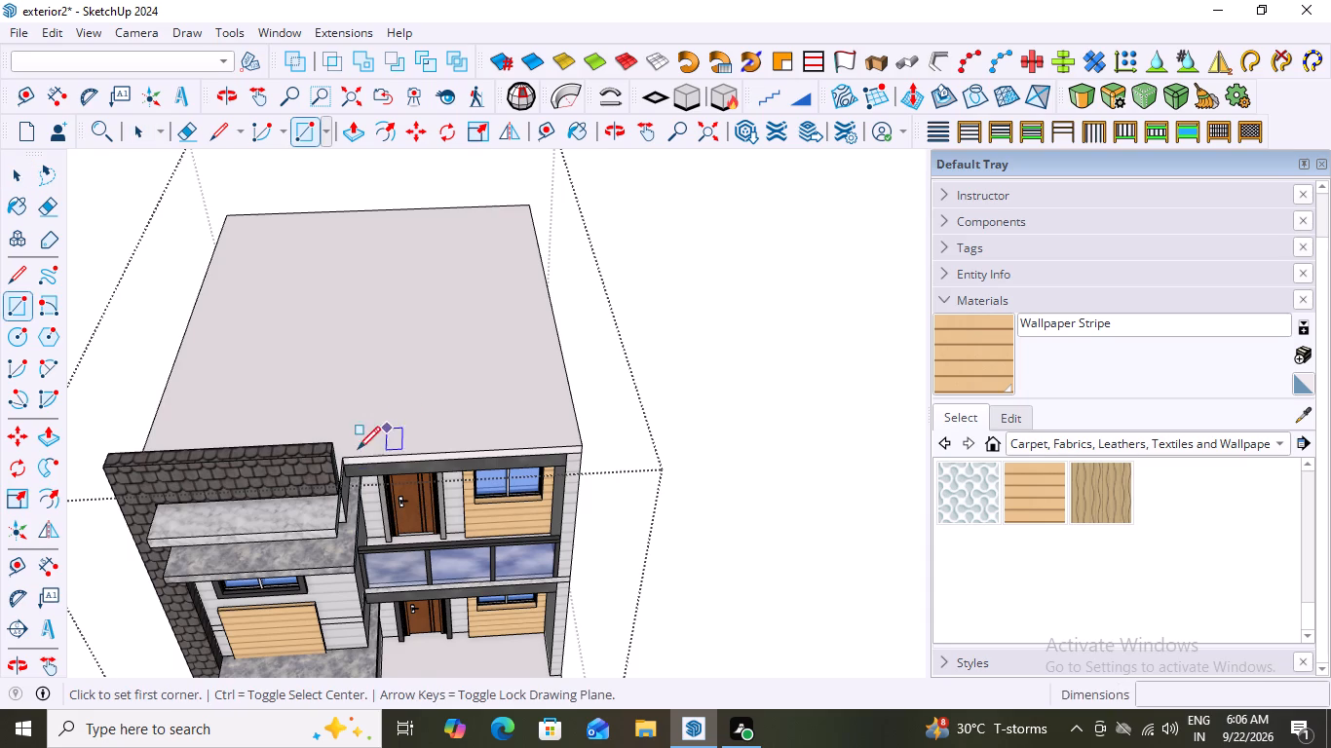
{"action": "scroll", "coordinate": [343, 459], "scroll_direction": "up", "scroll_amount": 13}
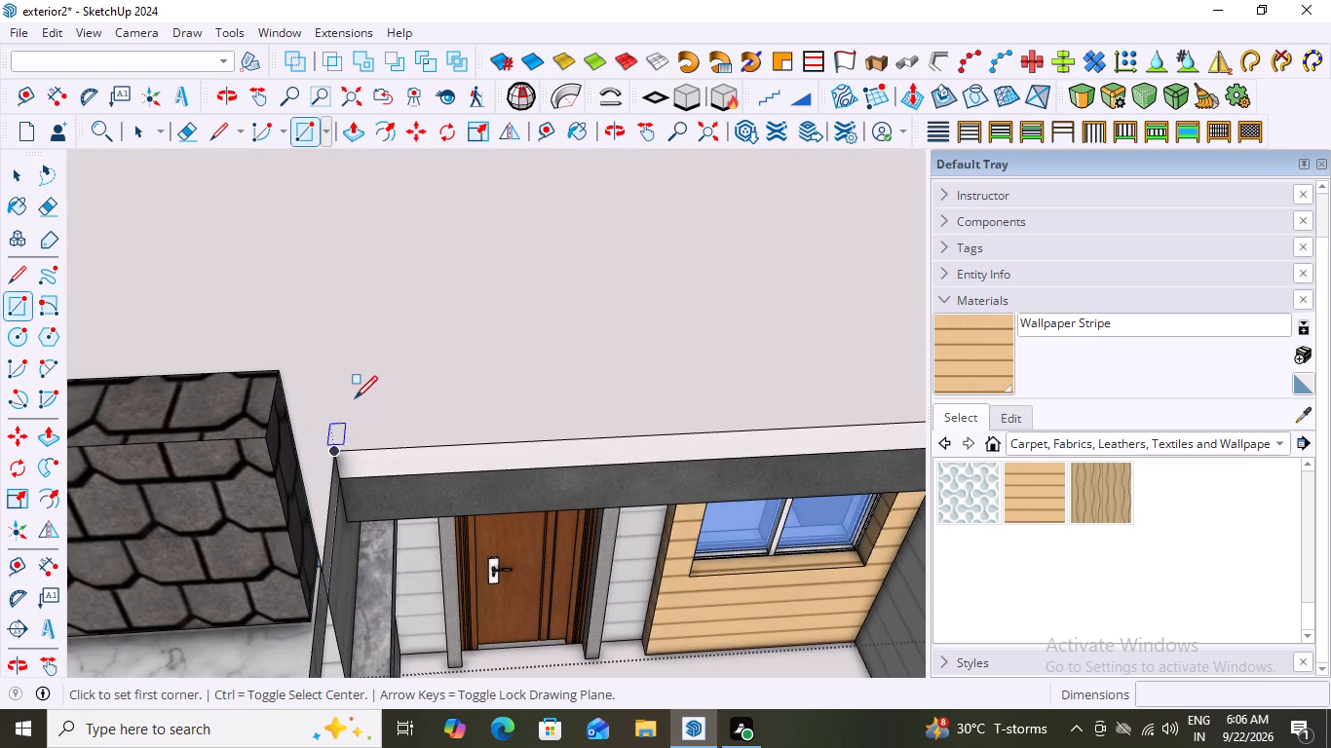
{"action": "scroll", "coordinate": [354, 393], "scroll_direction": "down", "scroll_amount": 7}
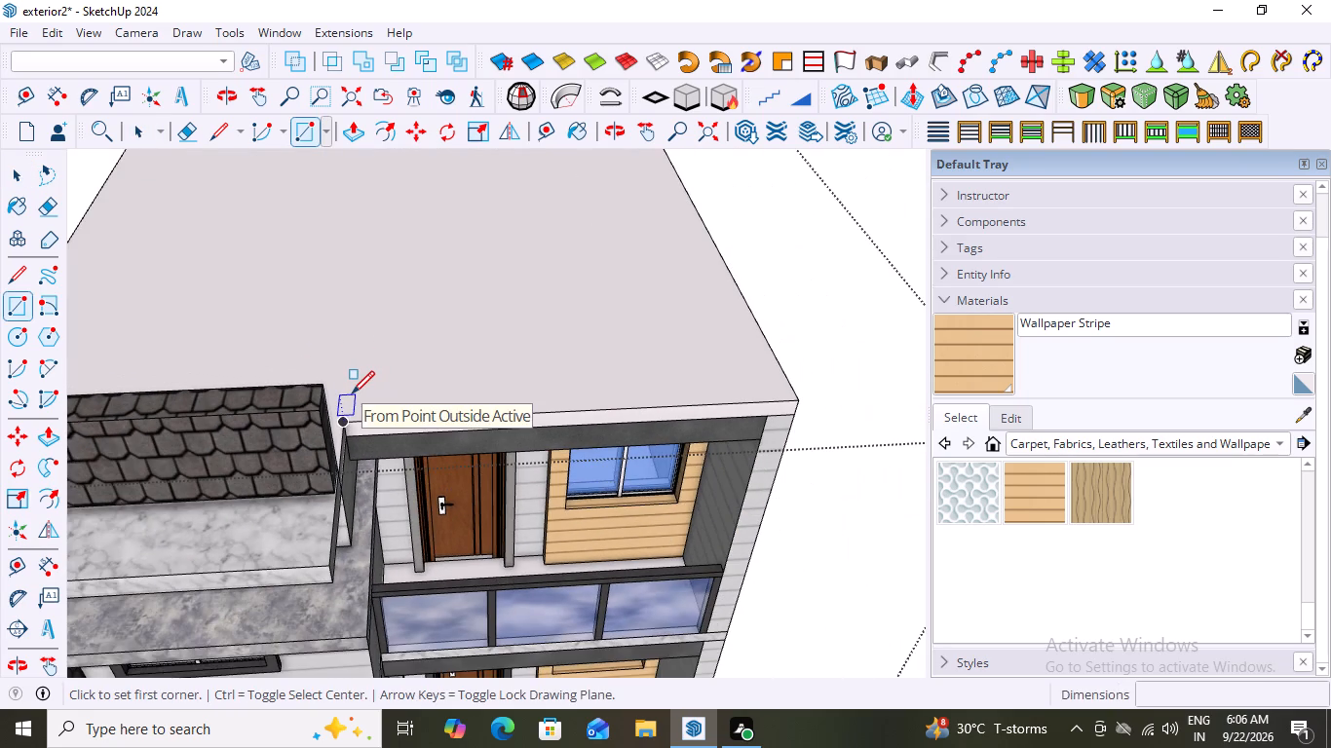
{"action": "scroll", "coordinate": [345, 419], "scroll_direction": "up", "scroll_amount": 9}
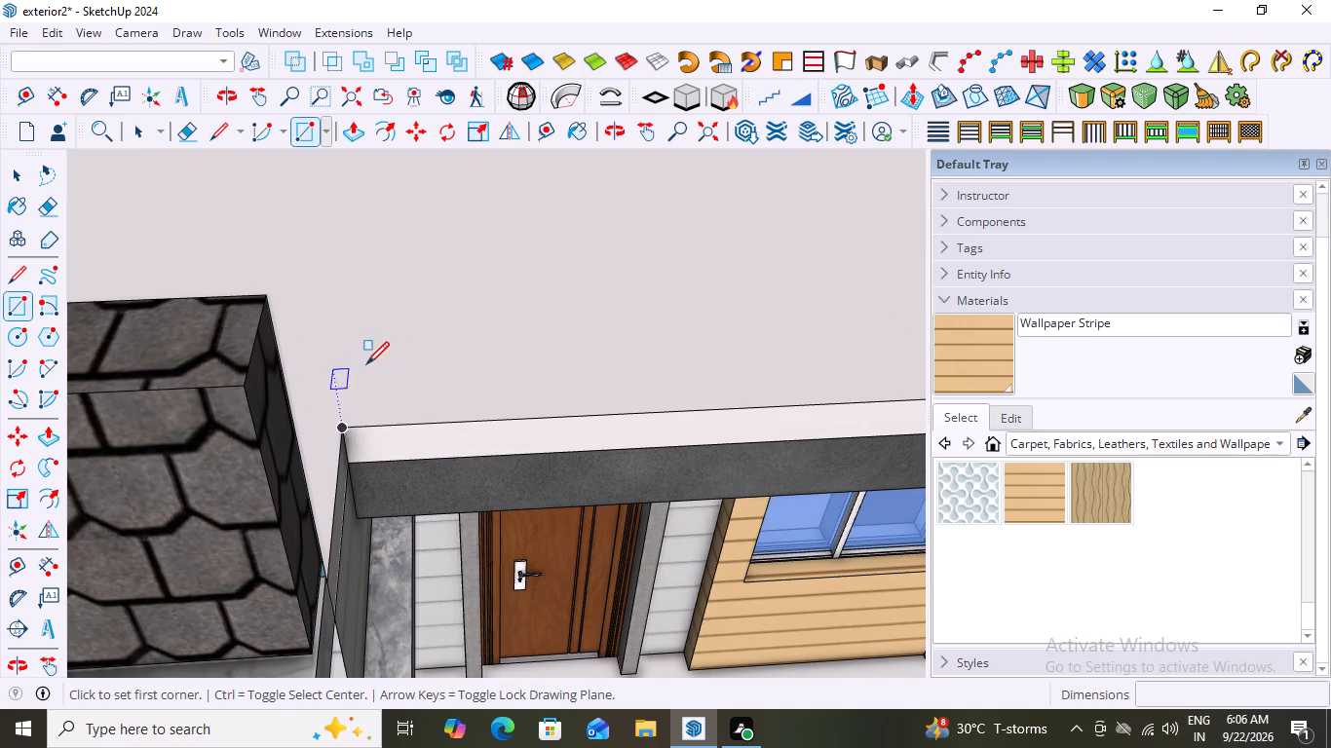
{"action": "left_click", "coordinate": [342, 428]}
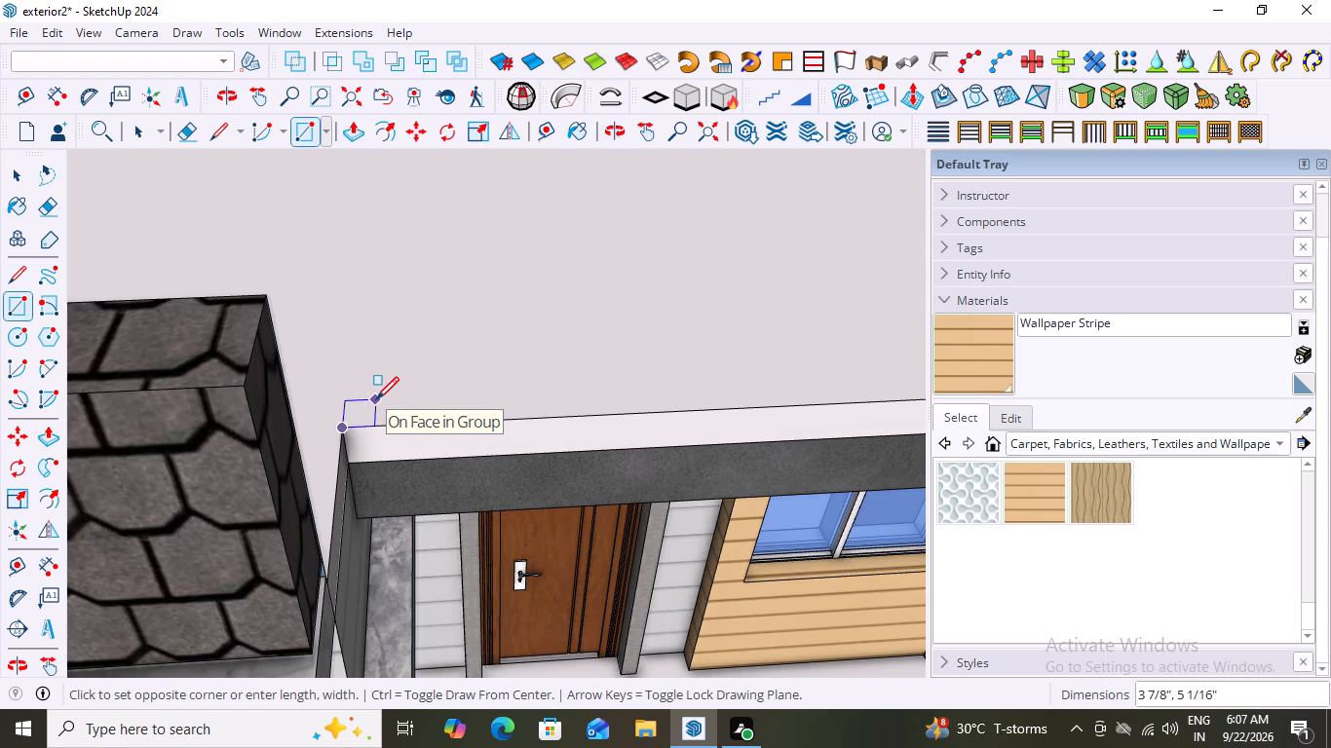
{"action": "left_click", "coordinate": [376, 399]}
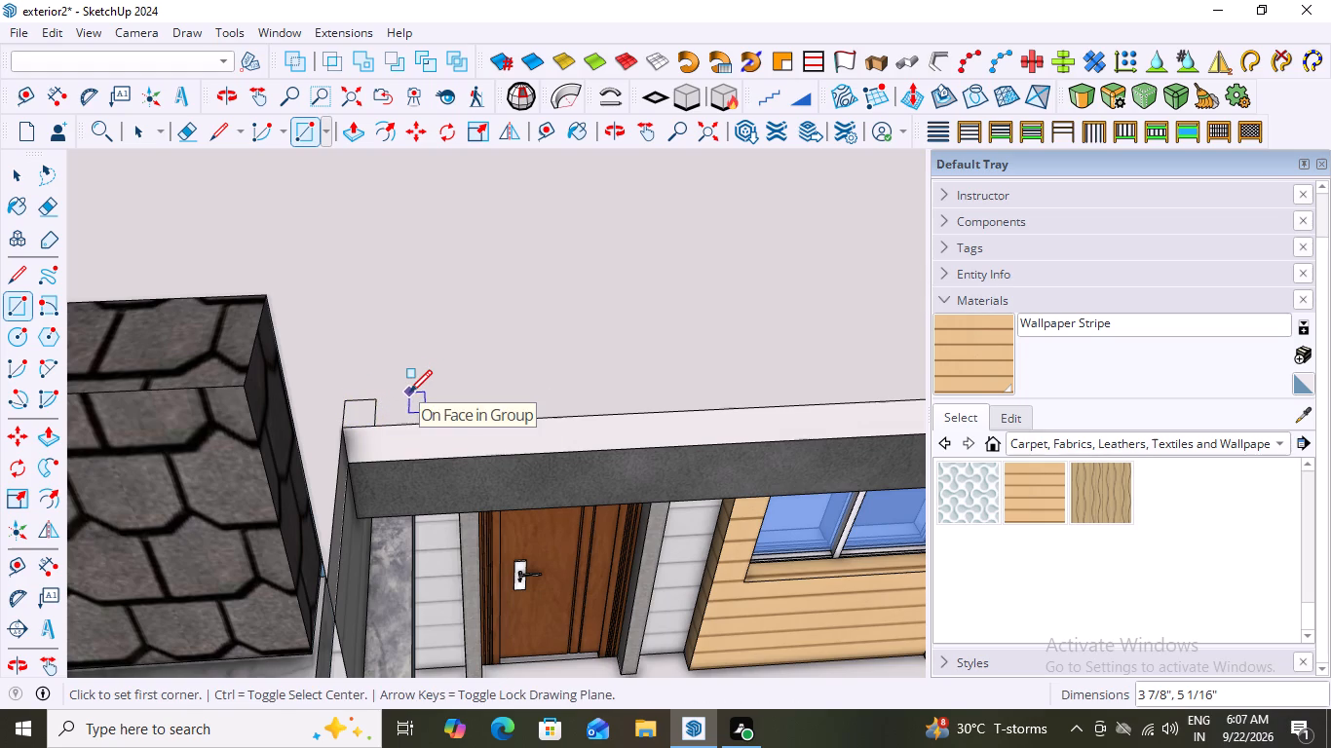
{"action": "key", "text": "space"}
Select the small rectangle's face and edges on the roof corner and make them a group.
{"action": "scroll", "coordinate": [409, 393], "scroll_direction": "down", "scroll_amount": 3}
{"action": "middle_click_drag", "start_coordinate": [424, 389], "coordinate": [267, 353]}
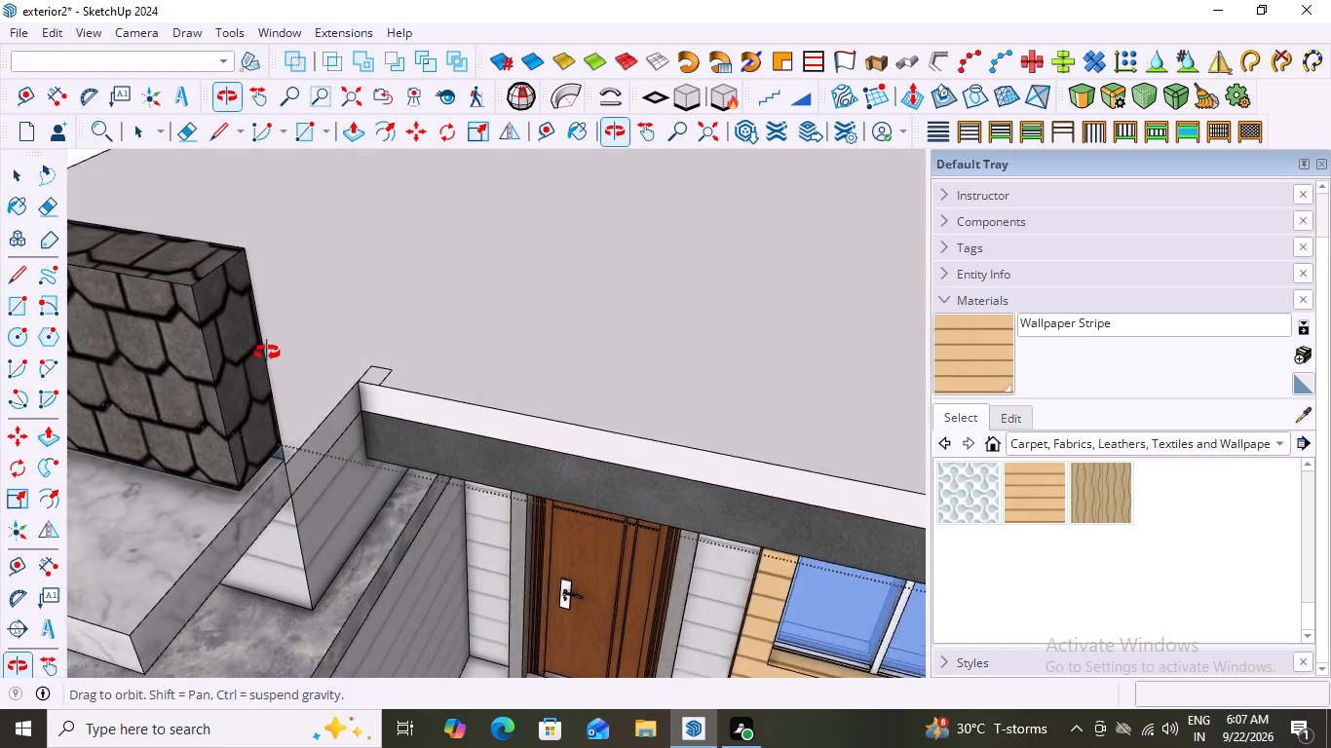
{"action": "middle_click_drag", "start_coordinate": [267, 353], "coordinate": [286, 365]}
{"action": "scroll", "coordinate": [376, 379], "scroll_direction": "up", "scroll_amount": 3}
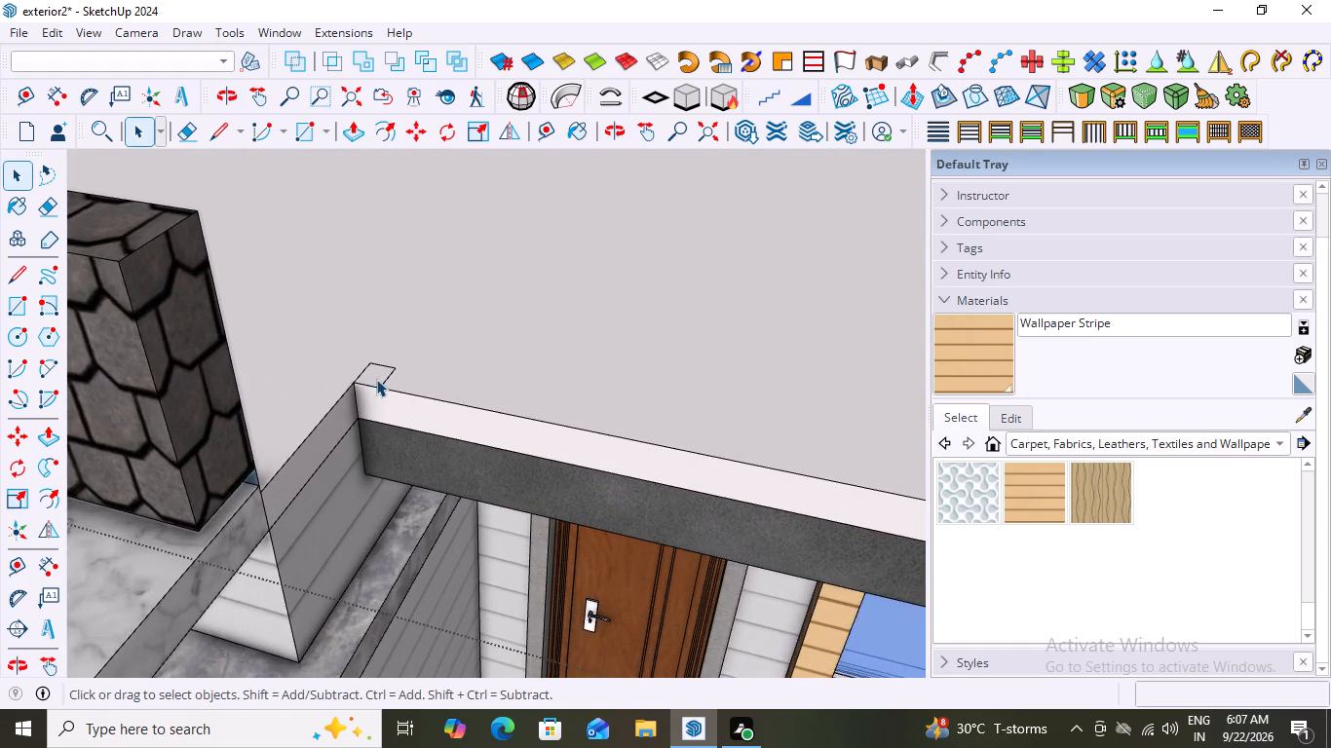
{"action": "scroll", "coordinate": [380, 378], "scroll_direction": "up", "scroll_amount": 3}
{"action": "double_click", "coordinate": [381, 371]}
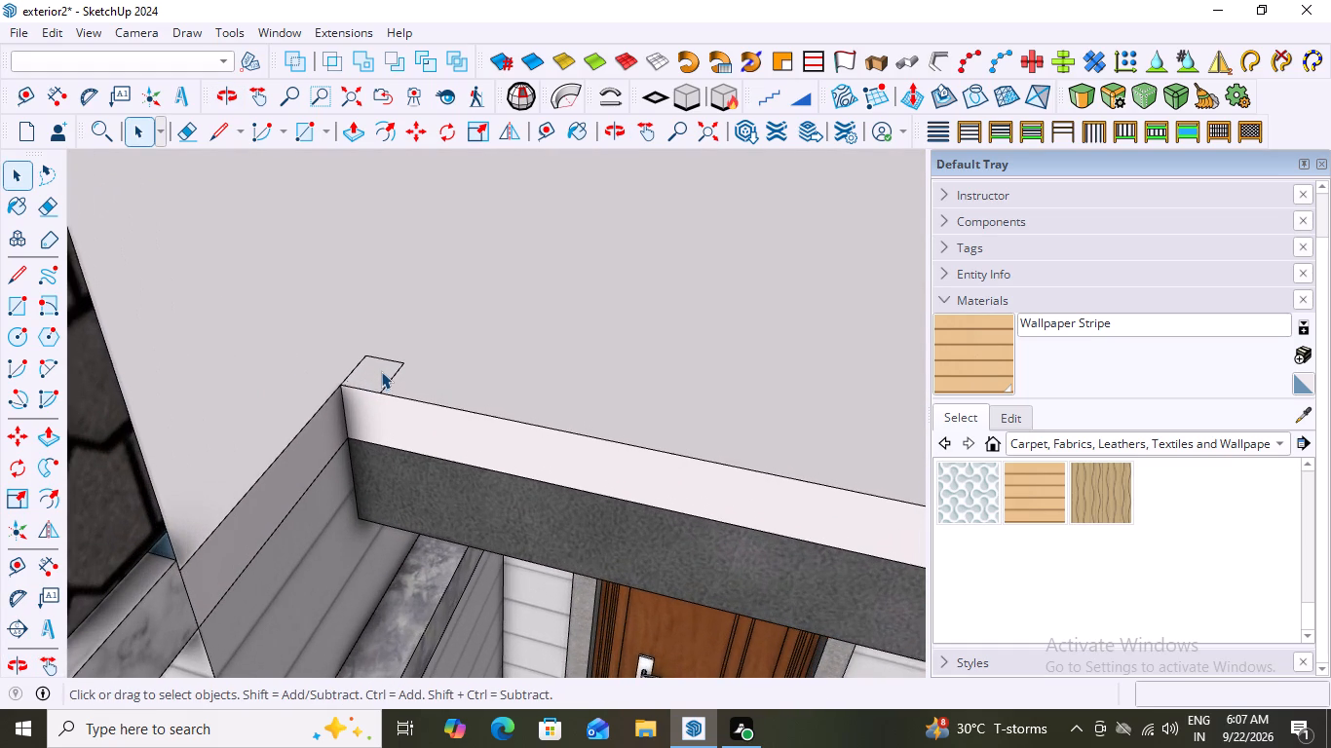
{"action": "left_click", "coordinate": [381, 371]}
{"action": "double_click", "coordinate": [381, 371]}
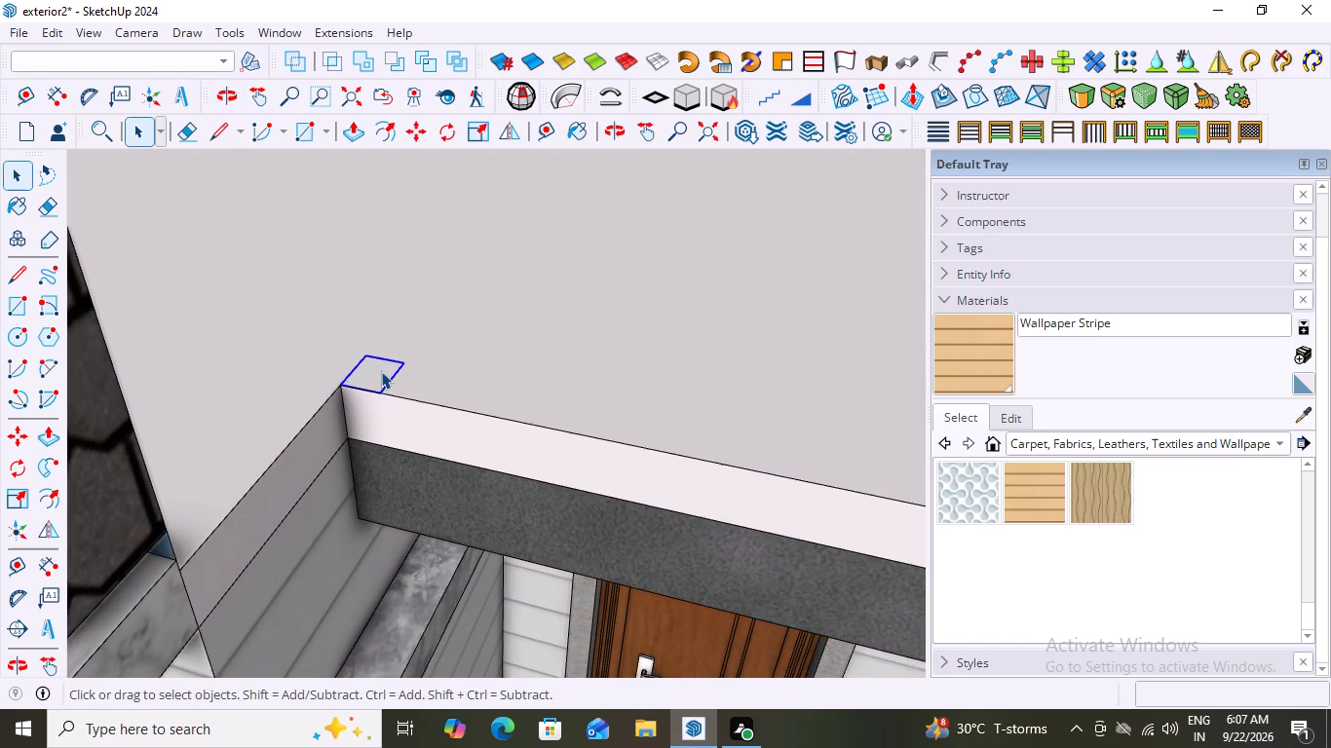
{"action": "right_click", "coordinate": [379, 363]}
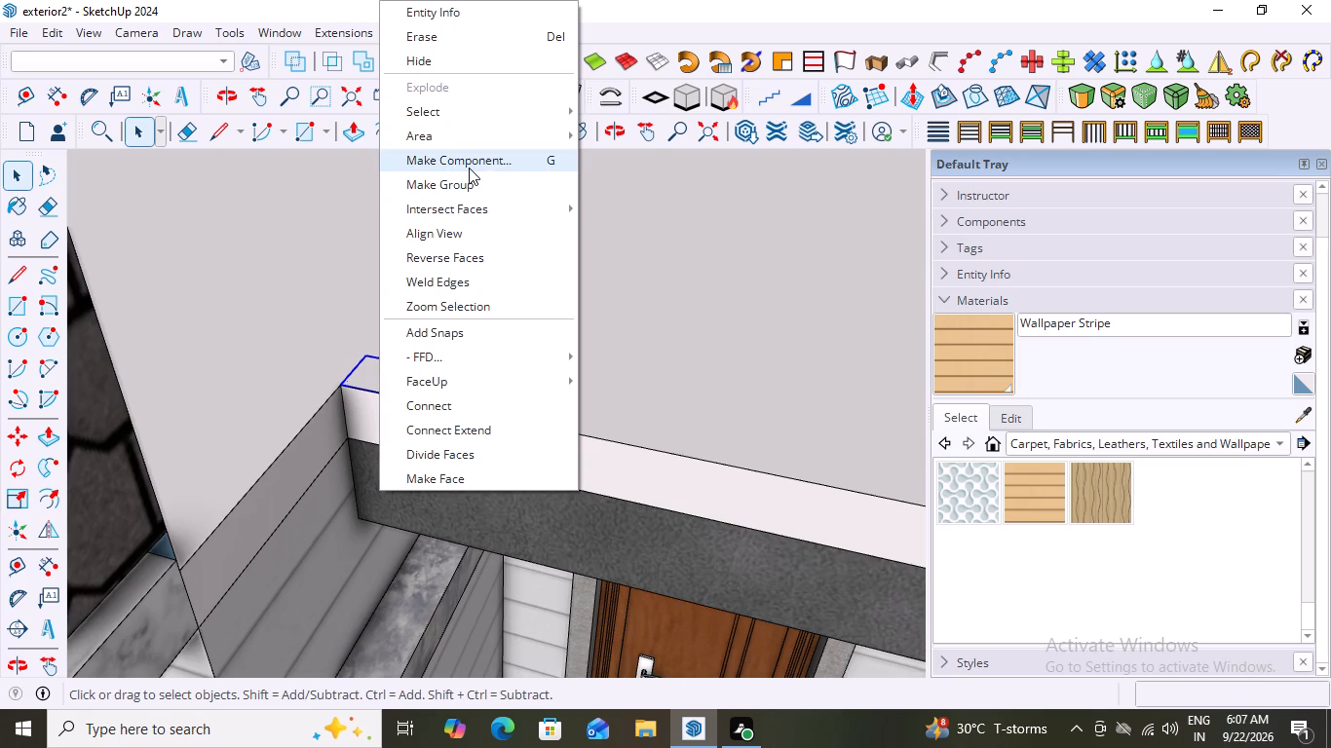
{"action": "left_click", "coordinate": [461, 185]}
{"action": "middle_click", "coordinate": [463, 407]}
{"action": "middle_click_drag", "start_coordinate": [484, 409], "coordinate": [530, 406]}
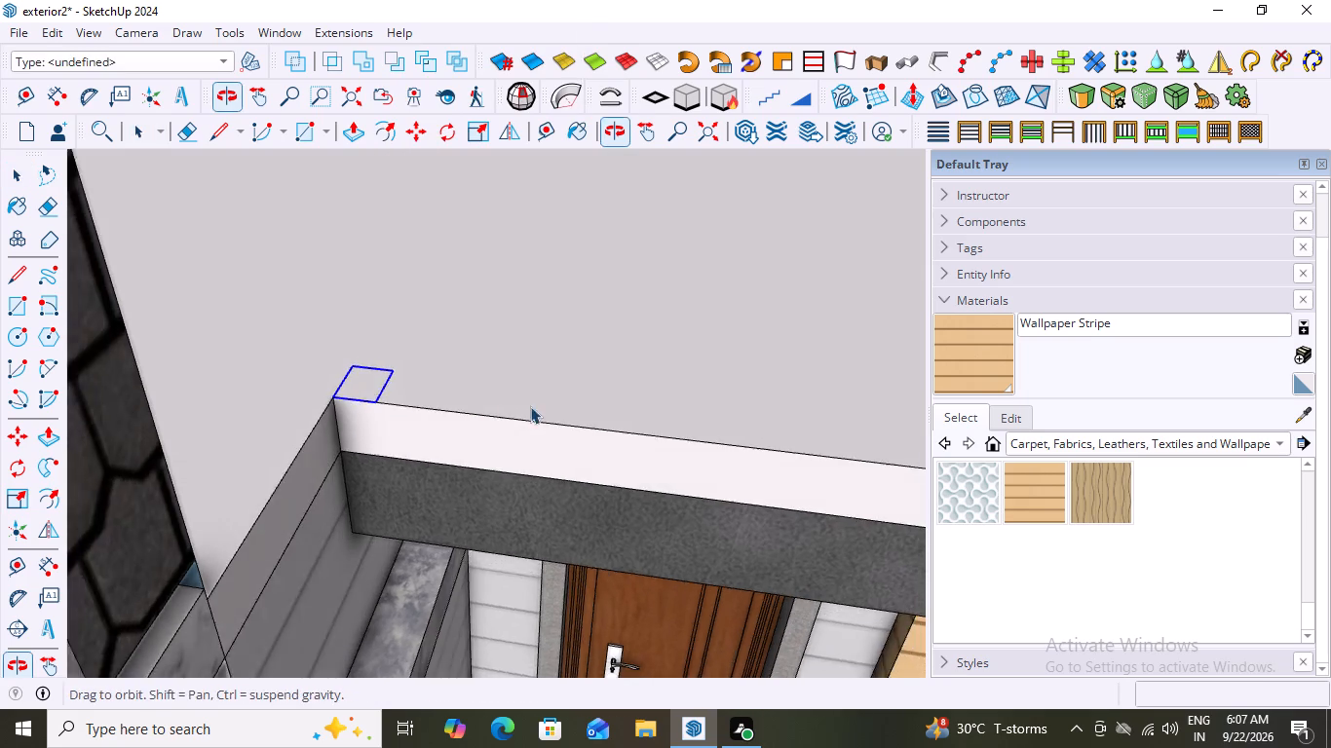
Examine the roof slab's front edge above the balcony, from the grouped rectangle to the opposite corner.
{"action": "scroll", "coordinate": [496, 375], "scroll_direction": "down", "scroll_amount": 14}
{"action": "middle_click_drag", "start_coordinate": [582, 447], "coordinate": [644, 439]}
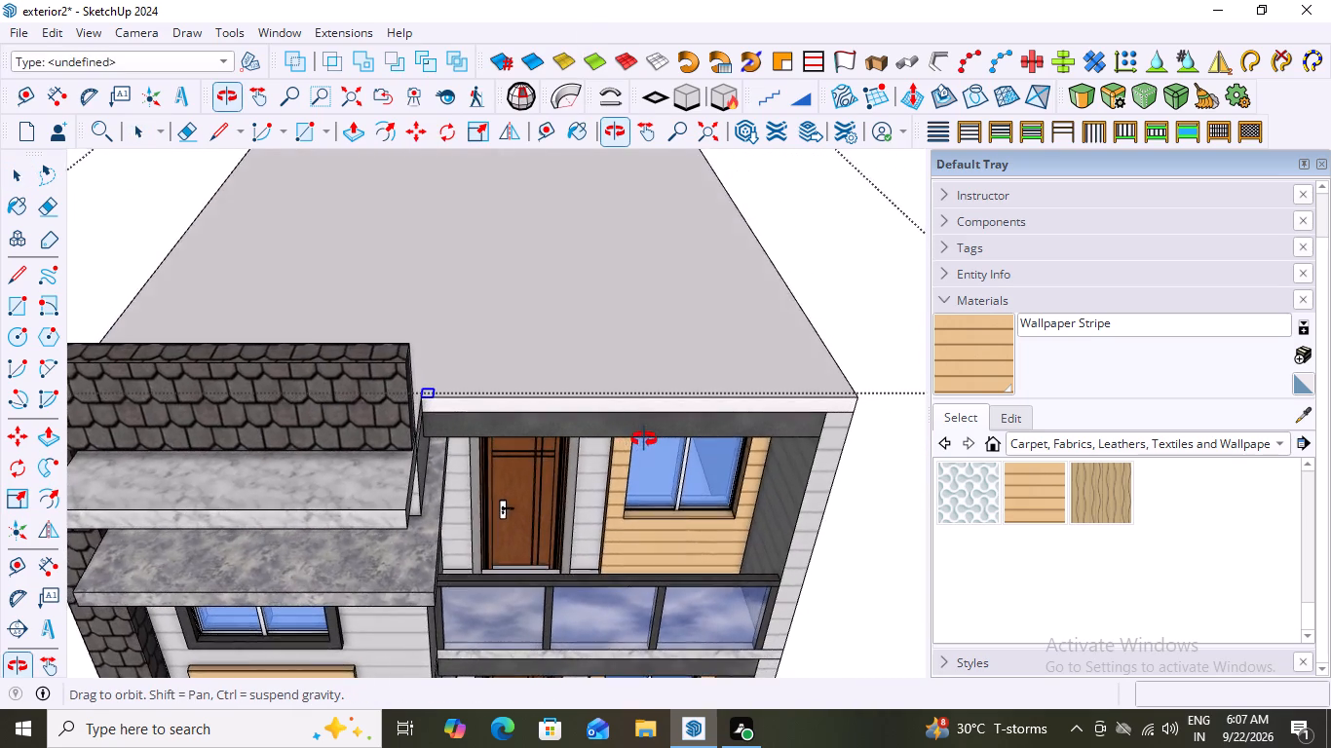
{"action": "middle_click_drag", "start_coordinate": [644, 439], "coordinate": [600, 446]}
{"action": "scroll", "coordinate": [440, 386], "scroll_direction": "up", "scroll_amount": 3}
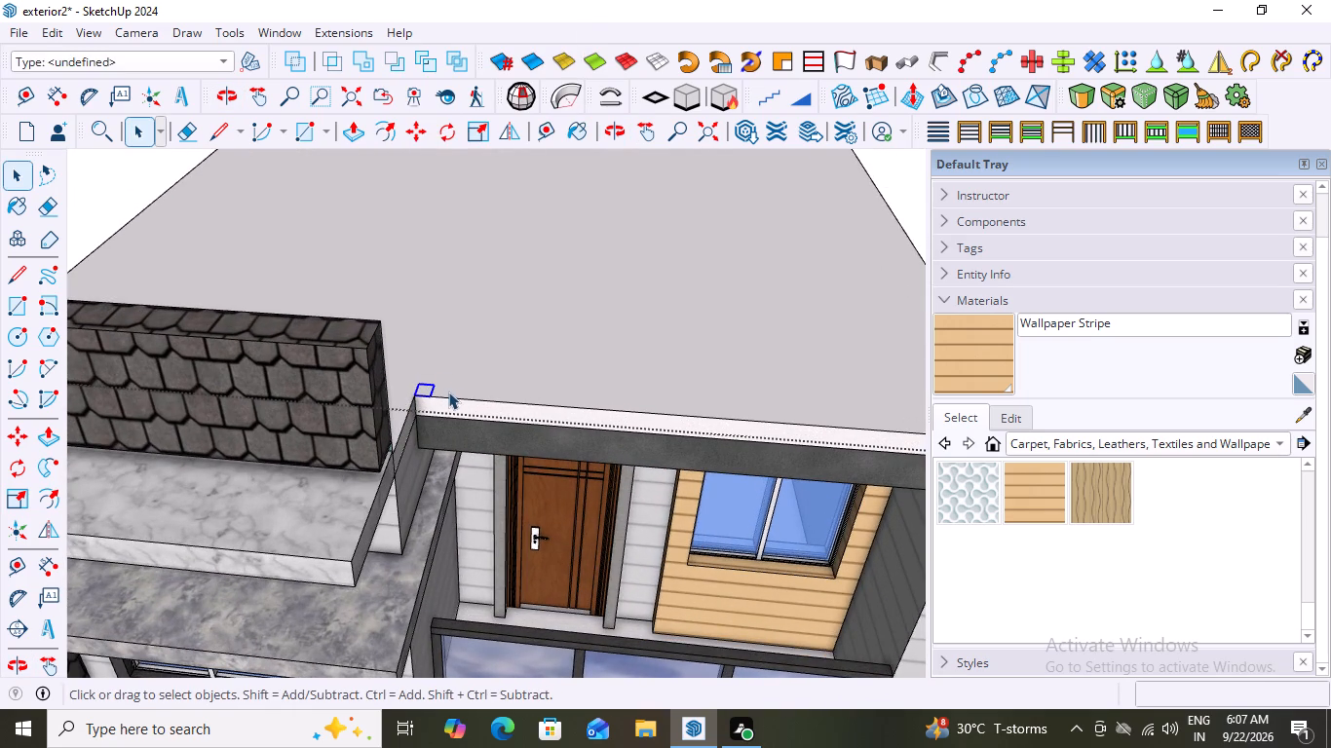
{"action": "middle_click_drag", "start_coordinate": [466, 401], "coordinate": [507, 397]}
{"action": "scroll", "coordinate": [507, 397], "scroll_direction": "up", "scroll_amount": 1}
{"action": "scroll", "coordinate": [403, 404], "scroll_direction": "up", "scroll_amount": 2}
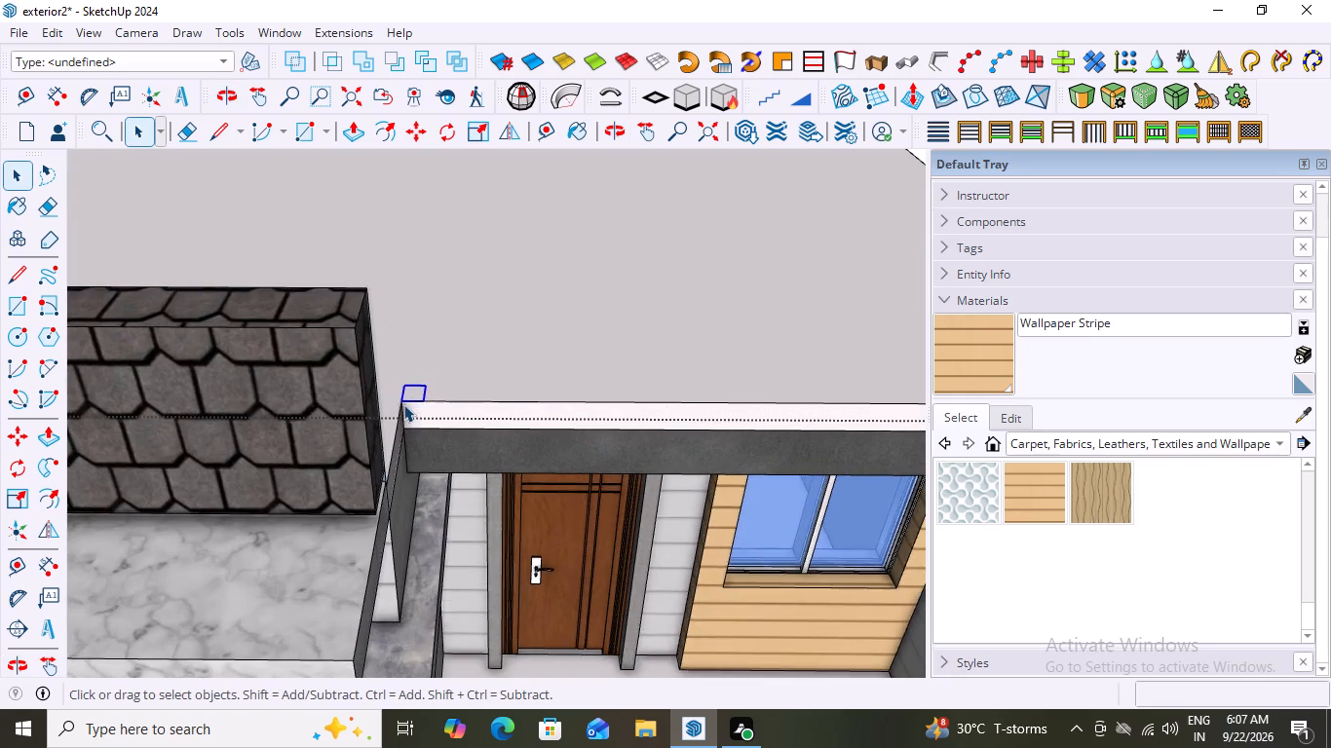
{"action": "scroll", "coordinate": [407, 400], "scroll_direction": "down", "scroll_amount": 8}
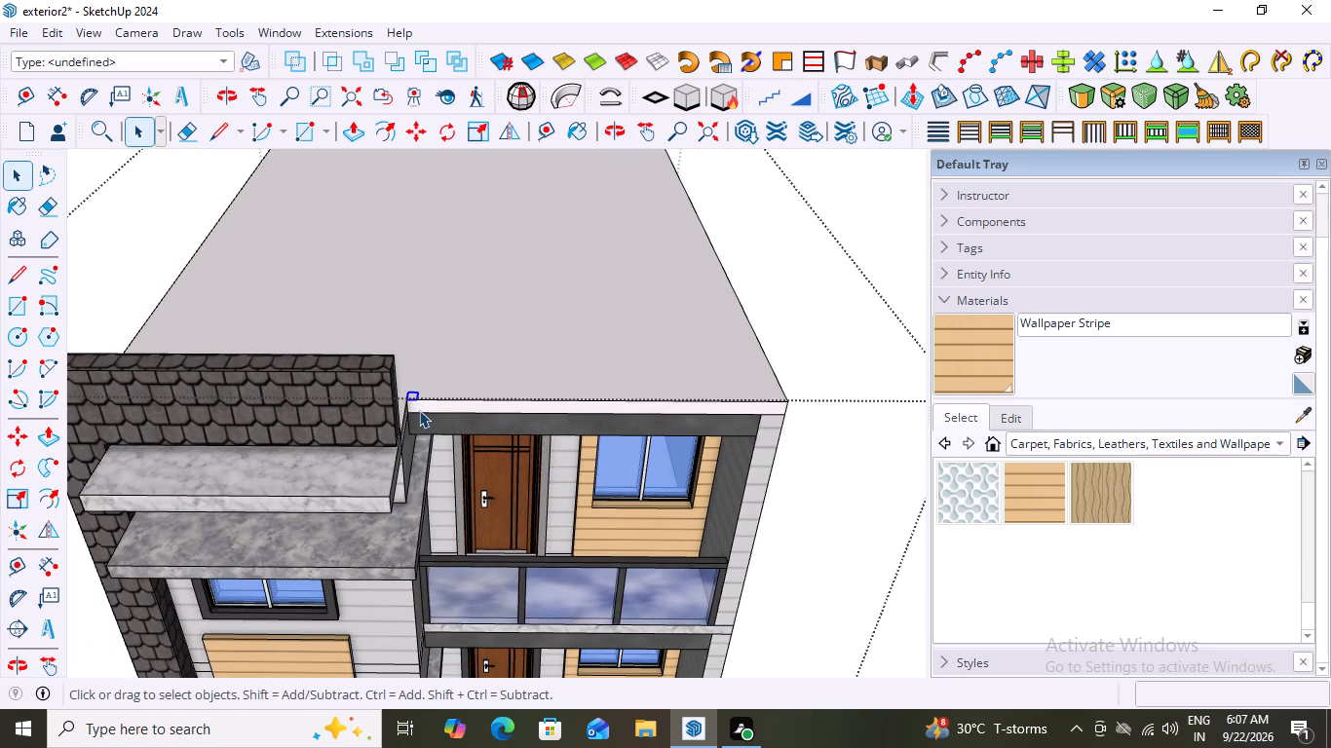
{"action": "scroll", "coordinate": [406, 392], "scroll_direction": "up", "scroll_amount": 5}
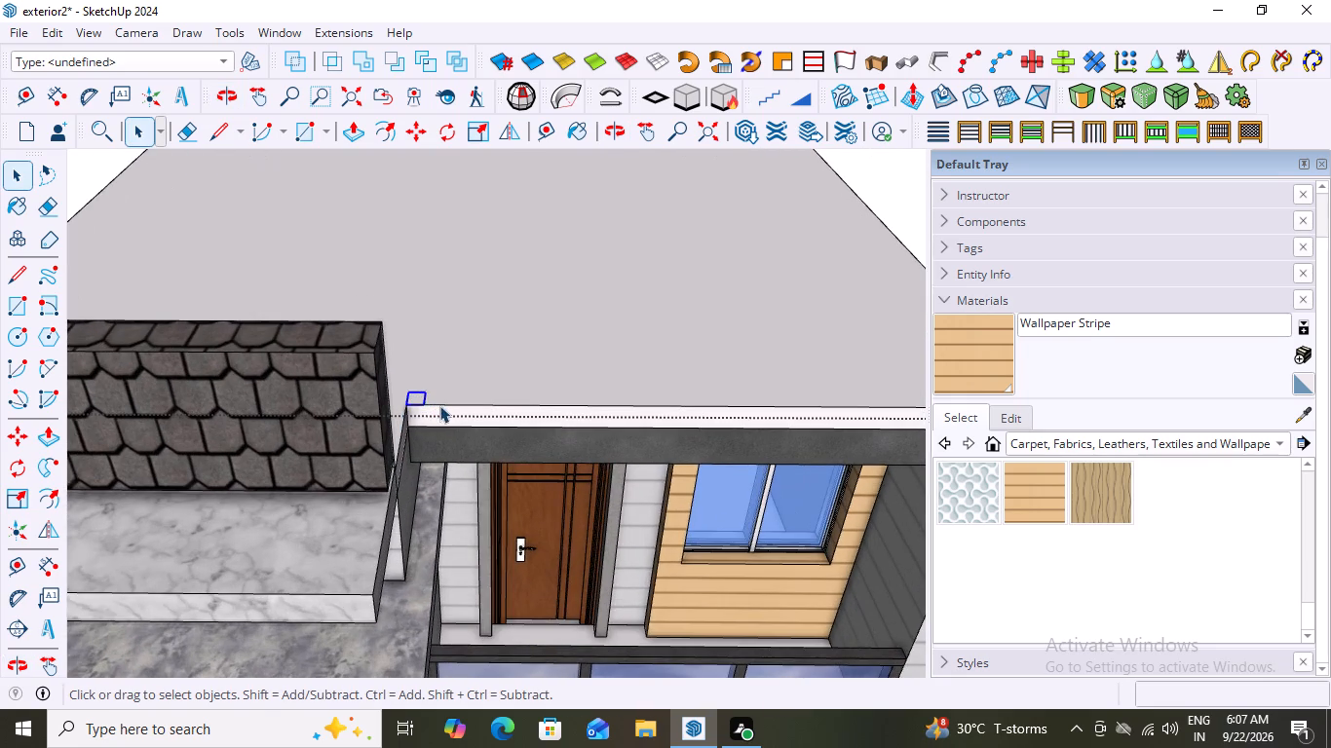
{"action": "scroll", "coordinate": [444, 405], "scroll_direction": "down", "scroll_amount": 6}
{"action": "middle_click_drag", "start_coordinate": [455, 427], "coordinate": [482, 485]}
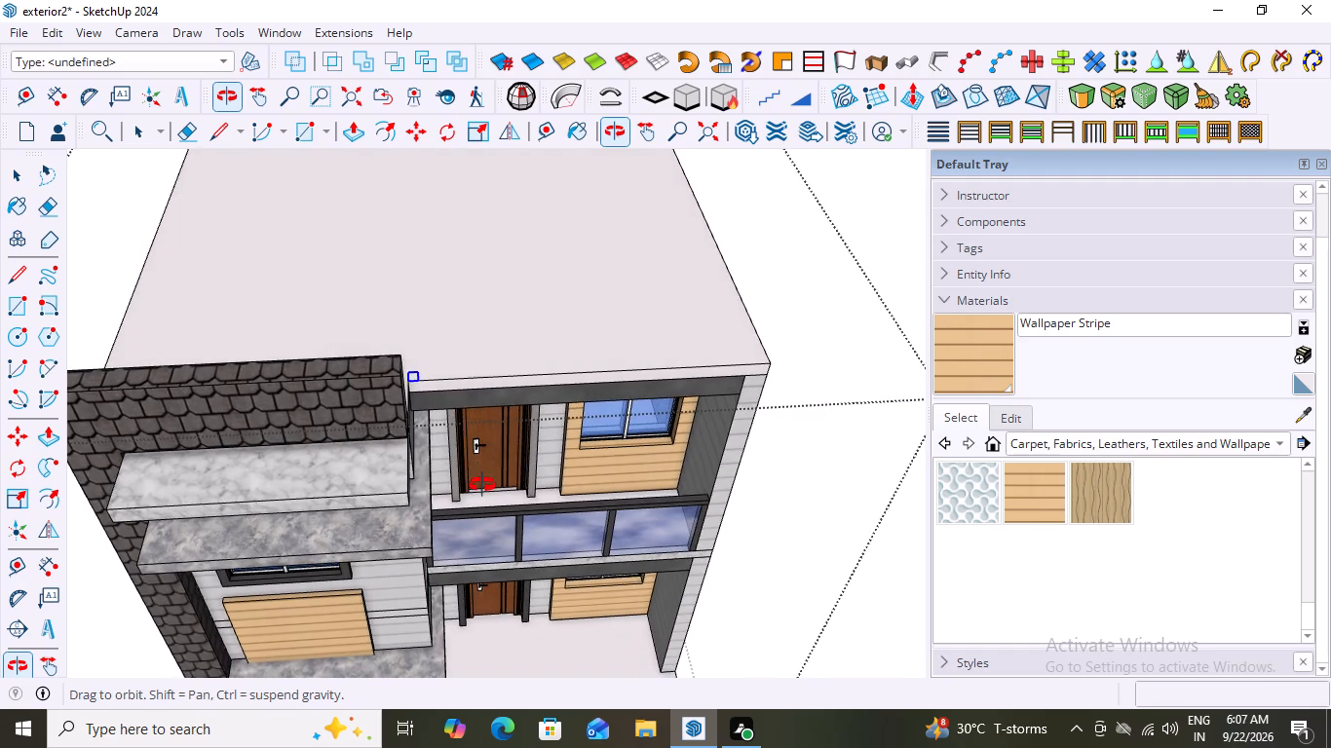
{"action": "middle_click_drag", "start_coordinate": [482, 485], "coordinate": [475, 483]}
{"action": "scroll", "coordinate": [430, 366], "scroll_direction": "up", "scroll_amount": 2}
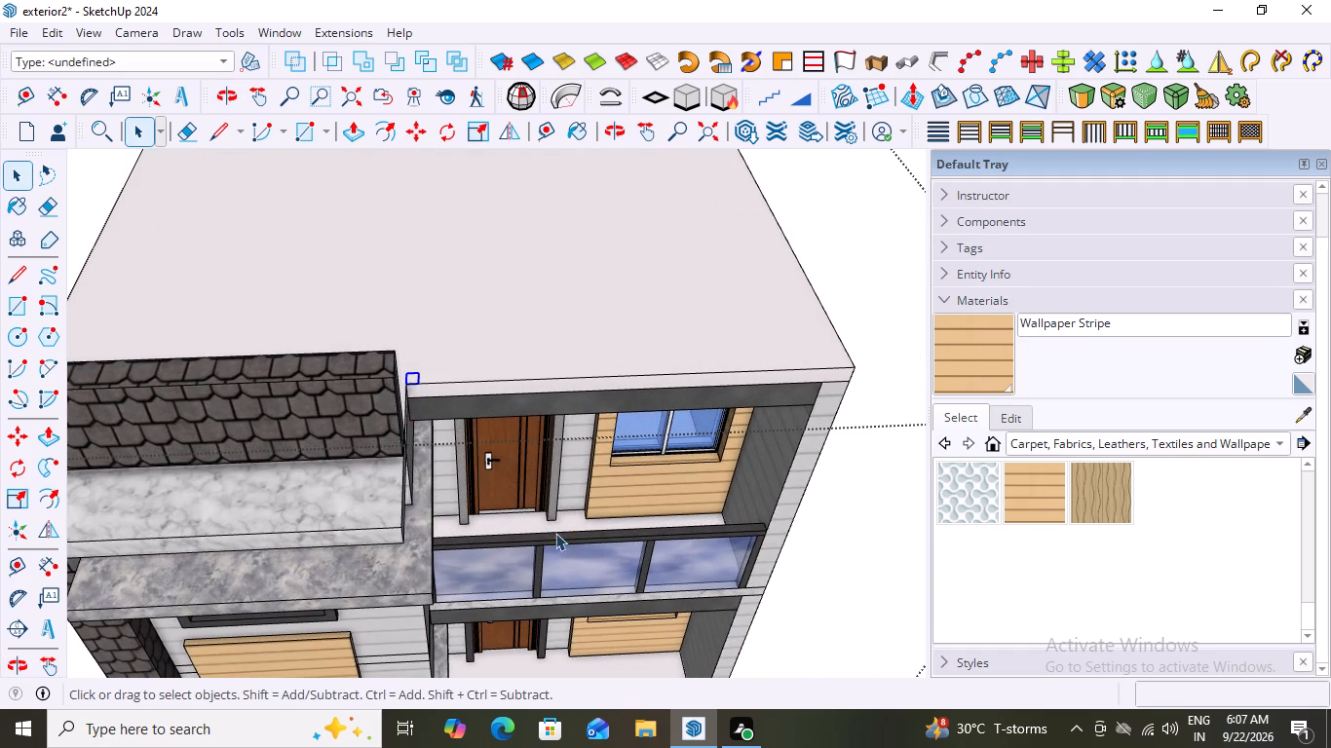
{"action": "middle_click_drag", "start_coordinate": [553, 536], "coordinate": [551, 495]}
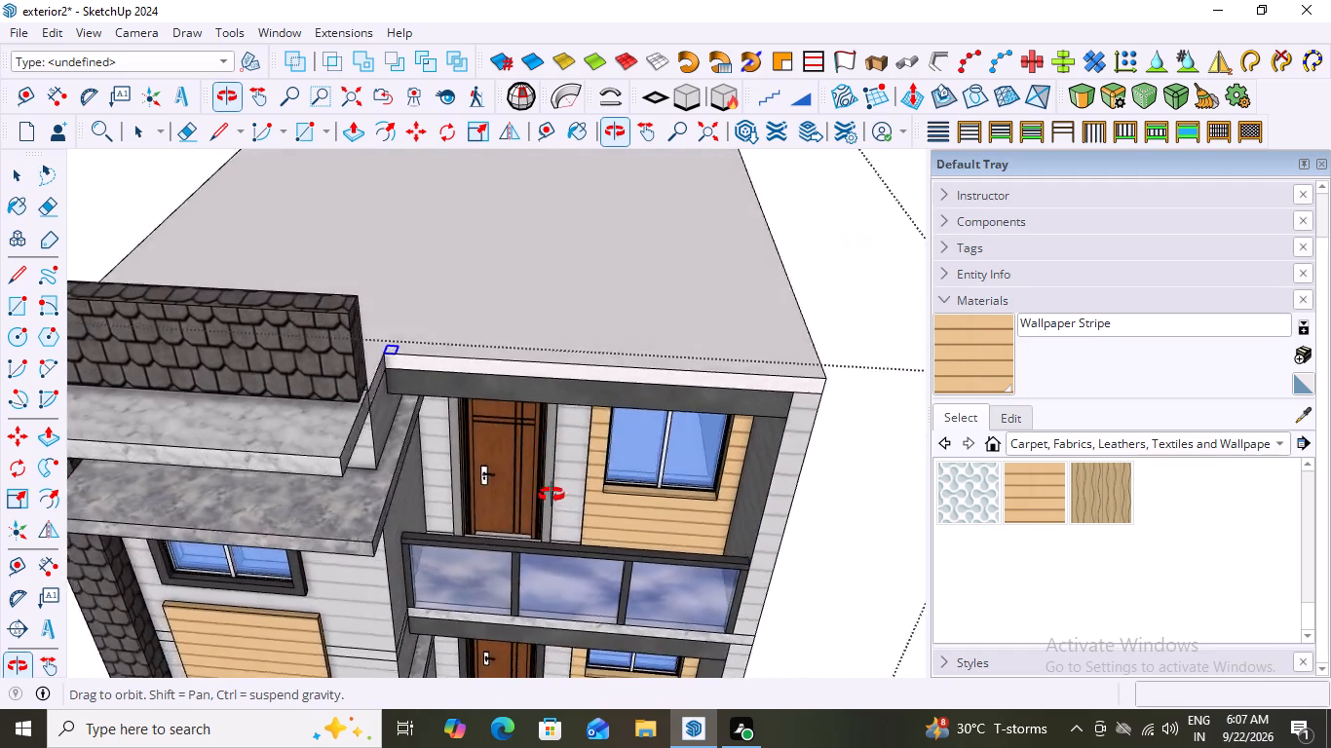
{"action": "middle_click_drag", "start_coordinate": [551, 495], "coordinate": [566, 591]}
{"action": "scroll", "coordinate": [425, 423], "scroll_direction": "up", "scroll_amount": 1}
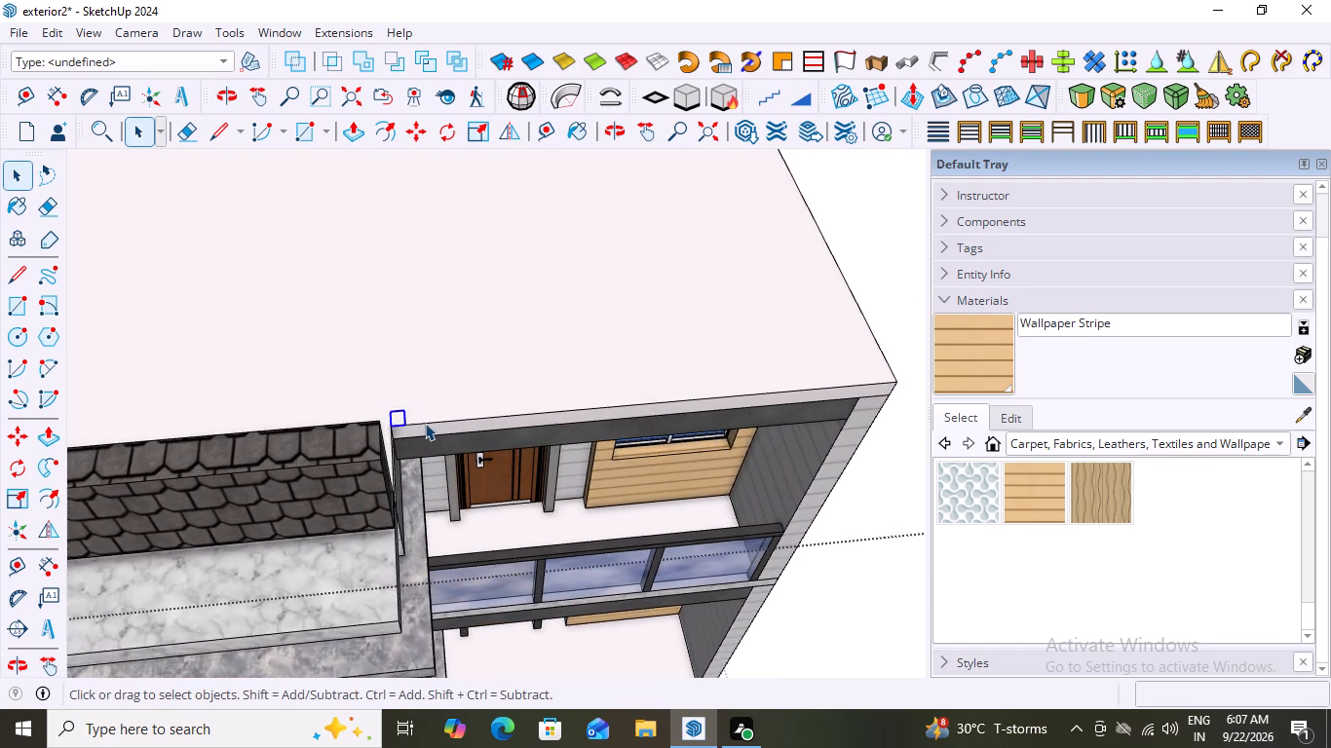
{"action": "scroll", "coordinate": [425, 423], "scroll_direction": "up", "scroll_amount": 1}
{"action": "scroll", "coordinate": [425, 423], "scroll_direction": "down", "scroll_amount": 3}
{"action": "scroll", "coordinate": [664, 383], "scroll_direction": "up", "scroll_amount": 1}
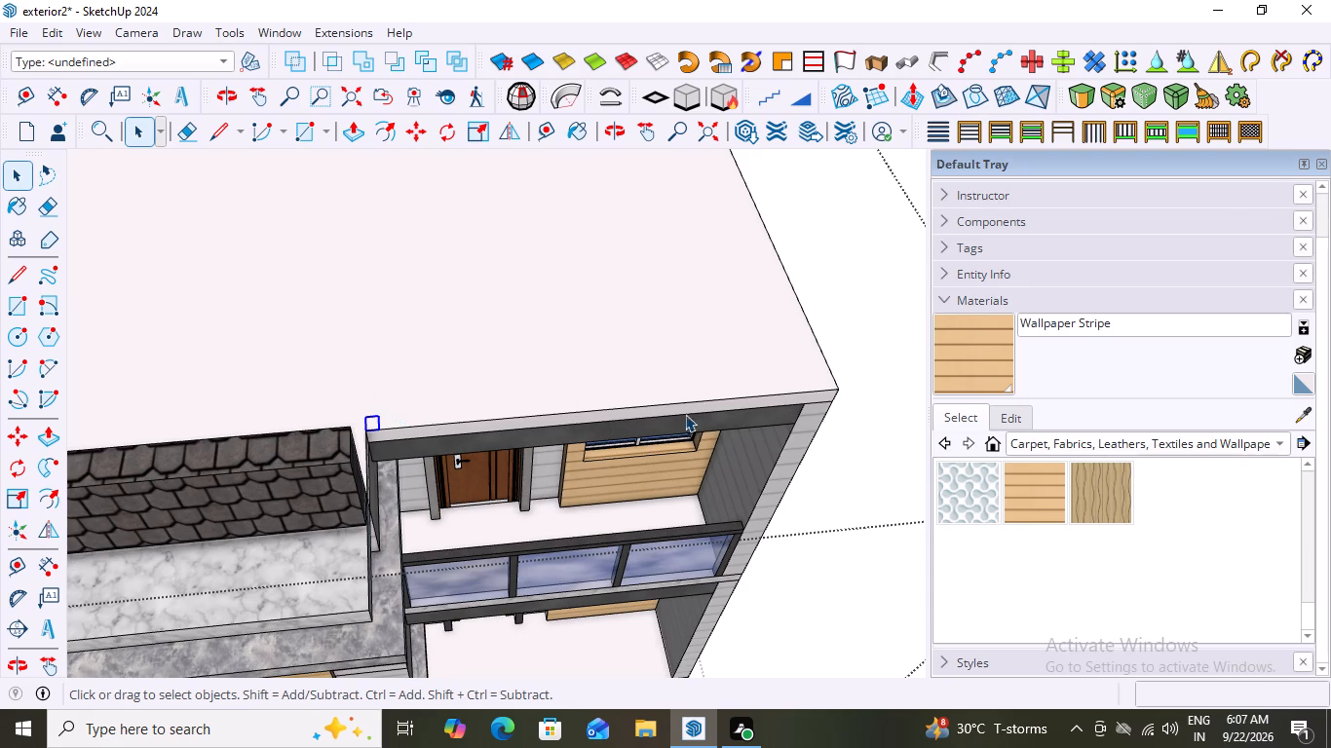
Close the Default Tray to enlarge the modelling area.
{"action": "left_click", "coordinate": [1318, 165]}
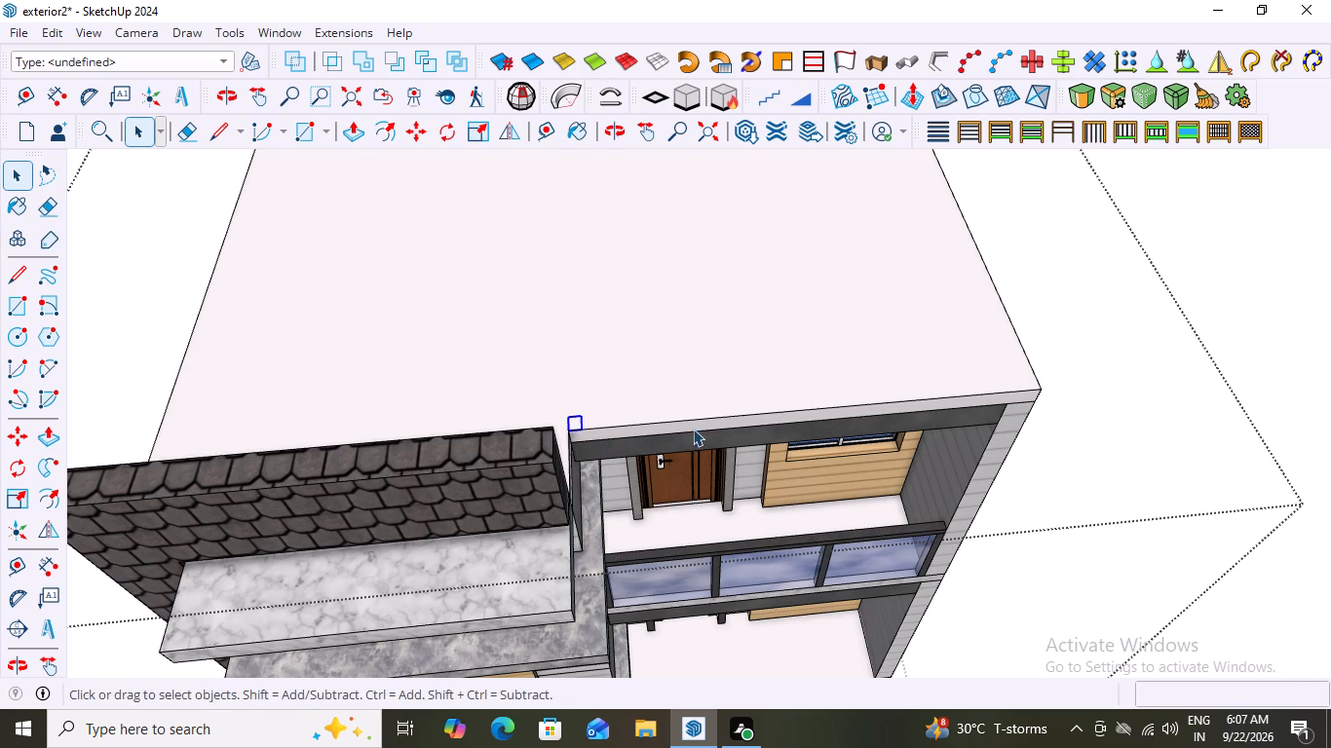
Copy the grouped rectangle 11' 8 1/8" along the roof's front edge to the opposite corner, dividing the distance into 3 equal spacings.
{"action": "scroll", "coordinate": [818, 408], "scroll_direction": "up", "scroll_amount": 1}
{"action": "scroll", "coordinate": [532, 446], "scroll_direction": "up", "scroll_amount": 3}
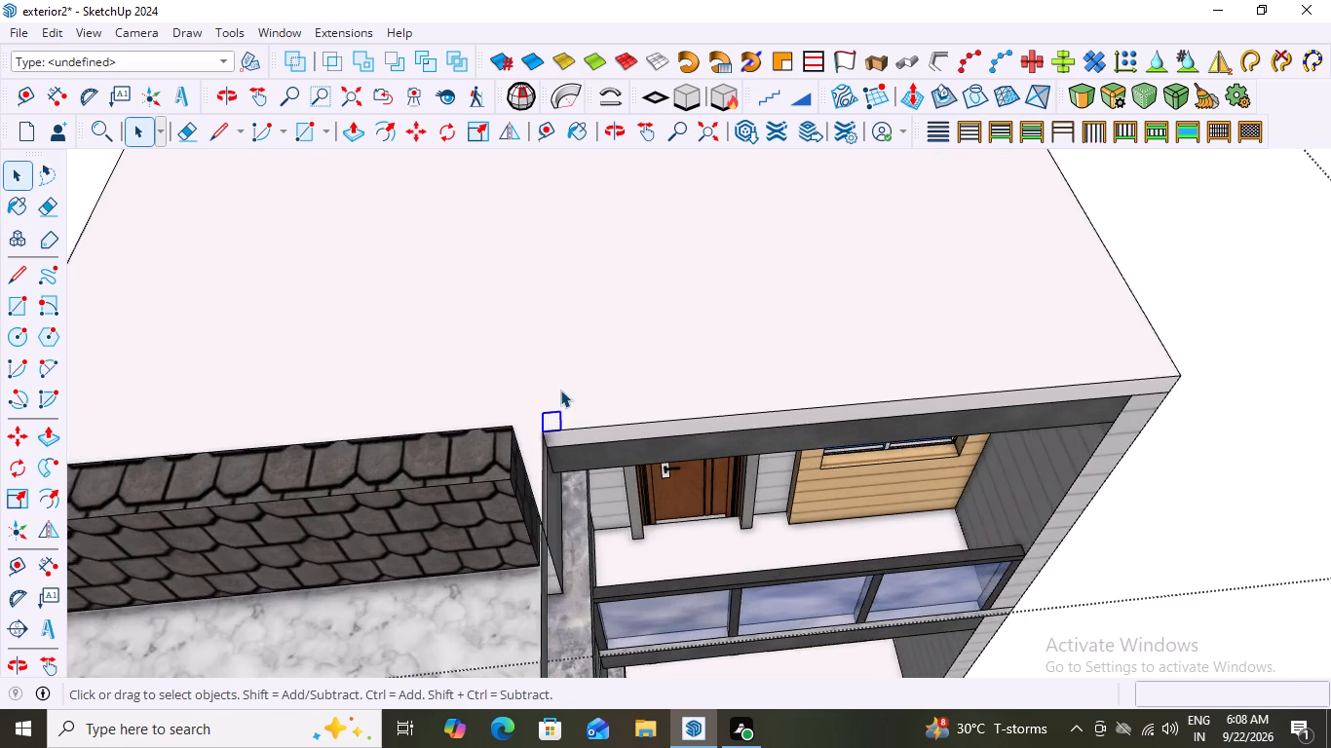
{"action": "scroll", "coordinate": [560, 390], "scroll_direction": "up", "scroll_amount": 8}
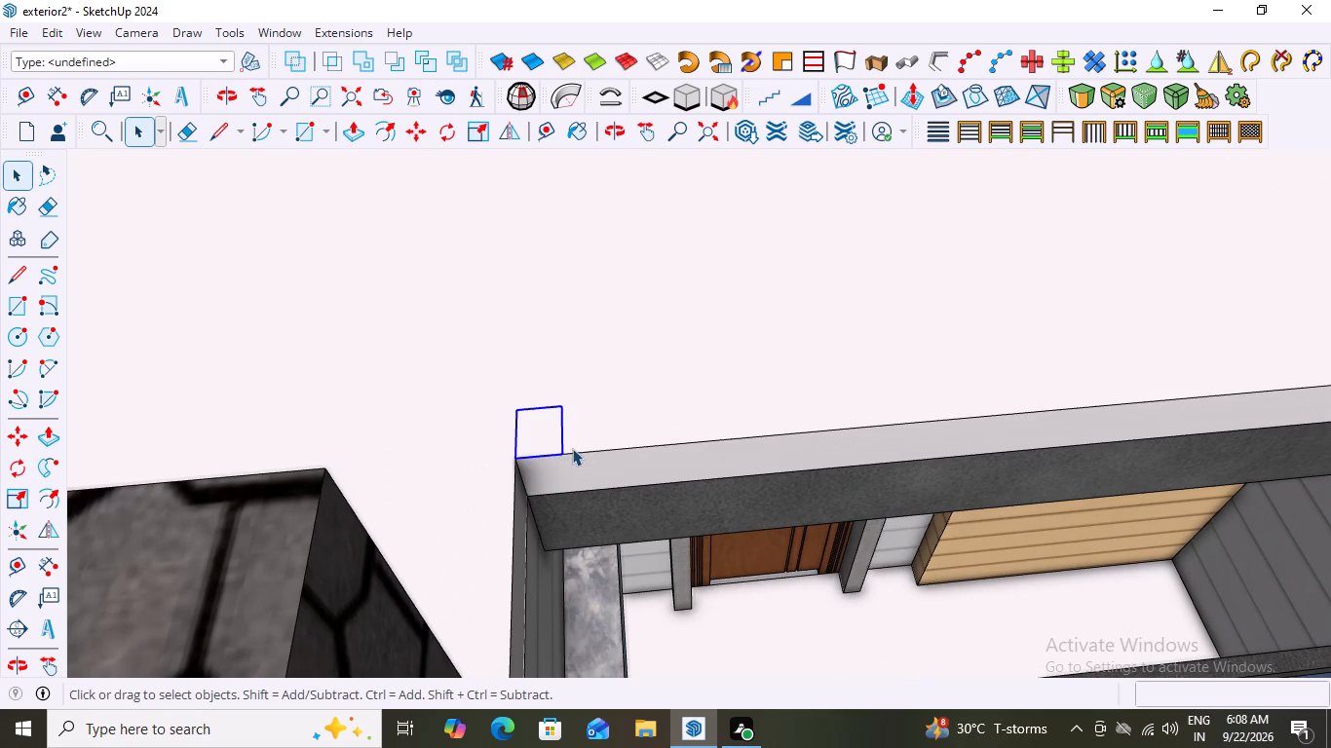
{"action": "key", "text": "m"}
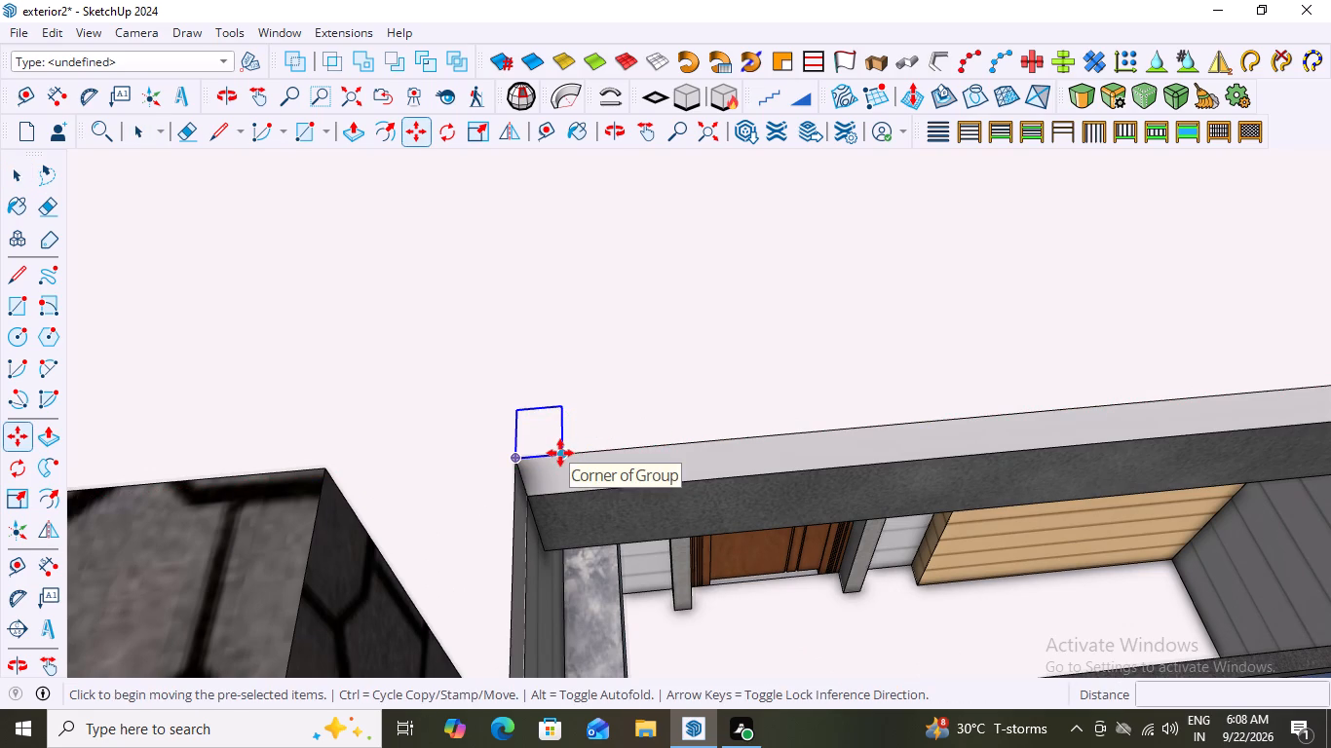
{"action": "left_click", "coordinate": [562, 453]}
{"action": "scroll", "coordinate": [731, 424], "scroll_direction": "down", "scroll_amount": 2}
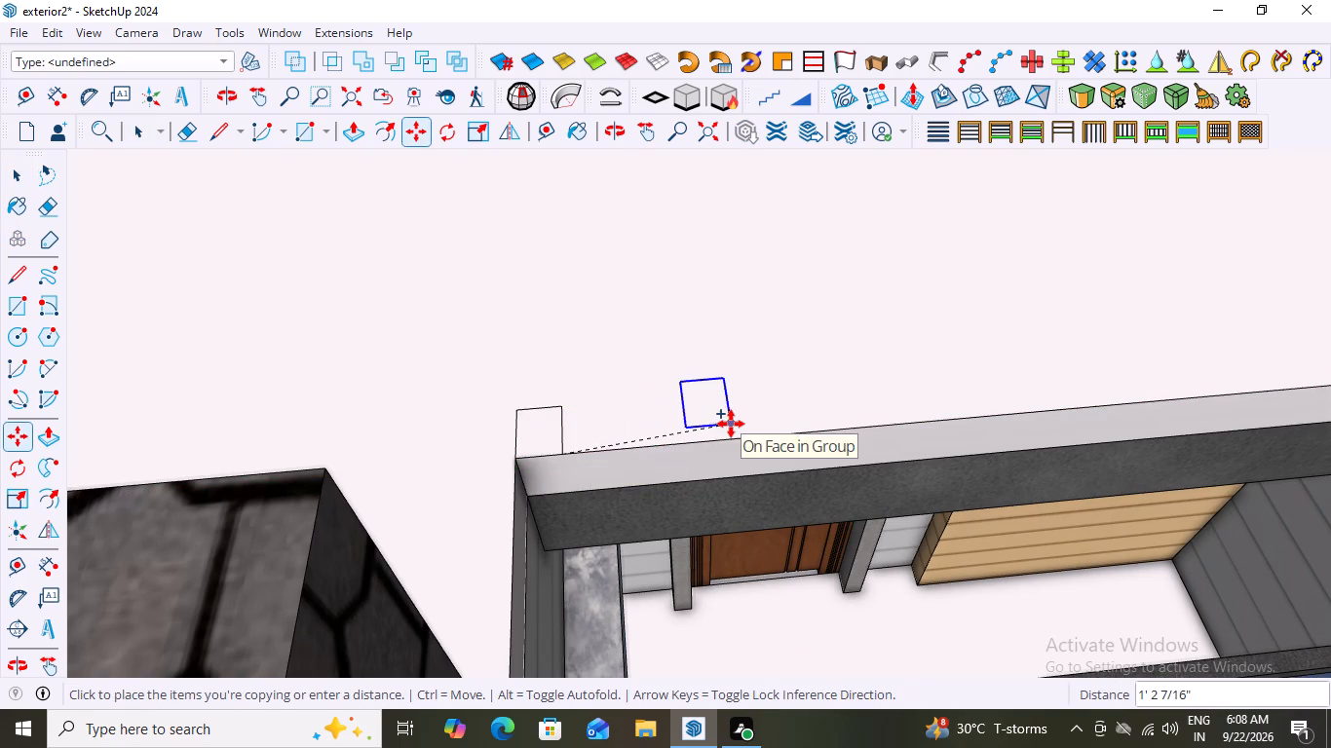
{"action": "scroll", "coordinate": [731, 424], "scroll_direction": "down", "scroll_amount": 2}
{"action": "scroll", "coordinate": [630, 444], "scroll_direction": "down", "scroll_amount": 13}
{"action": "scroll", "coordinate": [966, 441], "scroll_direction": "up", "scroll_amount": 2}
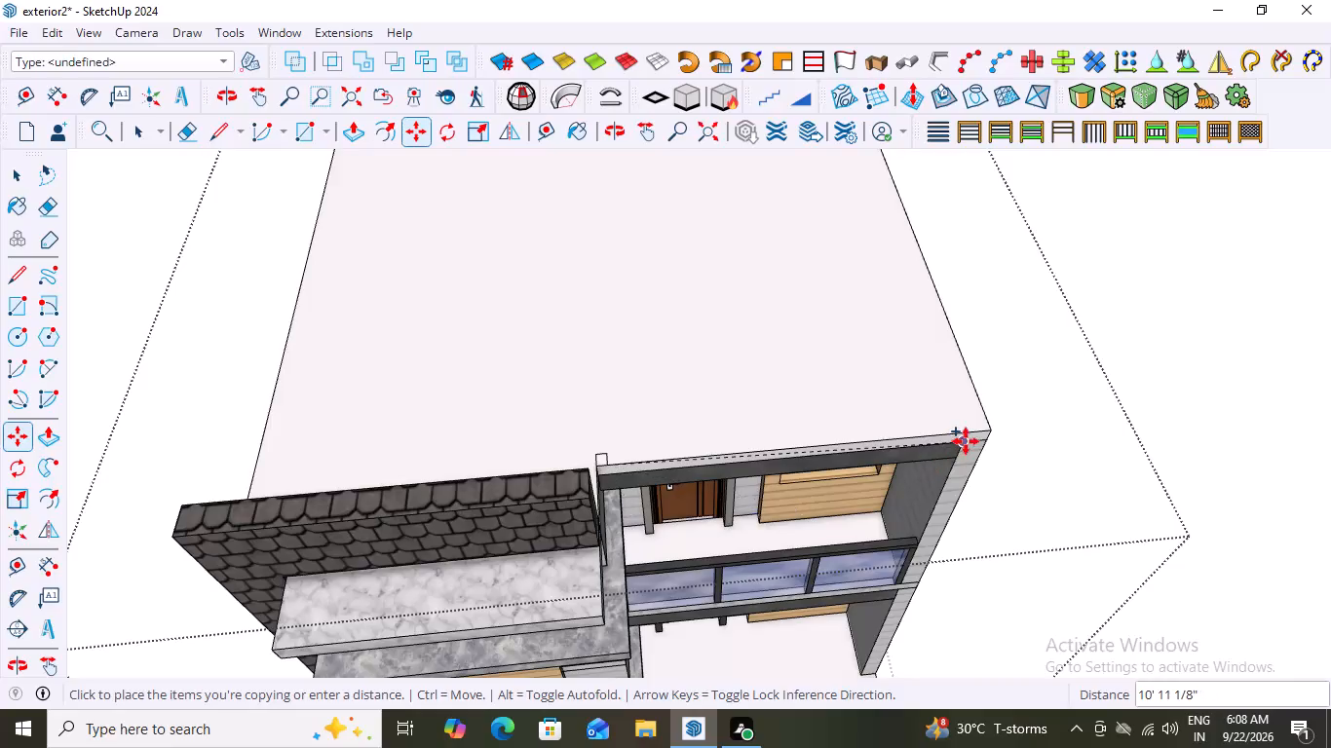
{"action": "scroll", "coordinate": [966, 441], "scroll_direction": "up", "scroll_amount": 8}
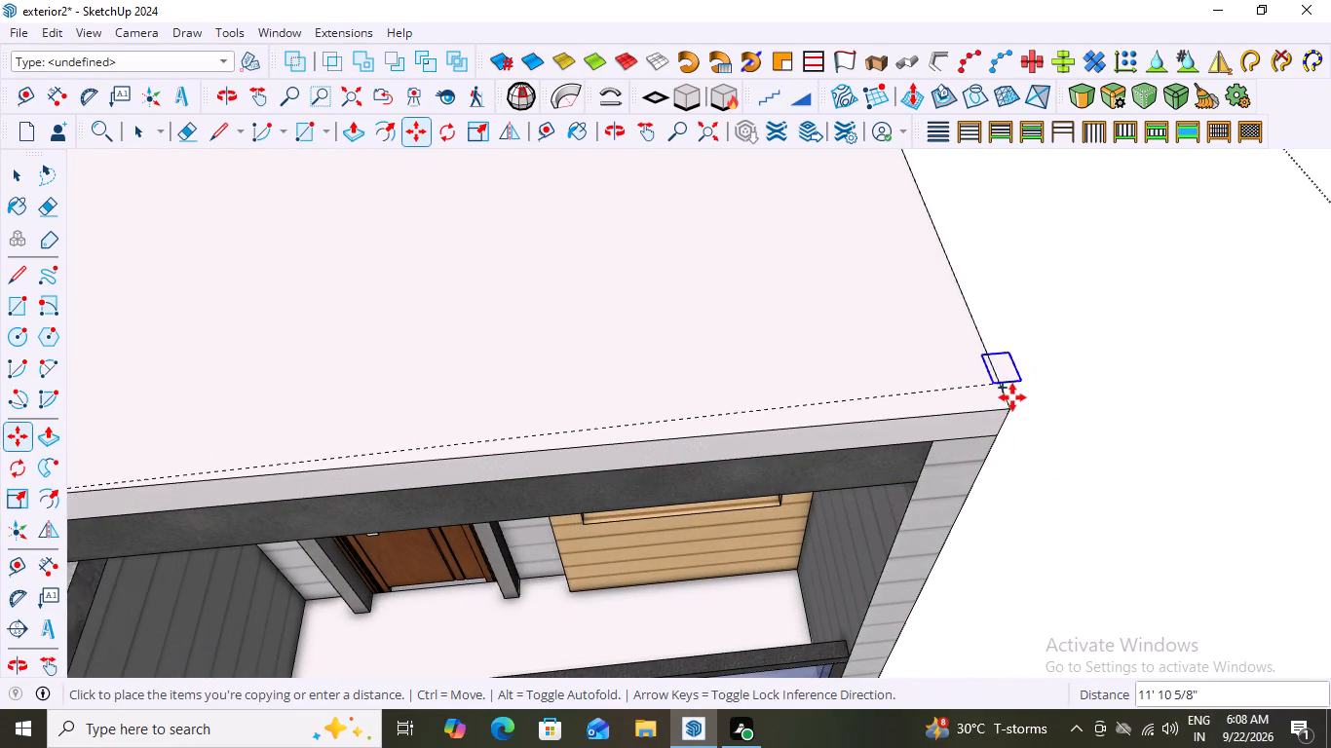
{"action": "left_click", "coordinate": [1010, 408]}
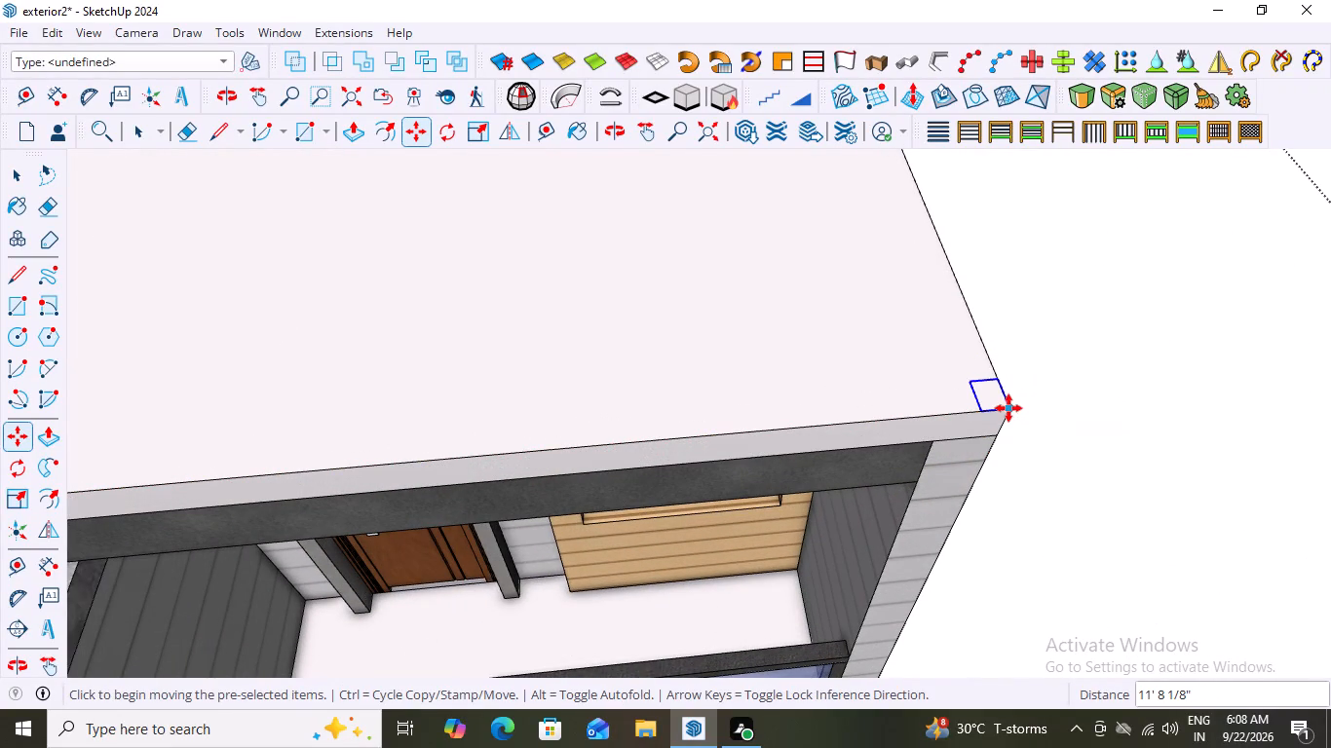
{"action": "type", "text": "3/"}
{"action": "key", "text": "Return"}
{"action": "scroll", "coordinate": [1017, 393], "scroll_direction": "down", "scroll_amount": 6}
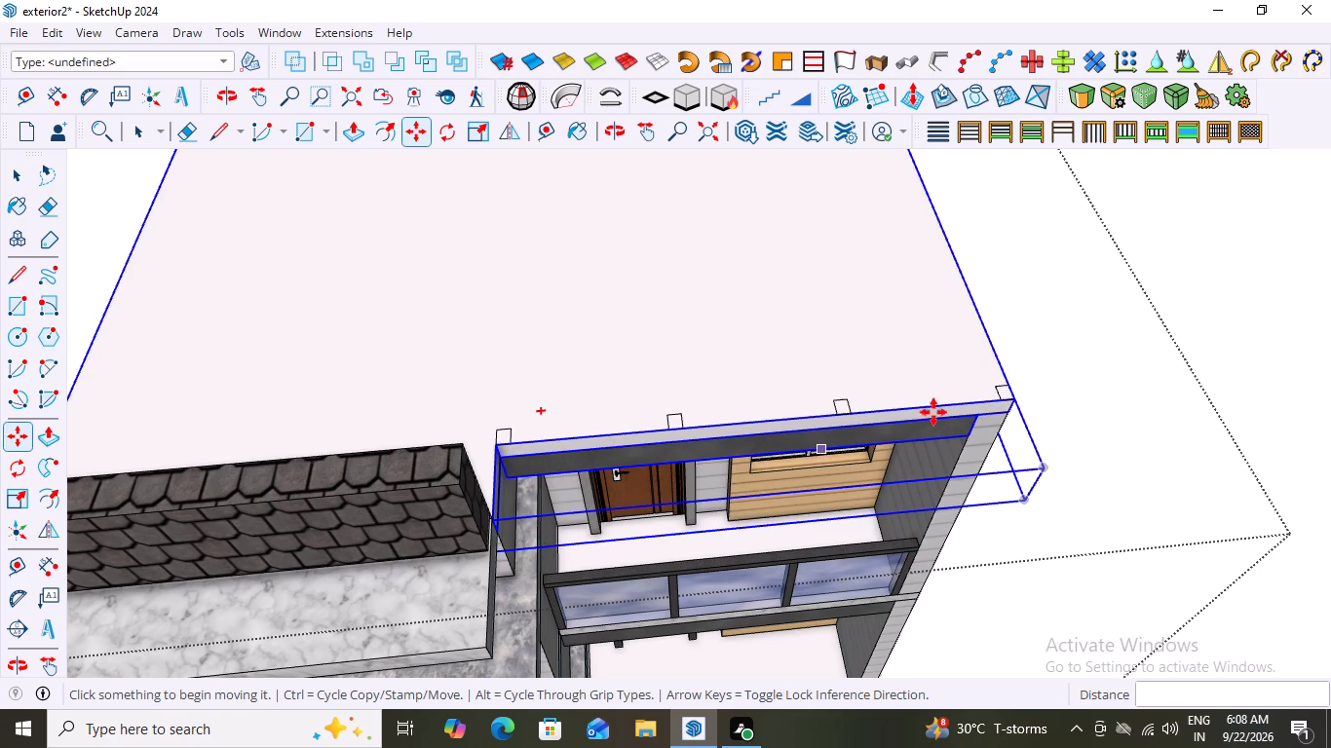
{"action": "key", "text": "space"}
{"action": "middle_click_drag", "start_coordinate": [1075, 344], "coordinate": [957, 257]}
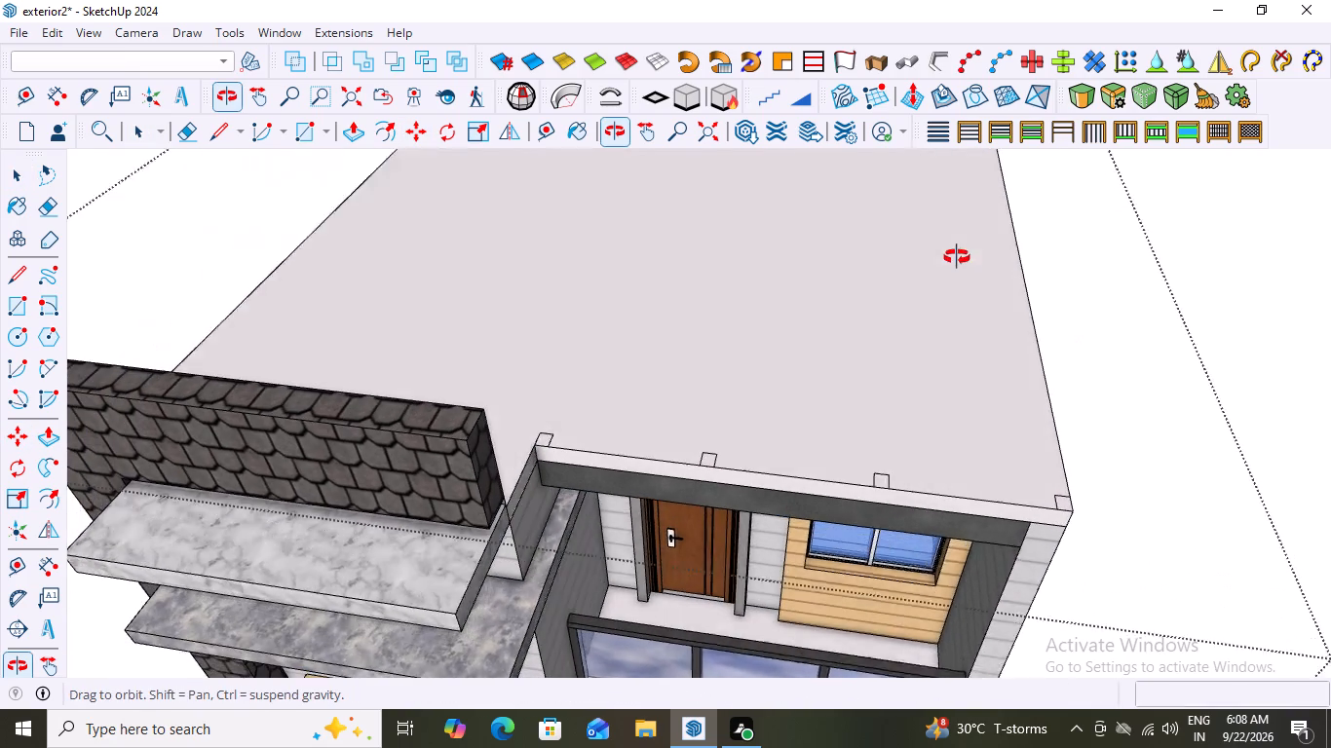
{"action": "middle_click_drag", "start_coordinate": [957, 257], "coordinate": [957, 262]}
{"action": "scroll", "coordinate": [869, 294], "scroll_direction": "down", "scroll_amount": 5}
{"action": "middle_click_drag", "start_coordinate": [988, 429], "coordinate": [1027, 413]}
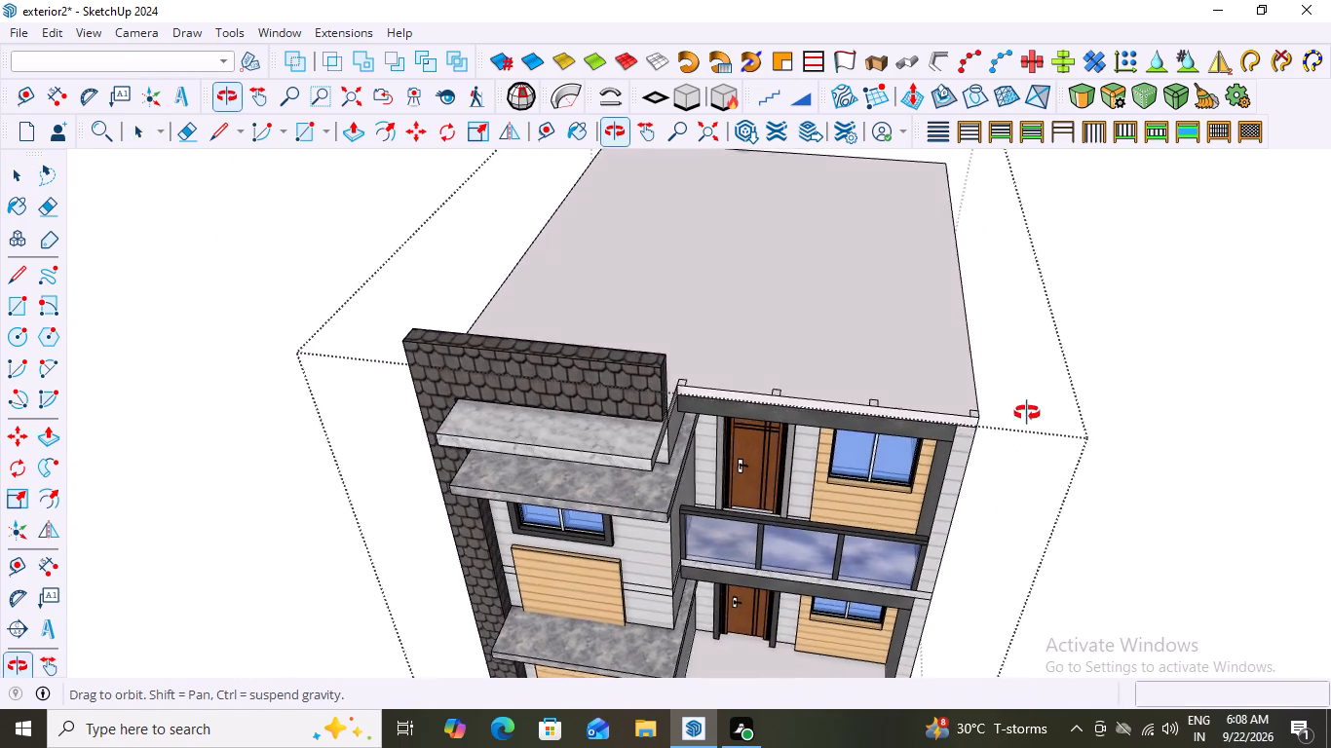